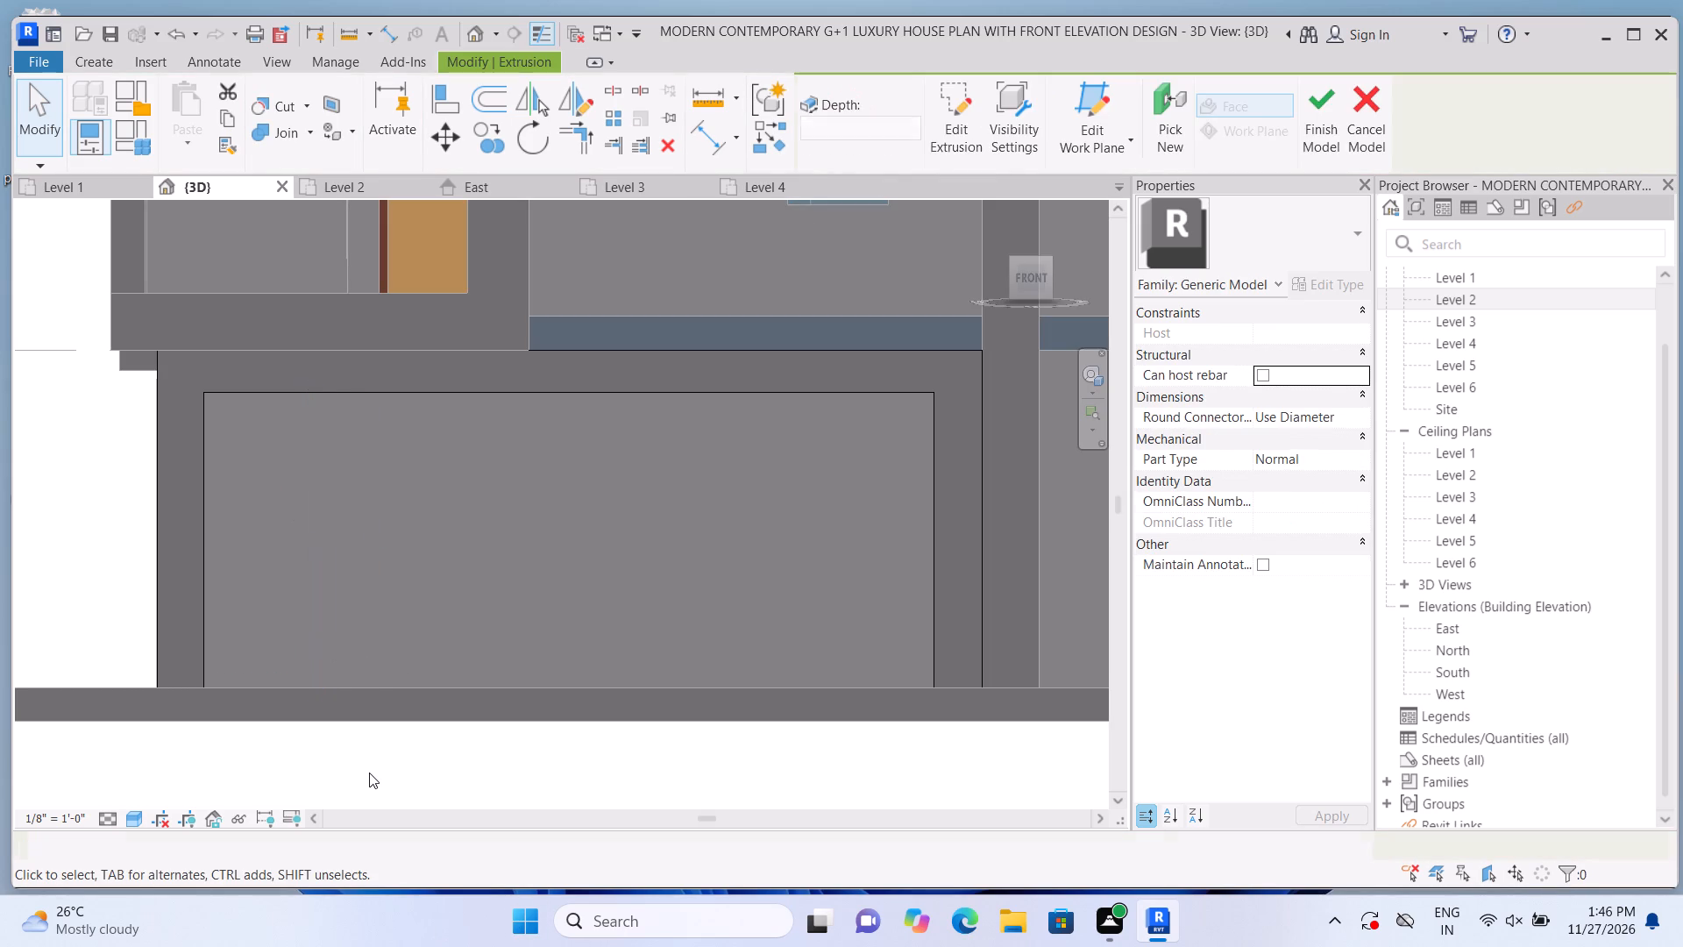
Extrude a rectangular panel 9" deep on the ground-floor front wall face, filling the whole opening inside the frame.
left_click(110, 68)
double_click(186, 98)
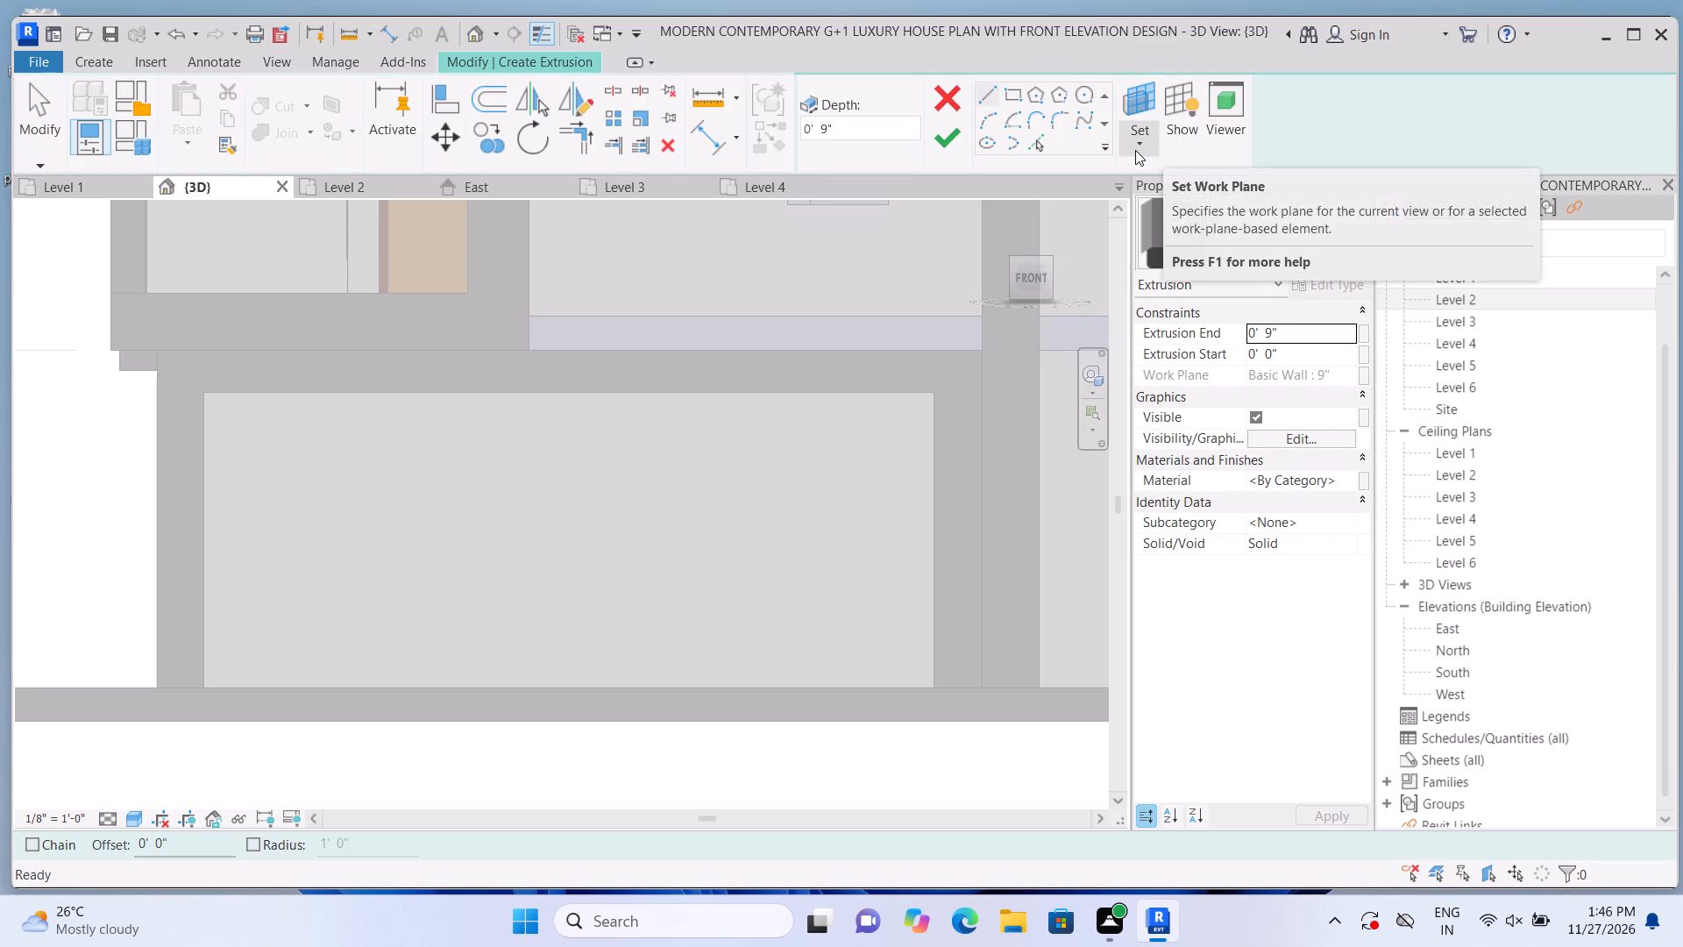
double_click(1137, 146)
left_click(1139, 142)
left_click(1154, 220)
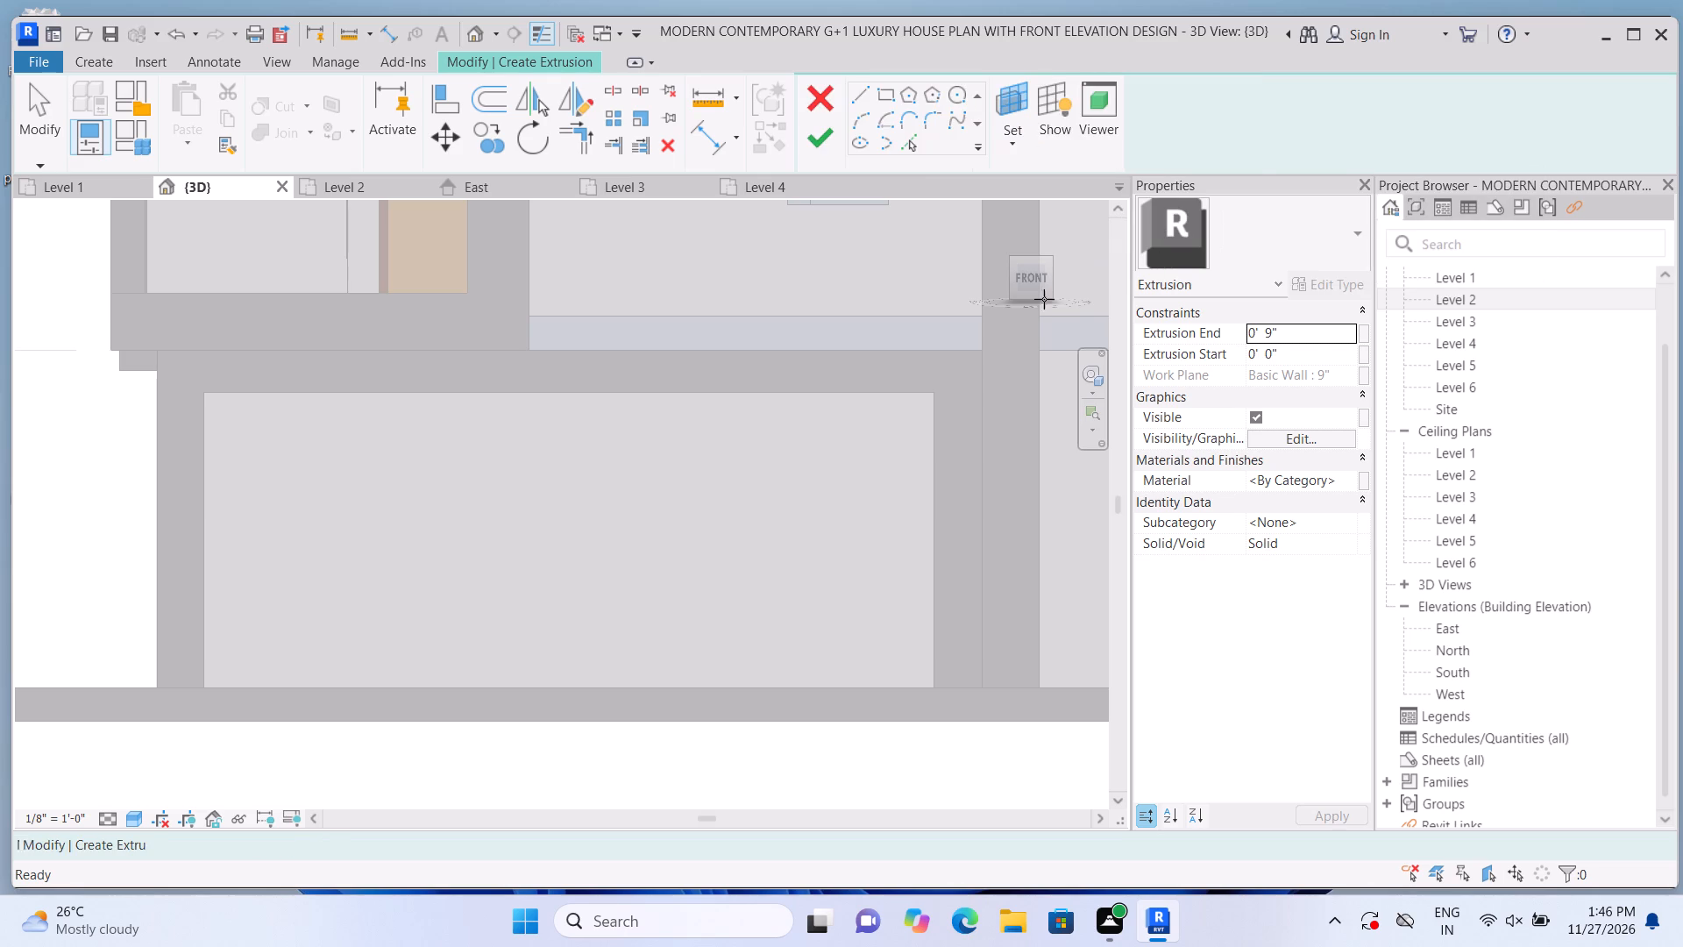
left_click(856, 462)
left_click(1009, 95)
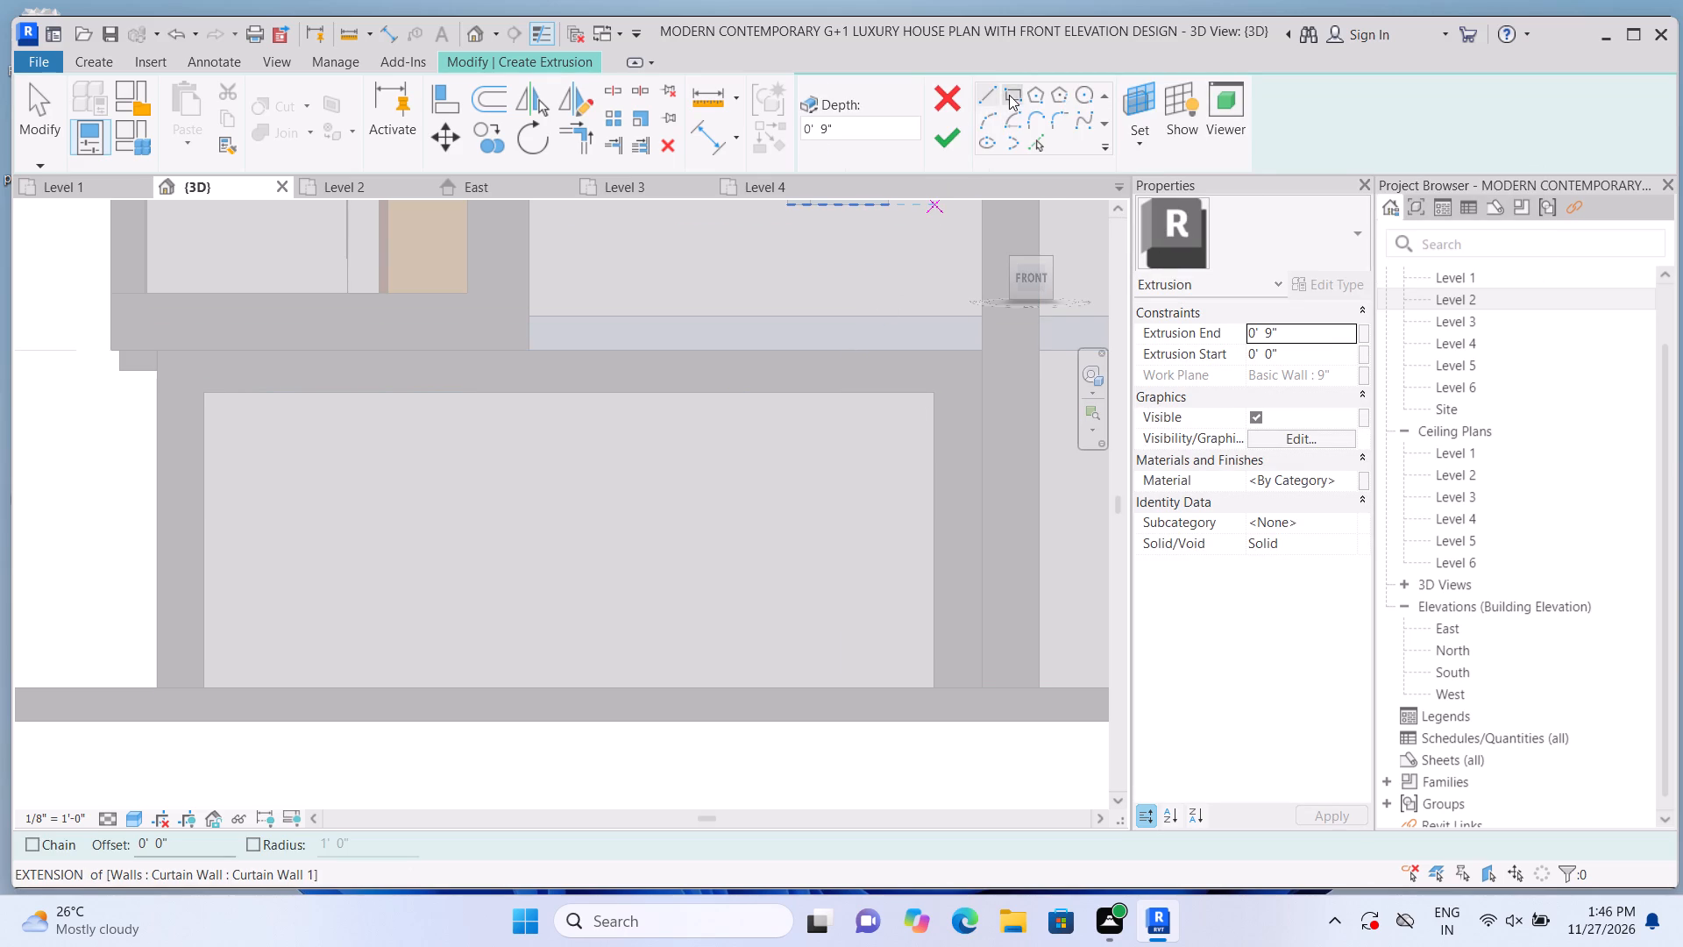
left_click(207, 395)
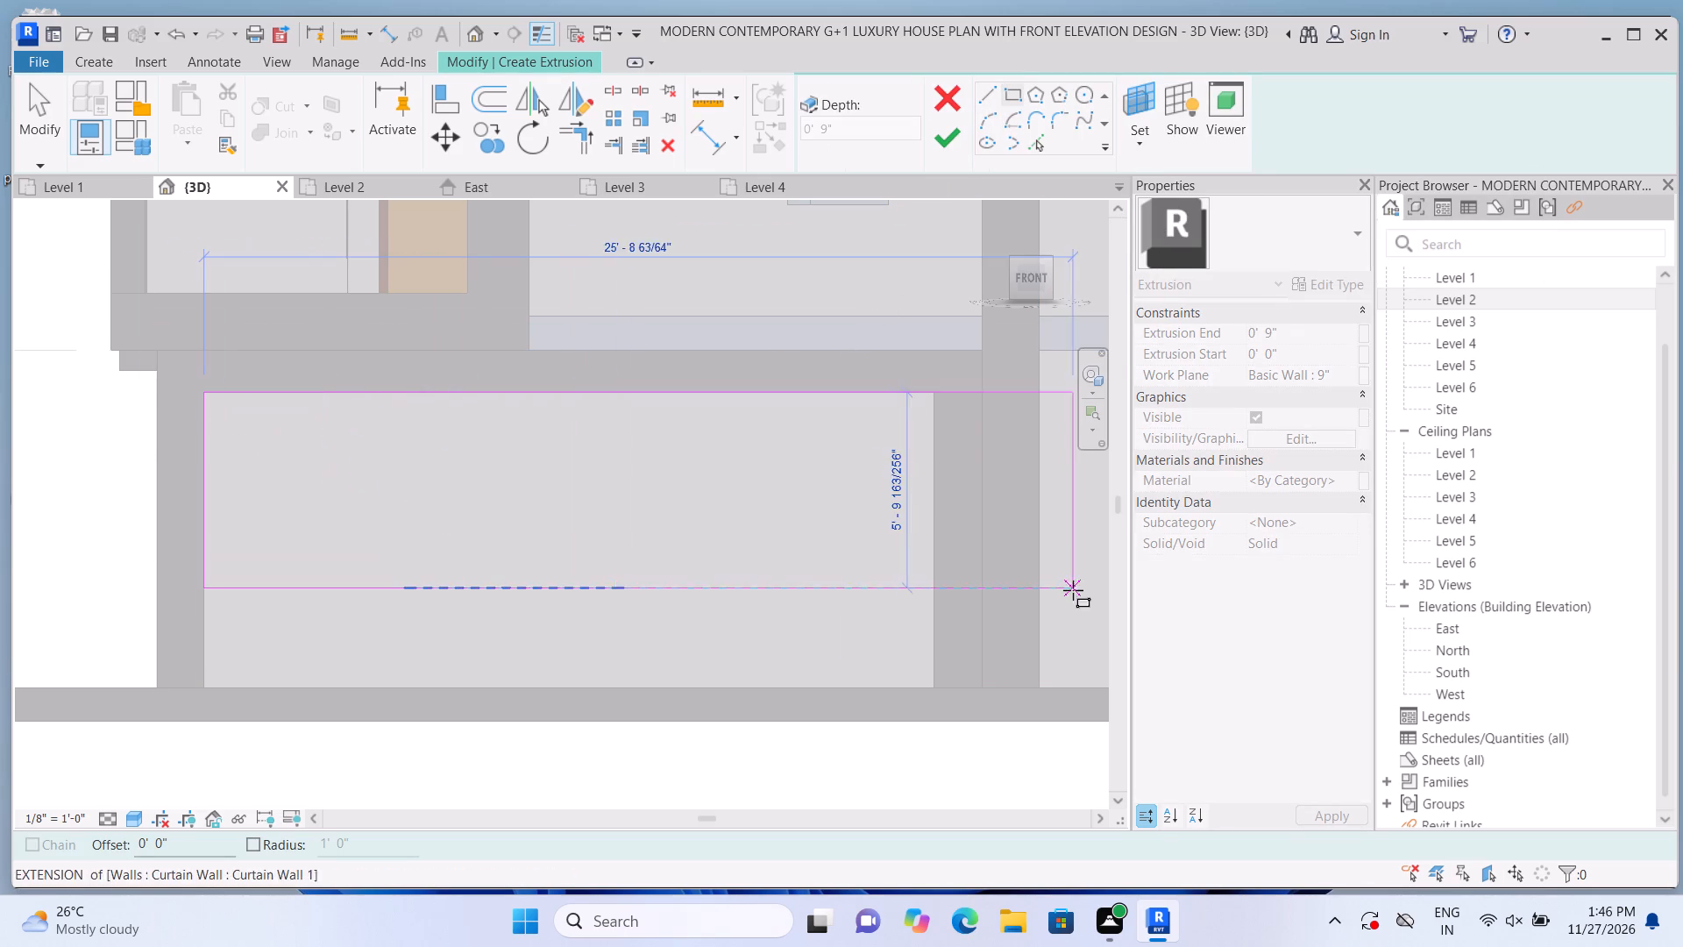
double_click(932, 681)
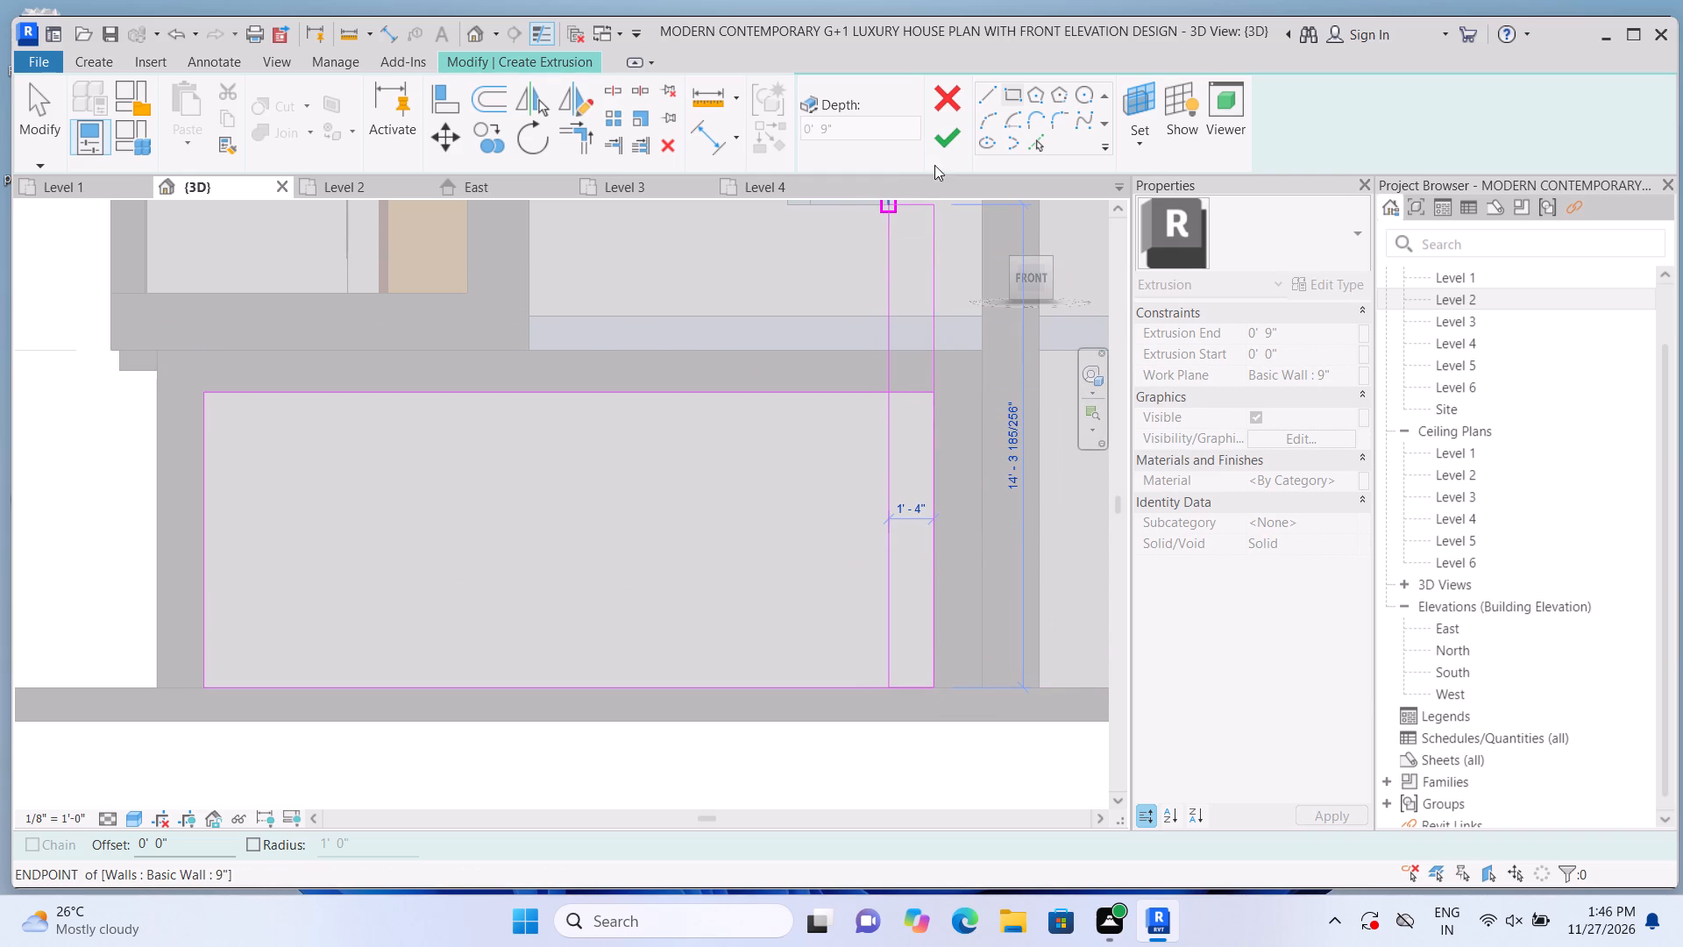
left_click(941, 139)
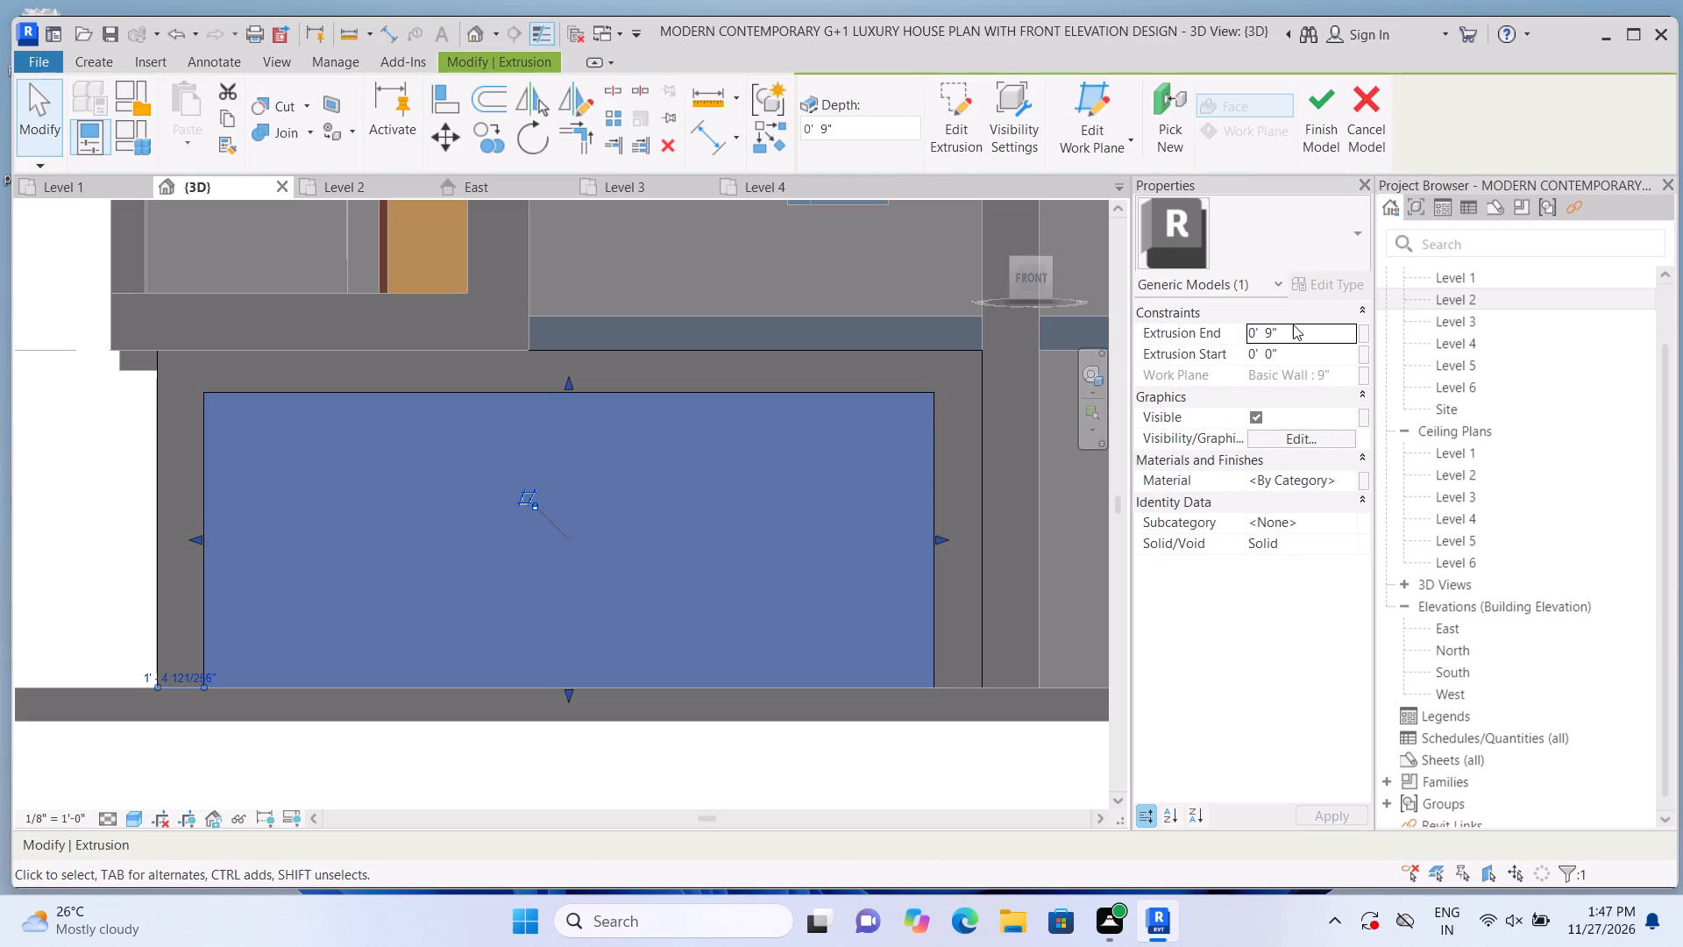
Set the extrusion end of the panel inside the frame to 2".
double_click(1293, 324)
key("BackSpace")
key("BackSpace")
key("BackSpace")
key("BackSpace")
key("BackSpace")
key("BackSpace")
key("BackSpace")
key("BackSpace")
key("BackSpace")
key("BackSpace")
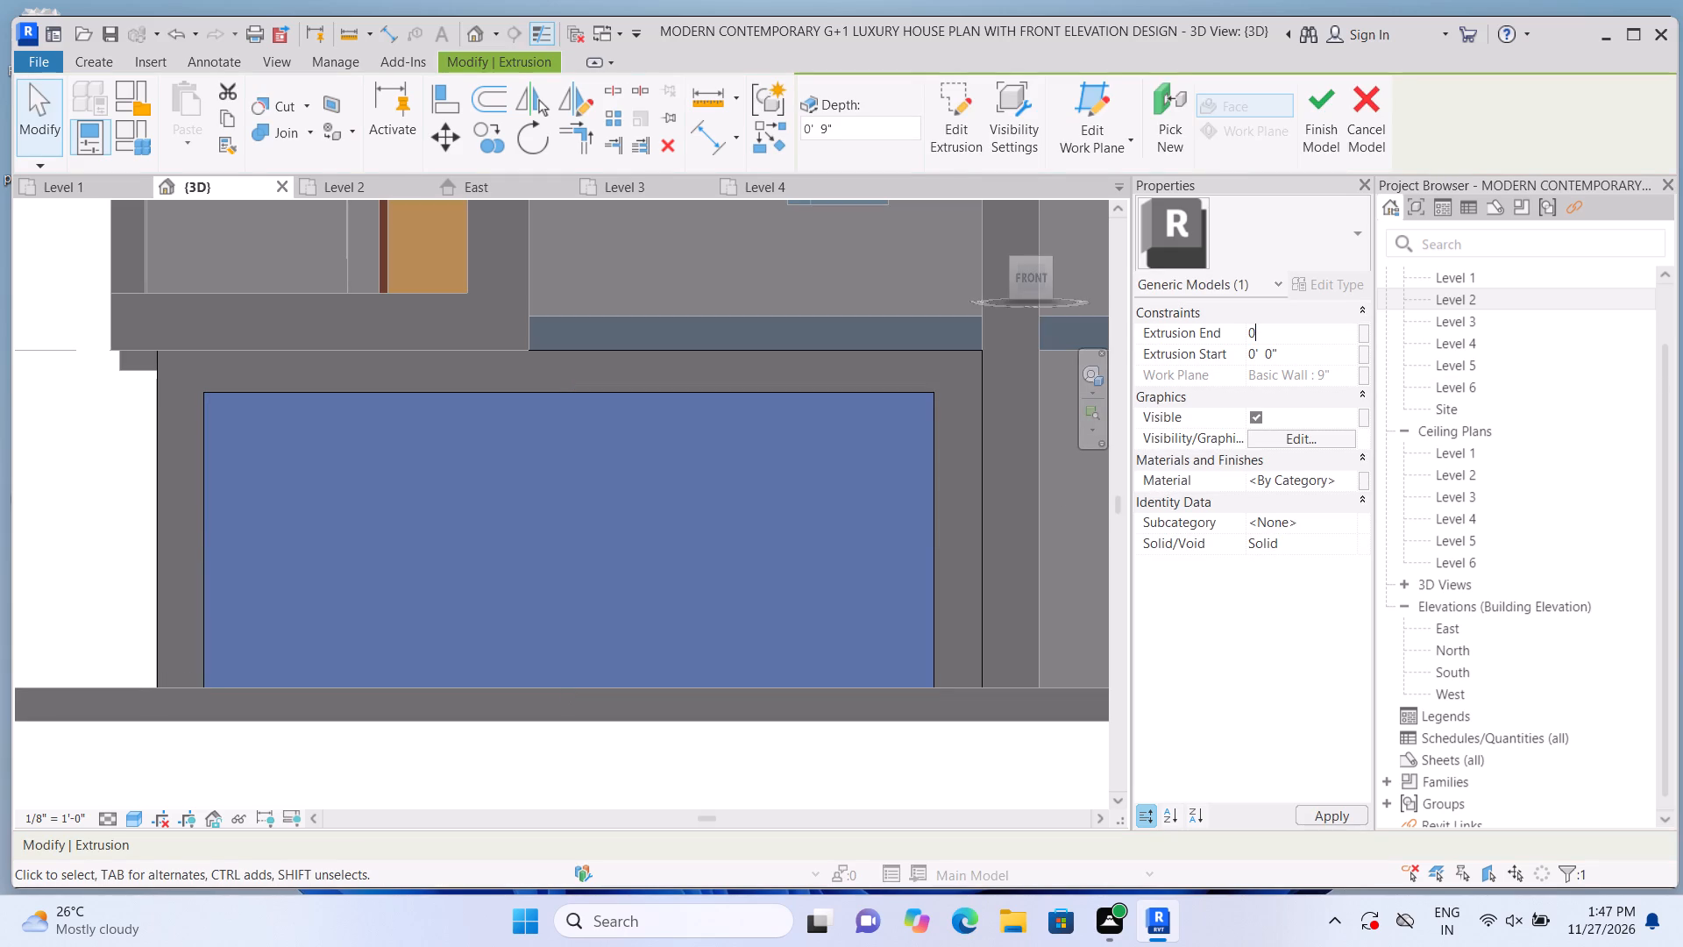
type("2\"")
key("Return")
left_click(72, 494)
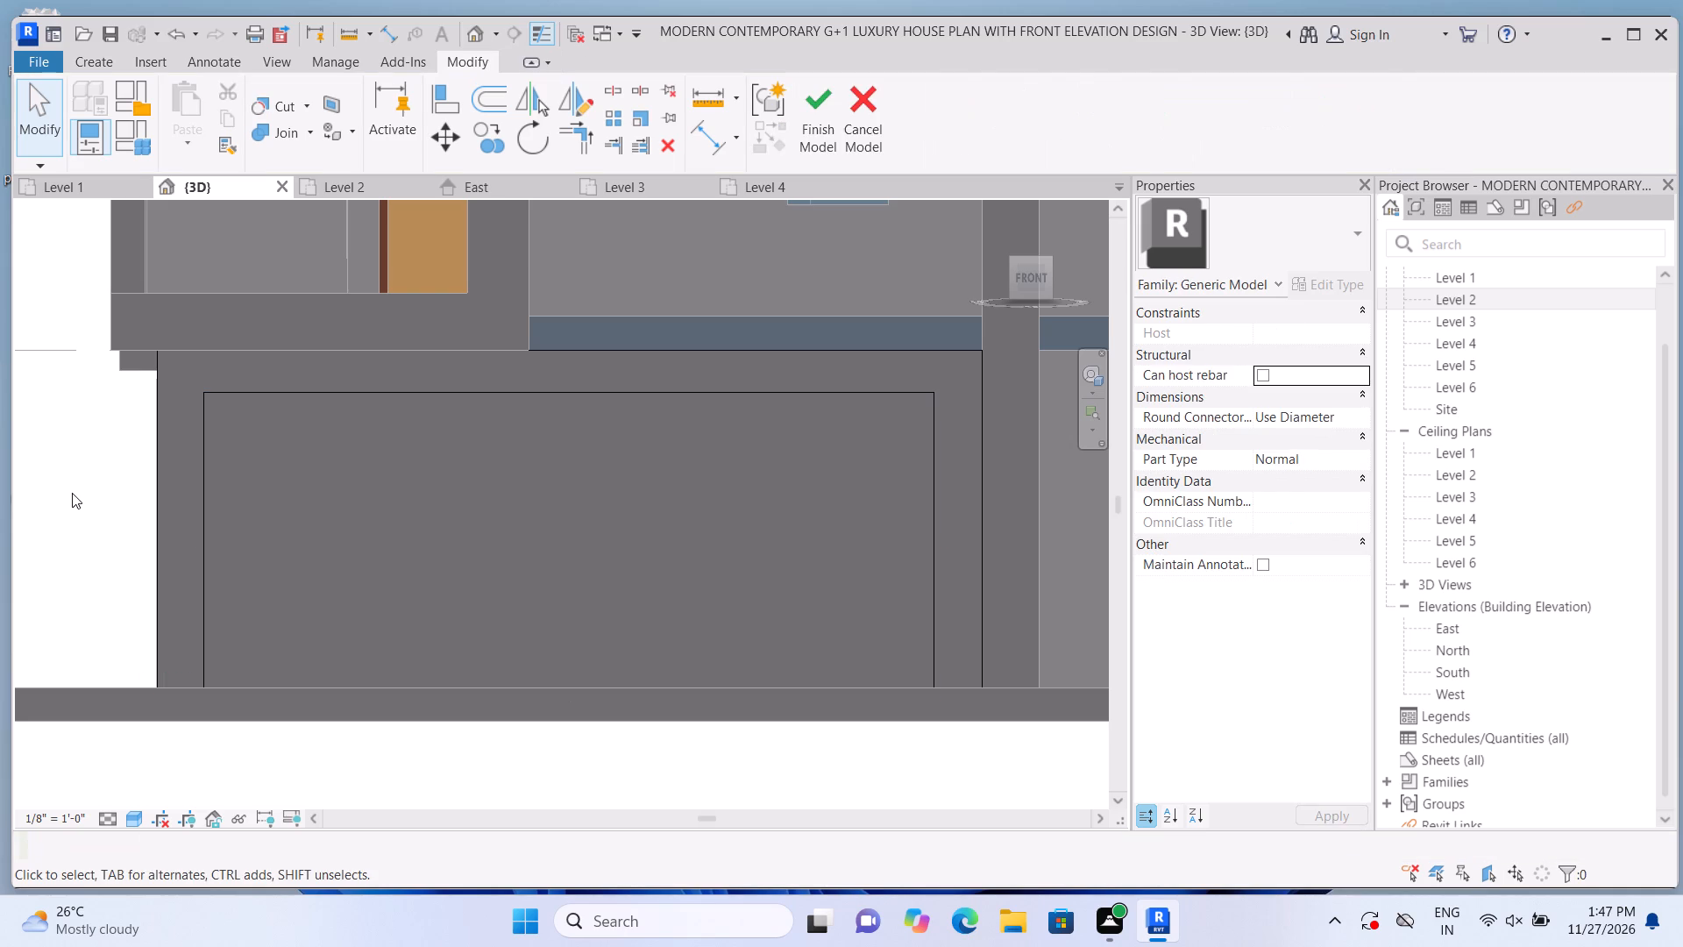
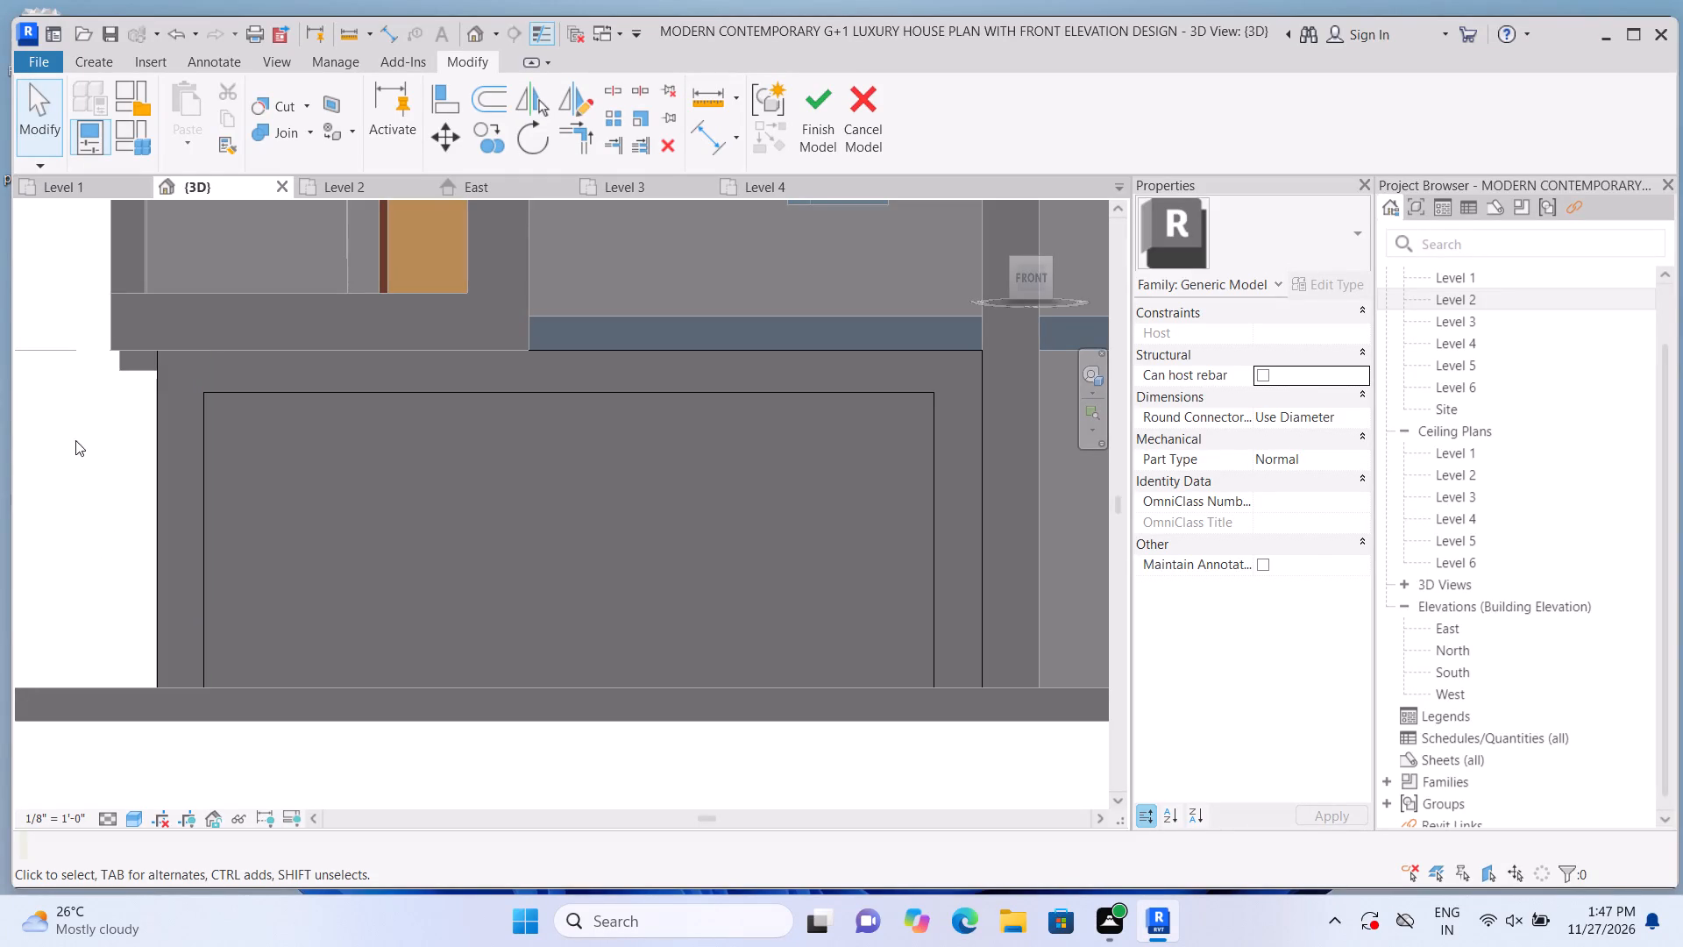
Extrude a full-height vertical strip about 11" wide and 9" deep on the infill panel's face, near the panel's left end.
left_click(113, 58)
double_click(178, 132)
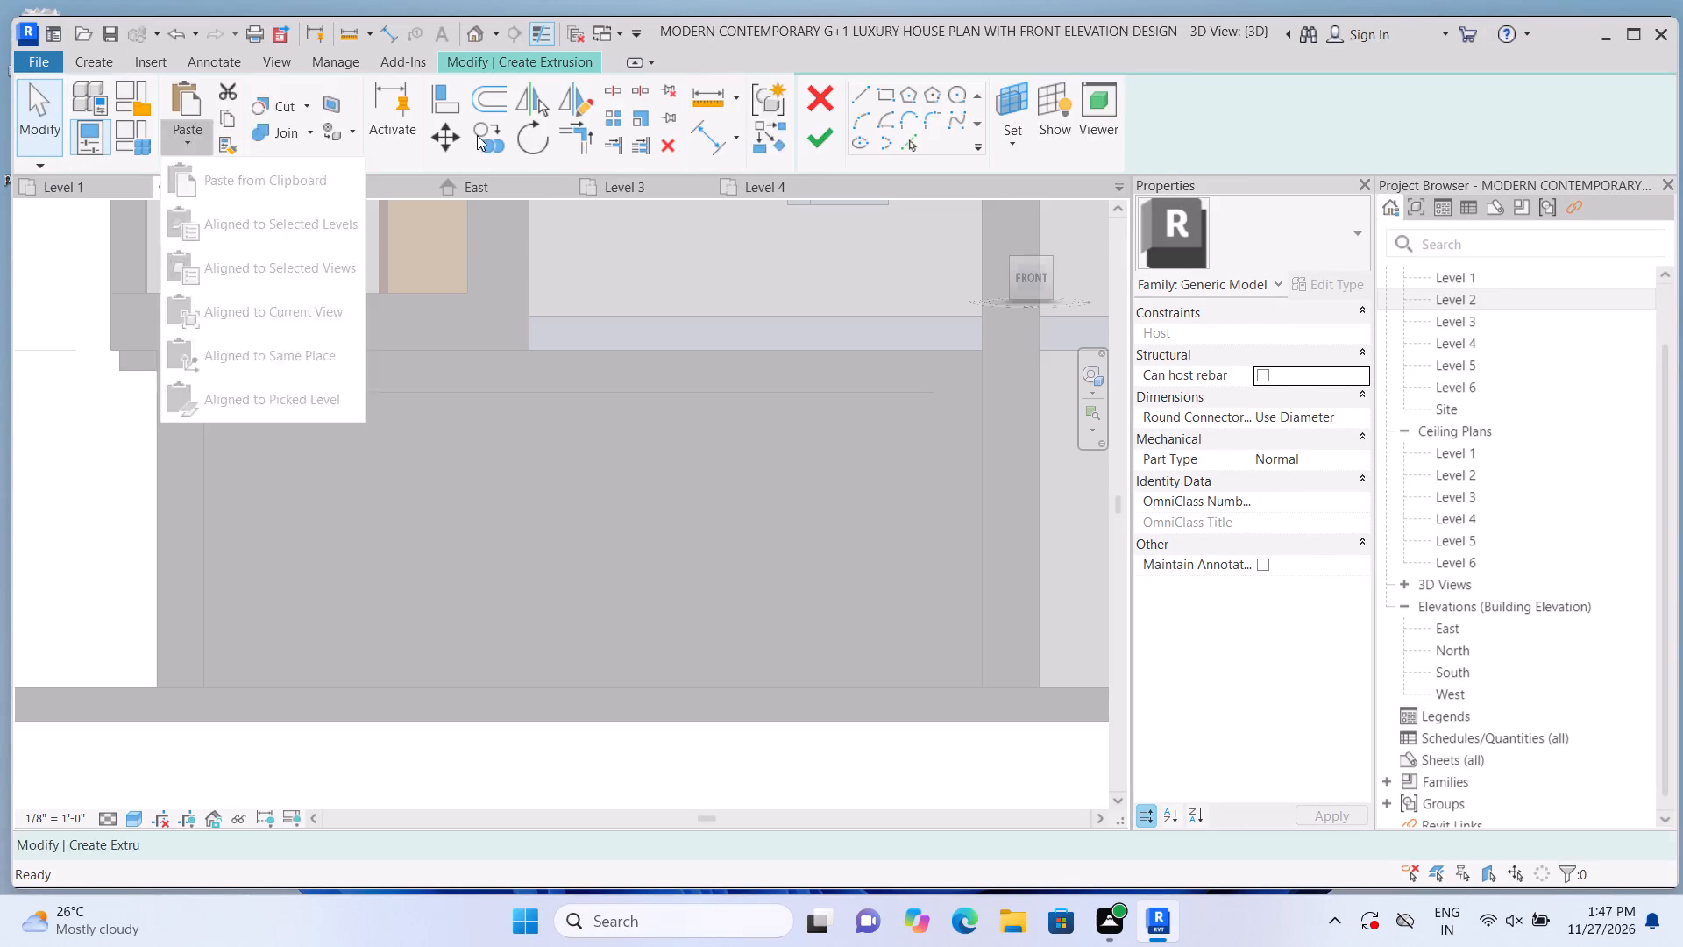
double_click(1125, 153)
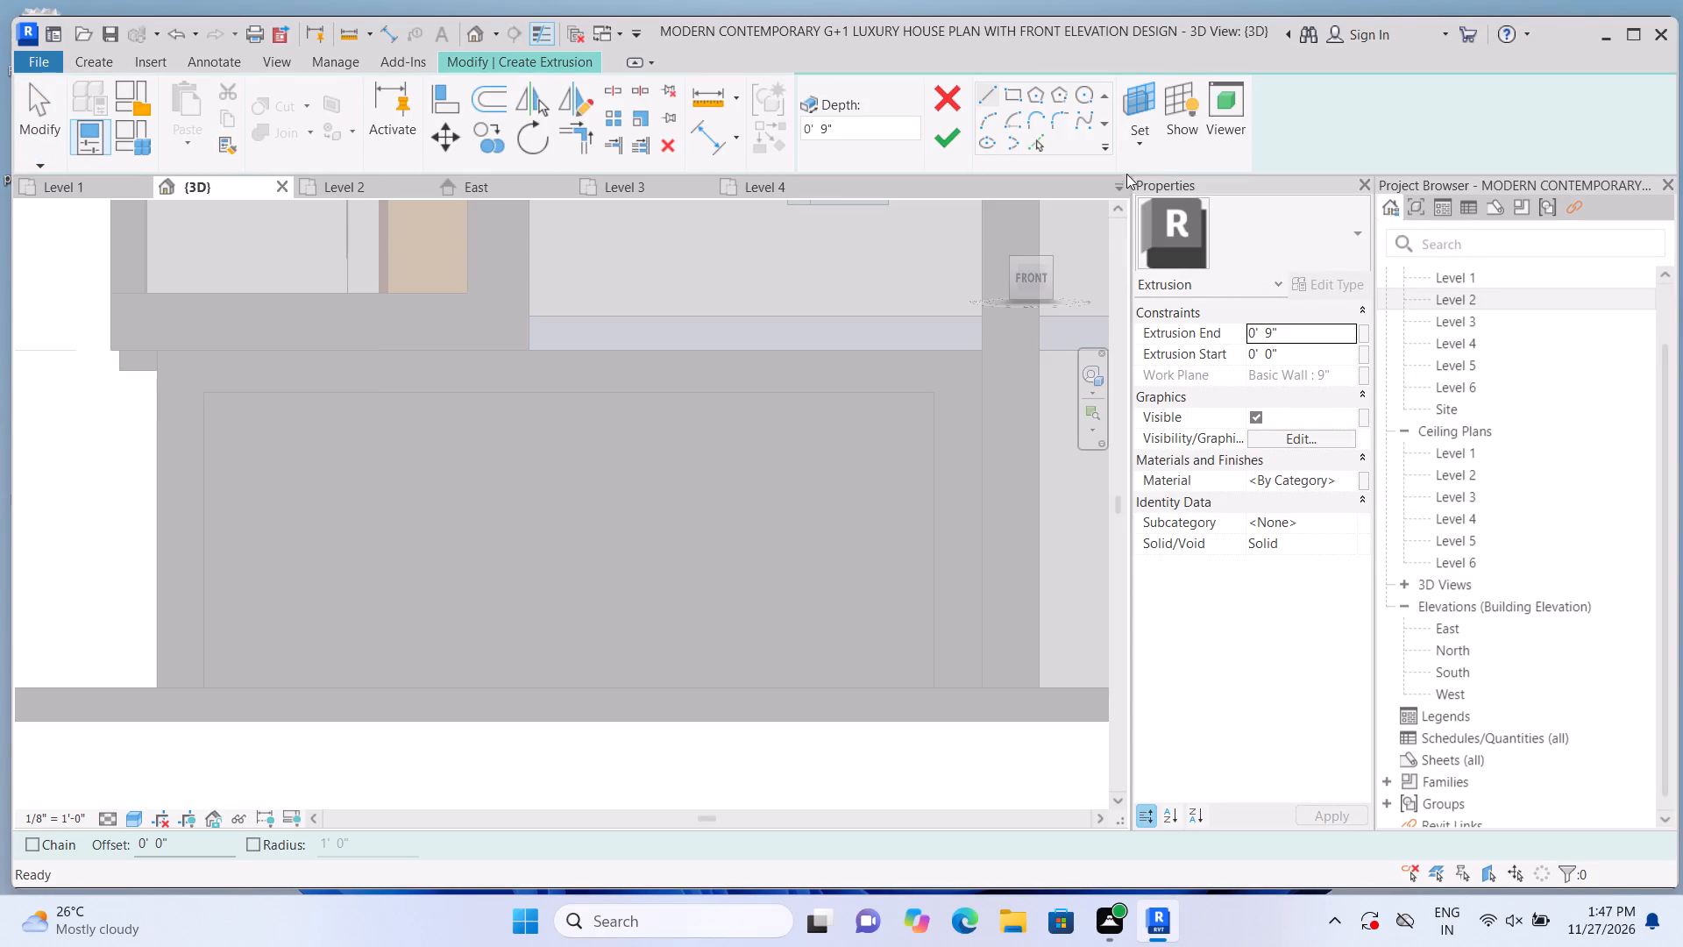
left_click(1129, 150)
left_click(1138, 220)
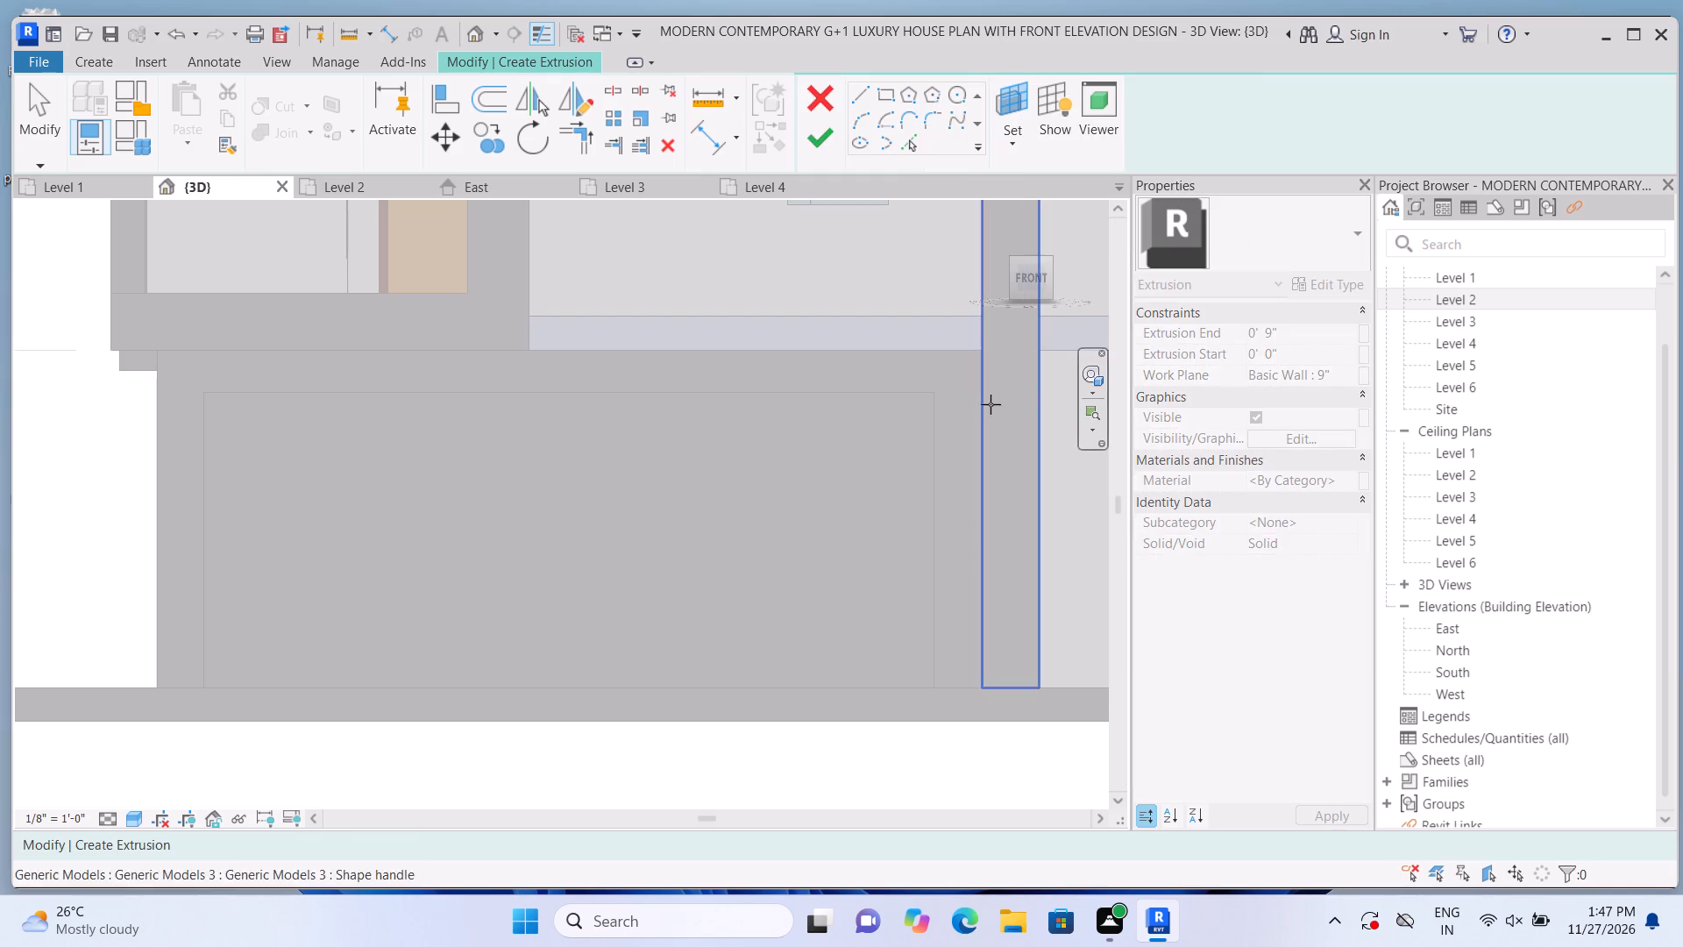
left_click(1089, 518)
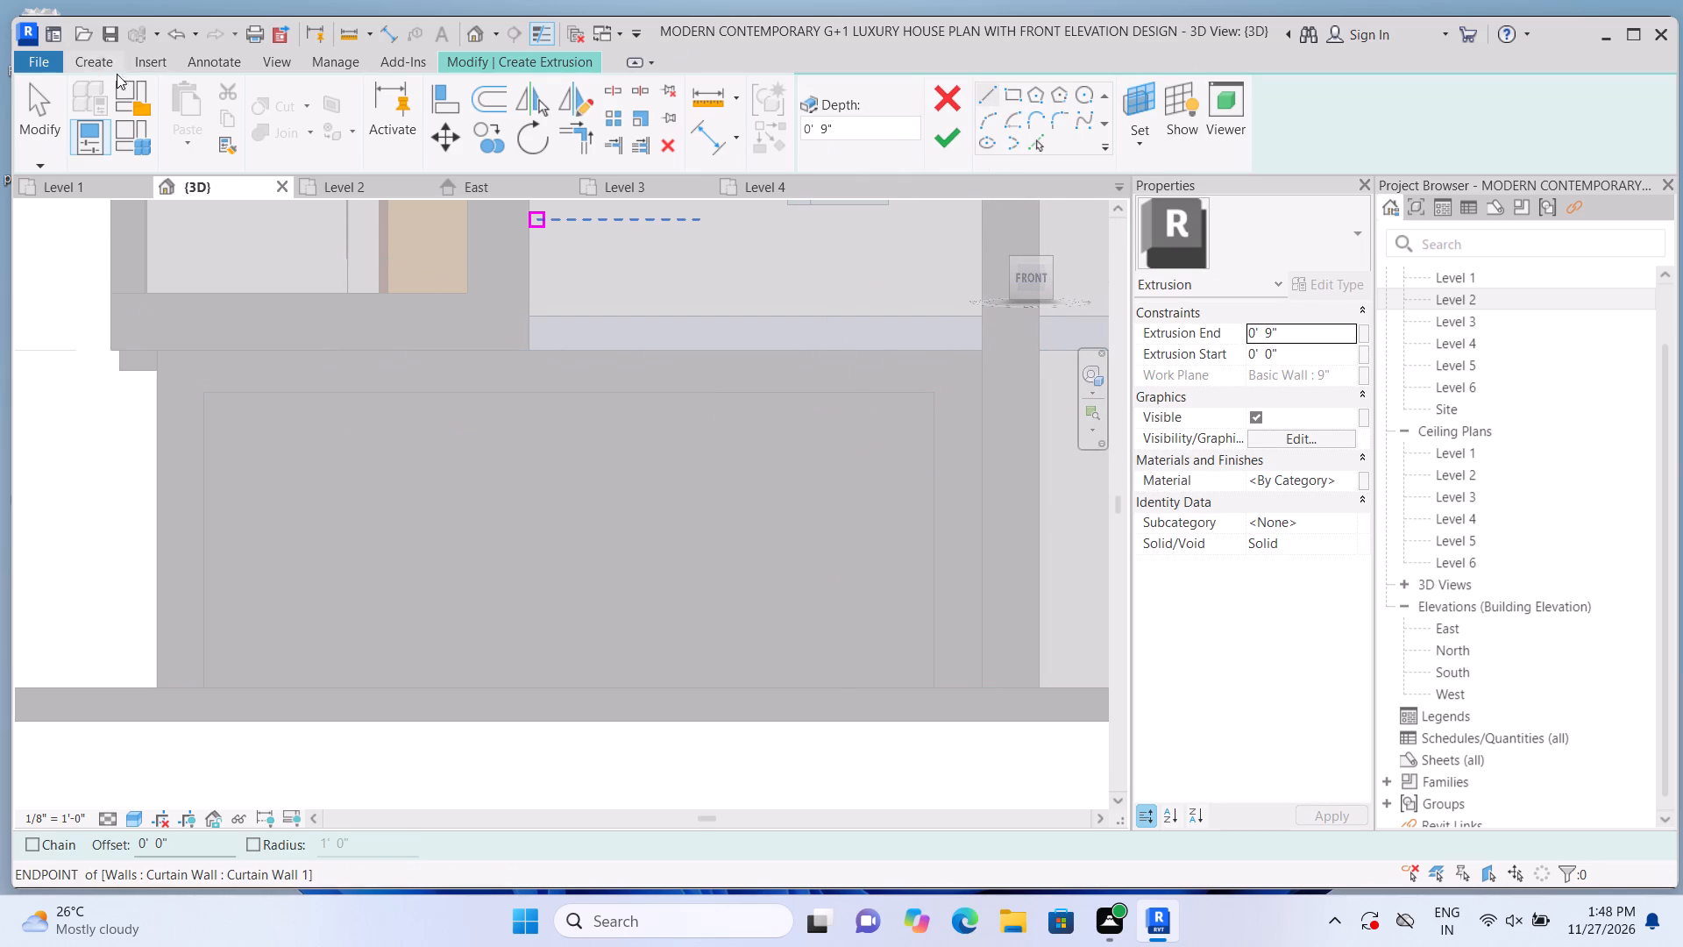
left_click(1144, 146)
left_click(1162, 219)
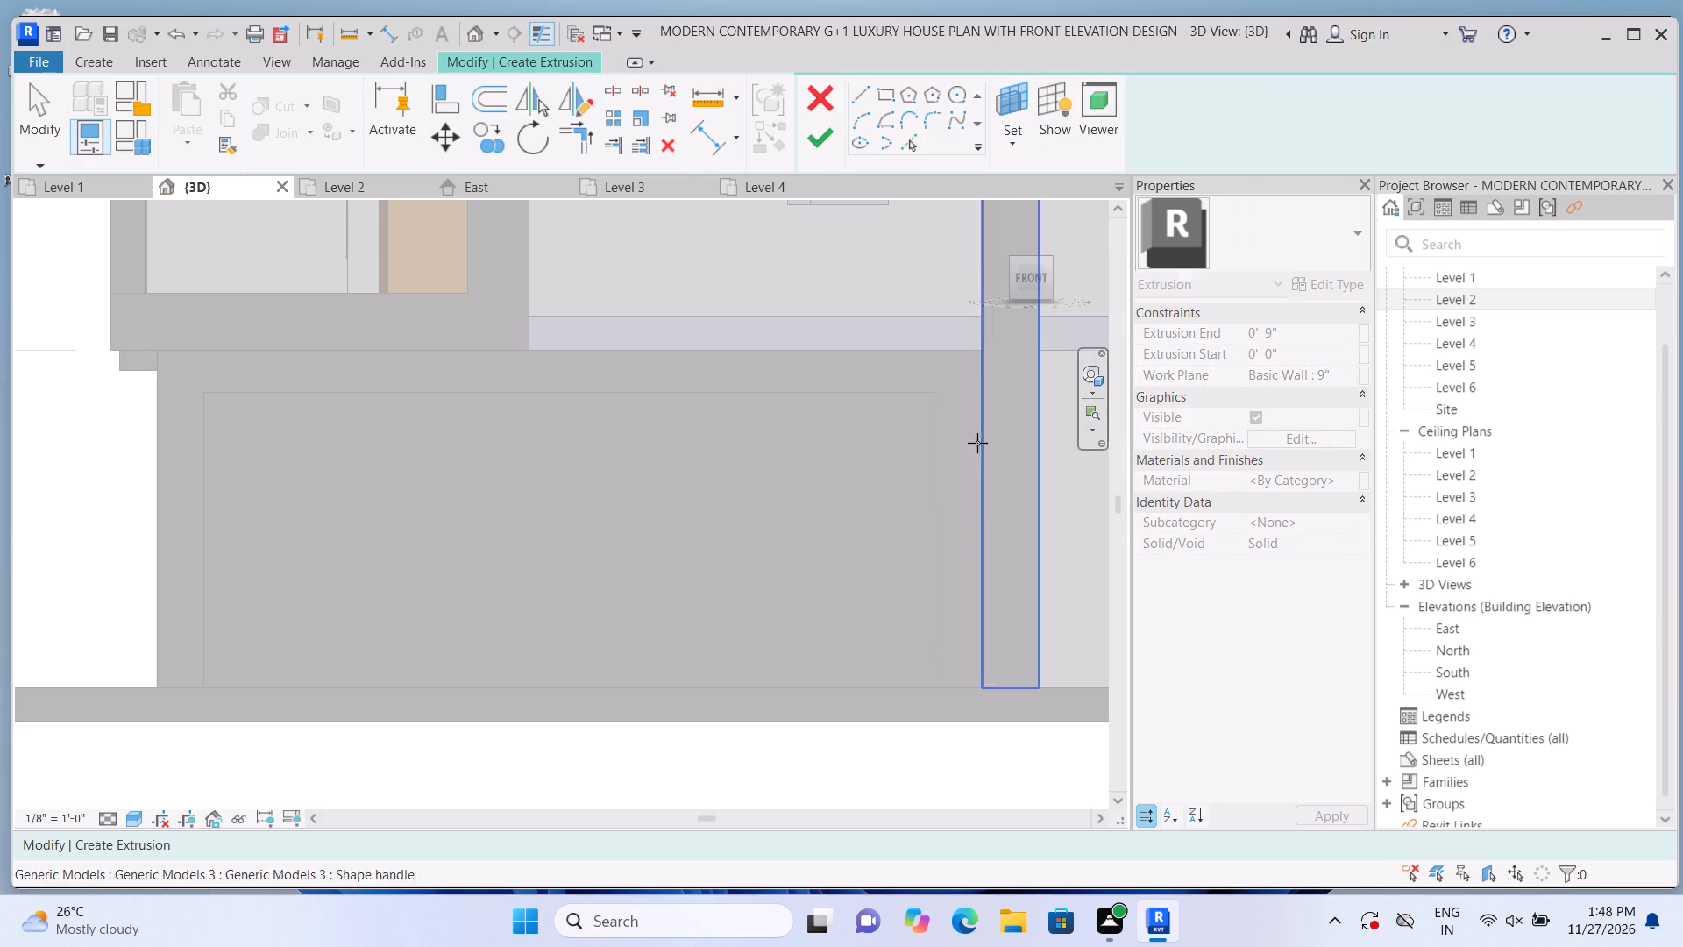
left_click(913, 464)
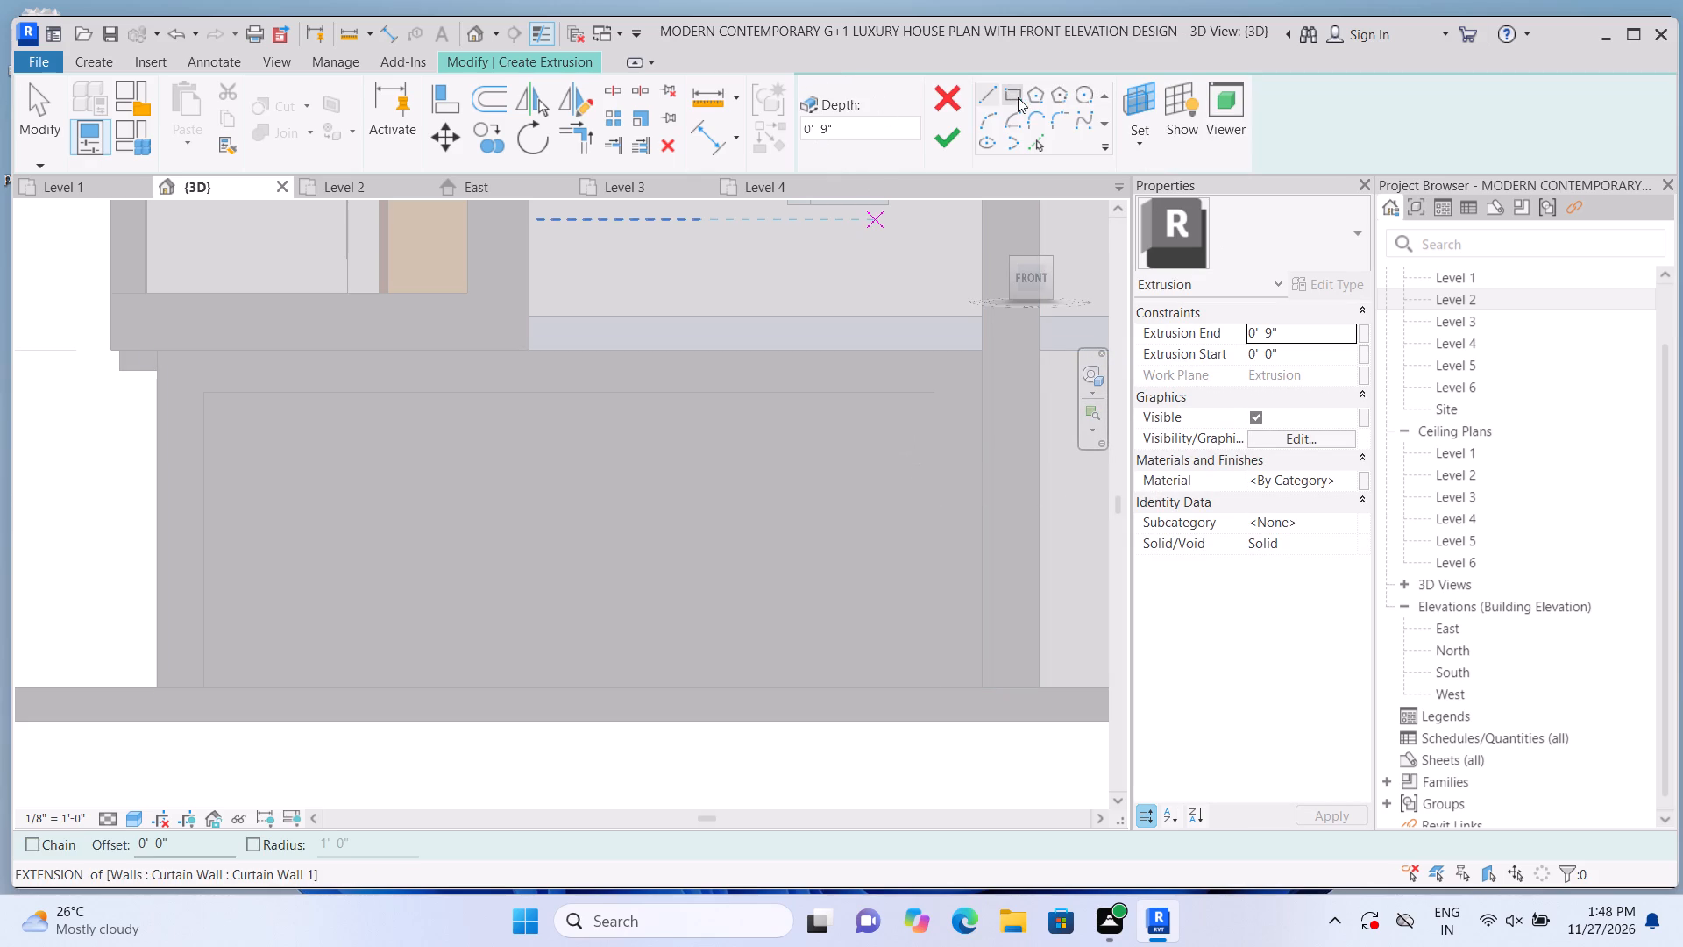
left_click(1018, 97)
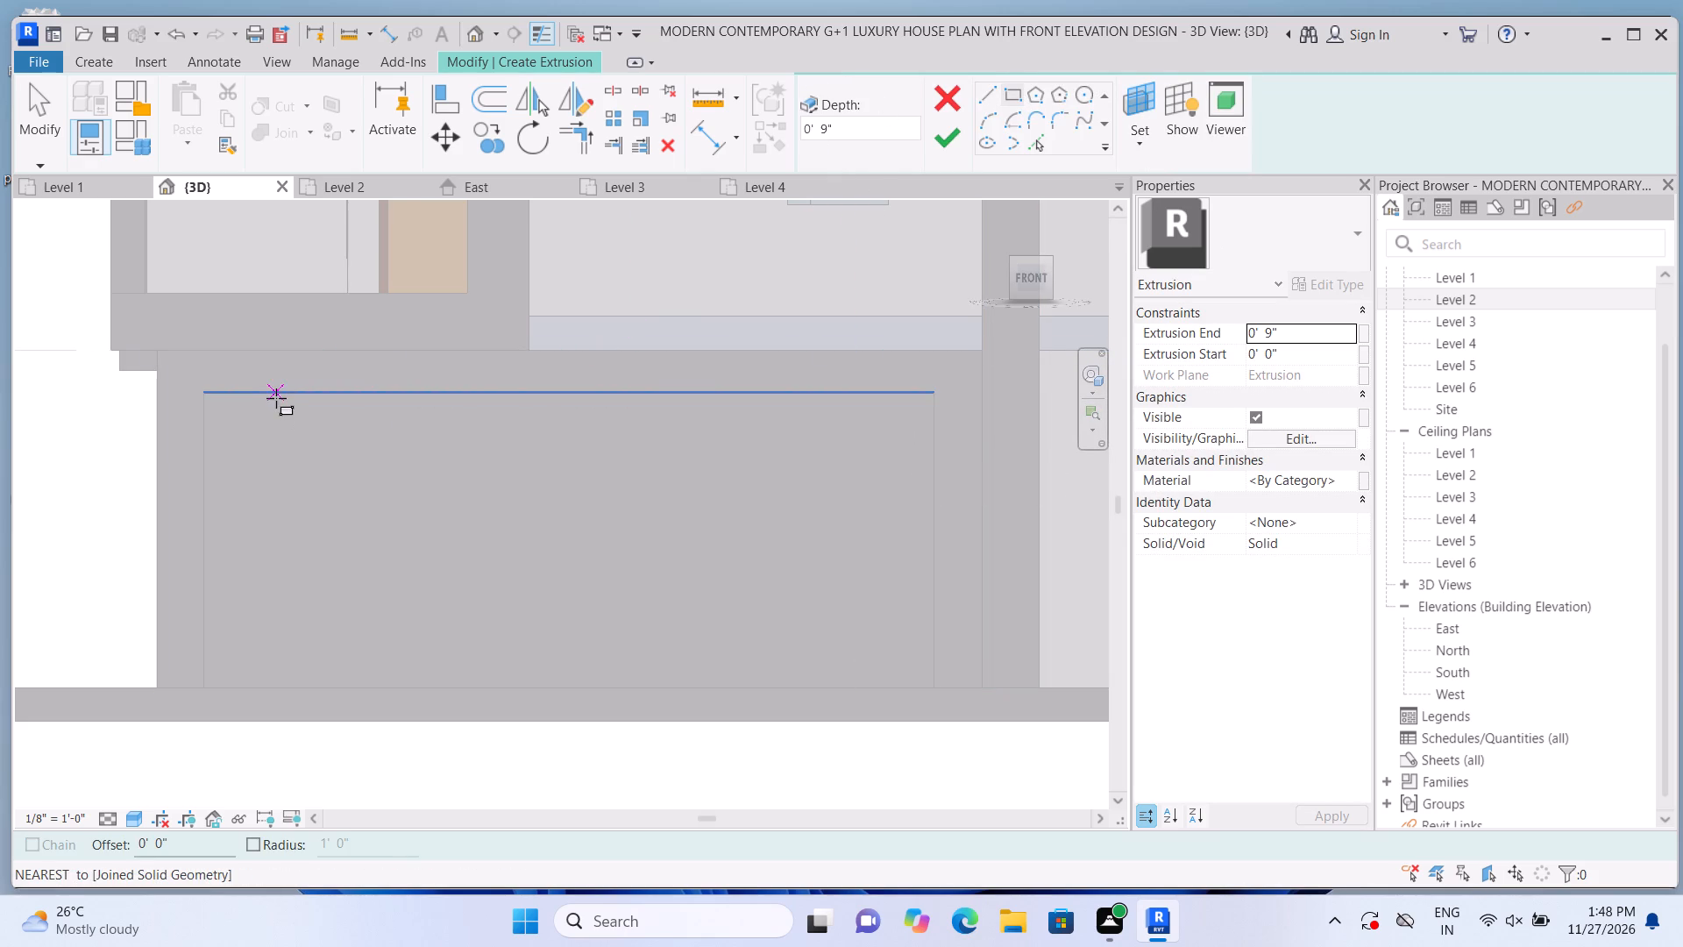
double_click(289, 396)
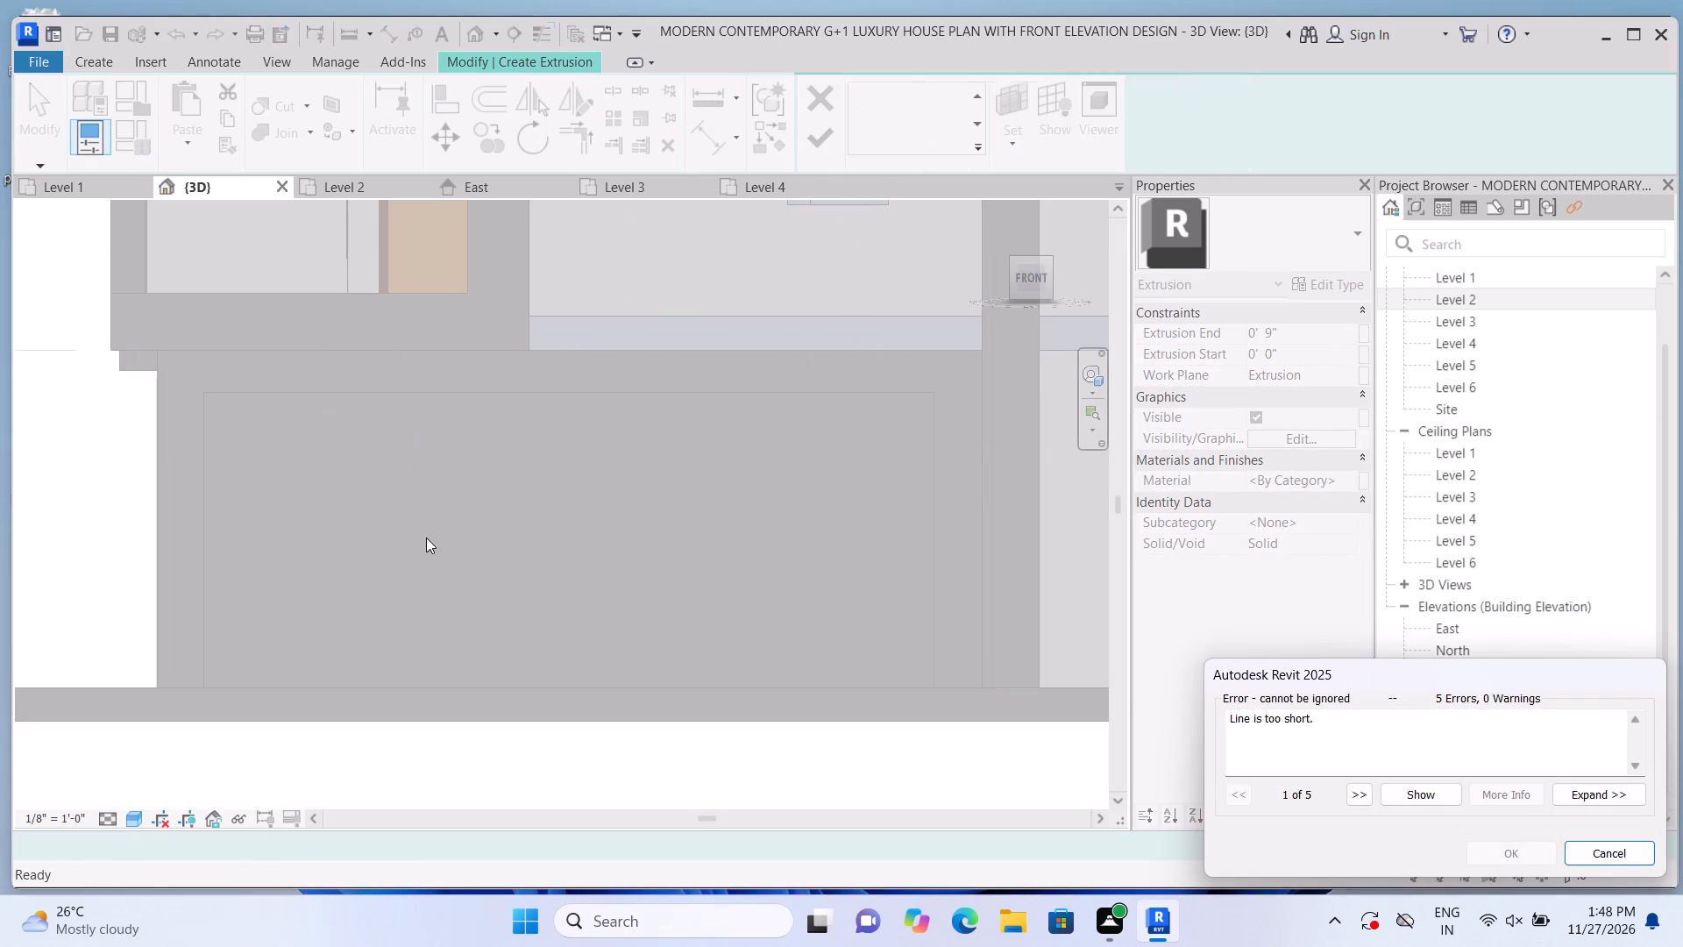
double_click(1628, 845)
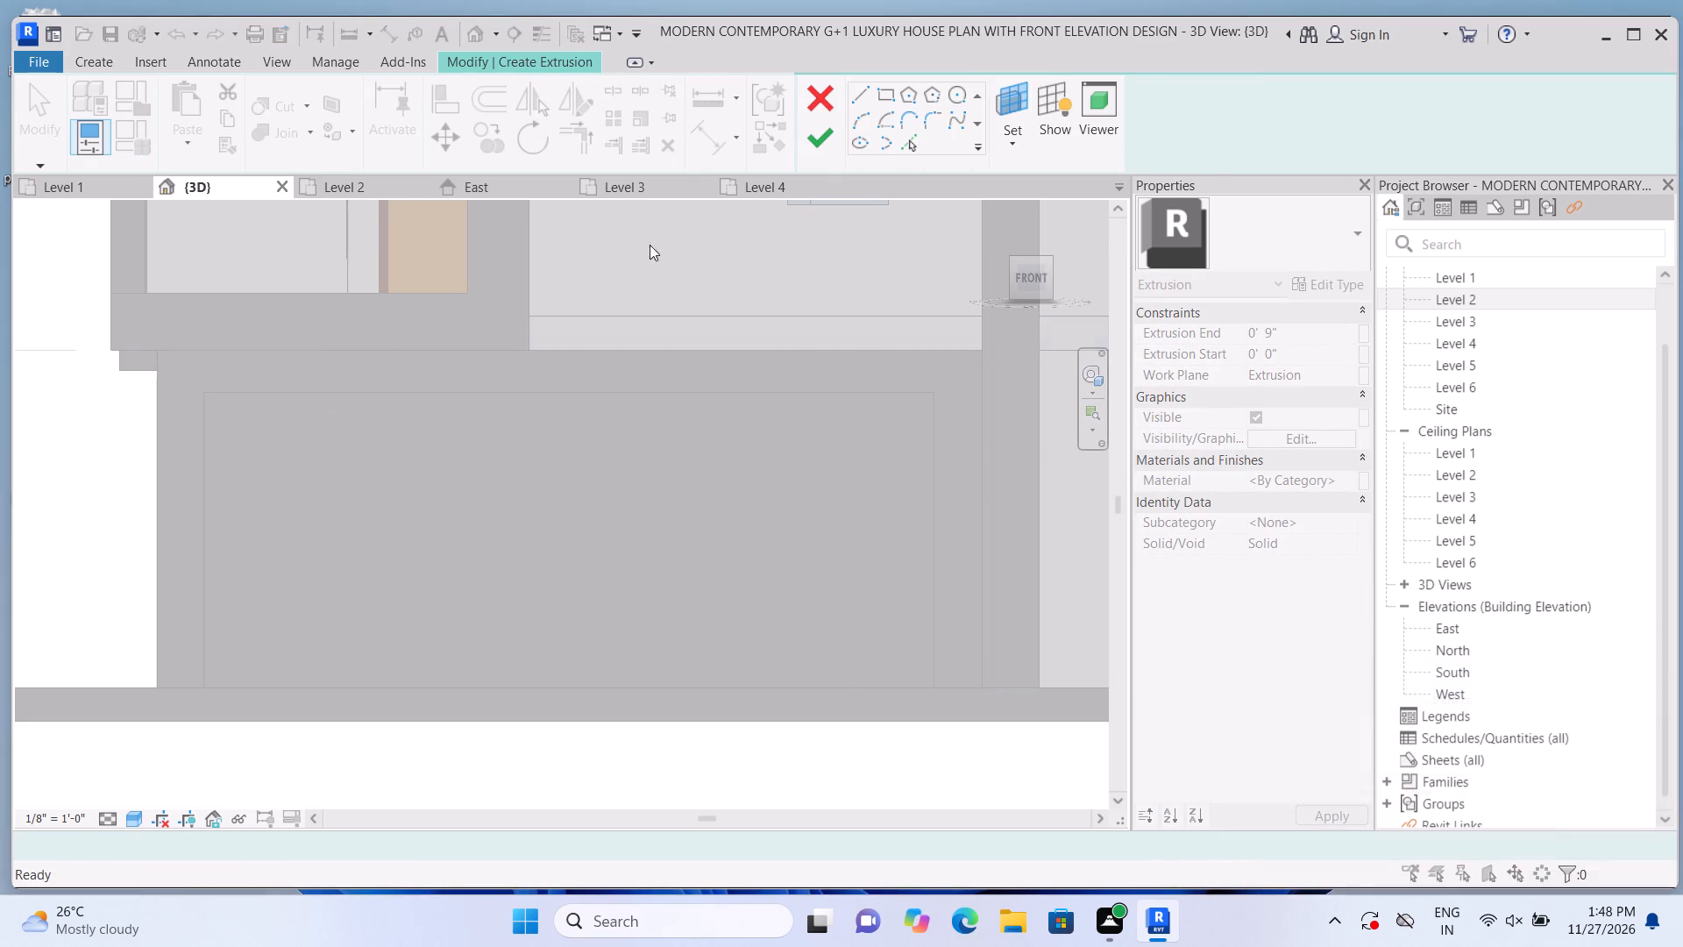
left_click(891, 96)
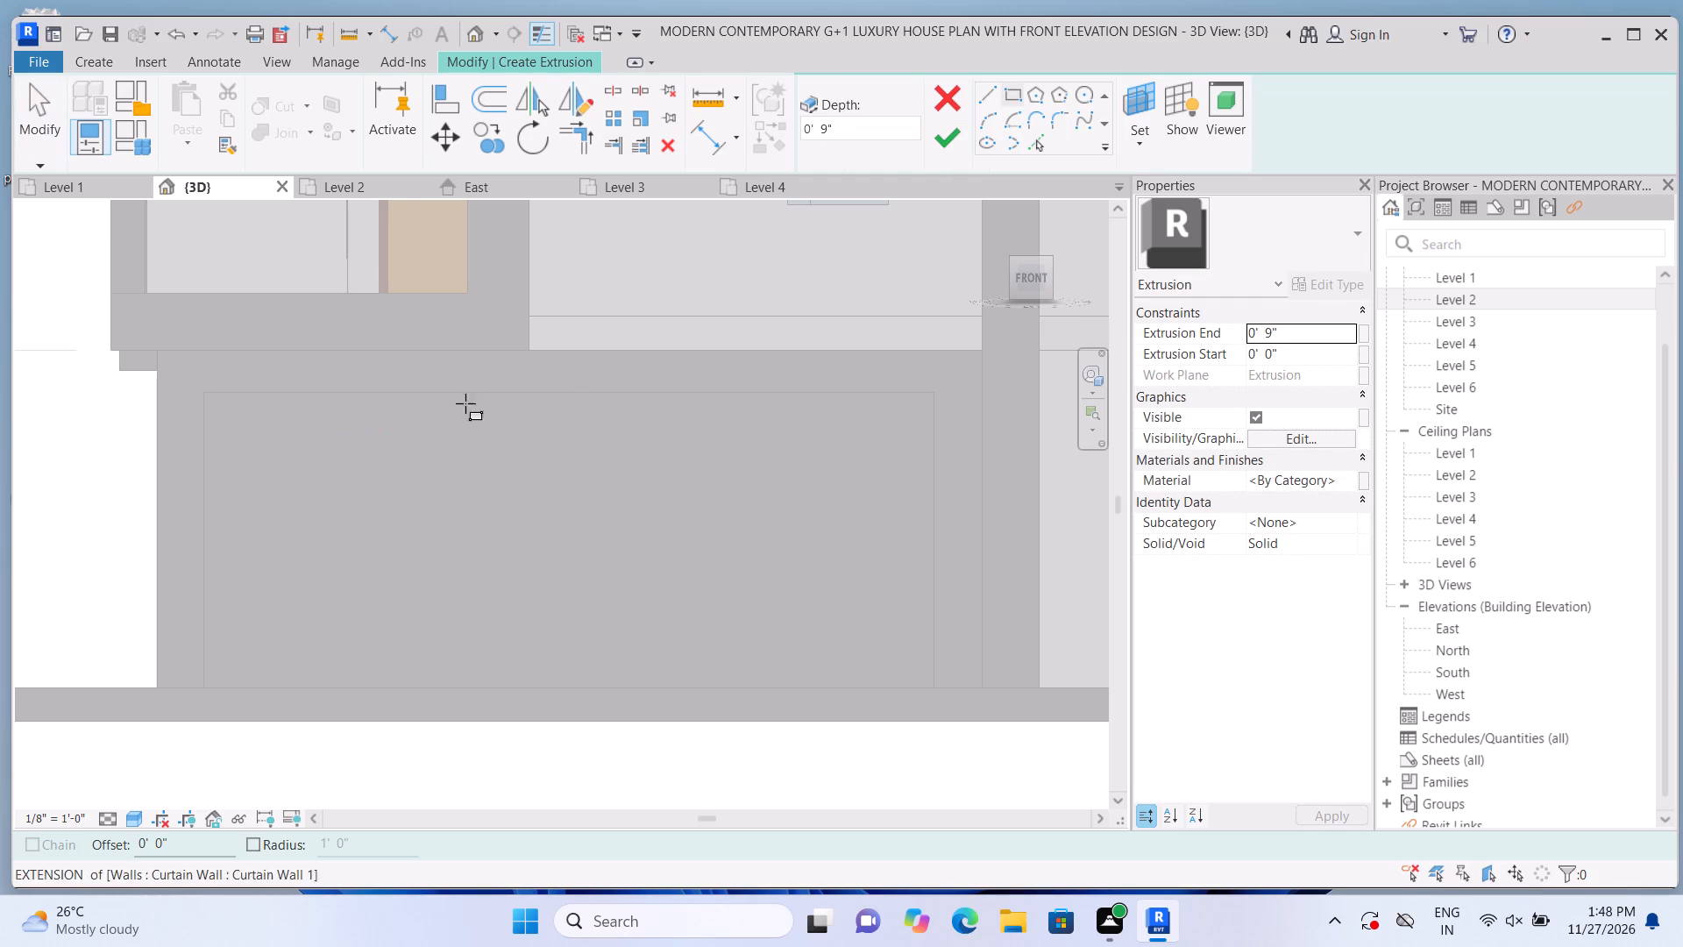
left_click(305, 400)
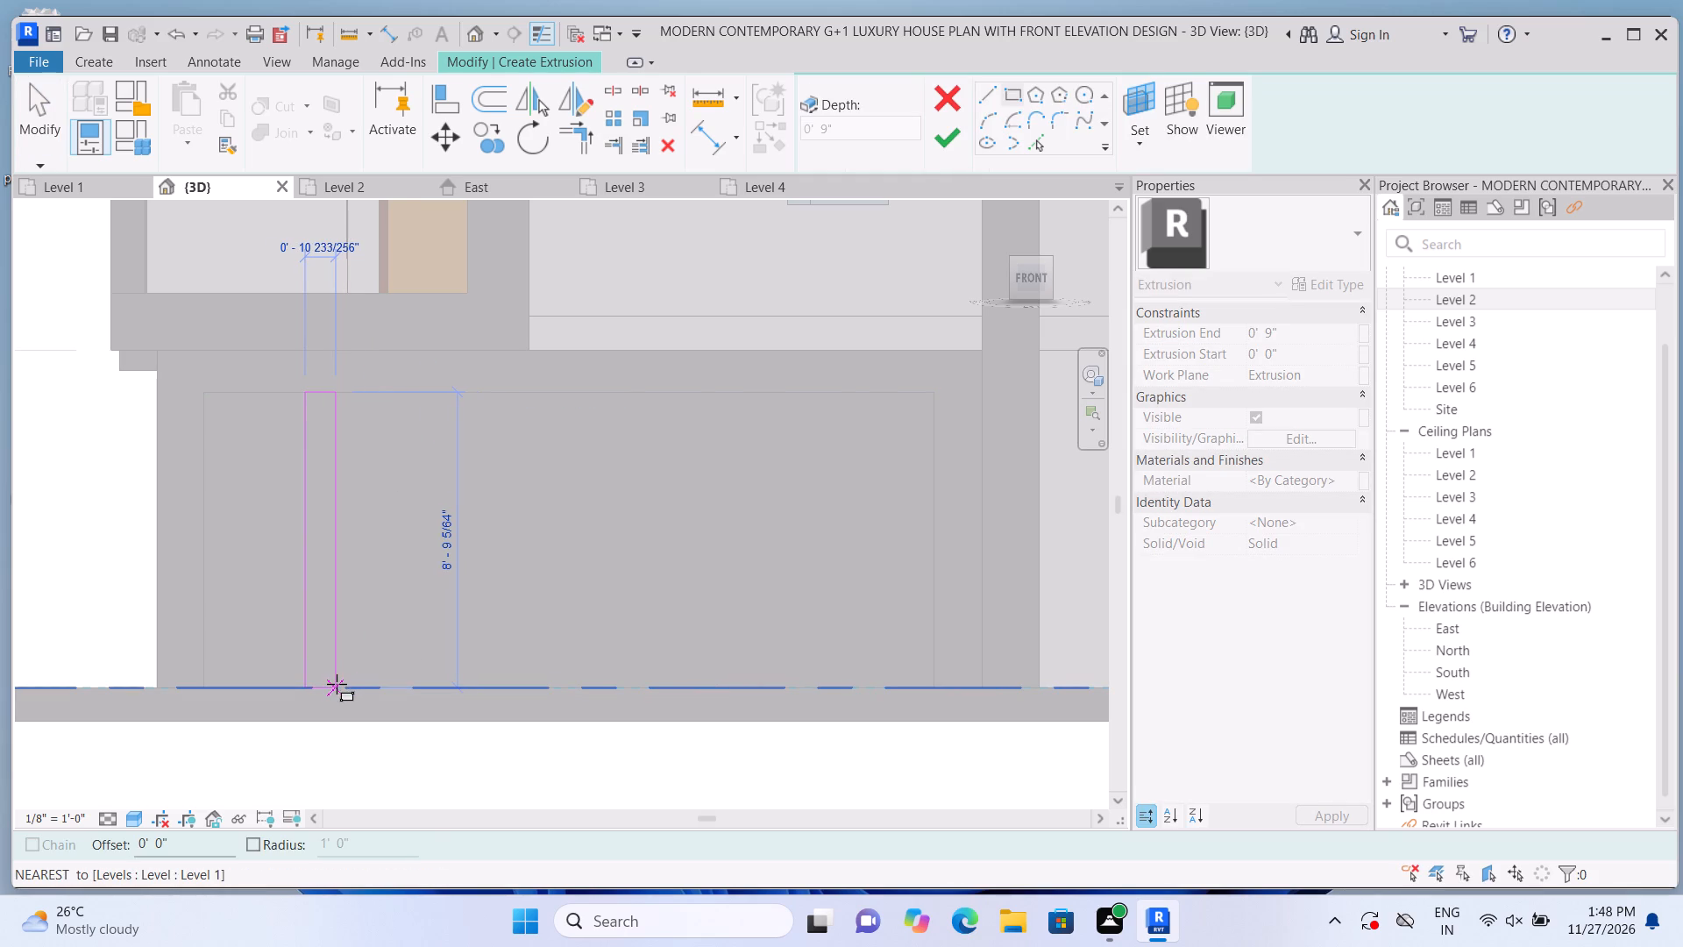
left_click(337, 684)
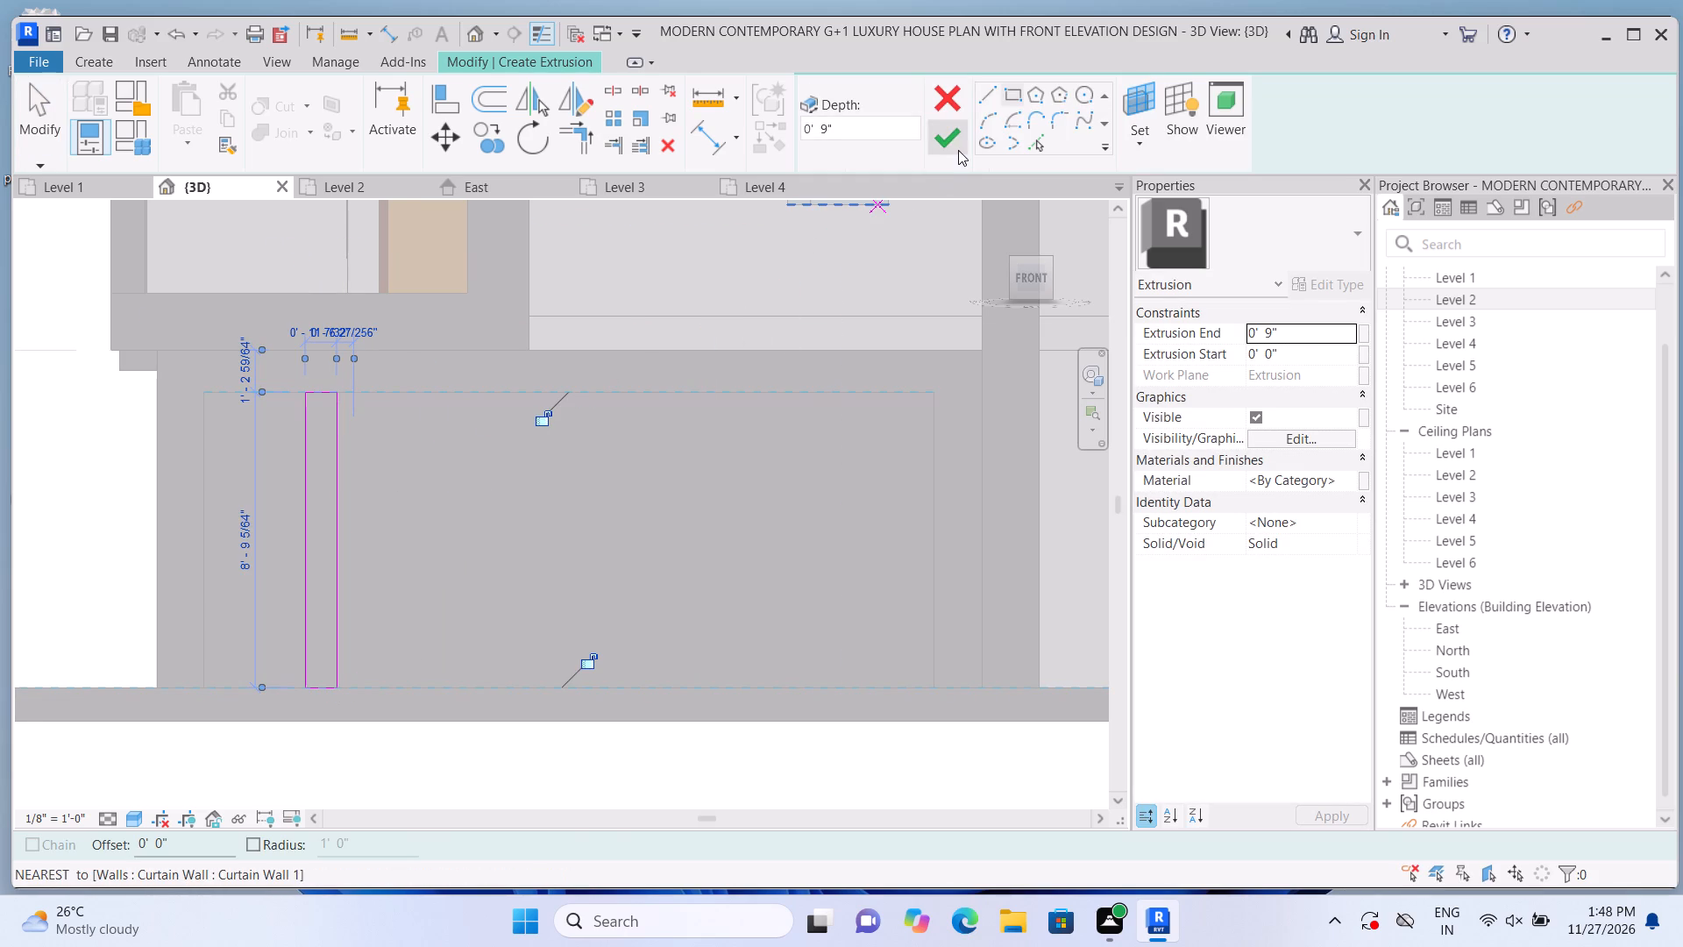
double_click(958, 150)
left_click(31, 580)
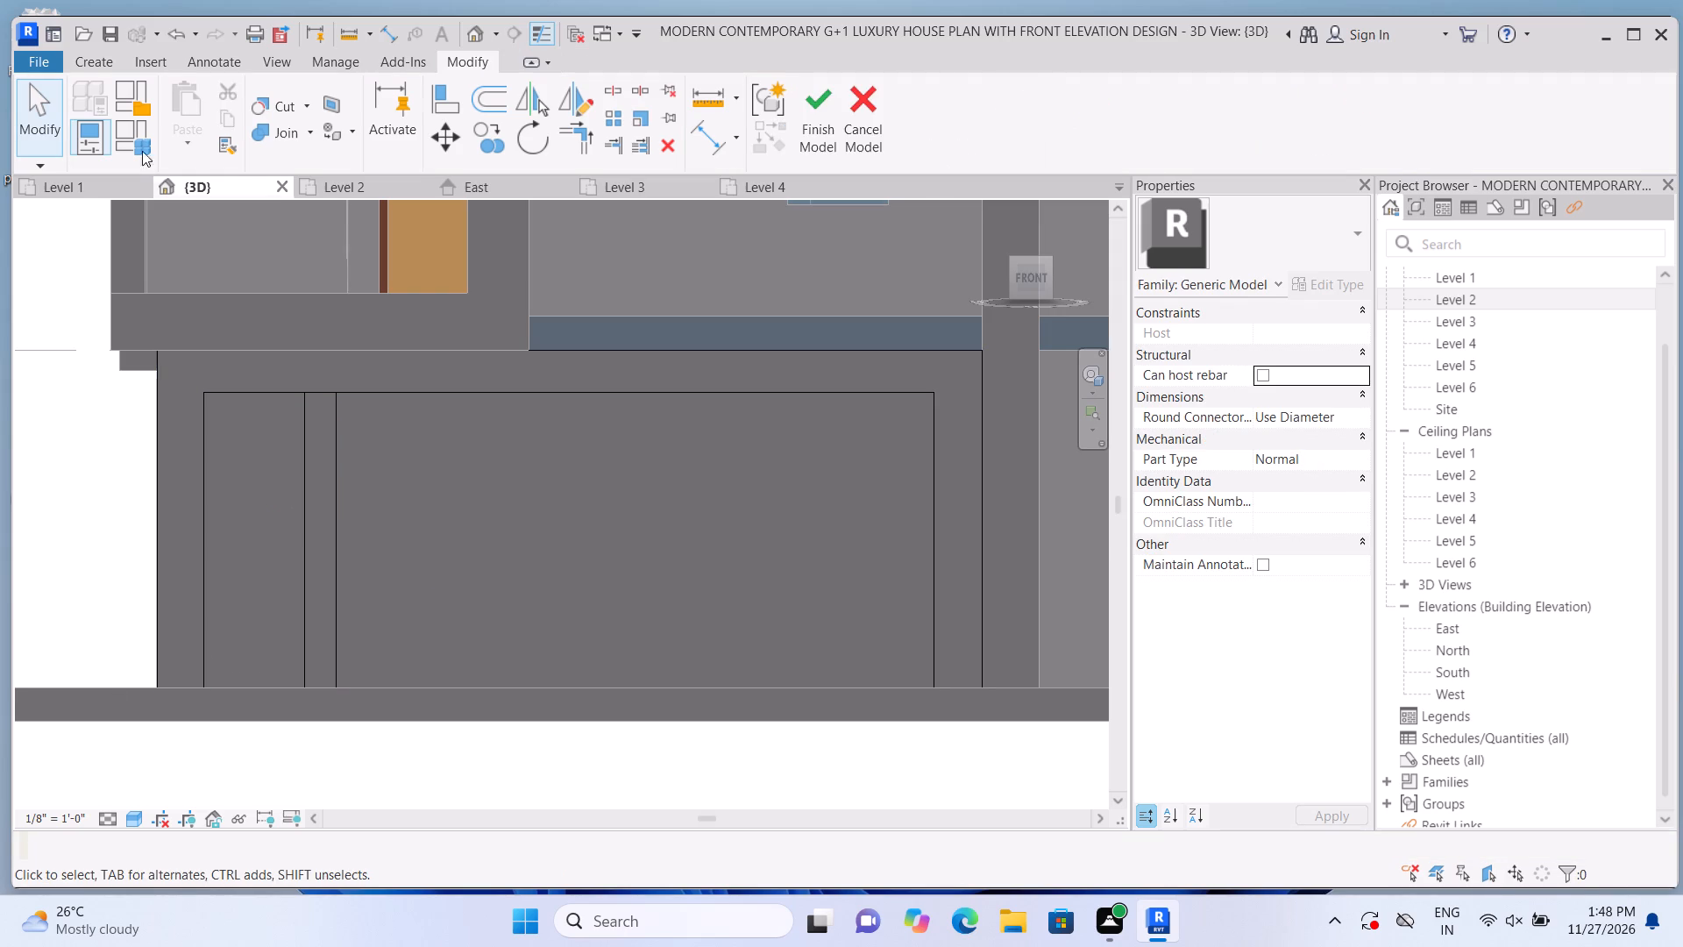
Extrude a second full-height strip about 9 3/4" wide and 9" deep on the panel face, a small gap right of the first strip.
double_click(110, 61)
left_click(214, 110)
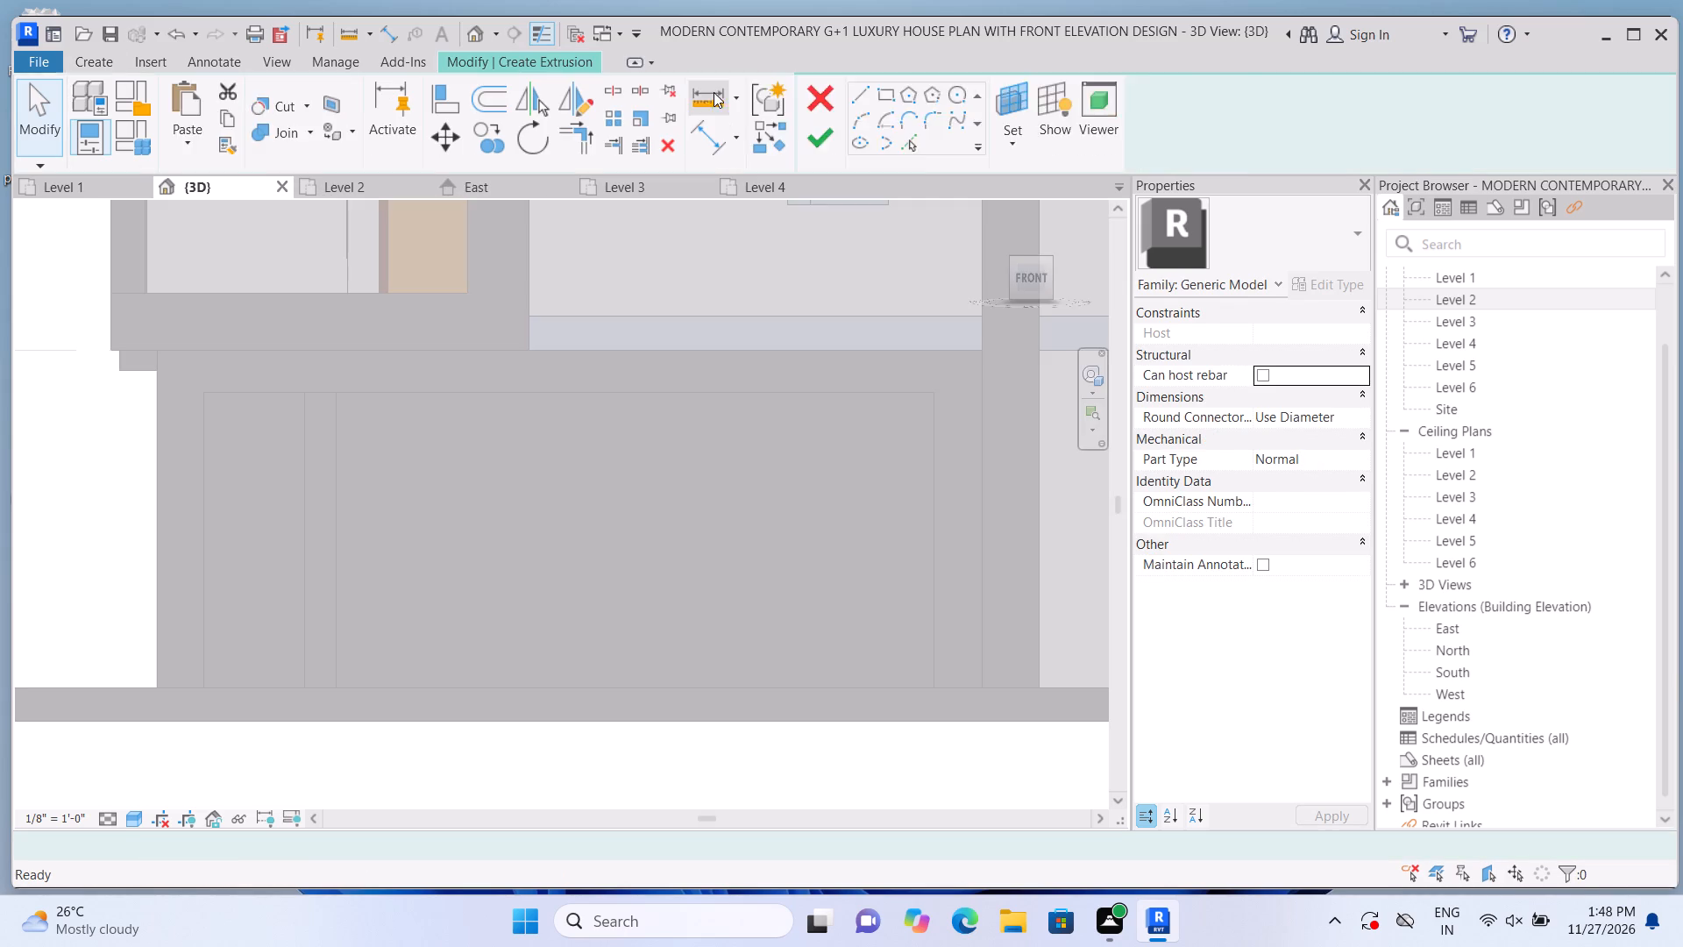
left_click(1148, 138)
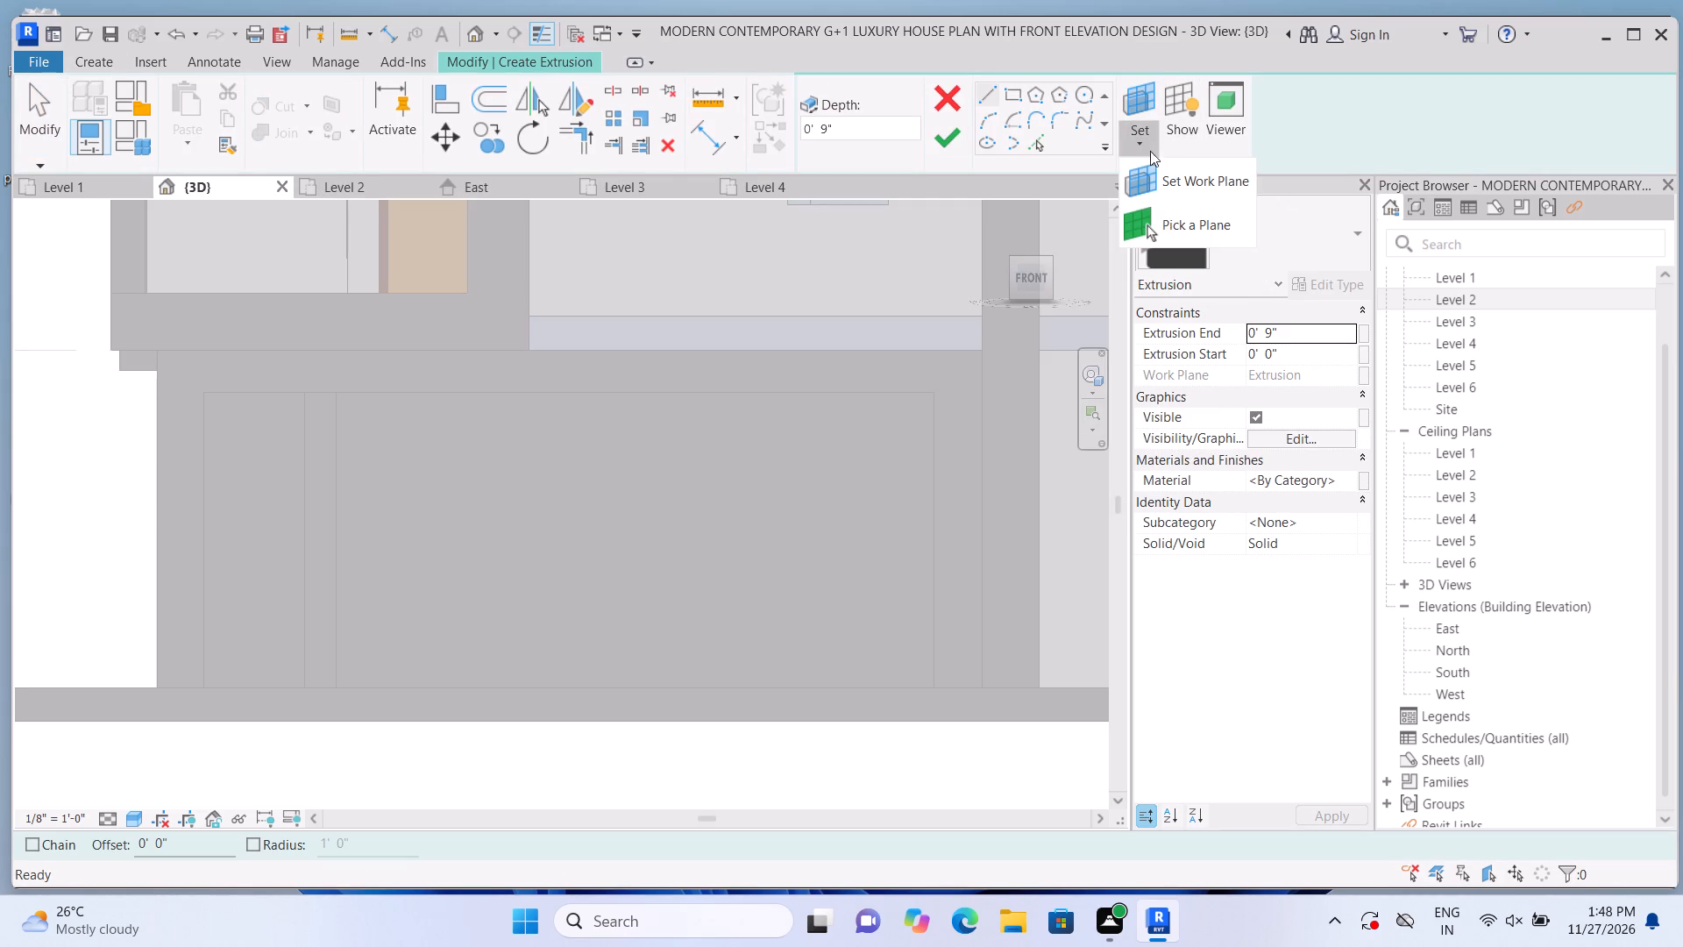
left_click_drag(1161, 233, 1169, 232)
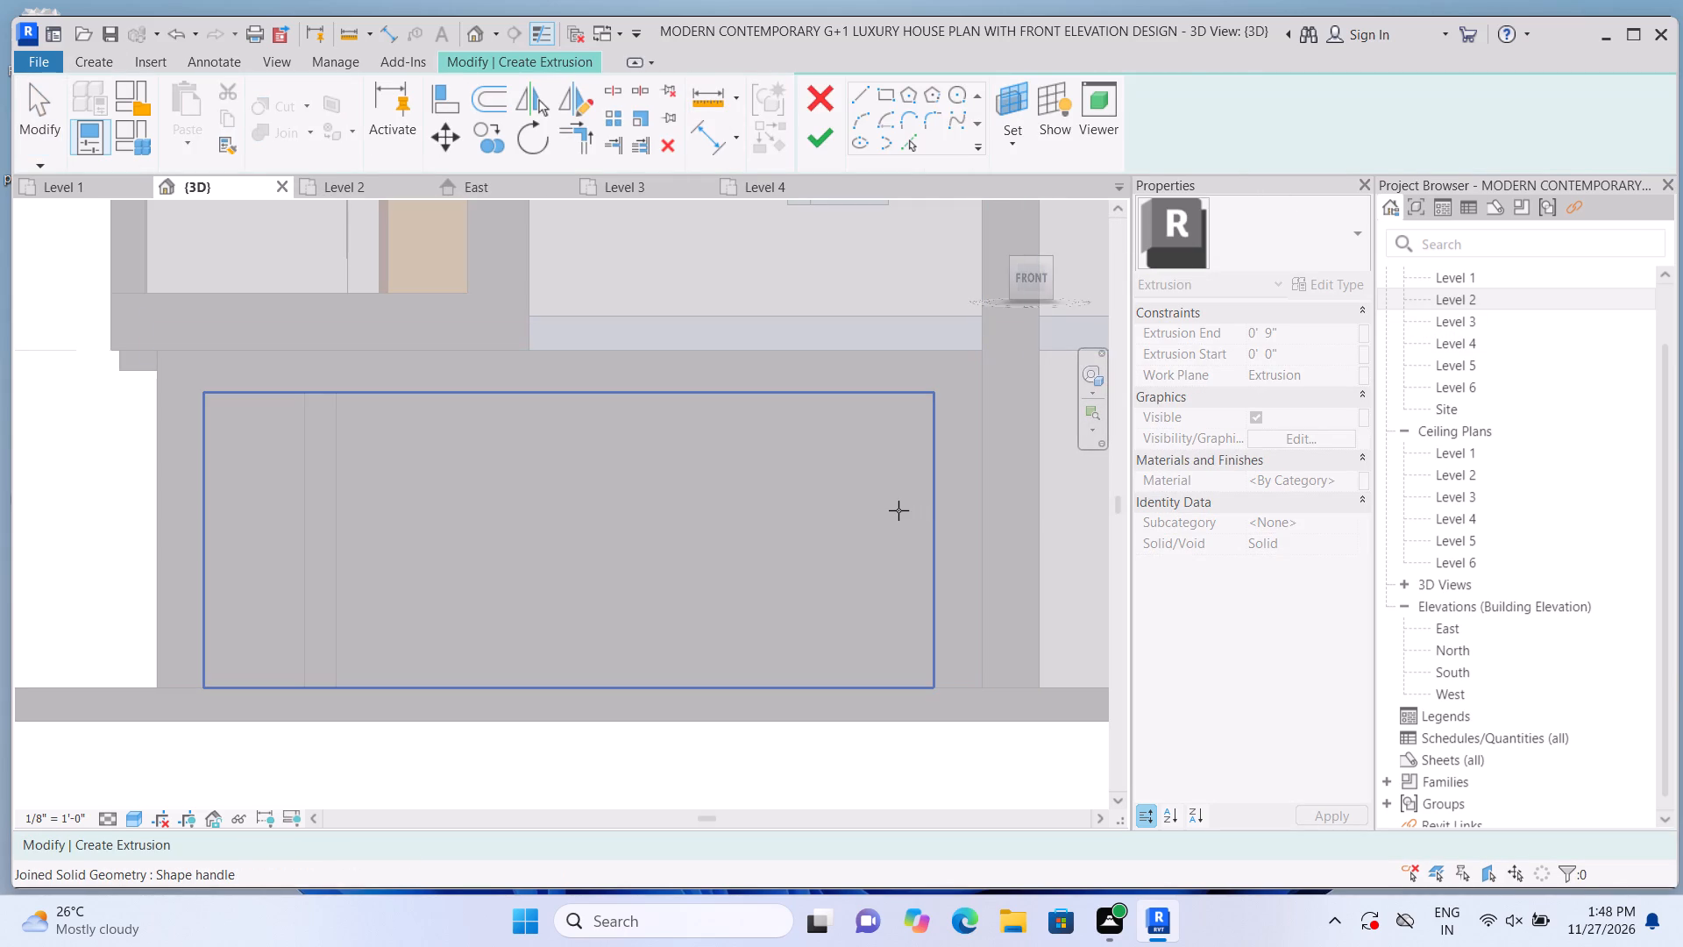
left_click(898, 510)
left_click(1005, 92)
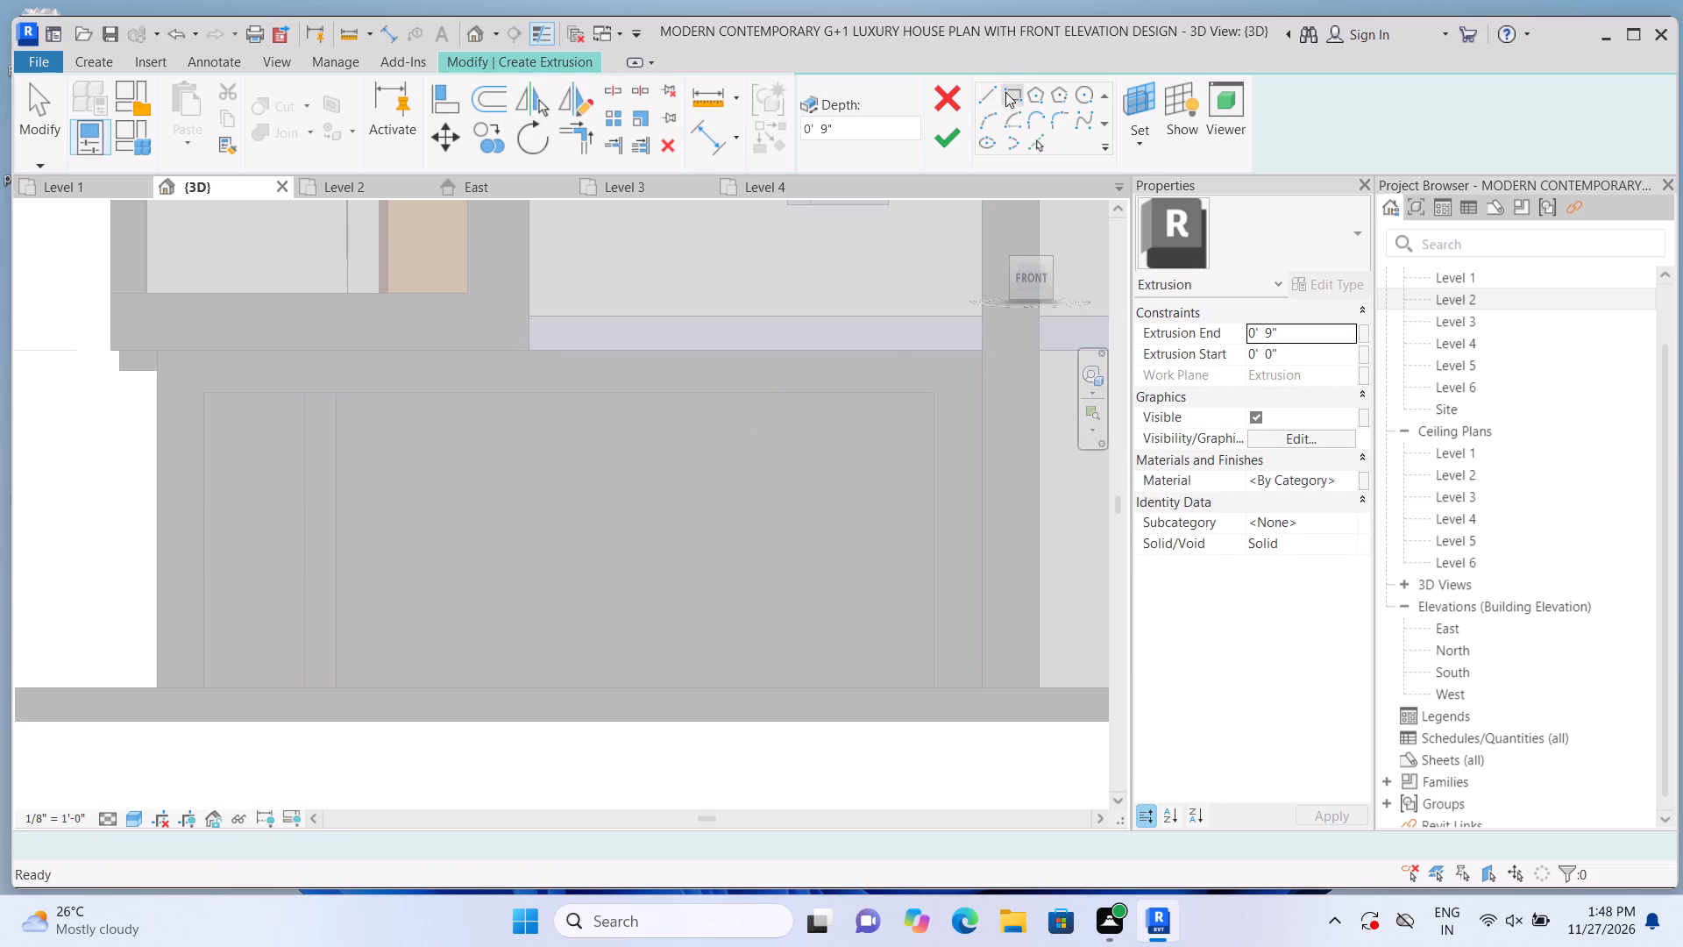
left_click(365, 395)
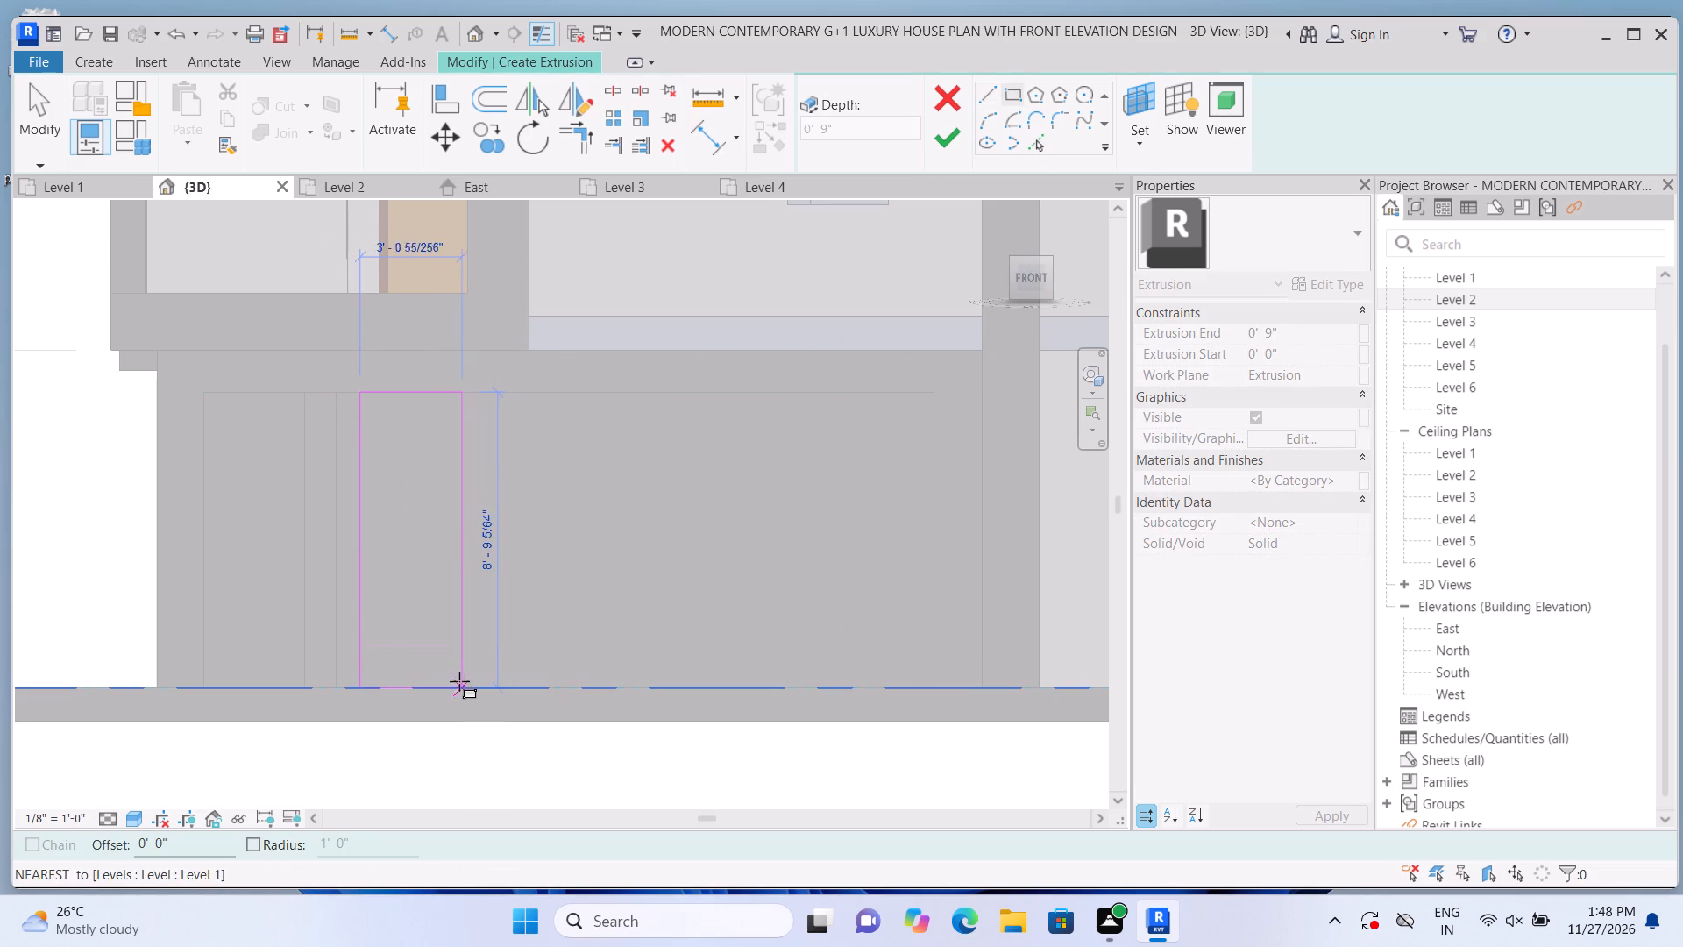
left_click(386, 691)
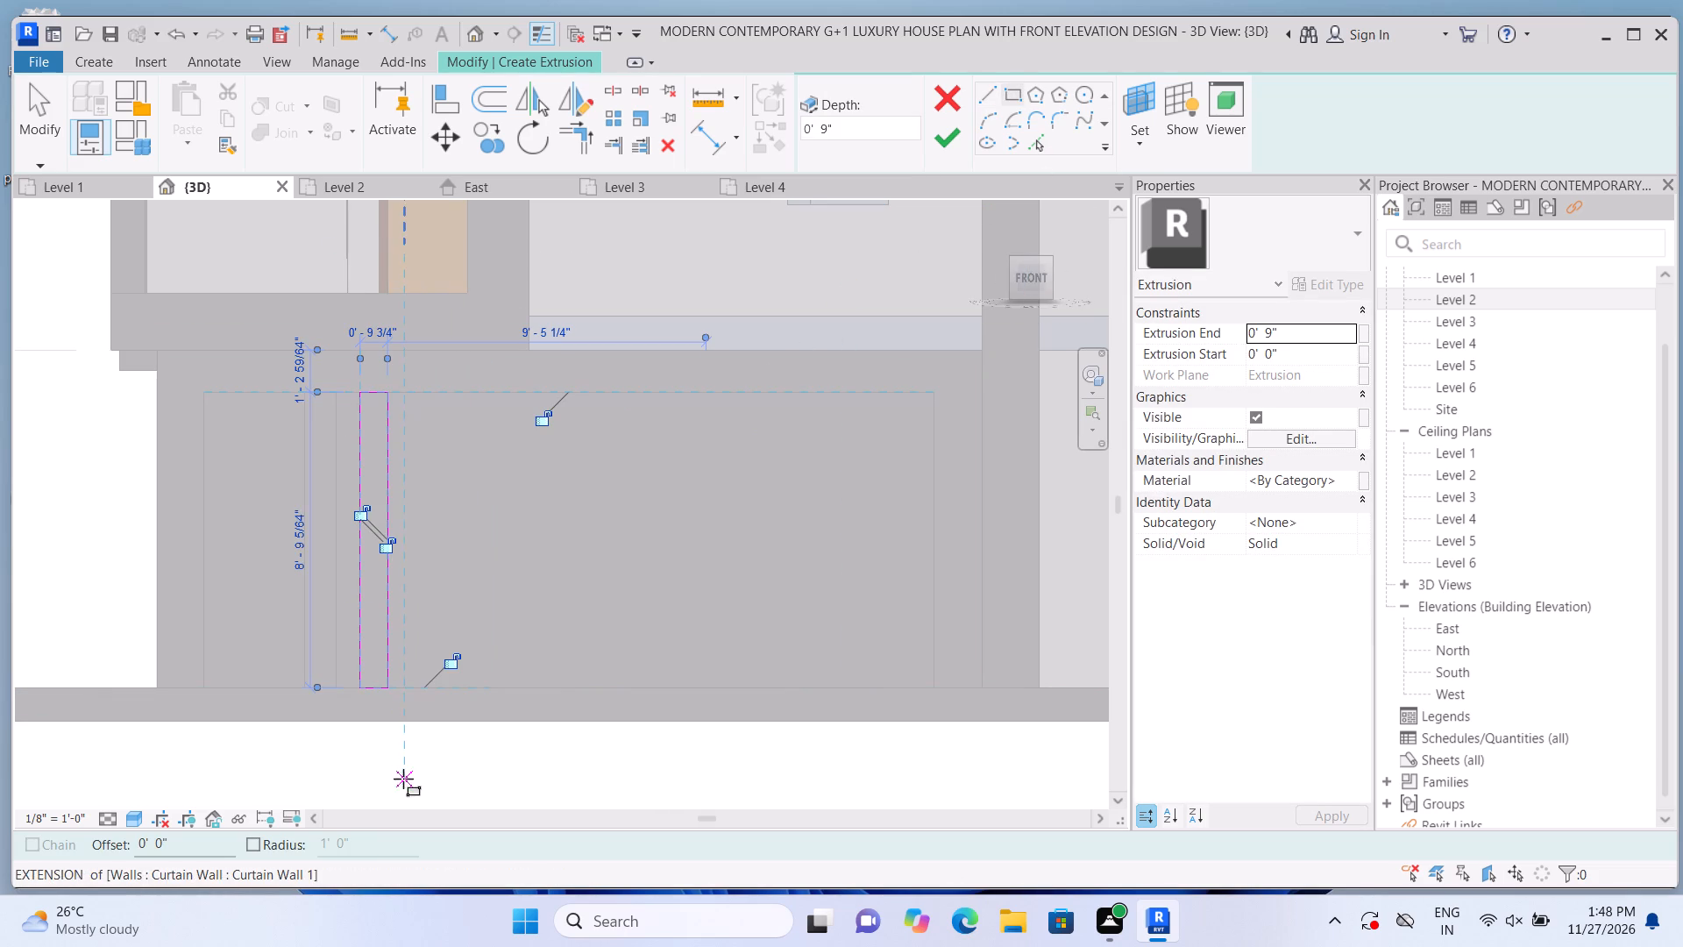
left_click(959, 144)
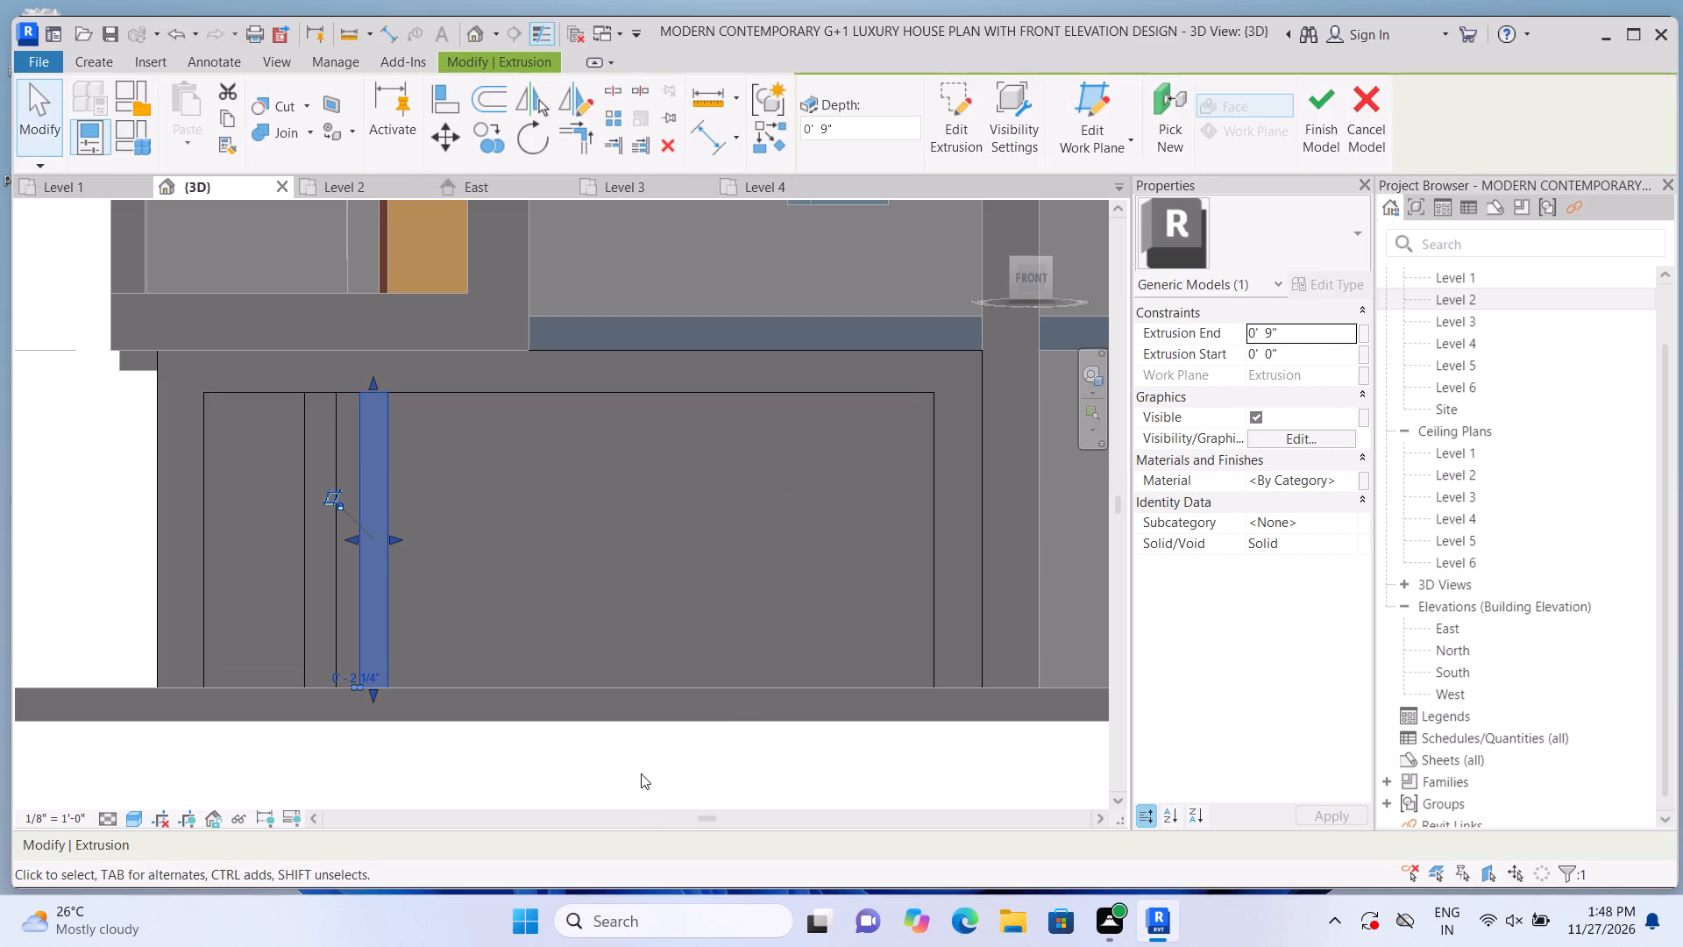
double_click(641, 773)
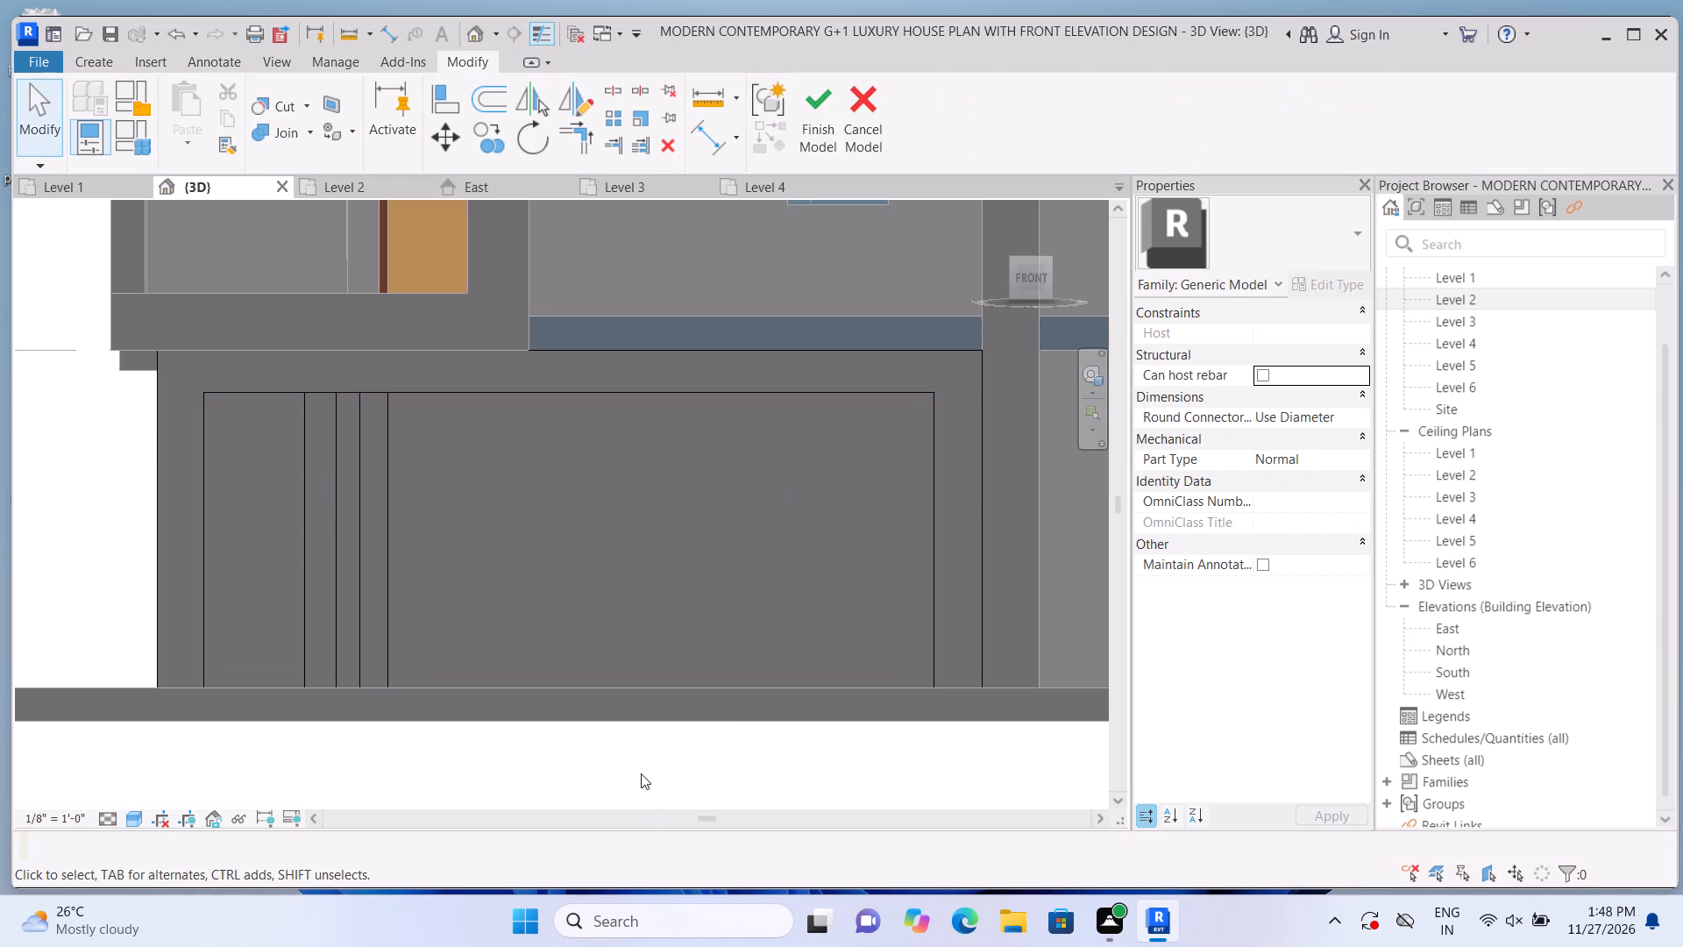
Extrude a third full-height strip about 9" wide and 9" deep on the panel face, near the panel's right end.
left_click(110, 65)
left_click(166, 96)
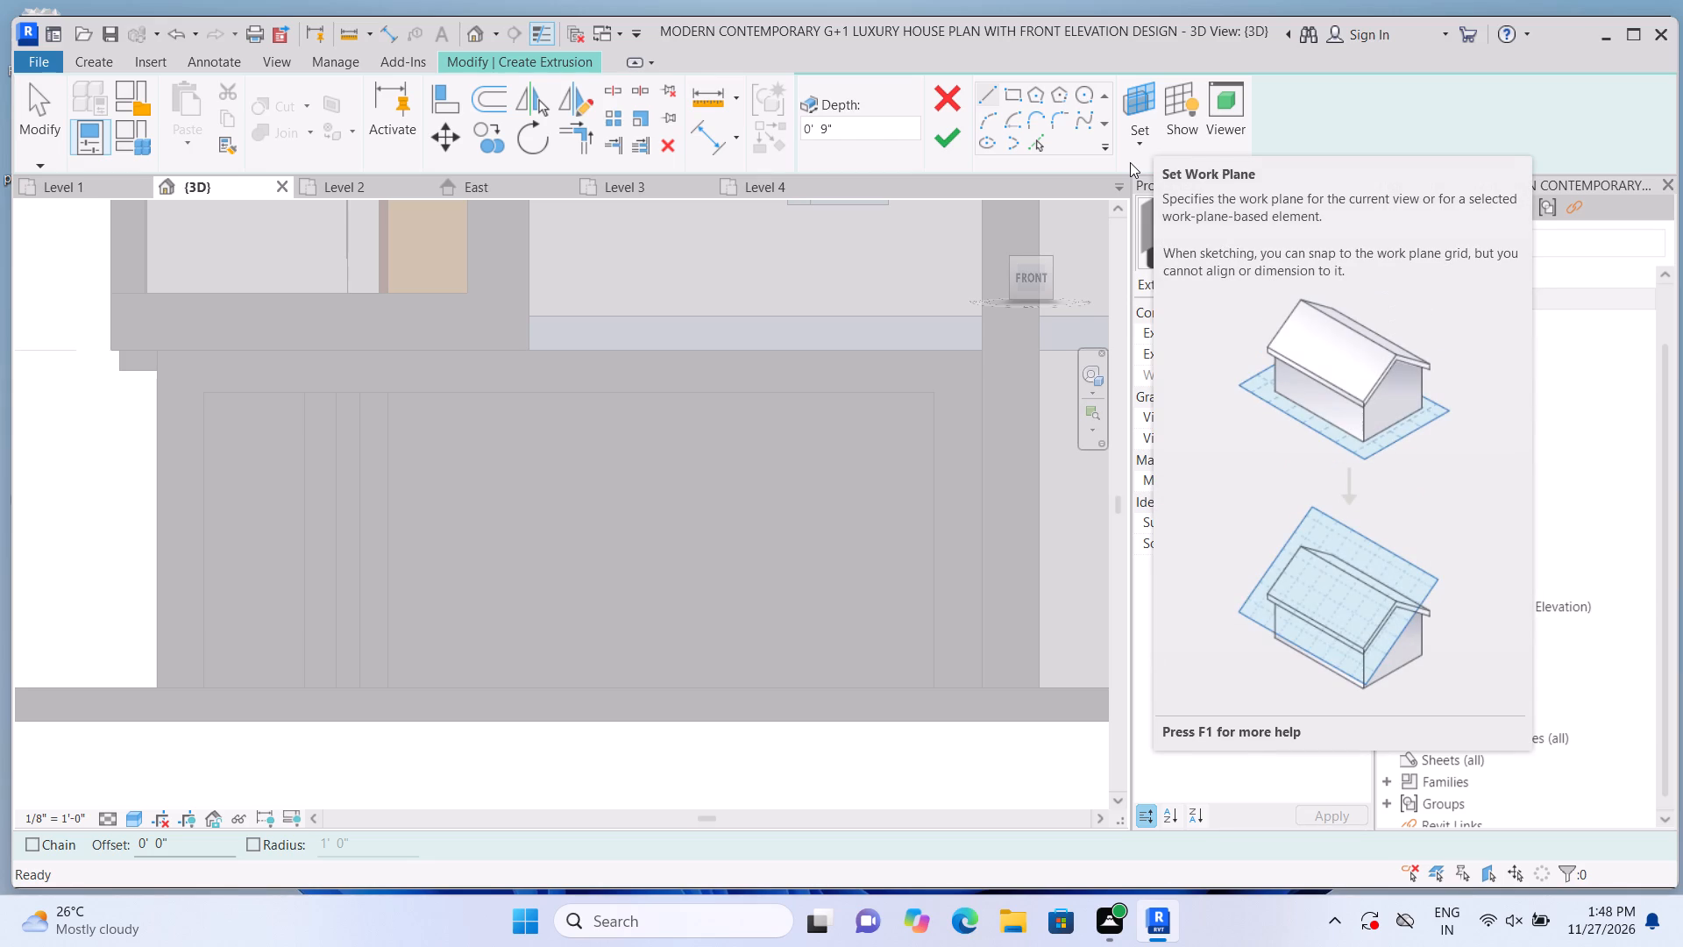
left_click(1139, 142)
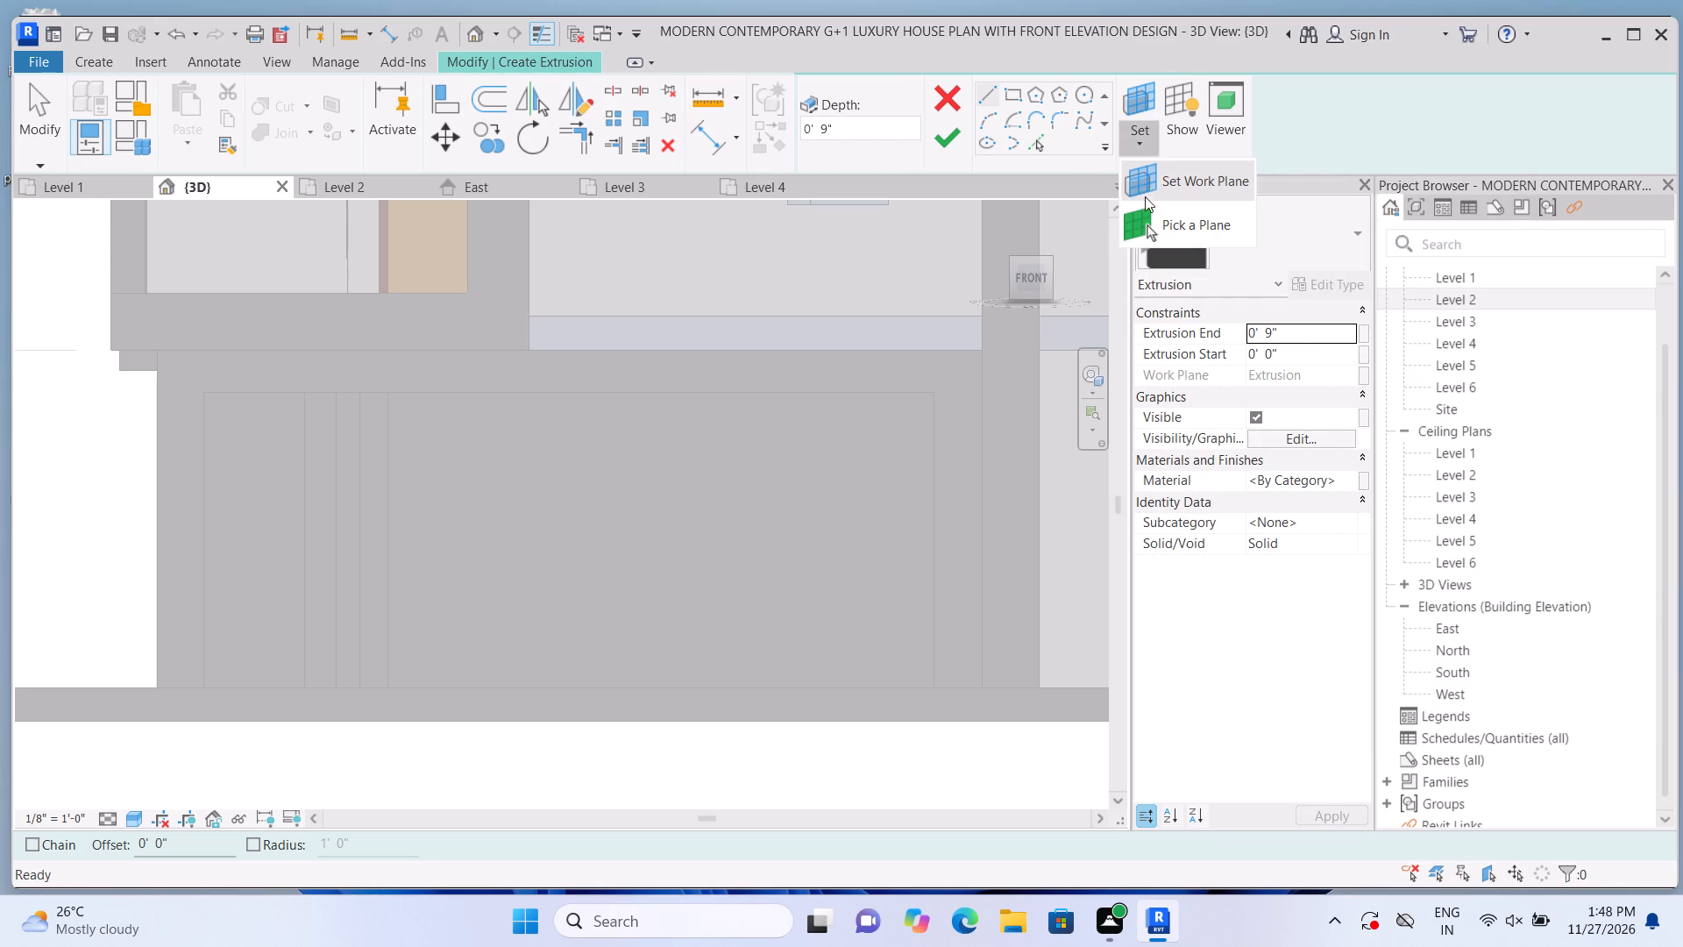
left_click(1147, 218)
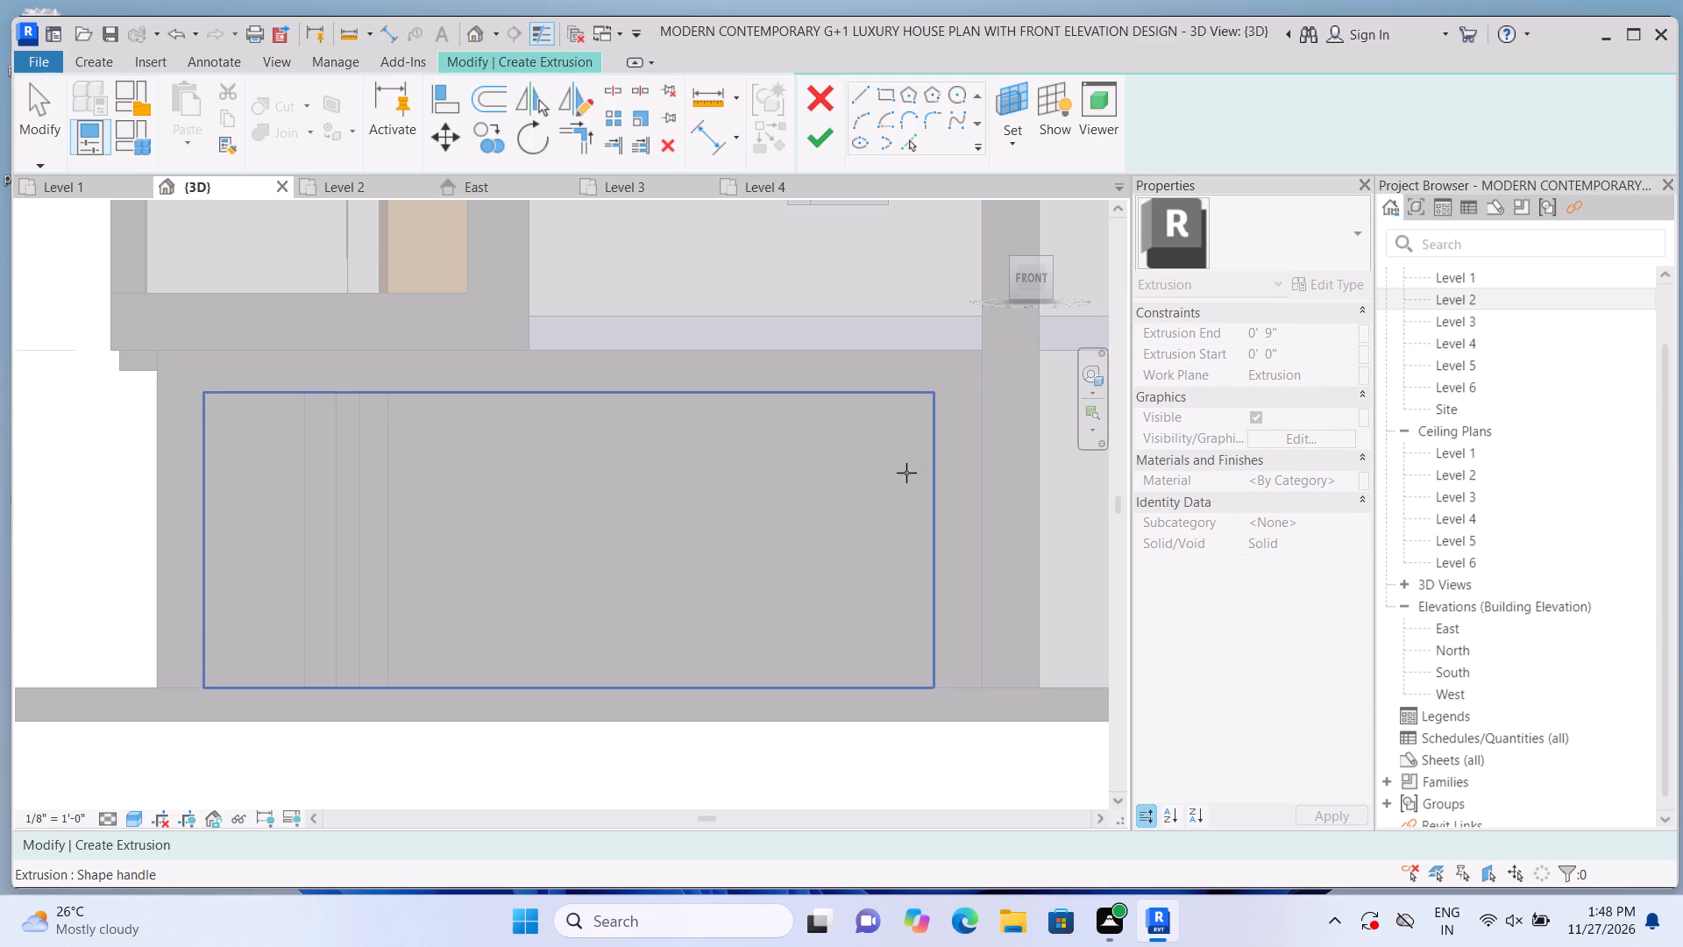
left_click(905, 473)
left_click(1014, 100)
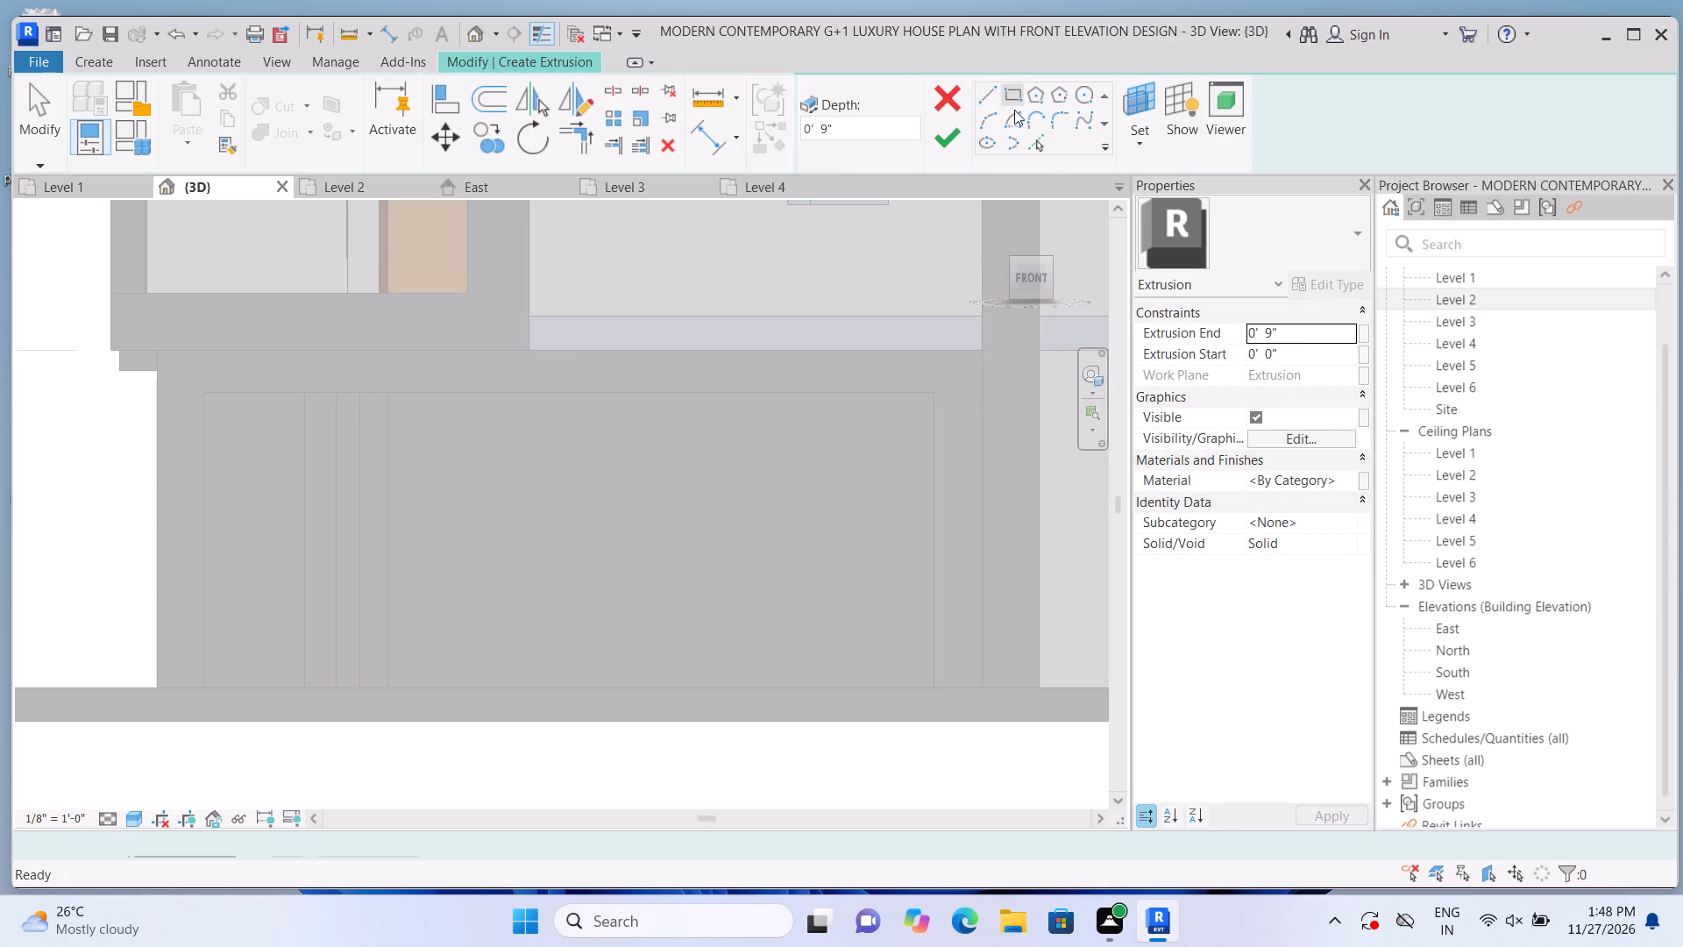
left_click(847, 394)
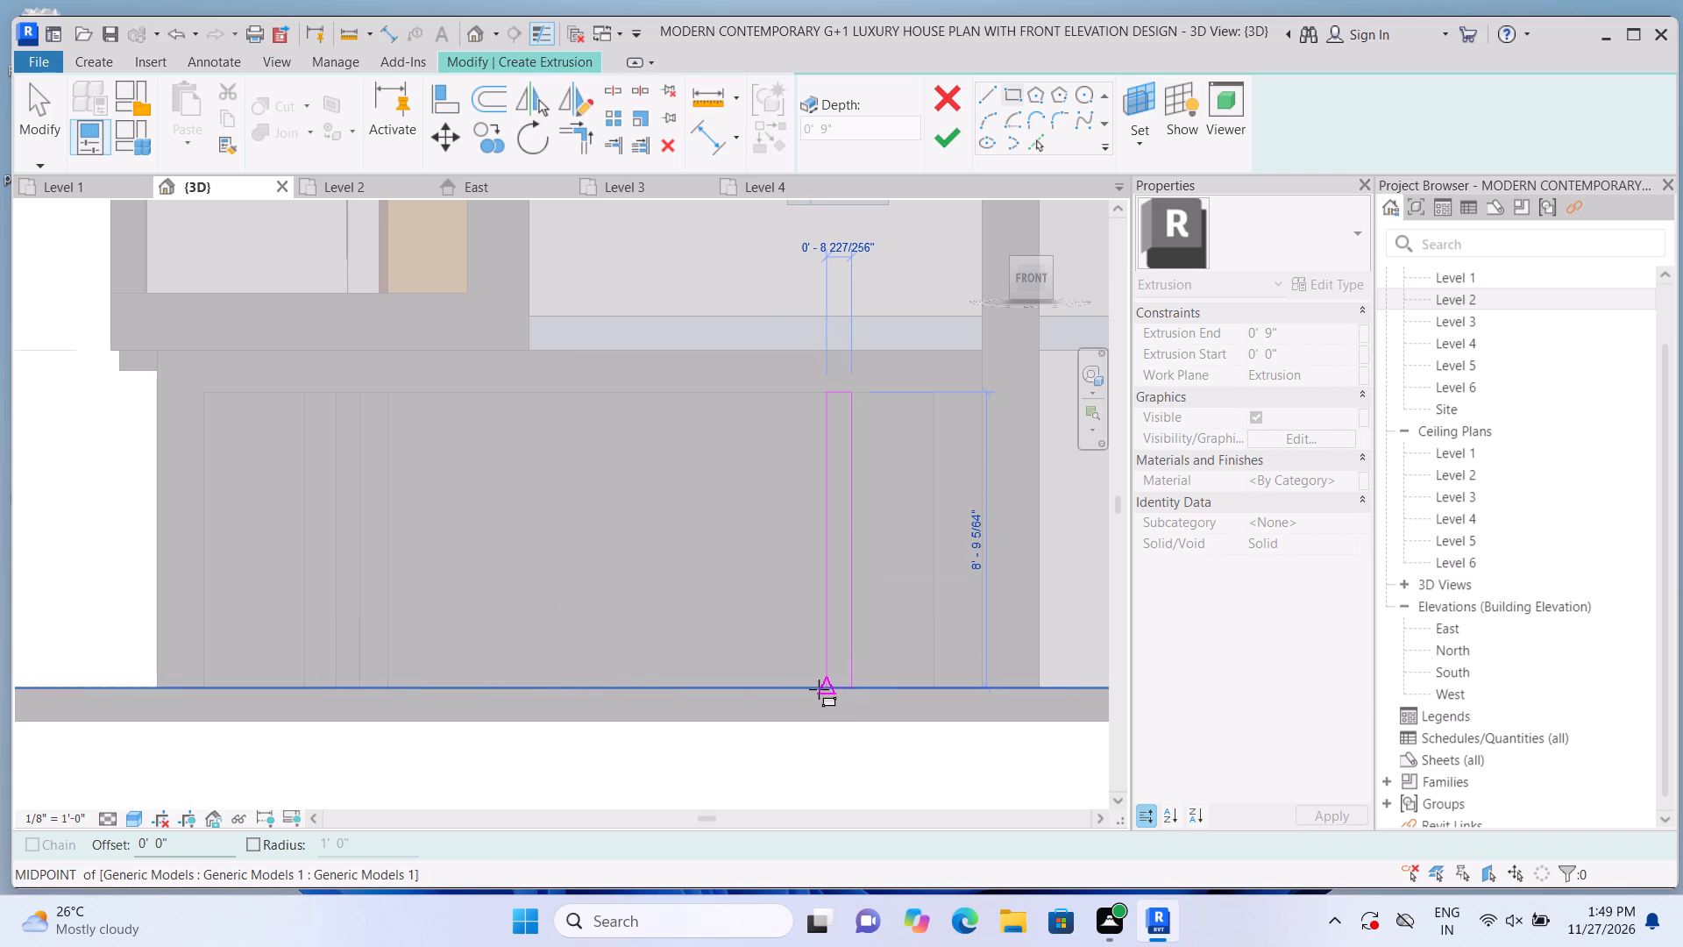
scroll(819, 689, "up", 3)
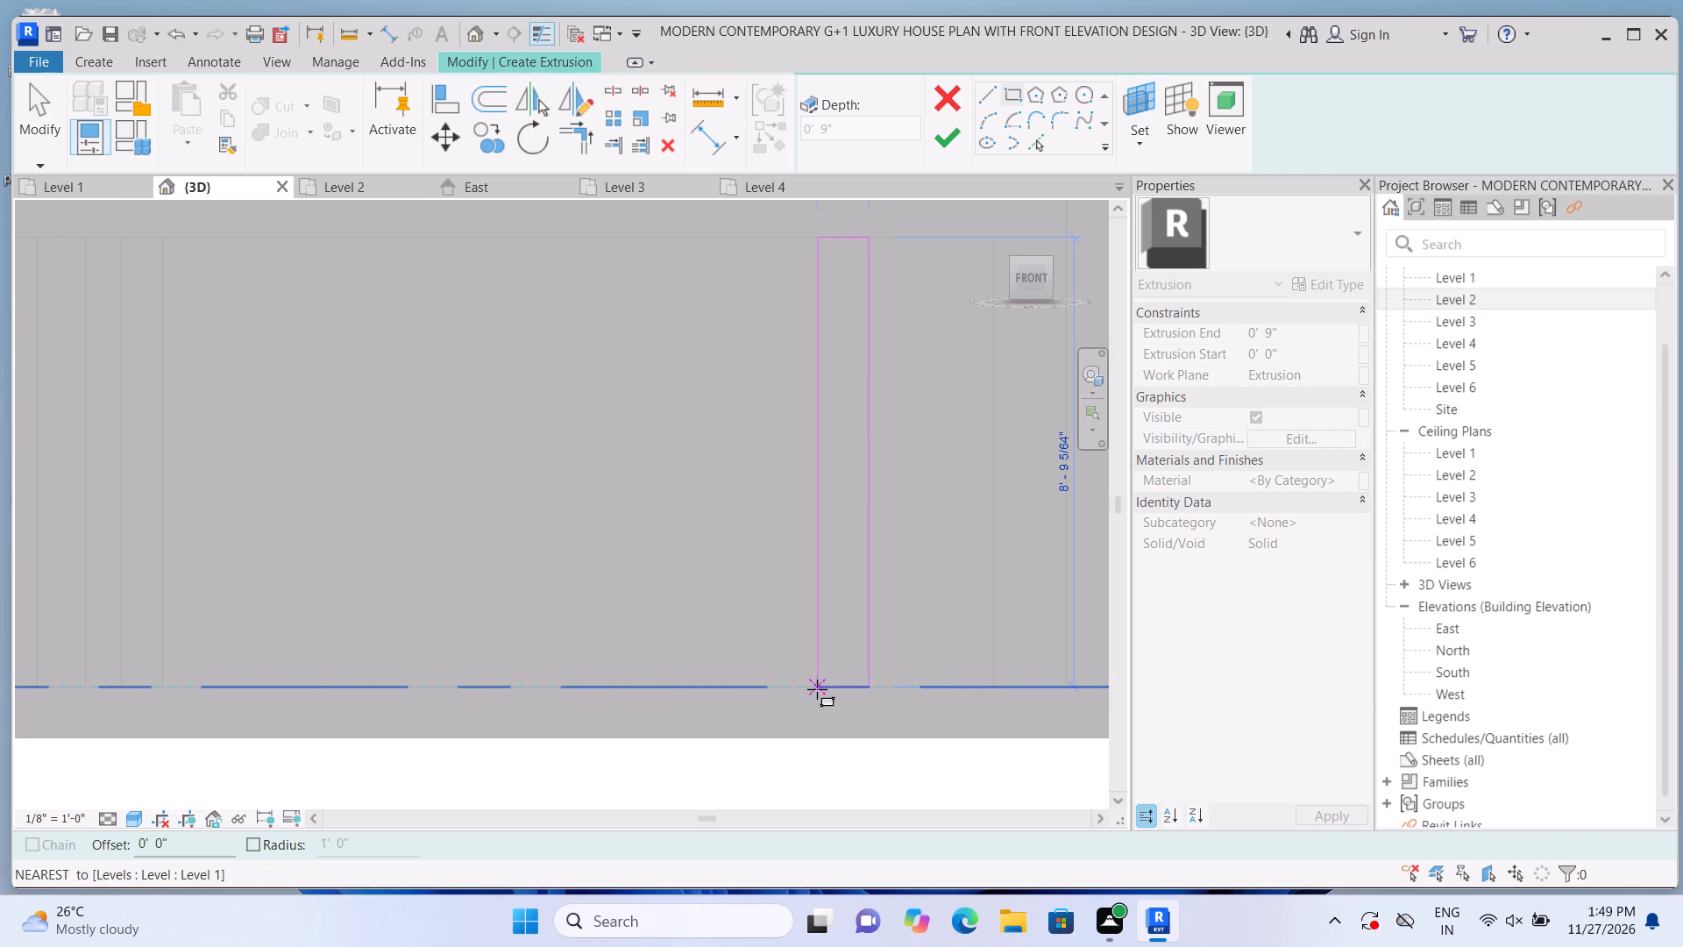
left_click(822, 691)
scroll(819, 690, "down", 3)
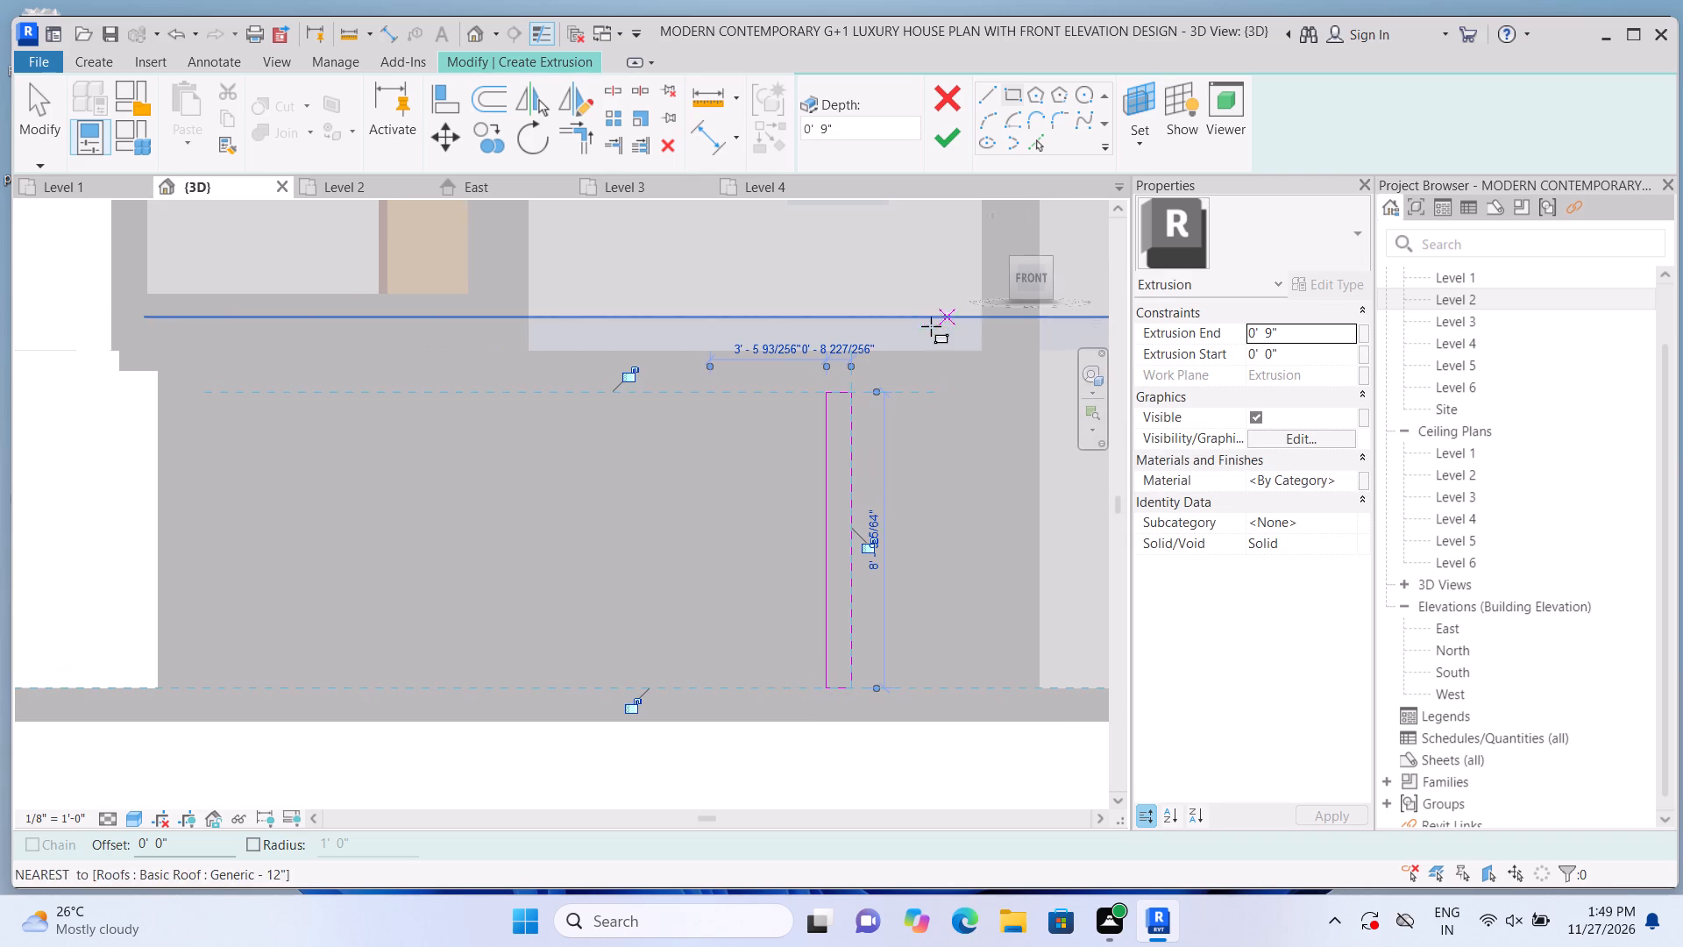
left_click(942, 132)
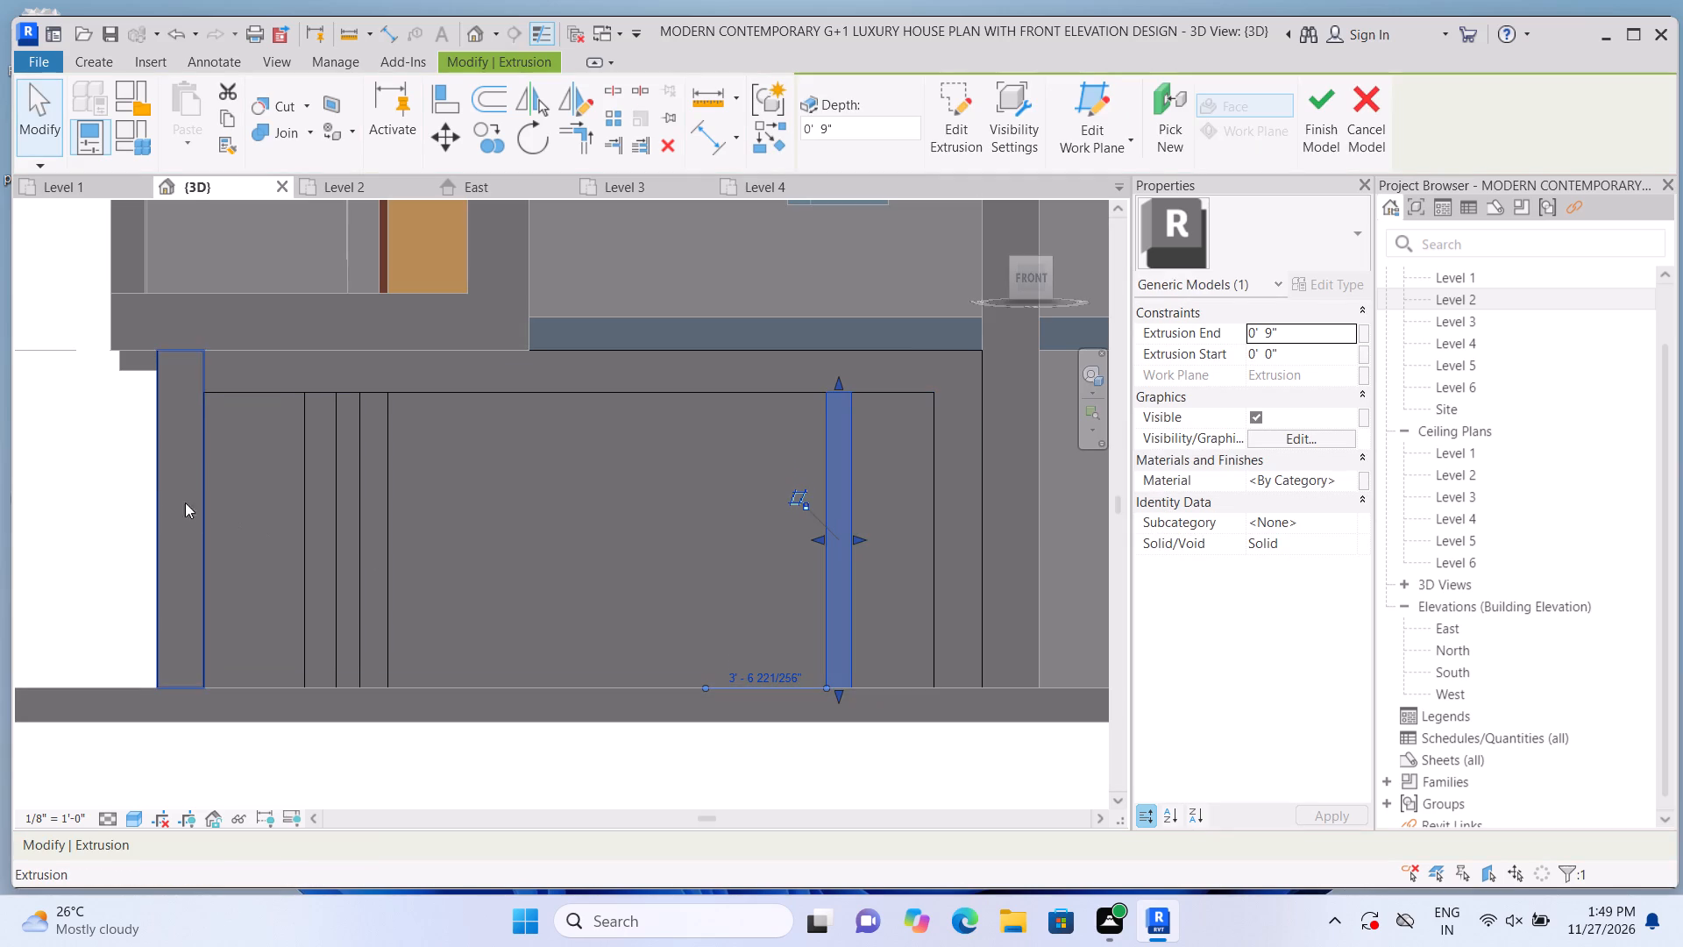
left_click(97, 461)
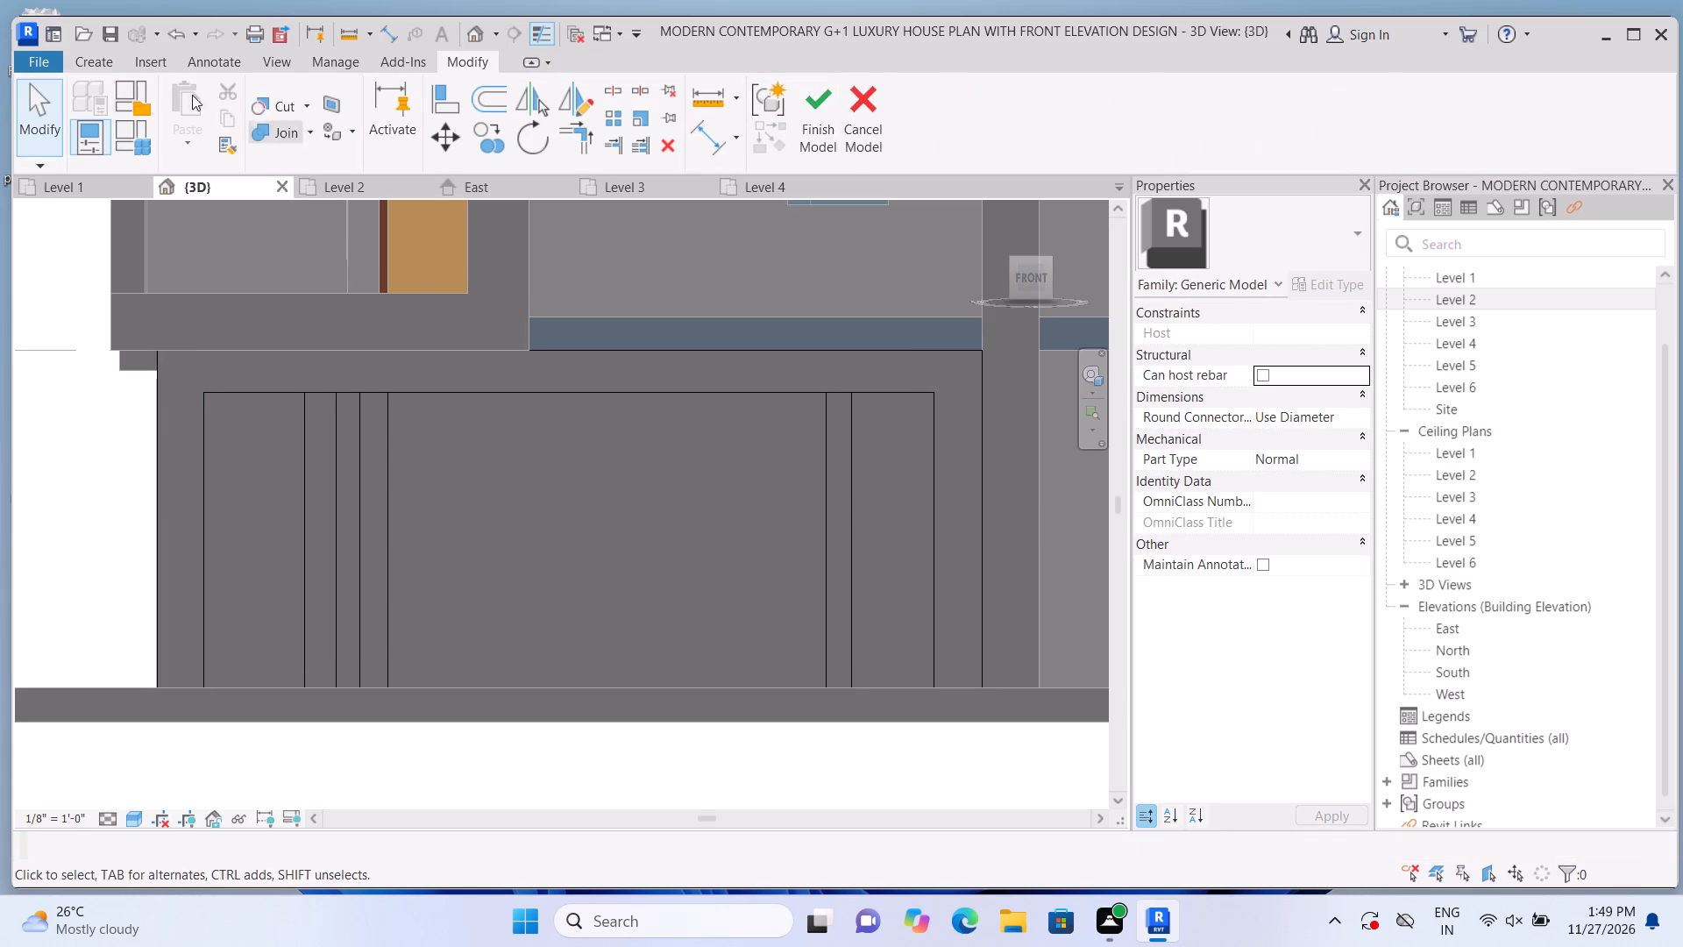
Start a rectangular extrusion sketch with the face of the infill panel, right of the third strip, as its work plane.
left_click(110, 68)
left_click(195, 105)
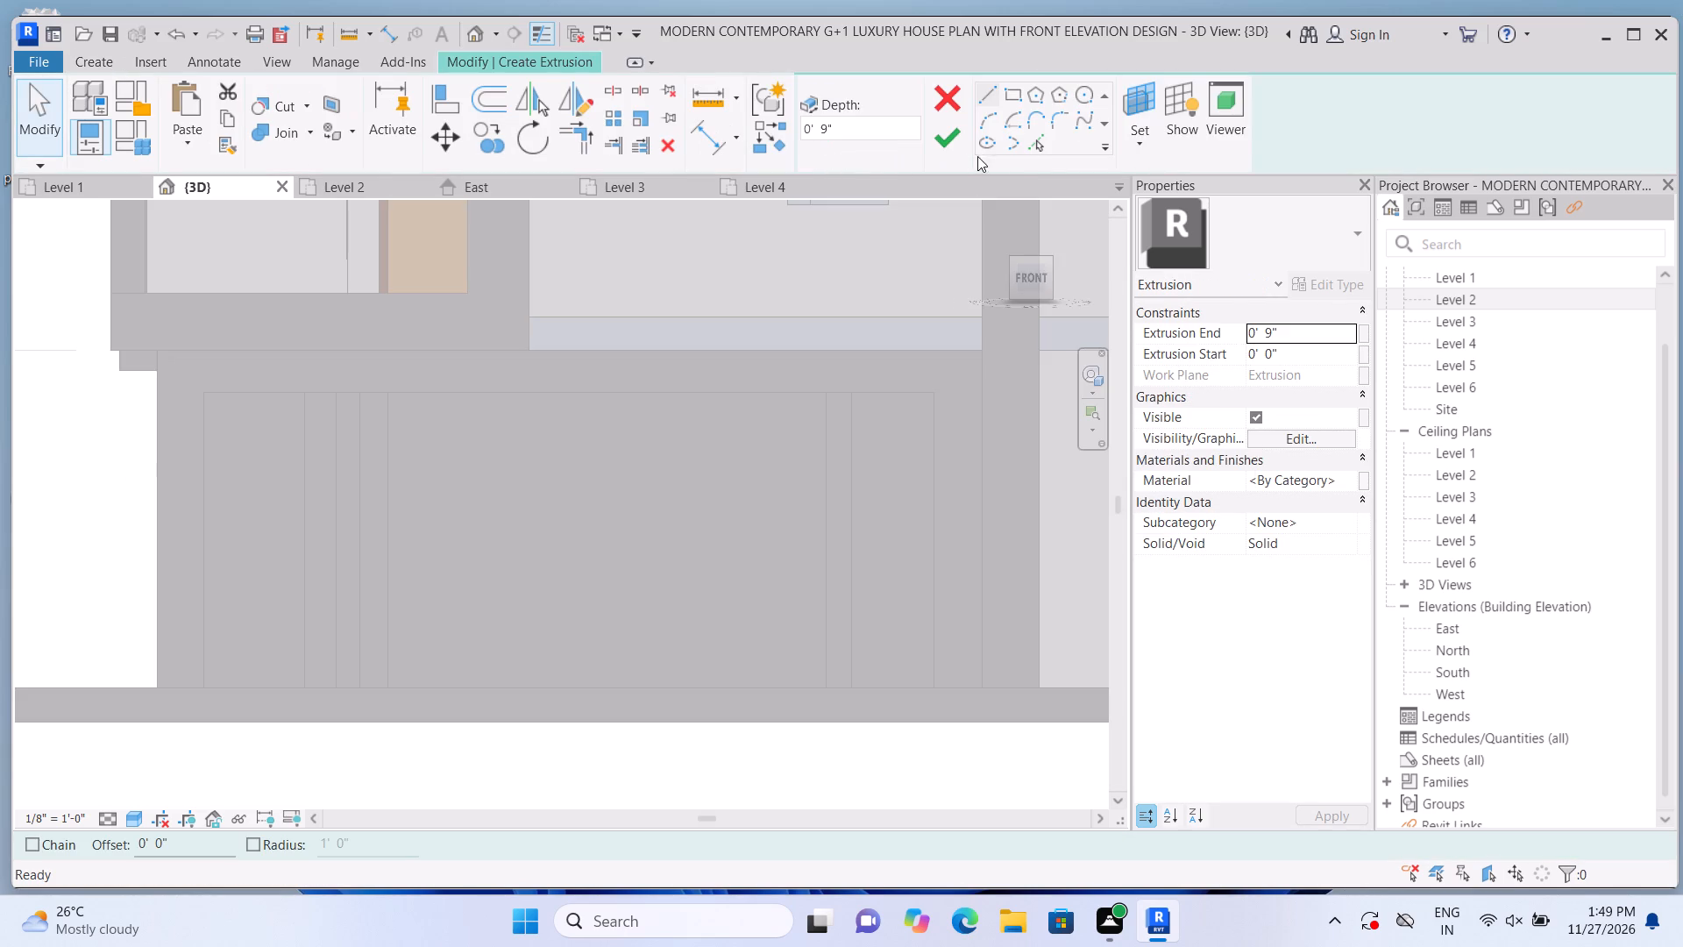
left_click(1138, 156)
left_click(1154, 227)
double_click(888, 513)
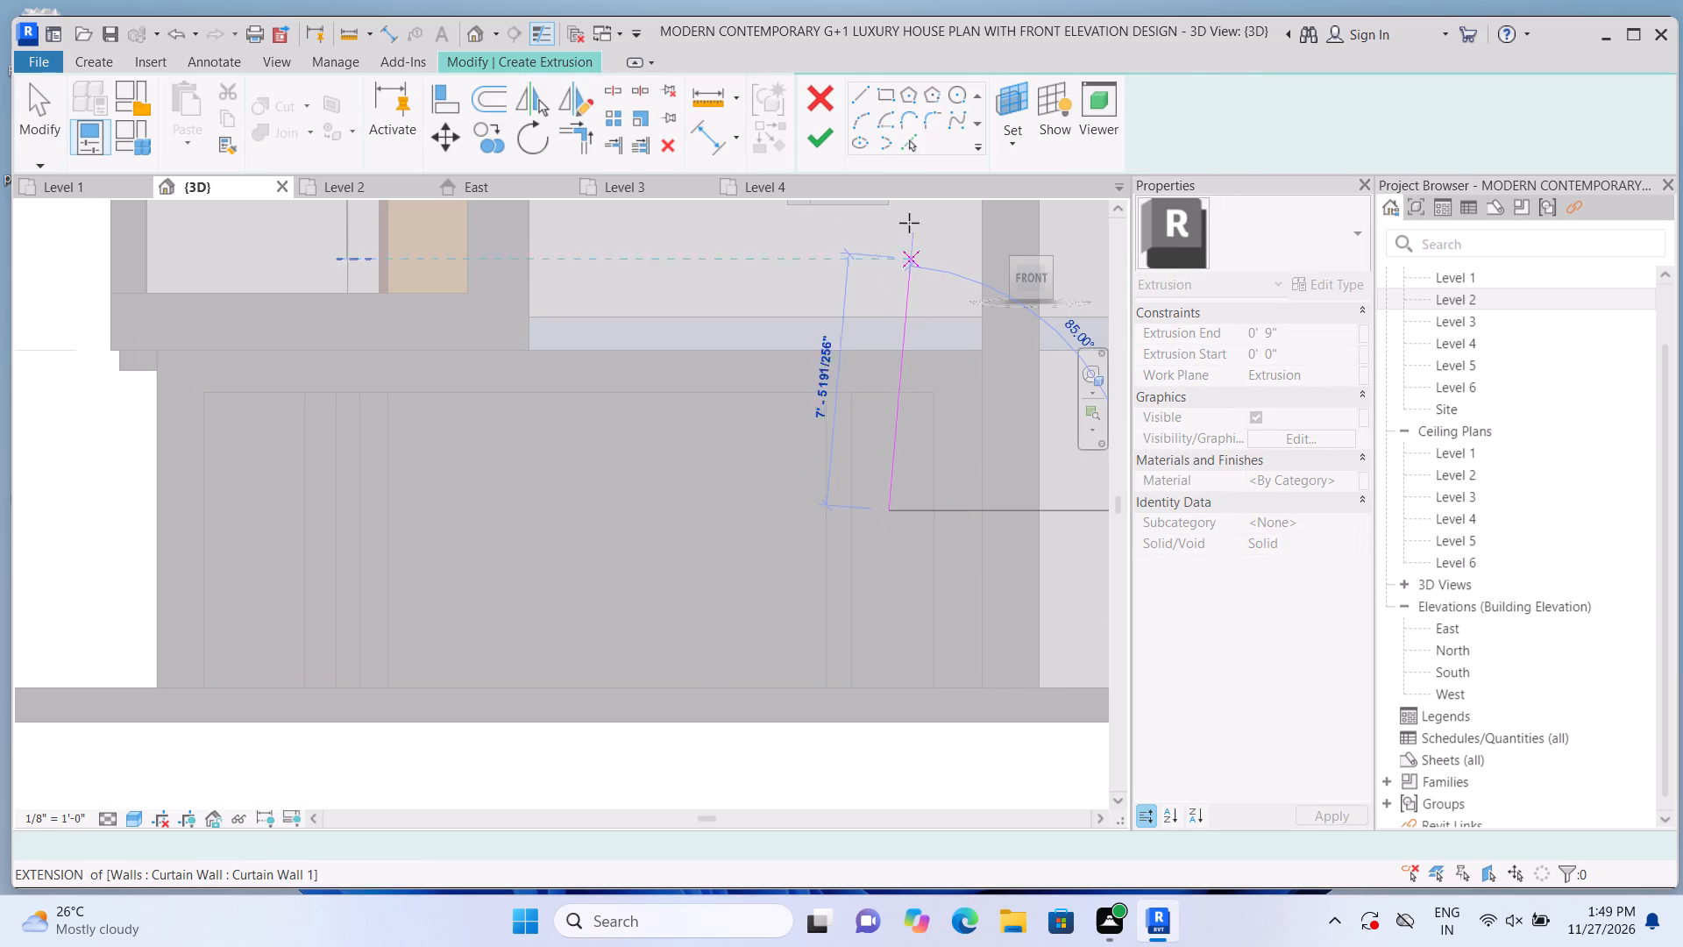
left_click(1013, 88)
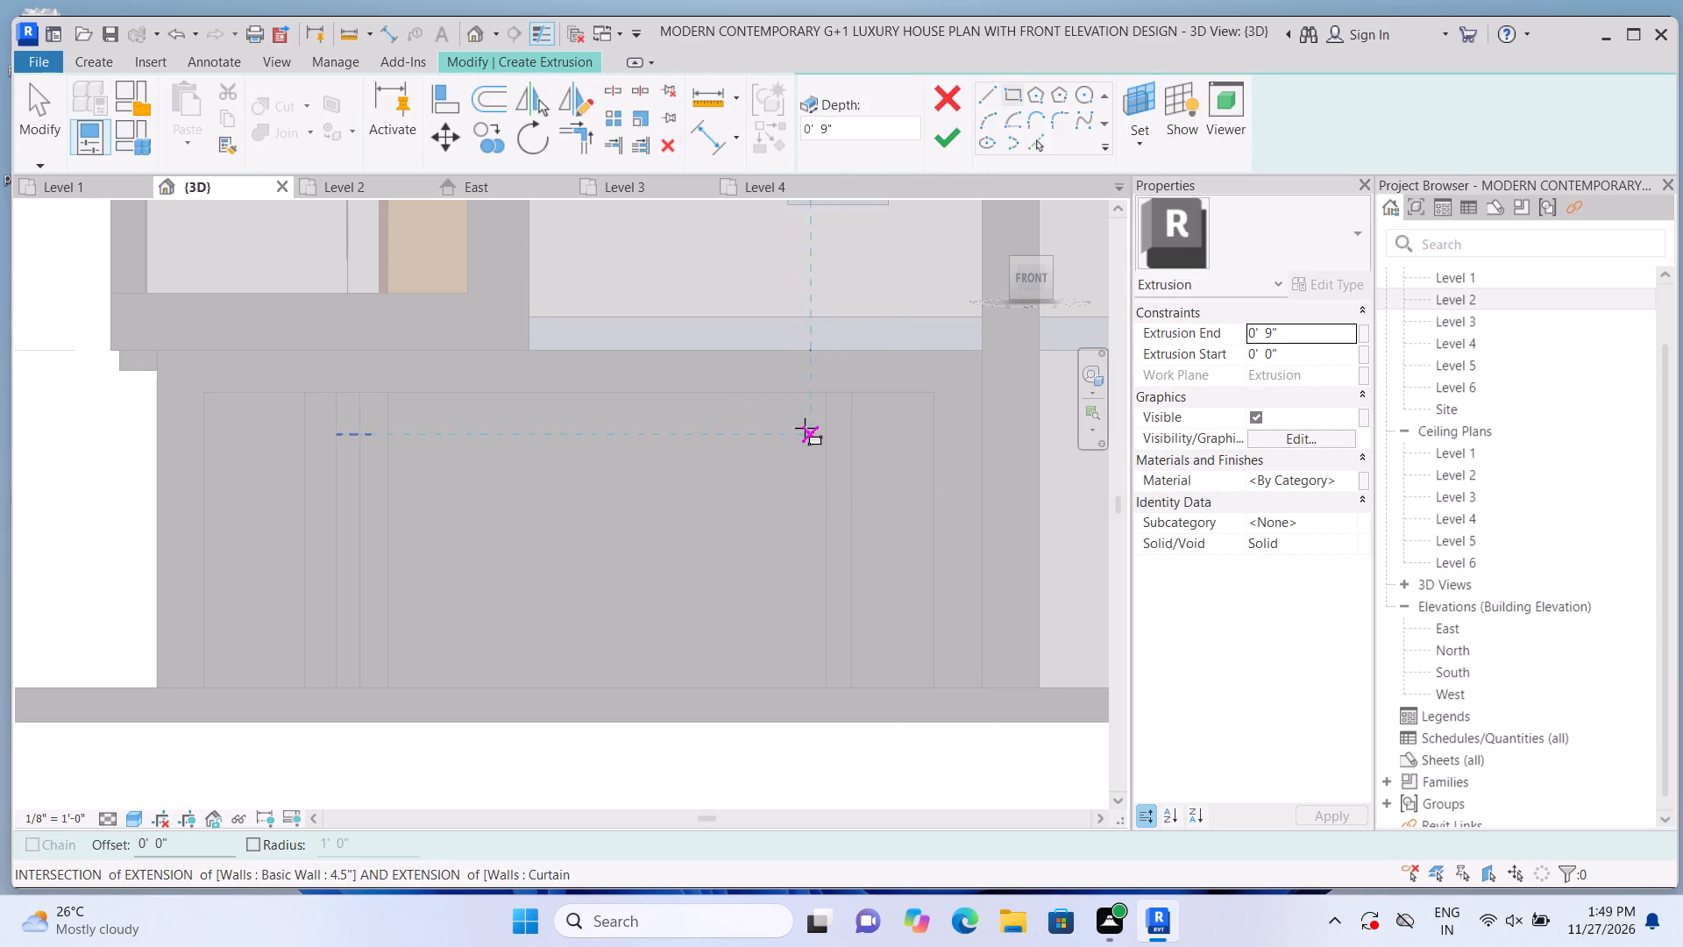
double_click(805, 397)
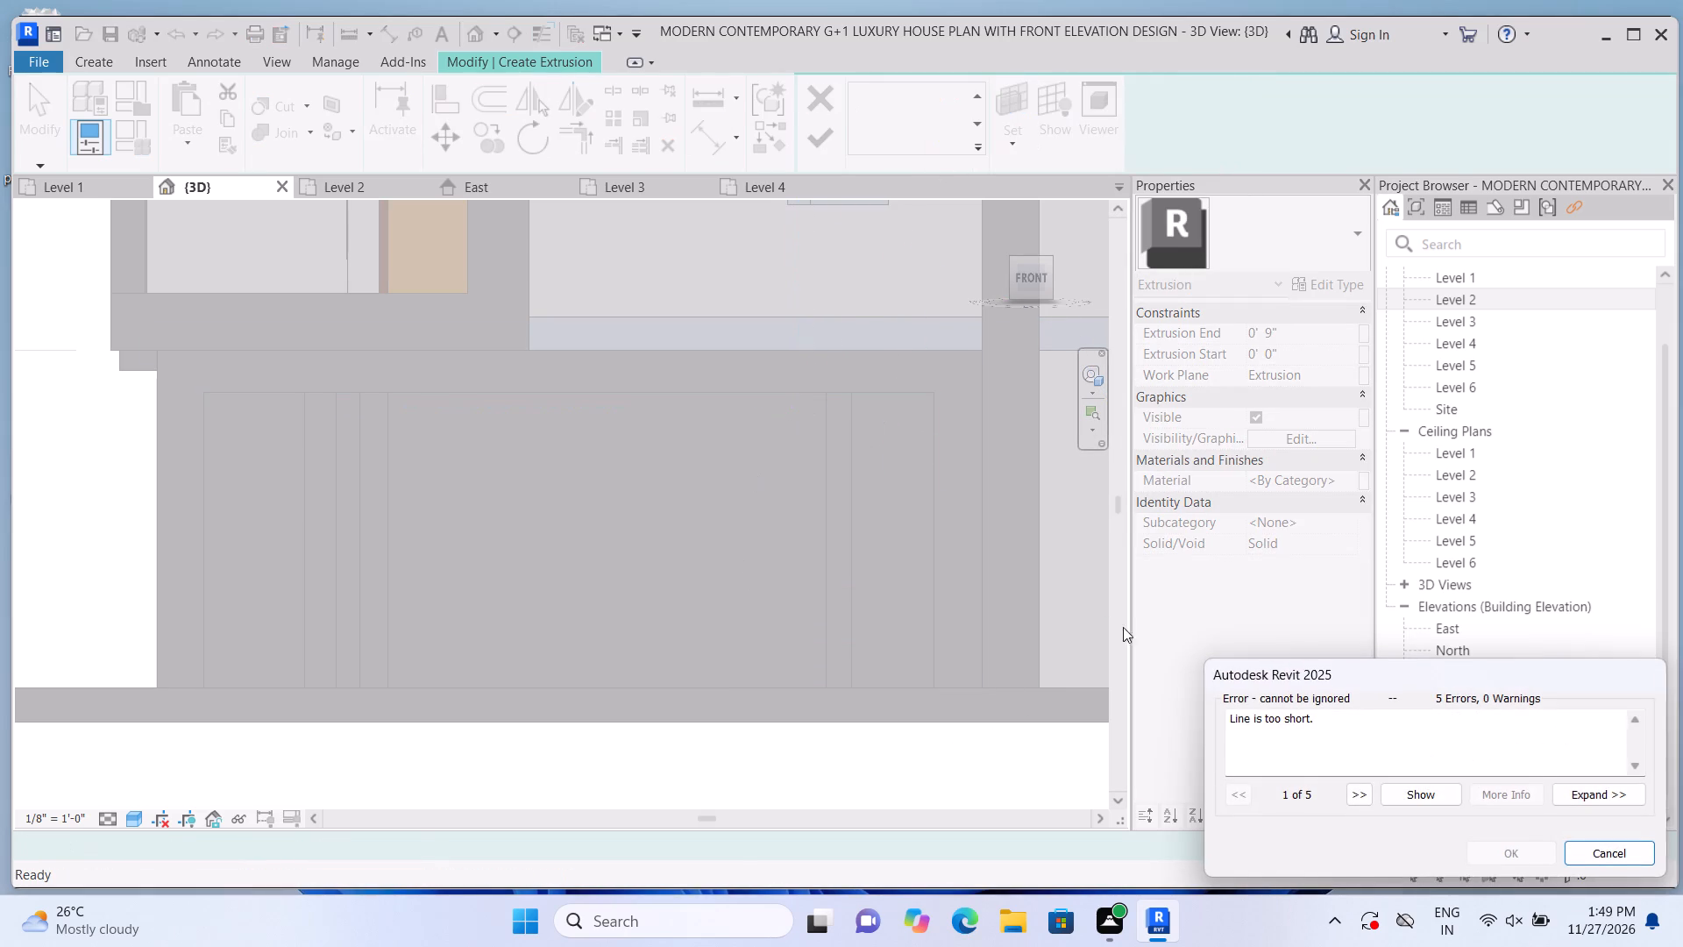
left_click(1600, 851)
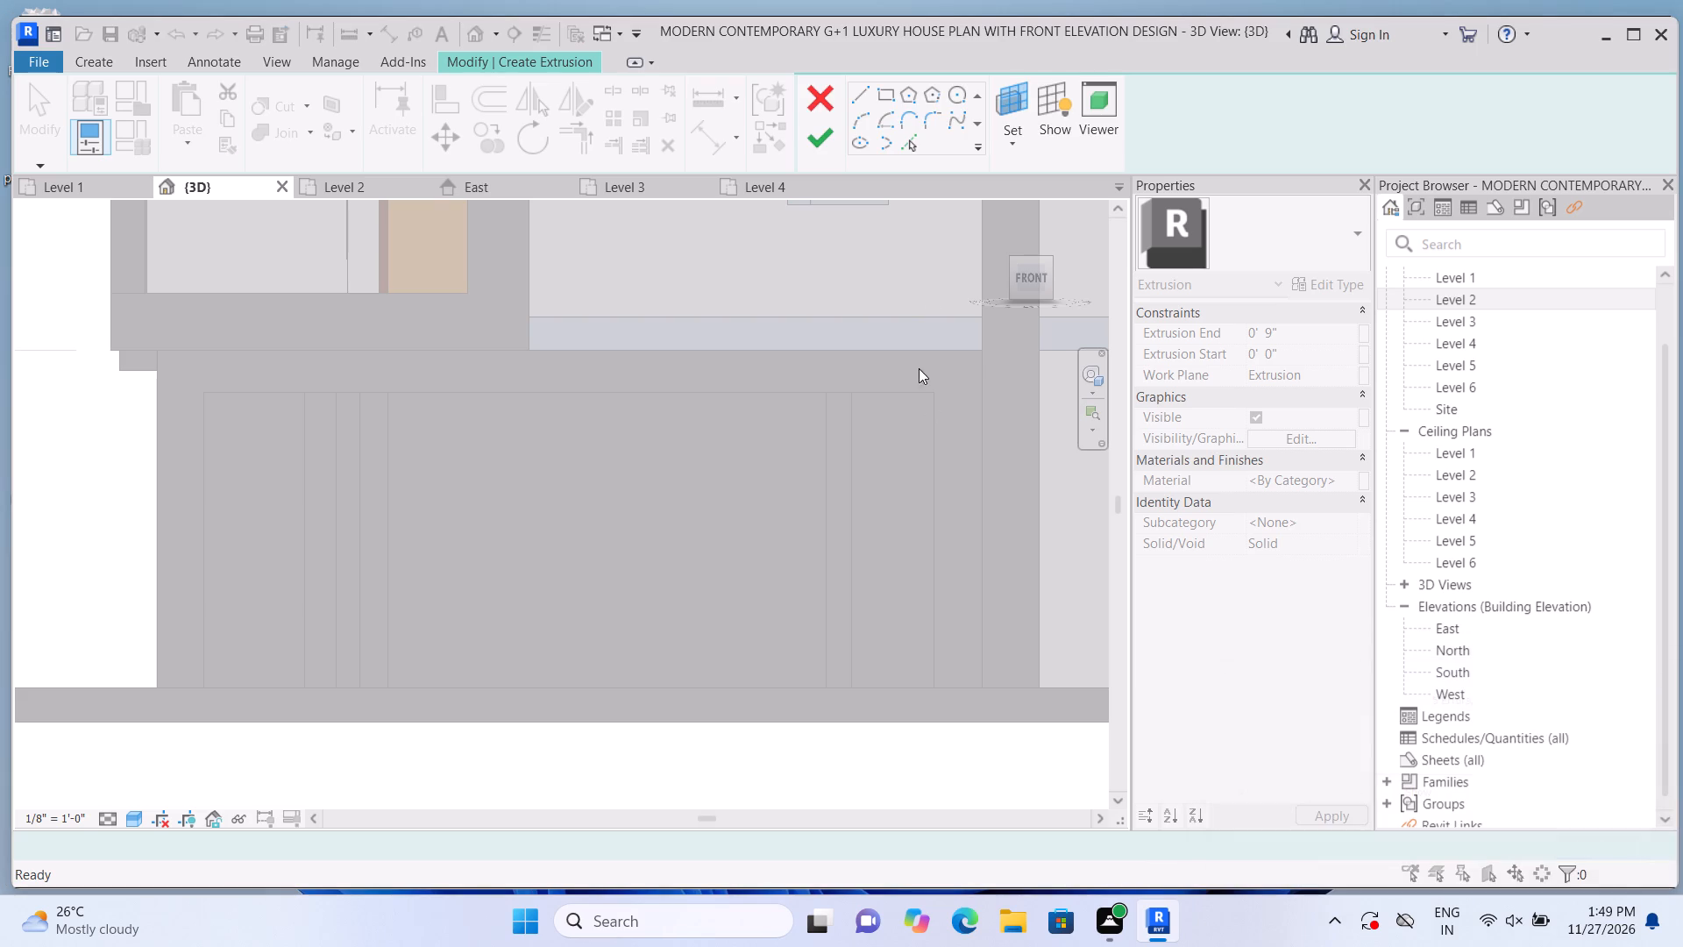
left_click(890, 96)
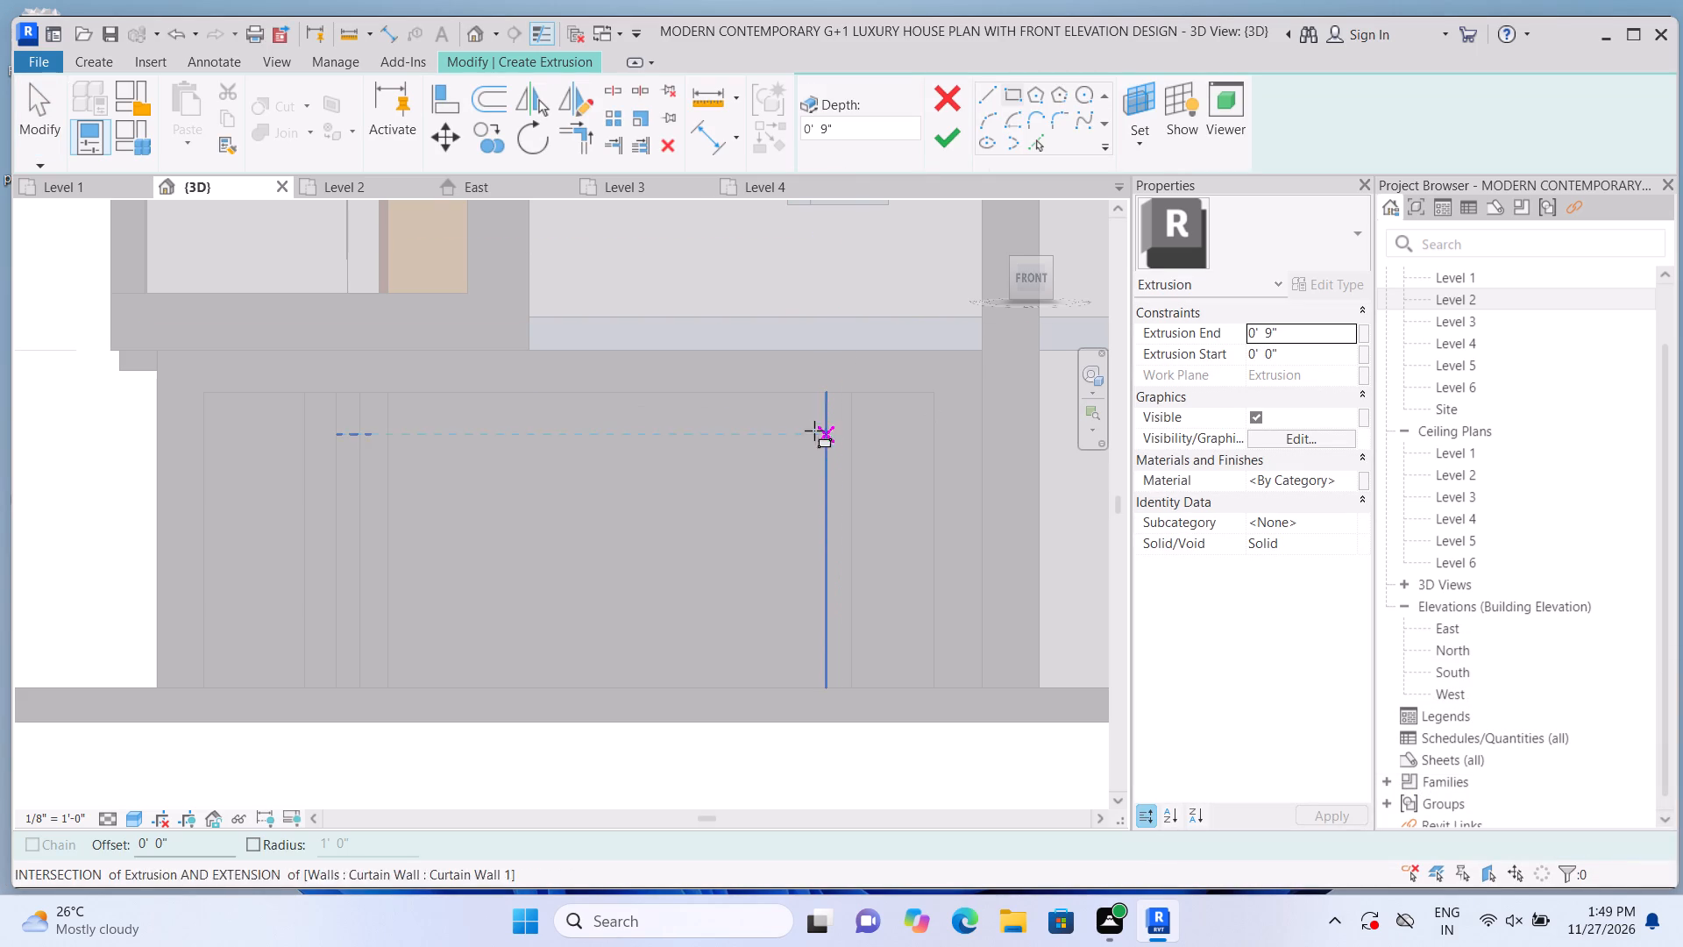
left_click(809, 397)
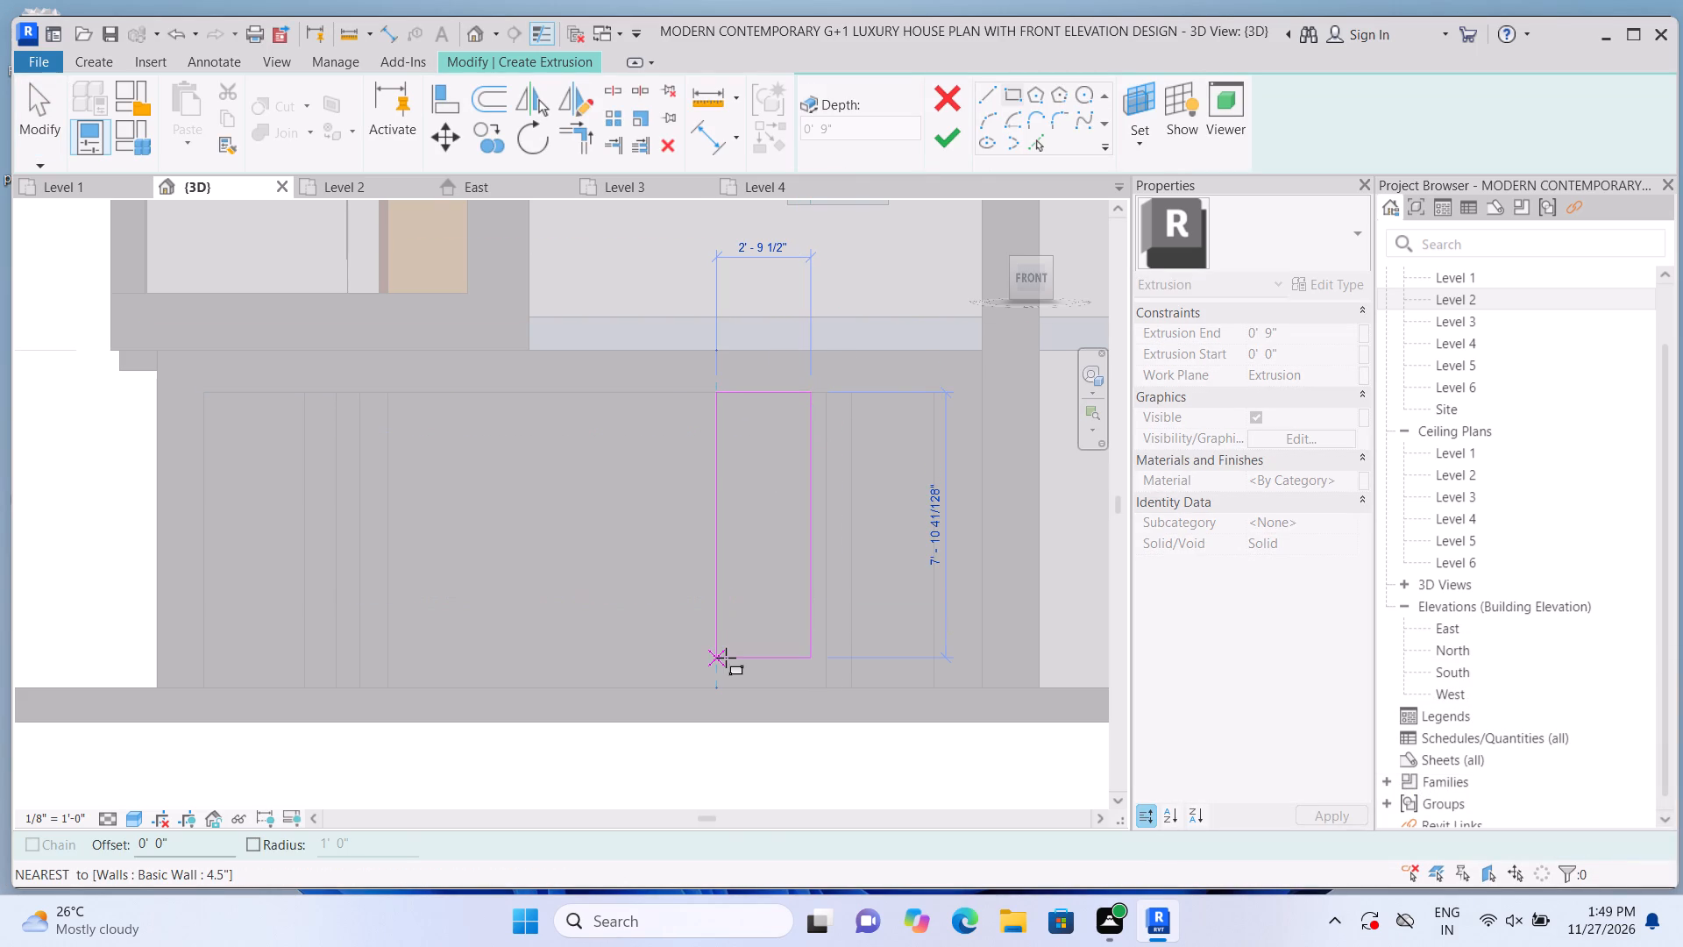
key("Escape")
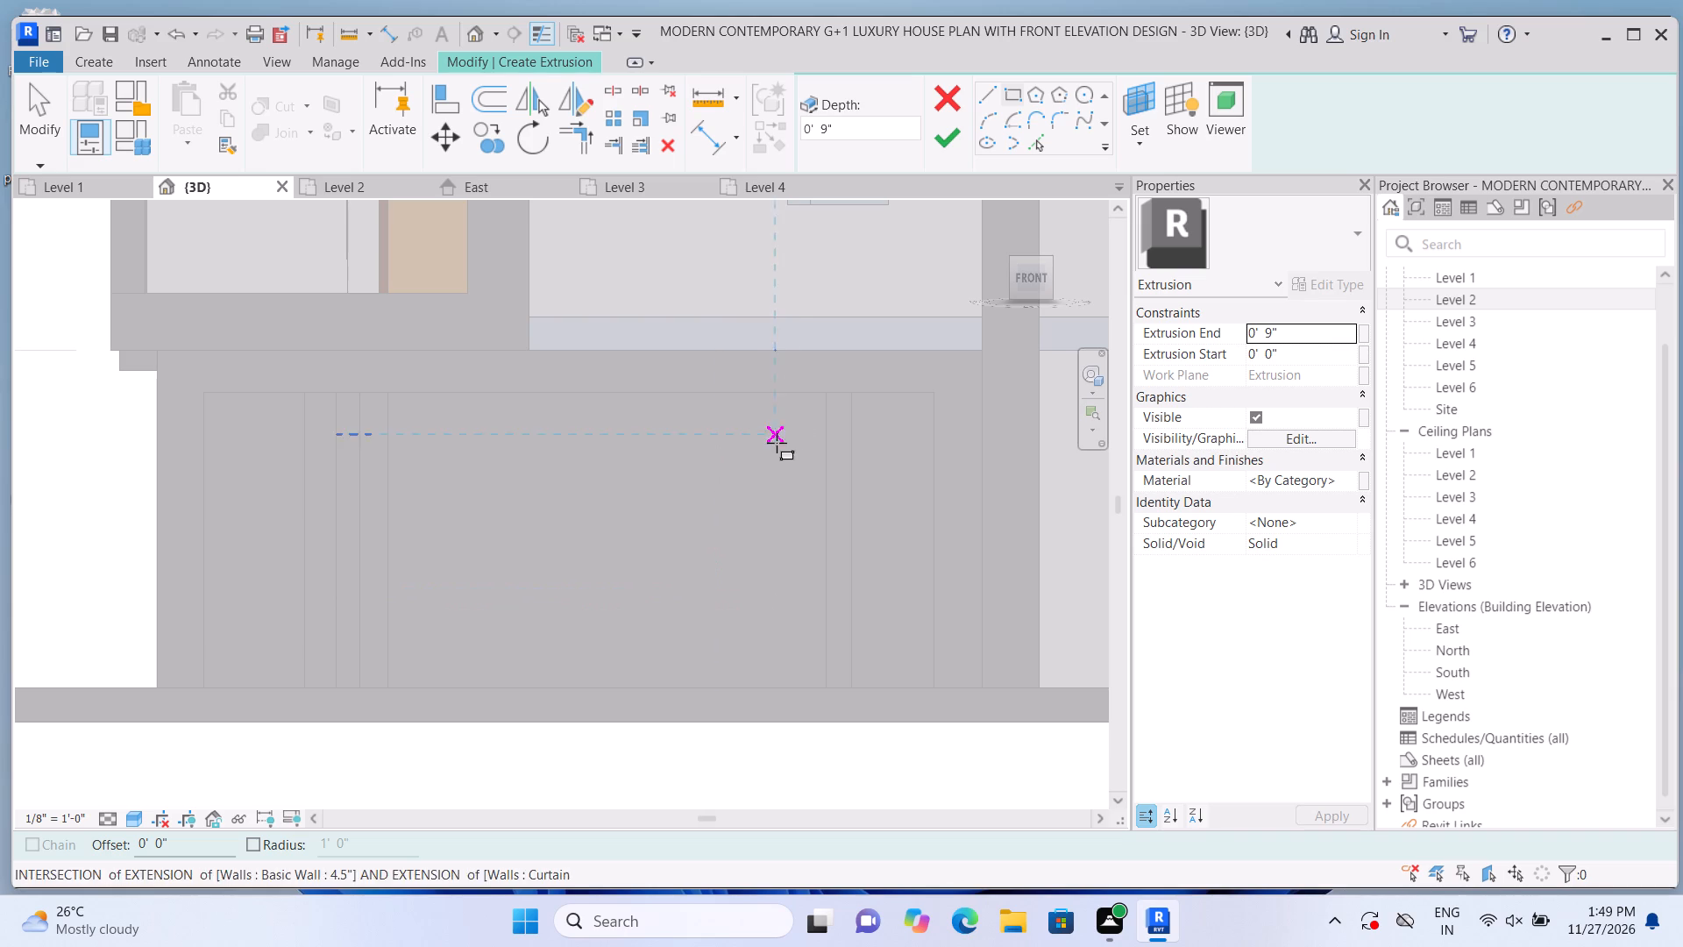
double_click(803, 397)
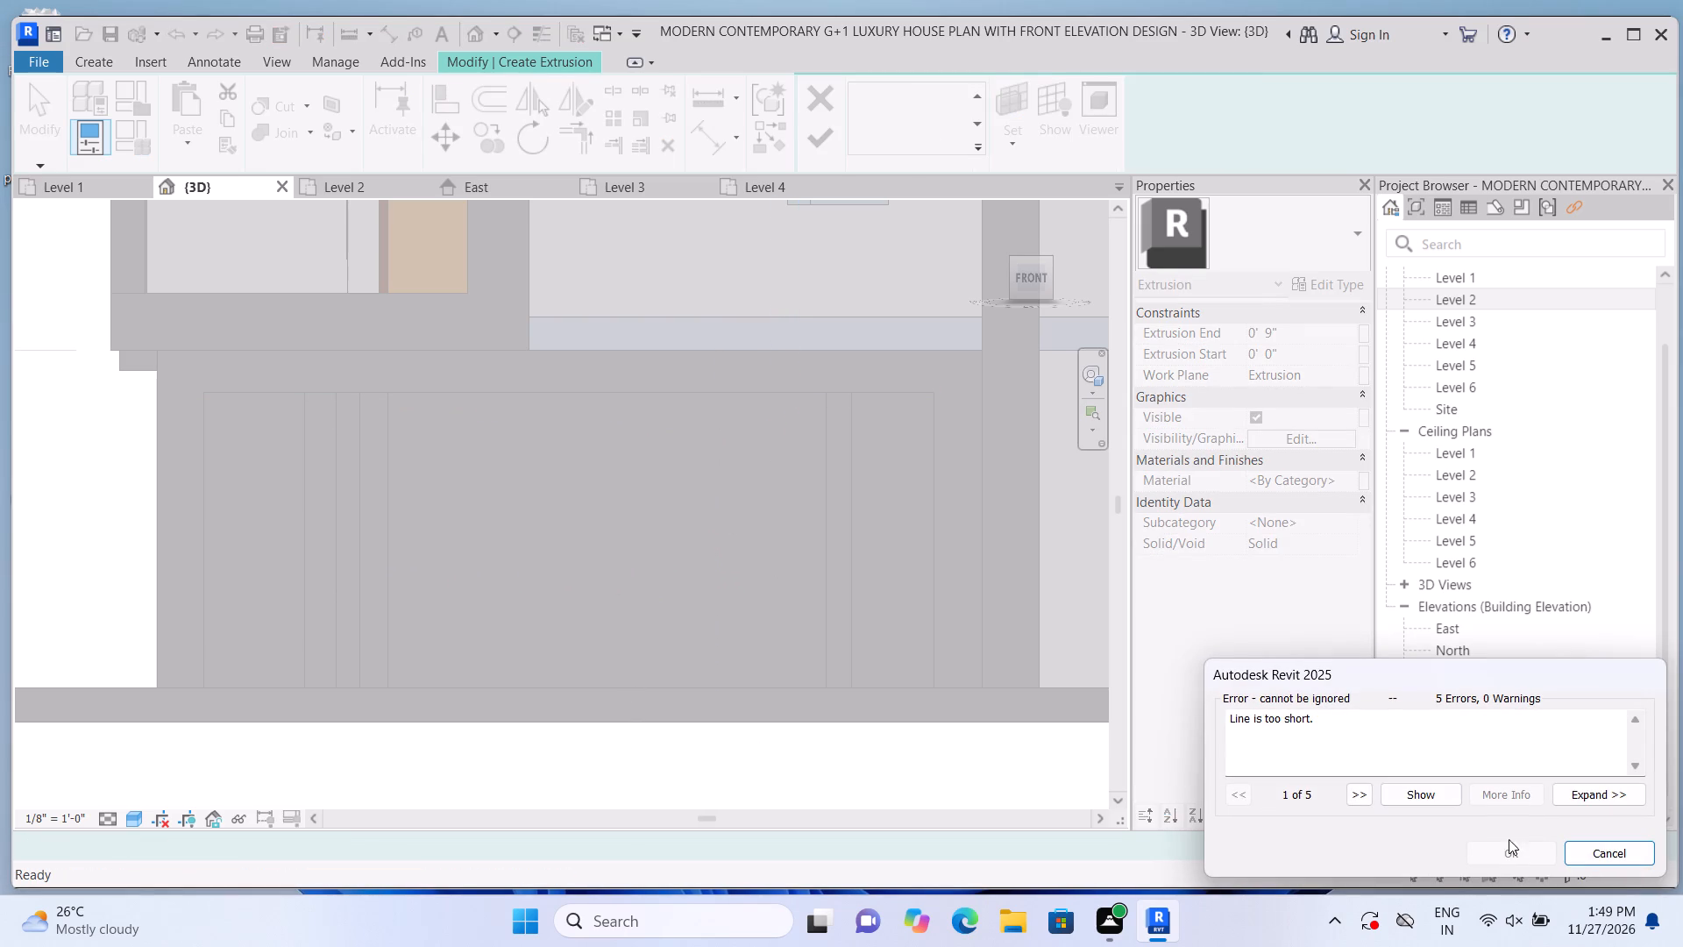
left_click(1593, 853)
Extrude a fourth full-height strip about 1' 0 5/8" wide and 9" deep, a small gap left of the third strip.
left_click(892, 86)
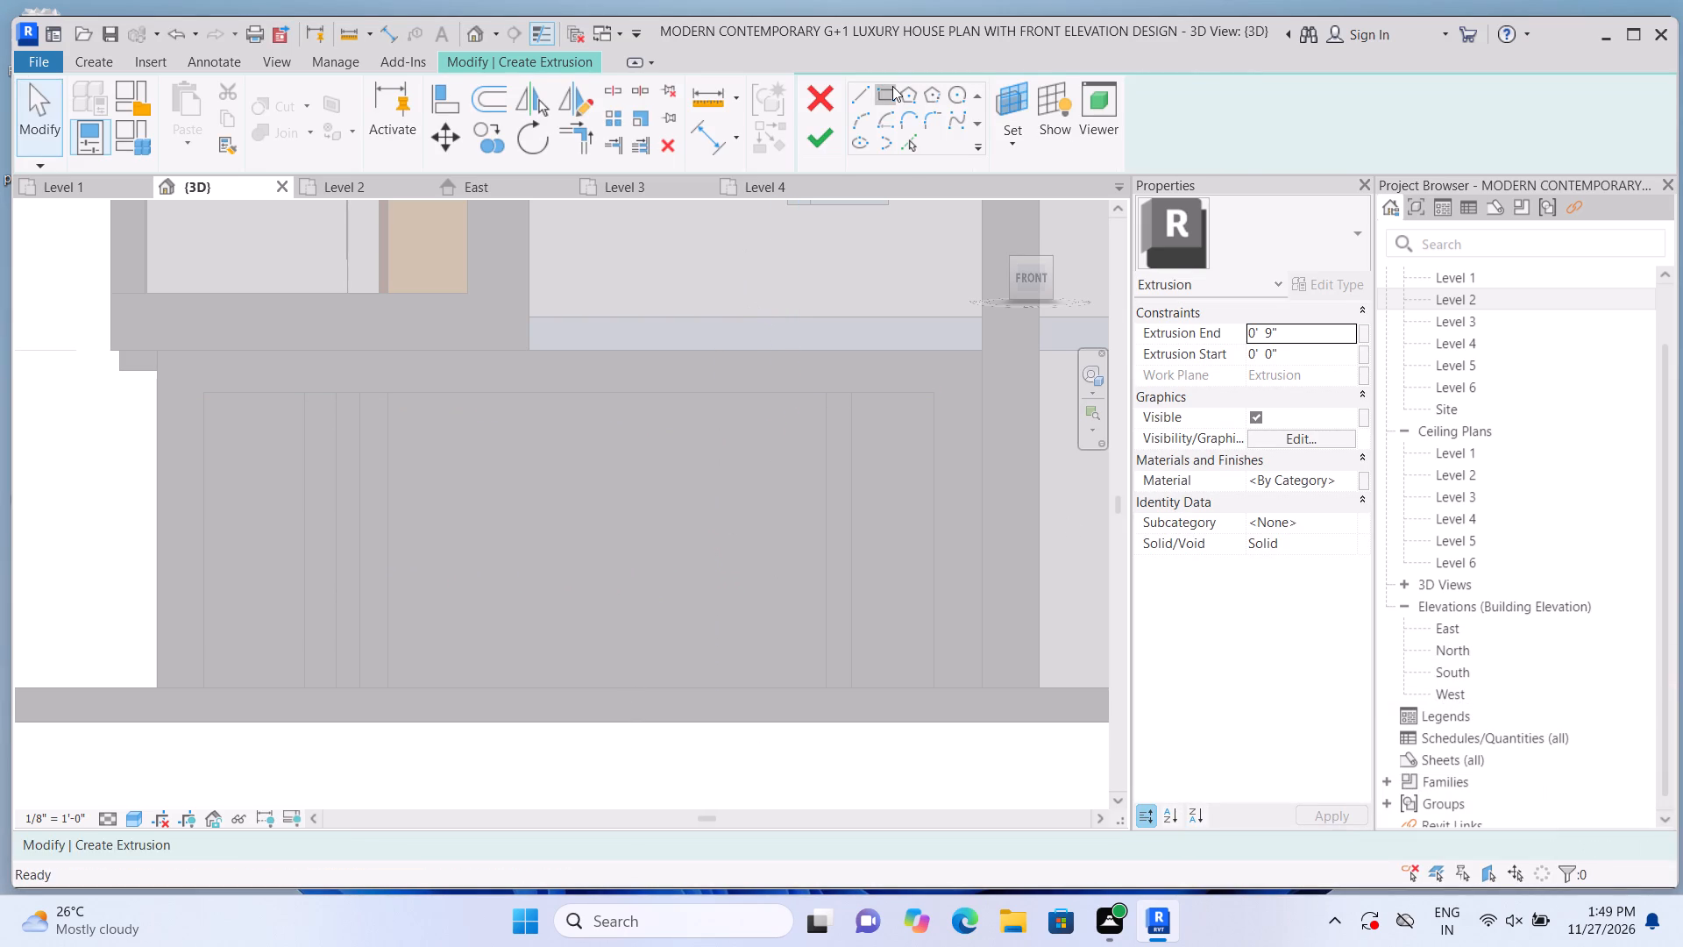
left_click(799, 397)
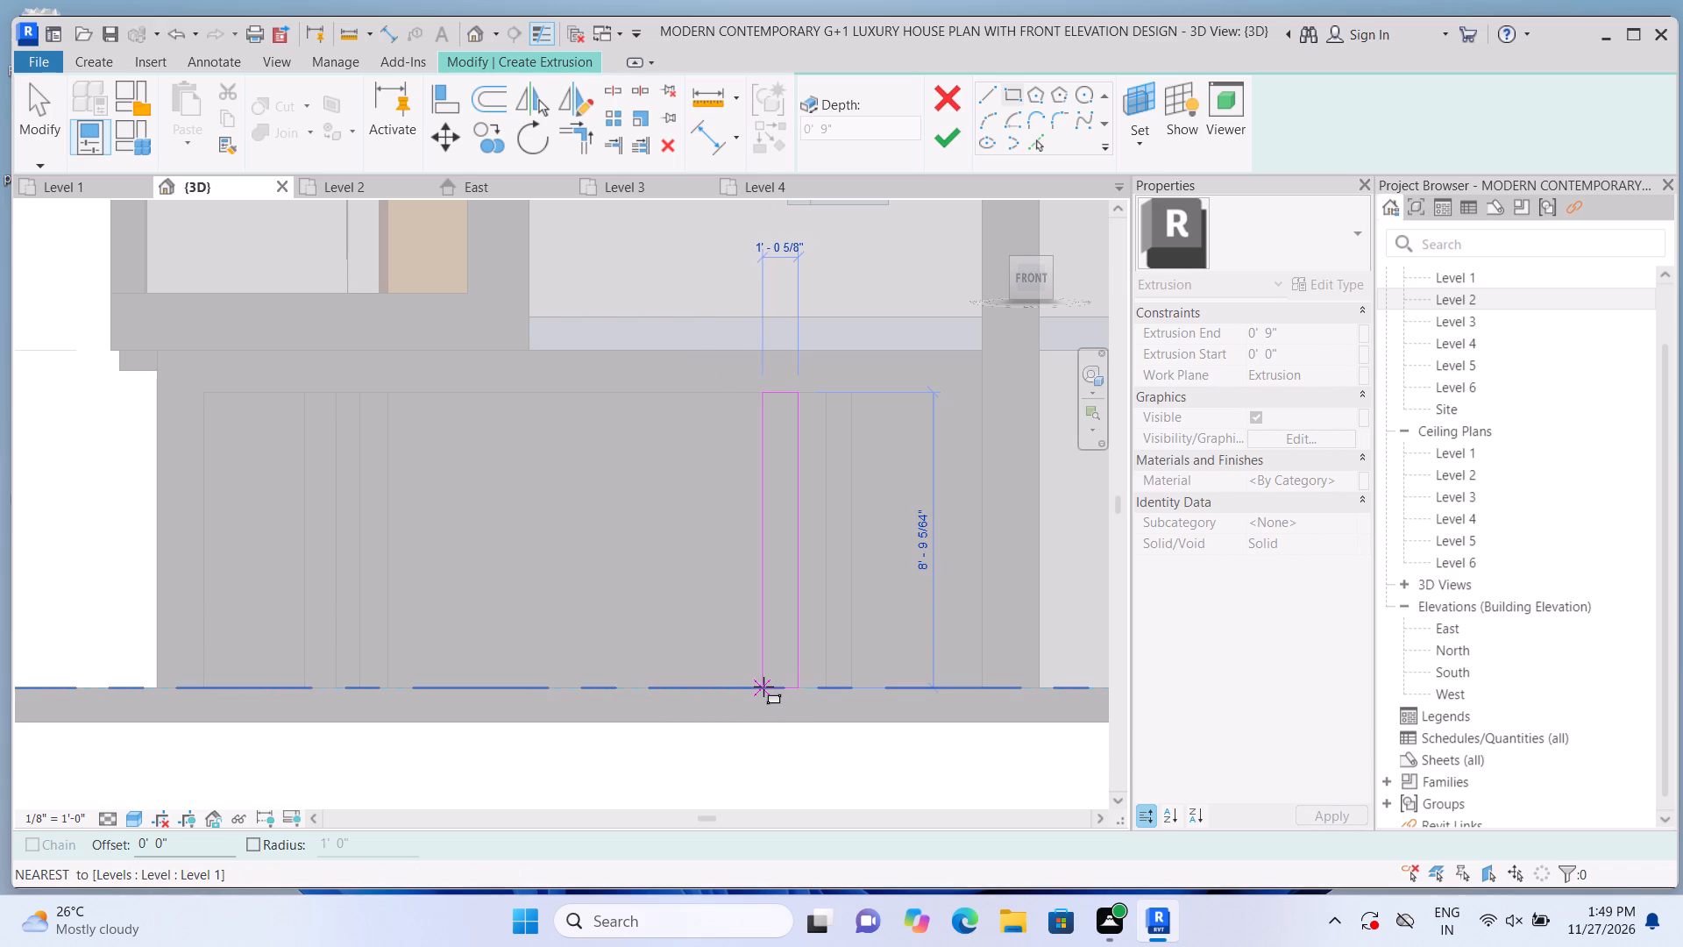
double_click(763, 687)
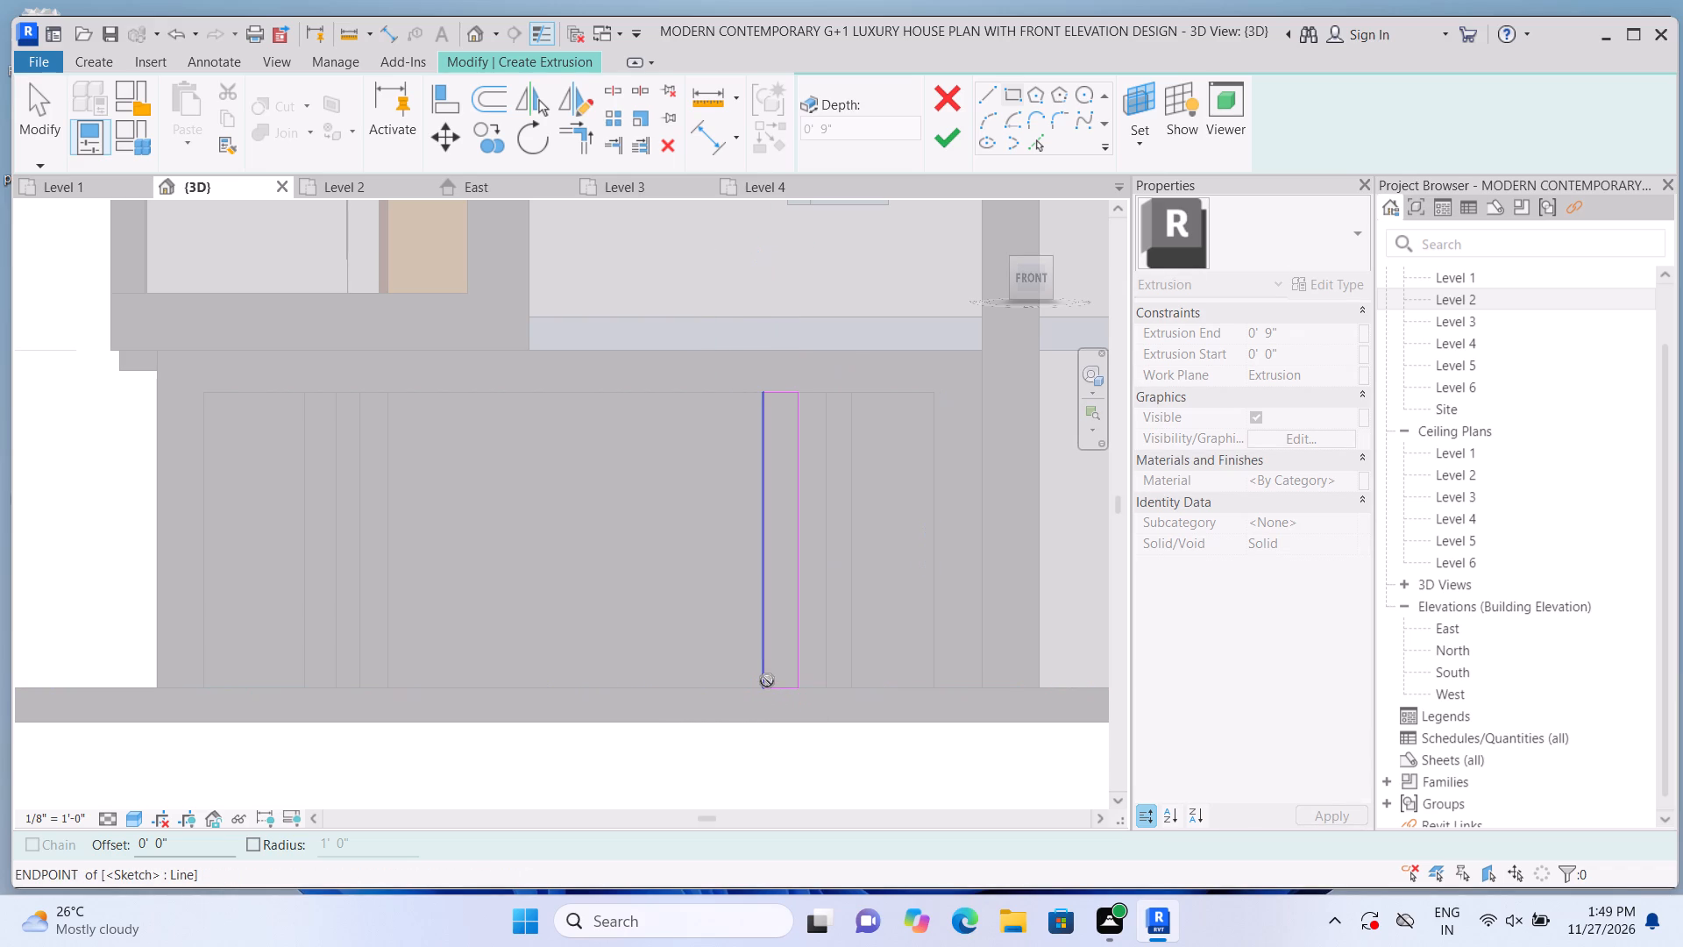
left_click(956, 146)
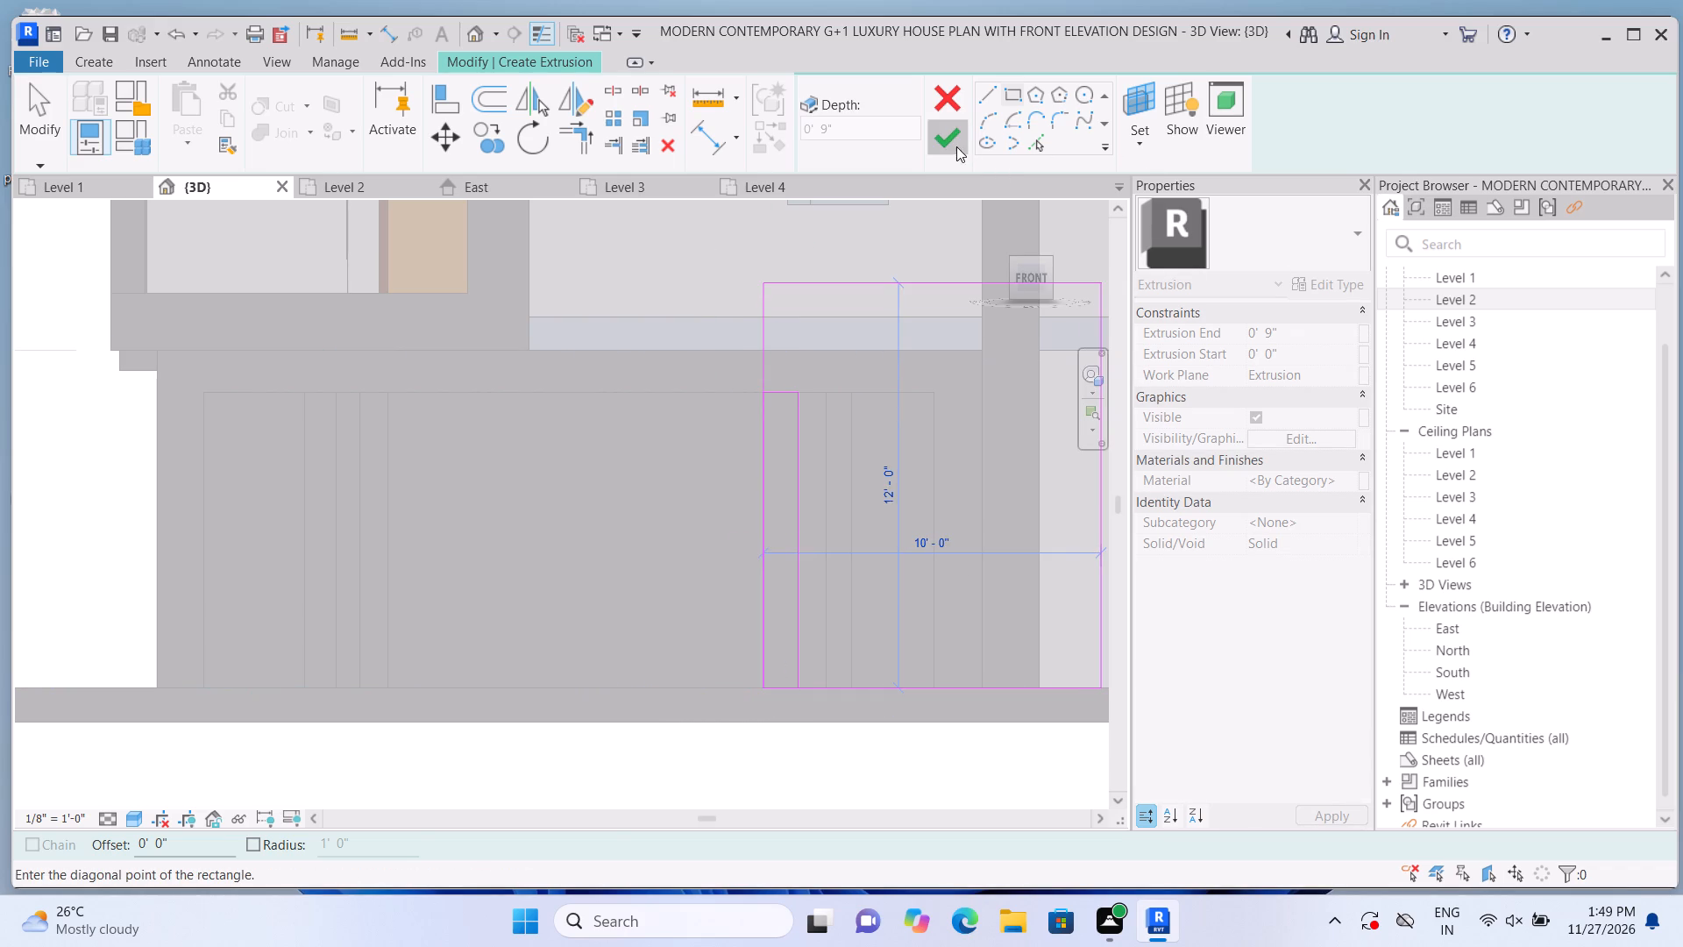
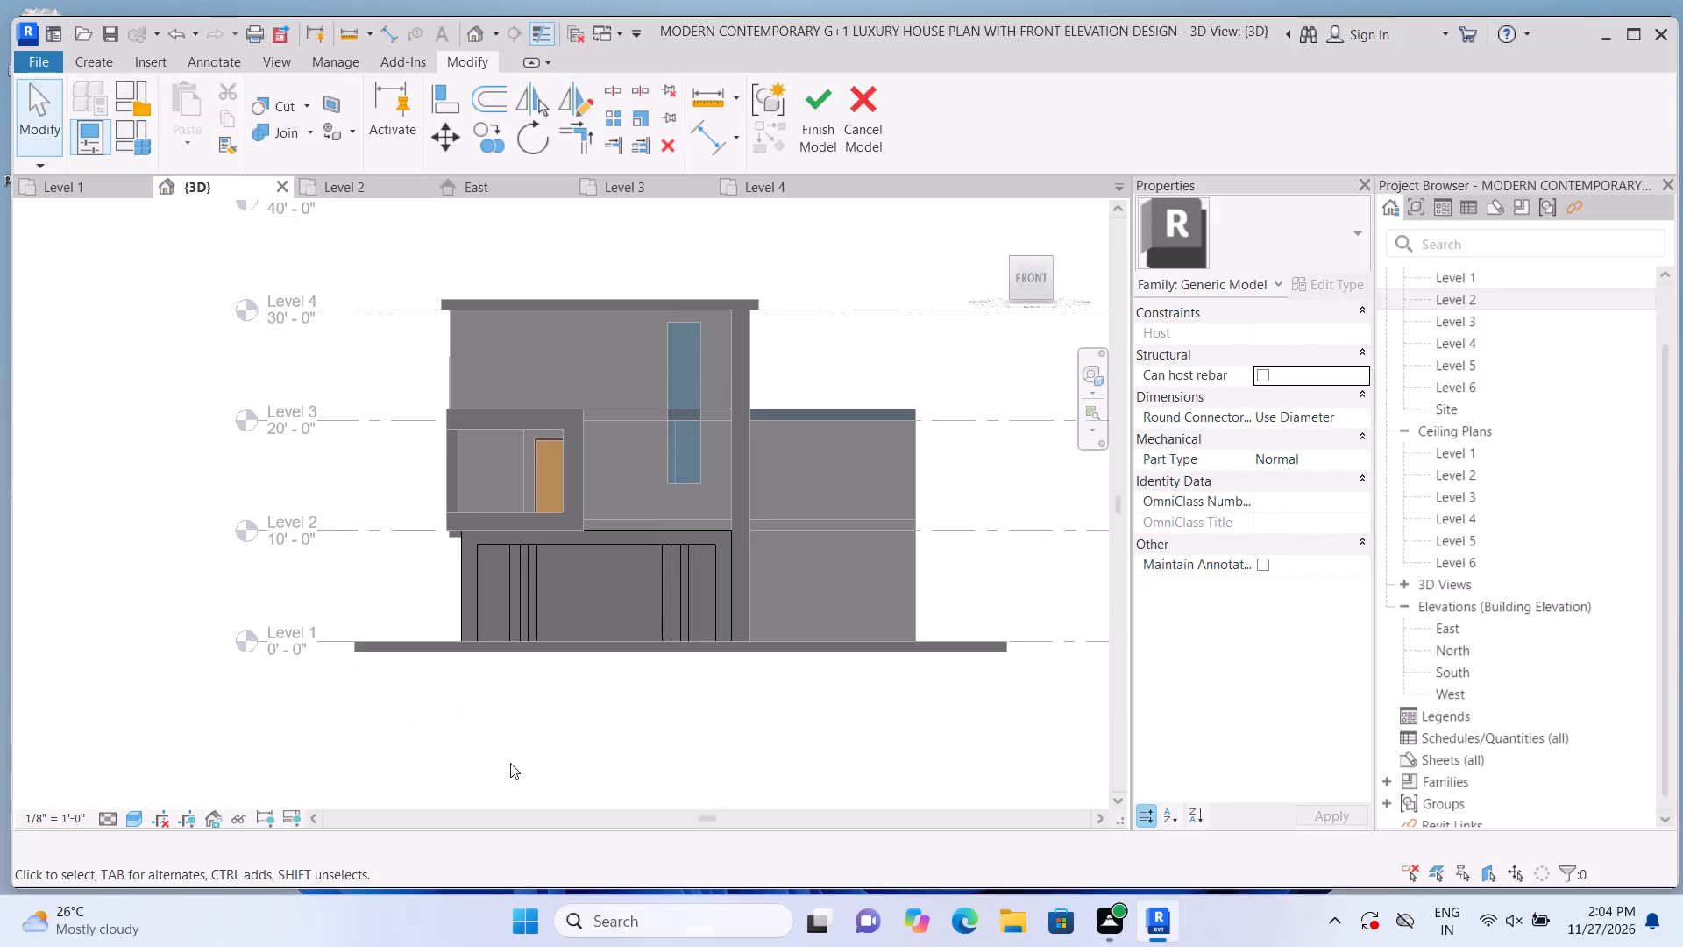
Examine the vertical strips on the ground-floor infill panel from an oblique angle, returning to the front view.
middle_click_drag(508, 763, 440, 765, "shift")
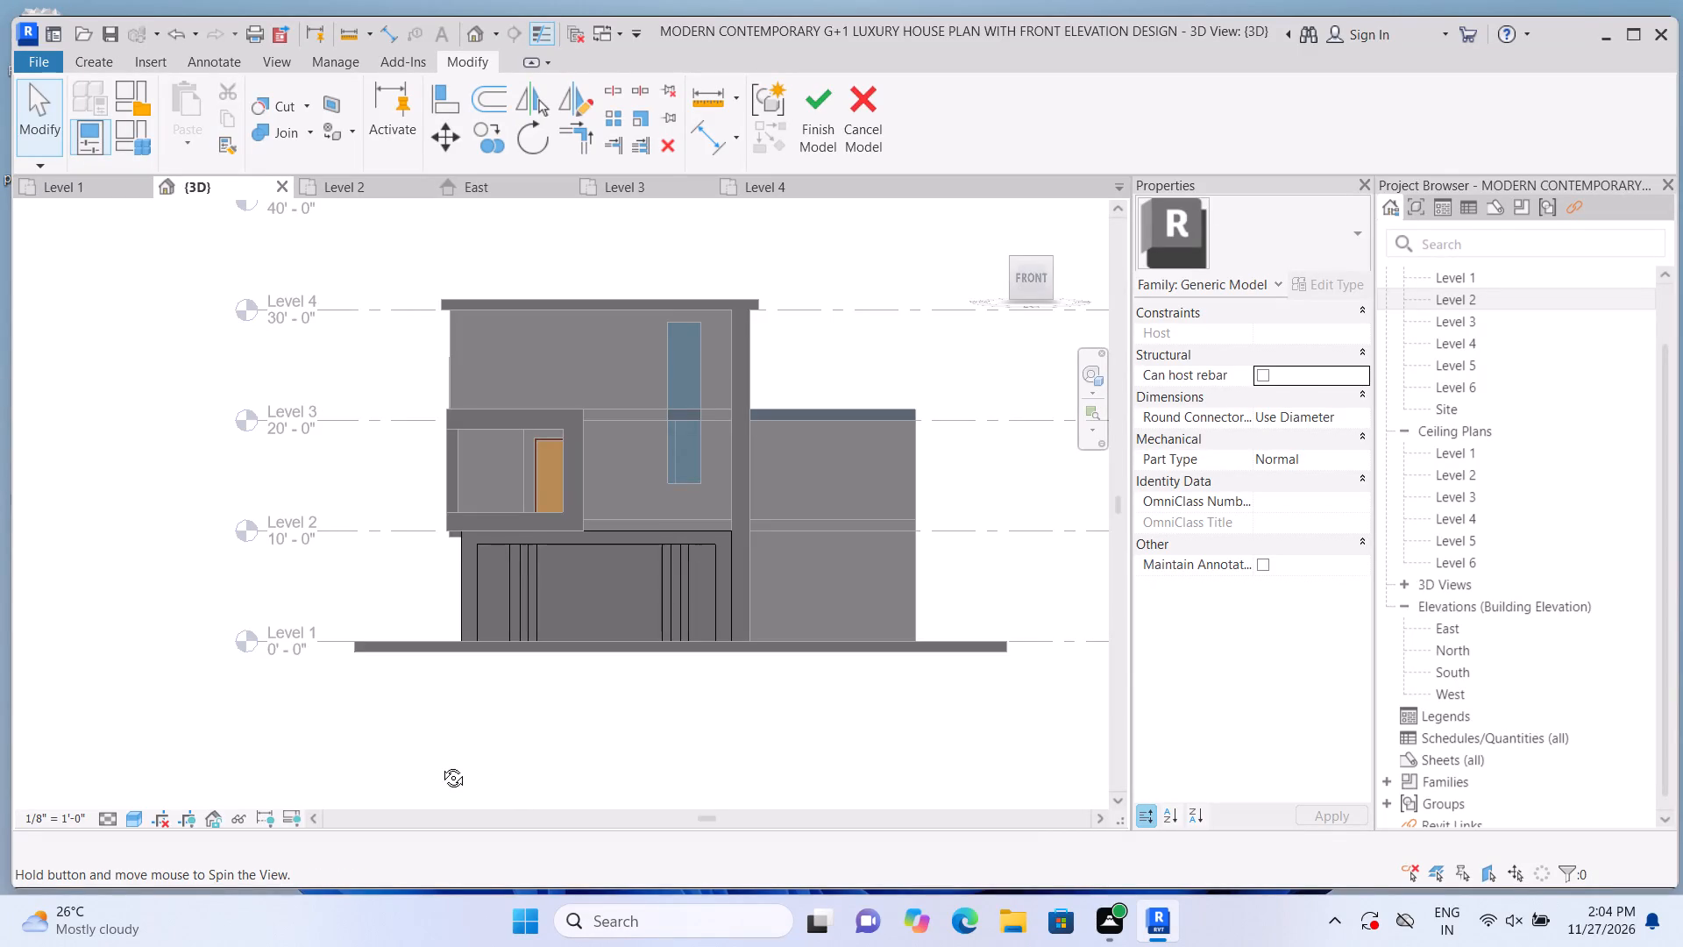
middle_click_drag(440, 765, 438, 764, "shift")
key("Escape")
middle_click_drag(621, 716, 620, 716)
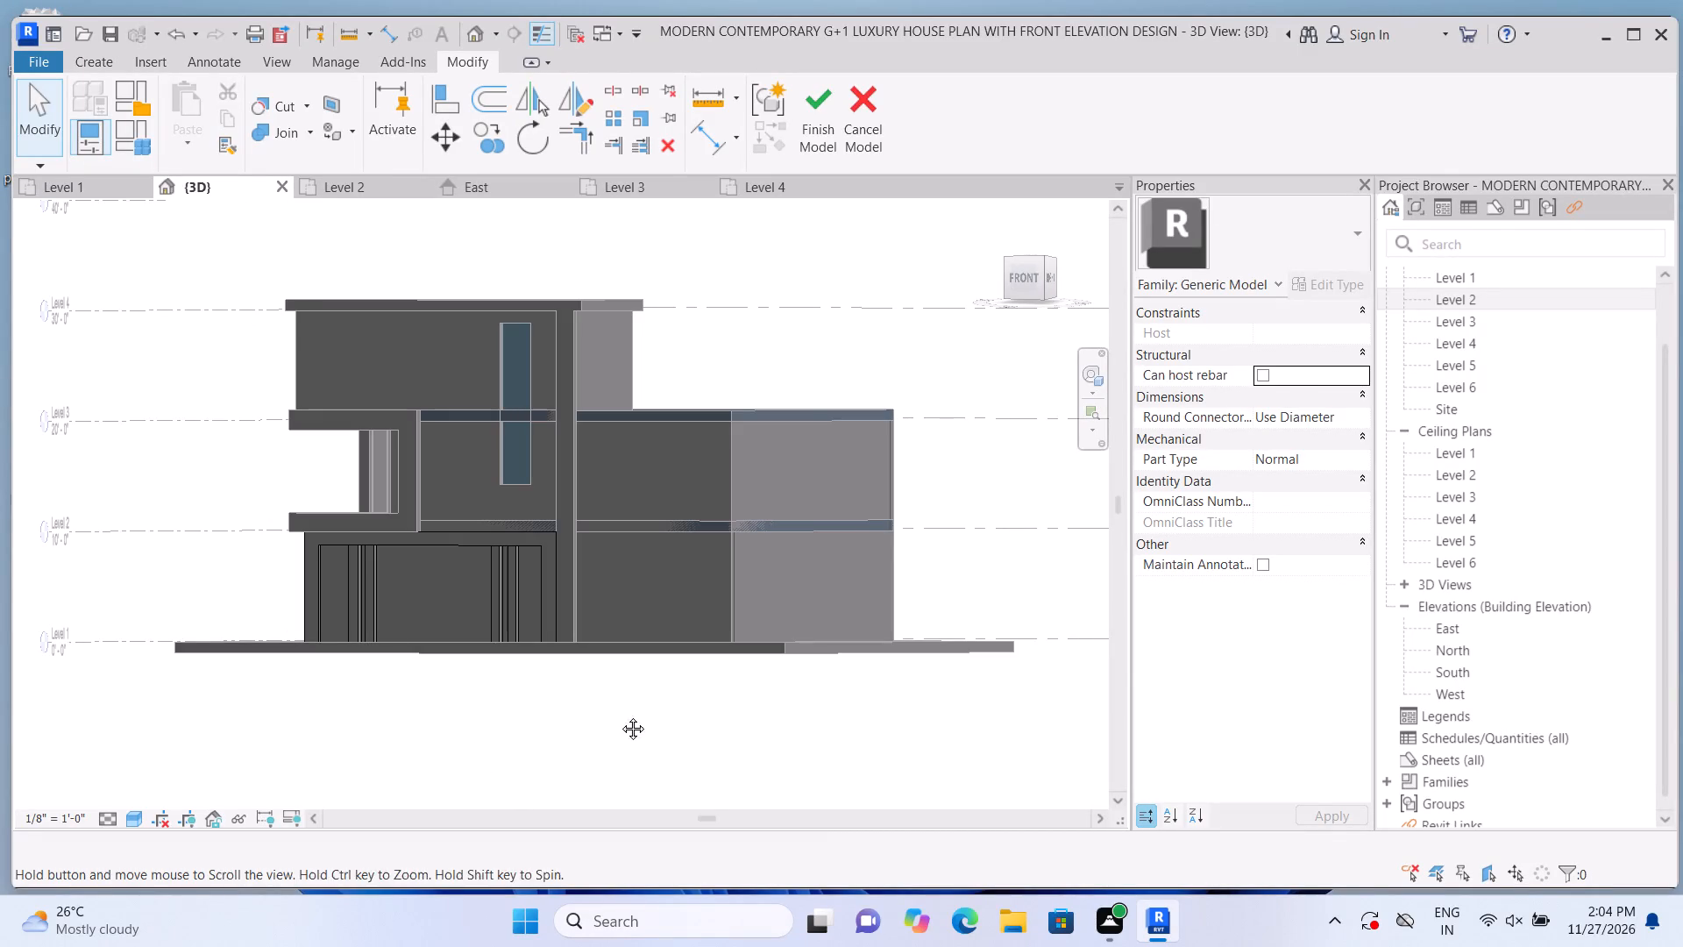
middle_click_drag(620, 716, 557, 732)
scroll(323, 745, "up", 1)
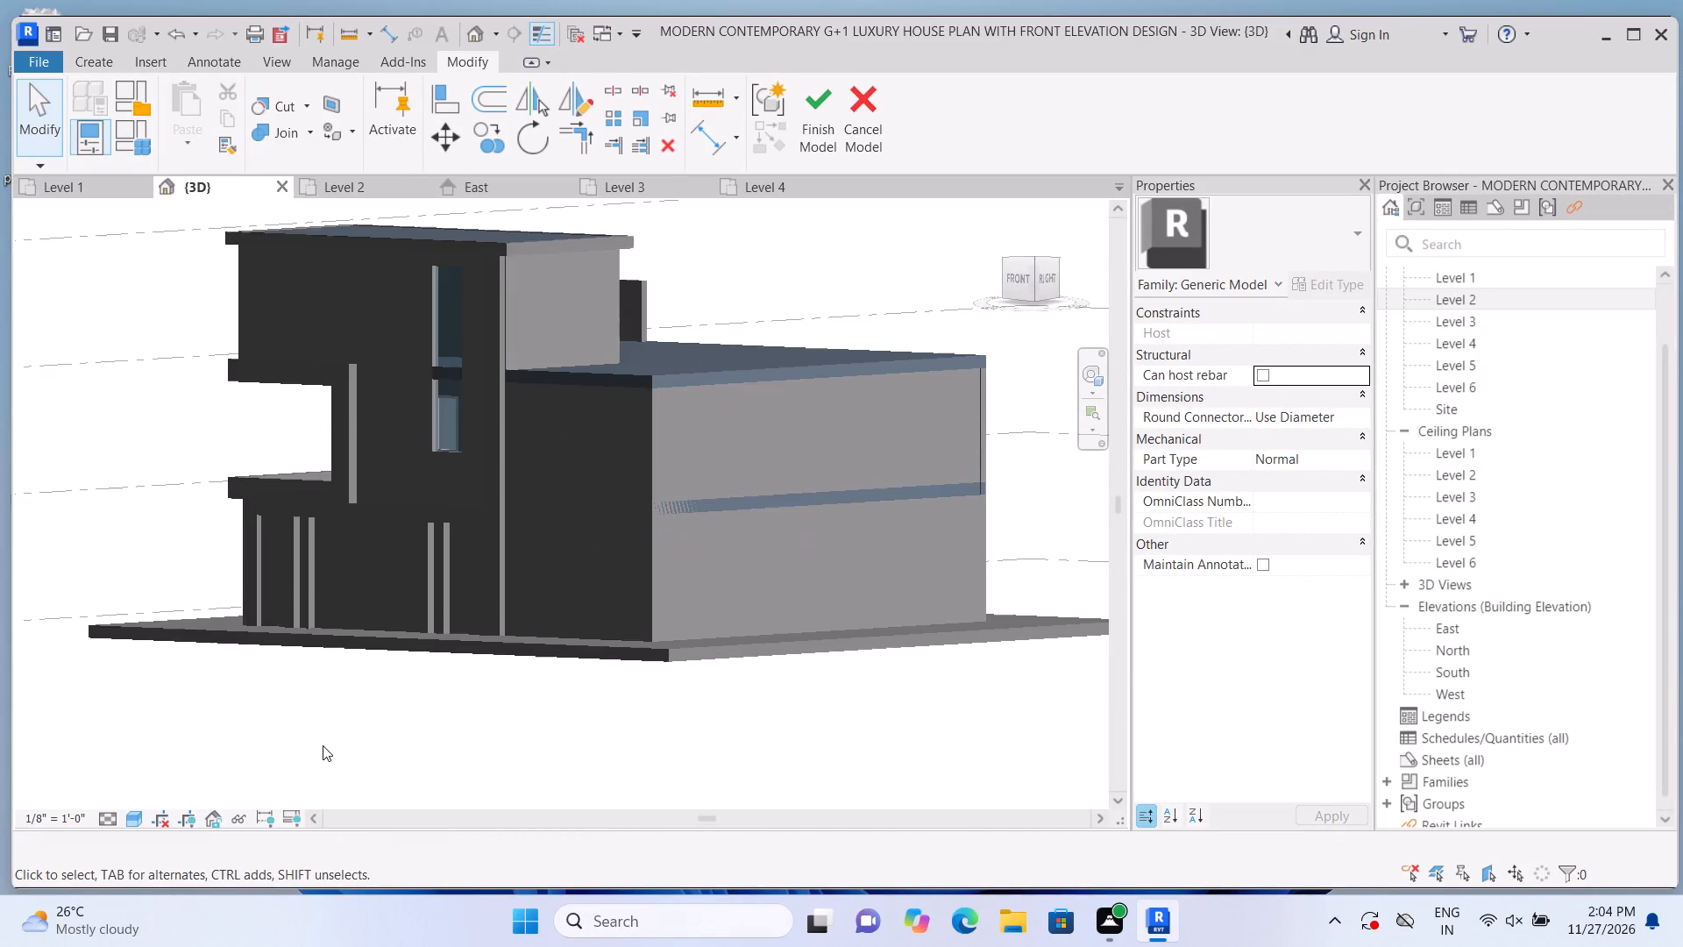
scroll(323, 746, "up", 1)
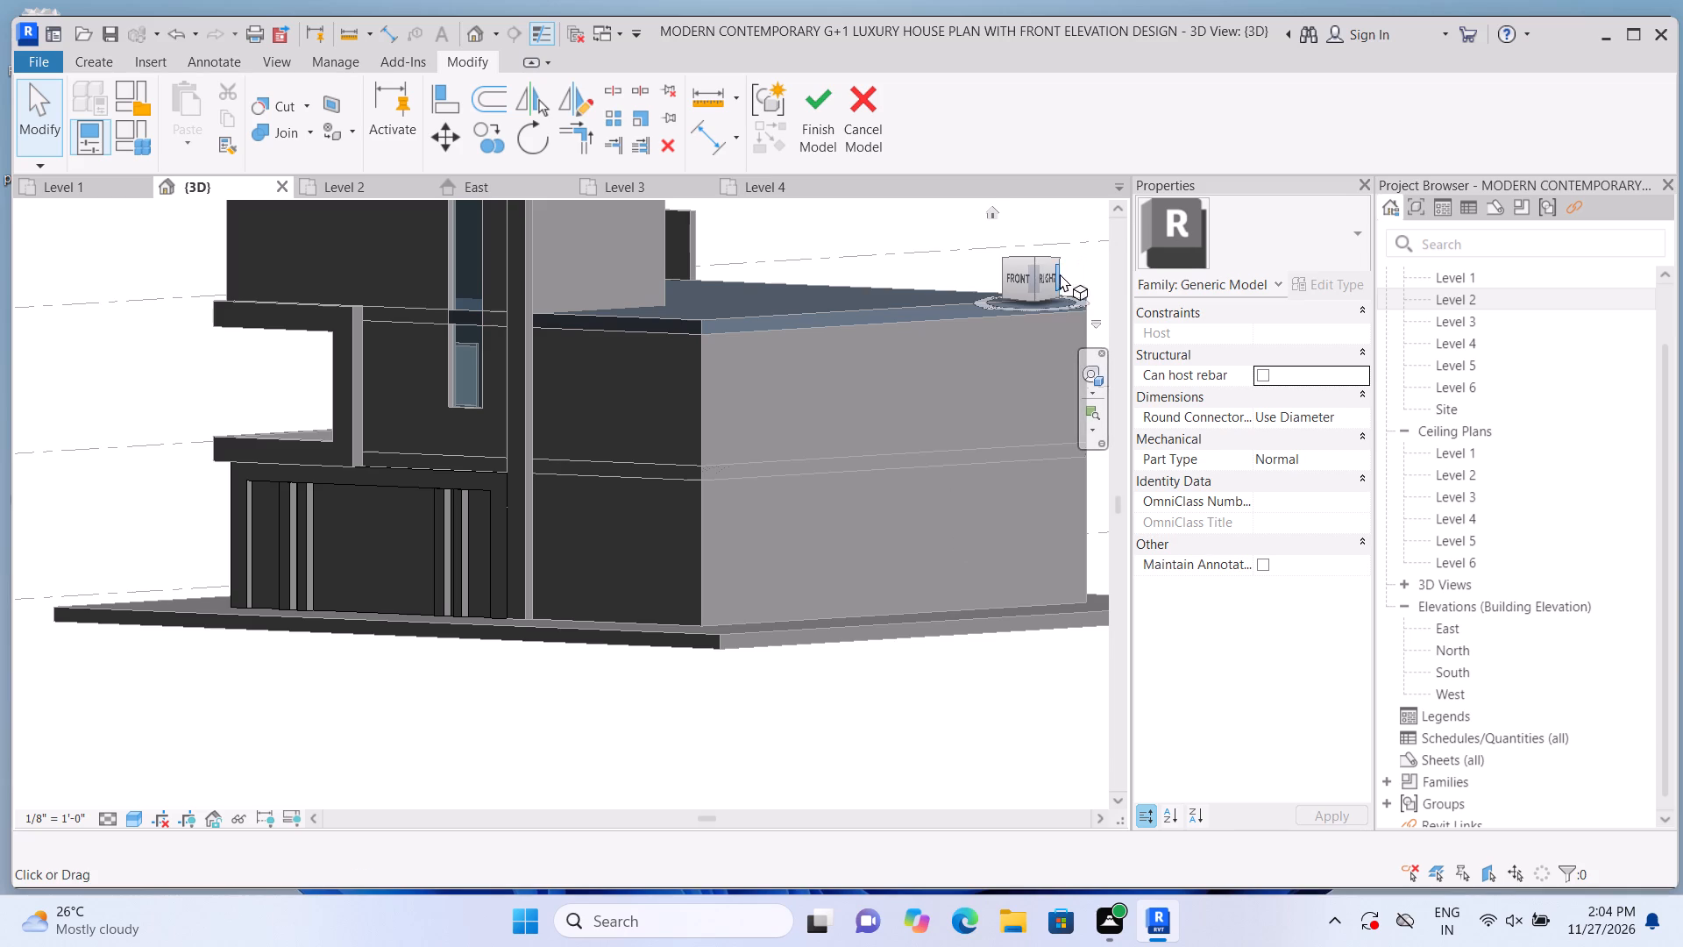
left_click(1020, 288)
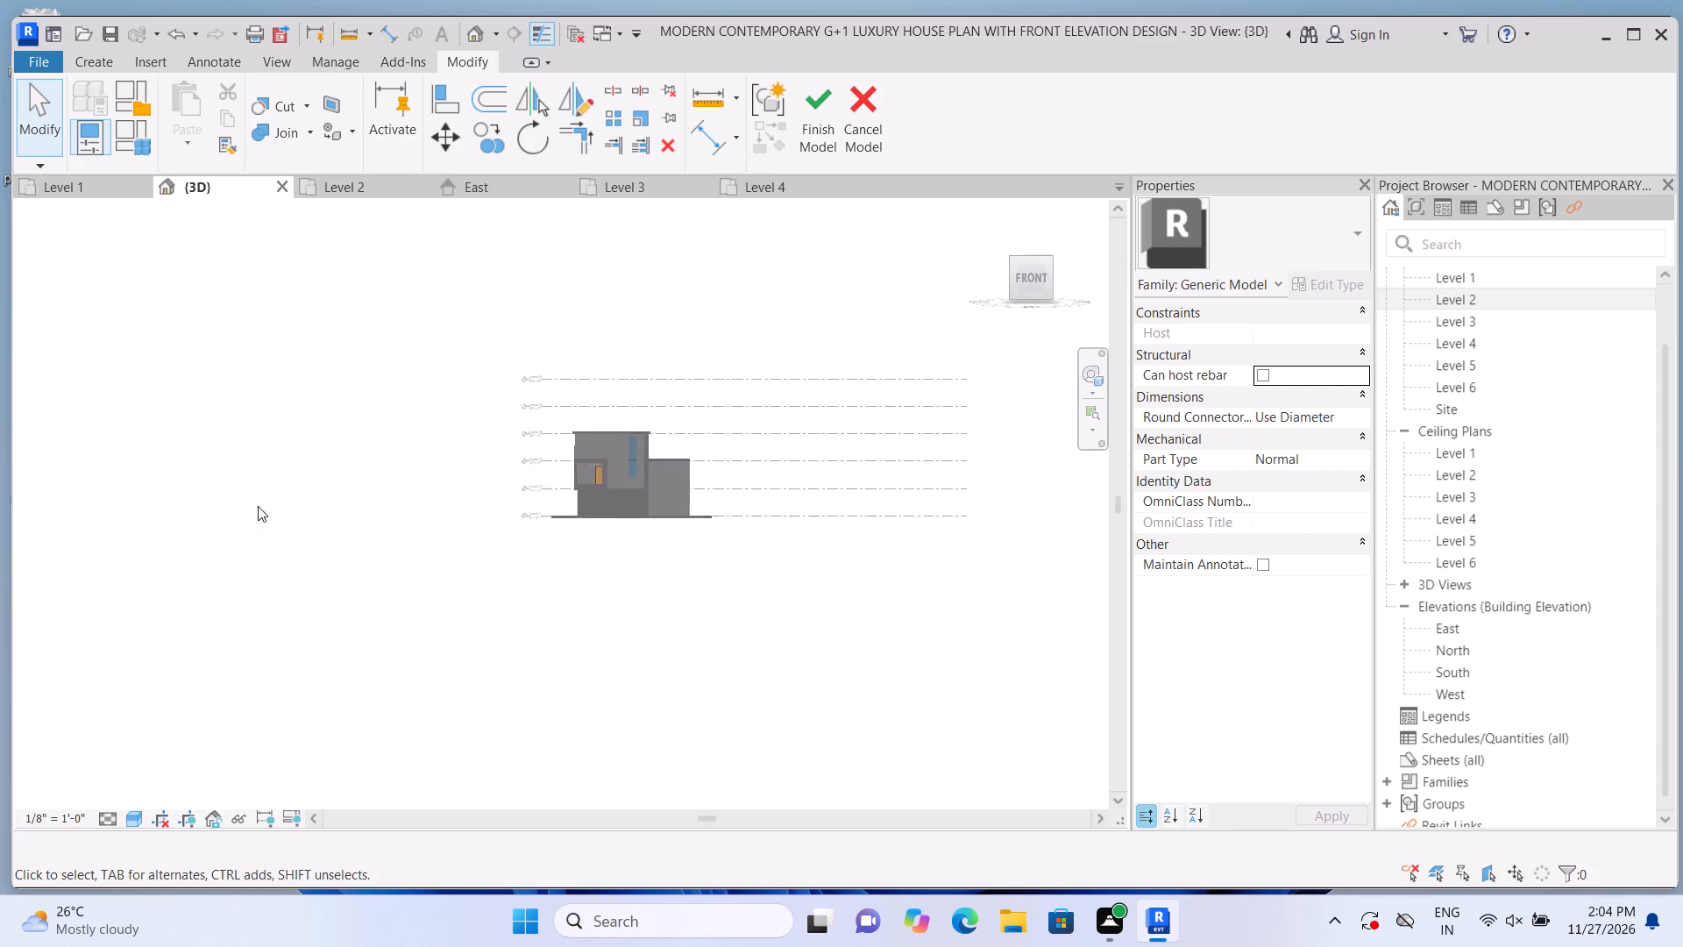
Sketch an extrusion rectangle about 19' 8 3/4" wide and 9' high on the upper front wall face, from its left end to the tall window.
scroll(266, 448, "up", 8)
scroll(495, 595, "up", 1)
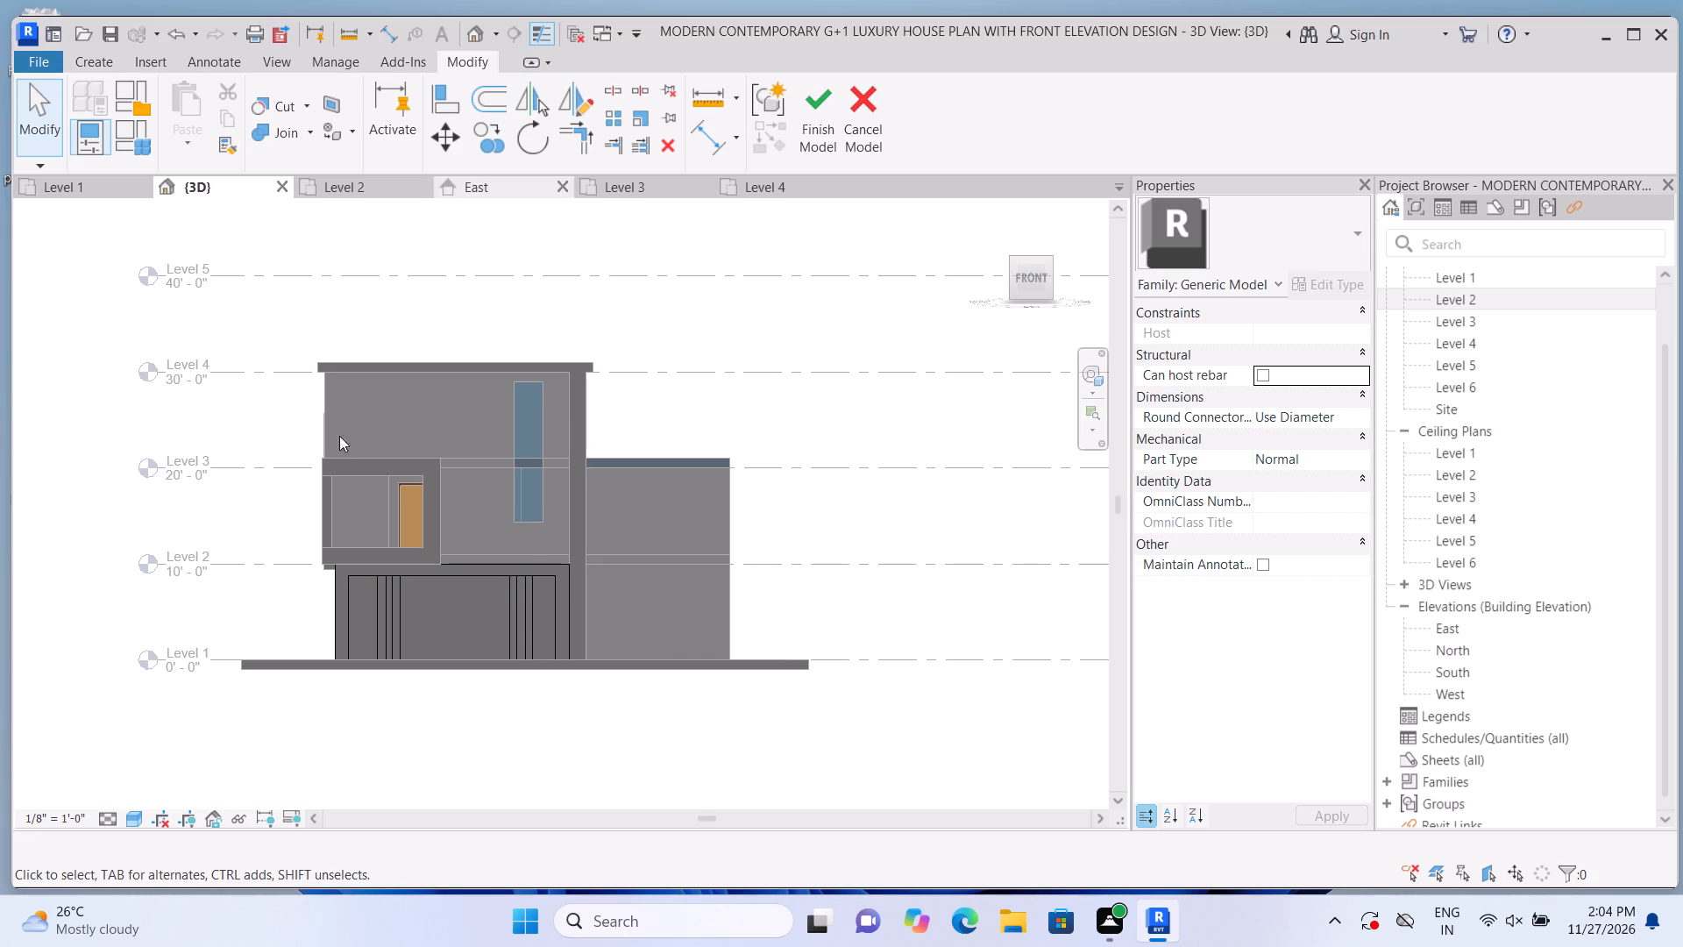
scroll(614, 390, "up", 2)
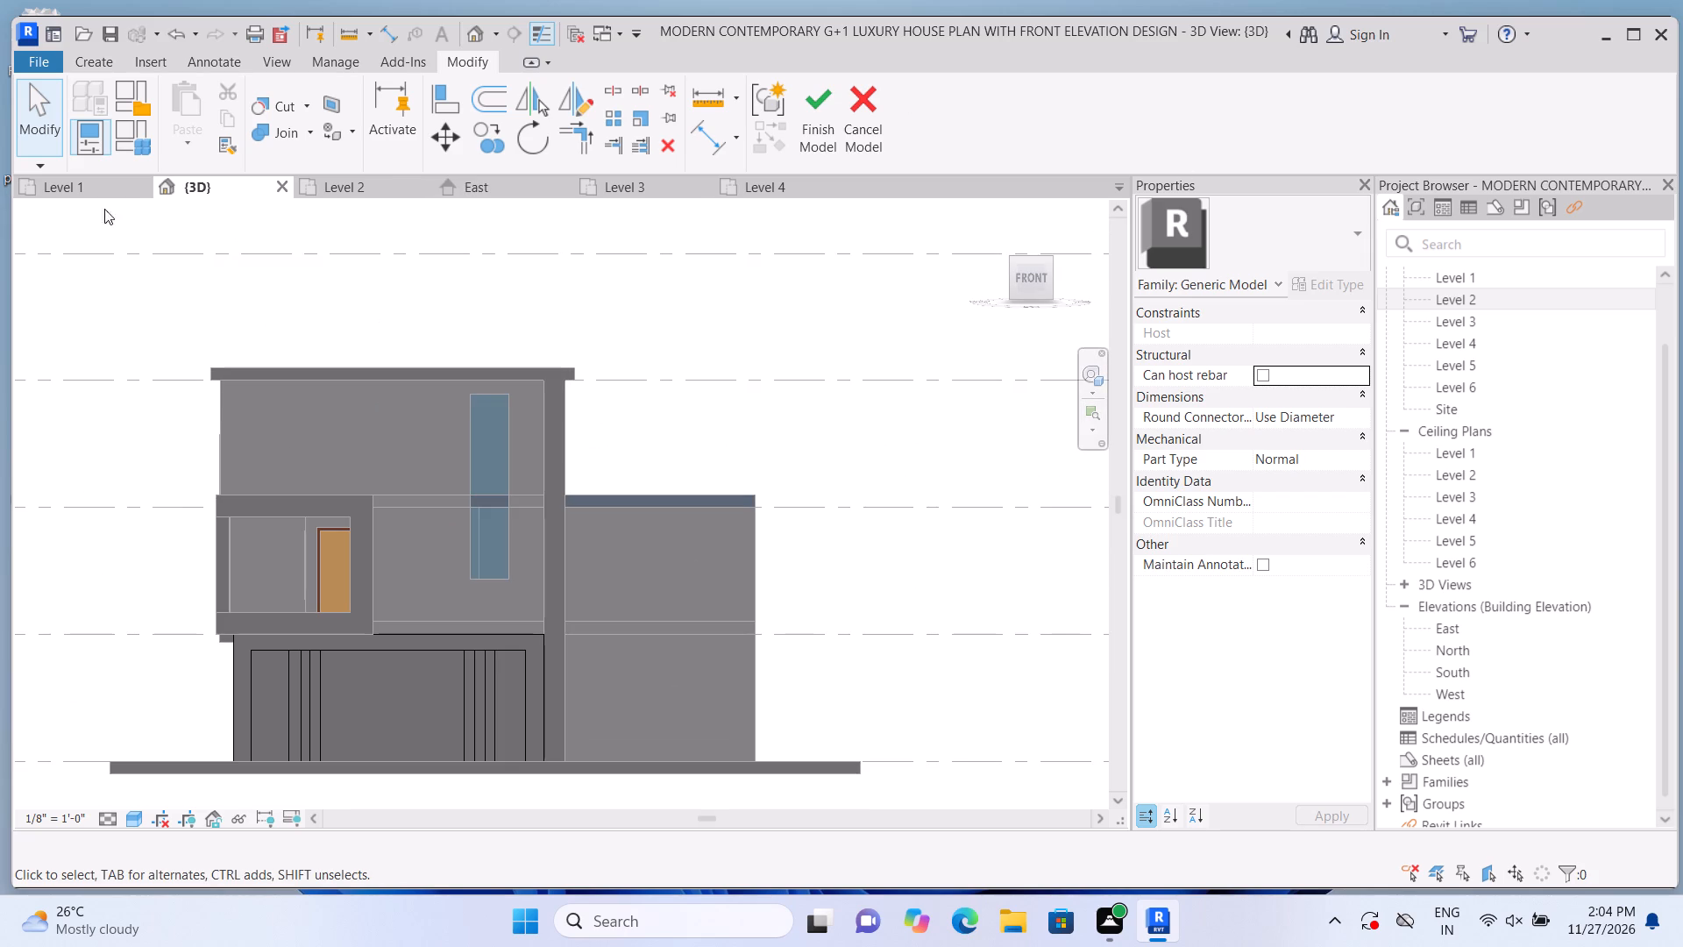
left_click(89, 67)
left_click(185, 96)
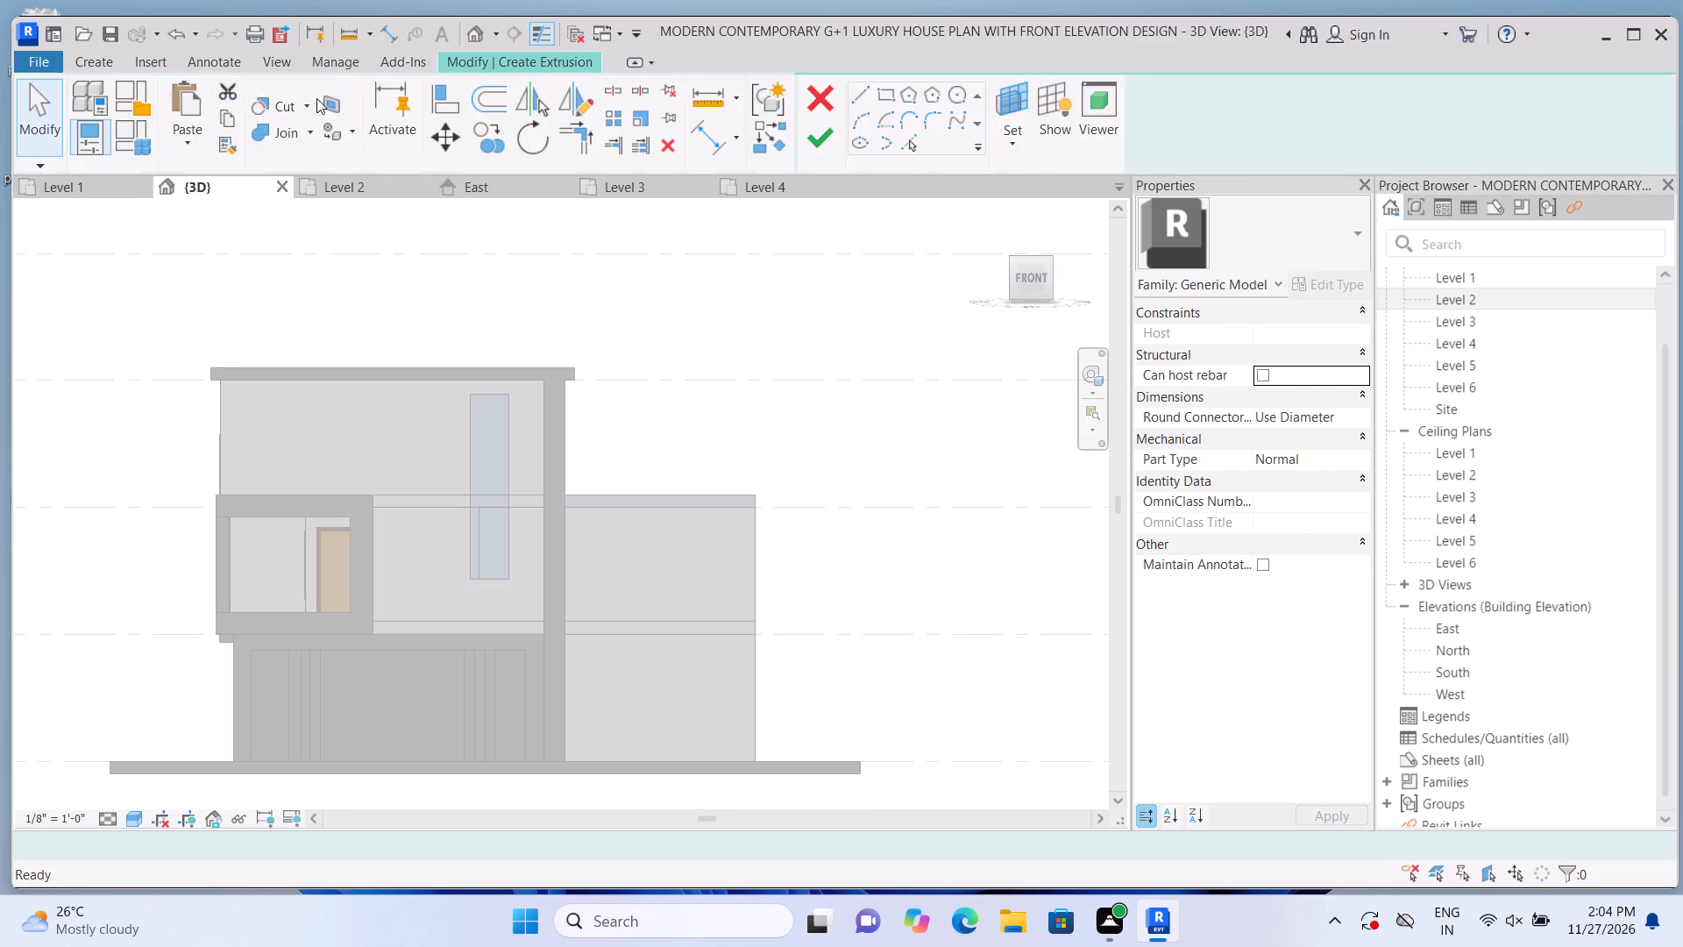
left_click(1166, 137)
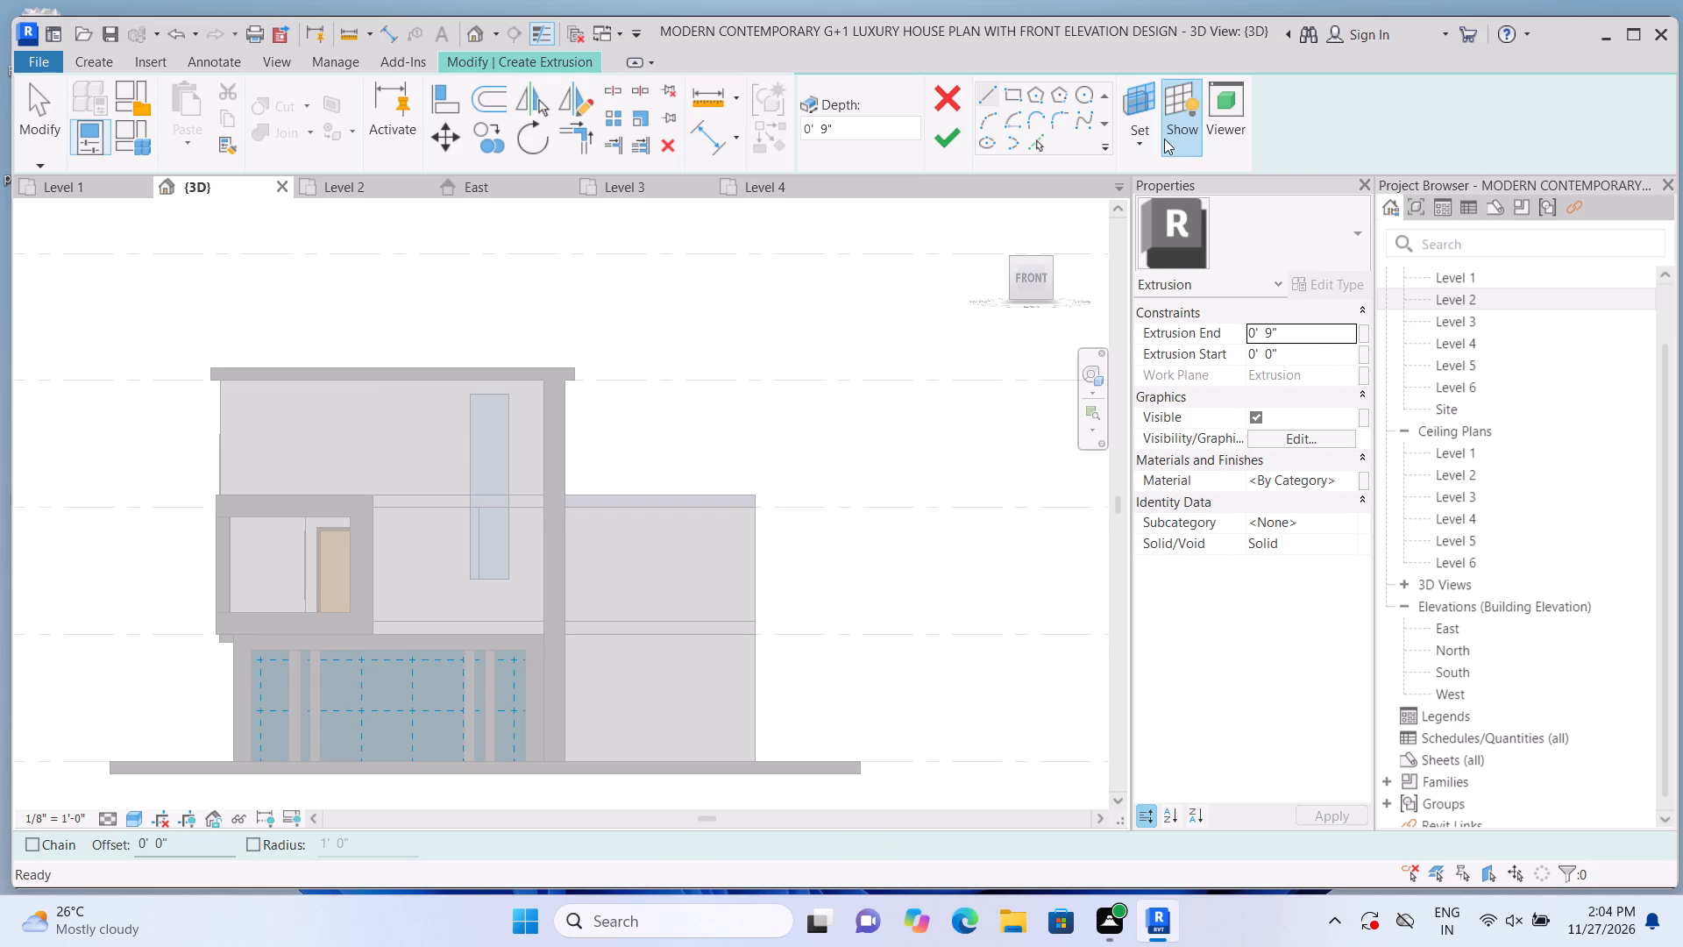
left_click(1143, 139)
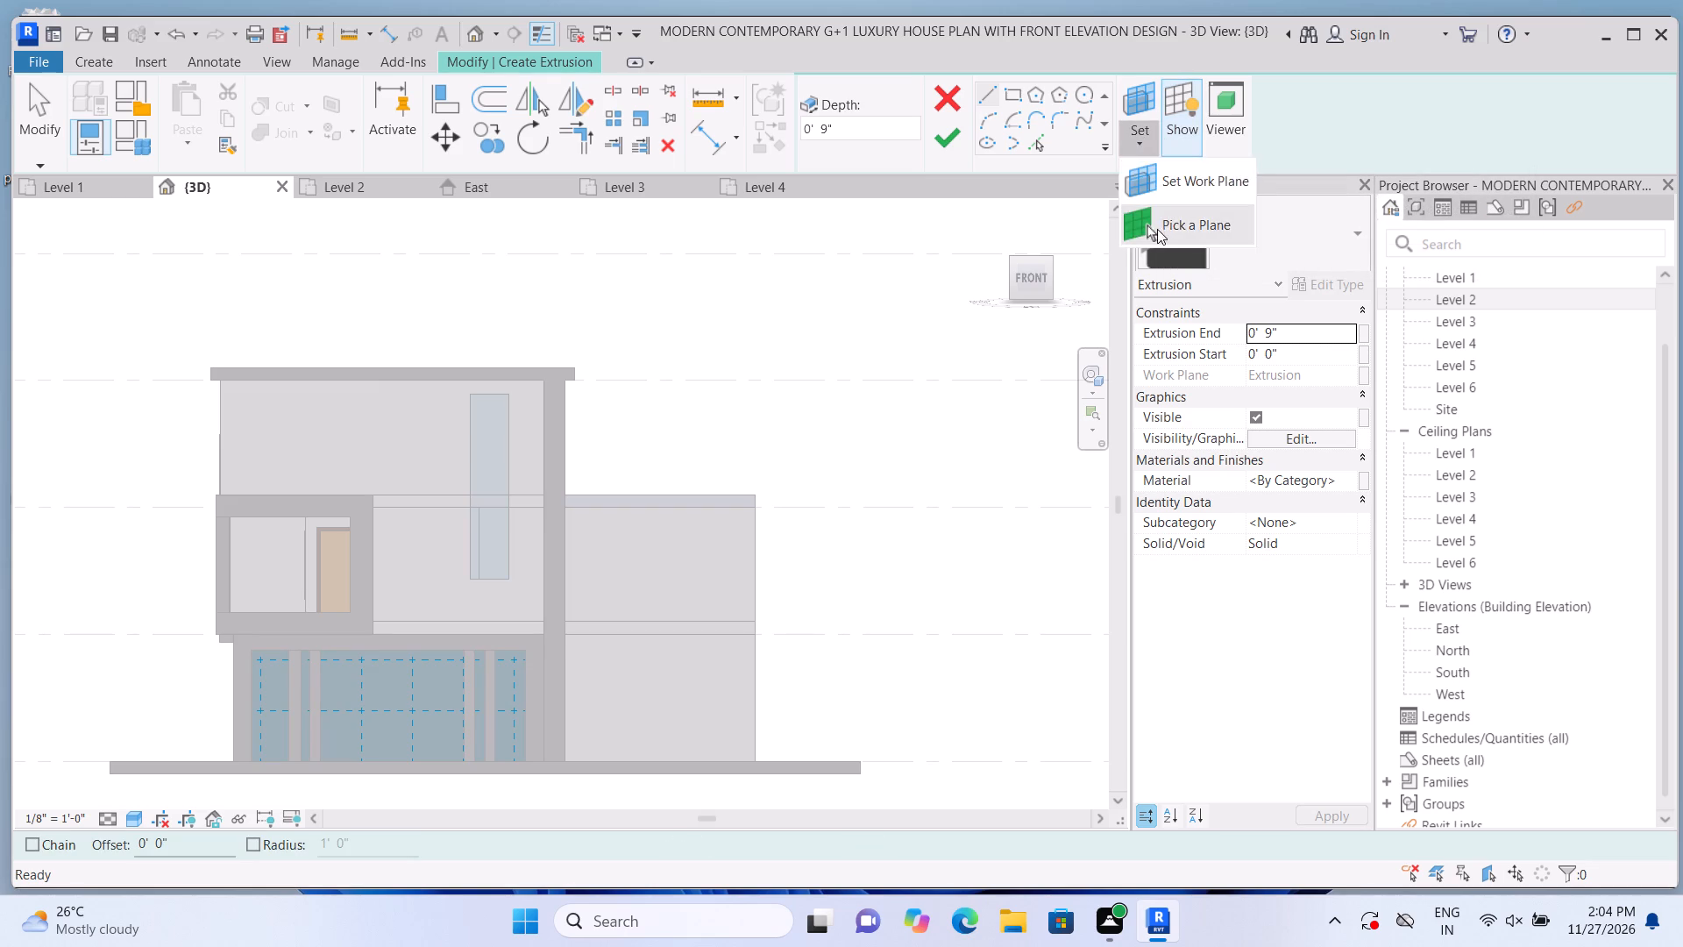
left_click(1155, 229)
double_click(356, 436)
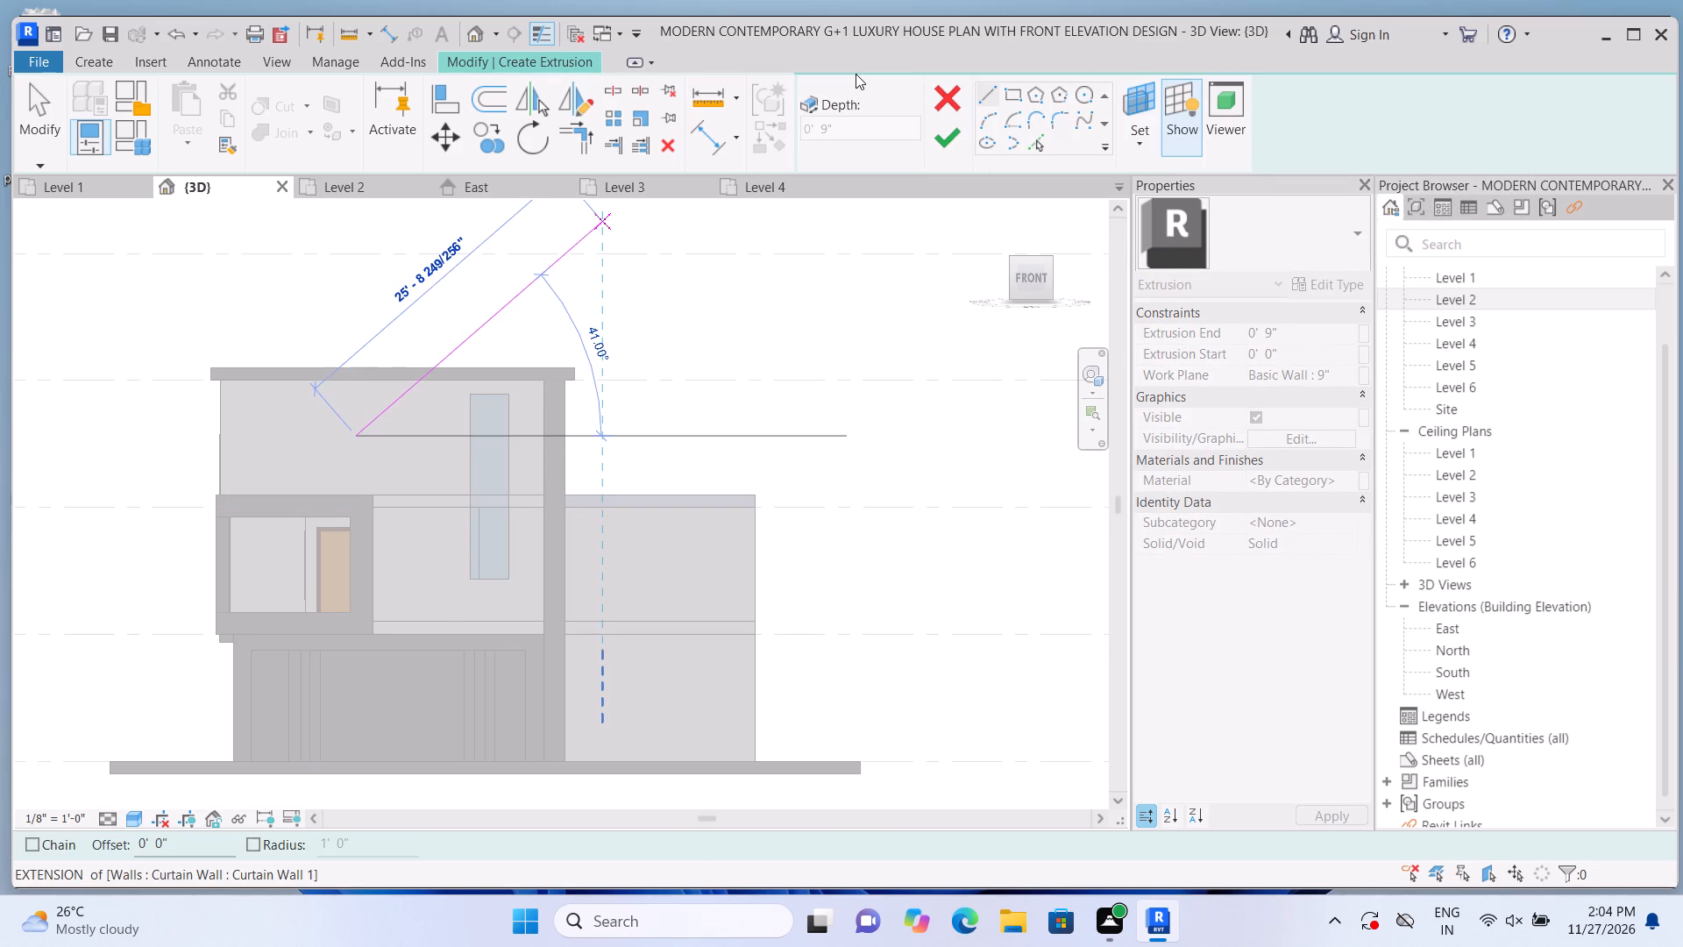
left_click(1004, 89)
scroll(223, 418, "up", 2)
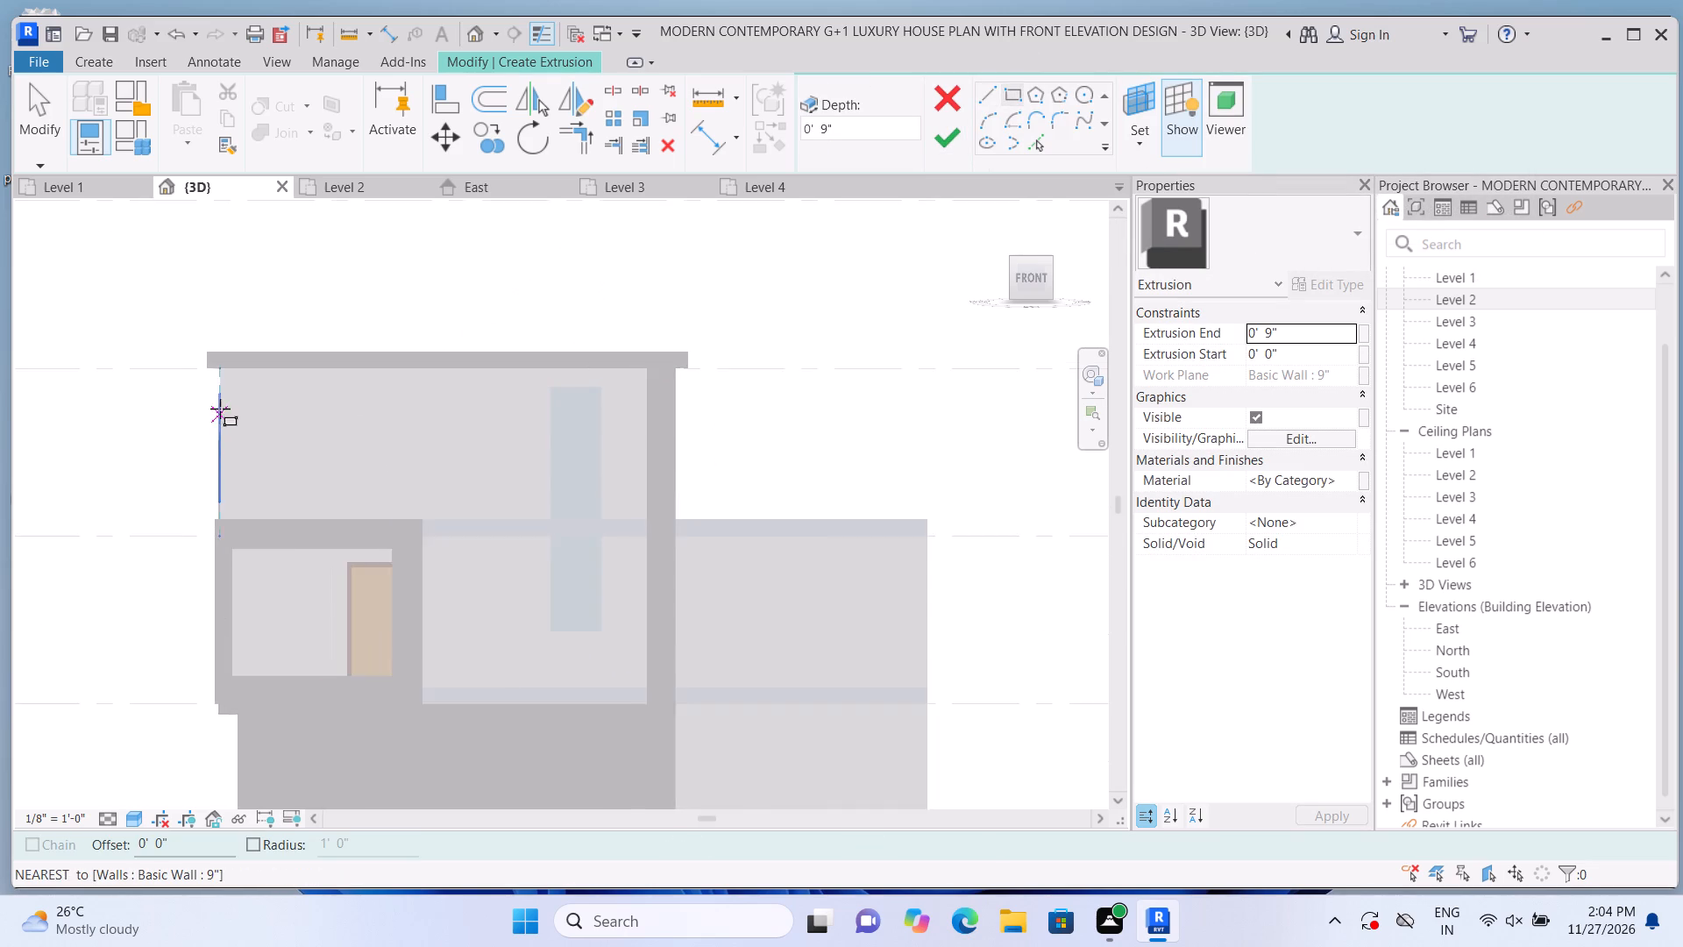
scroll(220, 409, "up", 2)
left_click(216, 360)
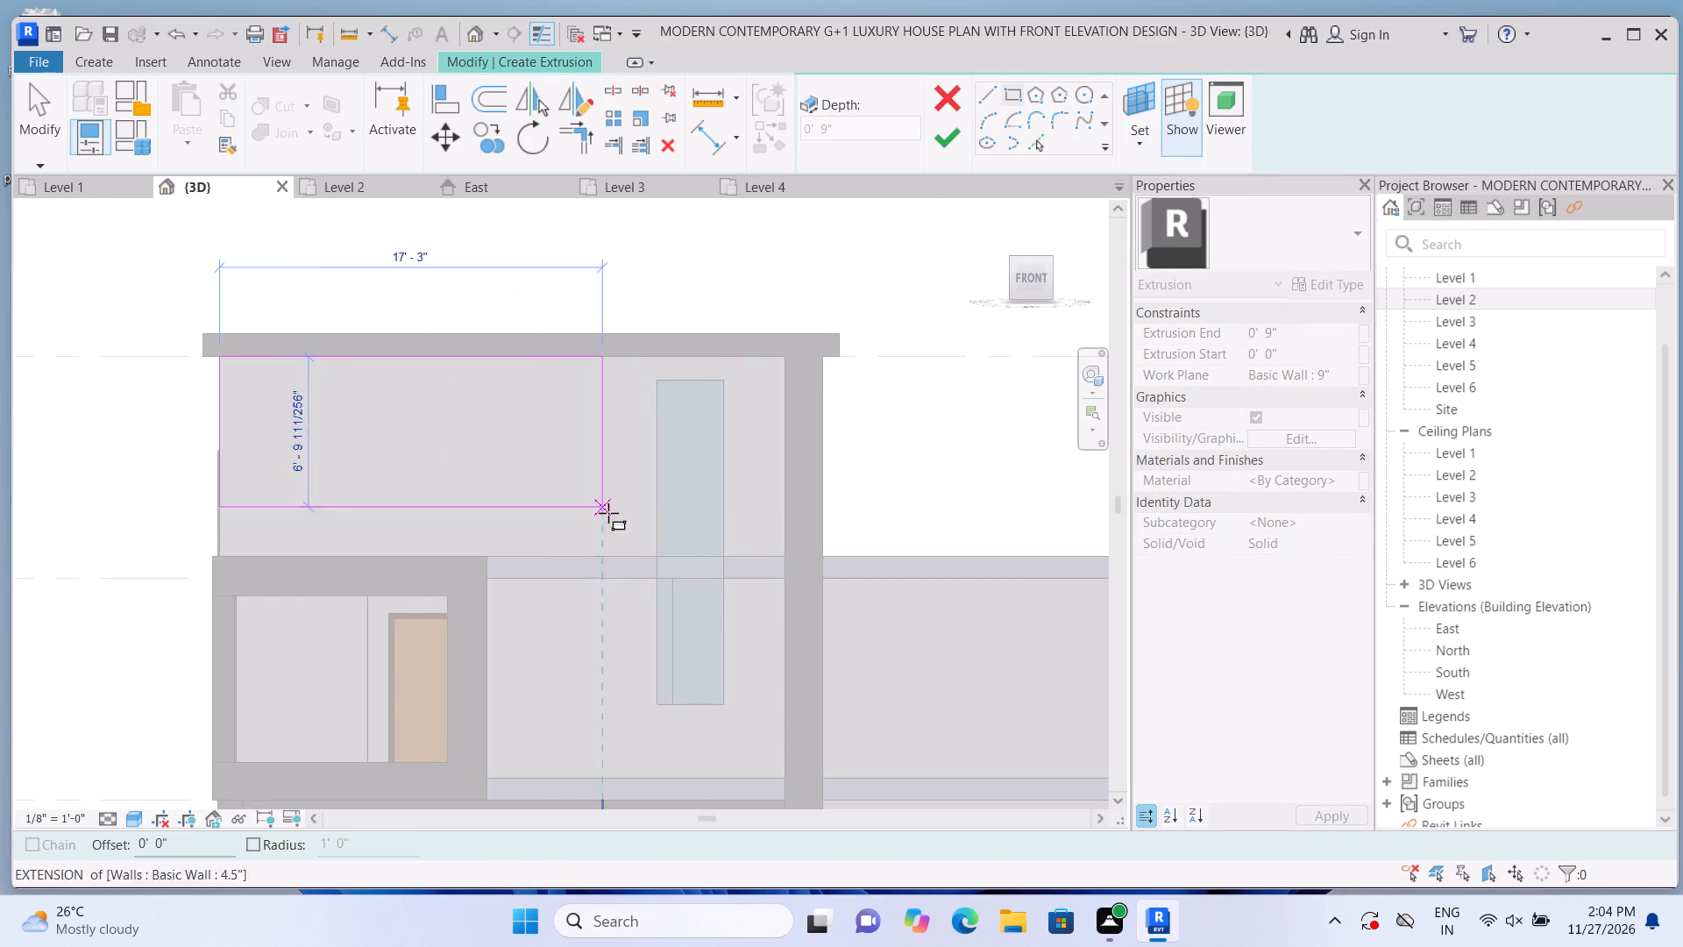
scroll(643, 560, "up", 3)
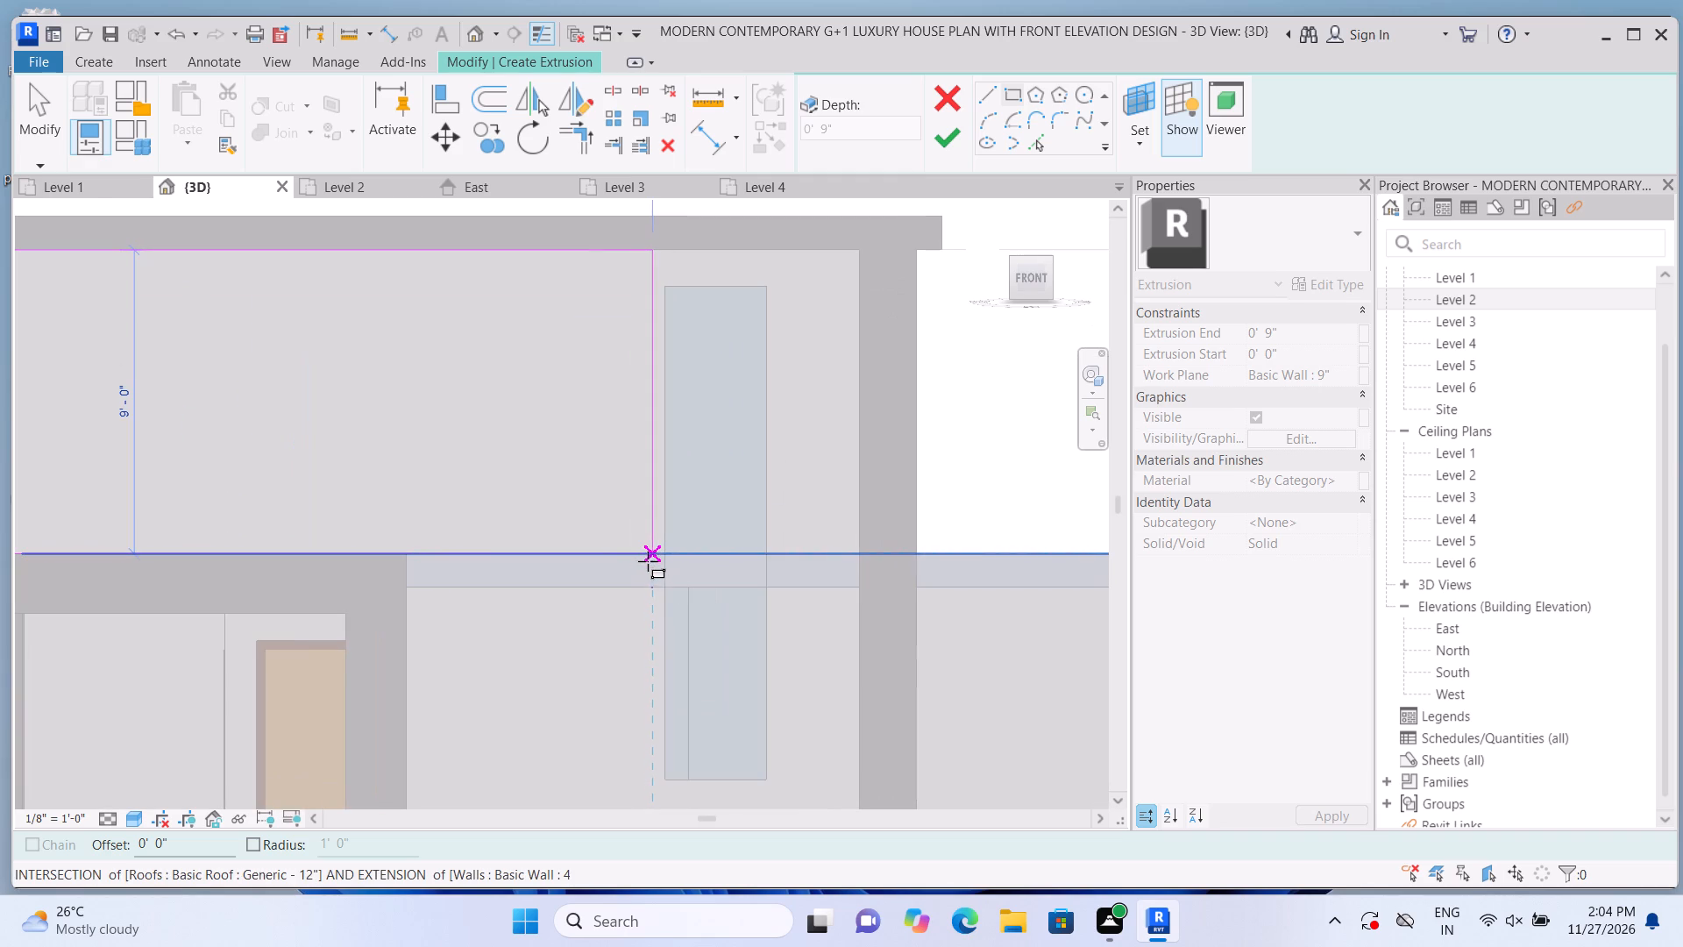
double_click(657, 563)
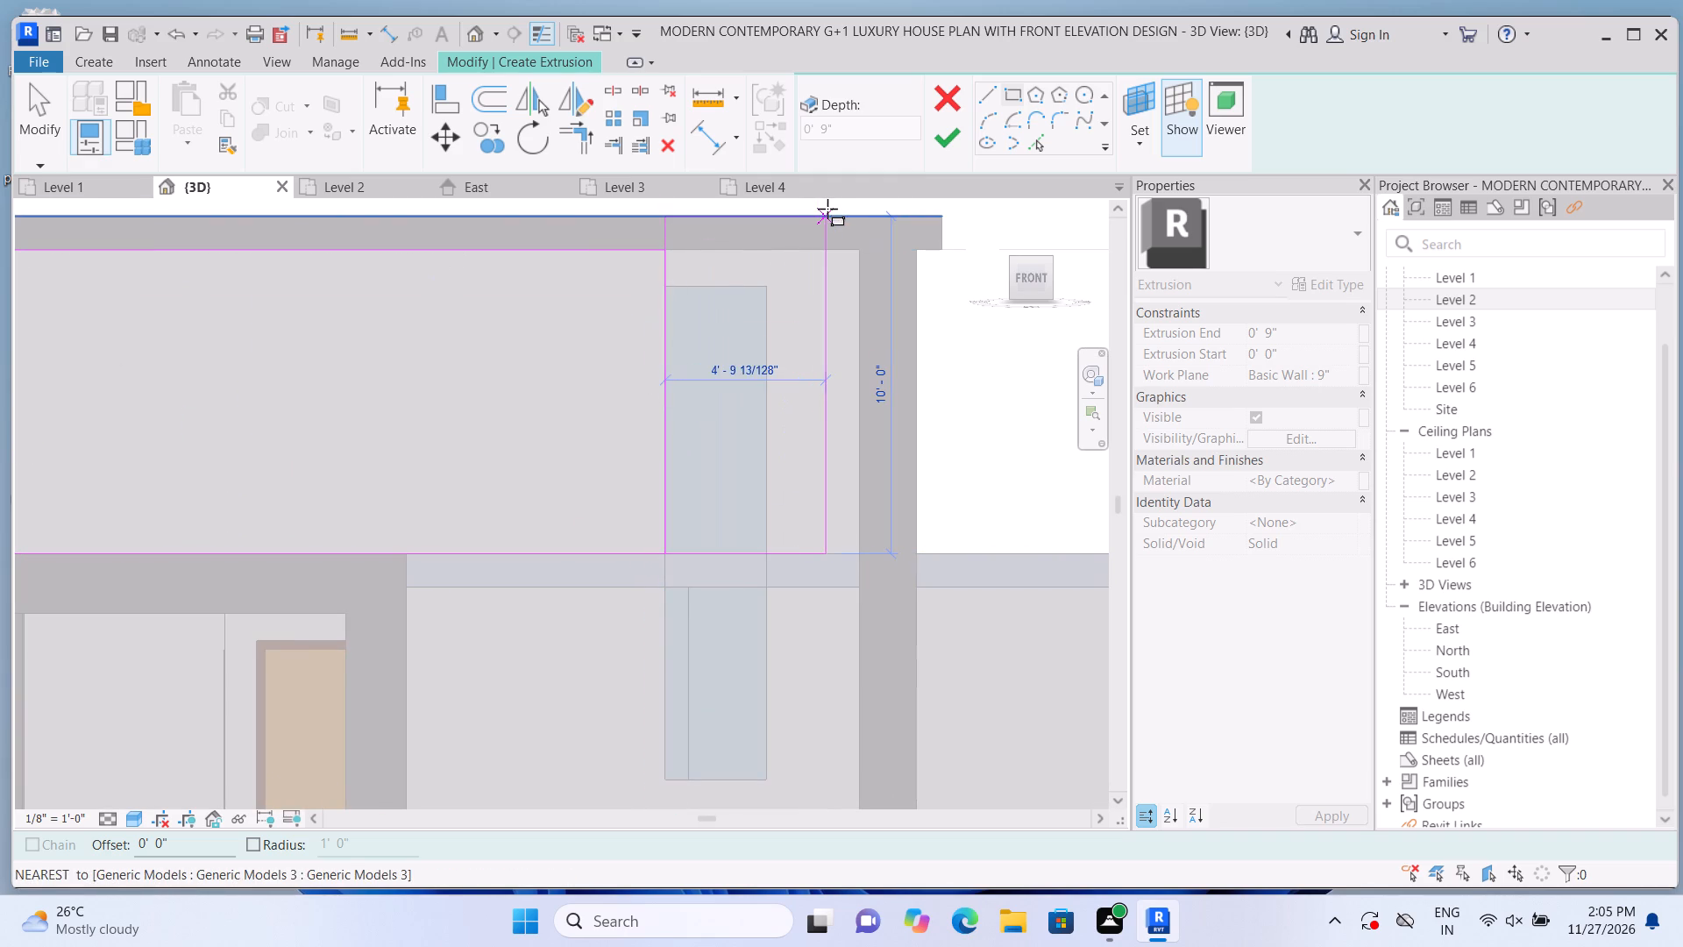
key("Escape")
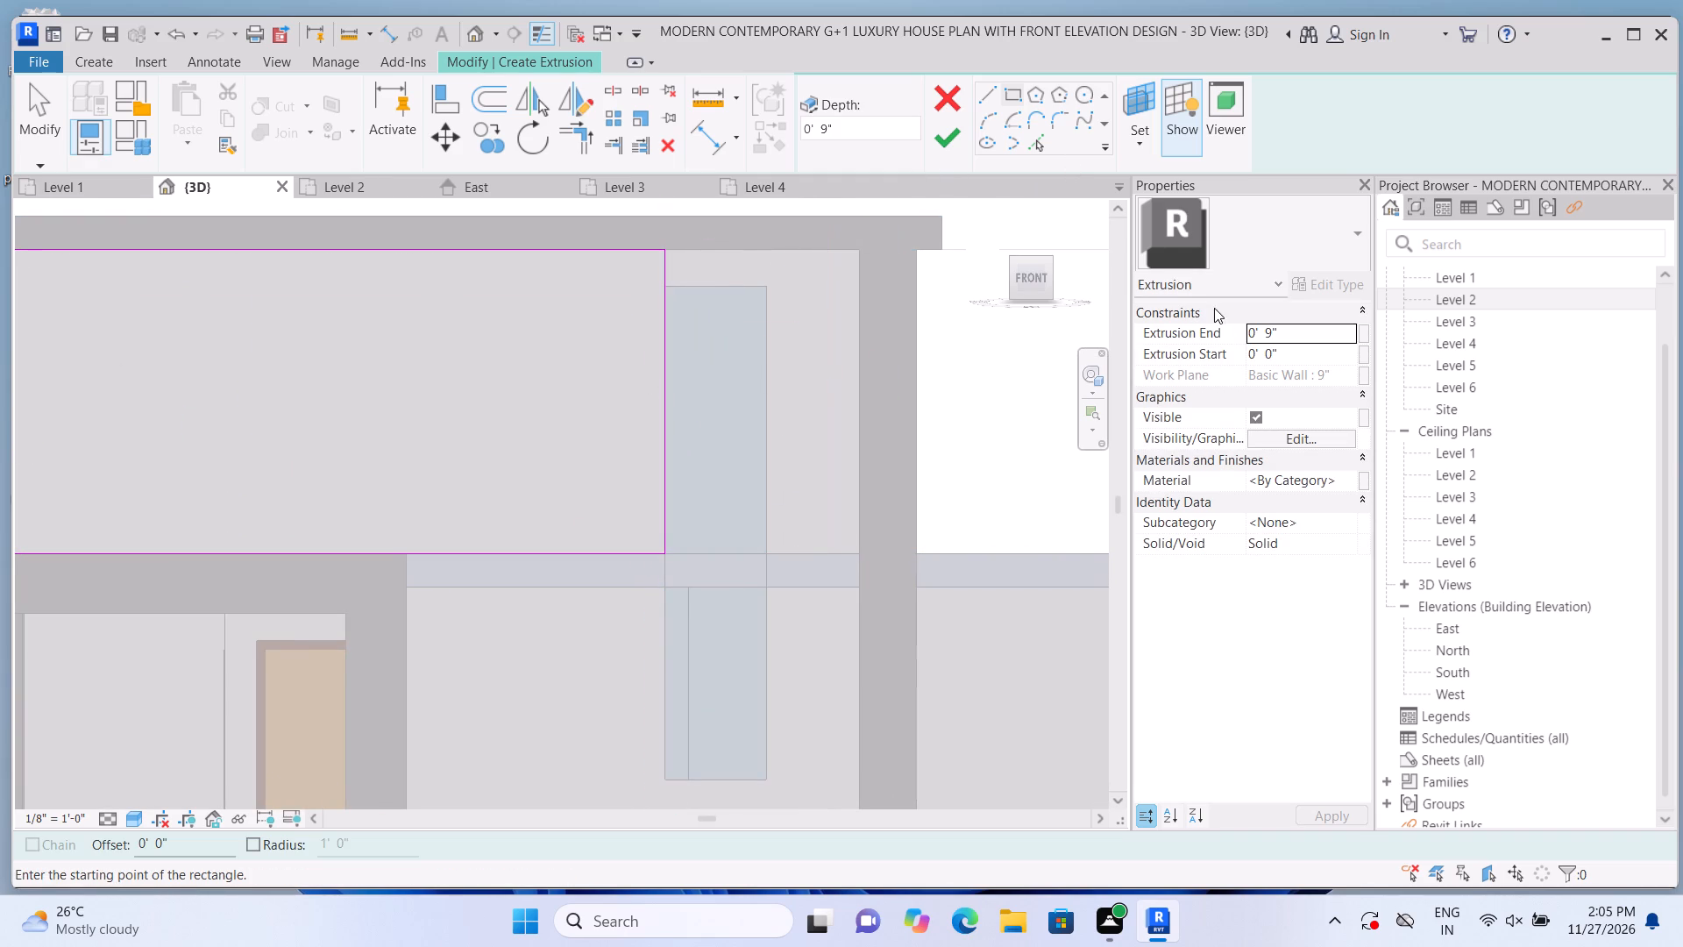
Set the panel's extrusion end to 2" and finish the extrusion.
left_click(1328, 329)
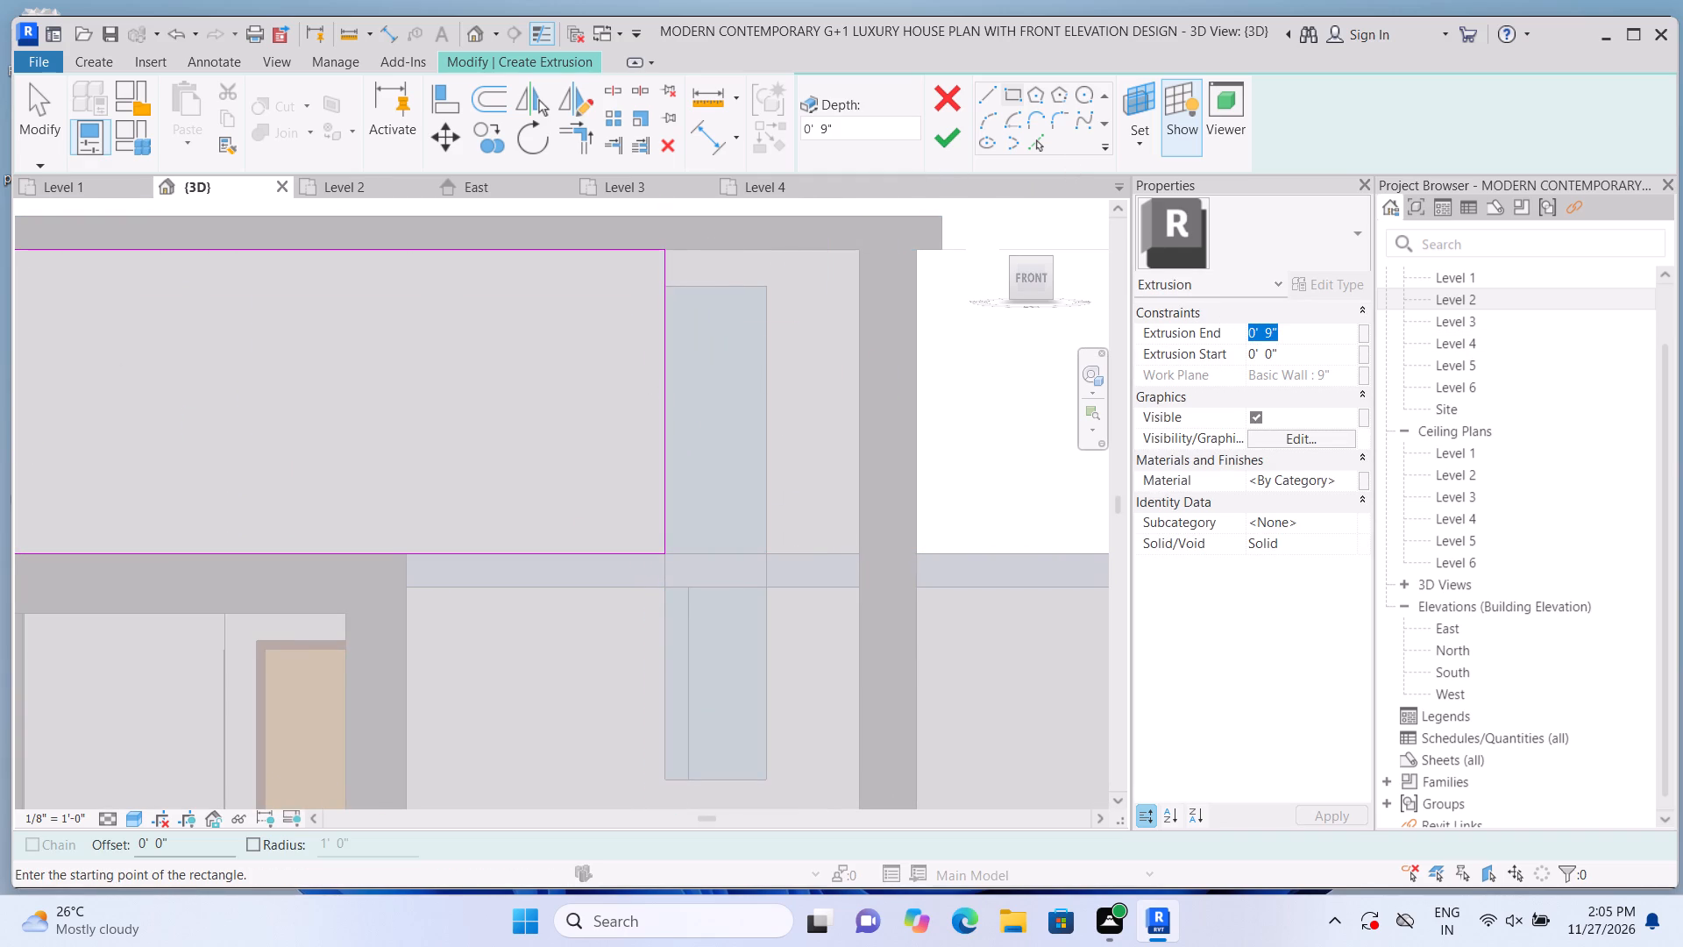
key("BackSpace")
type("2\"")
key("Return")
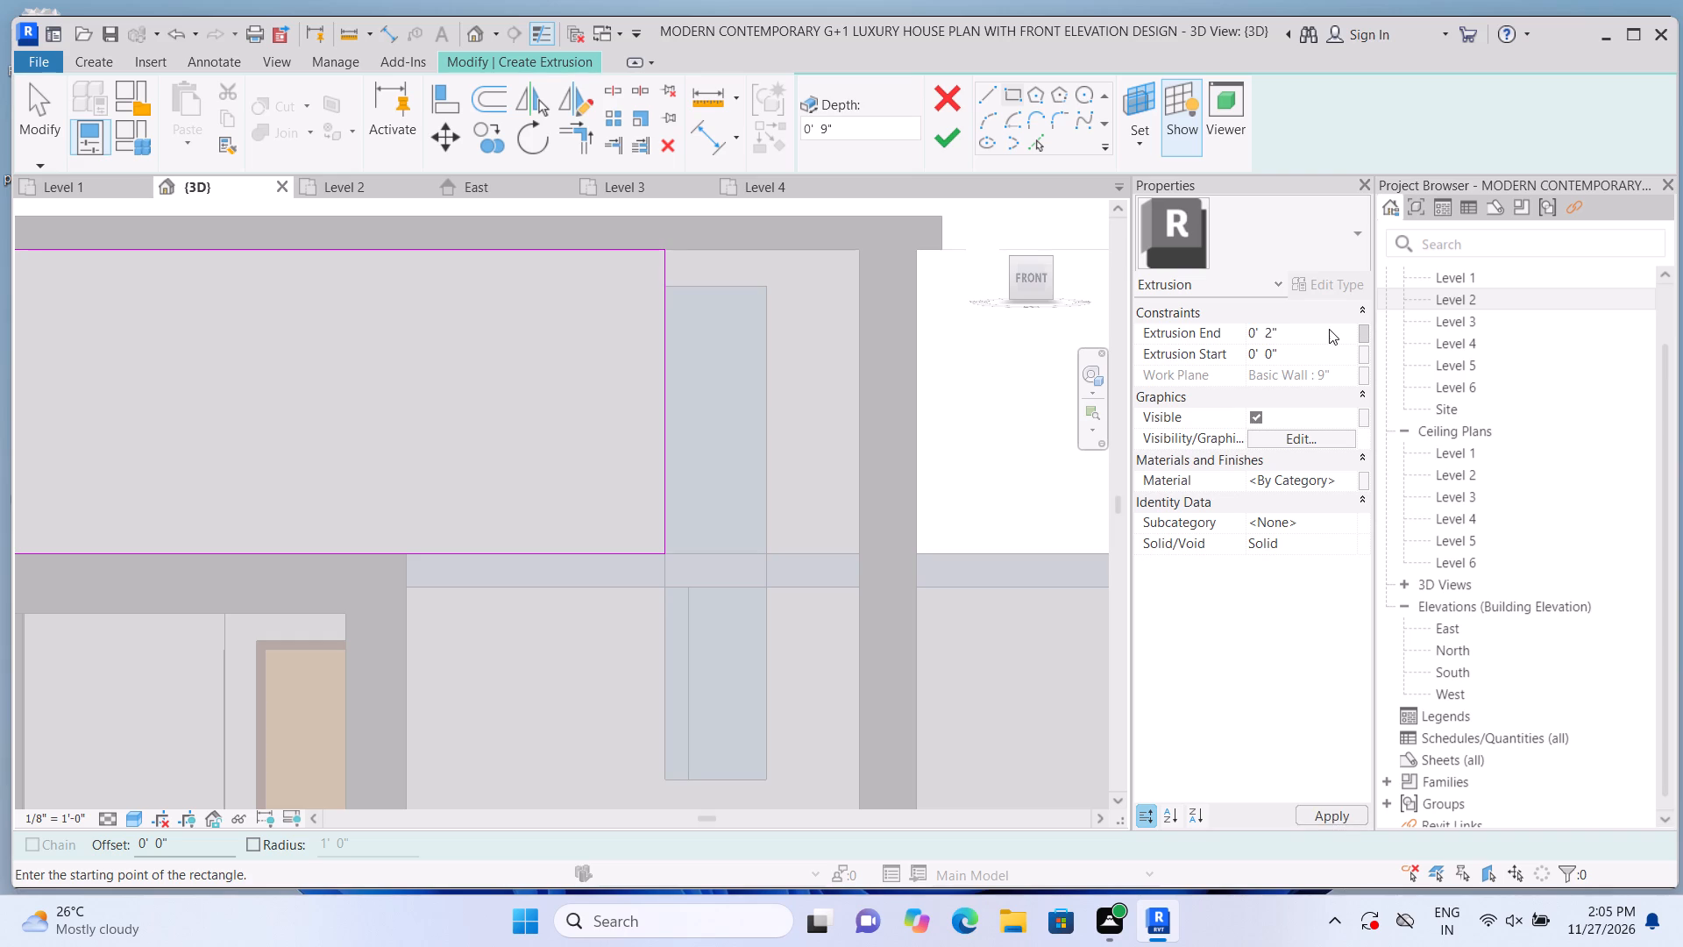
left_click(954, 129)
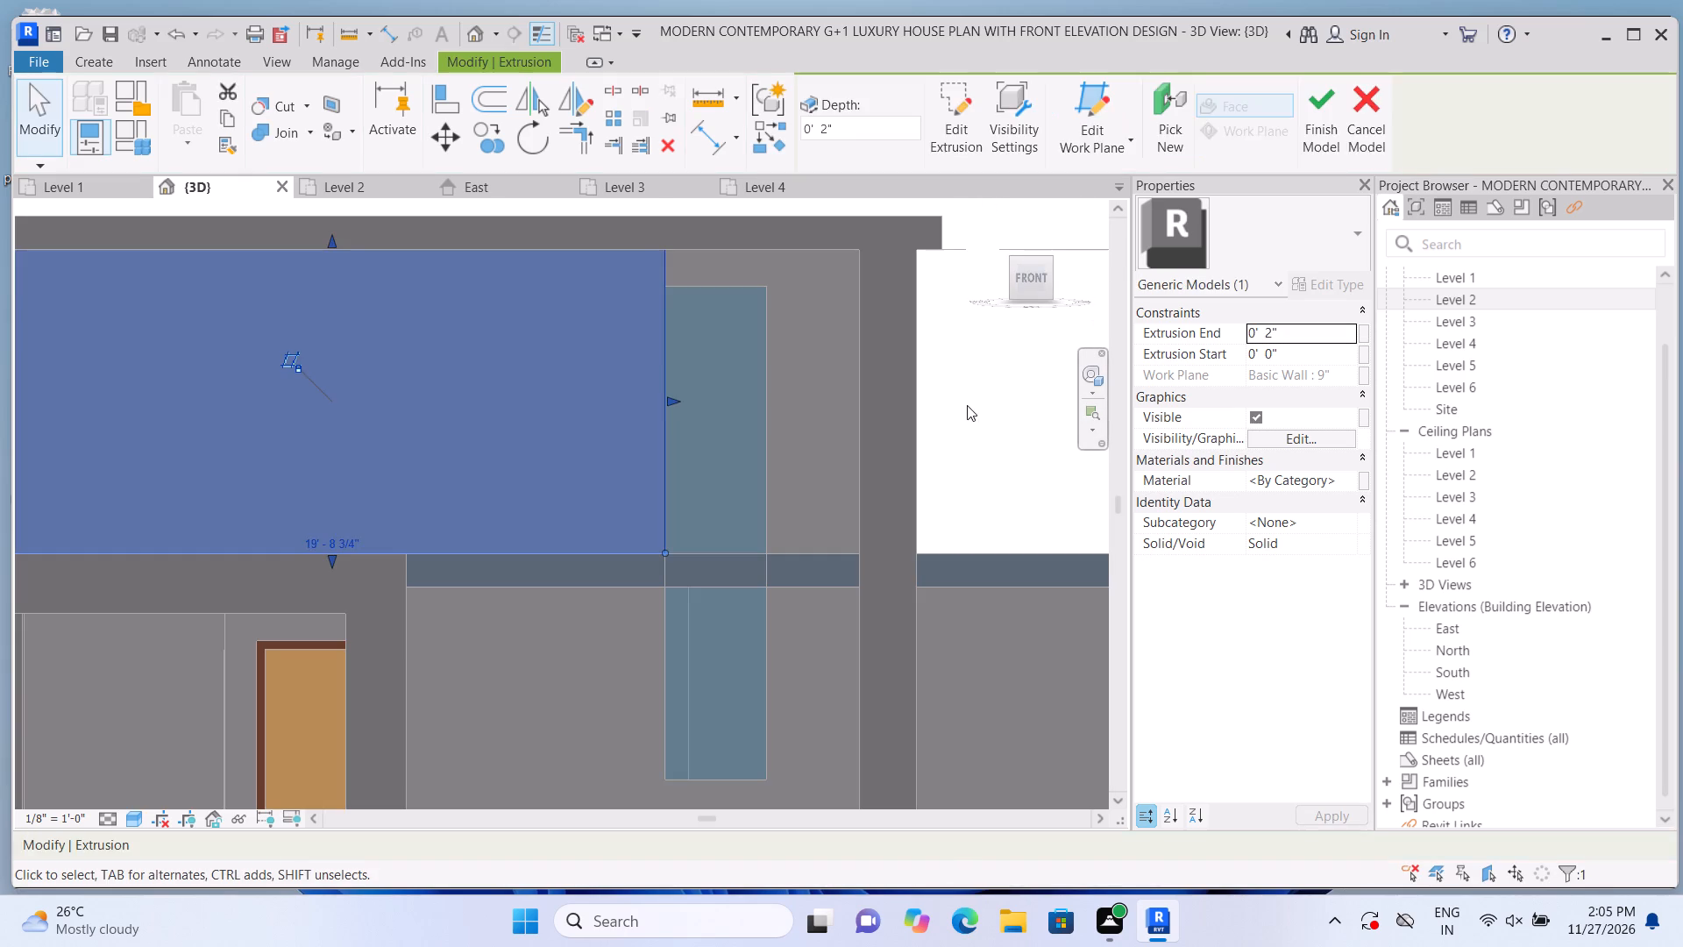
left_click(967, 406)
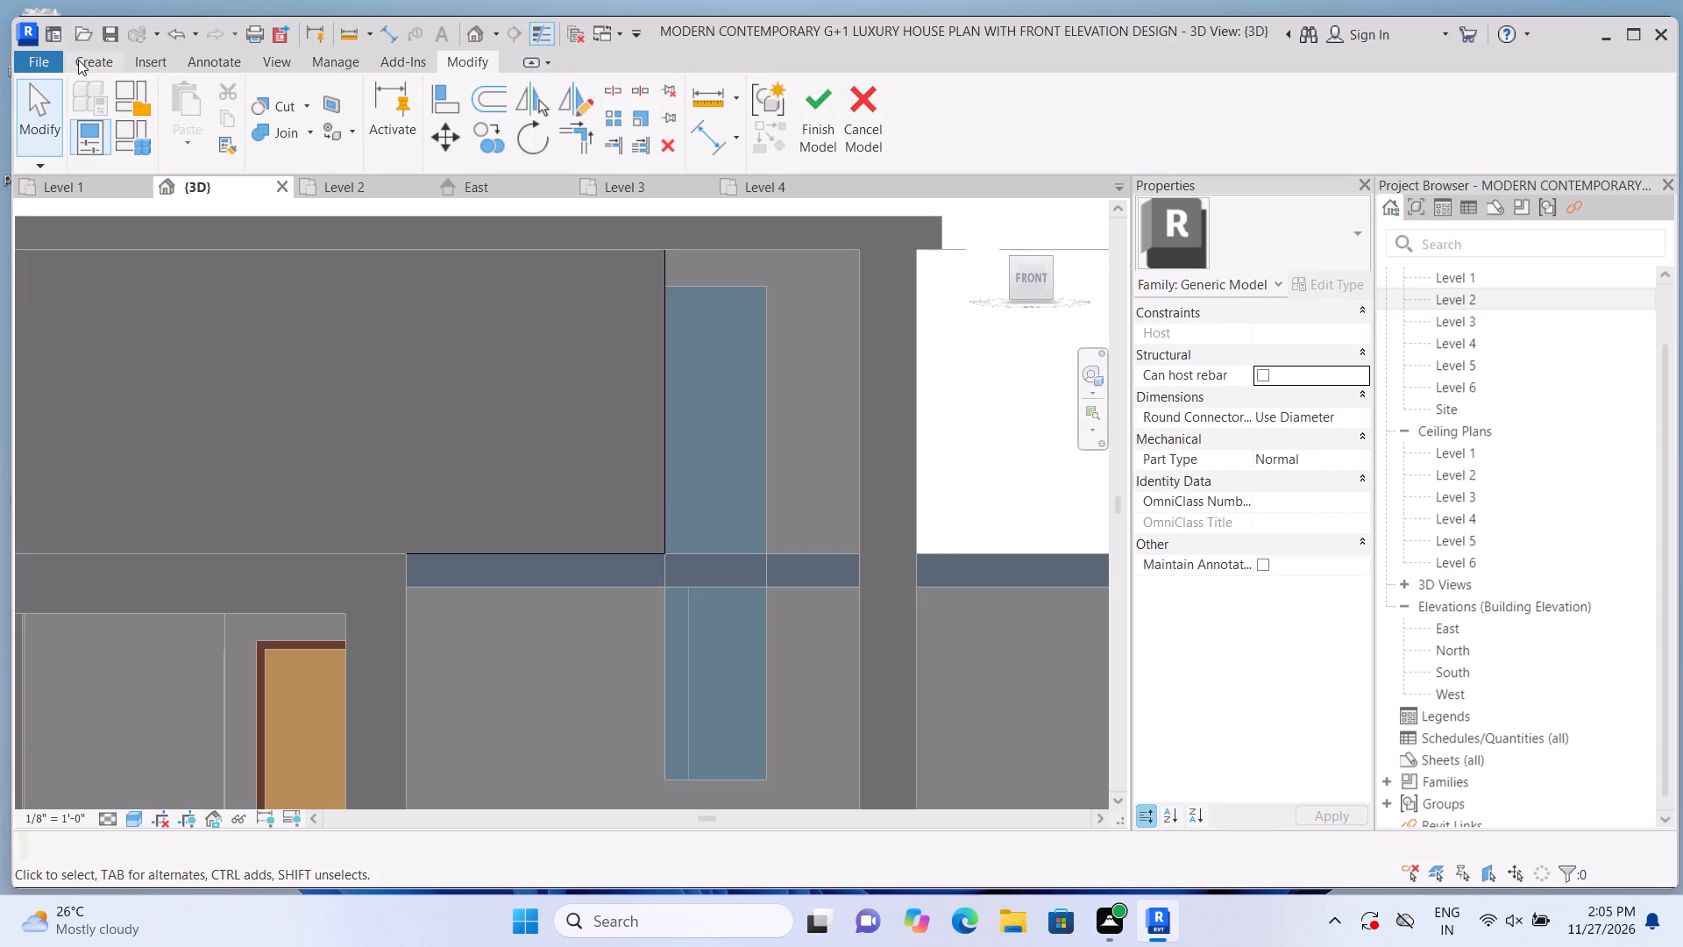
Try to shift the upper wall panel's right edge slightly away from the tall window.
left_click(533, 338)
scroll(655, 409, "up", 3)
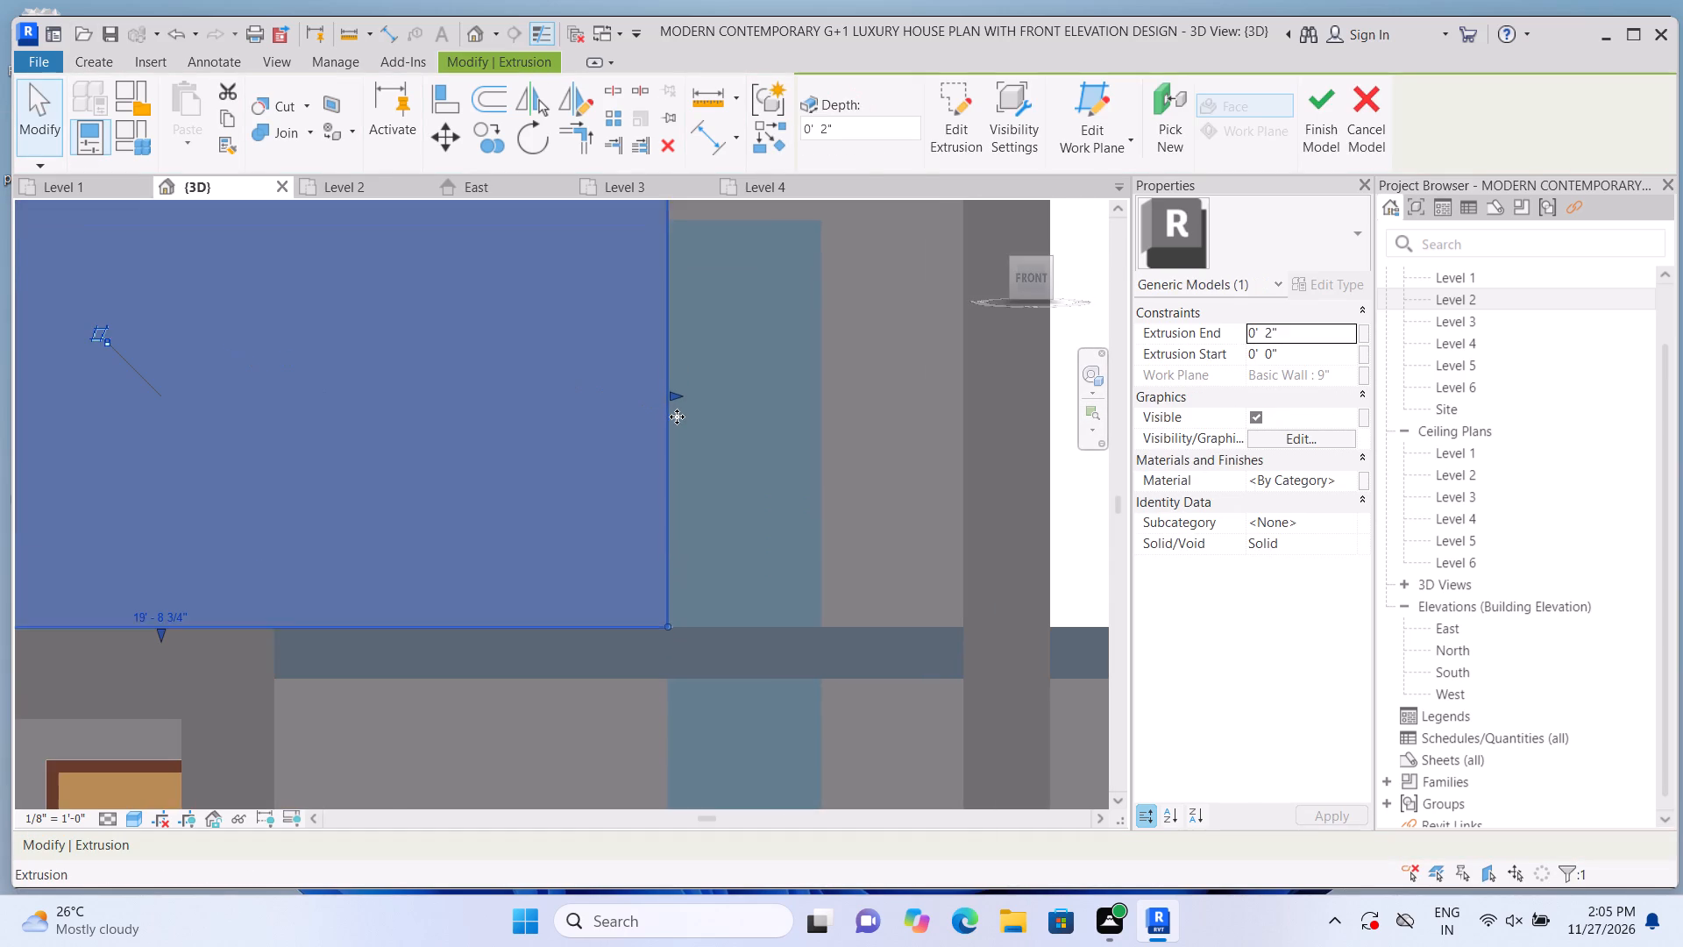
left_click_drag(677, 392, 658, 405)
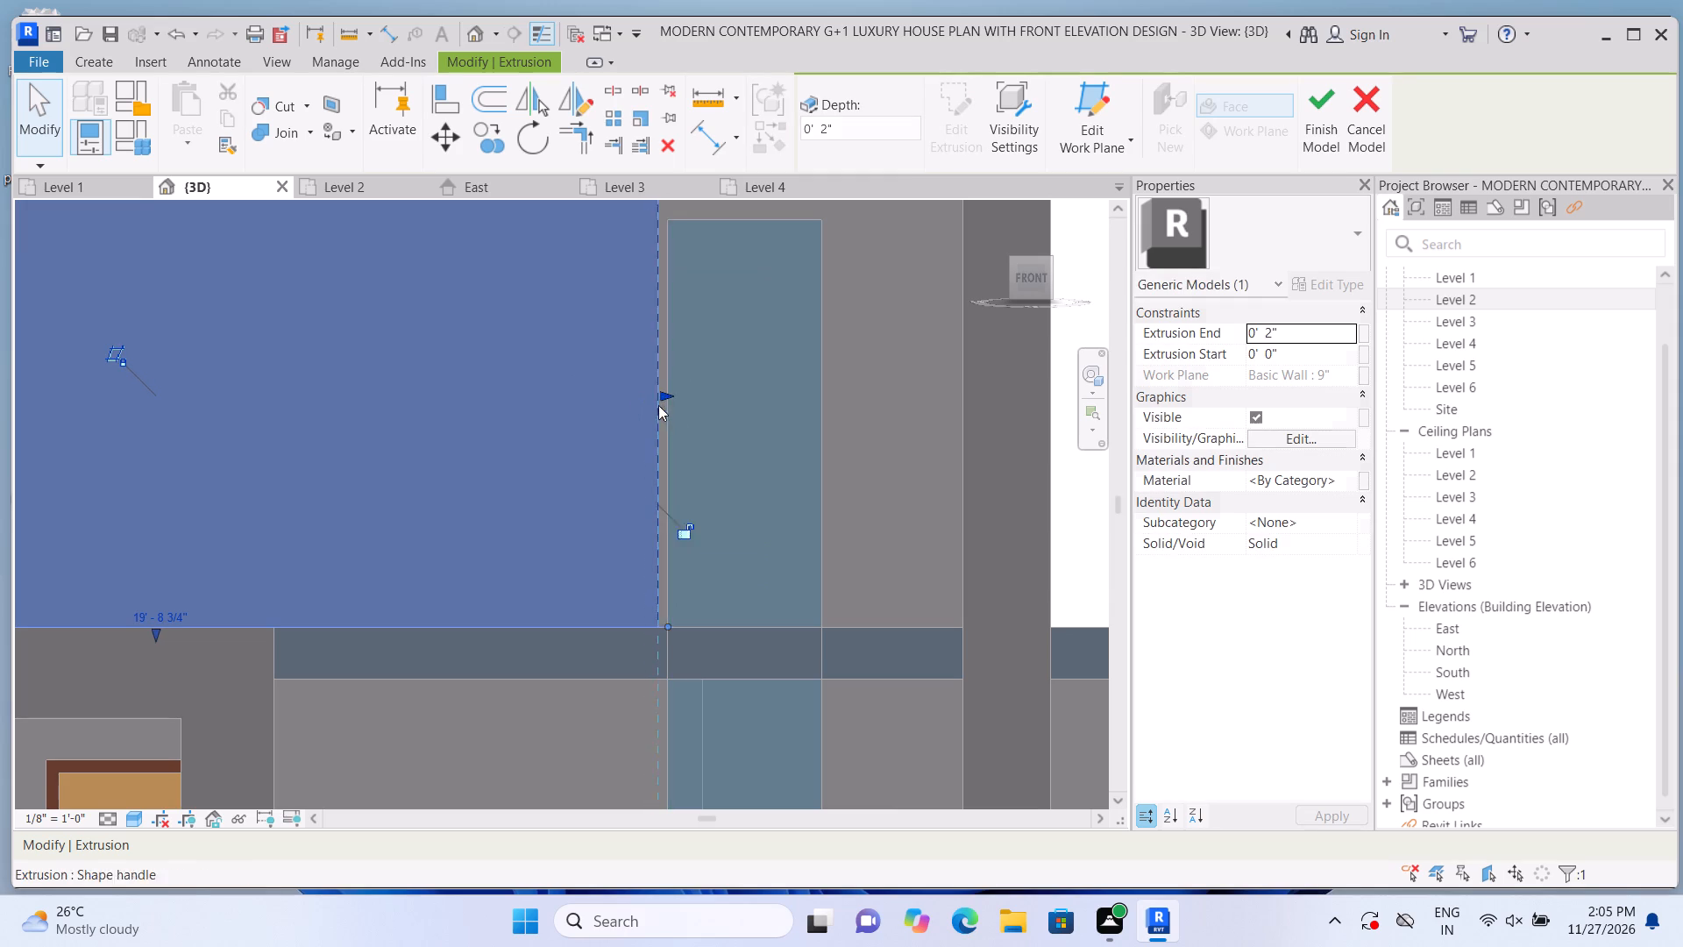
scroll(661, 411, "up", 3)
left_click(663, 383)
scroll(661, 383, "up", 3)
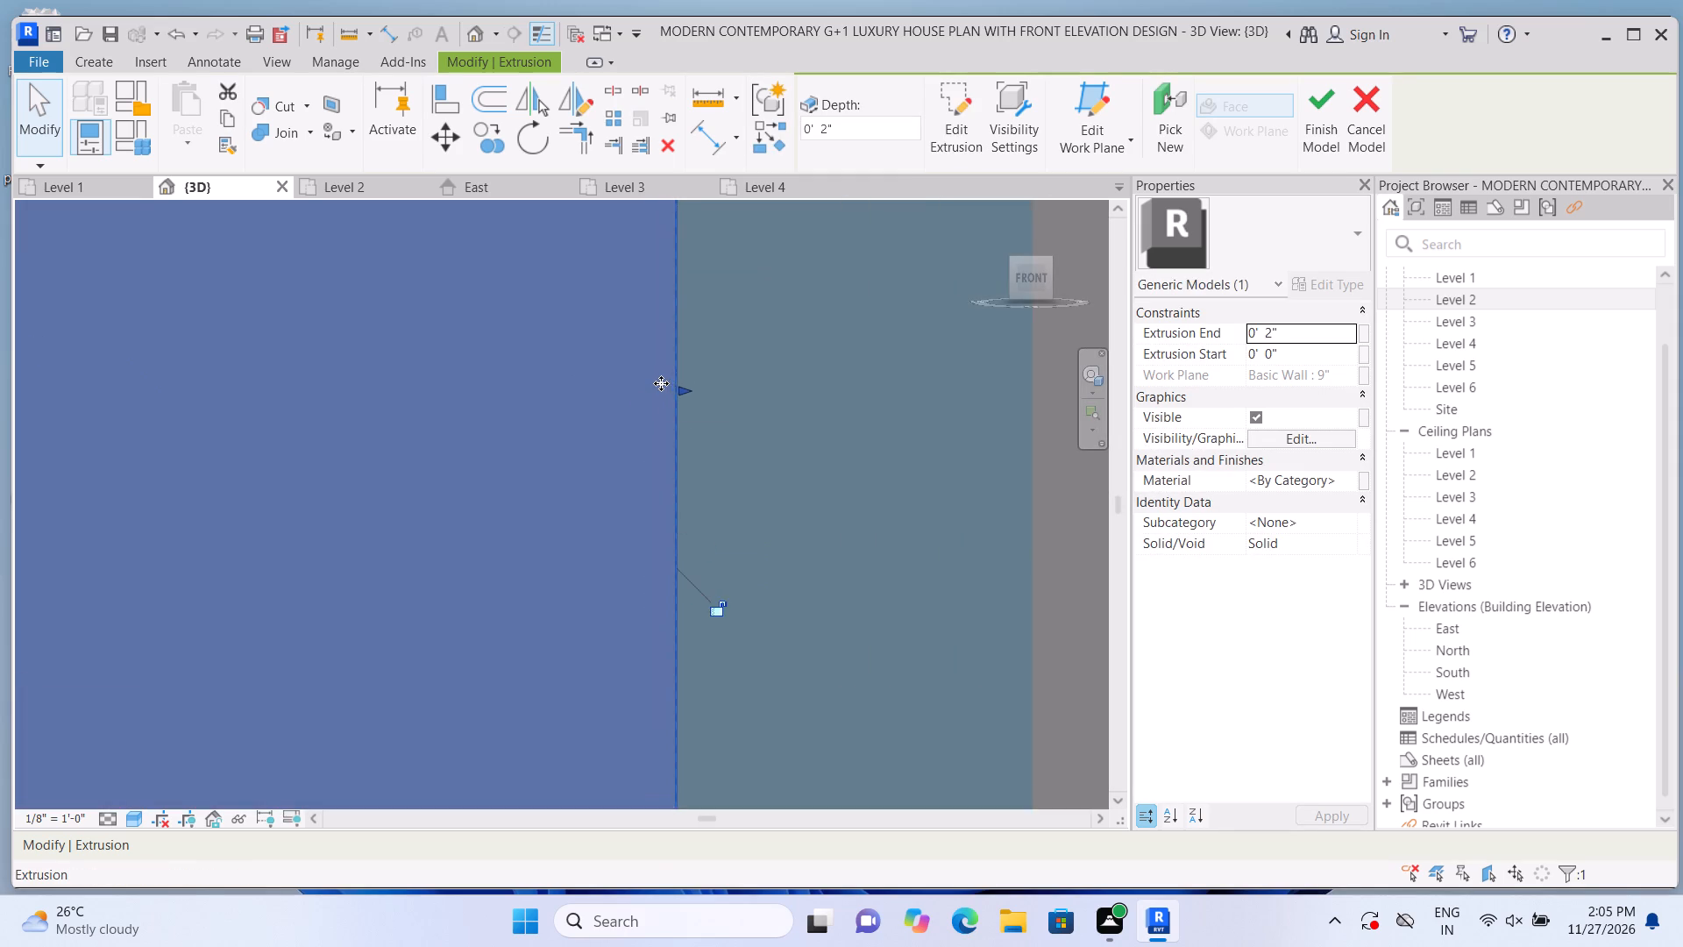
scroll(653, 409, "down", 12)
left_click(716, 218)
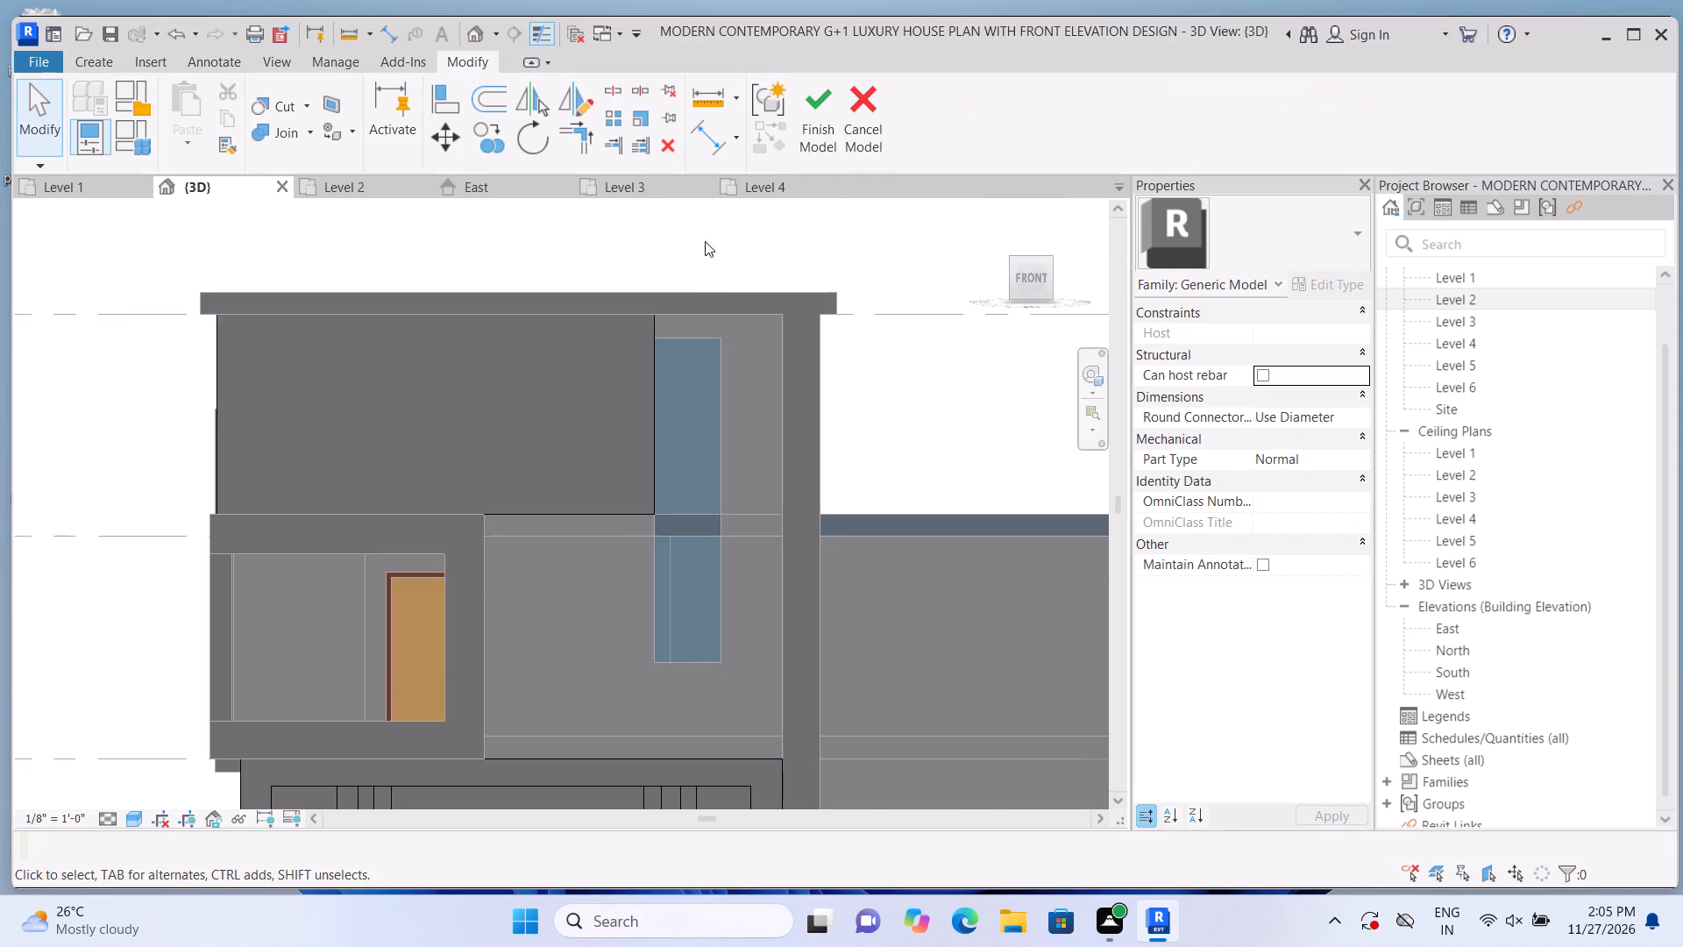
Extrude a 2" deep panel about 1' 0 3/4" high on the wall face above the tall window, spanning from the large panel to the right-hand pier.
scroll(704, 246, "up", 2)
left_click(82, 56)
left_click(212, 151)
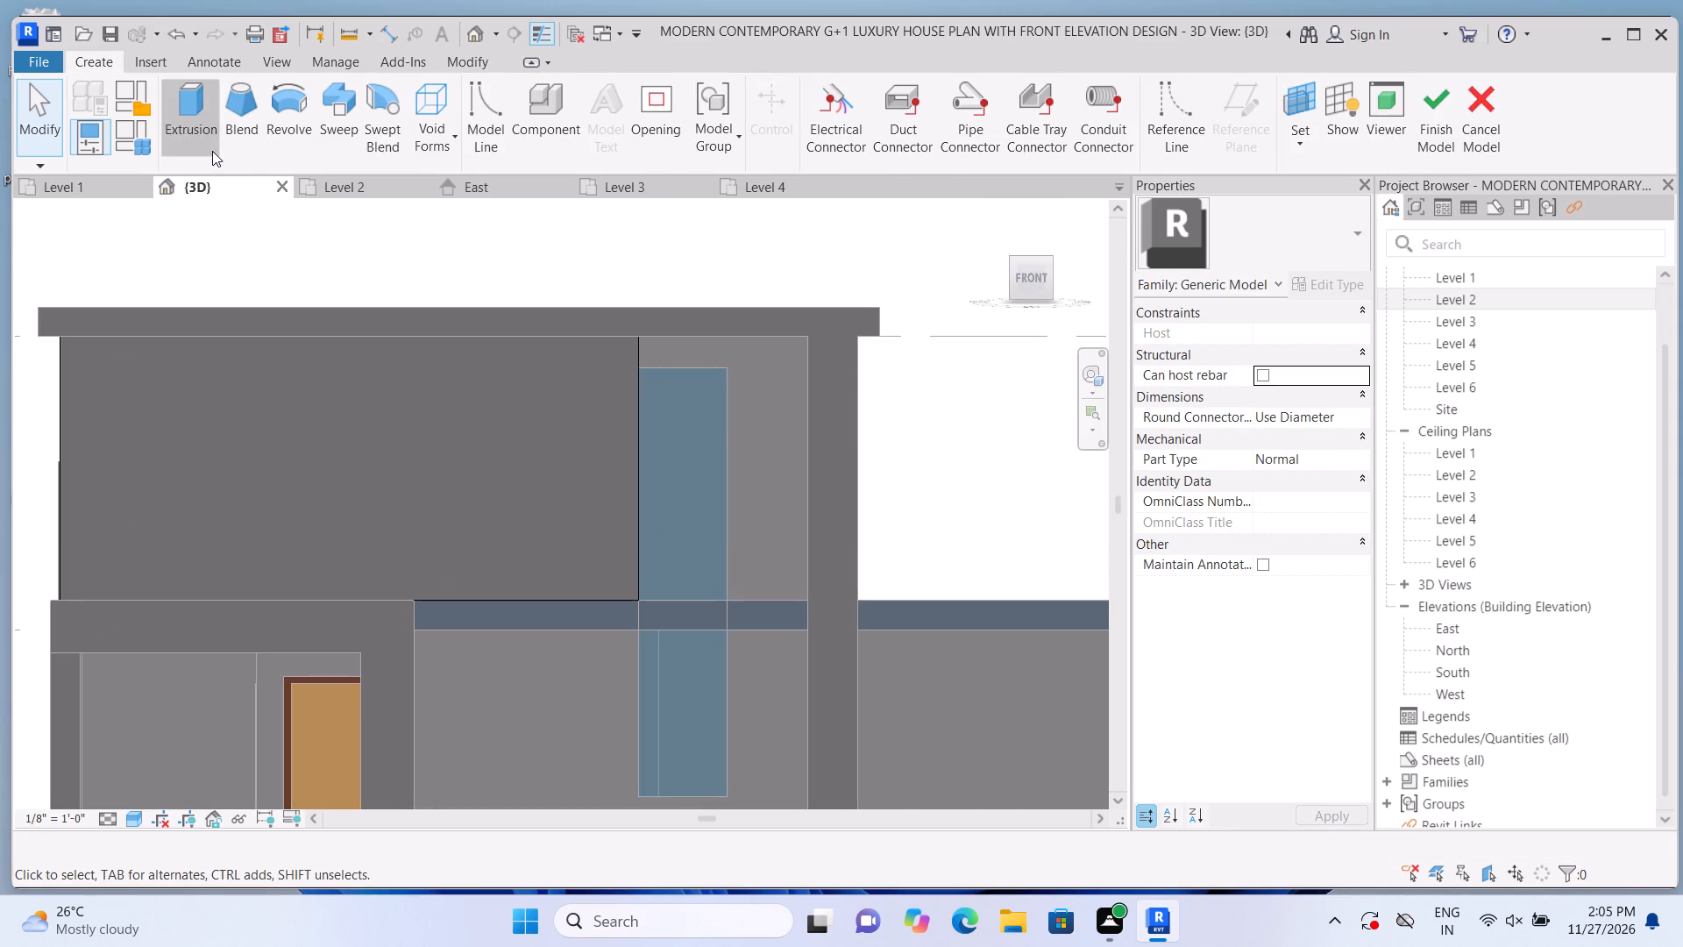
left_click(1147, 150)
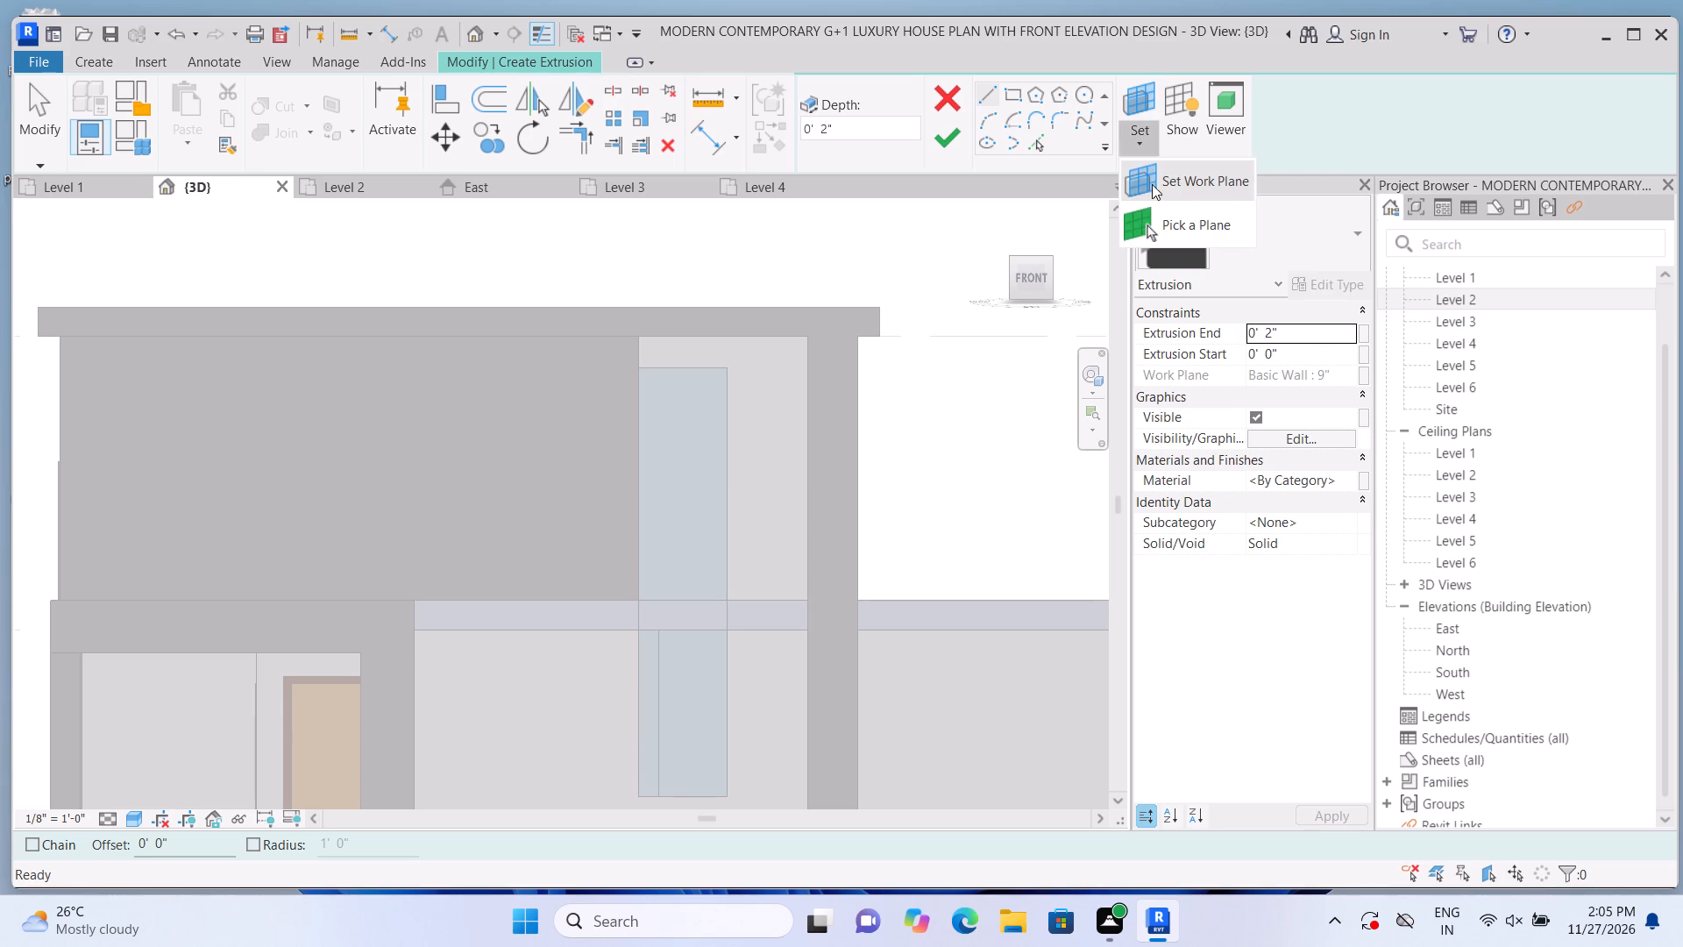
left_click(1159, 214)
left_click(774, 444)
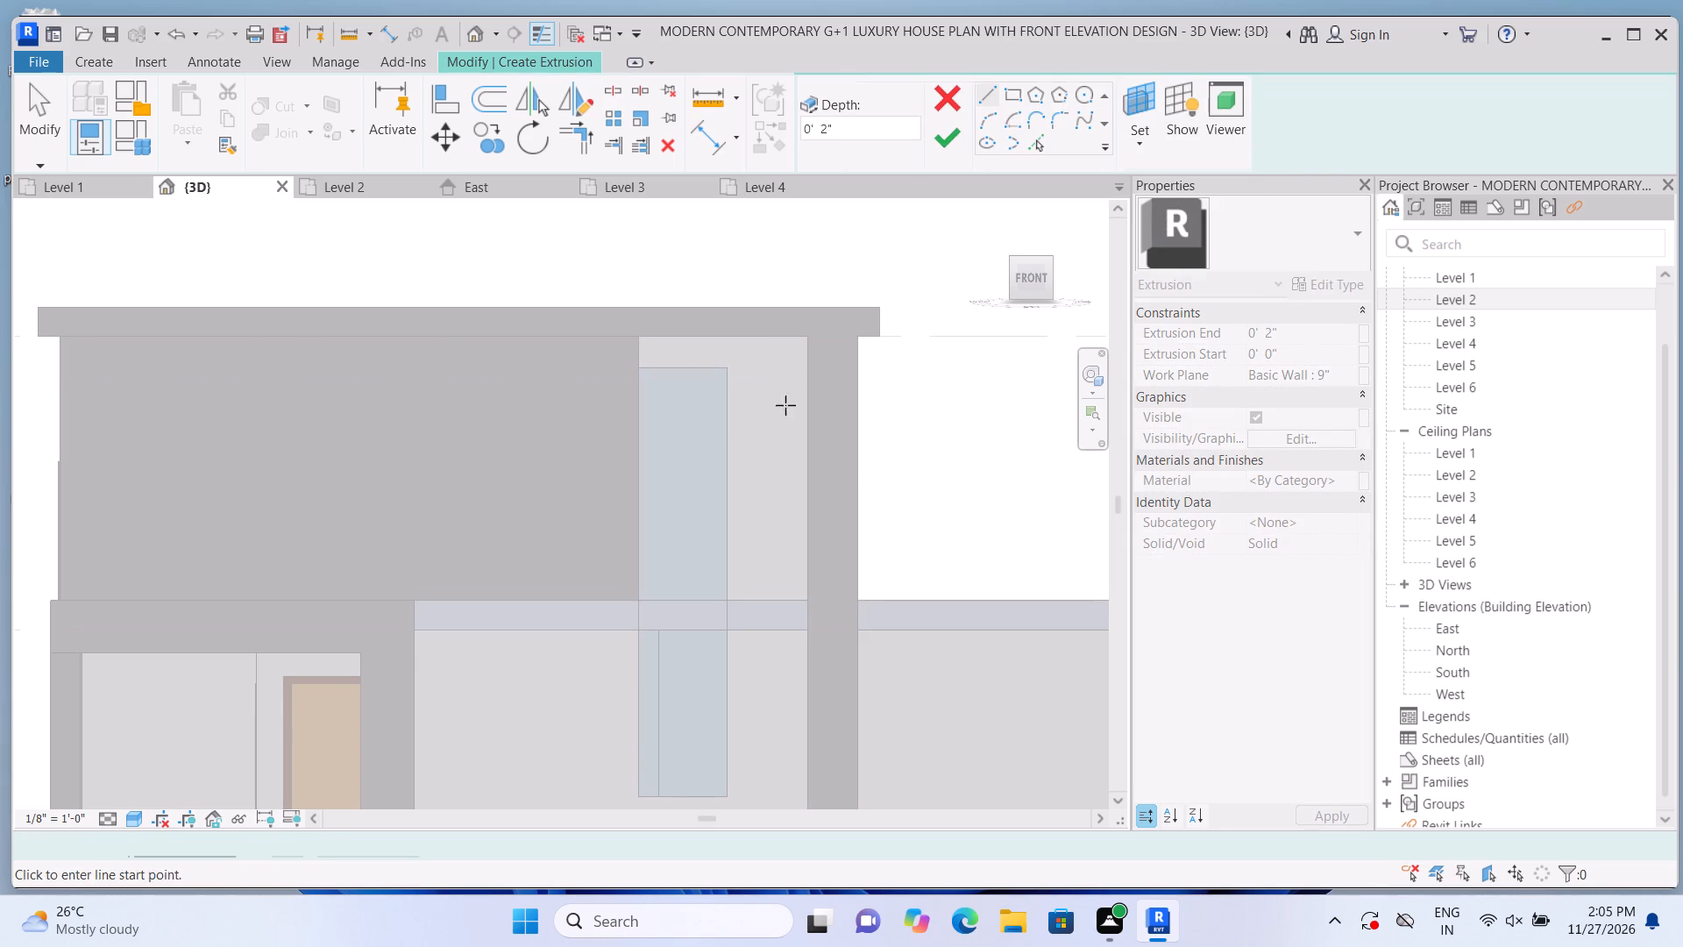
left_click(1007, 89)
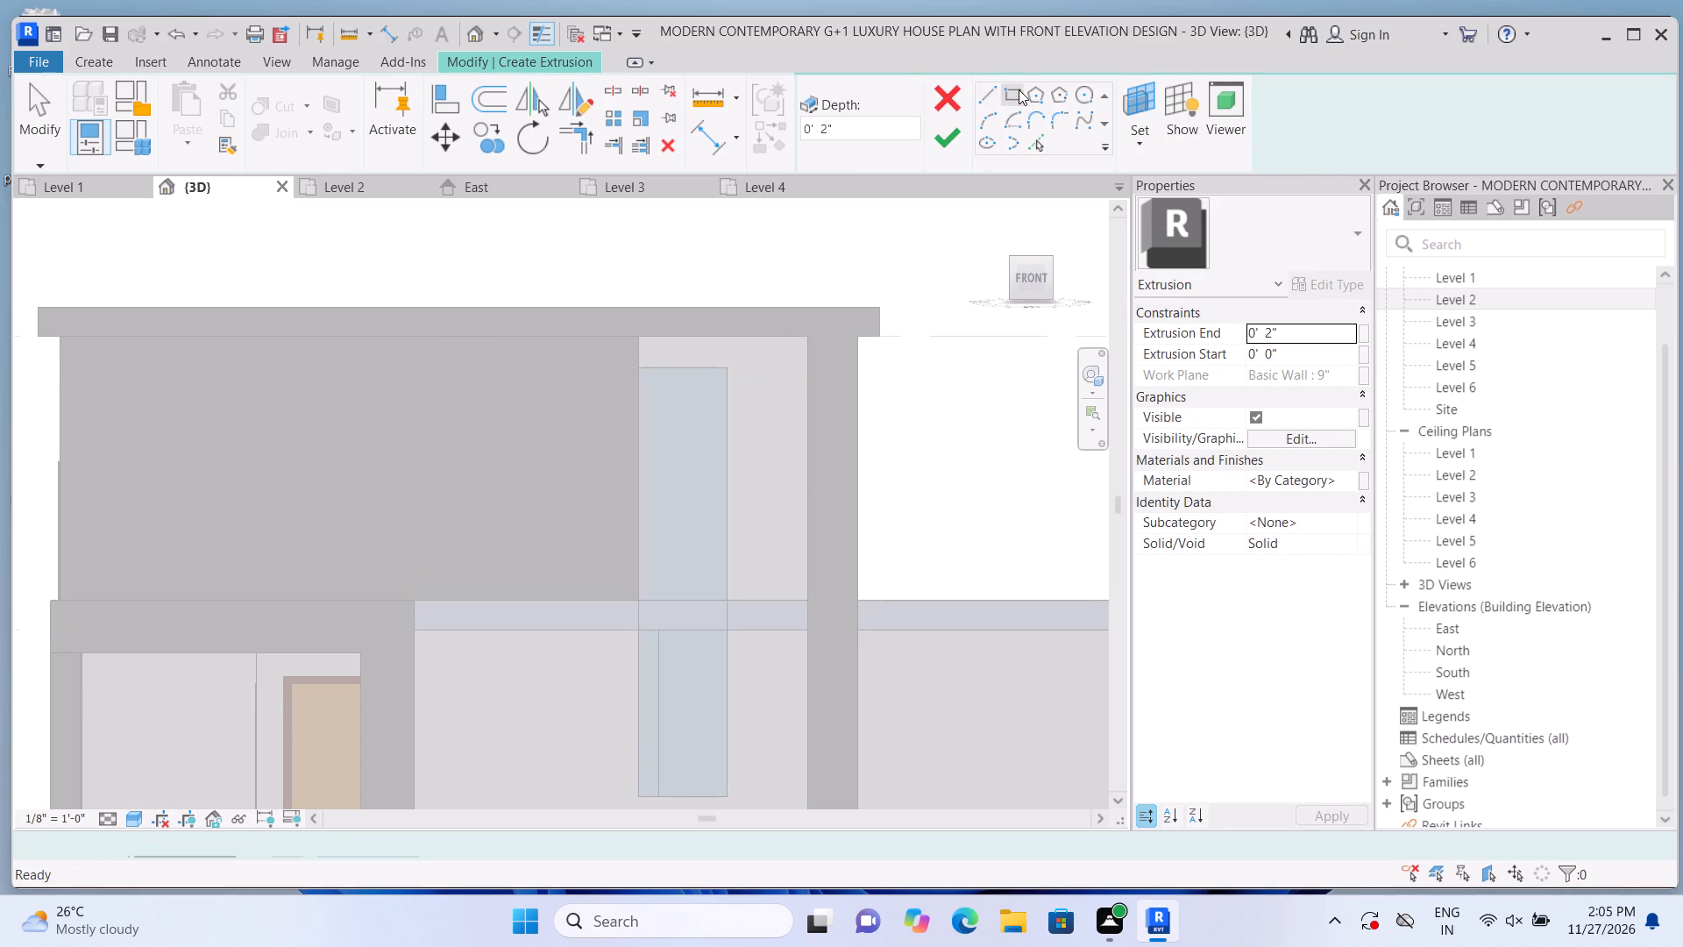
scroll(743, 288, "up", 7)
left_click(547, 365)
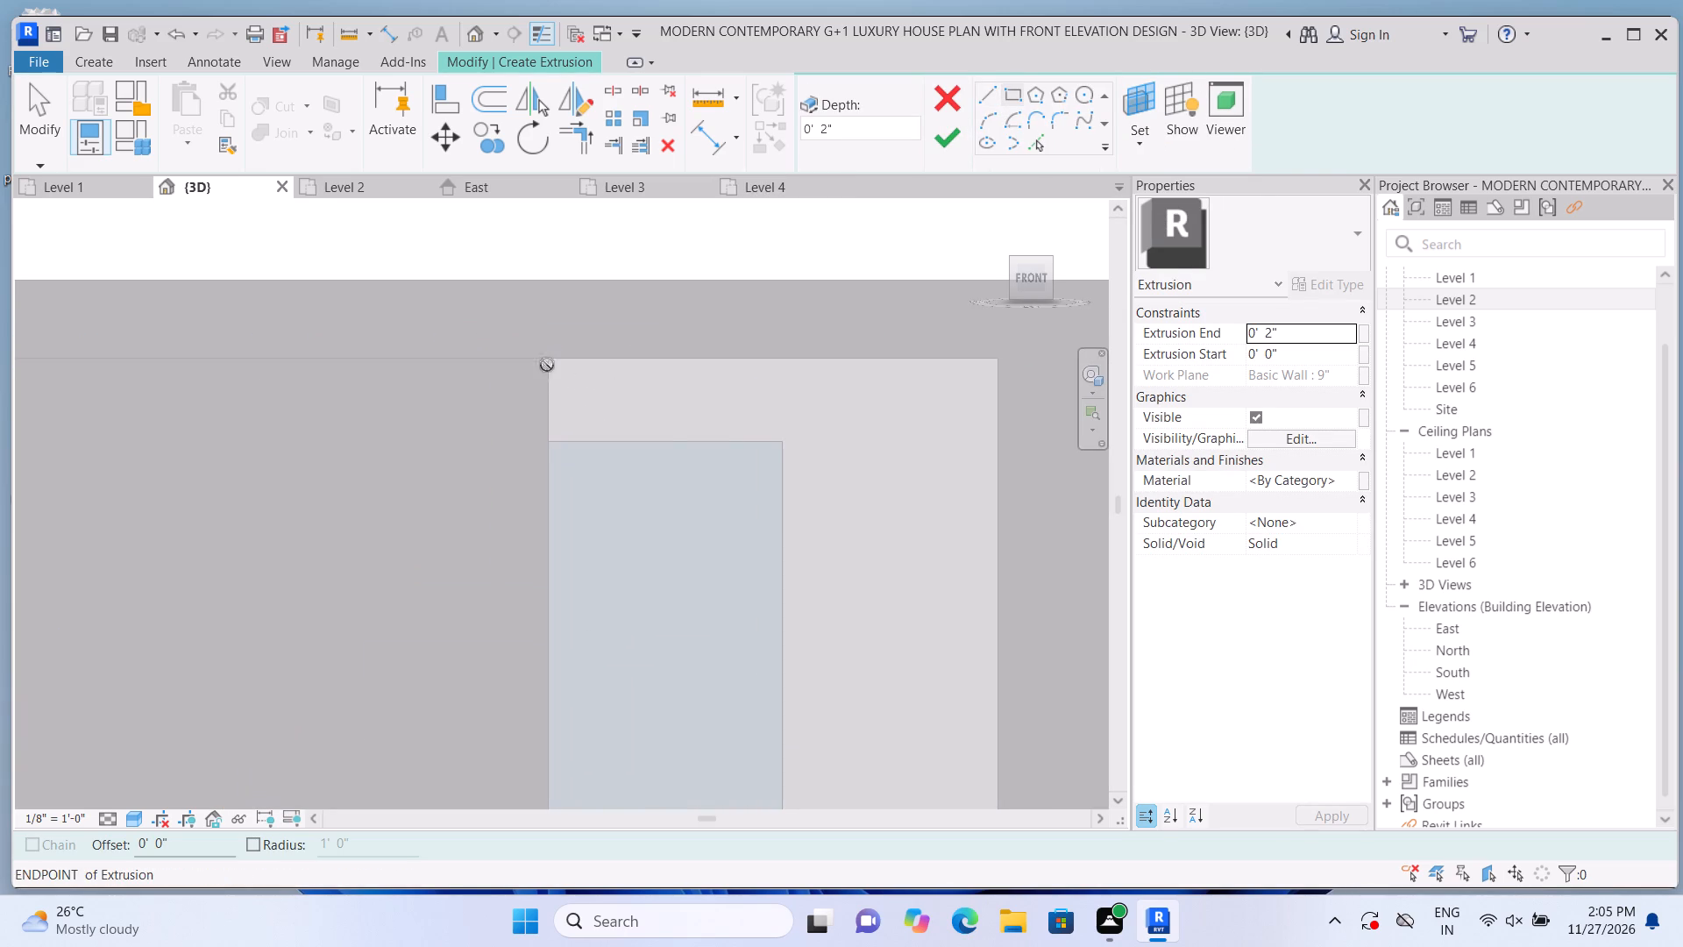
middle_click_drag(825, 431, 627, 428)
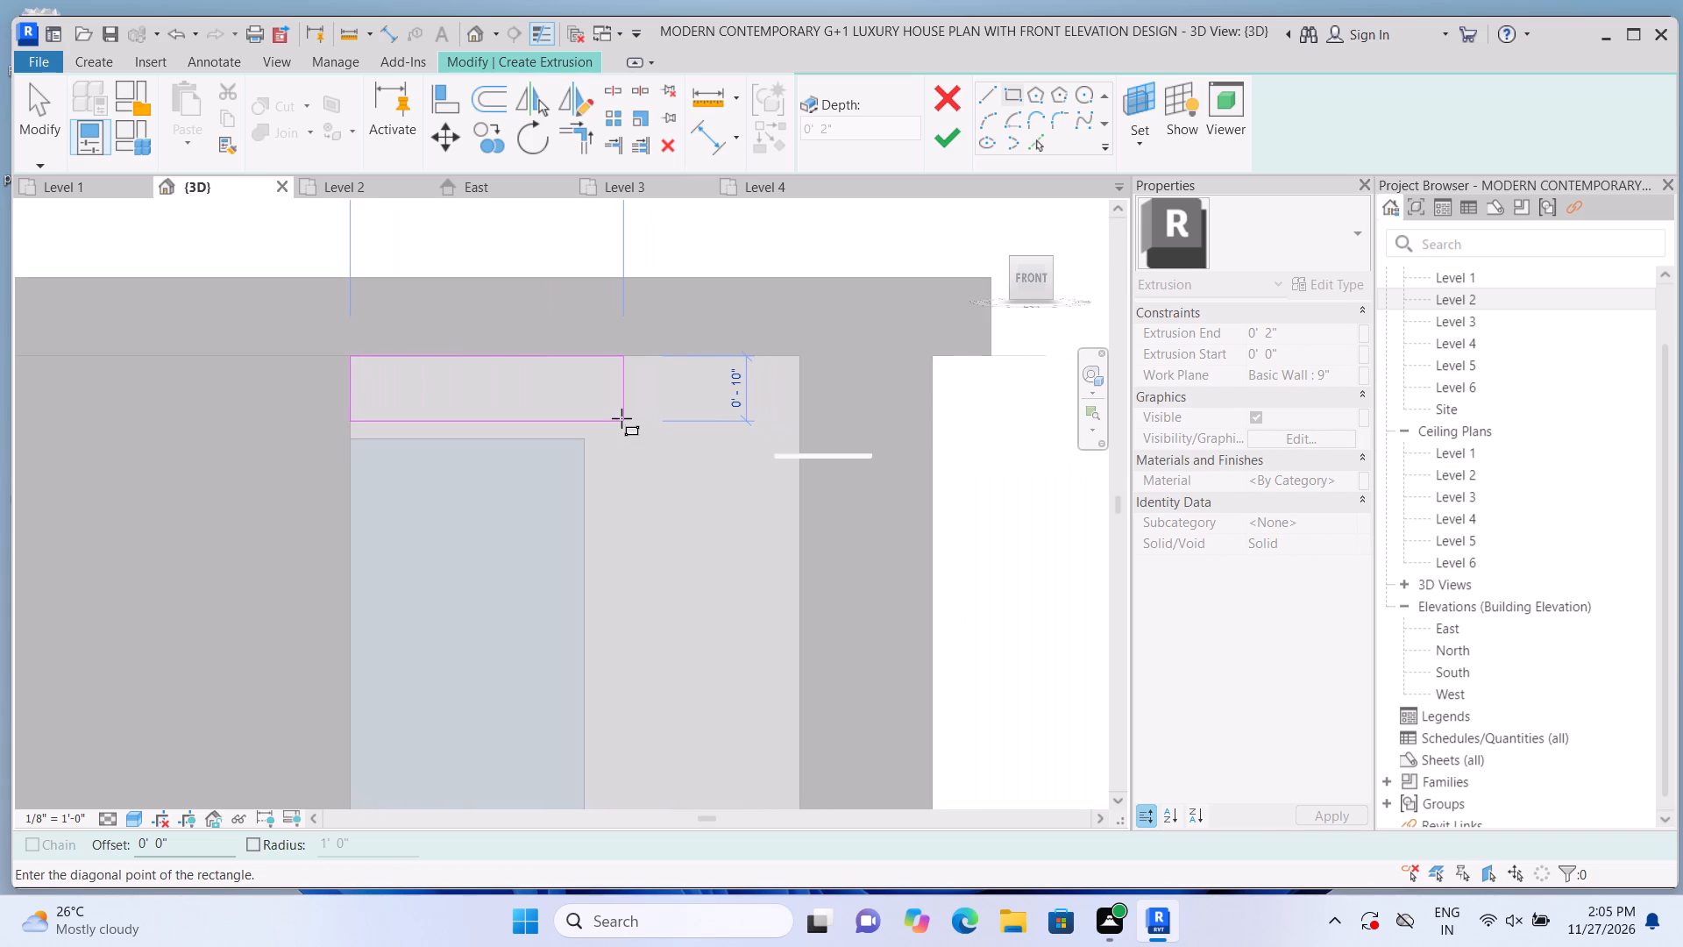
scroll(621, 418, "up", 3)
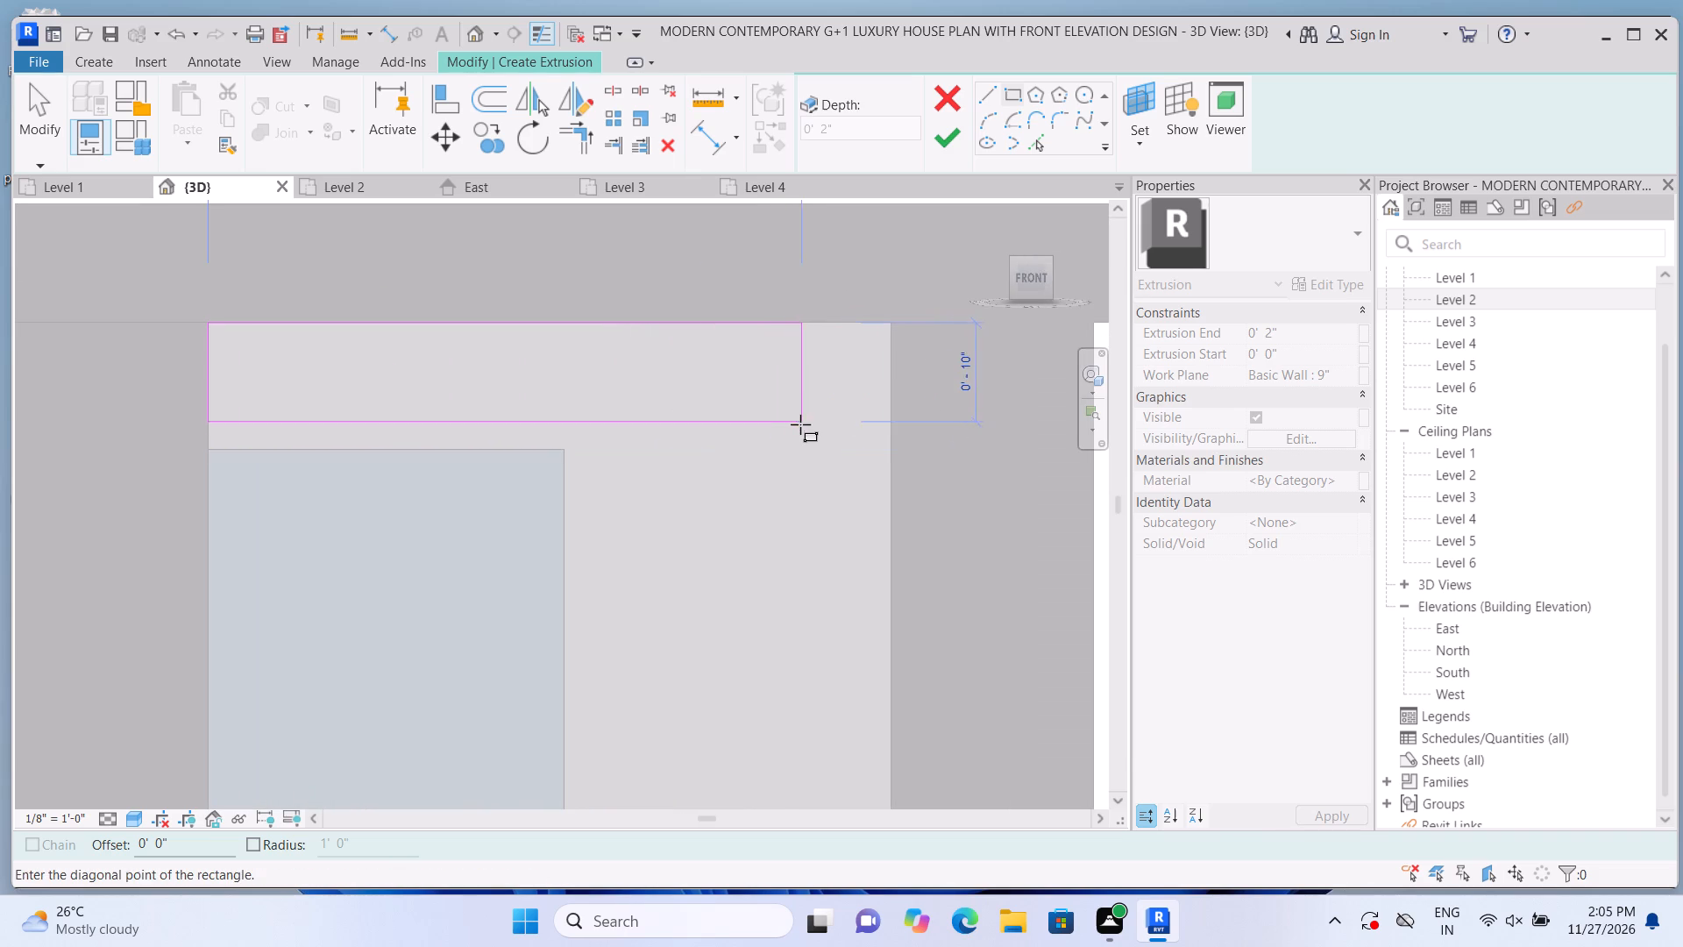
double_click(890, 450)
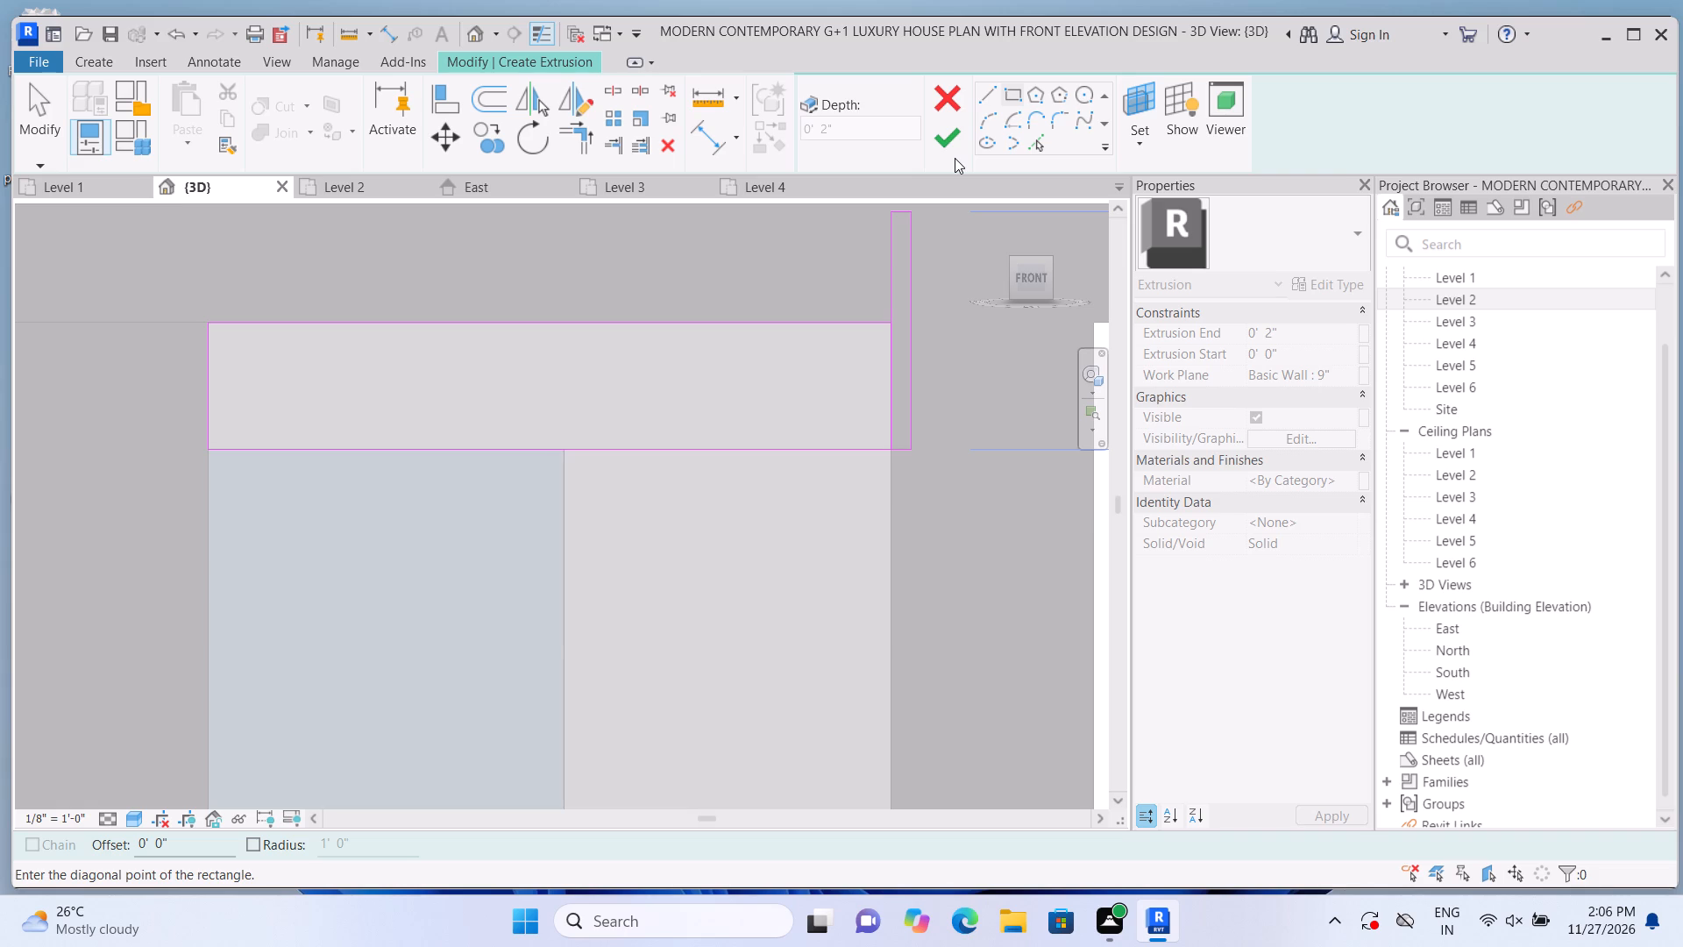
key("Escape")
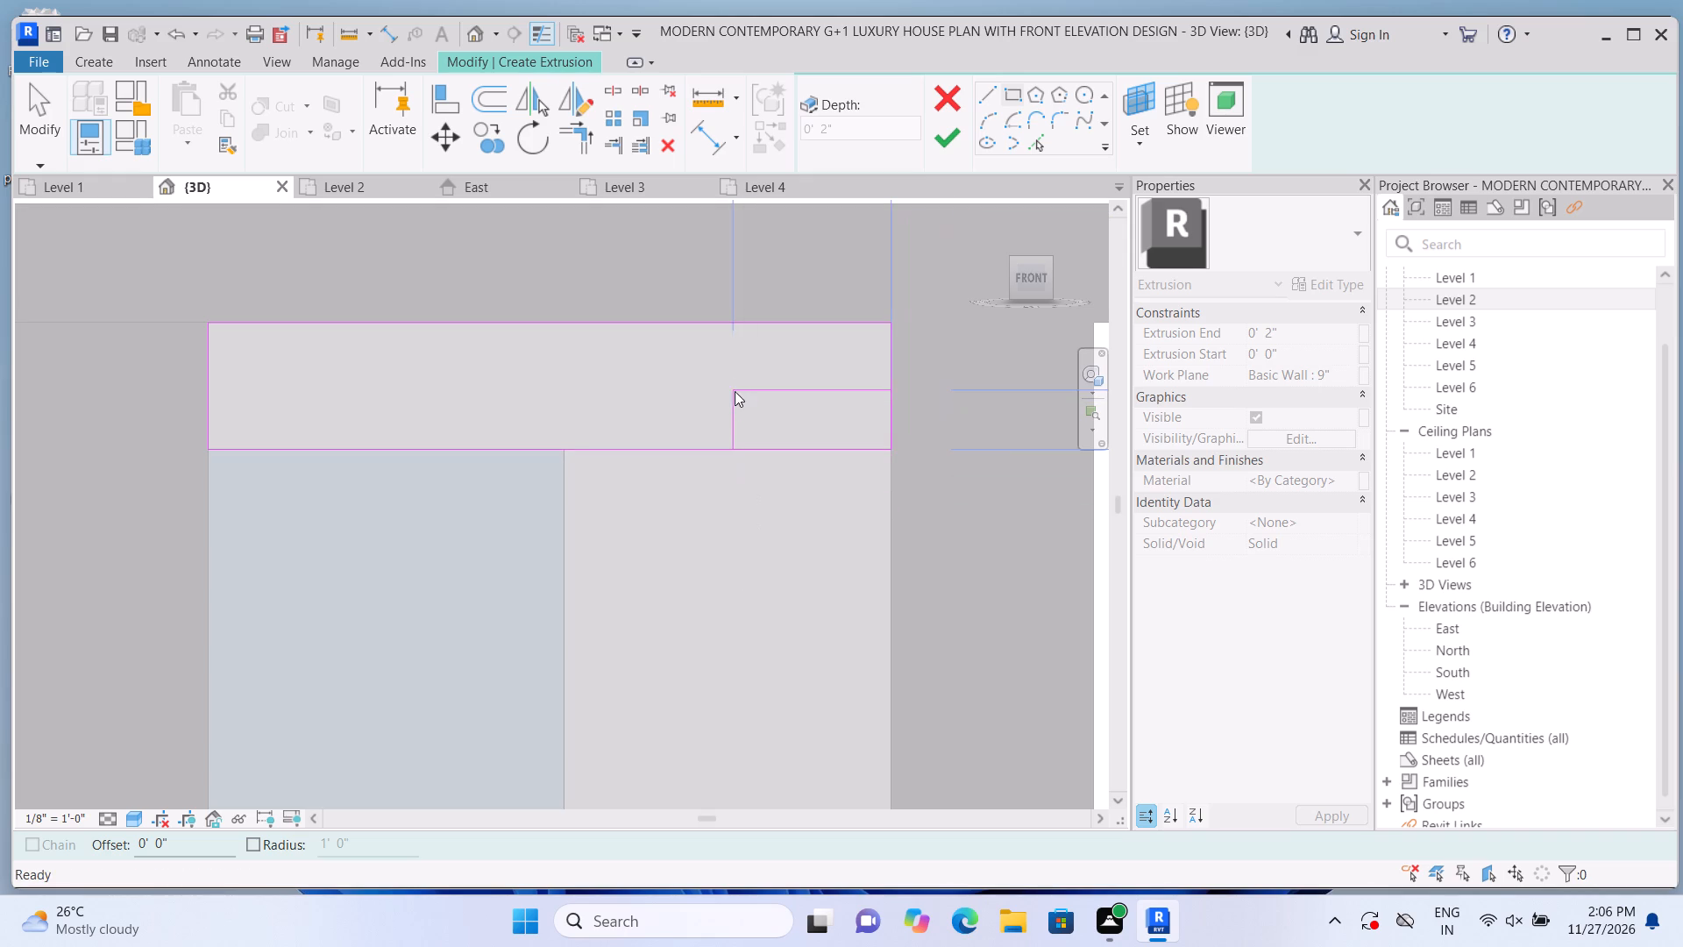
left_click(953, 139)
scroll(720, 462, "down", 5)
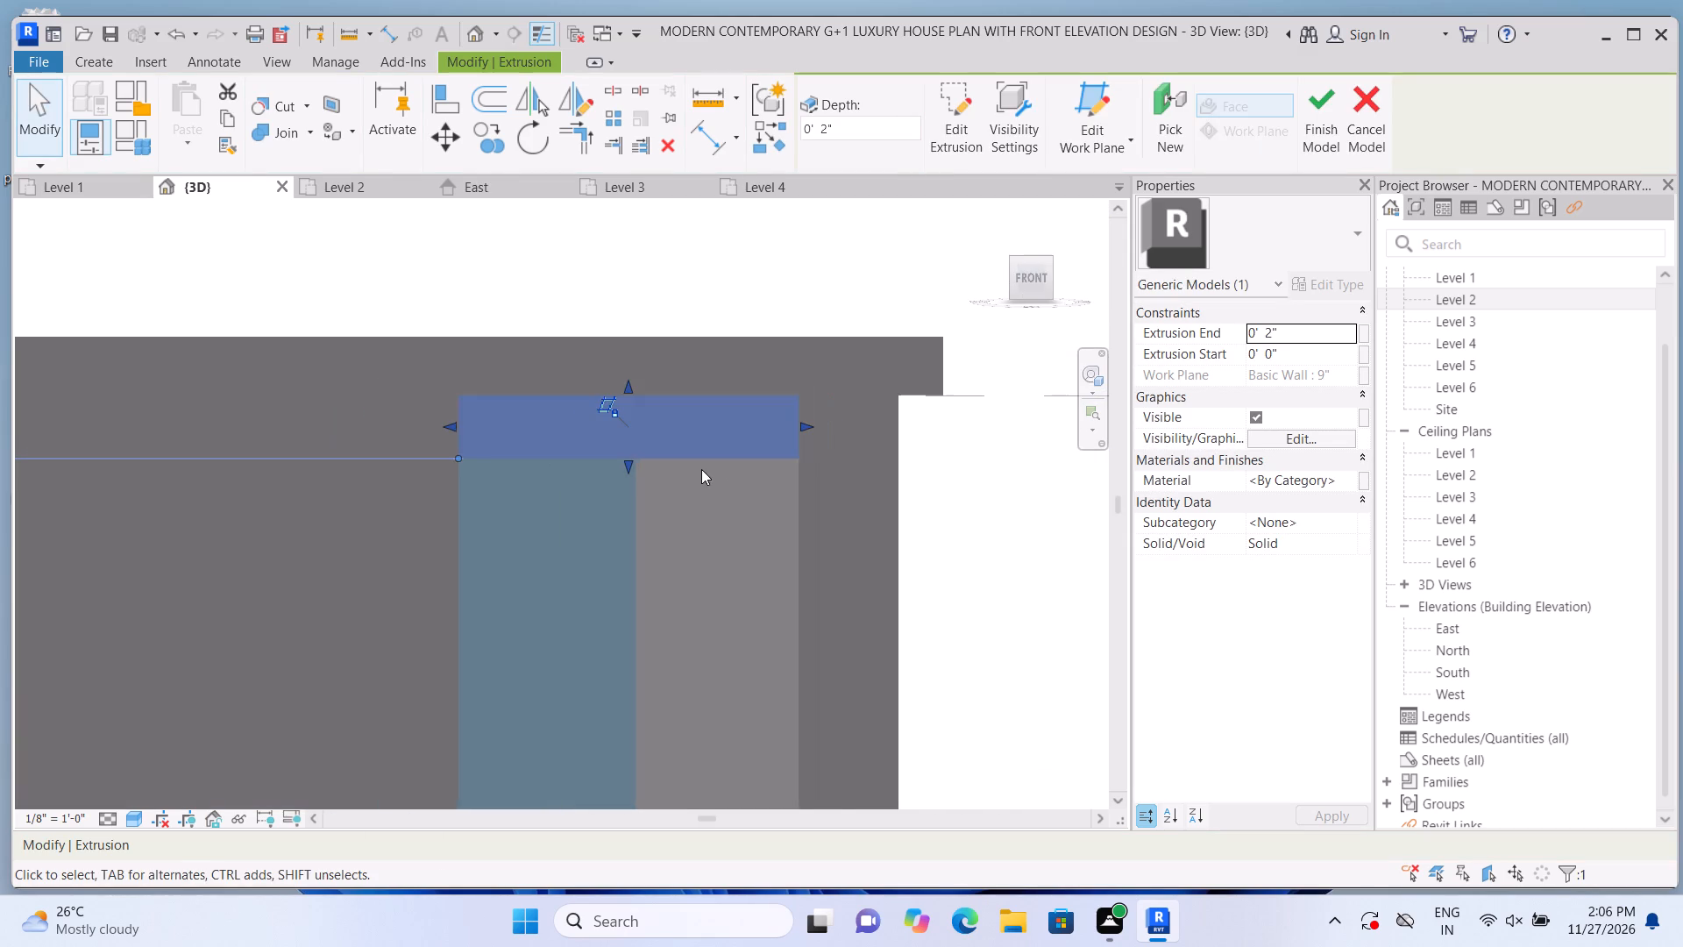
double_click(591, 295)
scroll(446, 317, "up", 1)
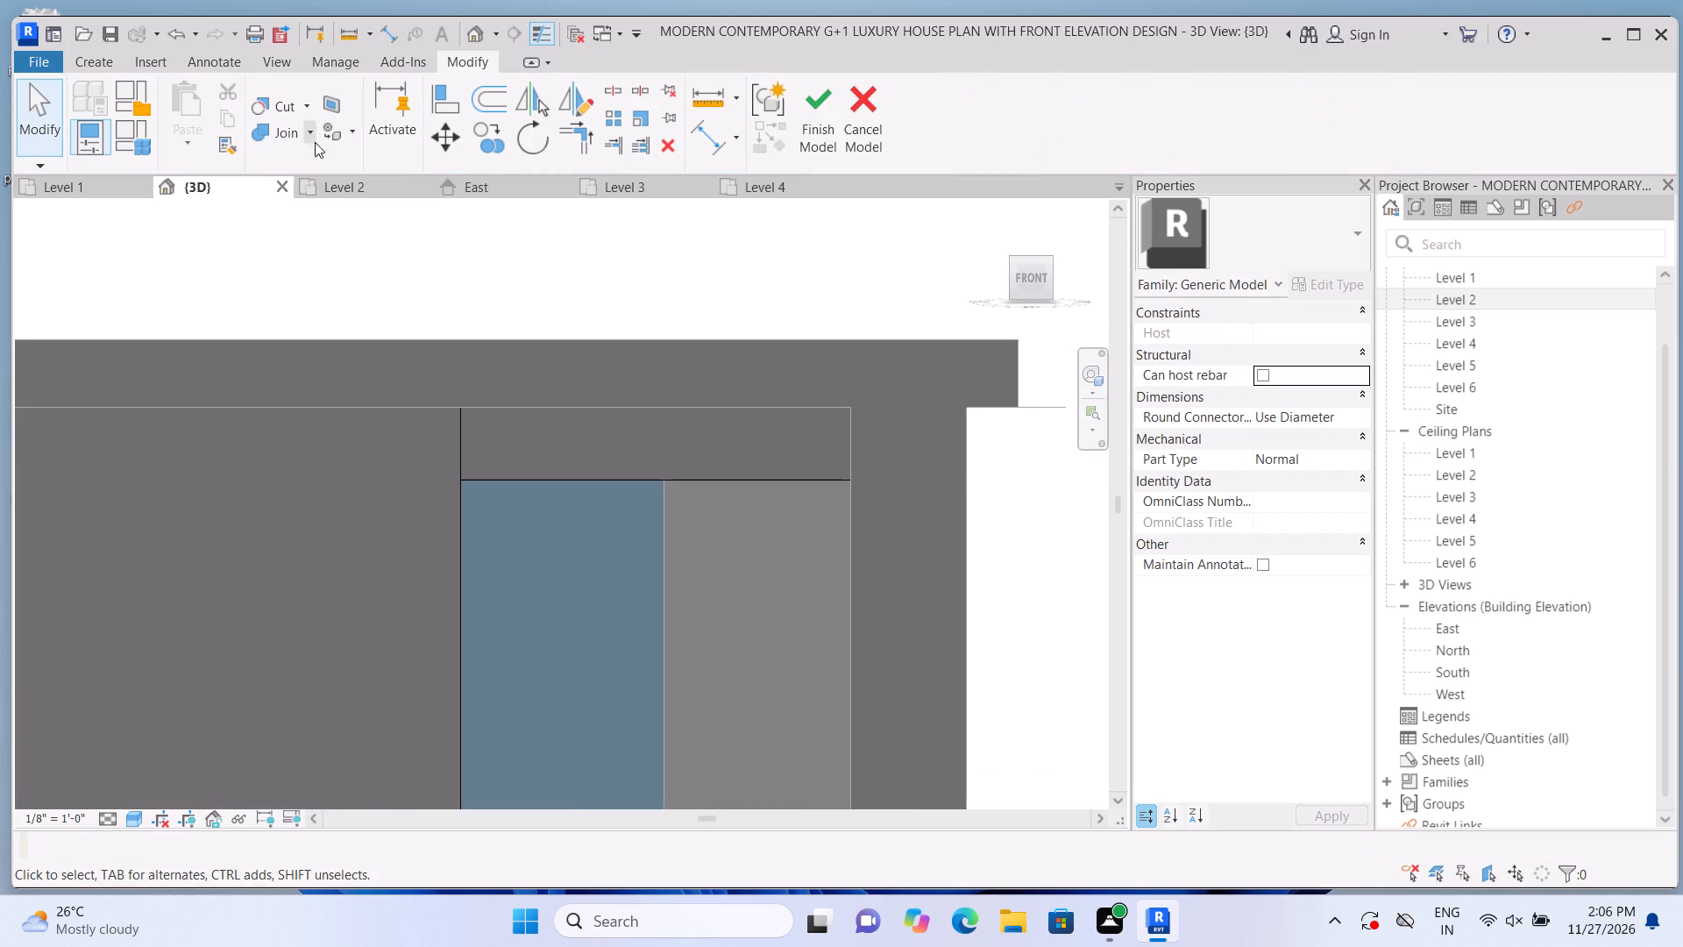
Join the panel above the tall window with the large upper wall panel to its left.
double_click(311, 130)
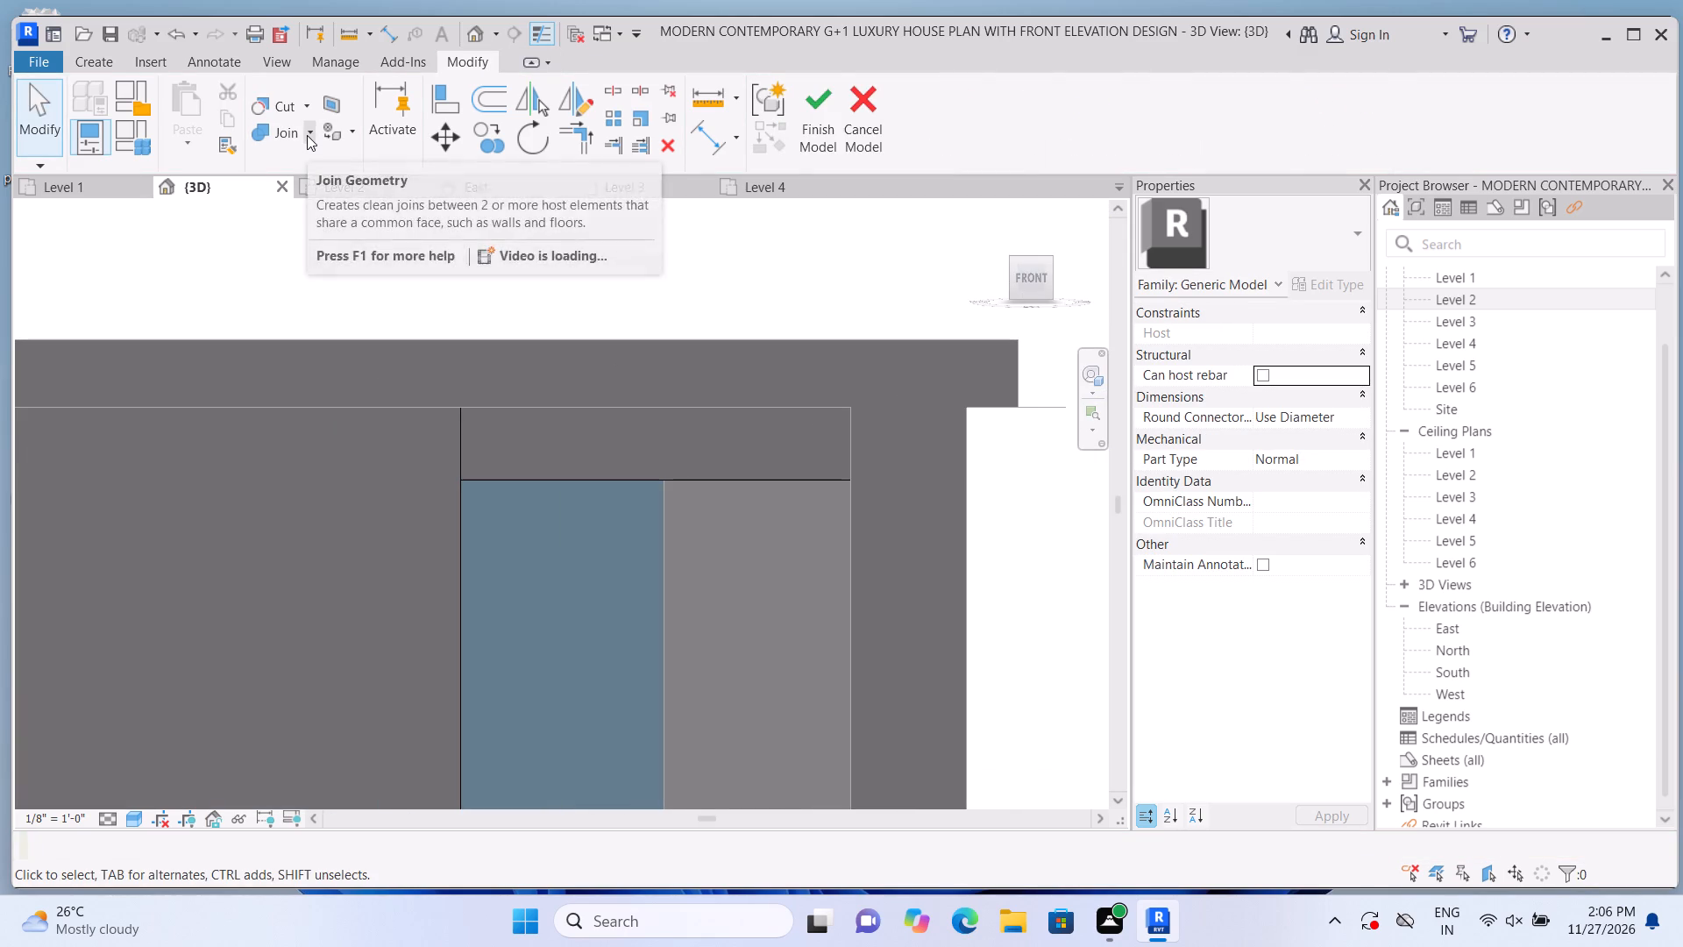
left_click(307, 135)
left_click(319, 172)
left_click(444, 490)
left_click(534, 448)
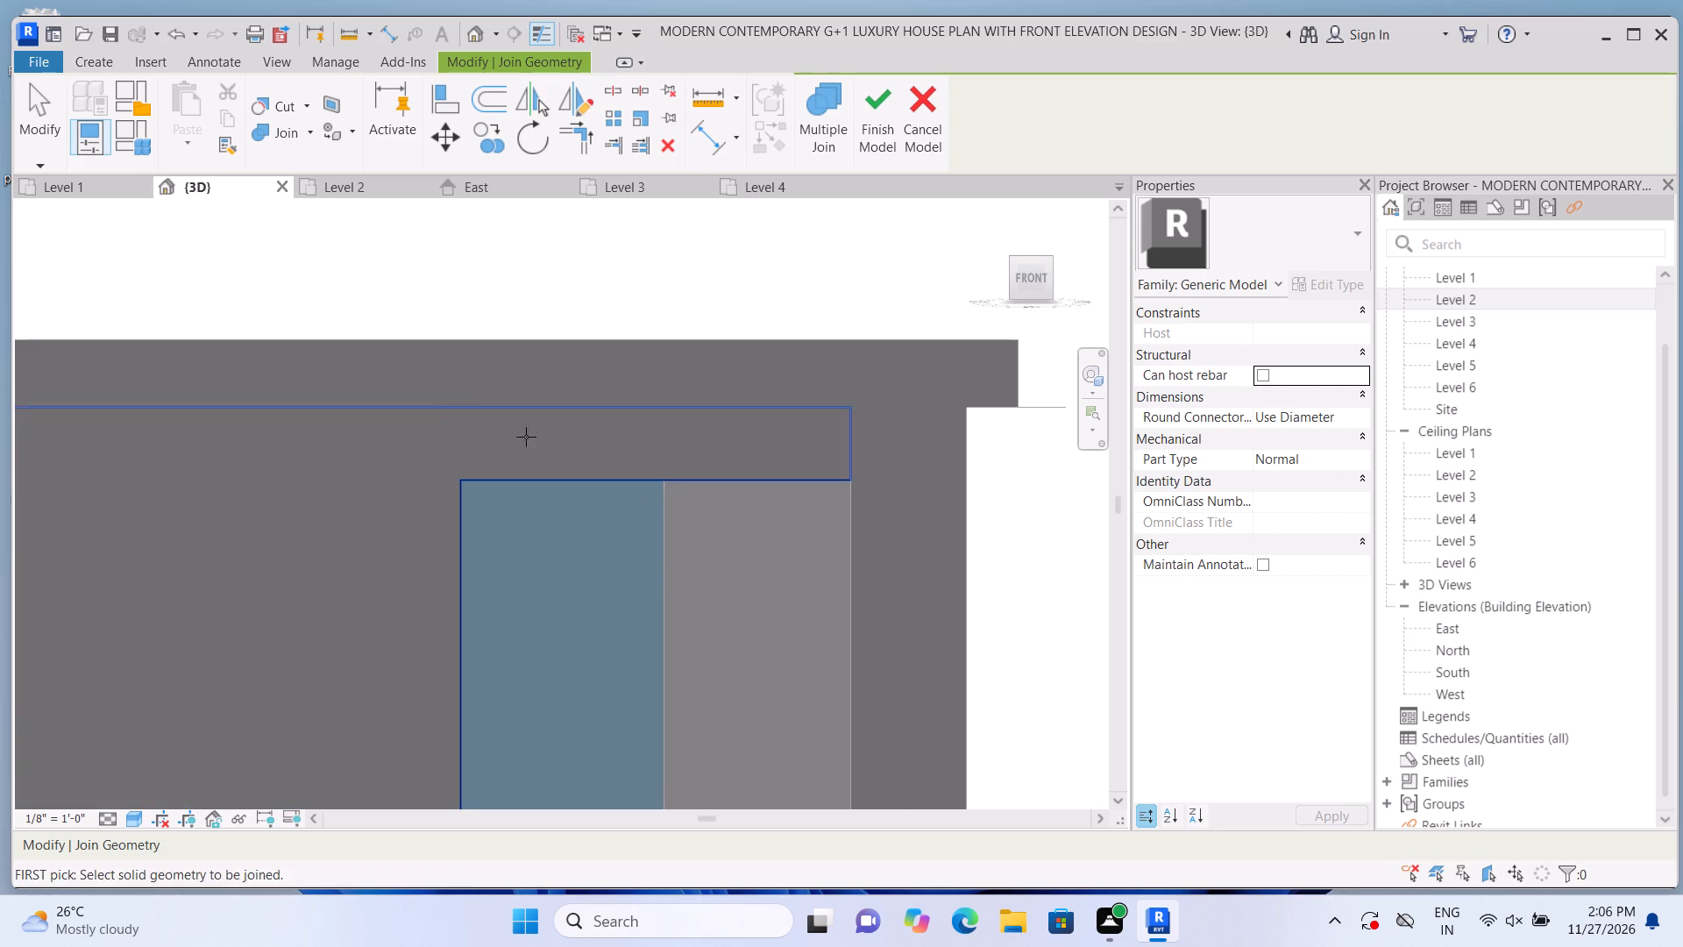
Sketch an extrusion rectangle on the upper front wall face, between the tall window and right-hand pier, from window head down to the roof line.
scroll(454, 316, "down", 3)
left_click(85, 60)
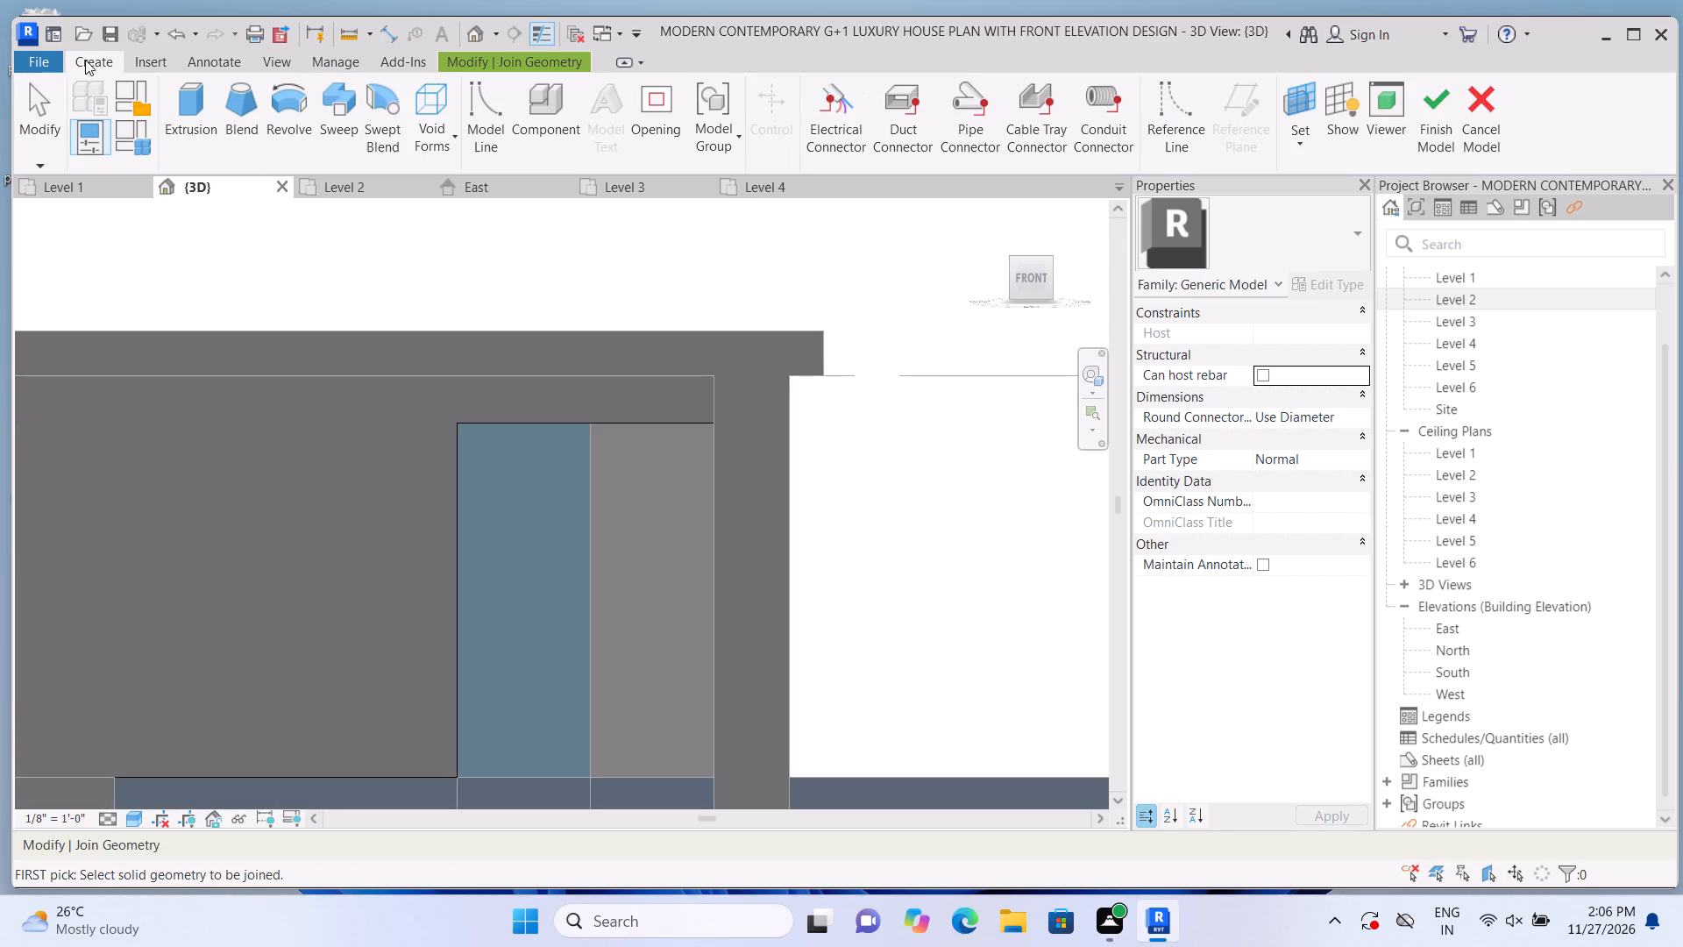
left_click(188, 117)
left_click(1132, 140)
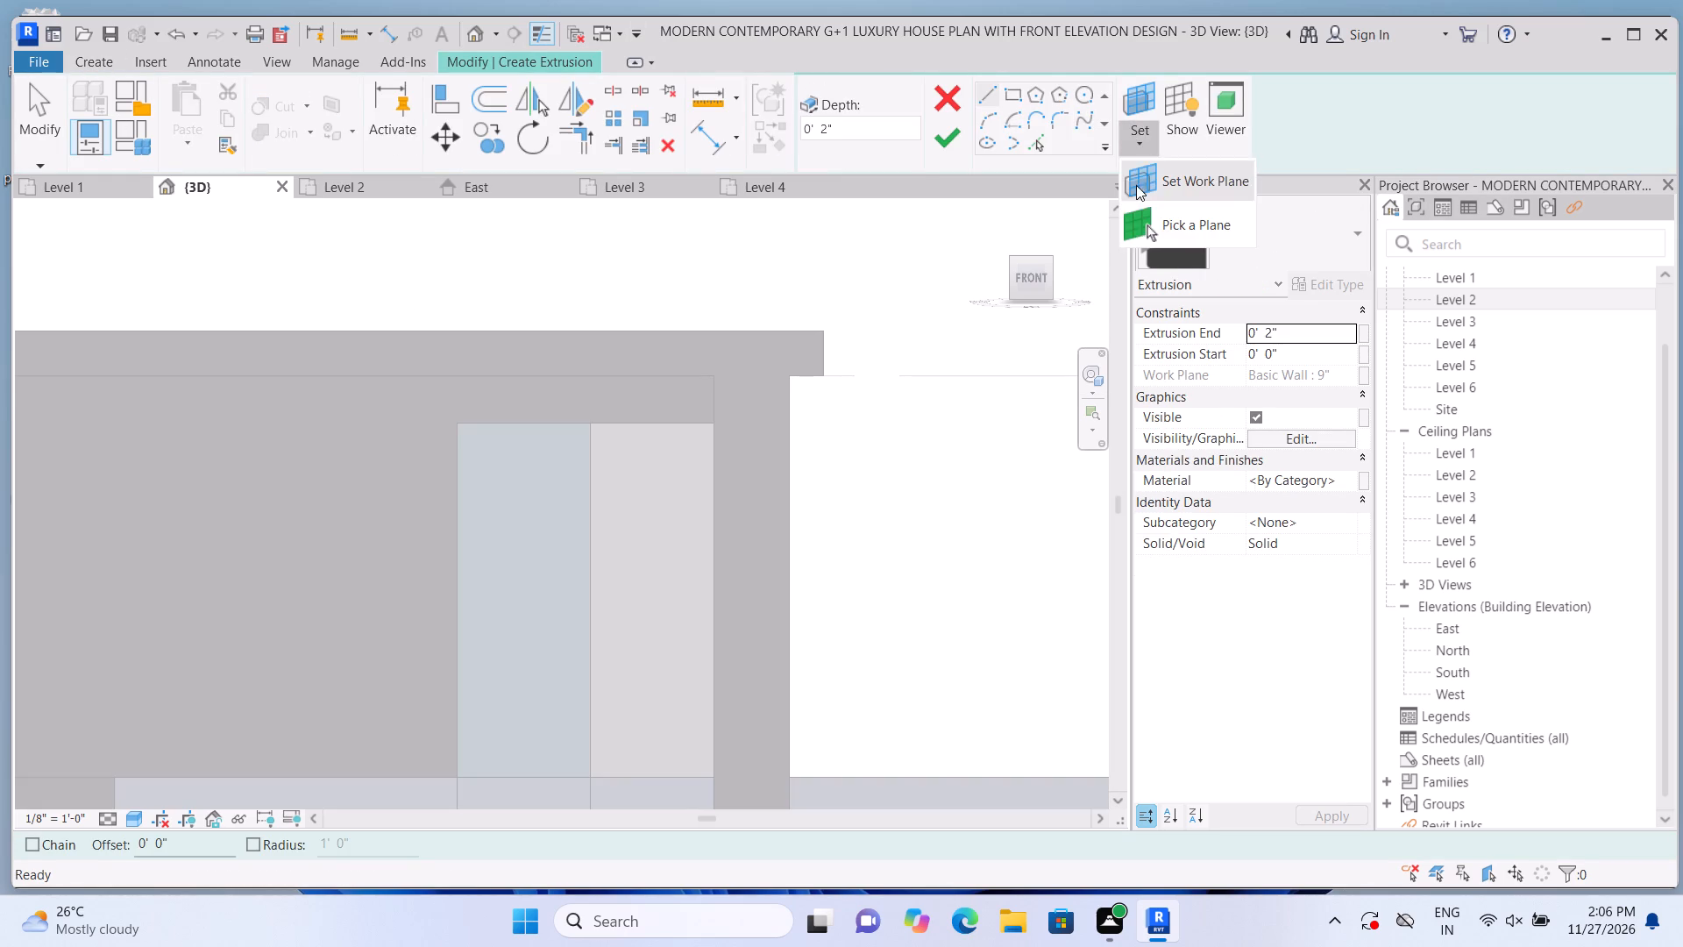
double_click(1149, 217)
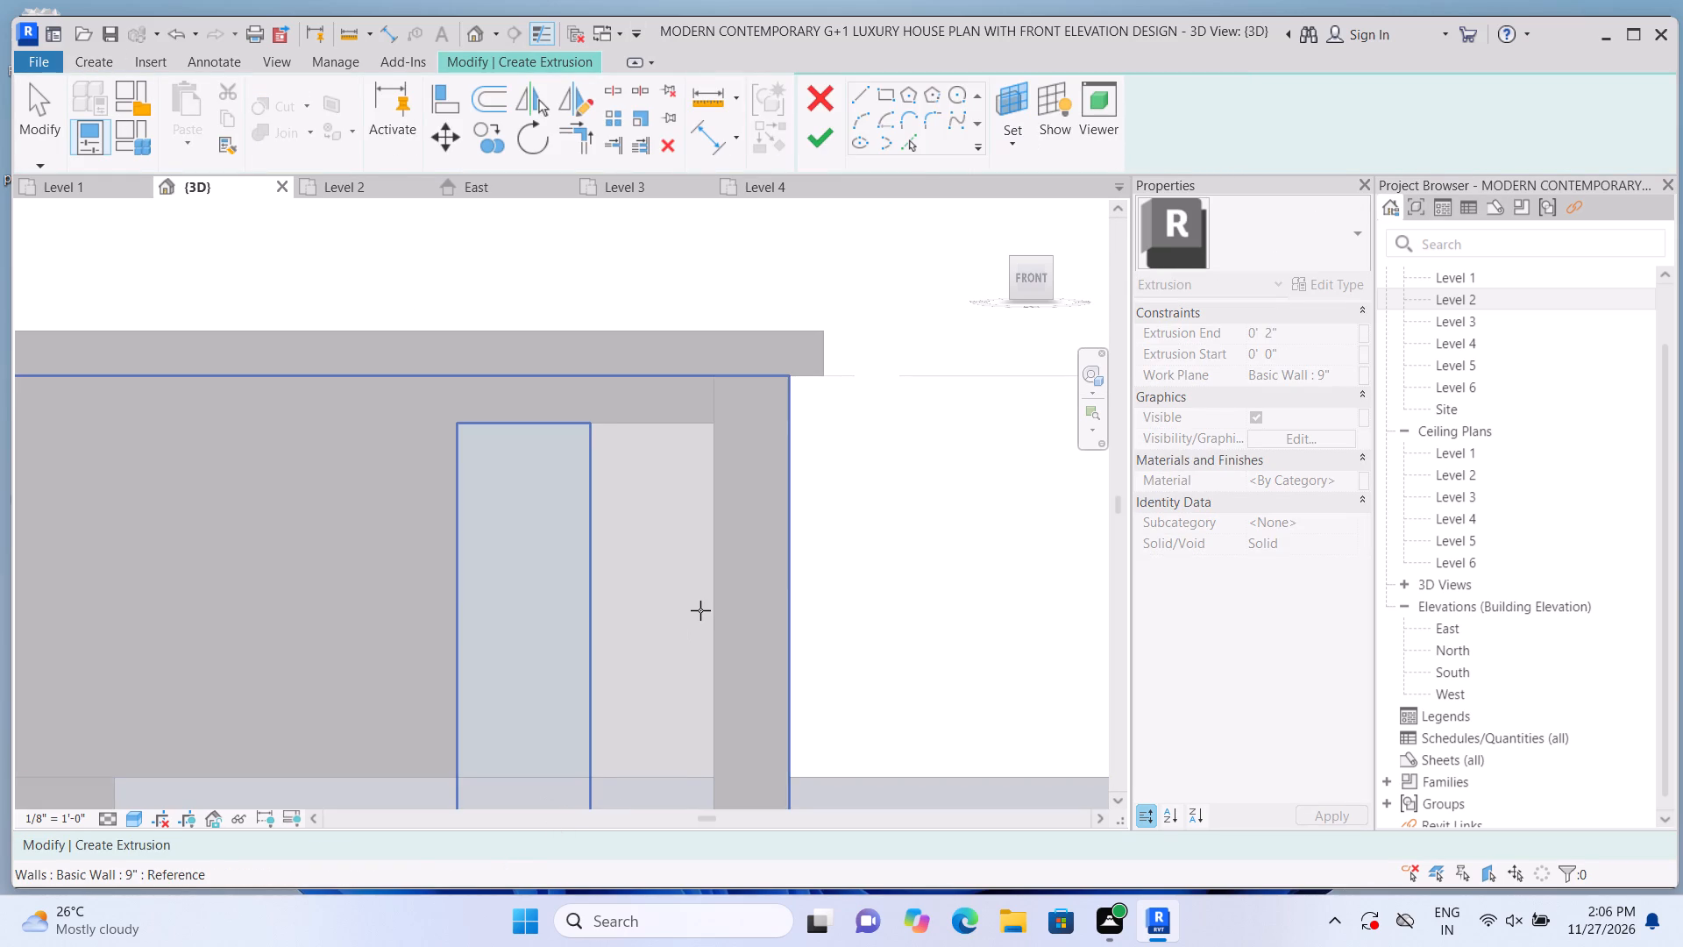
left_click(700, 610)
scroll(448, 545, "down", 5)
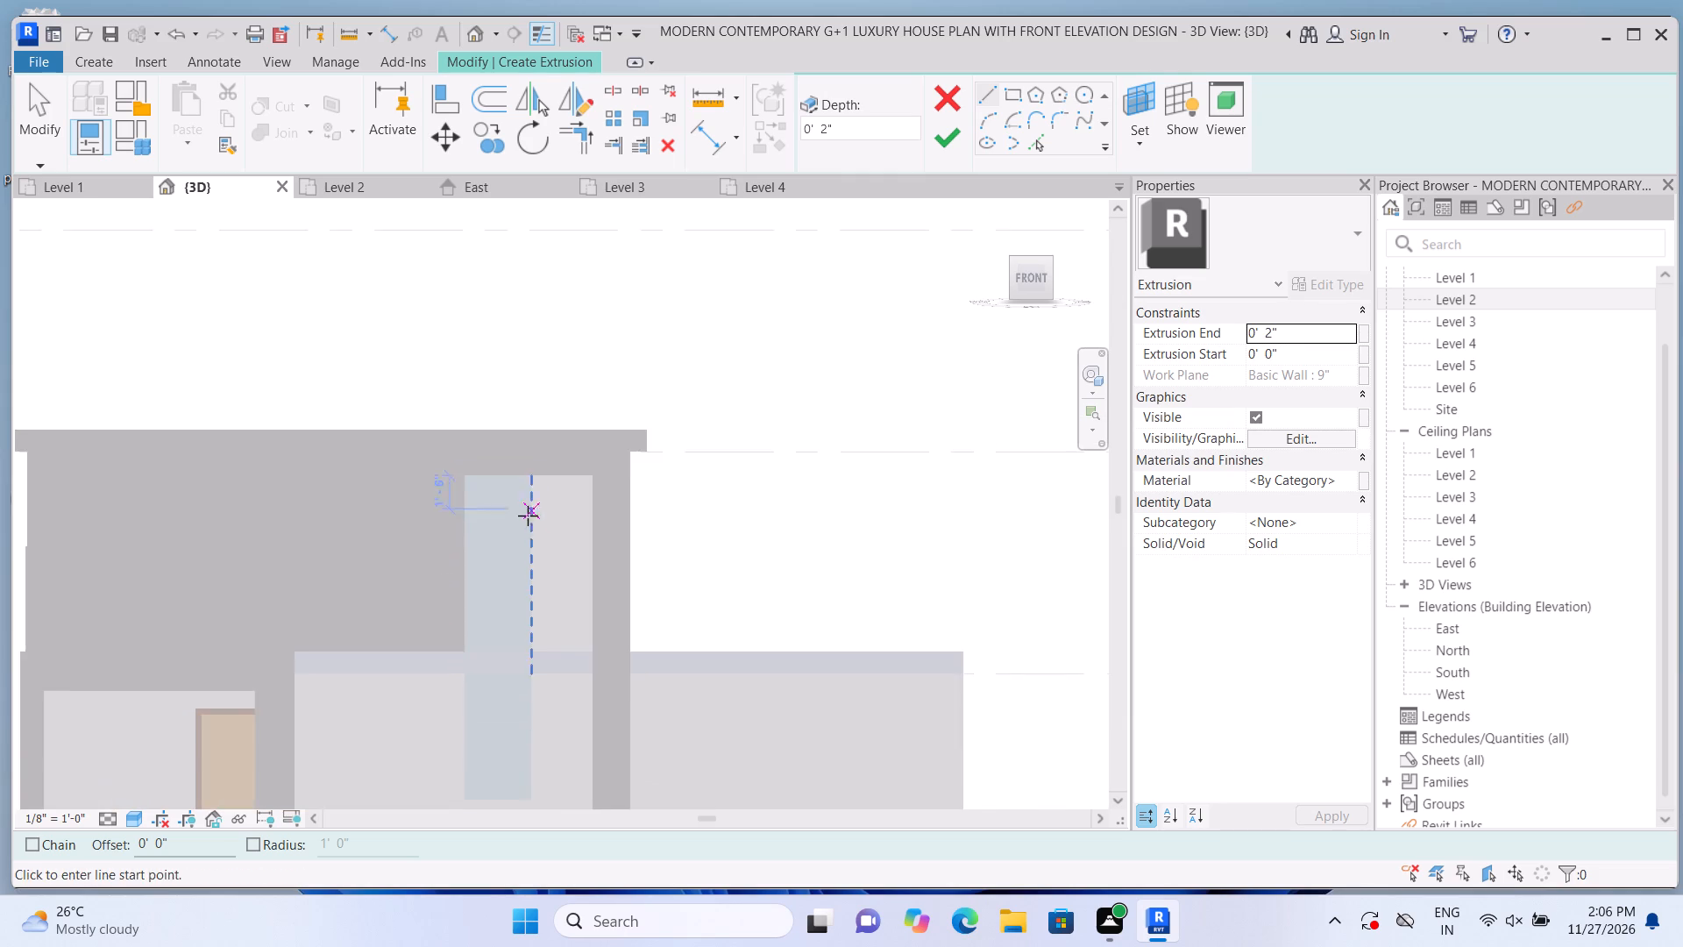
scroll(528, 516, "down", 2)
scroll(359, 633, "up", 5)
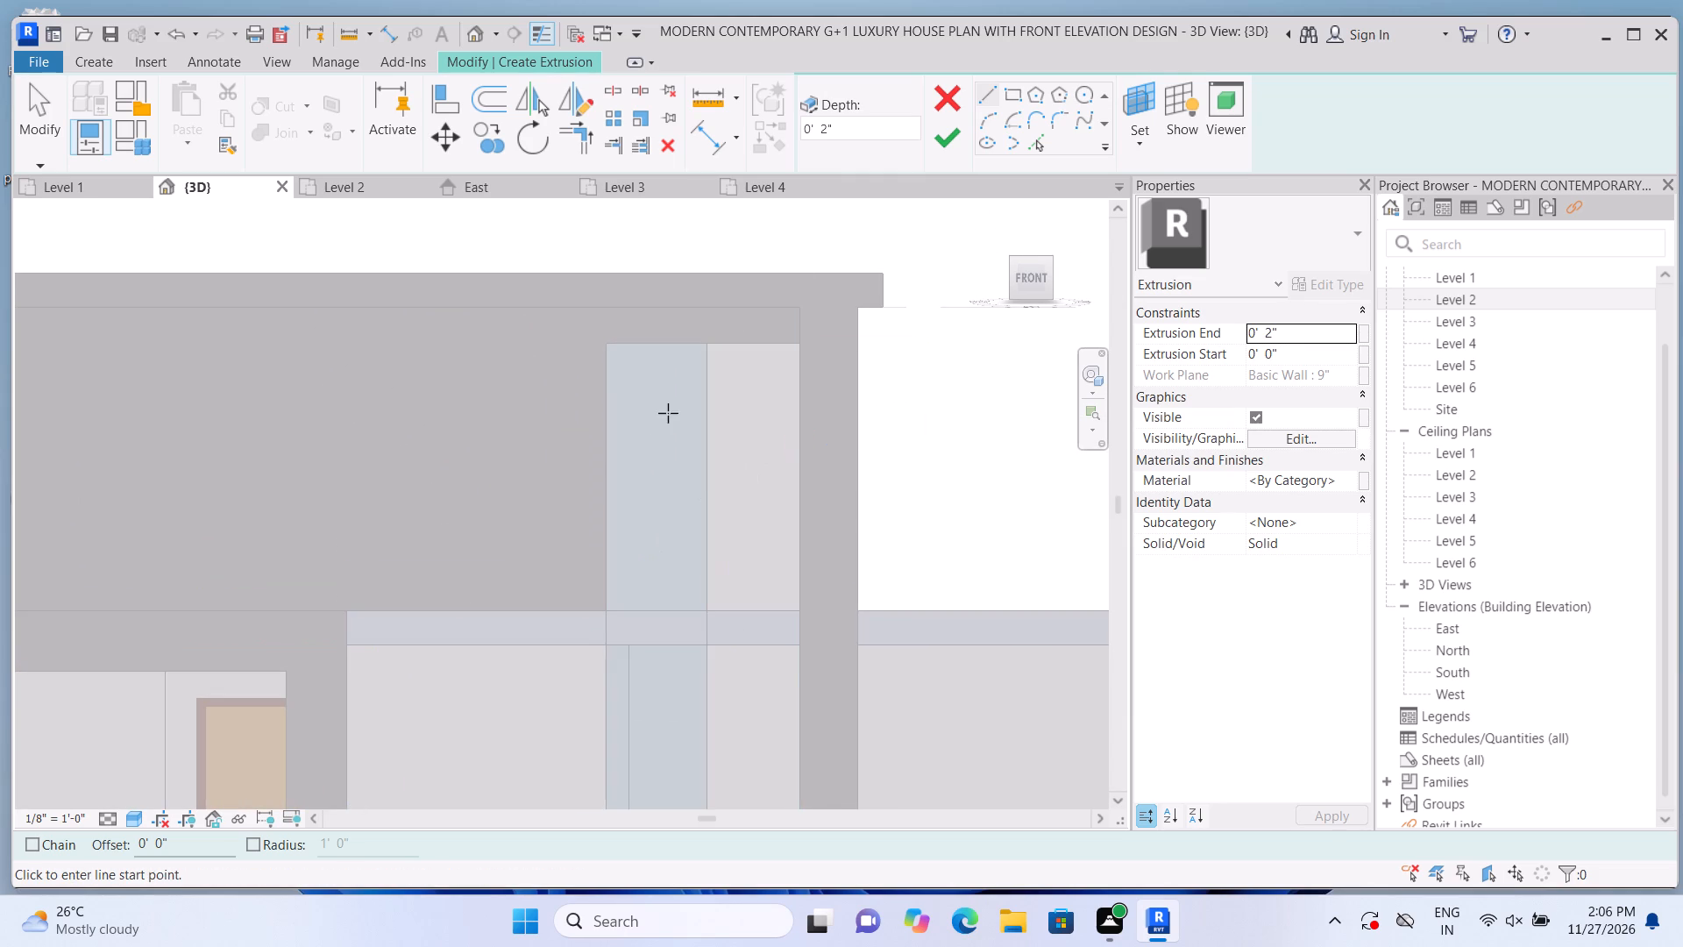
left_click(1138, 146)
left_click(1142, 222)
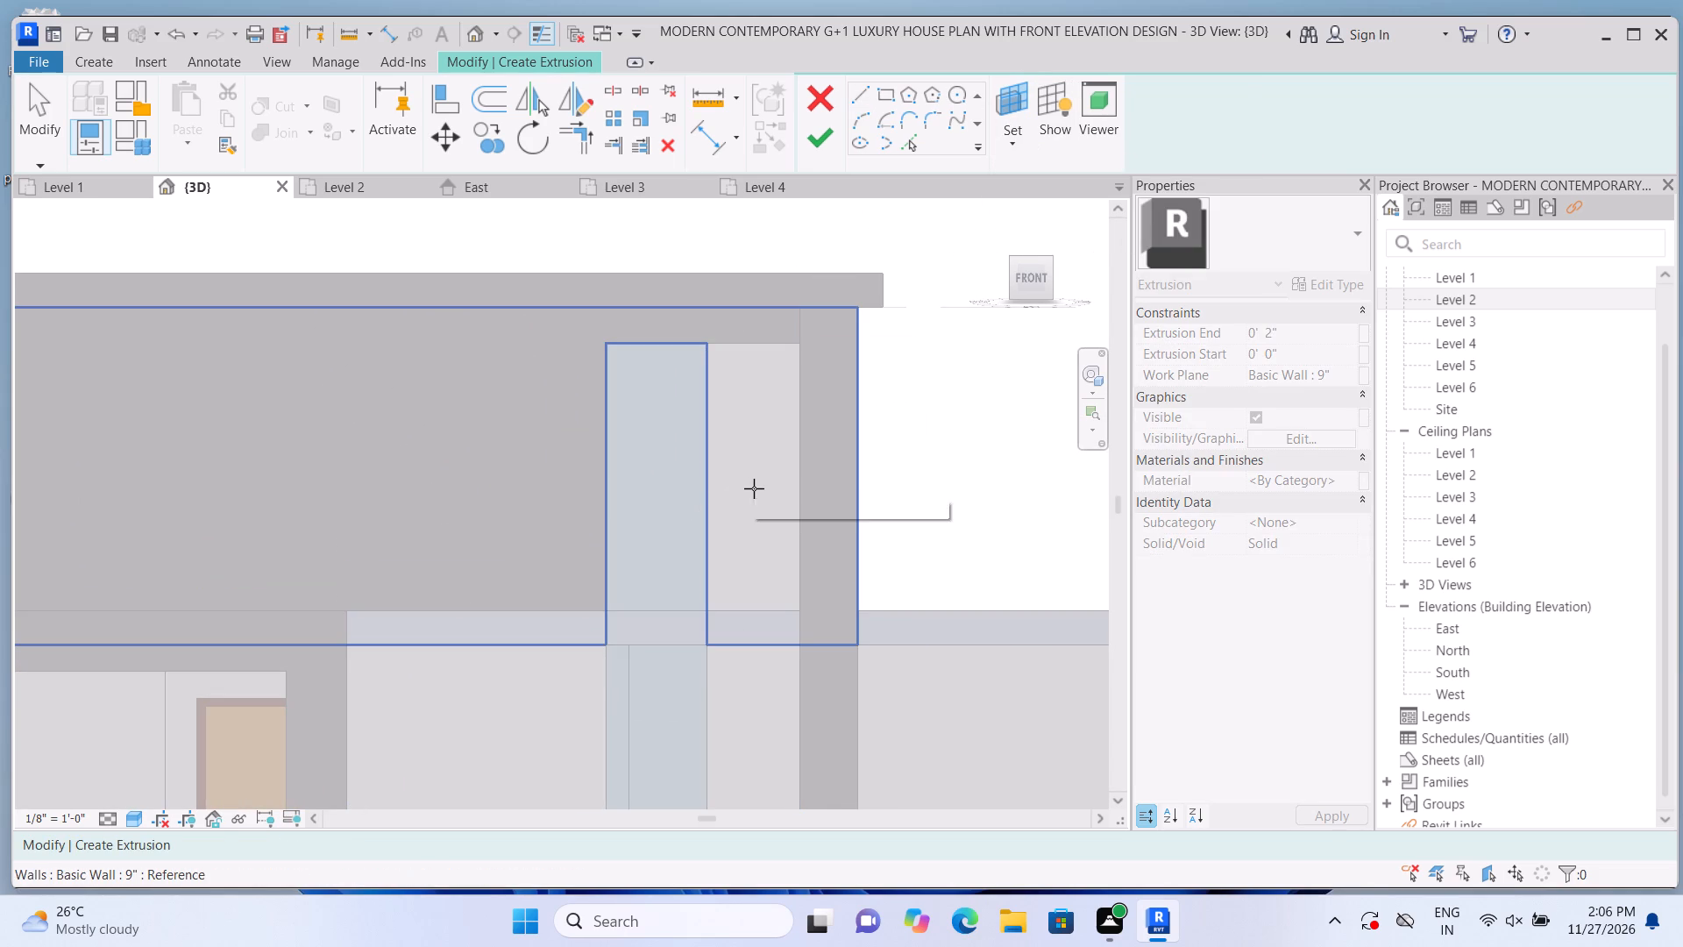
left_click(749, 533)
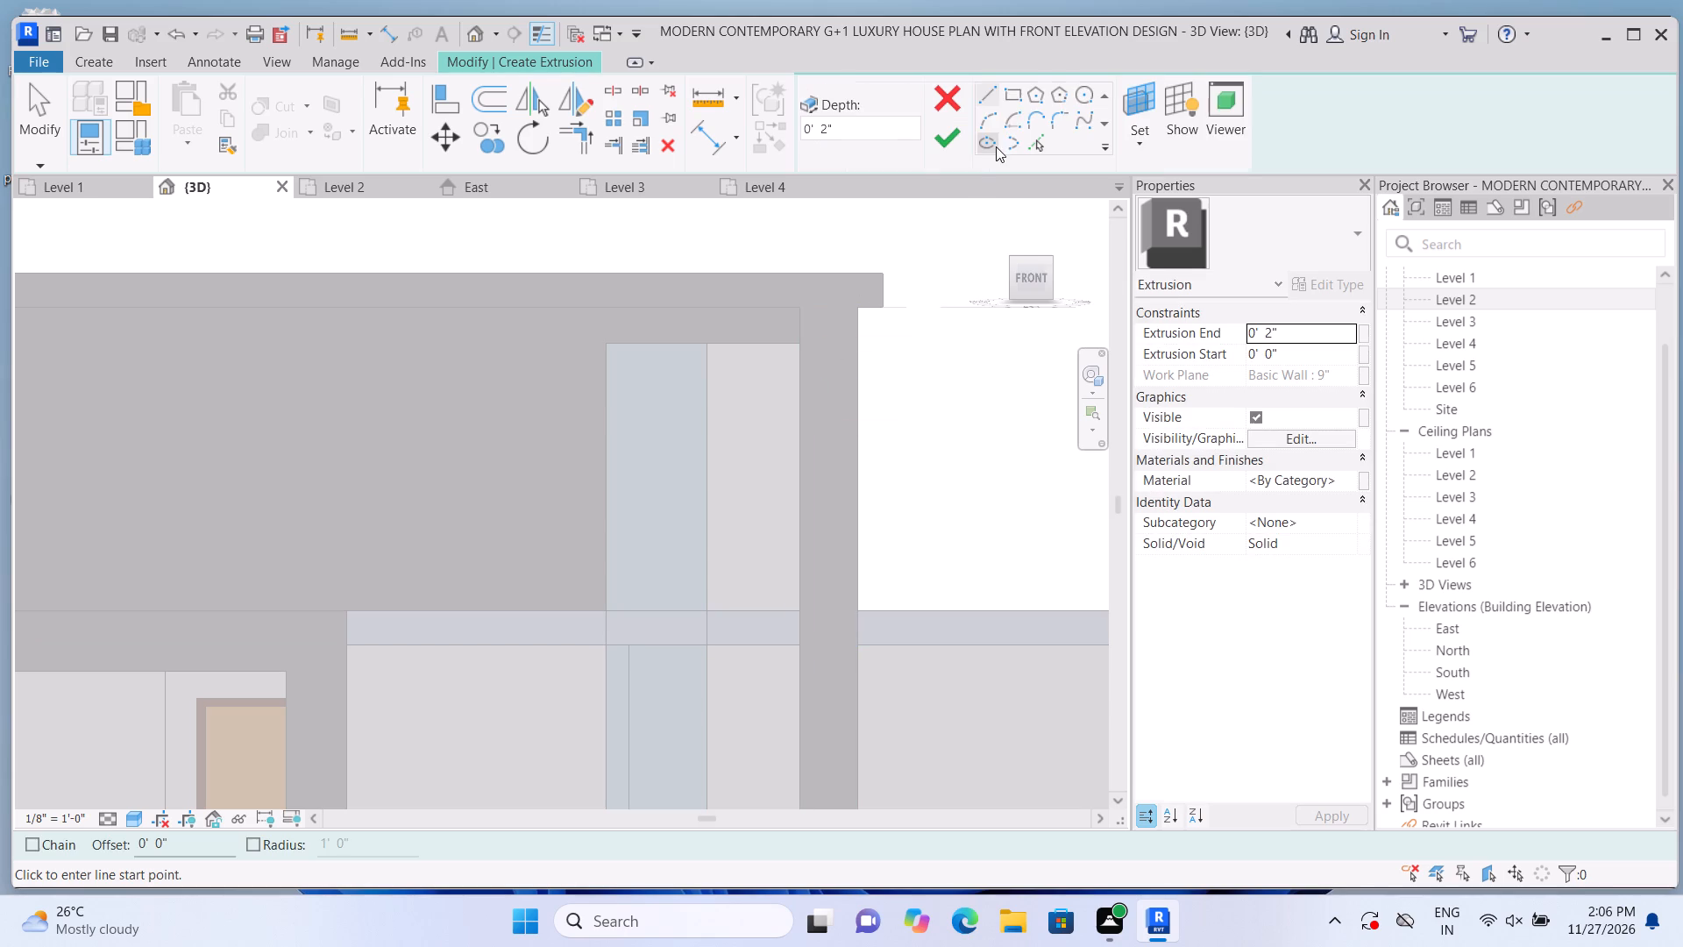
left_click(1007, 98)
scroll(740, 375, "up", 3)
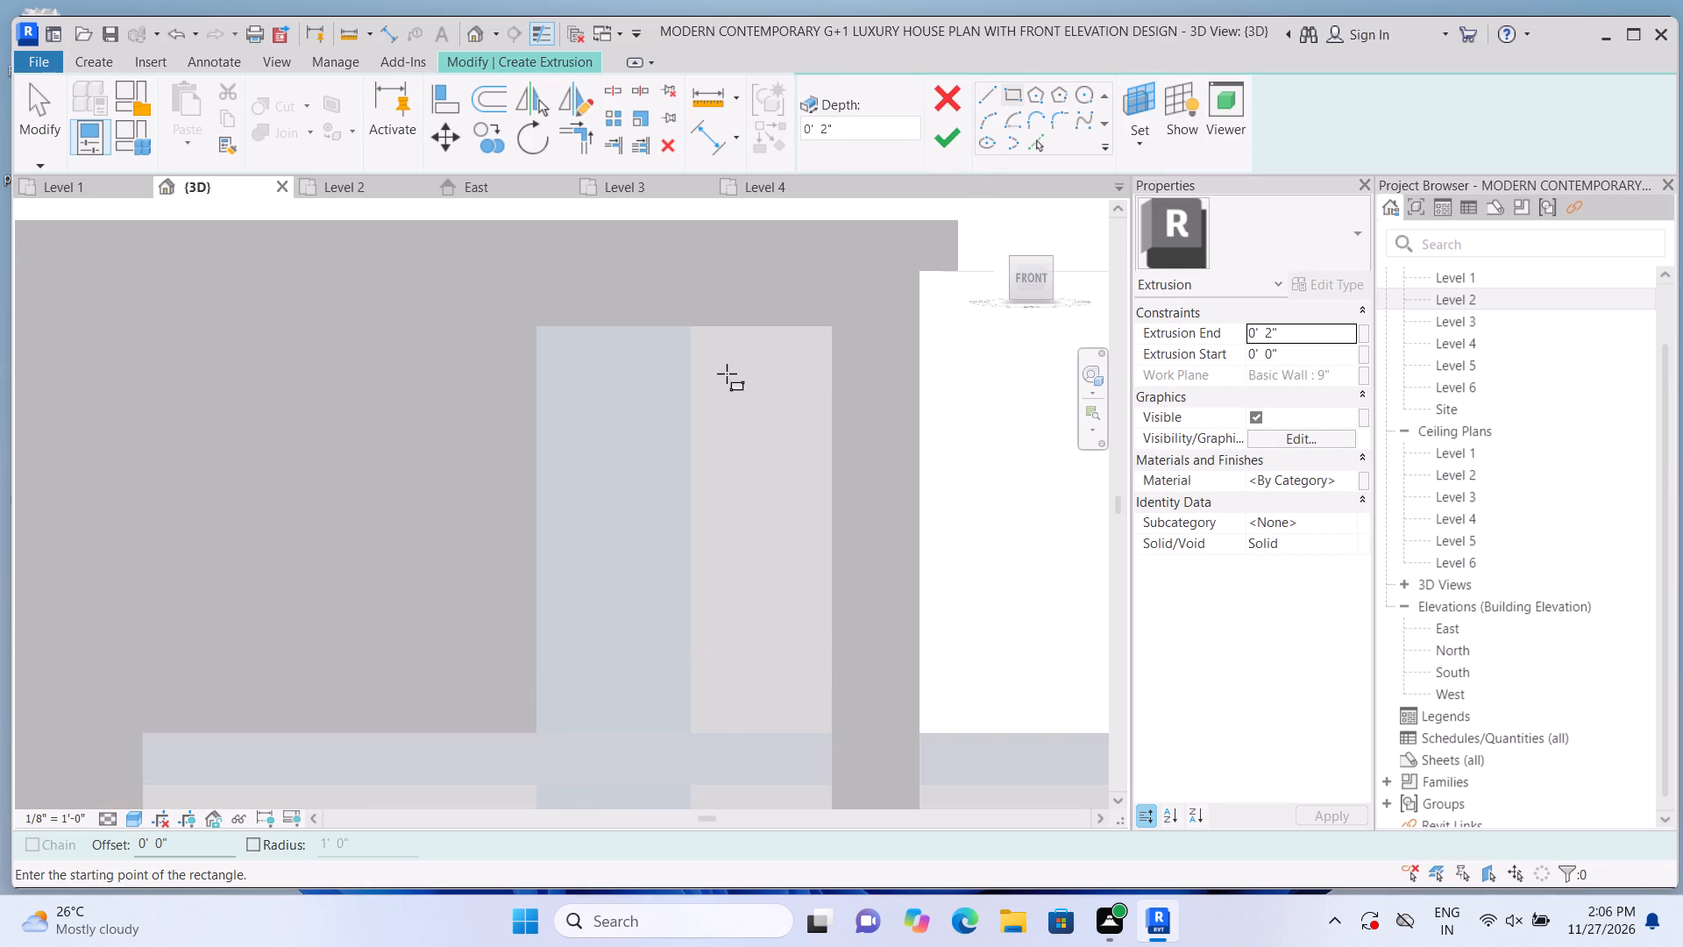
double_click(694, 331)
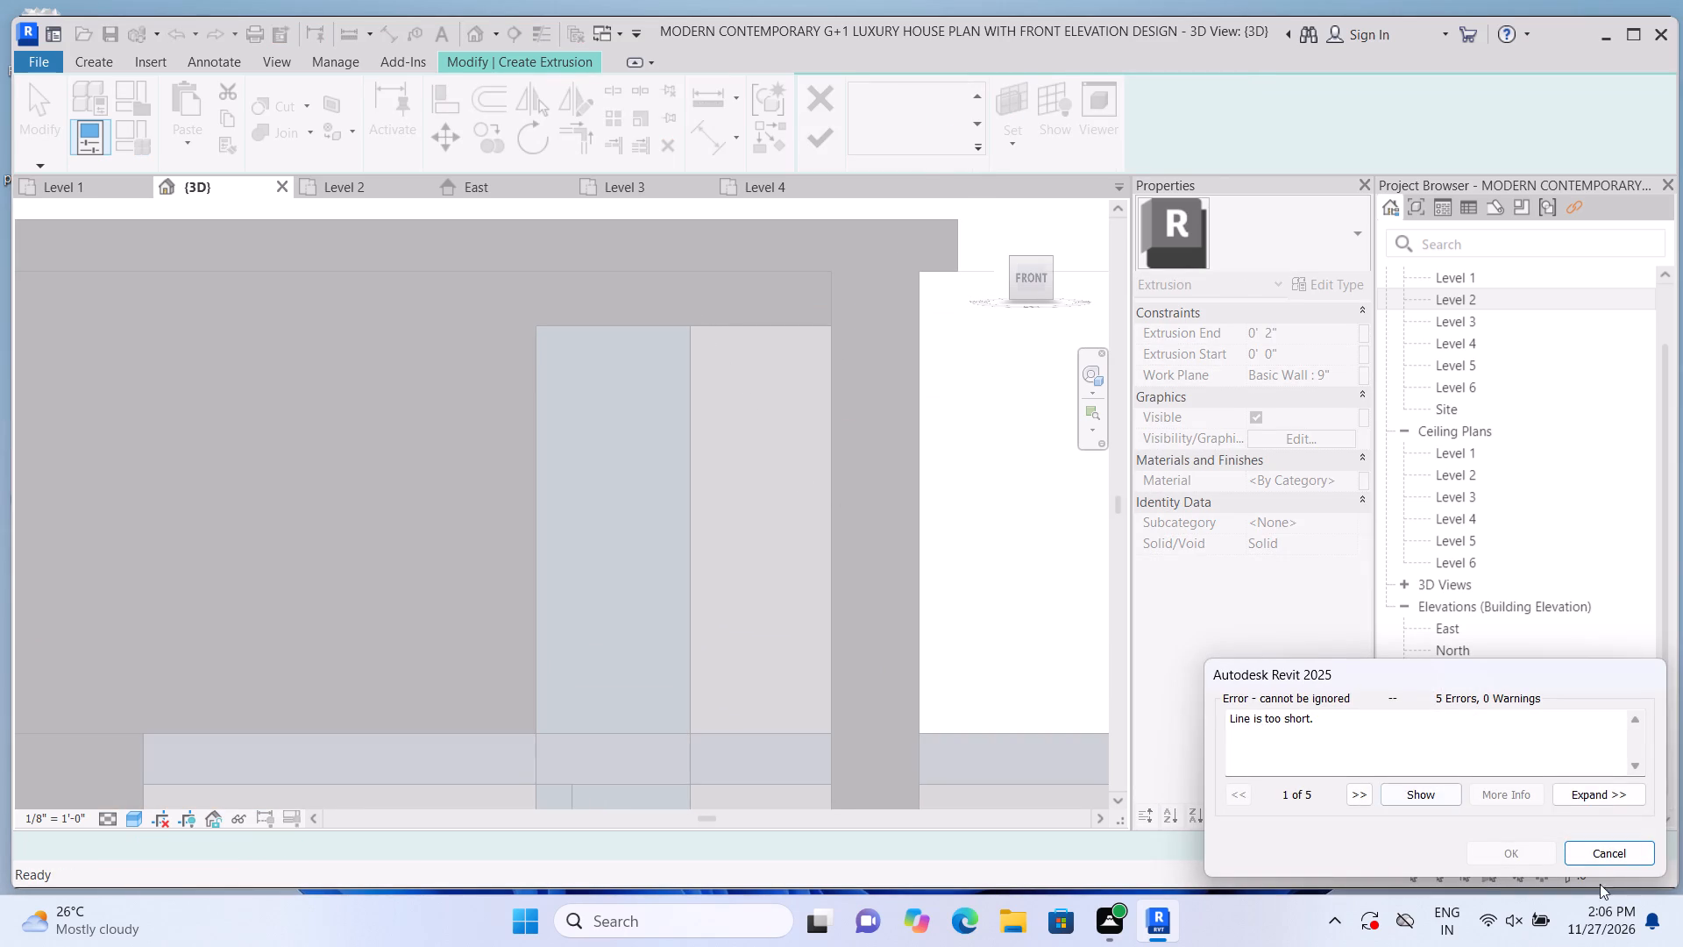
left_click(1638, 851)
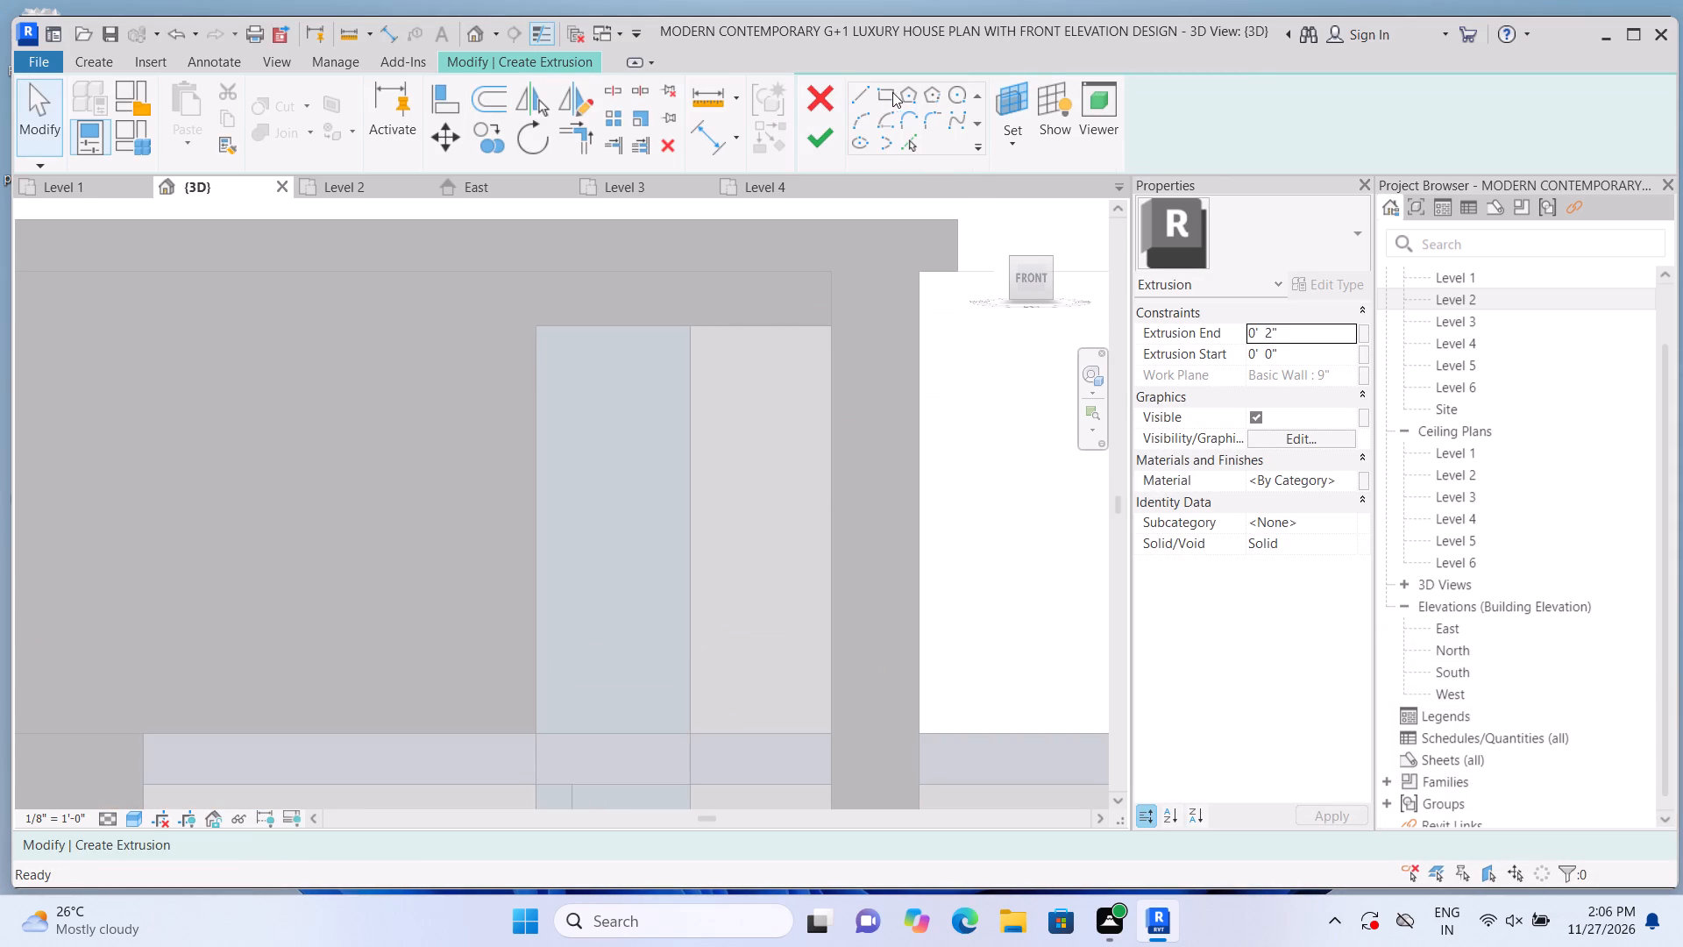
left_click(887, 92)
scroll(721, 331, "up", 2)
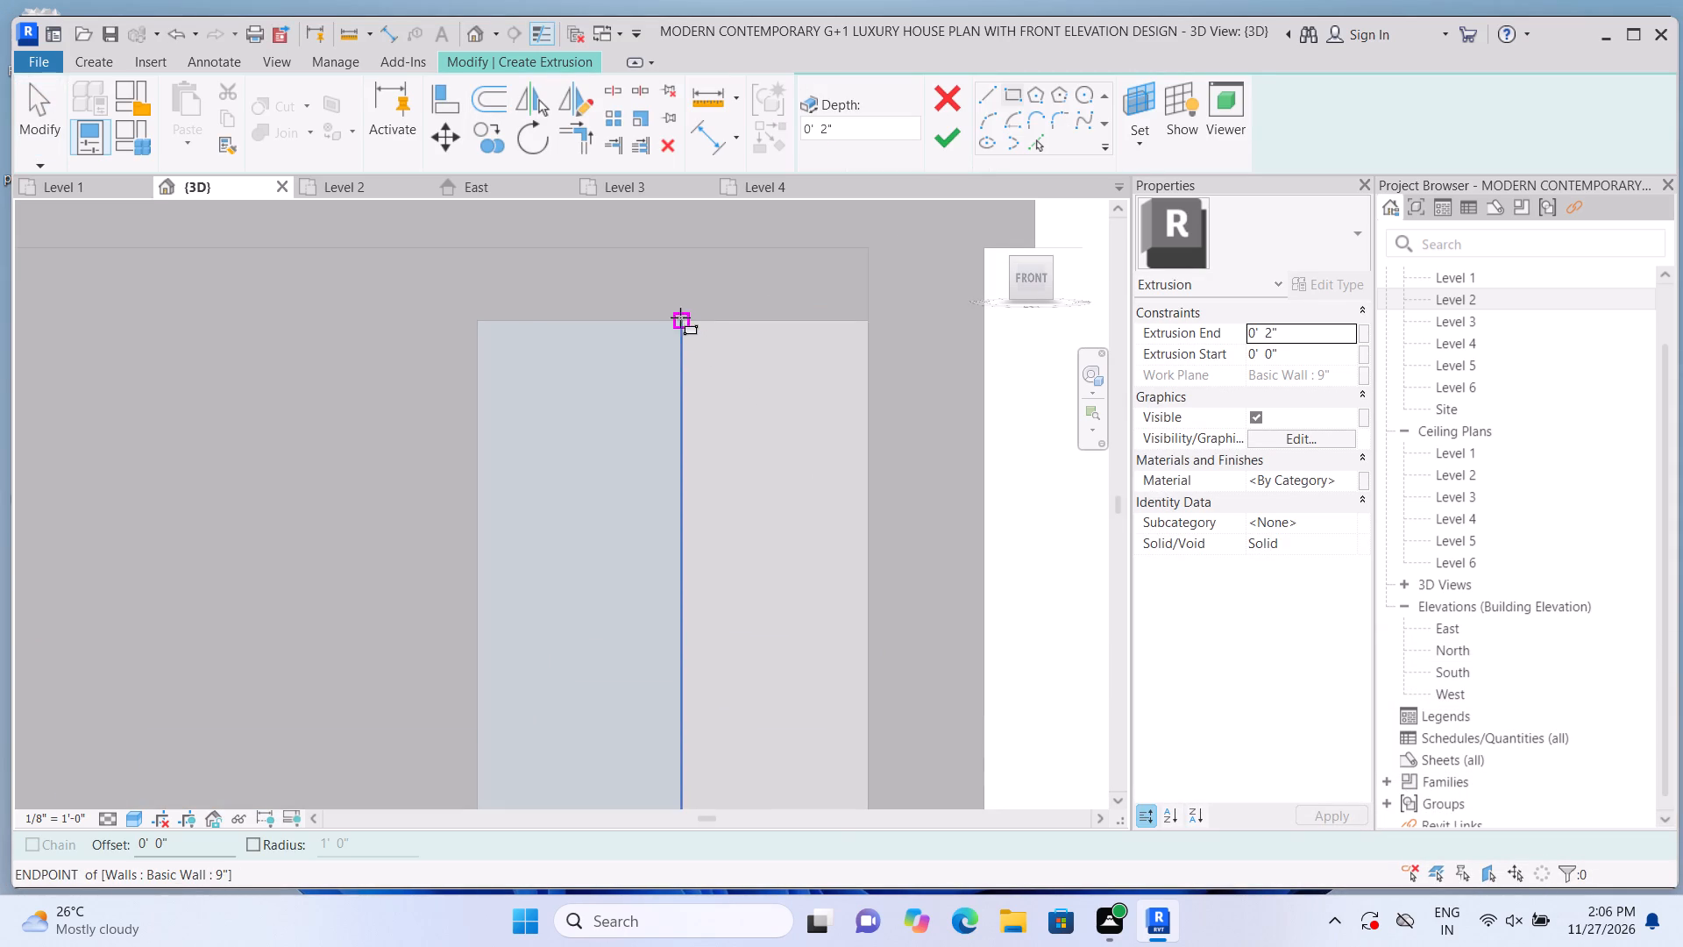
left_click(680, 317)
scroll(784, 418, "down", 6)
scroll(808, 612, "up", 2)
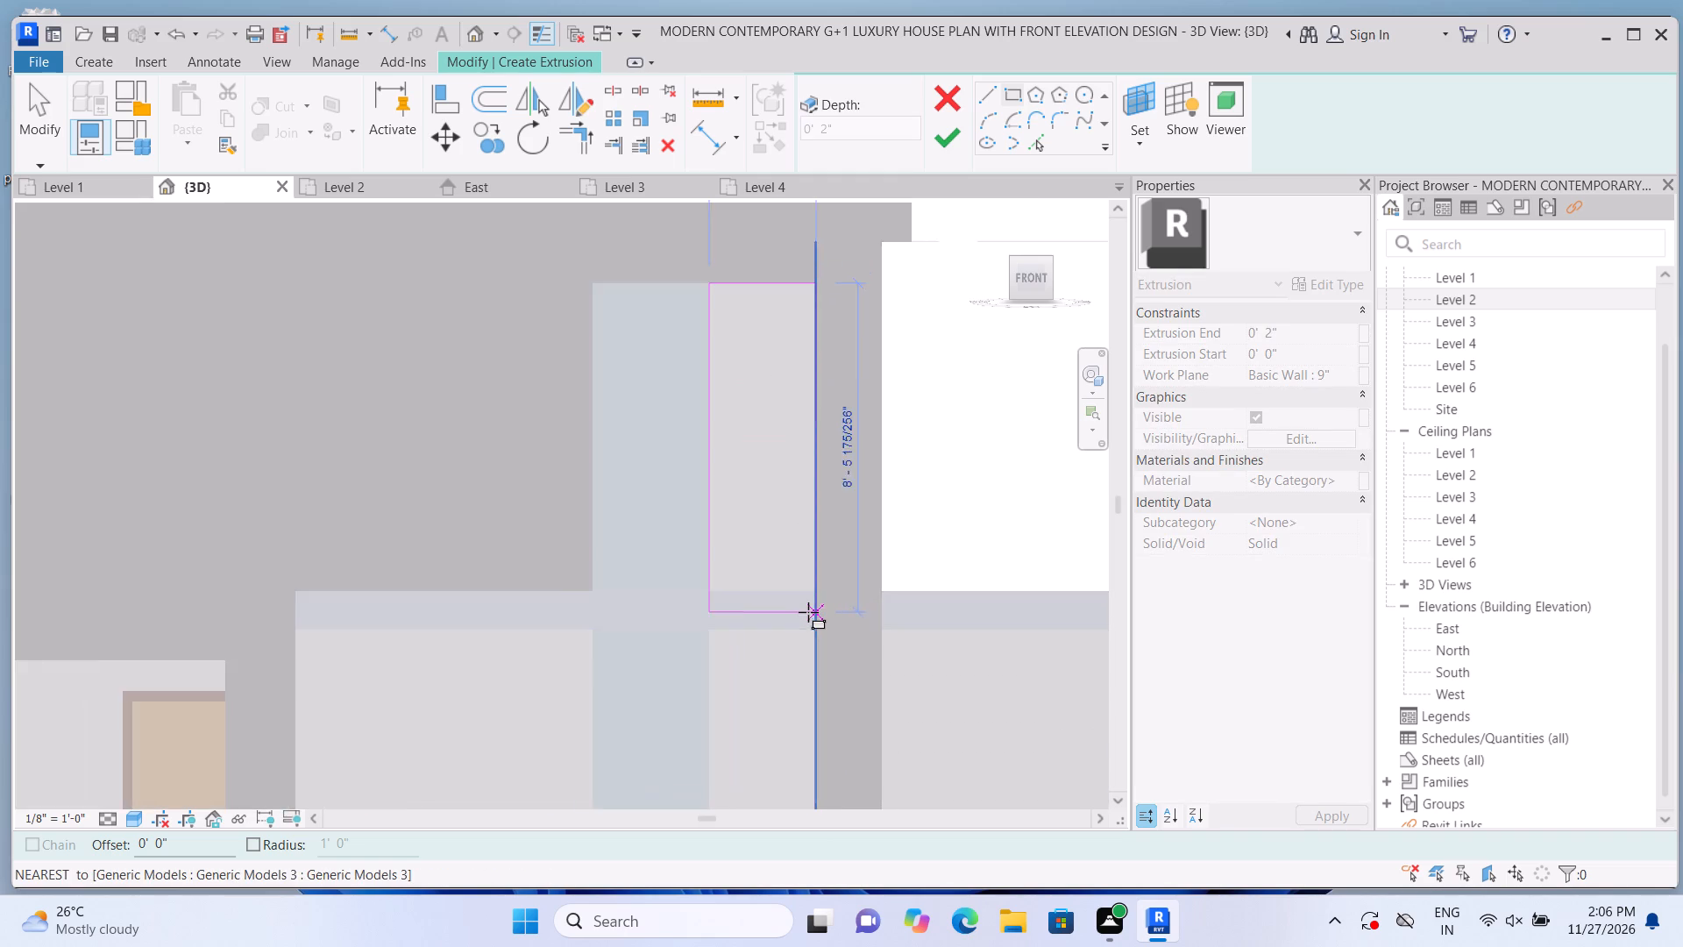
scroll(808, 612, "up", 7)
left_click(831, 566)
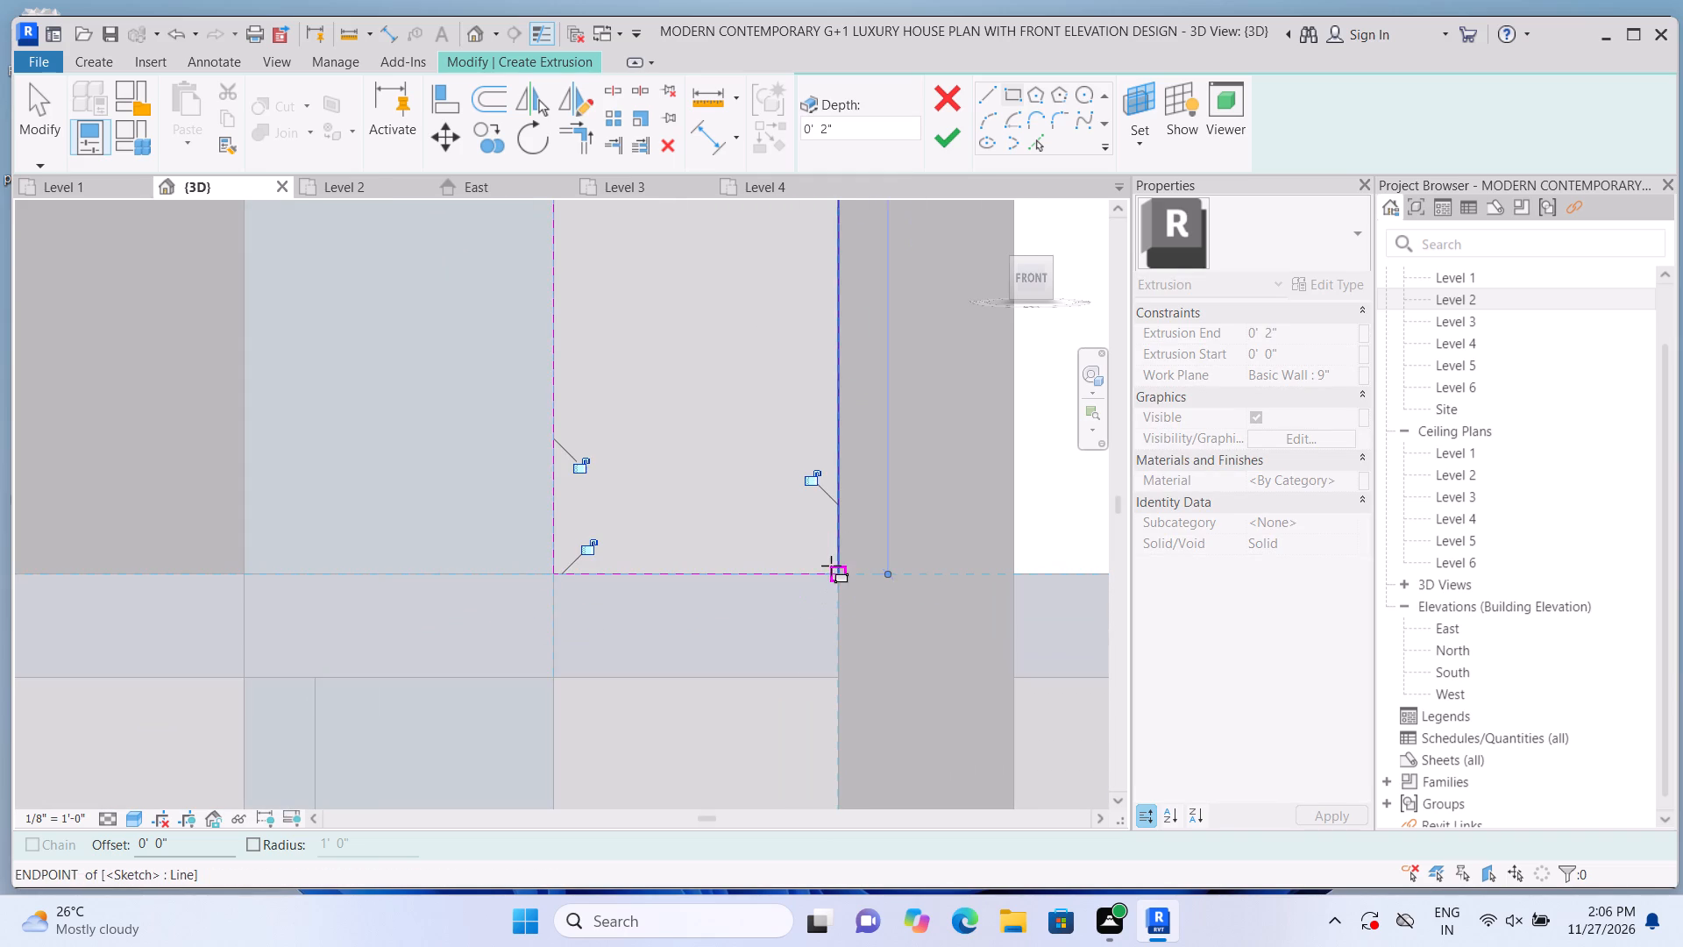
Finish the 2" deep extrusion for the panel between the tall window and the right-hand pier.
double_click(928, 140)
scroll(735, 585, "down", 3)
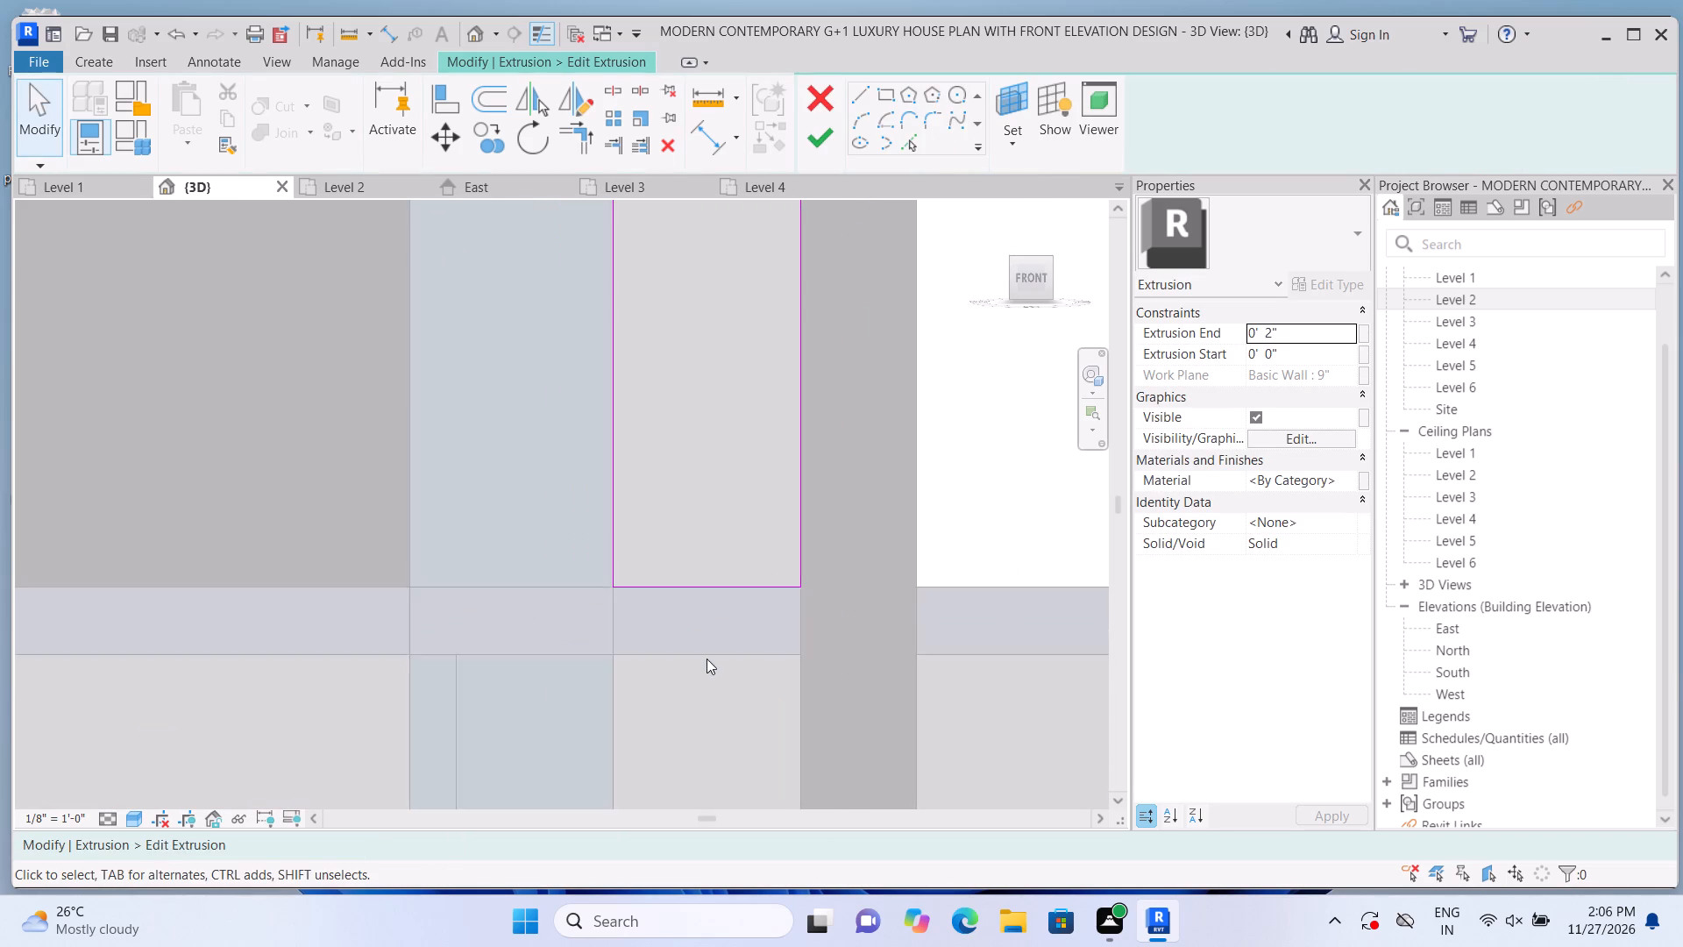
scroll(706, 663, "down", 5)
scroll(778, 353, "up", 3)
left_click(817, 157)
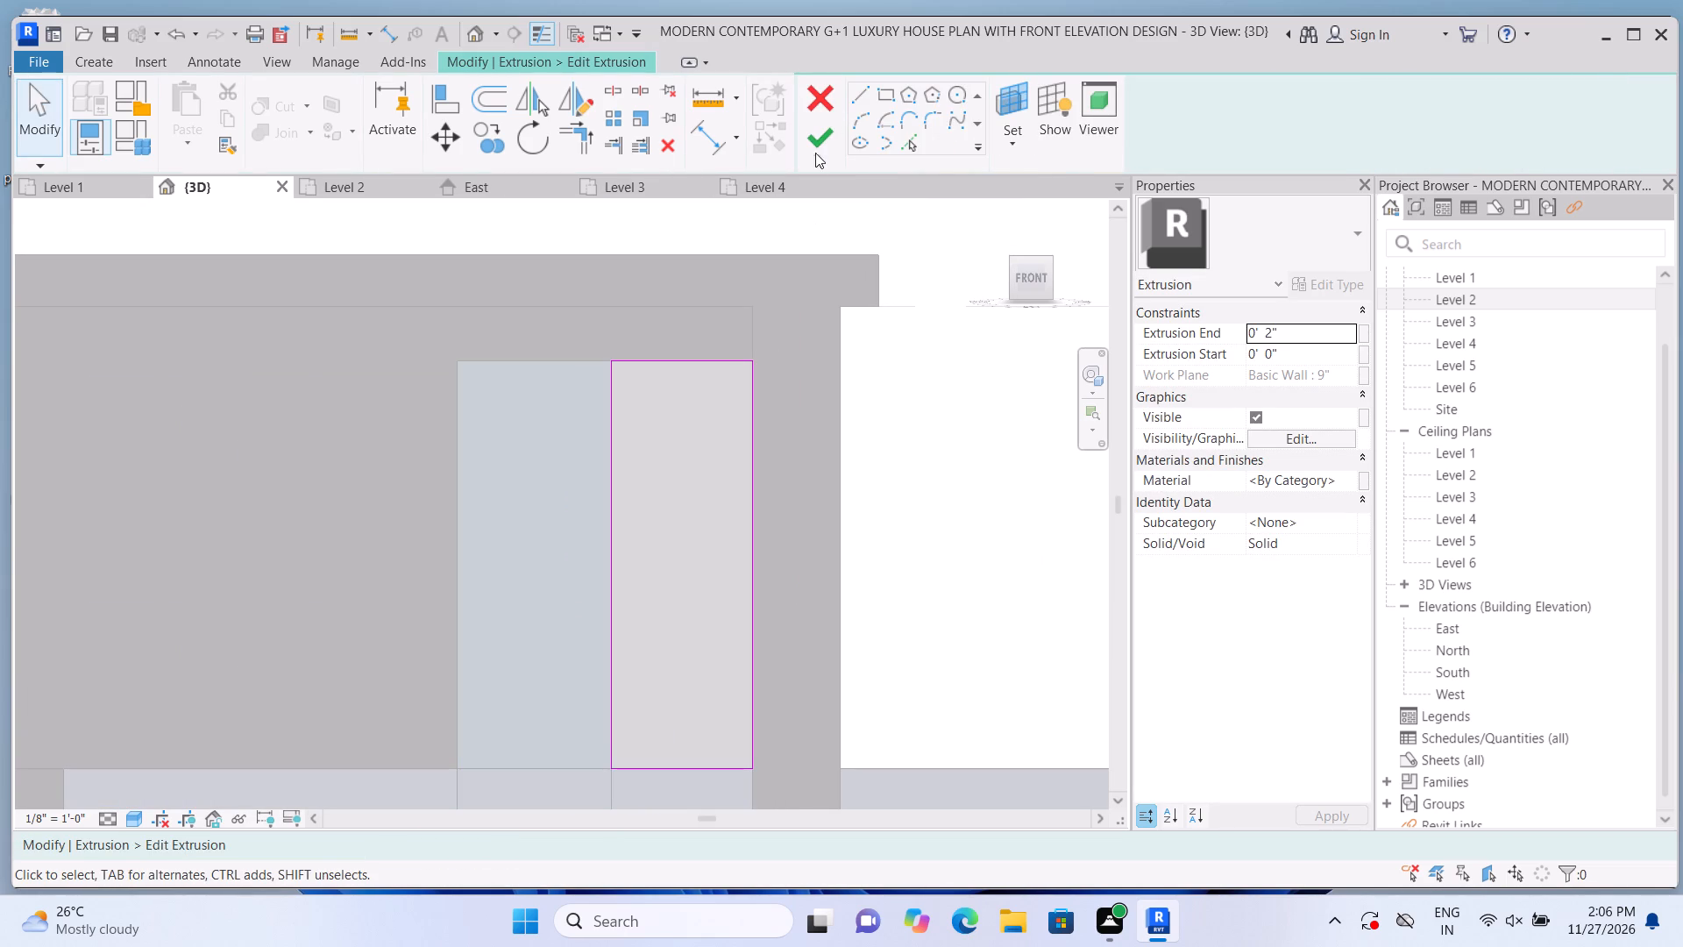
left_click(822, 144)
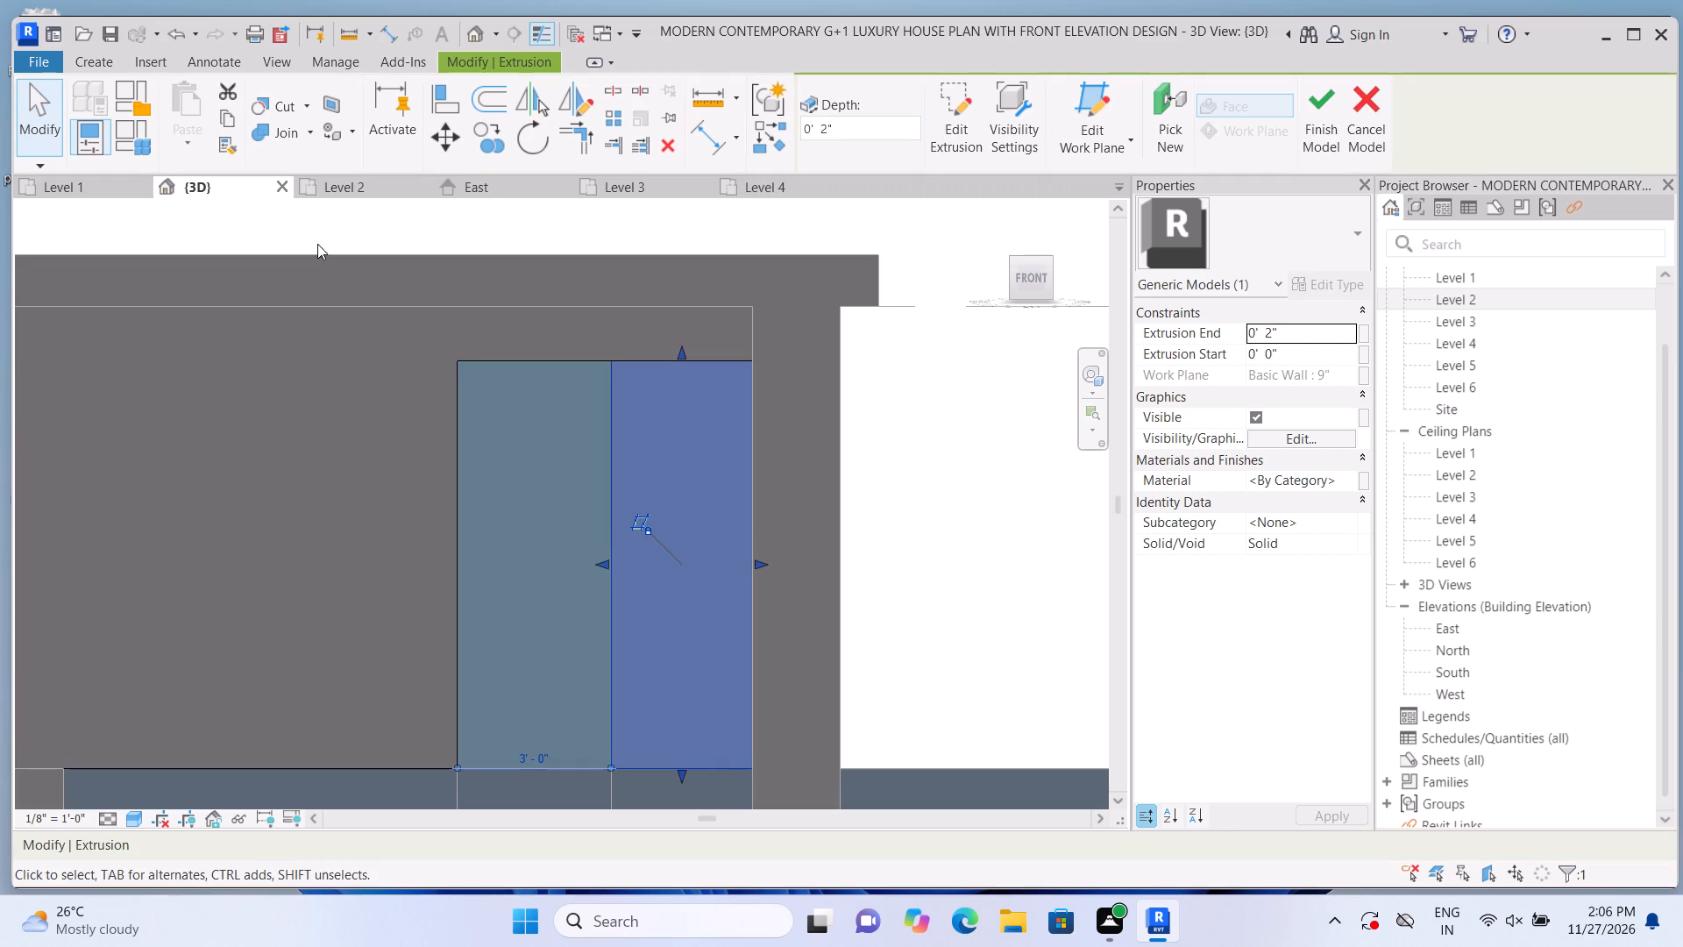
Join the panel right of the tall window with the cladding panel above the window.
left_click(314, 132)
left_click(312, 149)
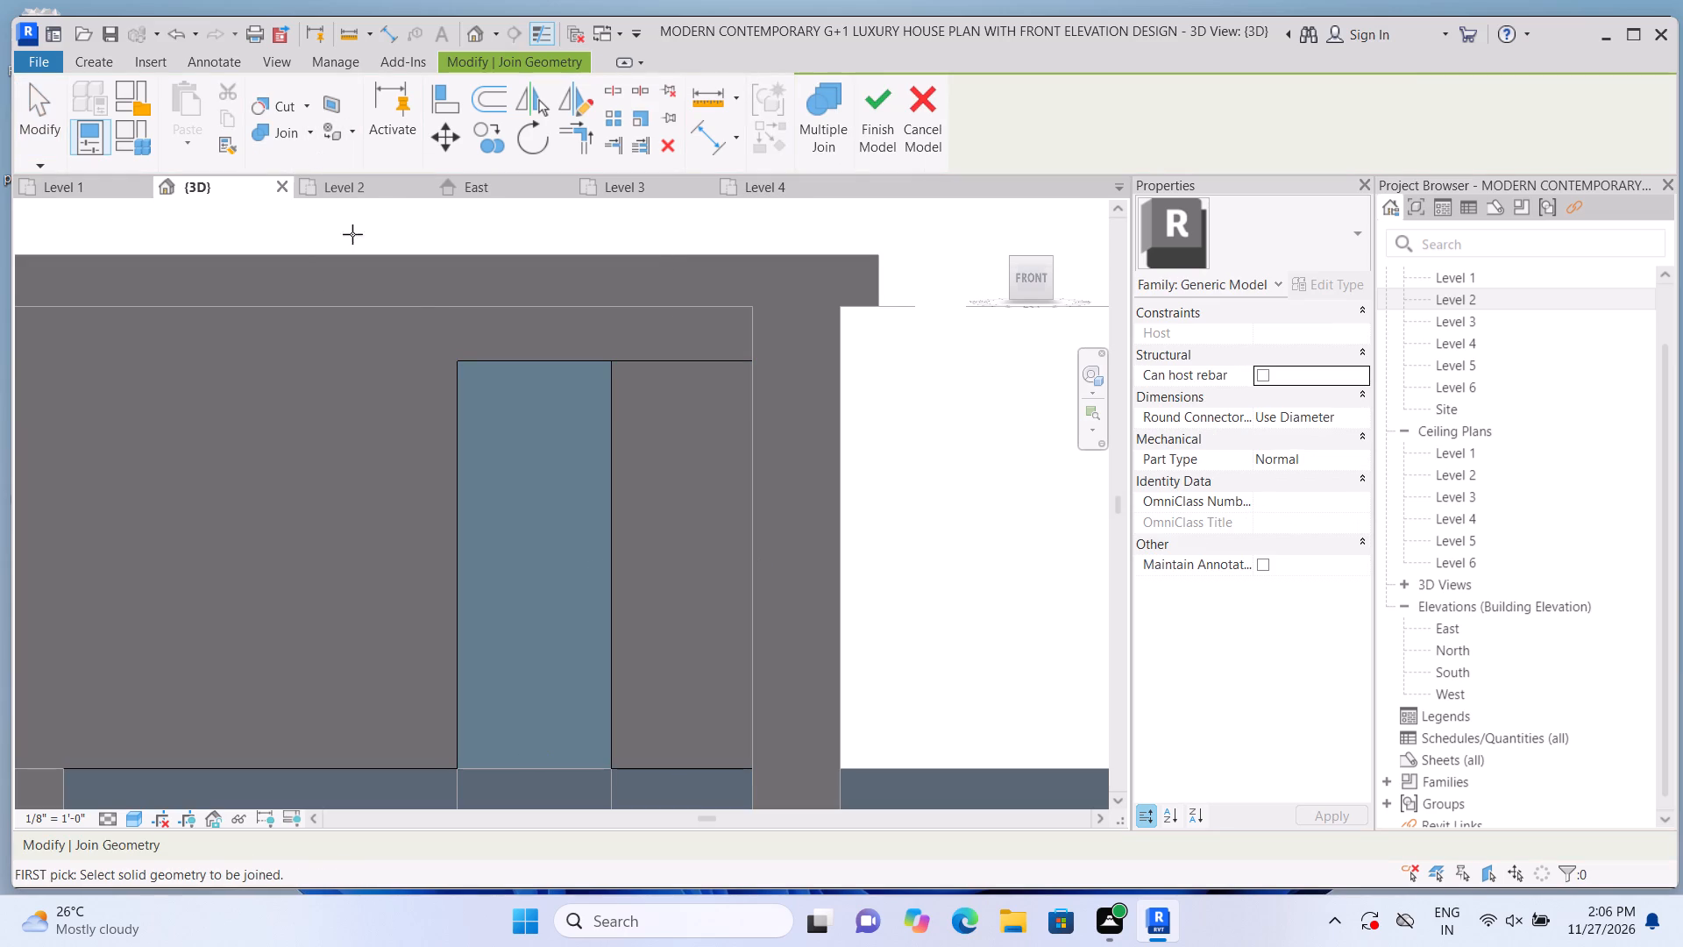
left_click(309, 130)
left_click(311, 155)
left_click(687, 531)
double_click(660, 338)
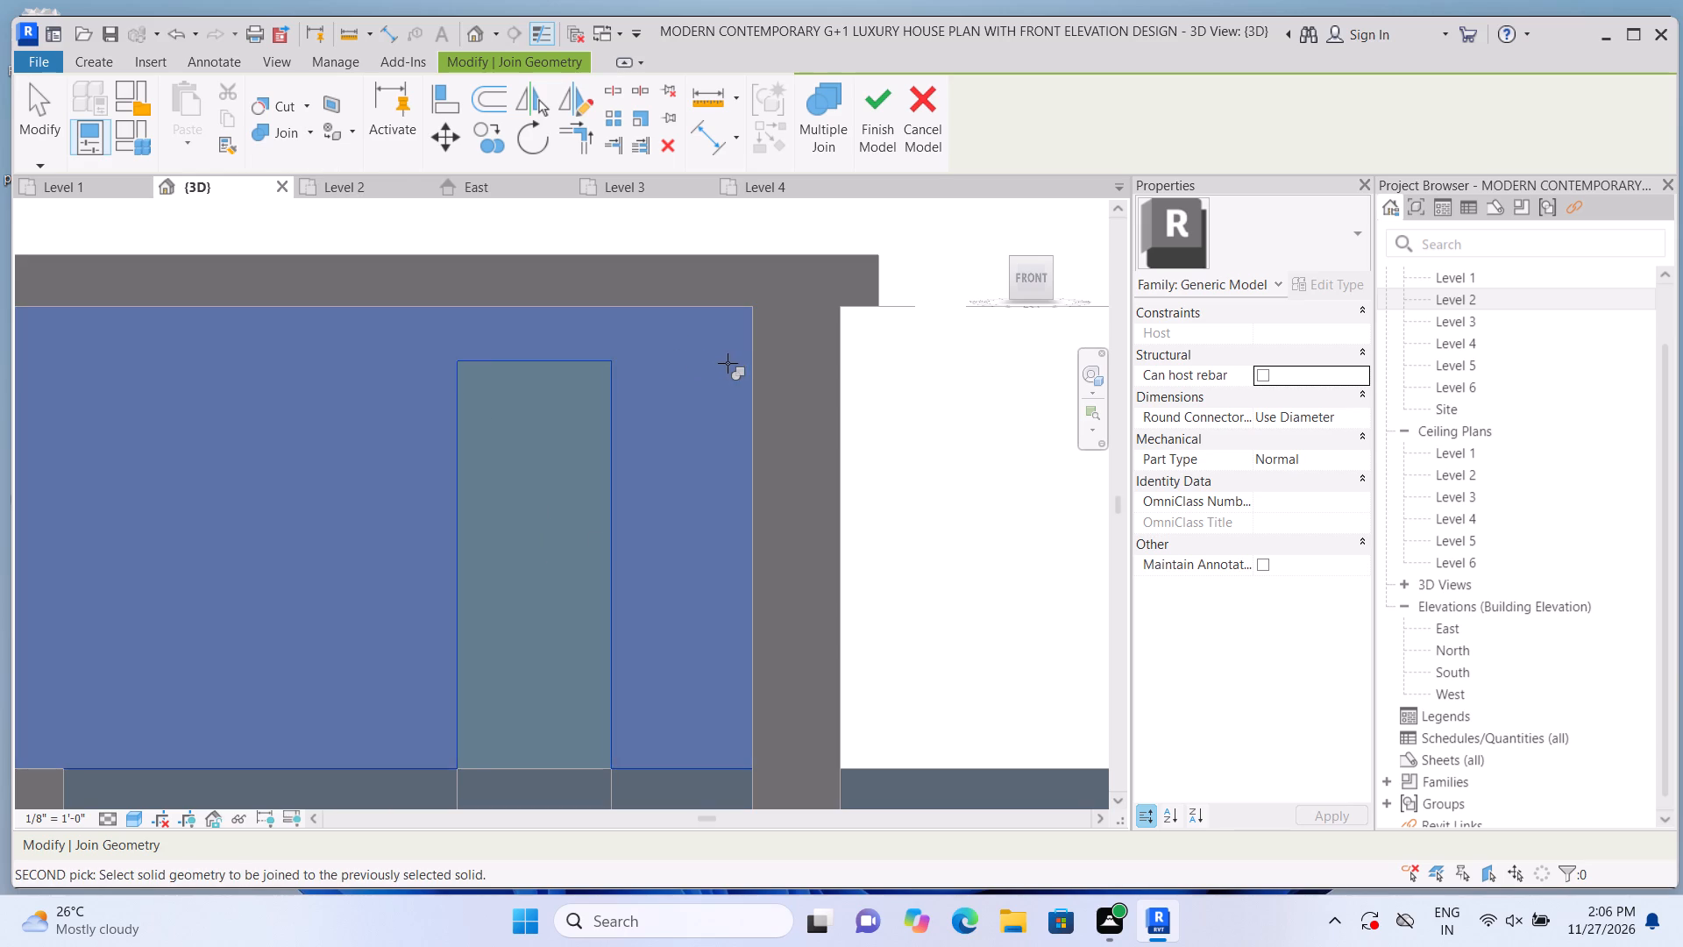
scroll(734, 363, "down", 4)
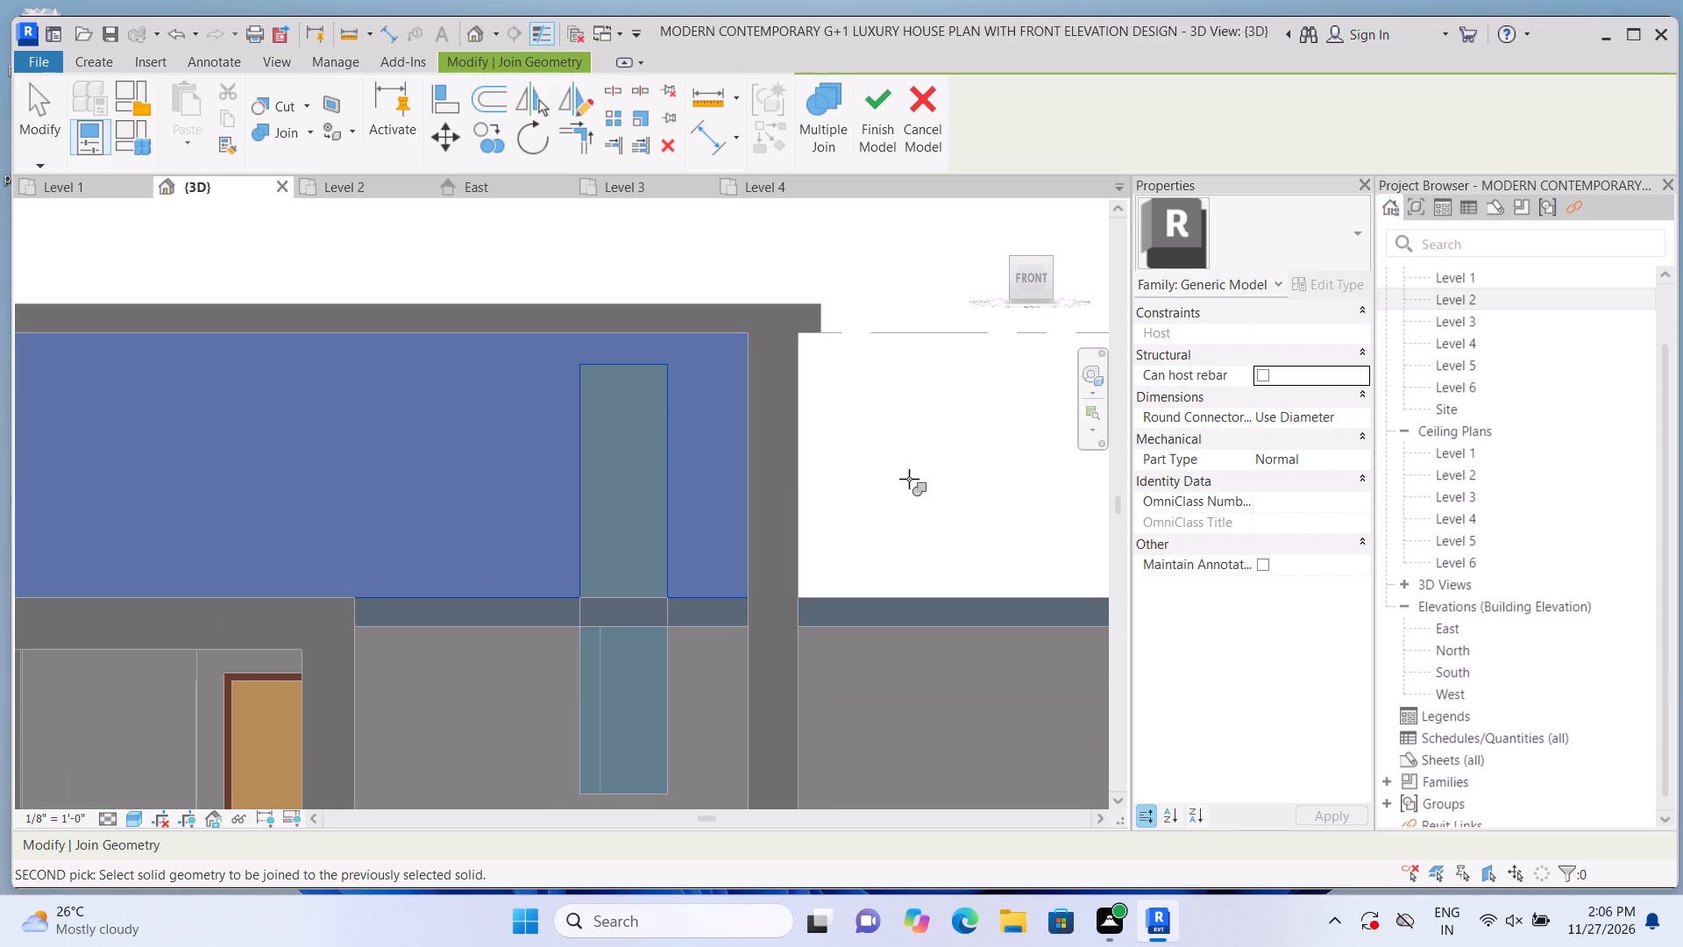
key("Escape")
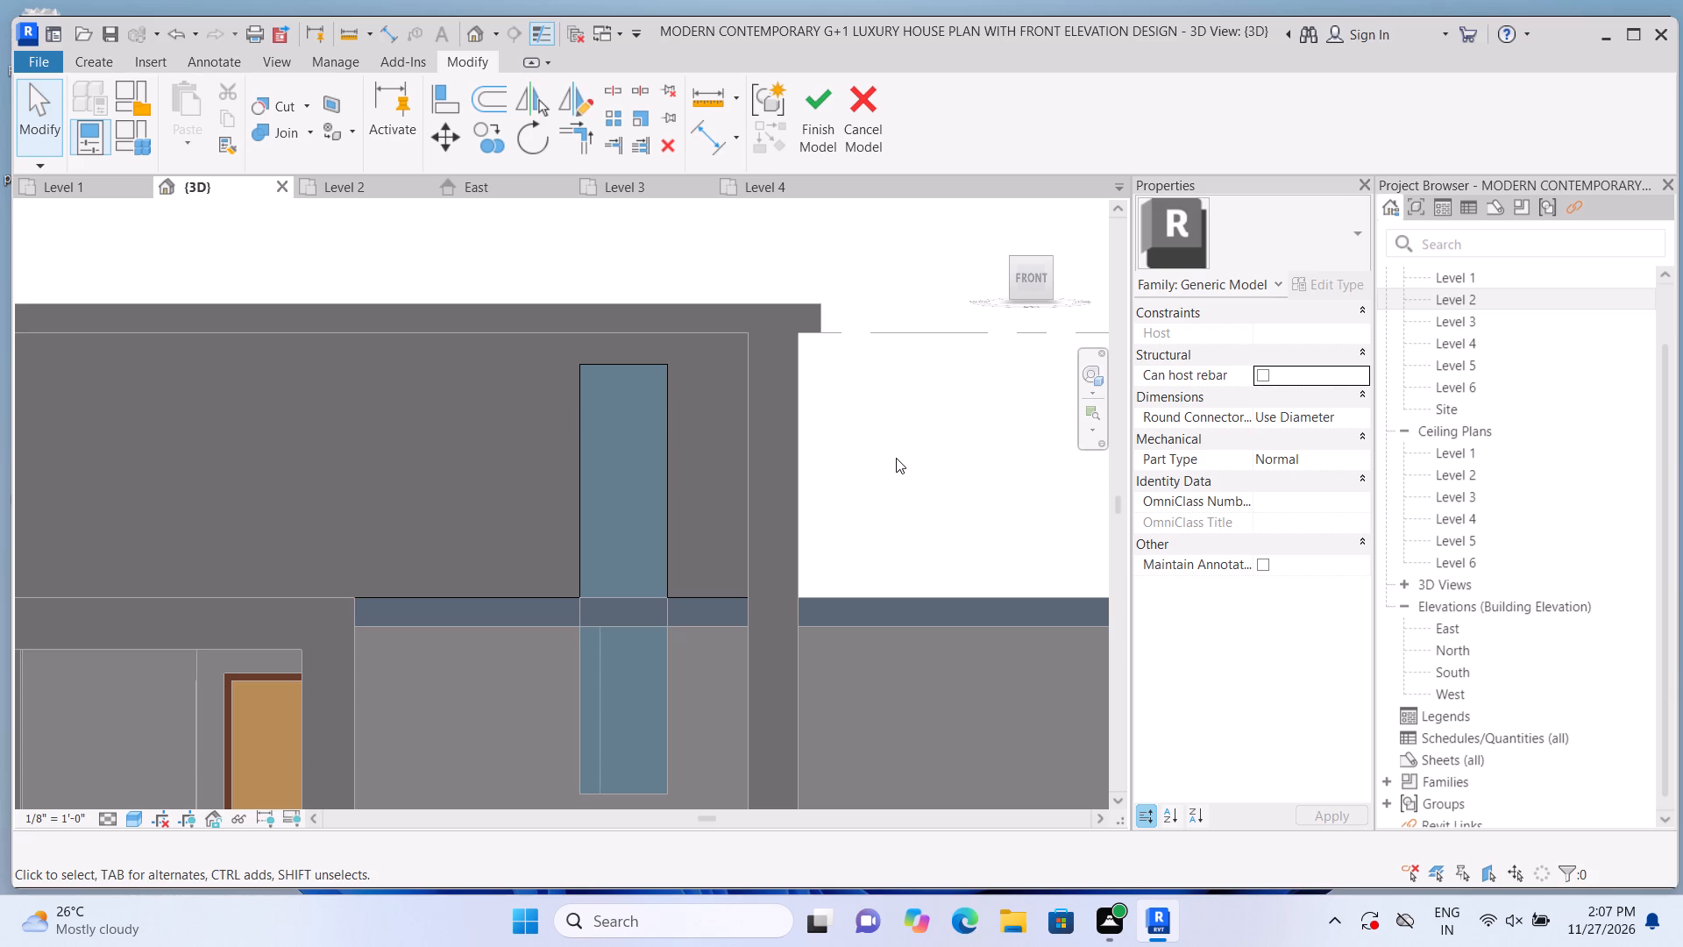
Extrude a 2" deep panel 7' 8" wide and 11' high on the first-floor wall face, between the balcony block and the tall window.
scroll(899, 458, "down", 3)
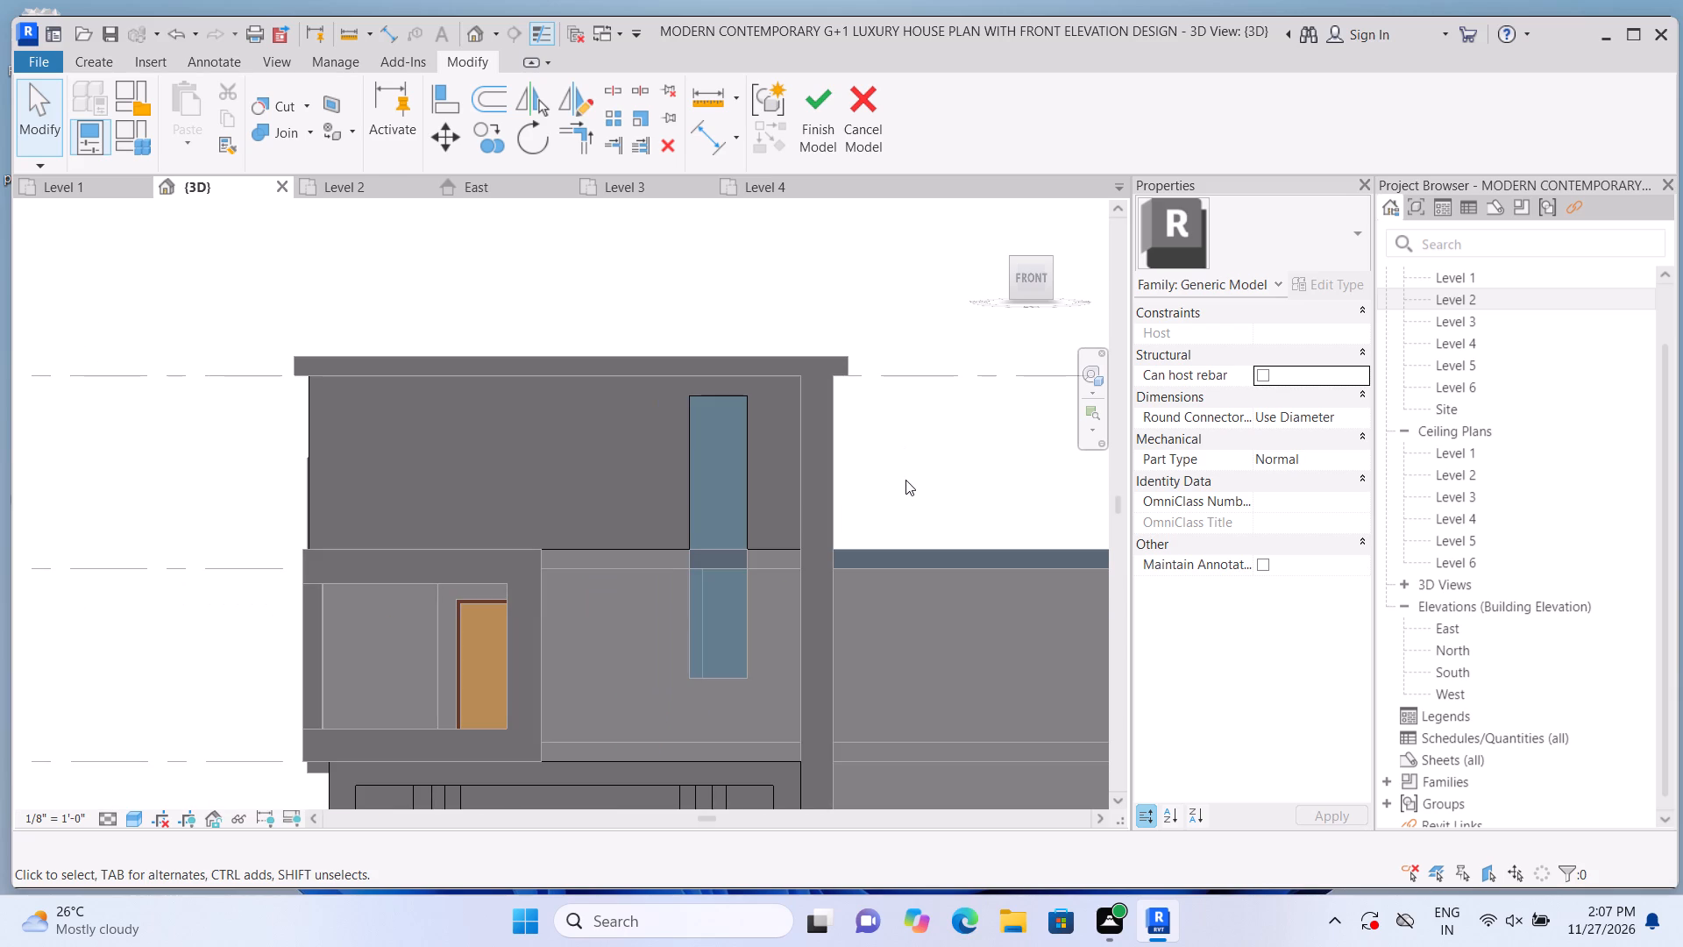
scroll(893, 509, "up", 1)
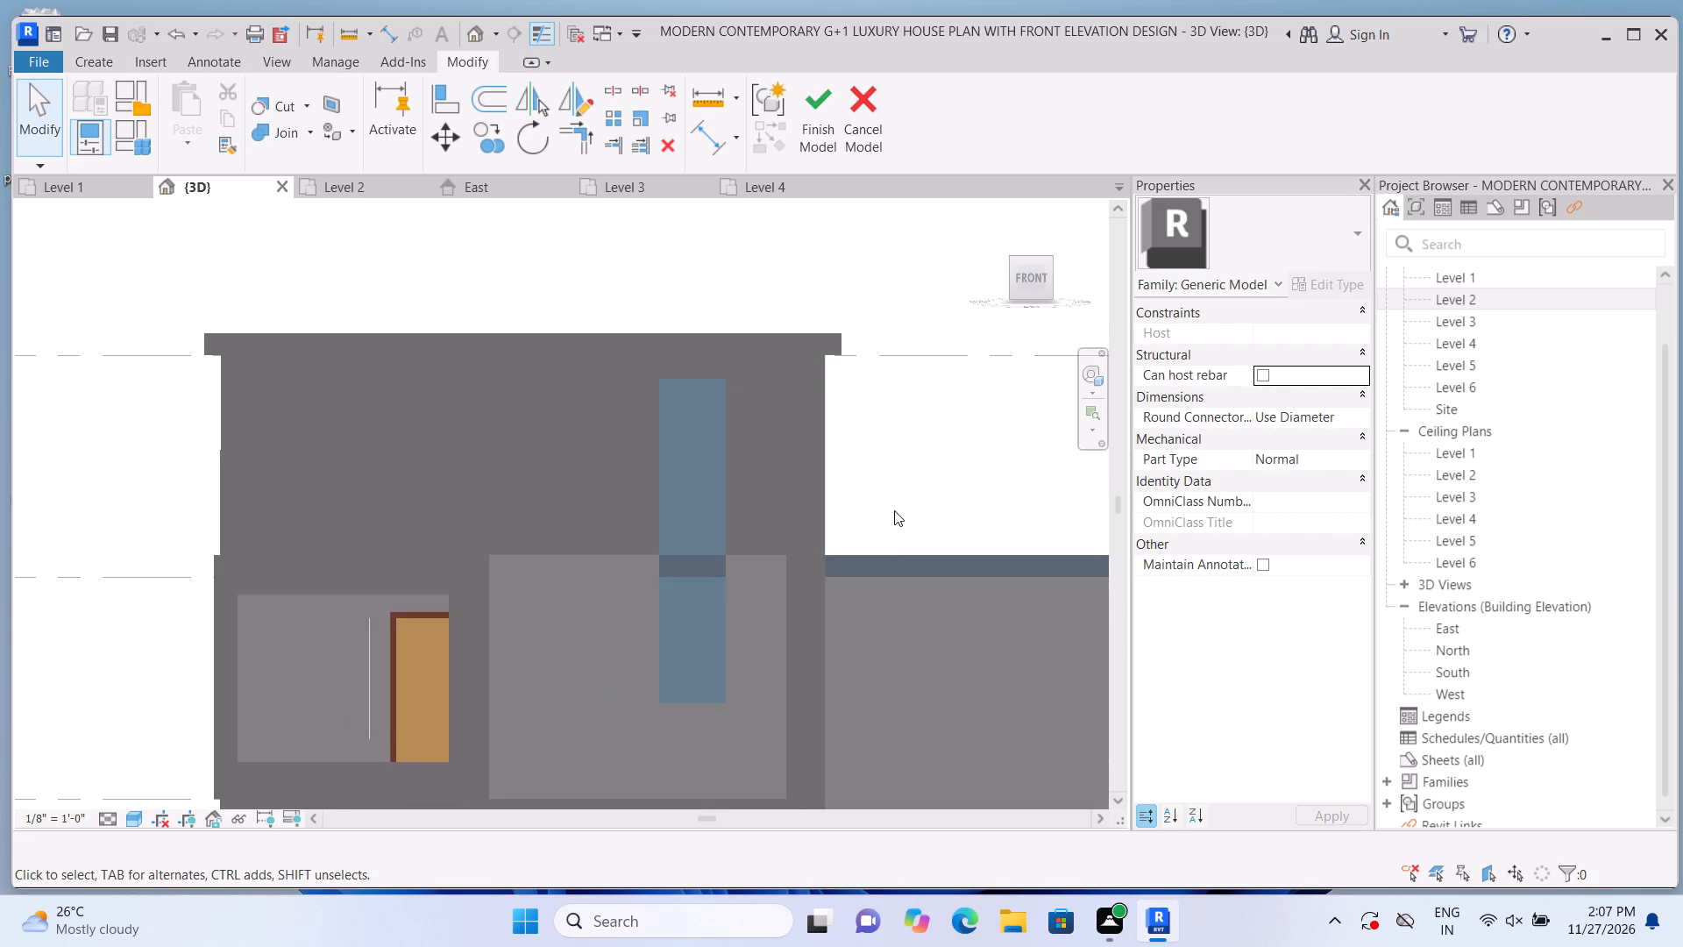
left_click(83, 61)
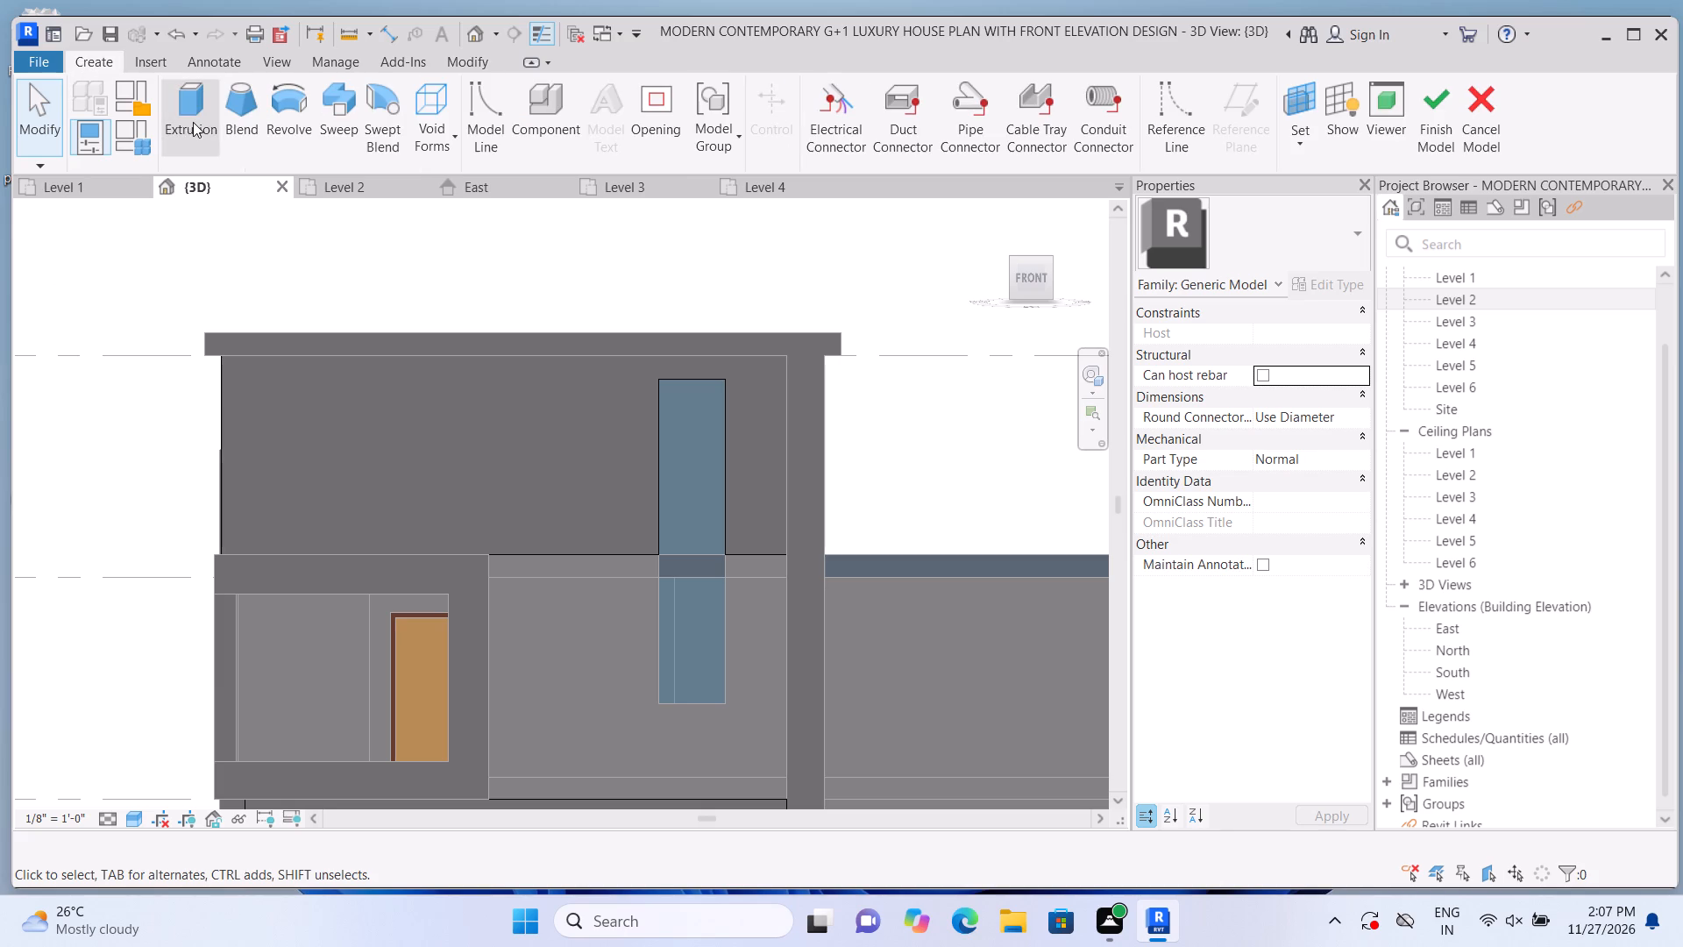
left_click(193, 122)
scroll(885, 174, "down", 1)
left_click(1145, 146)
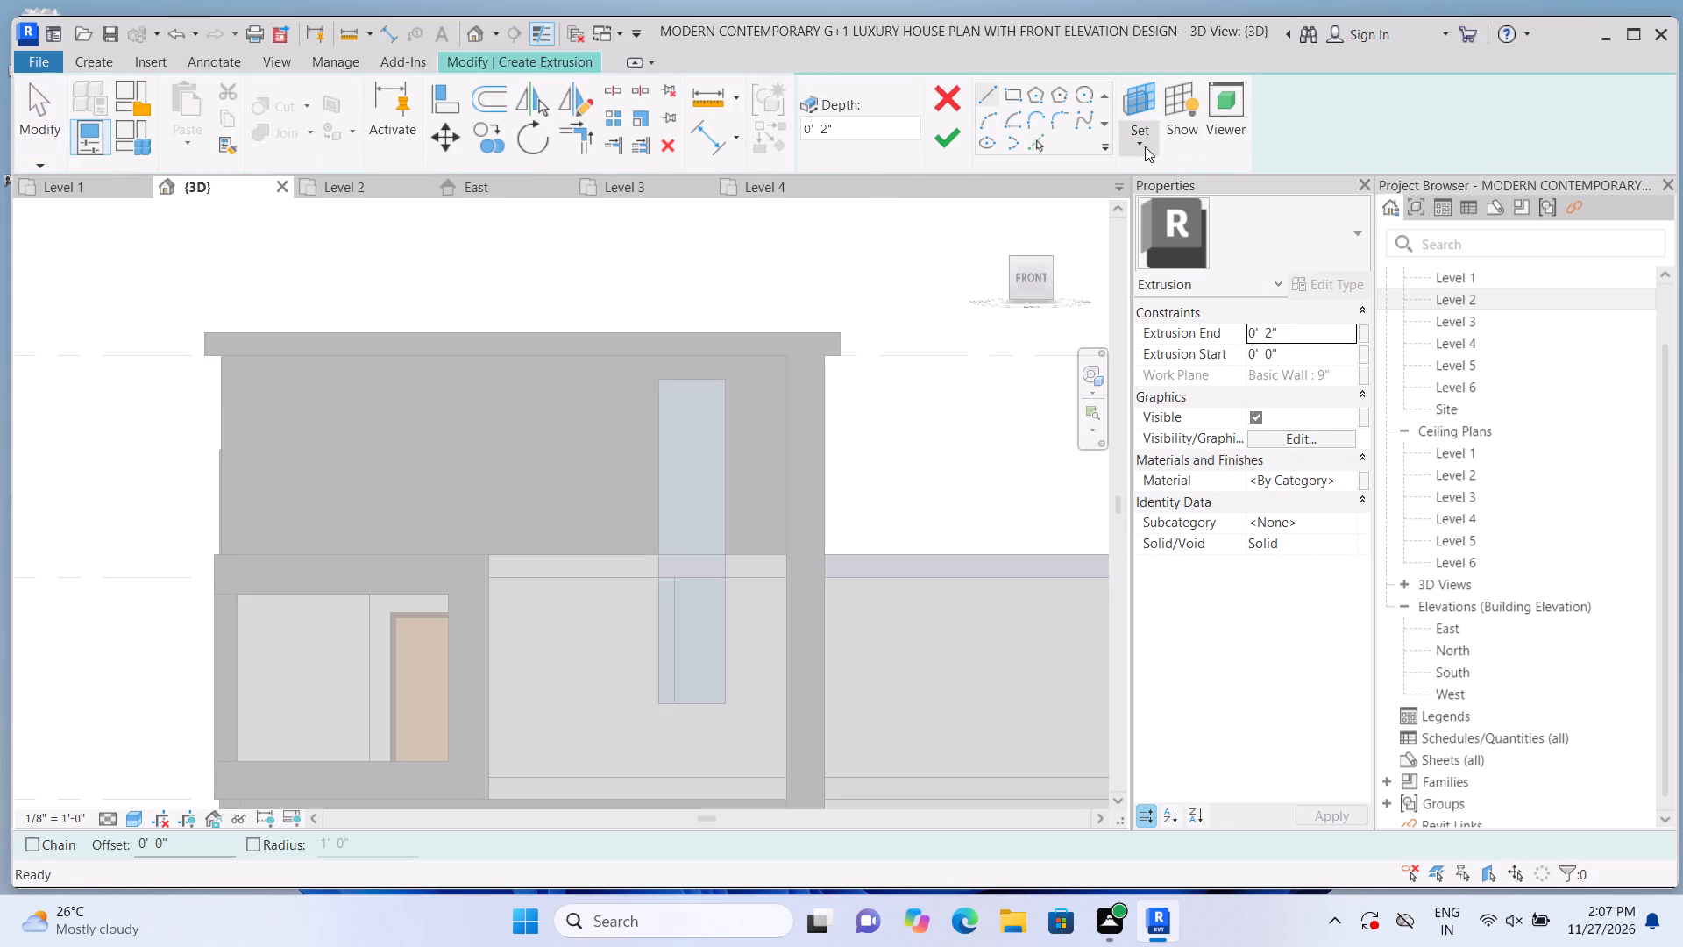
left_click(1148, 228)
scroll(571, 694, "up", 2)
middle_click_drag(564, 684, 536, 614)
left_click(530, 612)
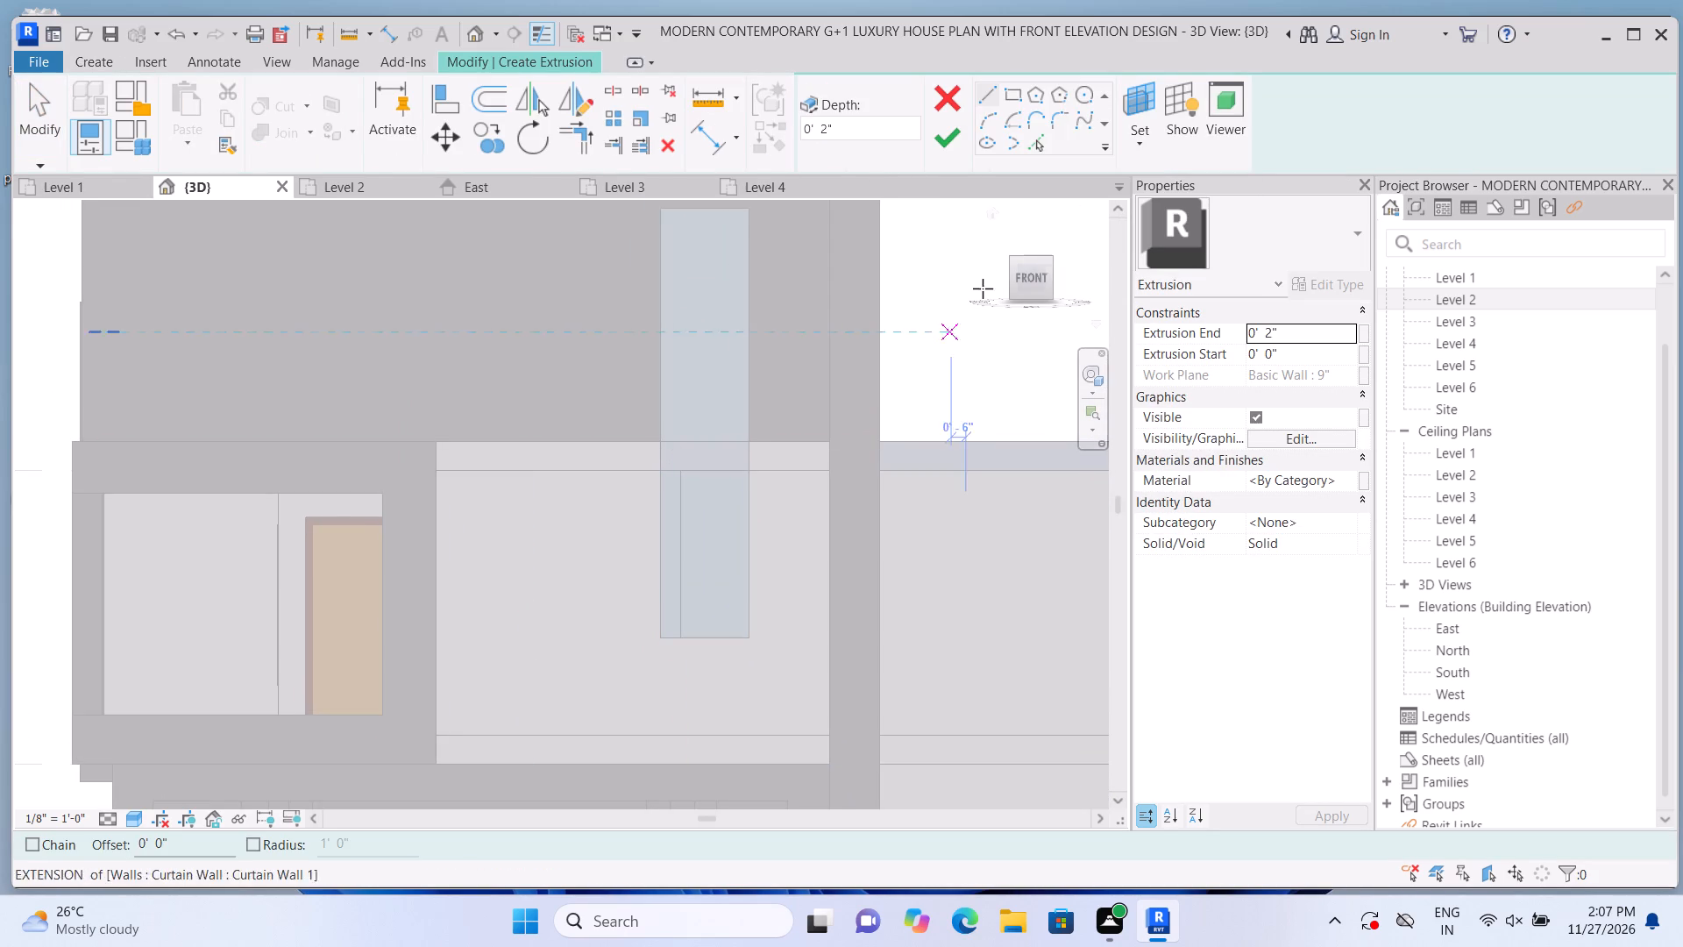
left_click(1014, 88)
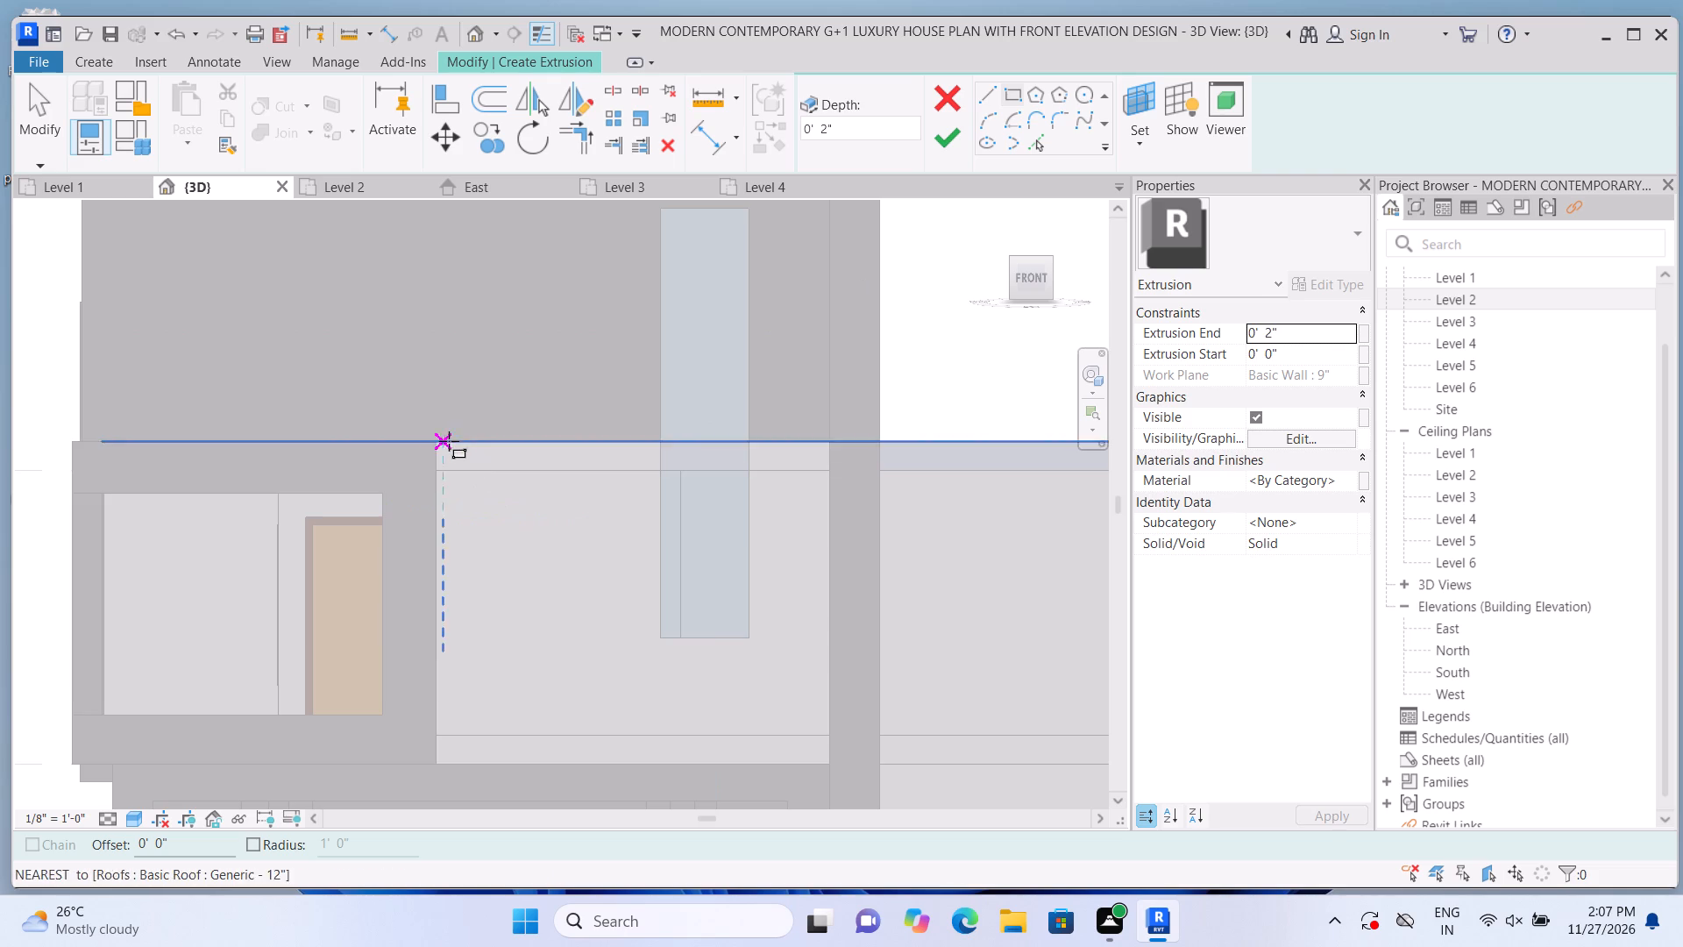
left_click(444, 441)
scroll(660, 753, "up", 2)
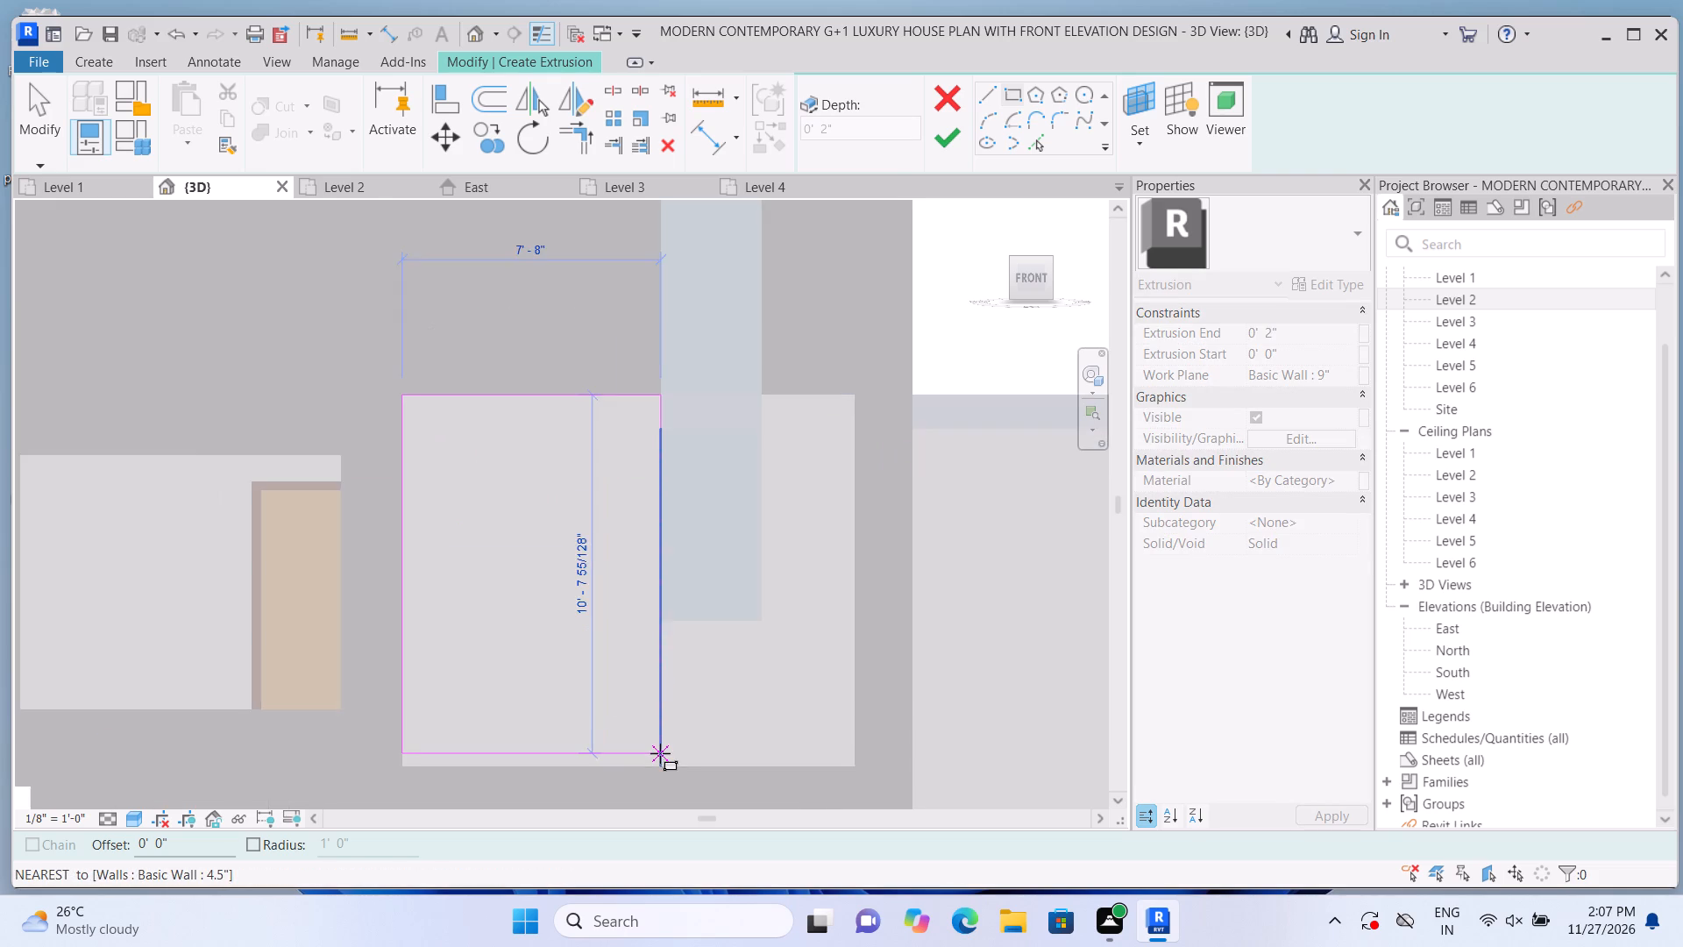
left_click(663, 765)
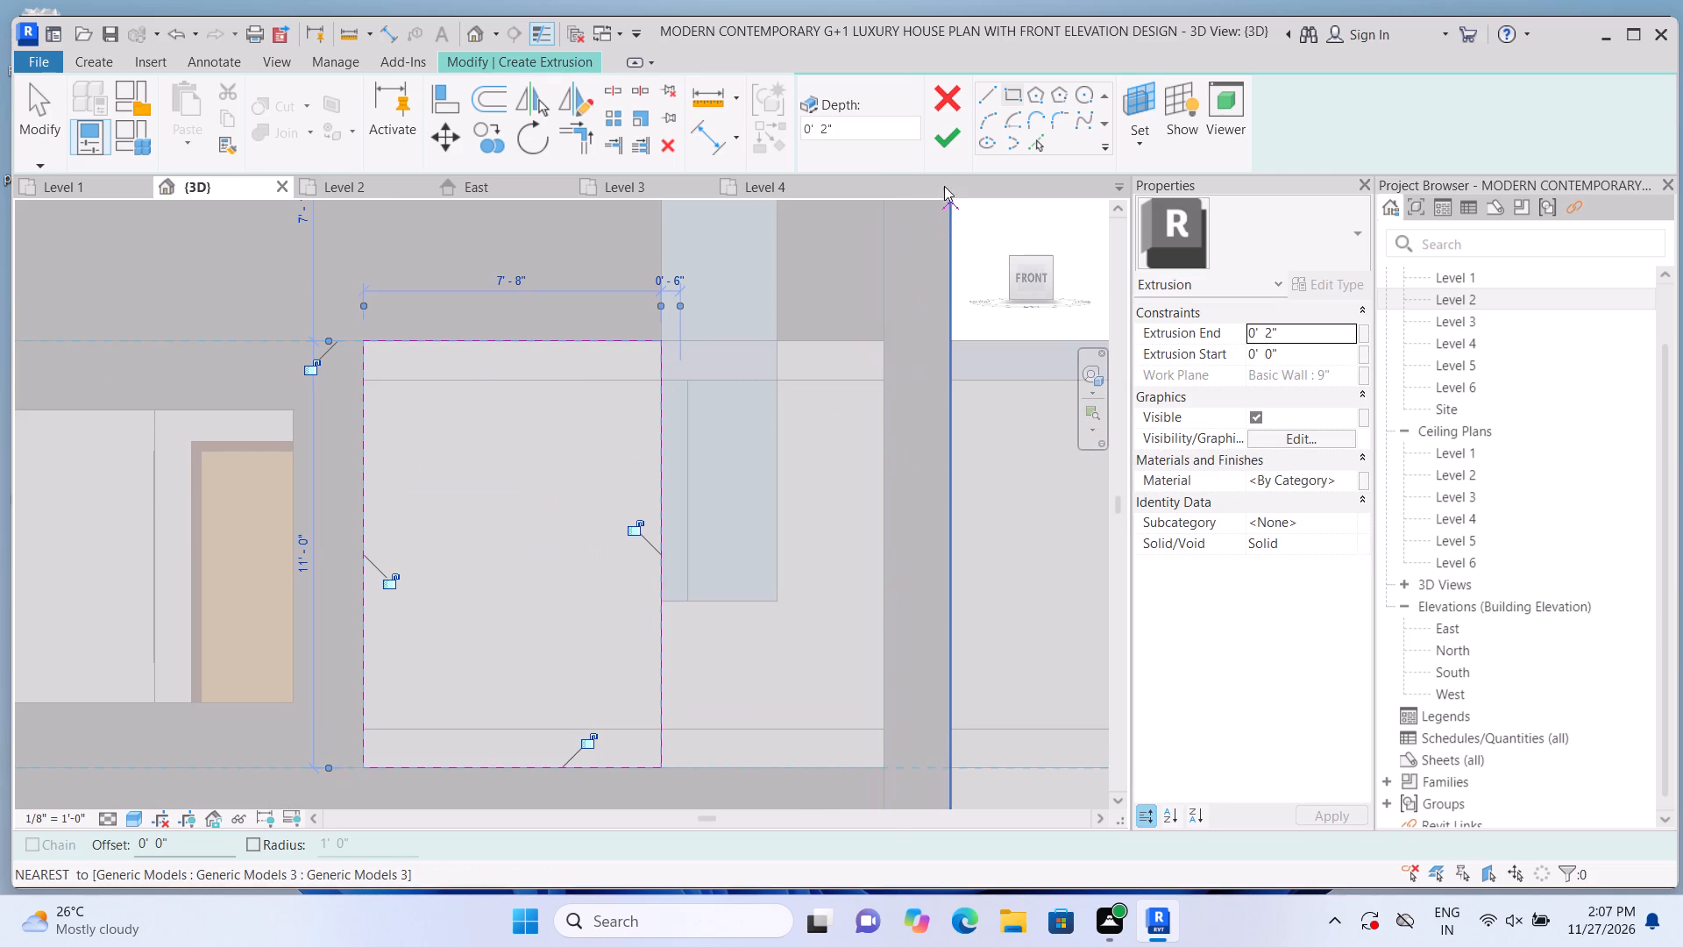
left_click(934, 144)
scroll(656, 587, "down", 3)
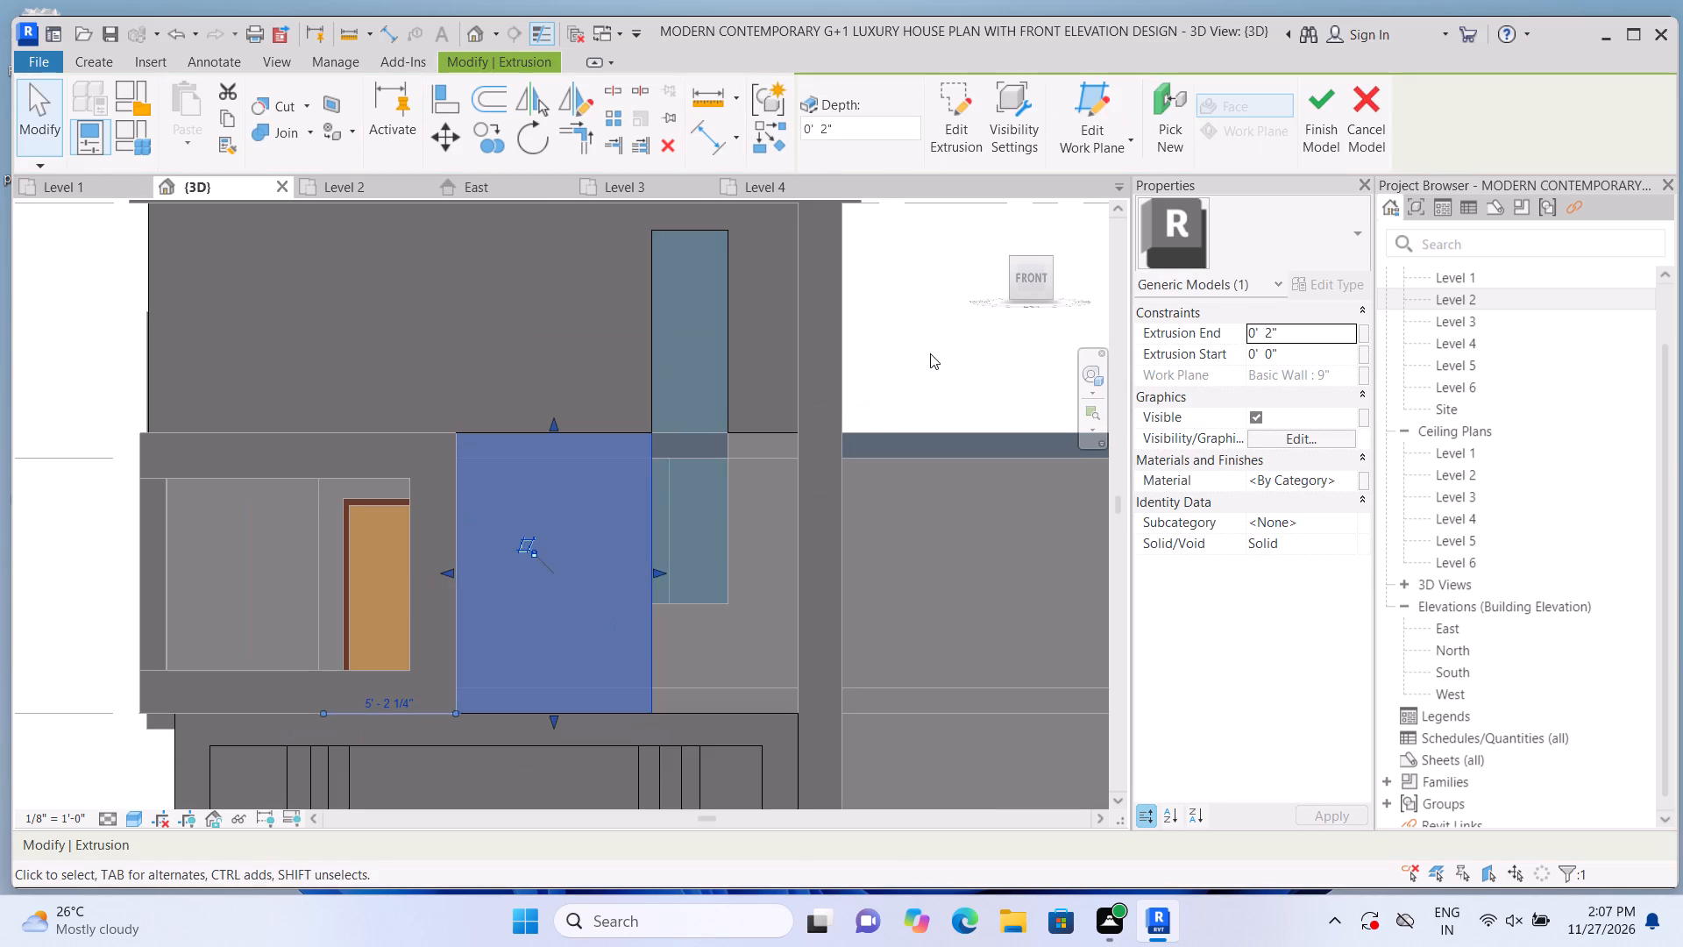
left_click(930, 353)
Join the panel beside the balcony block with the large upper wall panel above it.
scroll(863, 418, "up", 1)
scroll(639, 404, "down", 1)
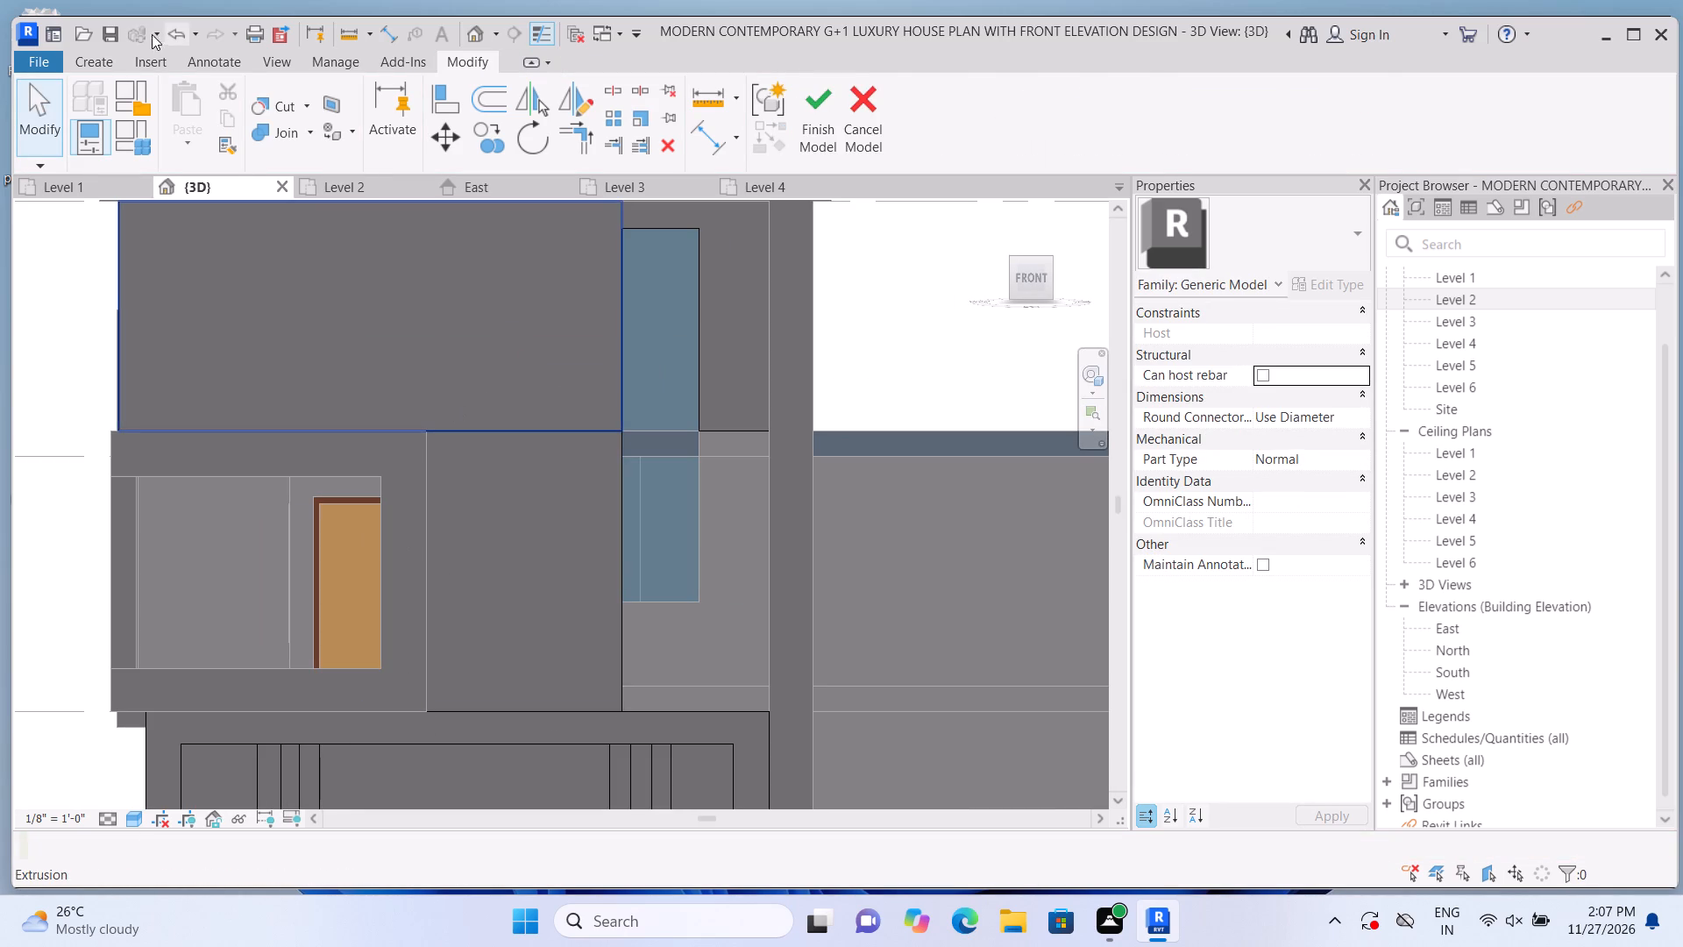
left_click(306, 129)
left_click(320, 174)
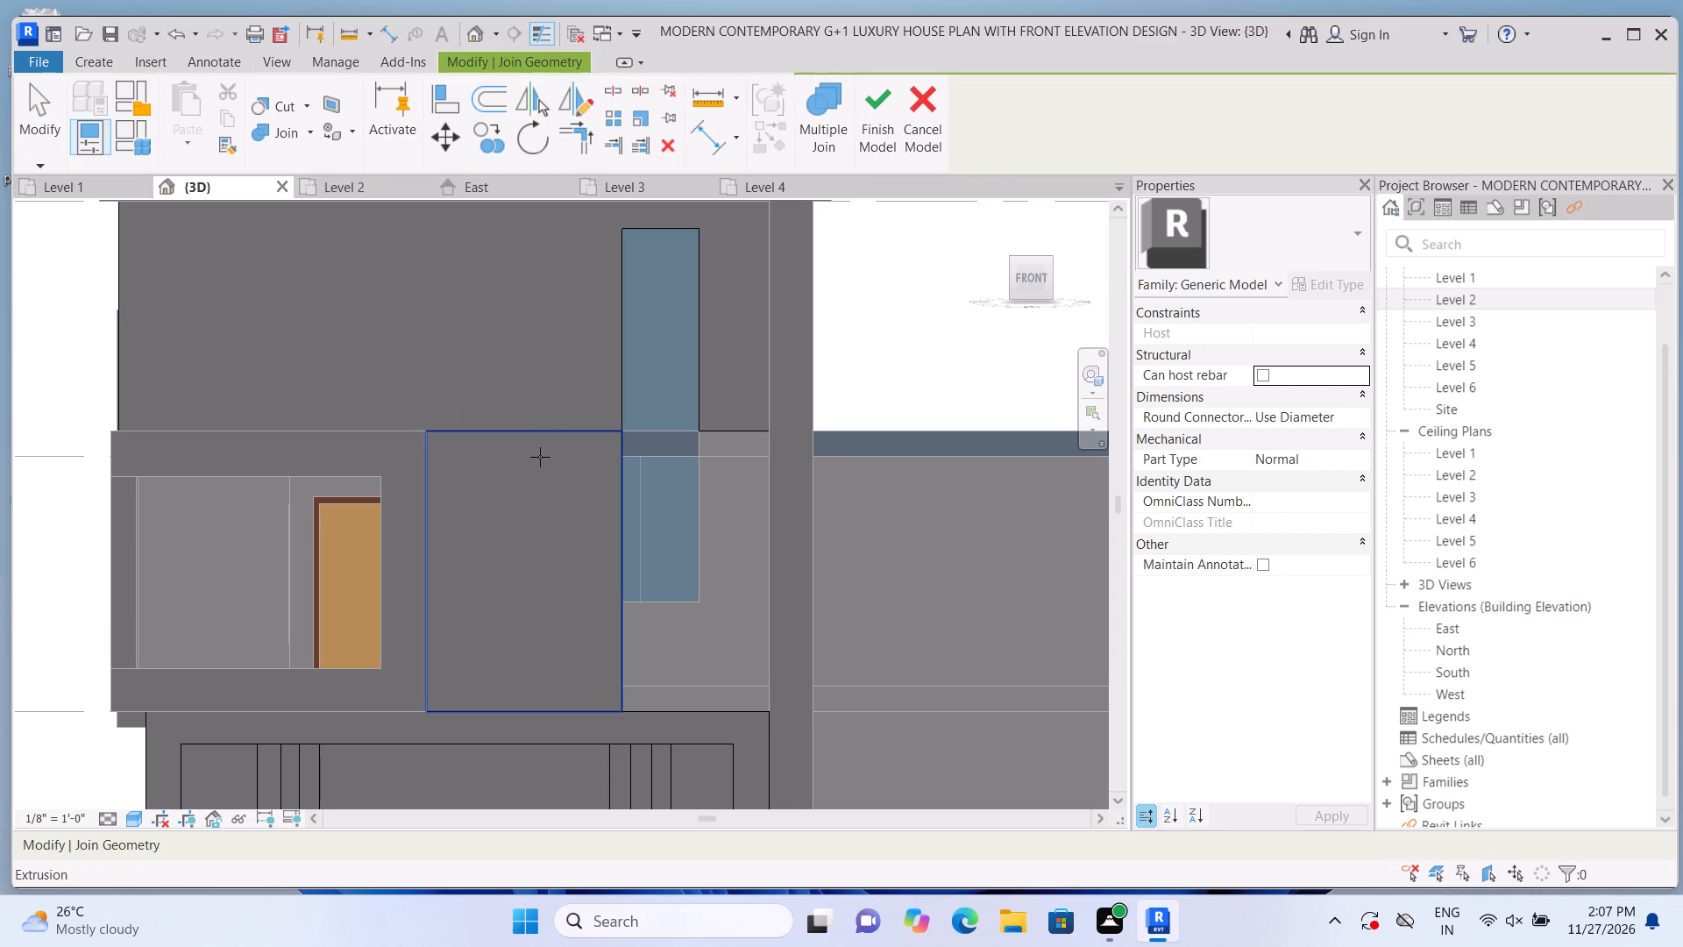
double_click(540, 457)
left_click(532, 411)
key("Escape")
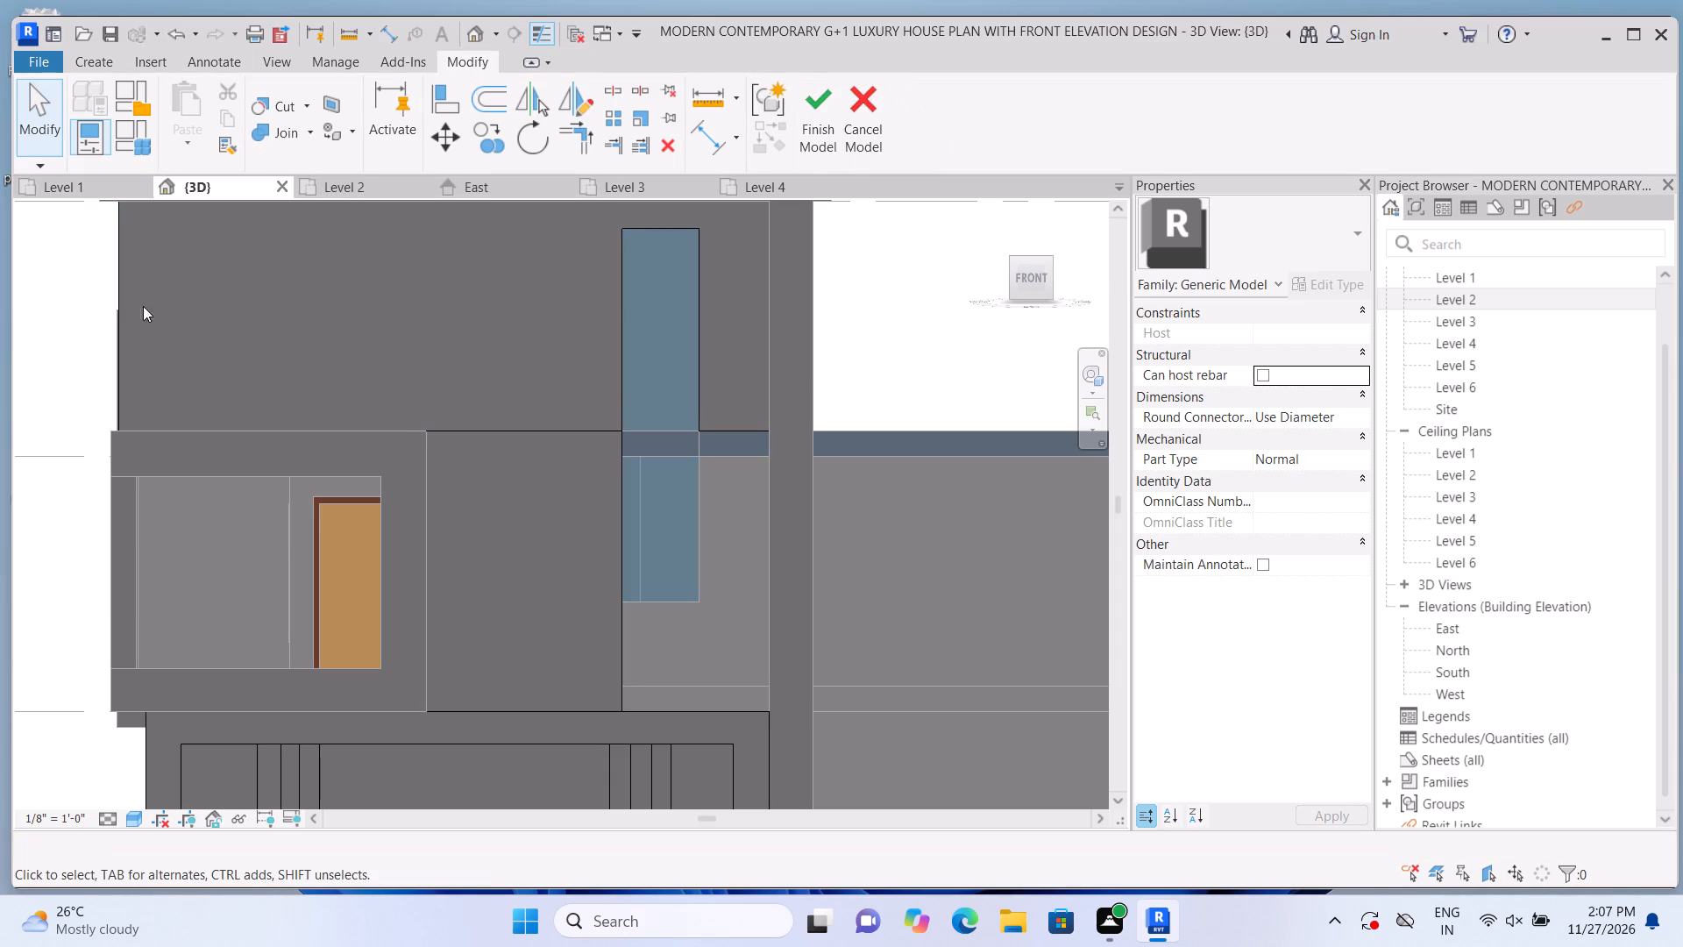
Join the panel between the balcony block and the tall window with the large cladding panel on the level above.
left_click(541, 533)
left_click(531, 392)
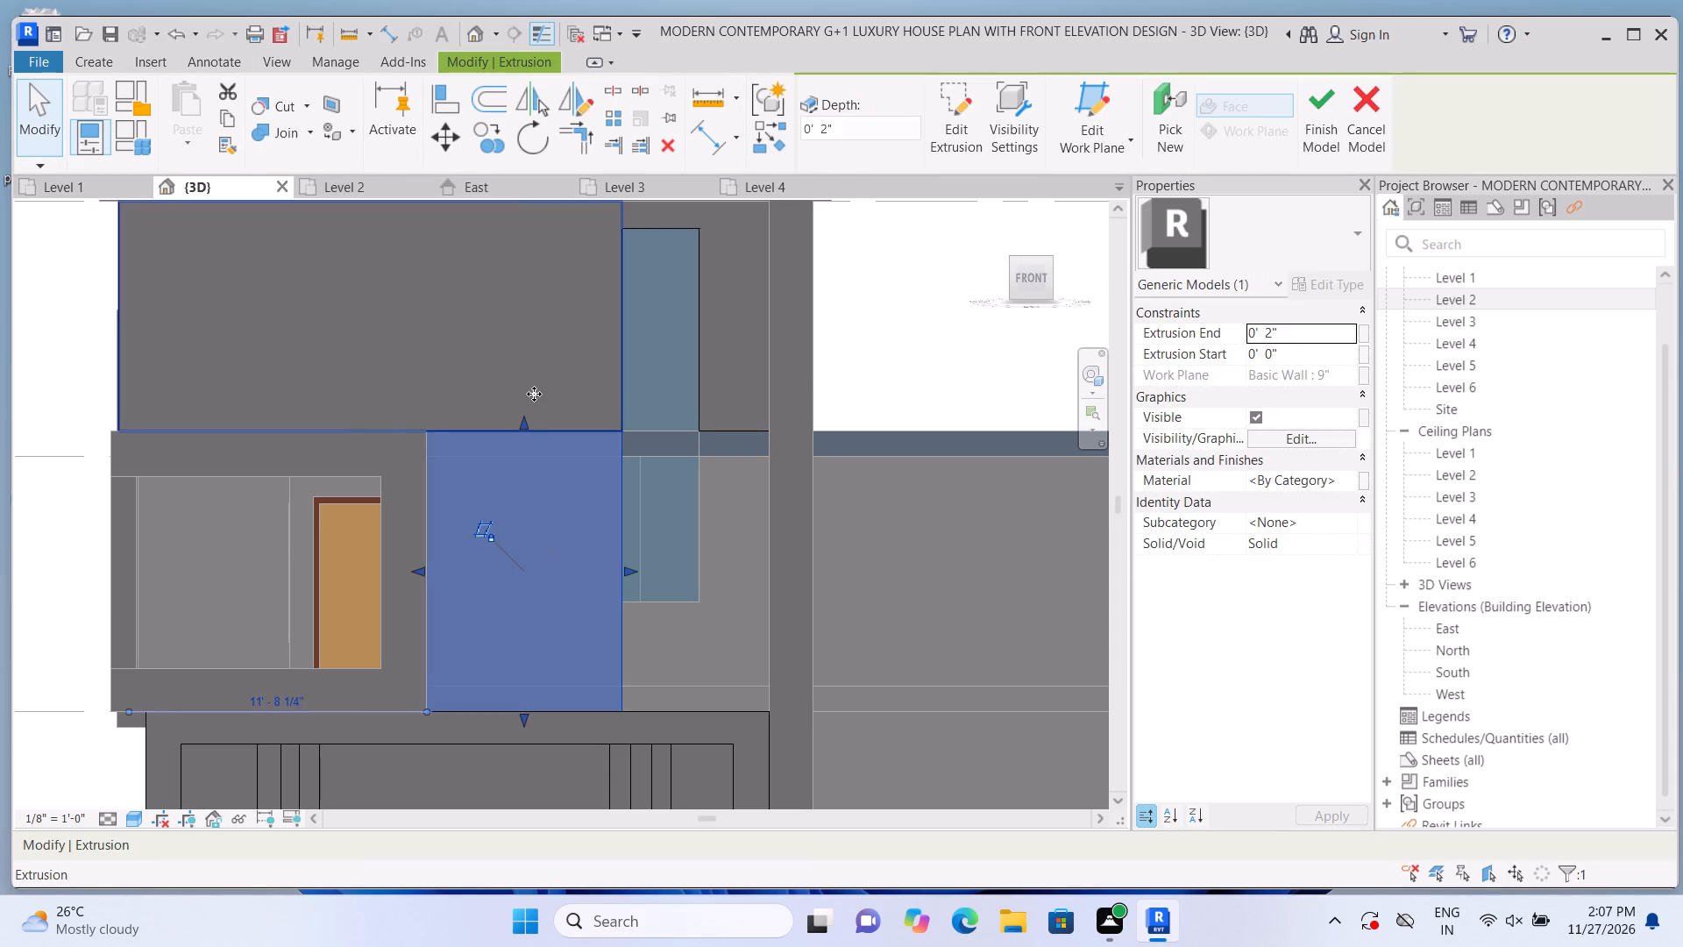
left_click(534, 394)
key("Escape")
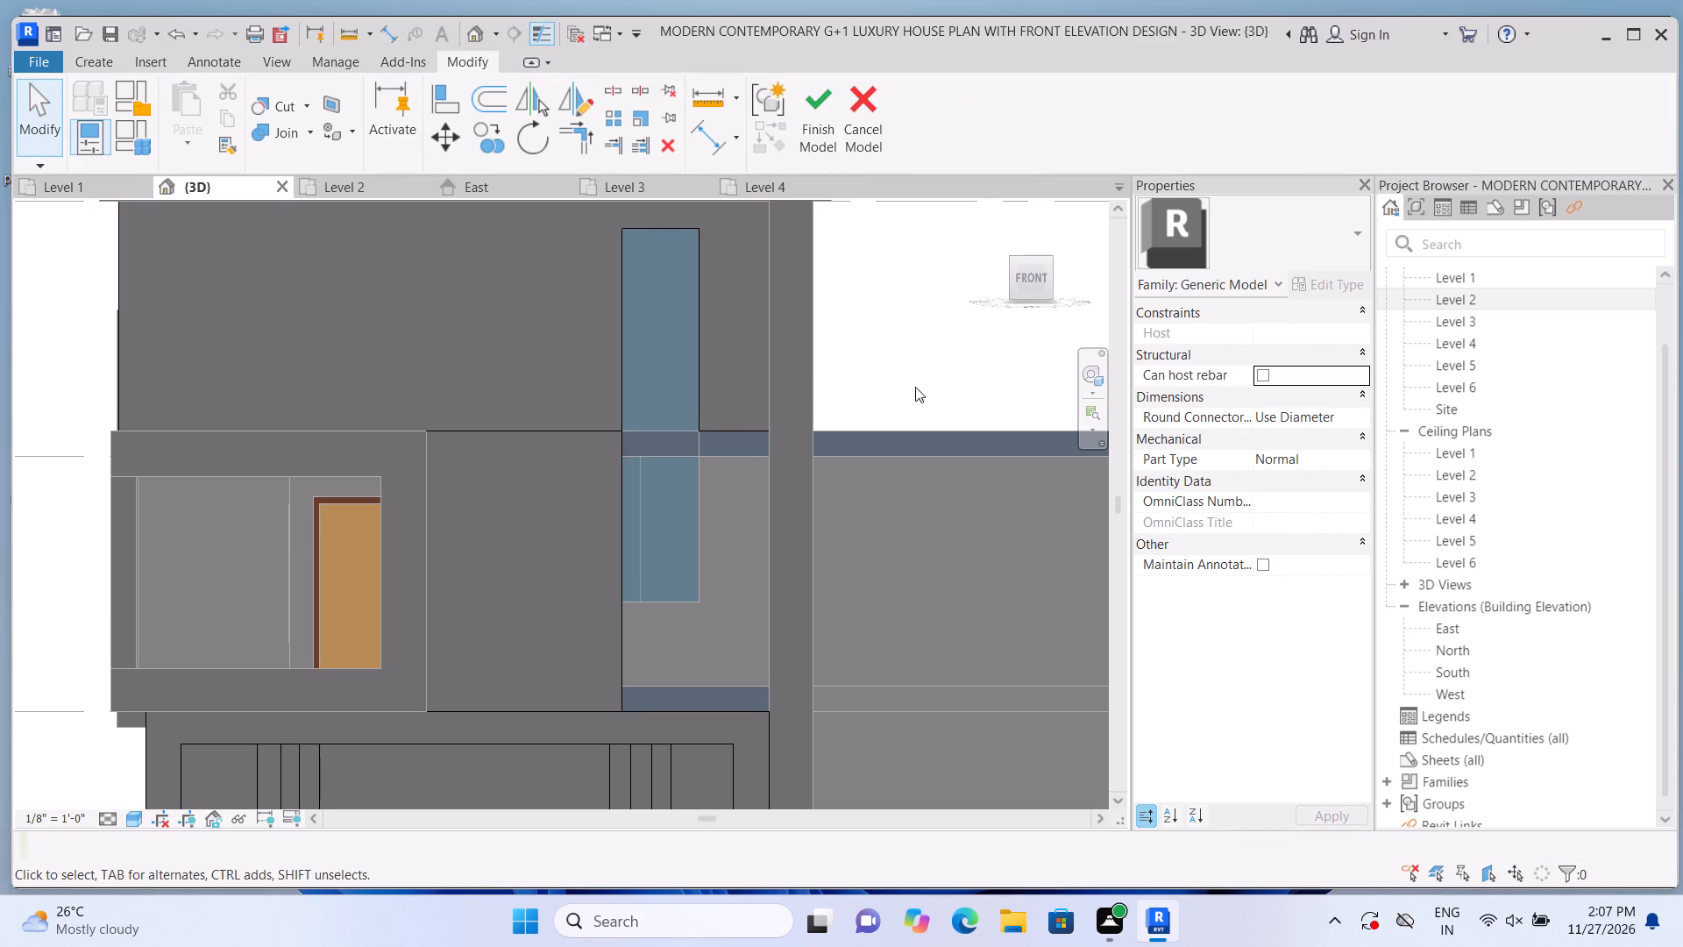
double_click(309, 132)
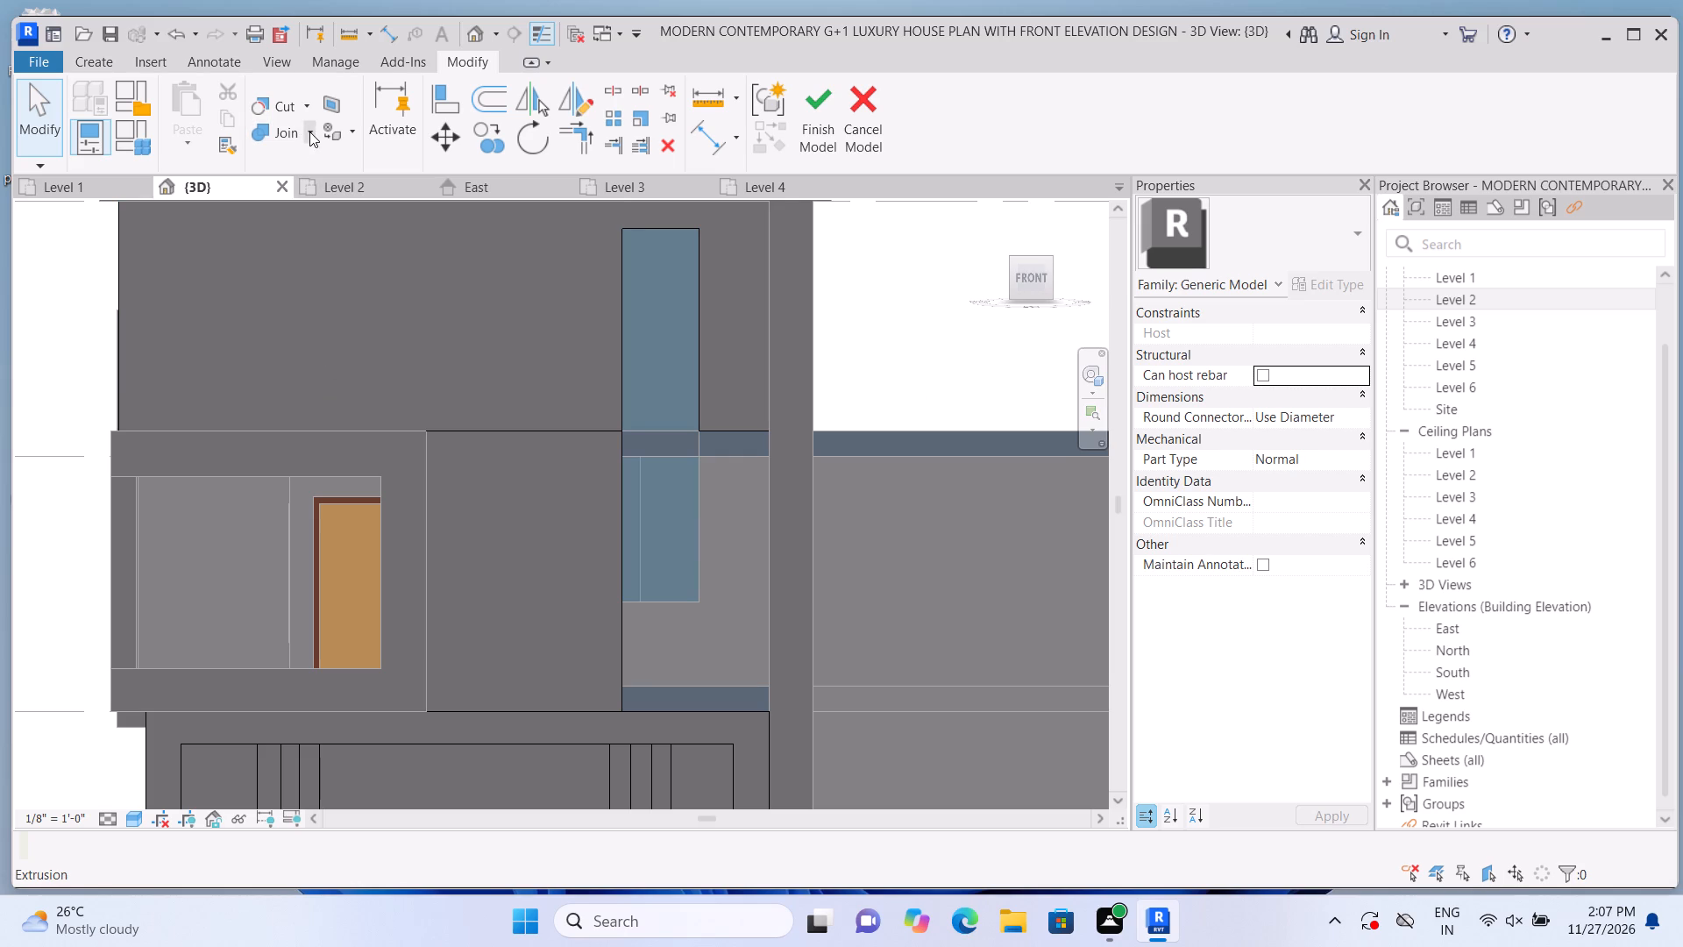
left_click(313, 137)
left_click(318, 165)
left_click(545, 525)
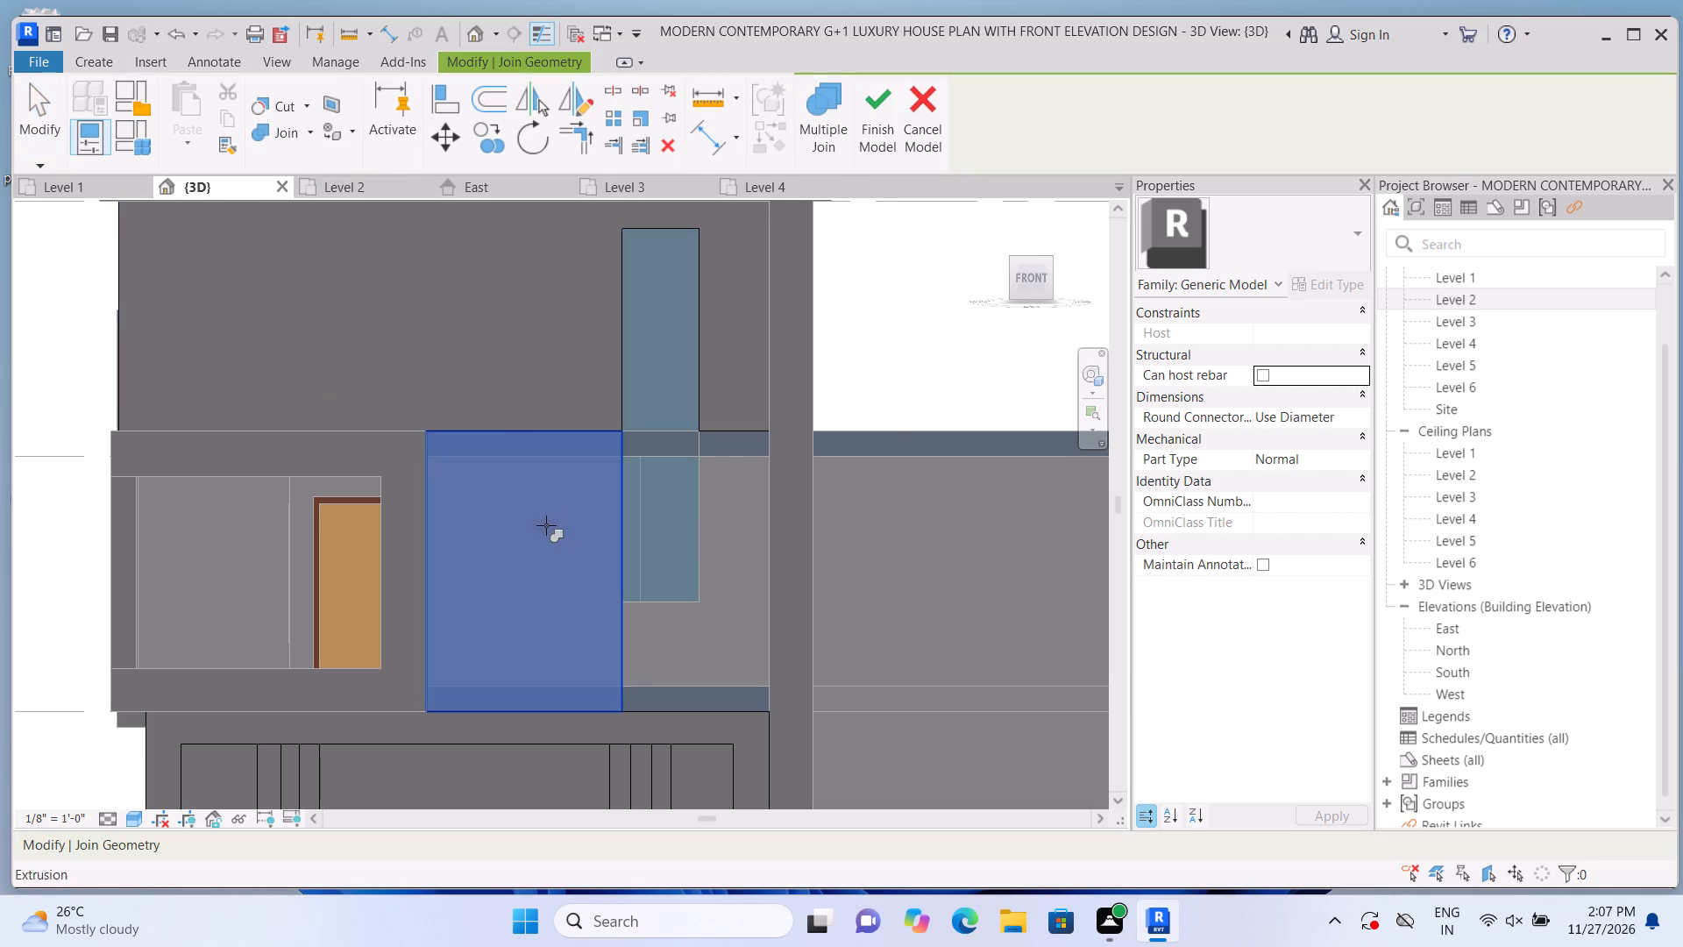
left_click(510, 386)
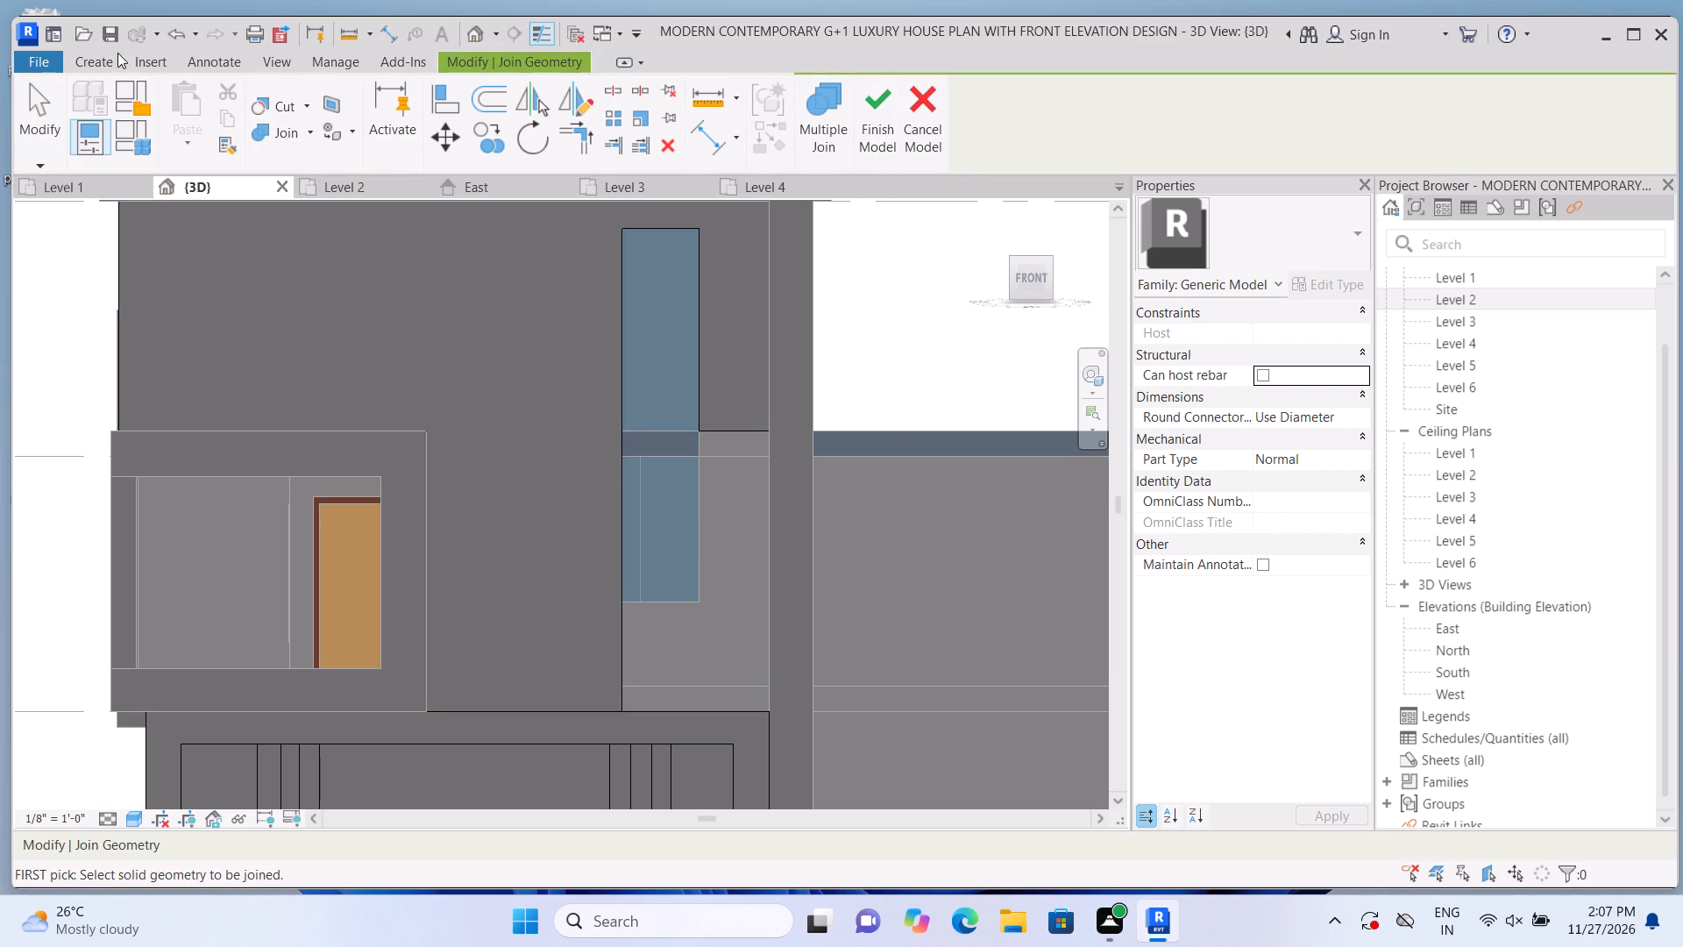
Extrude a 2" deep panel 11' high between the tall window and the right-hand pier on the first floor, using the roof slab face as work plane.
left_click(104, 57)
left_click(179, 123)
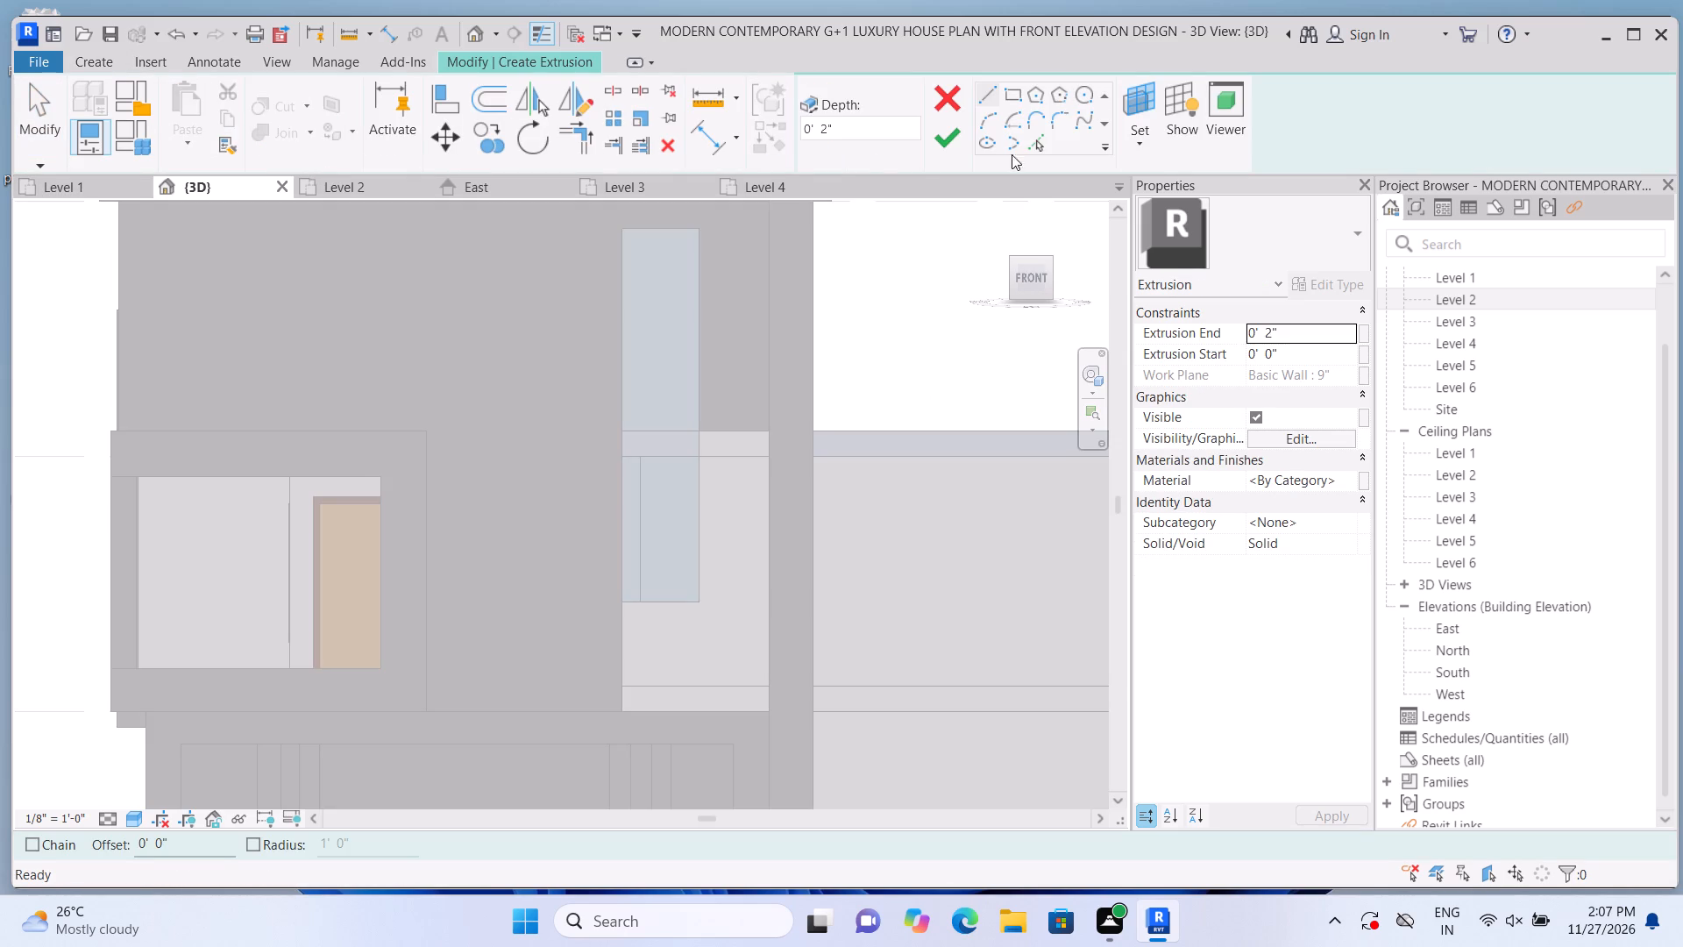
left_click(1130, 144)
left_click(1151, 217)
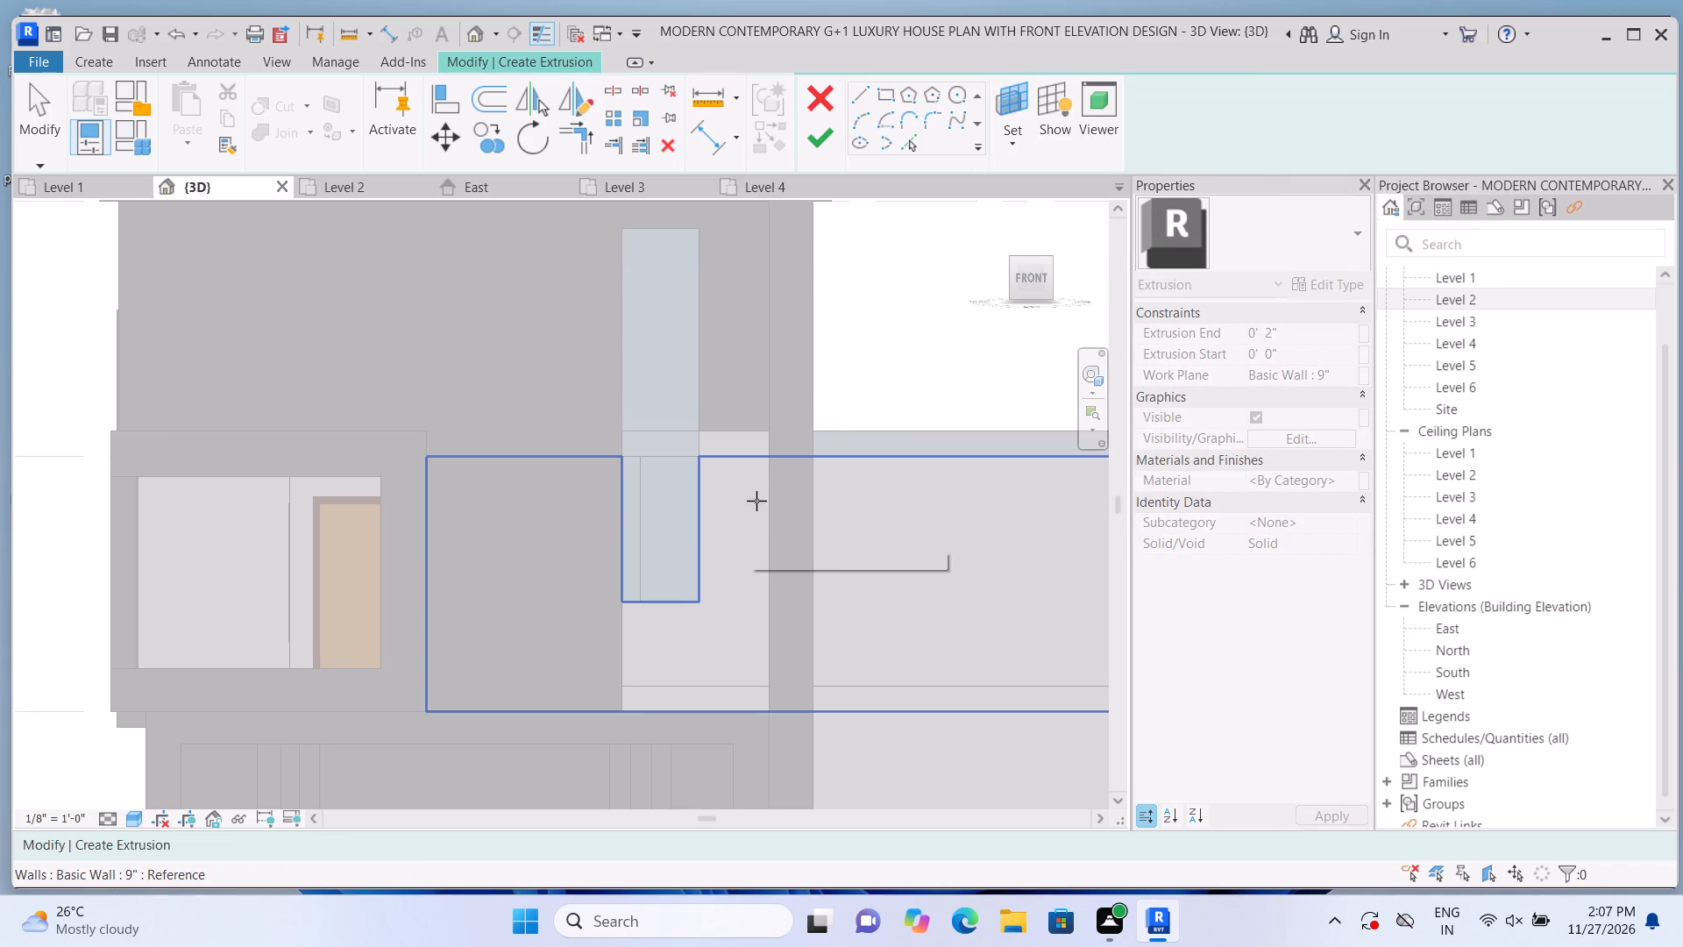
left_click(754, 442)
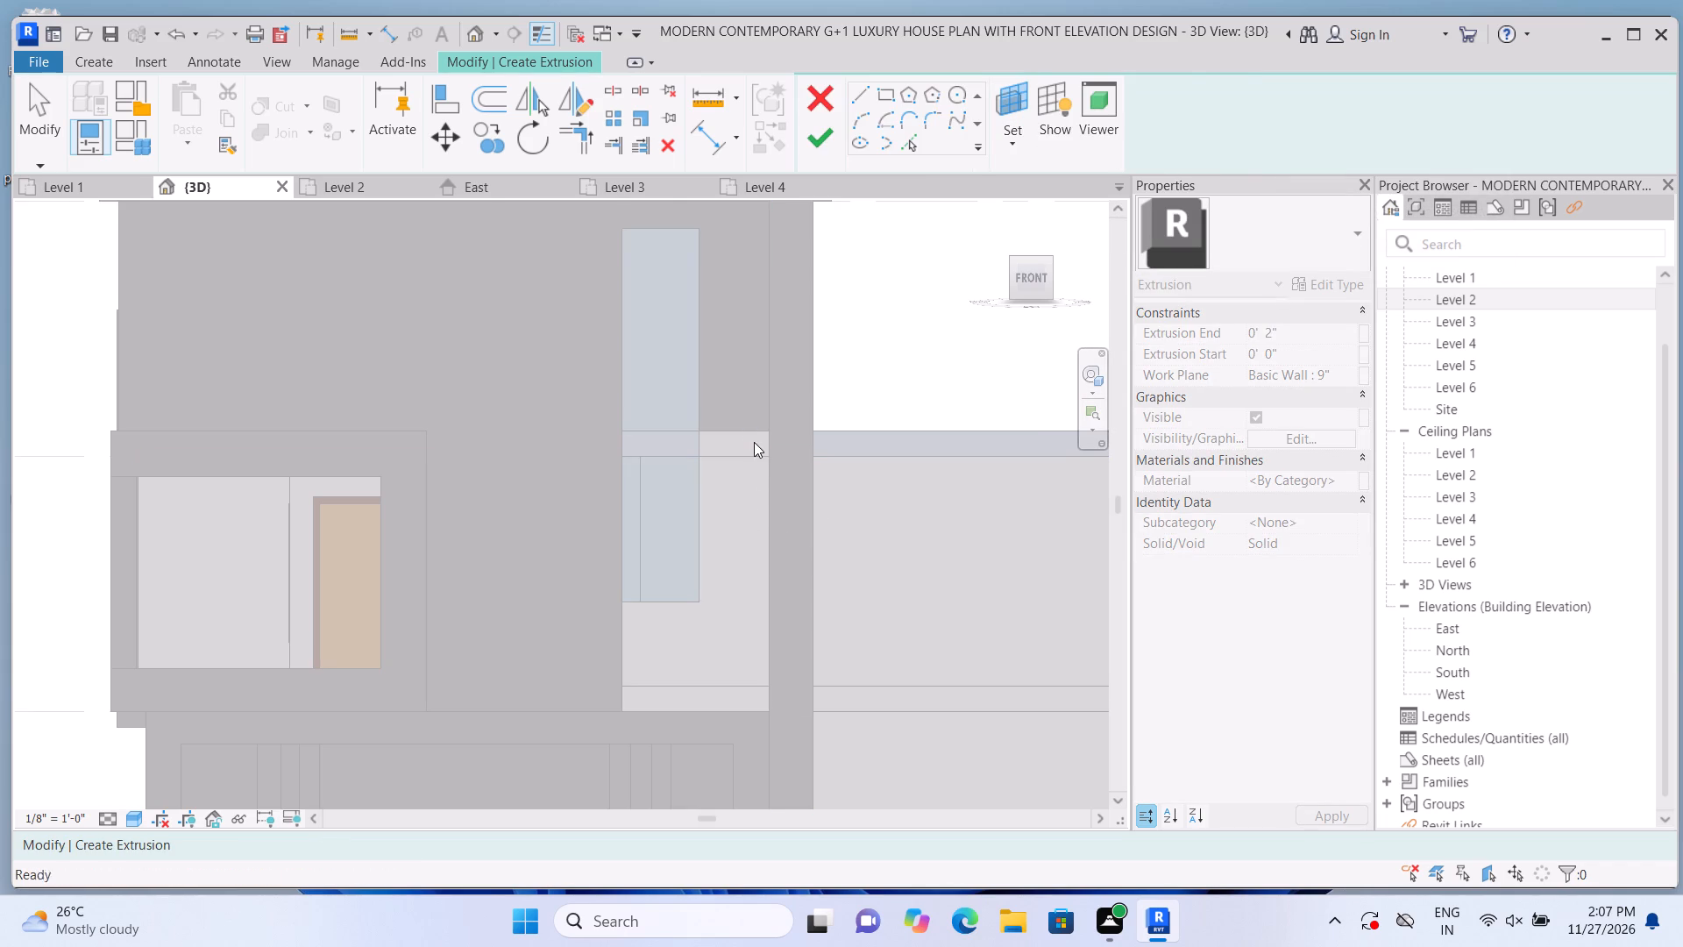
left_click(1021, 93)
scroll(721, 559, "up", 1)
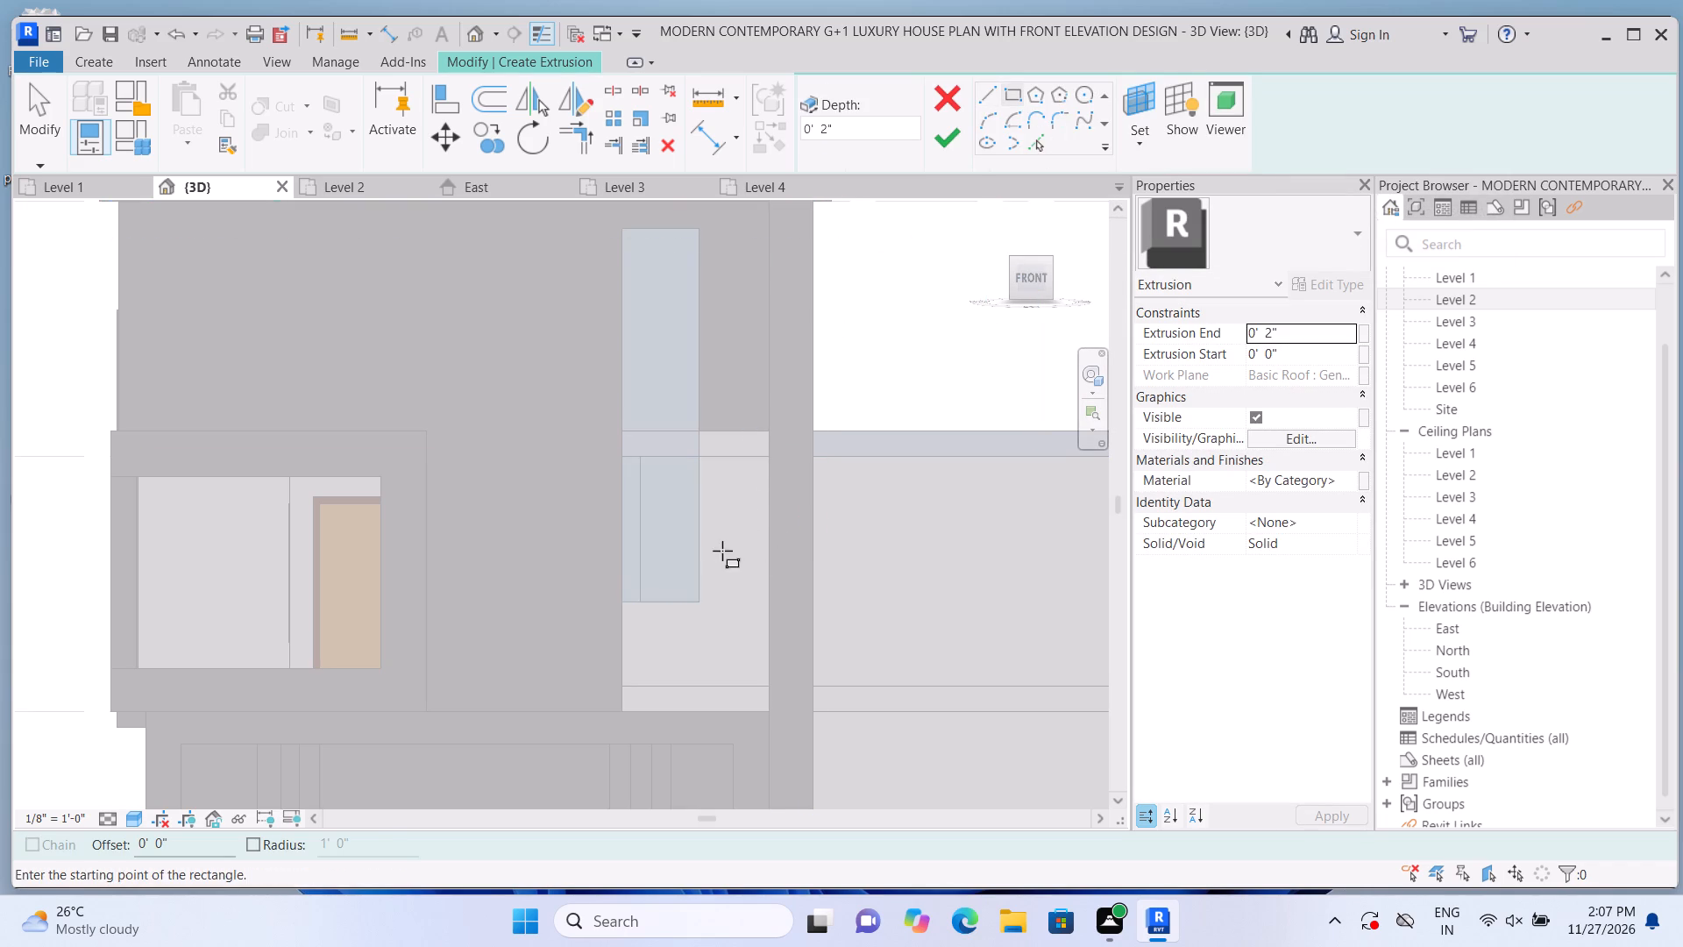
left_click(696, 410)
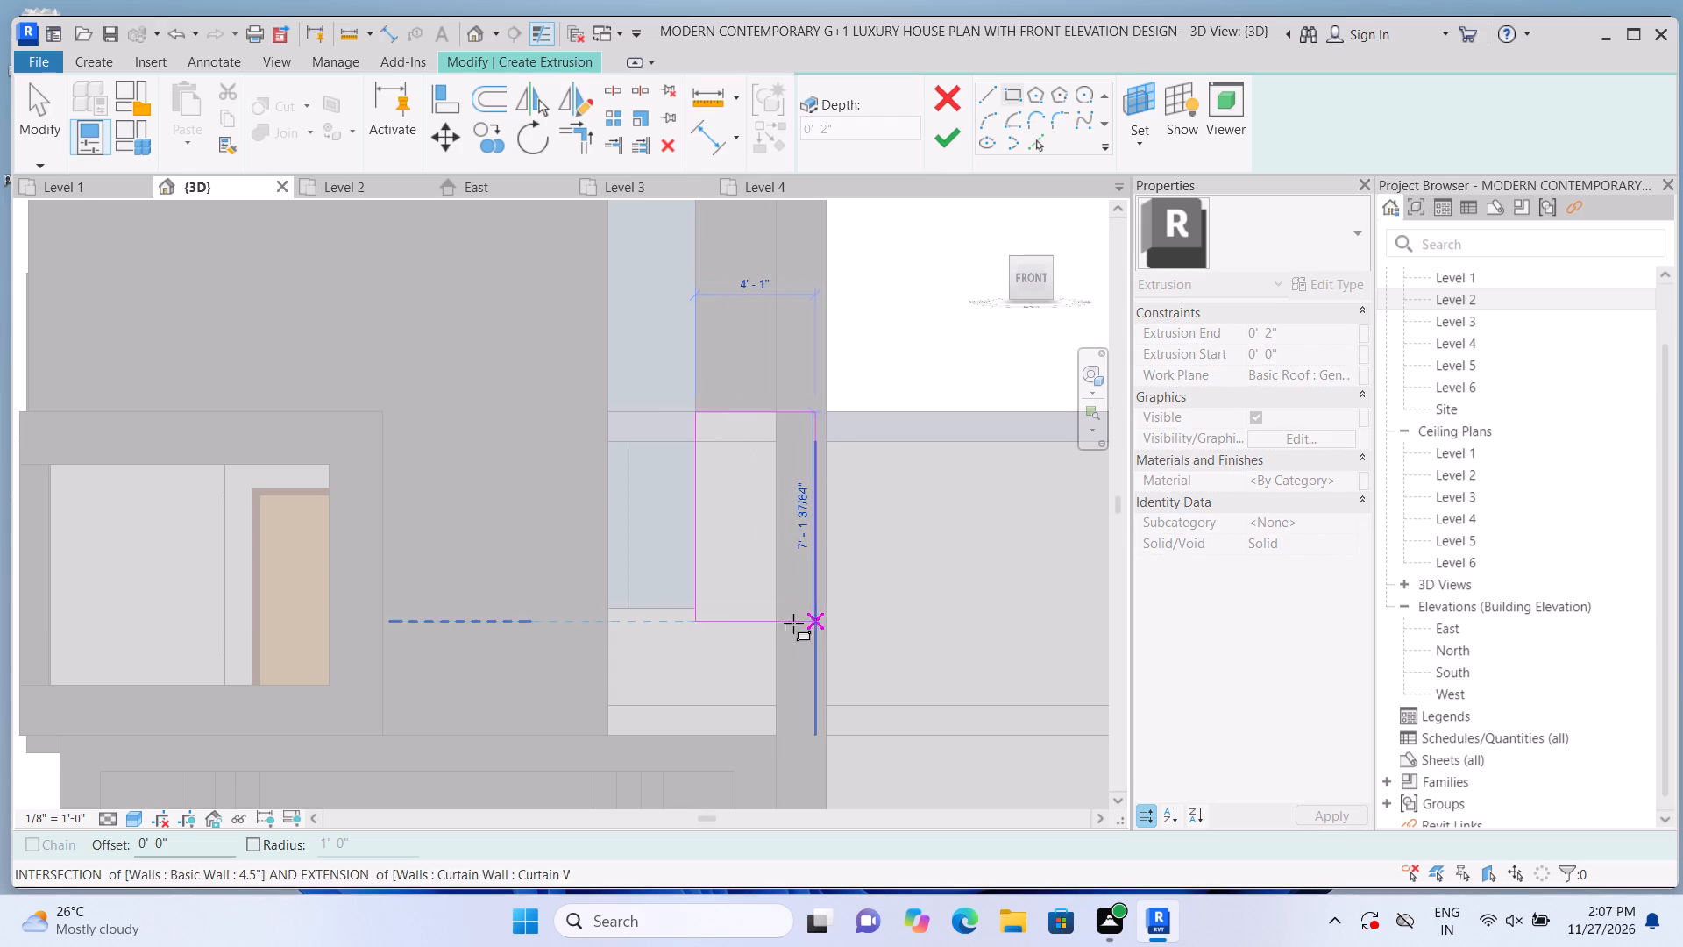
middle_click_drag(775, 617, 718, 473)
scroll(711, 470, "up", 1)
scroll(704, 578, "up", 2)
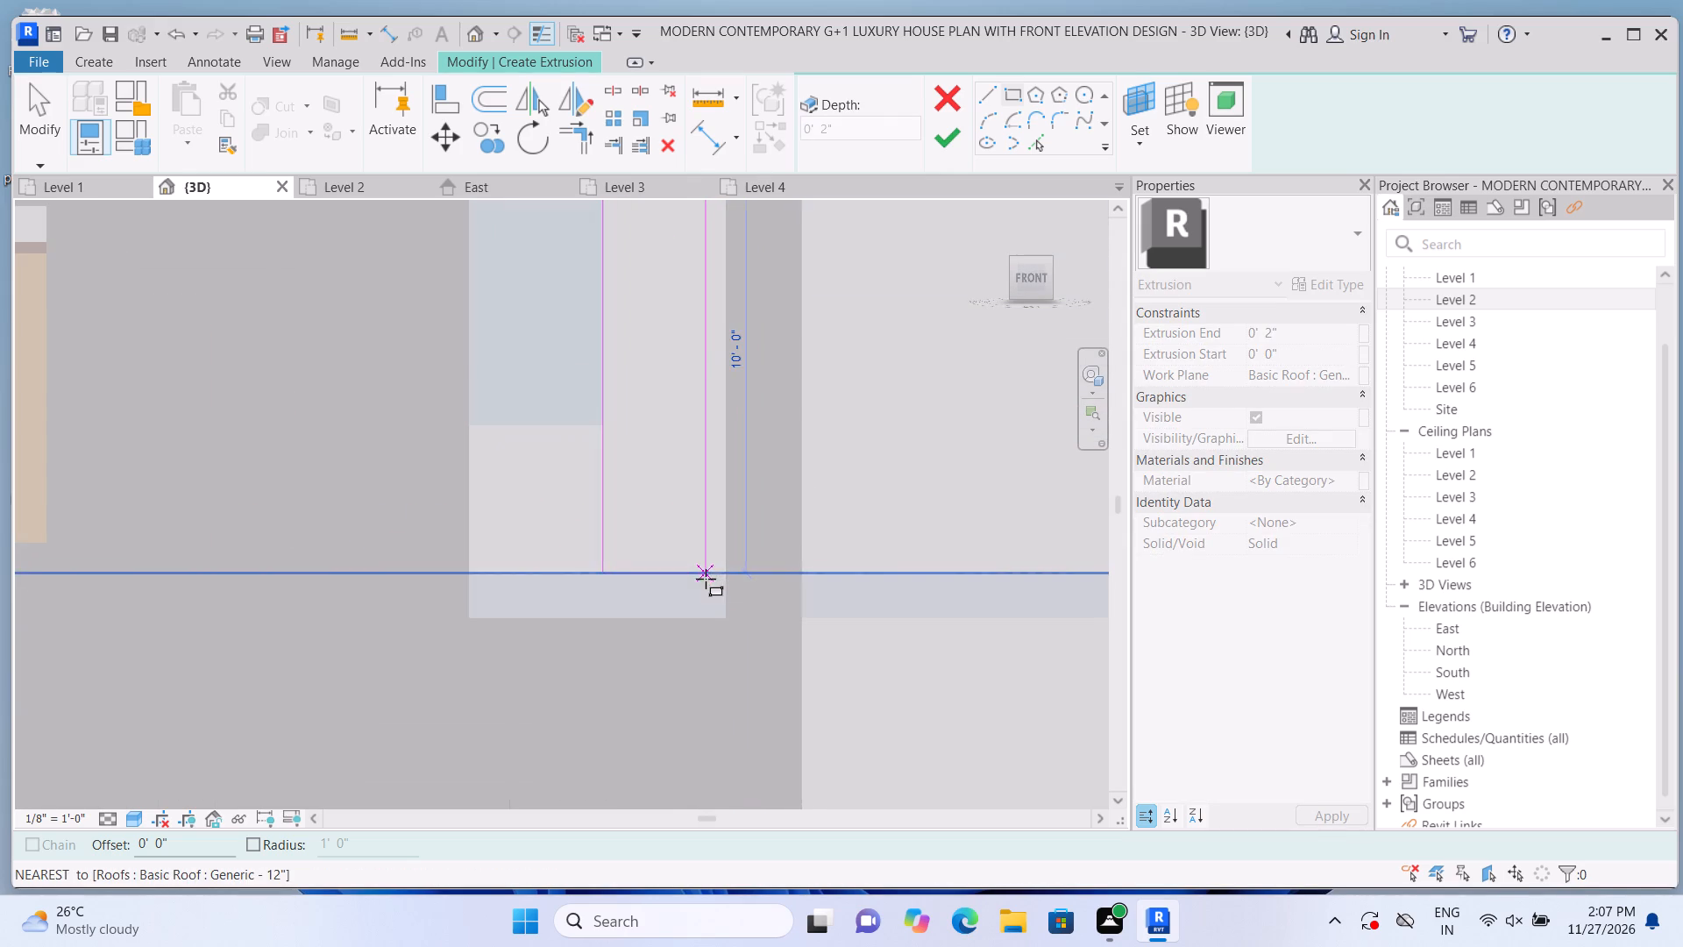
left_click(726, 614)
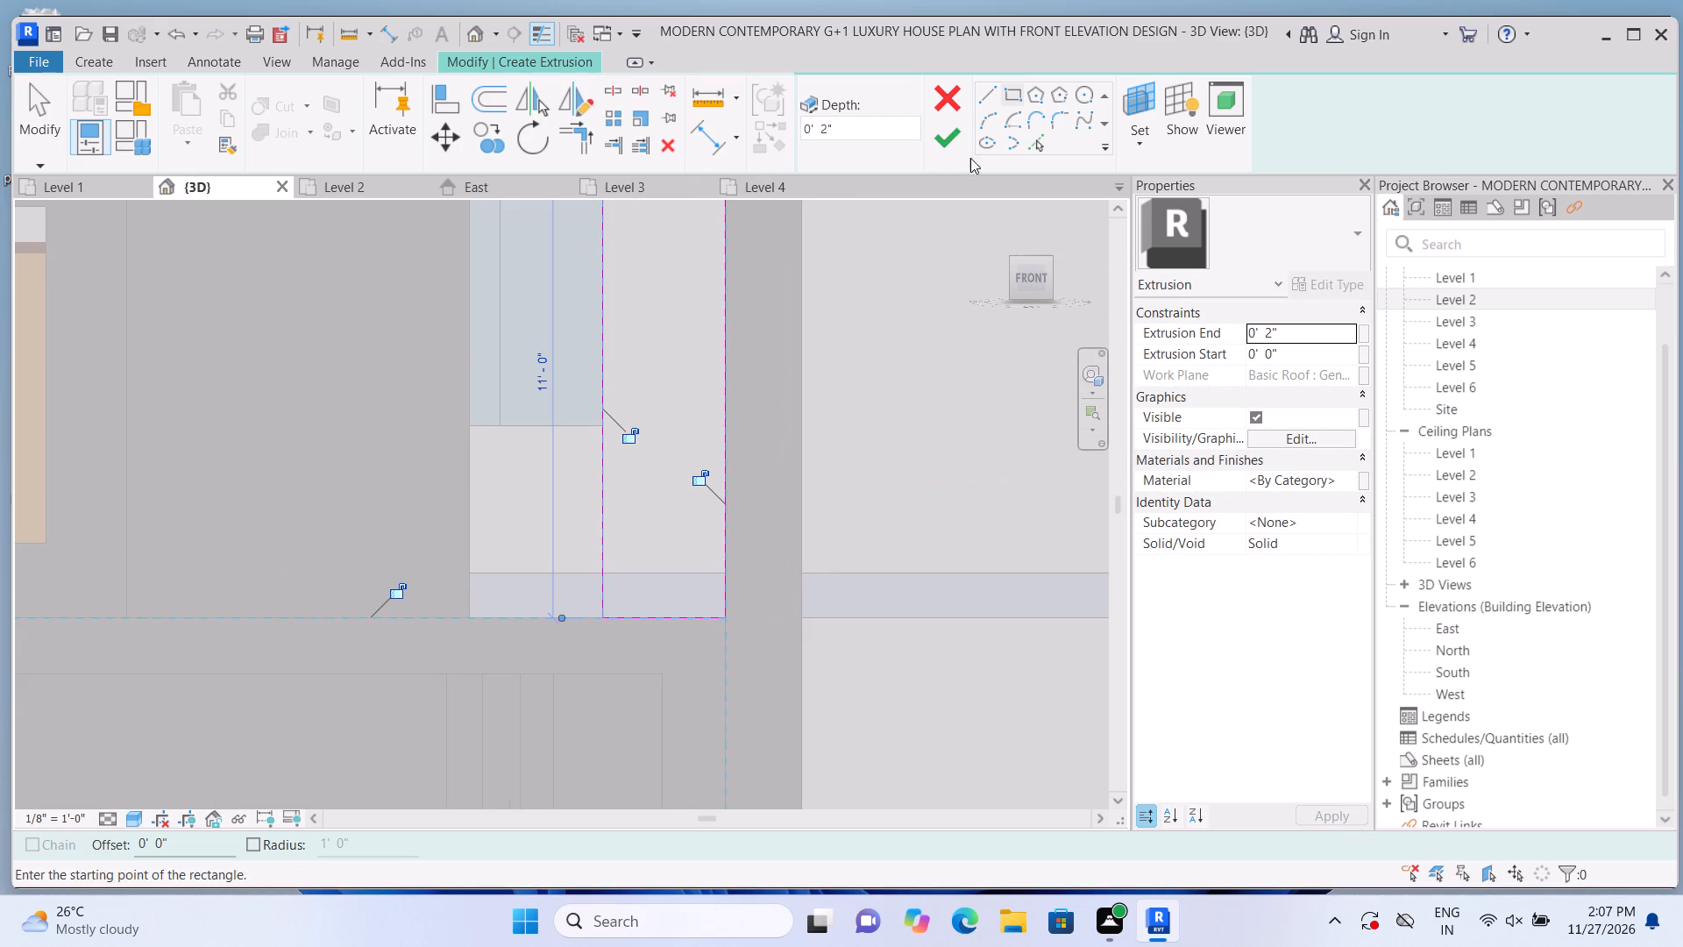
double_click(947, 147)
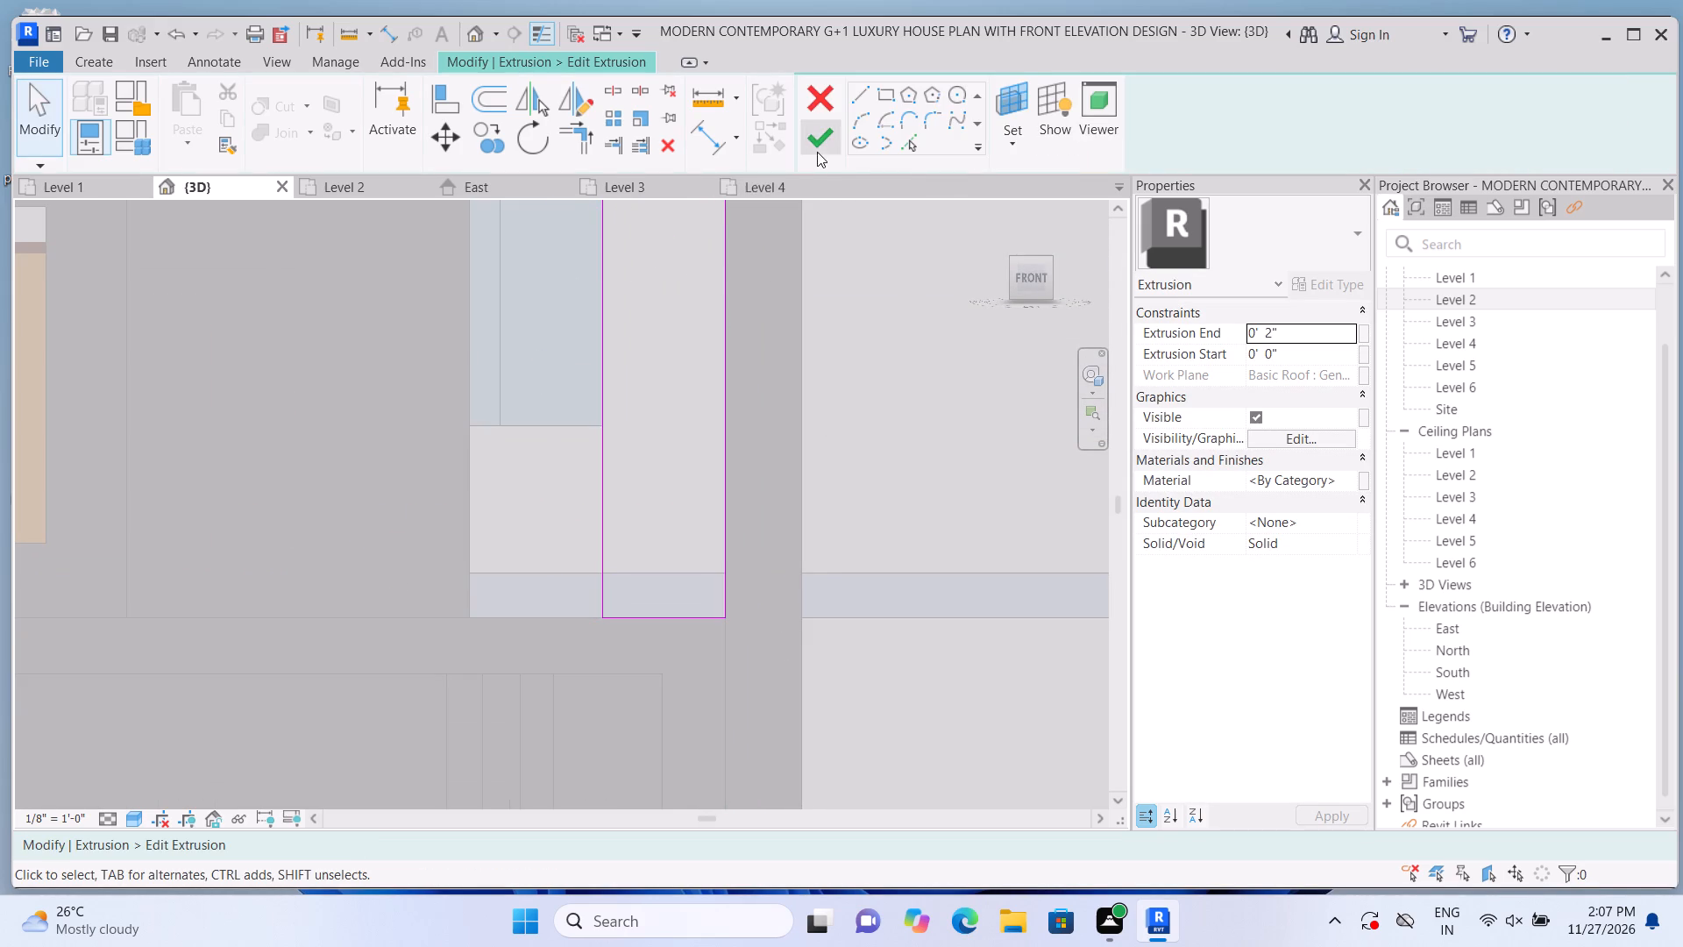
left_click(819, 144)
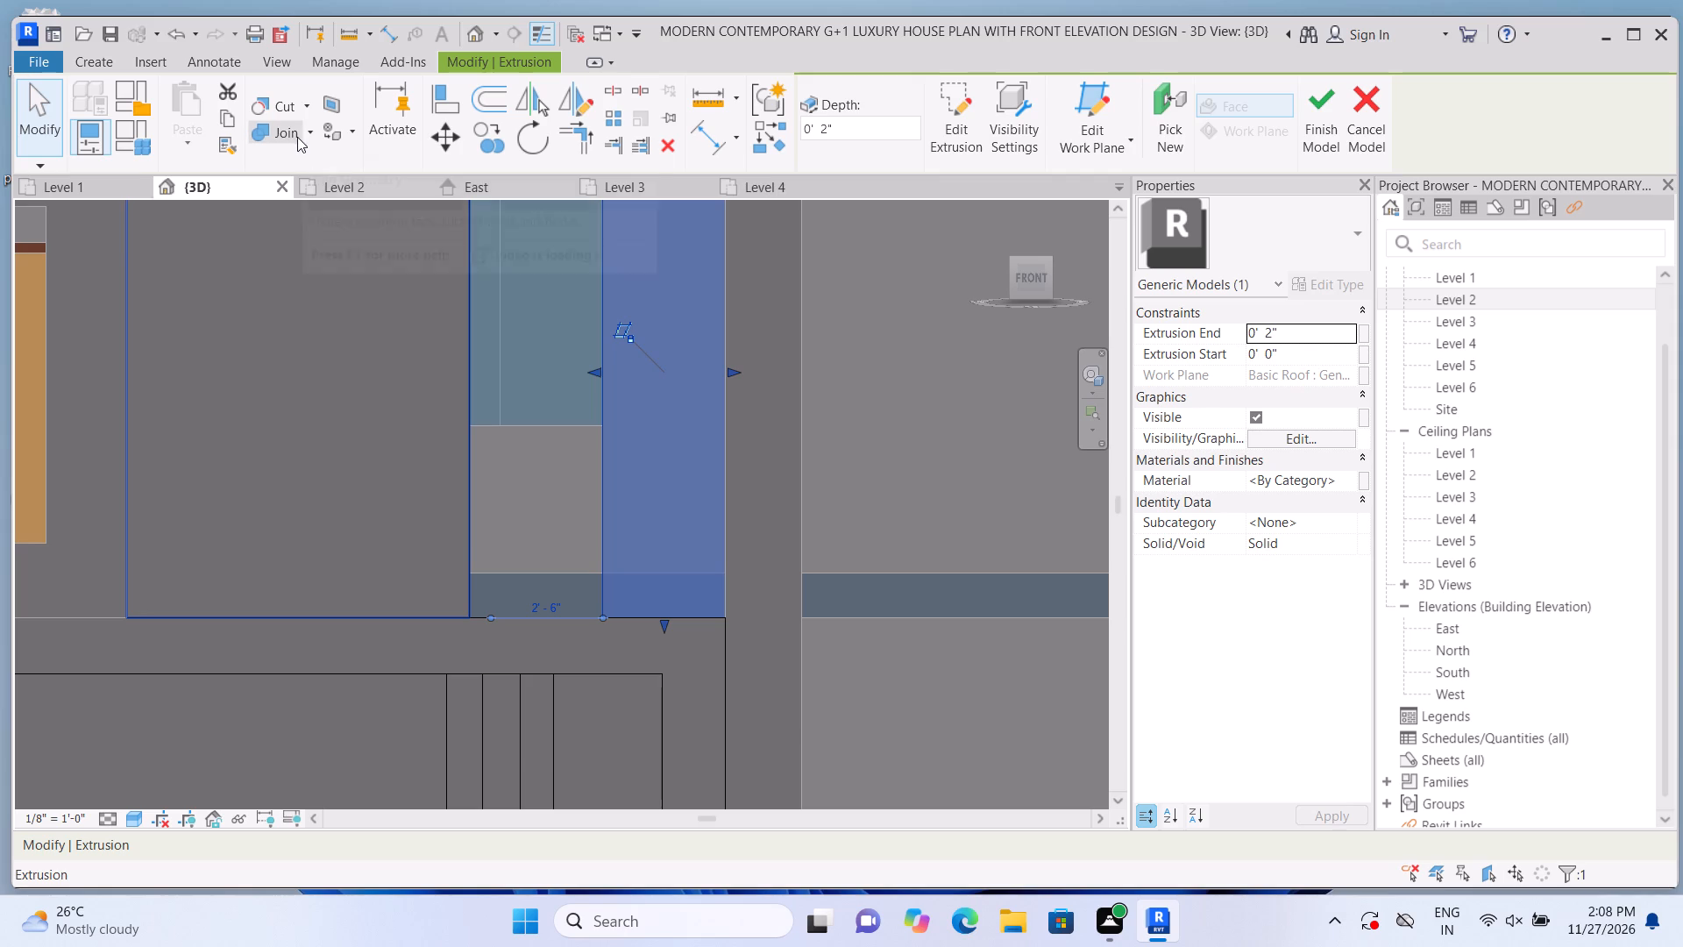
Join the first-floor panel right of the tall window with the cladding panel above it.
left_click(308, 132)
left_click(308, 165)
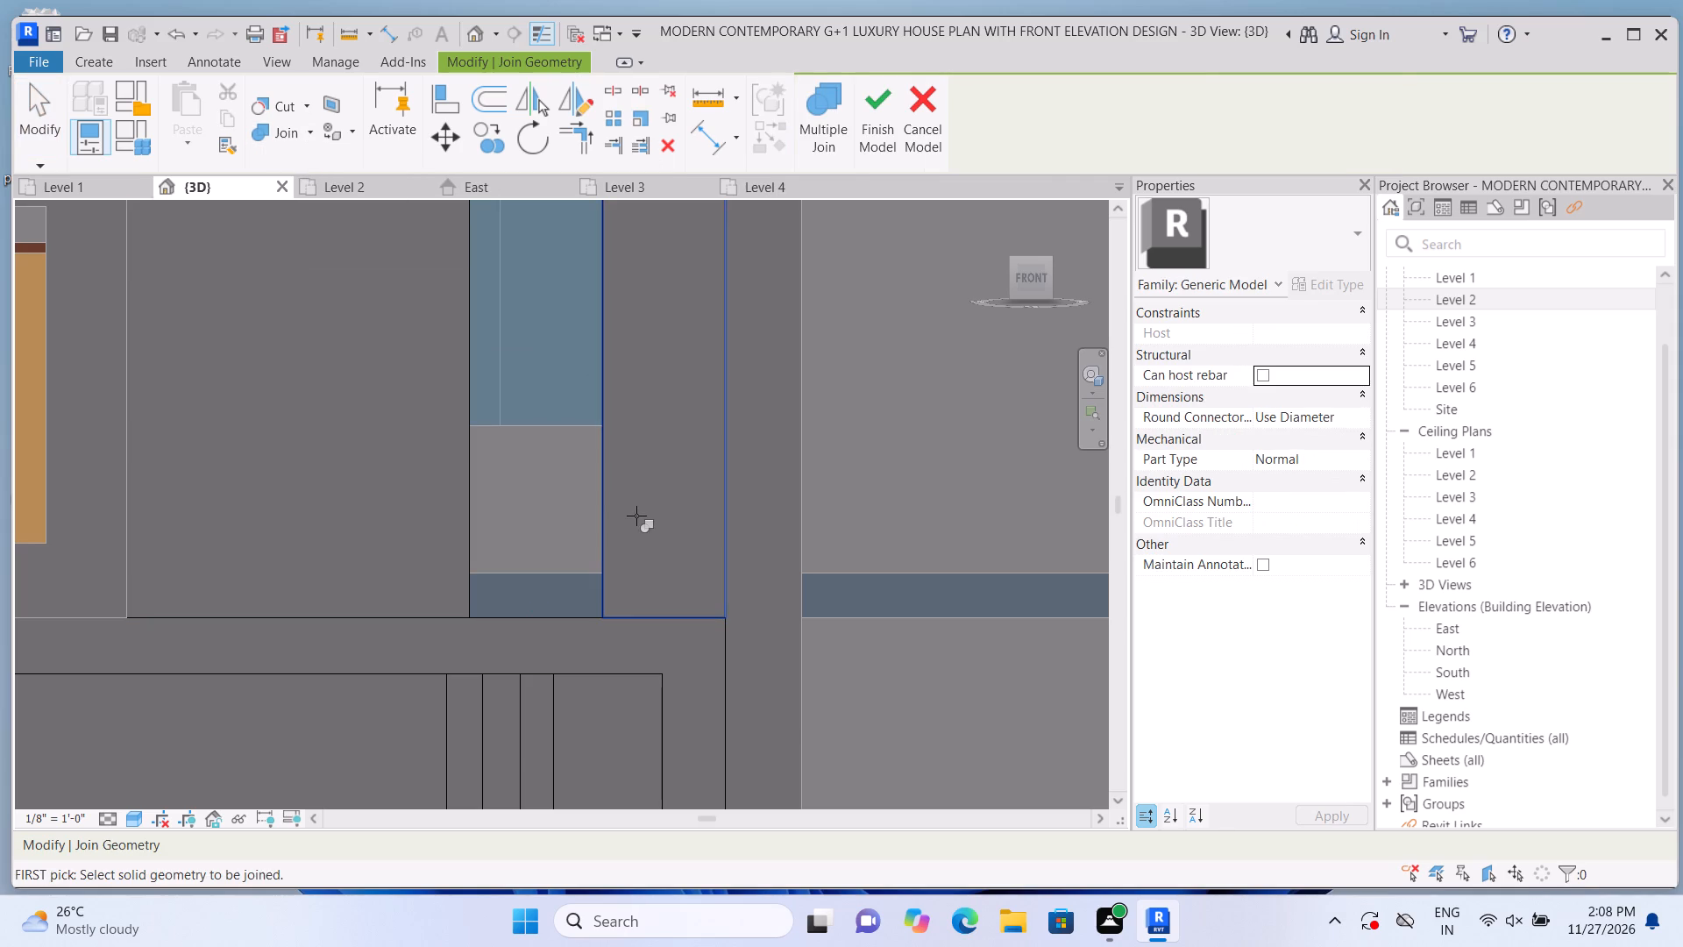
left_click(636, 516)
scroll(612, 718, "down", 2)
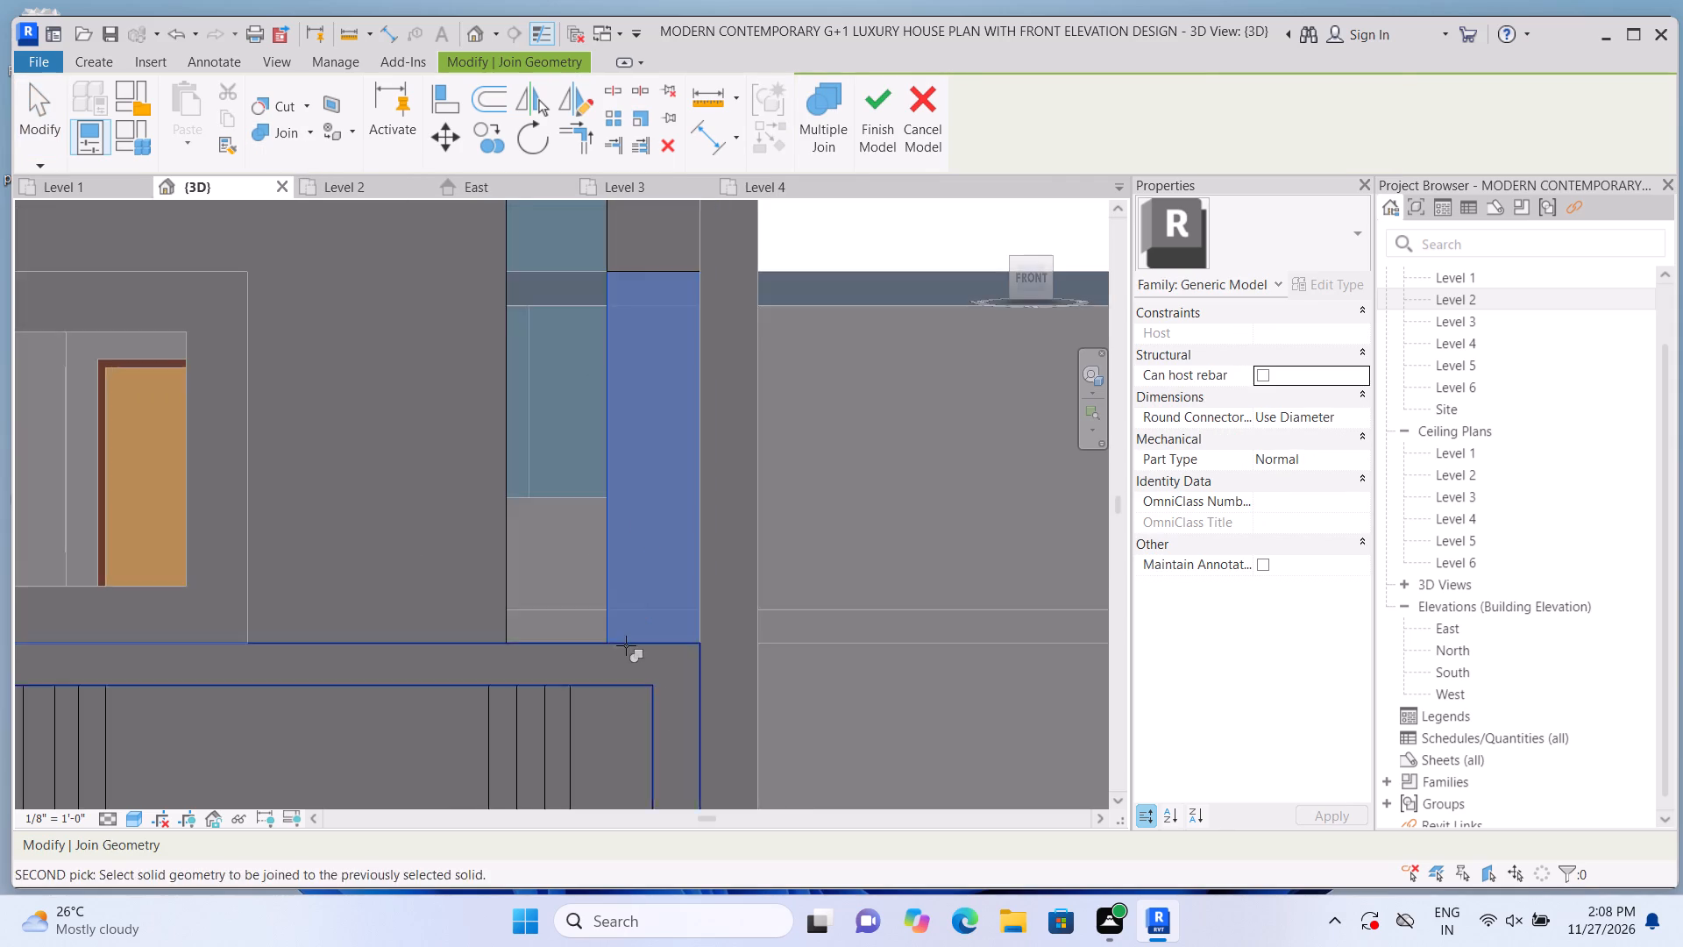
scroll(626, 647, "down", 1)
left_click(632, 280)
scroll(430, 627, "down", 2)
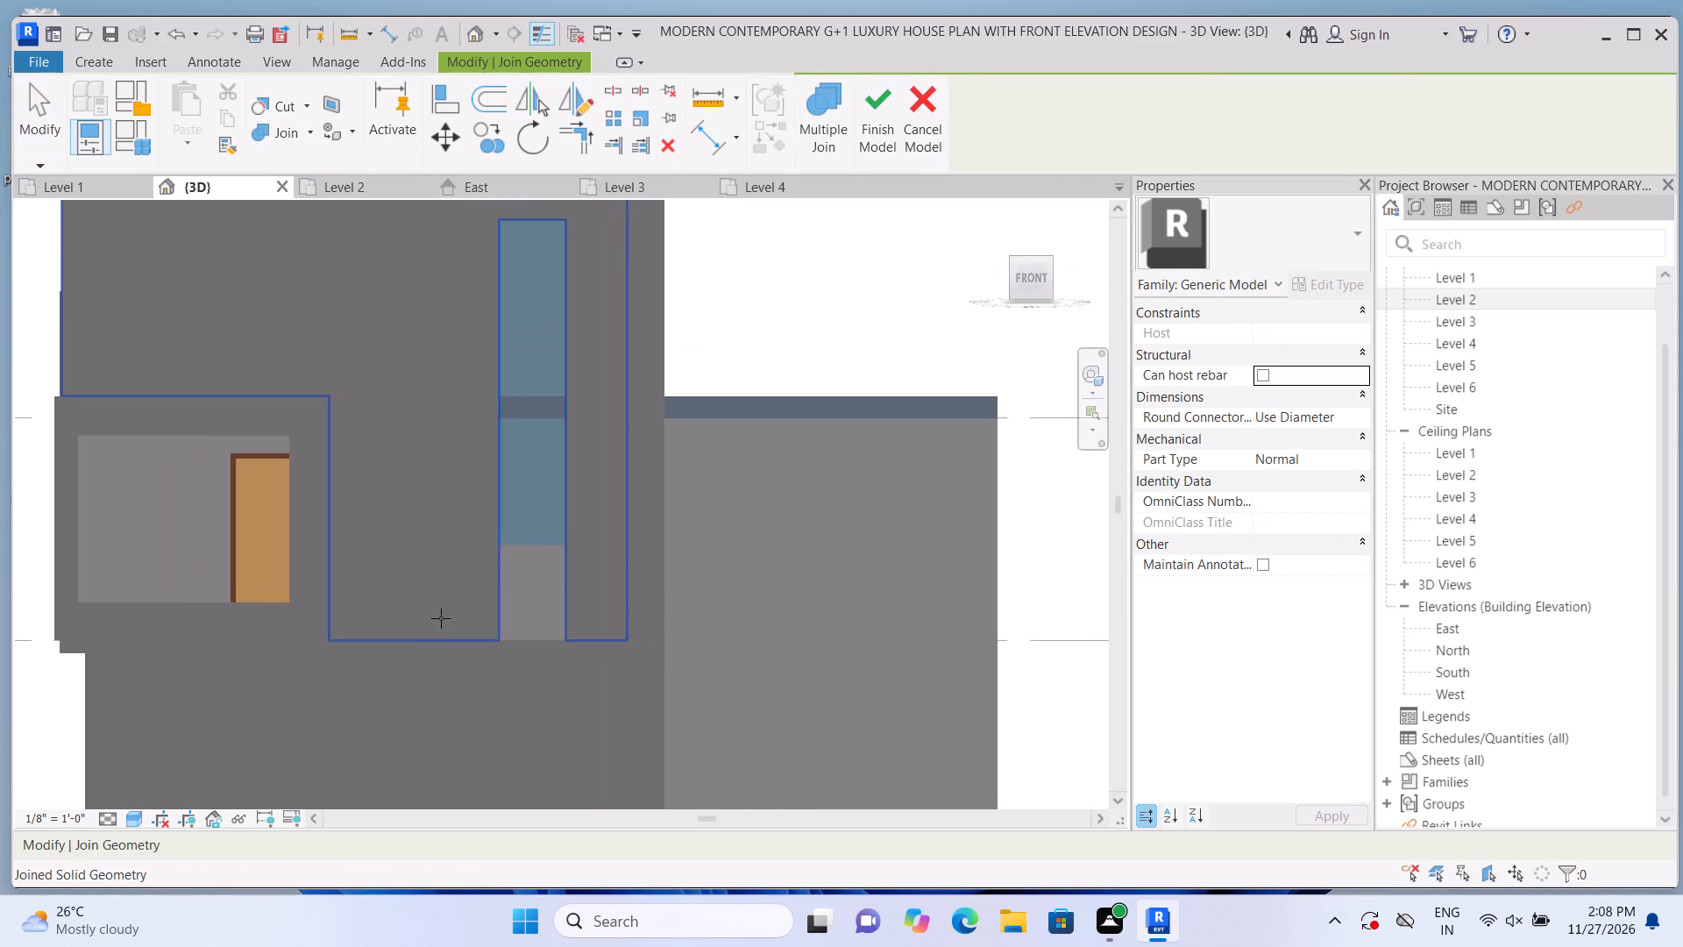
scroll(446, 651, "up", 1)
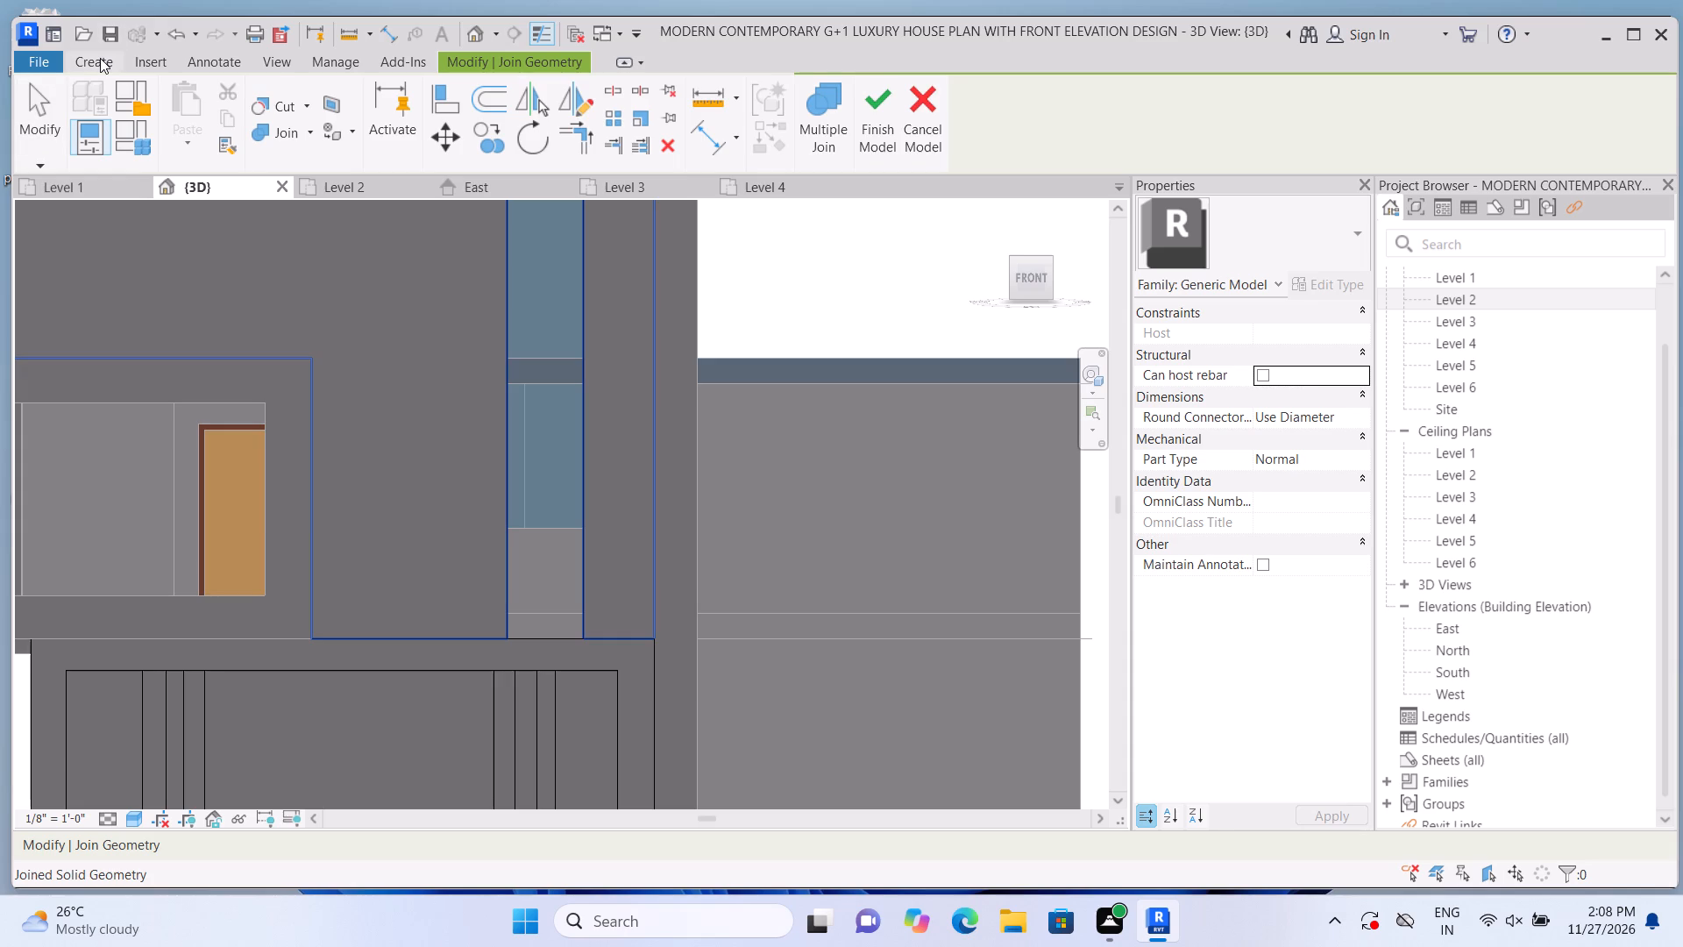
Extrude a 2" deep rectangular panel filling the gap below the tall window, using the surrounding cladding face as work plane.
left_click(100, 58)
left_click(212, 105)
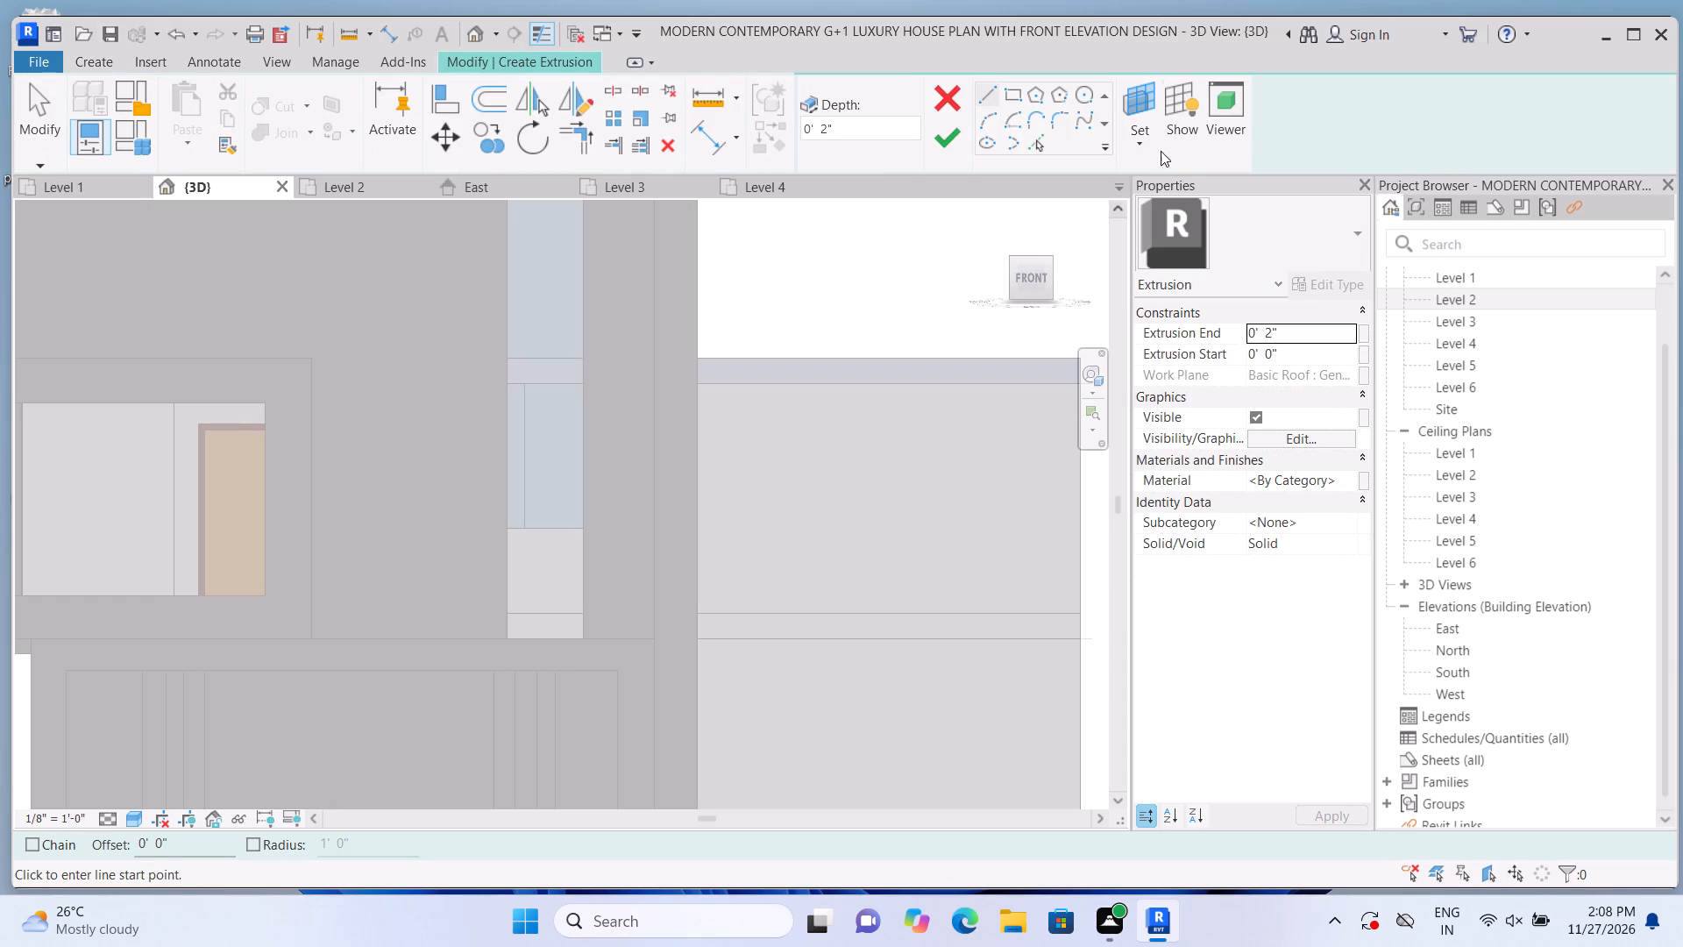
left_click(1147, 144)
left_click(1149, 229)
scroll(739, 543, "up", 1)
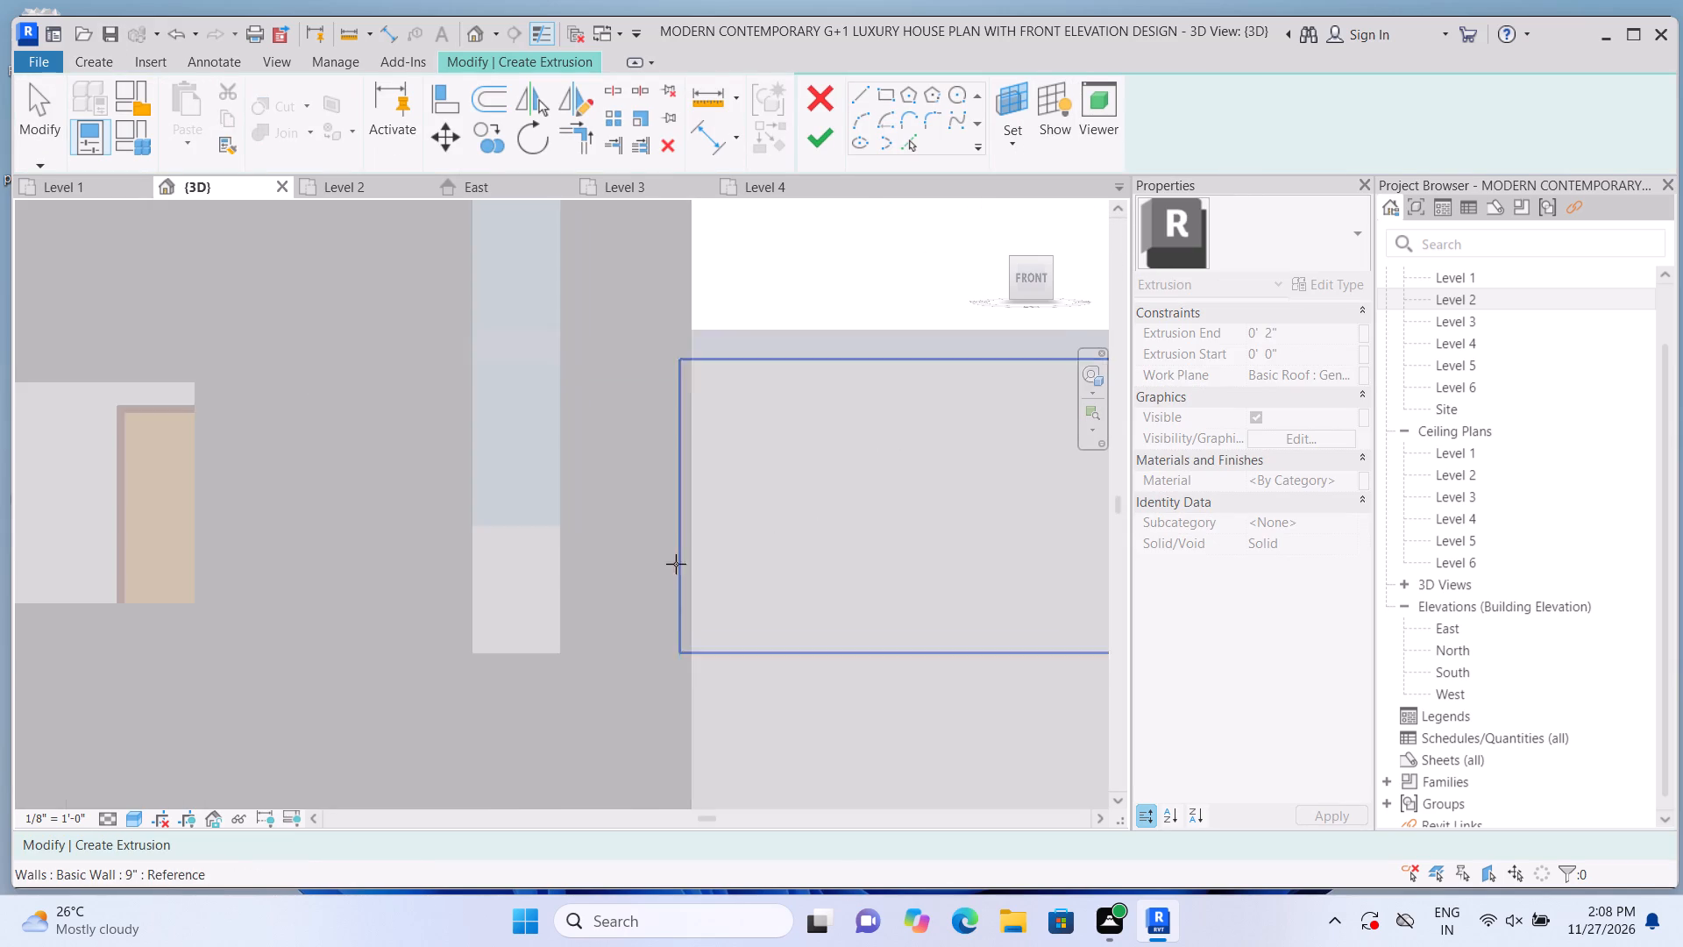
scroll(676, 564, "up", 2)
left_click(552, 592)
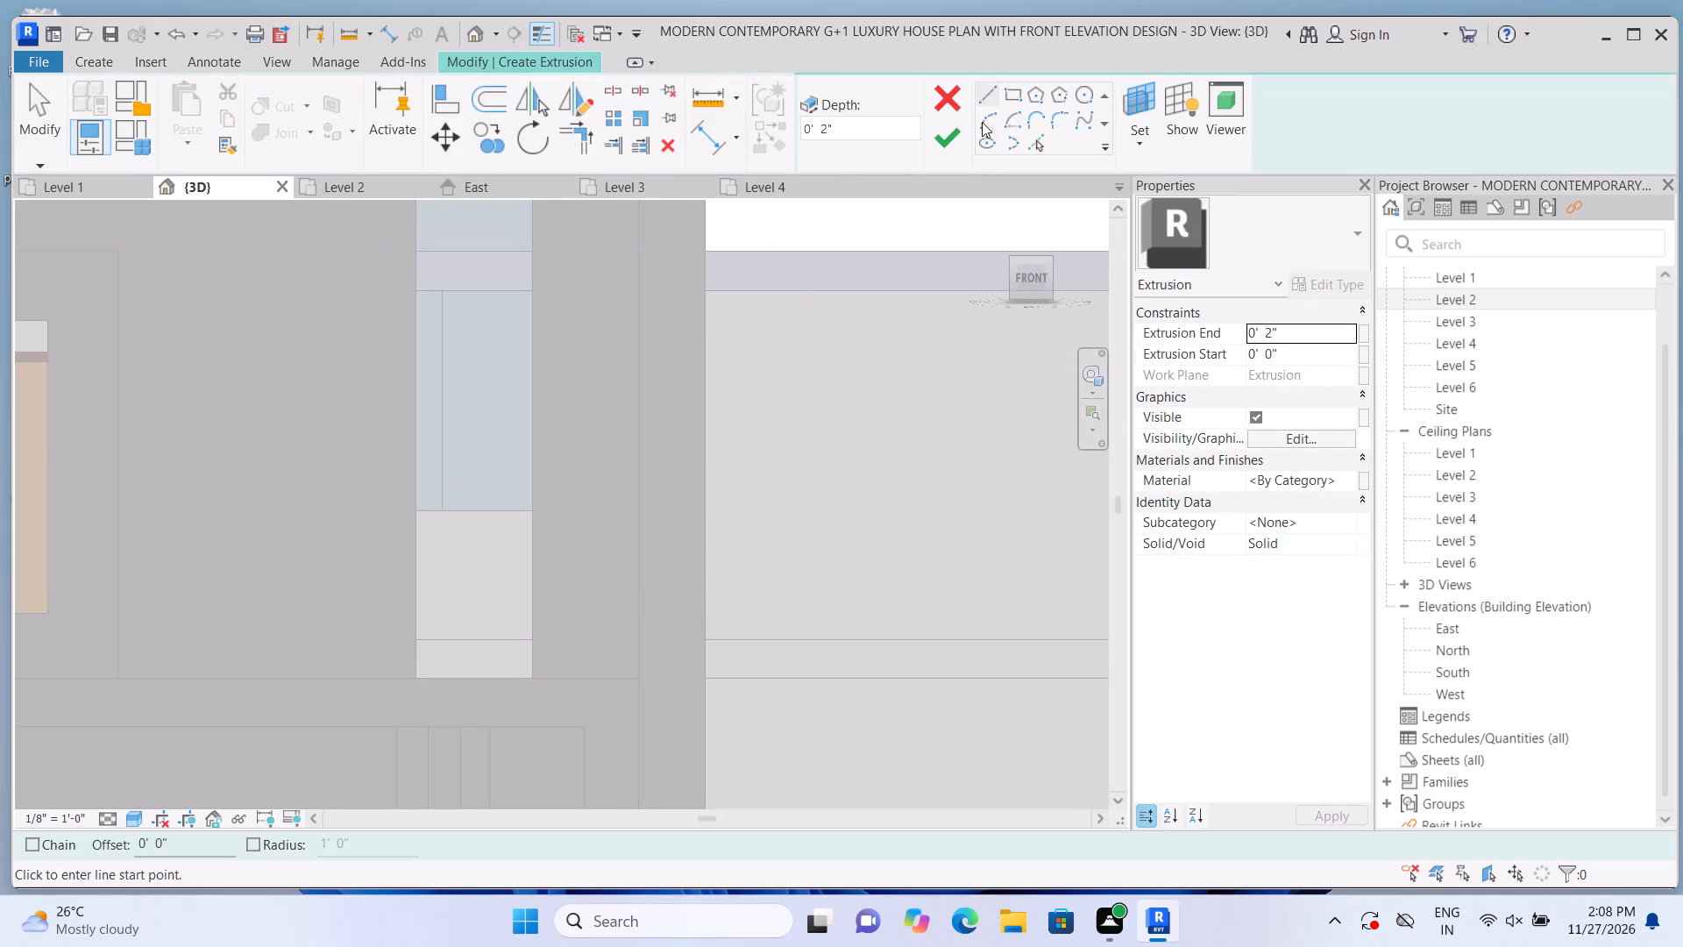
left_click(1005, 99)
scroll(325, 689, "up", 1)
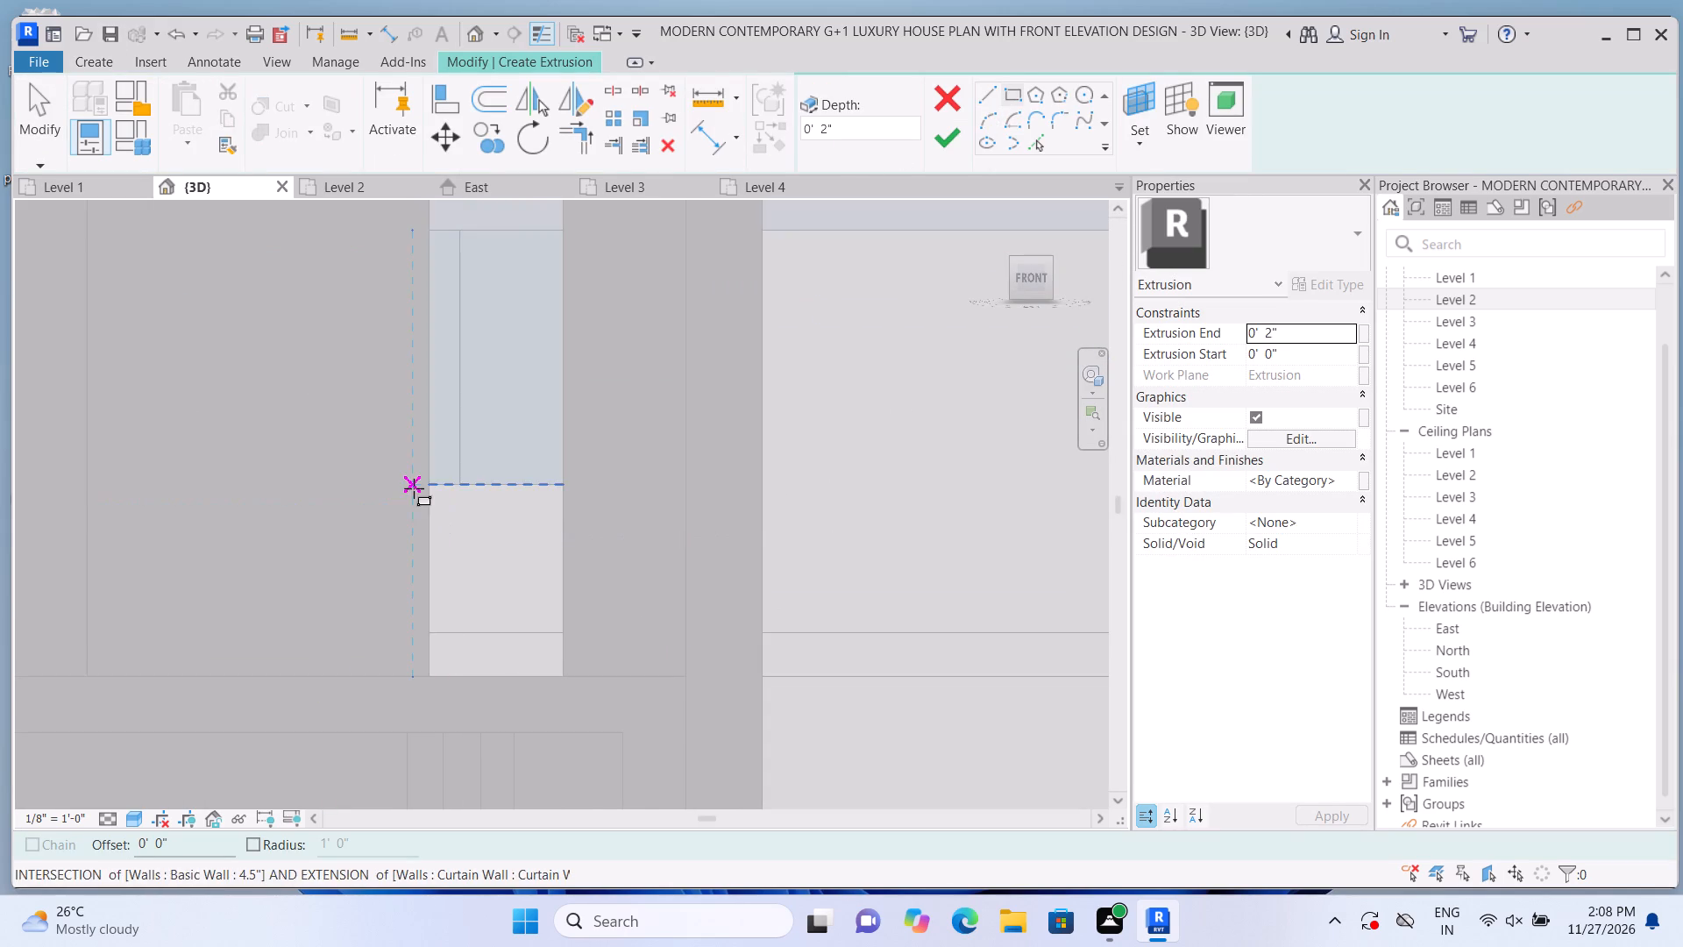
left_click(430, 488)
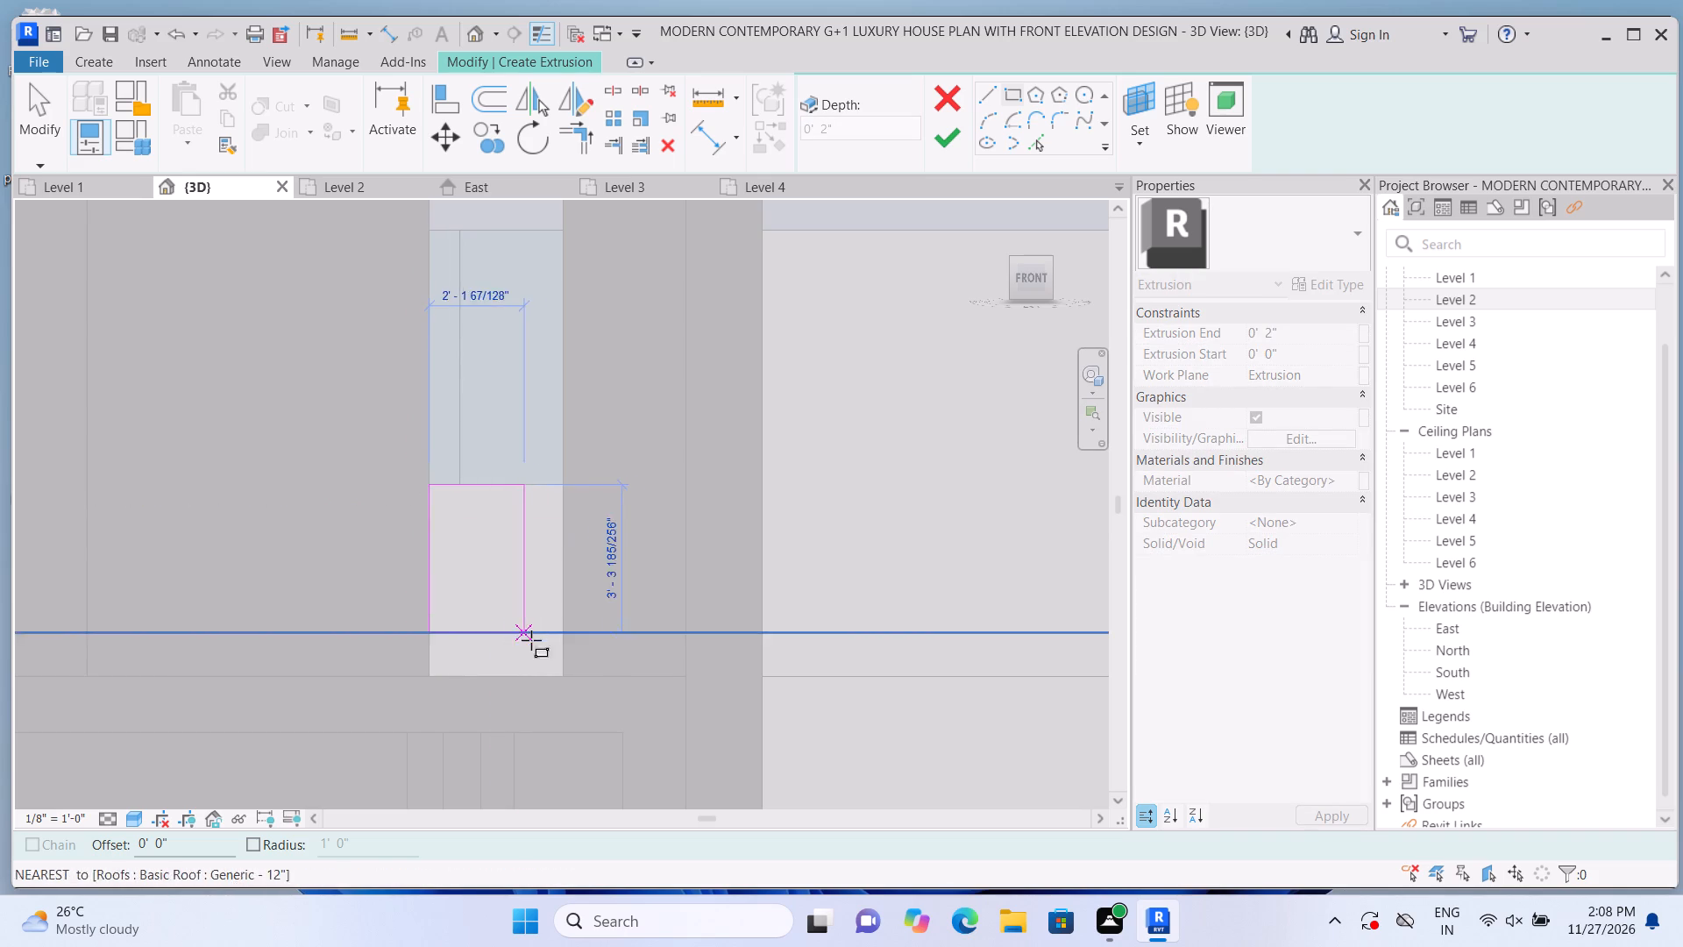
double_click(565, 675)
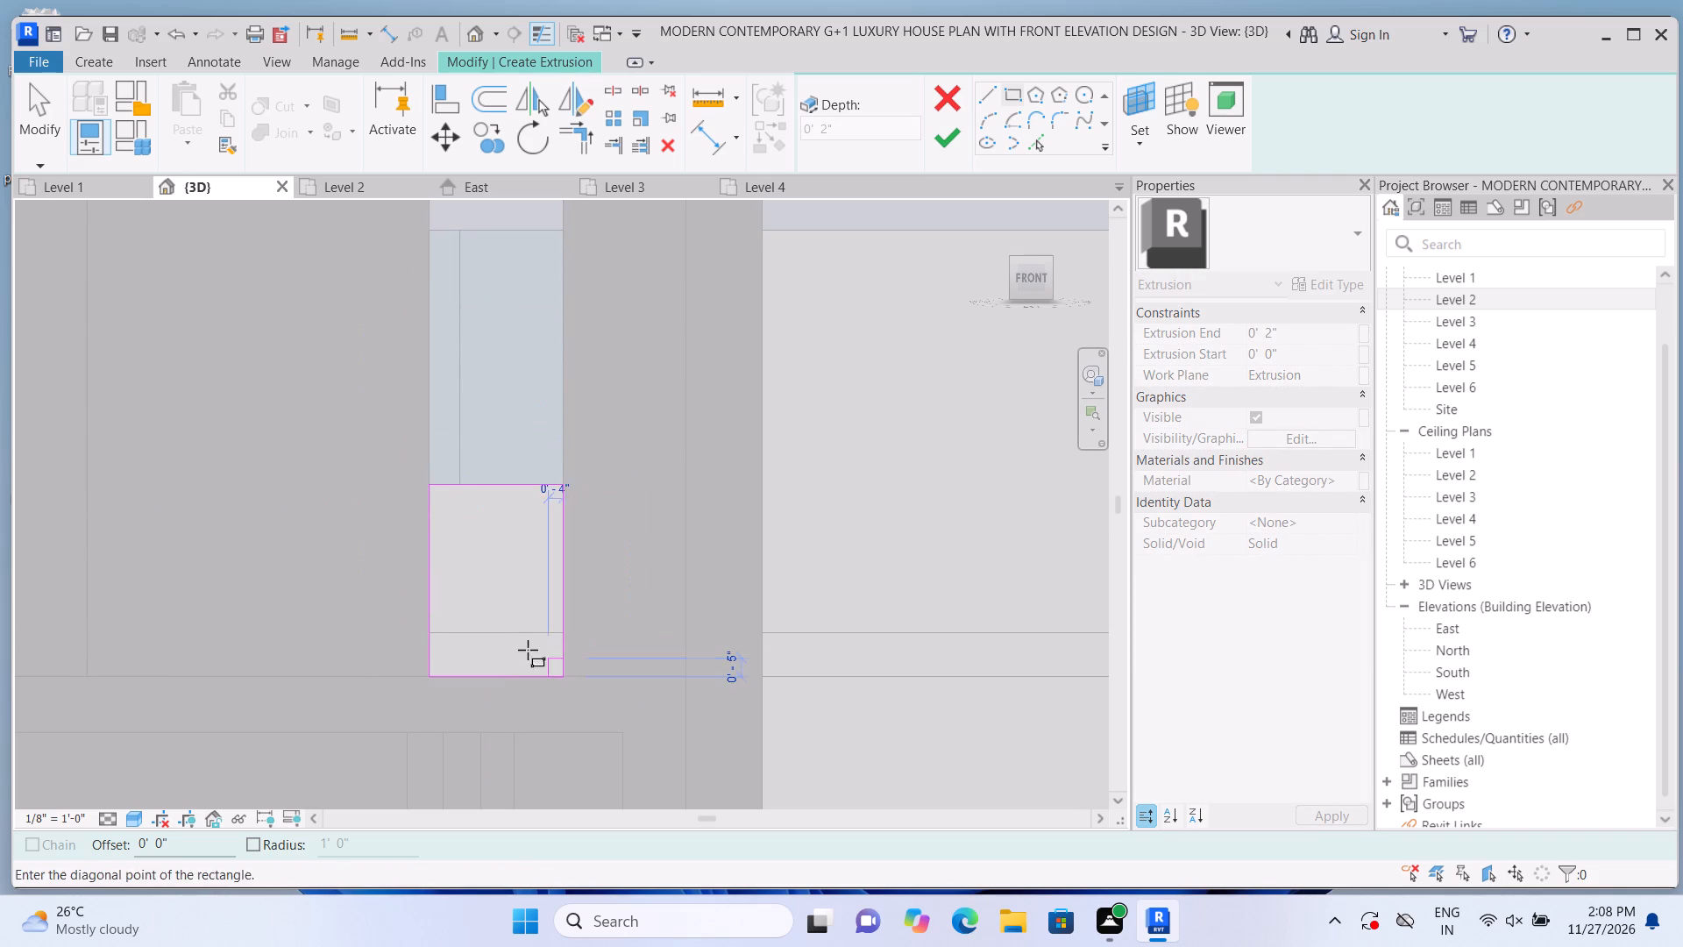
left_click(955, 144)
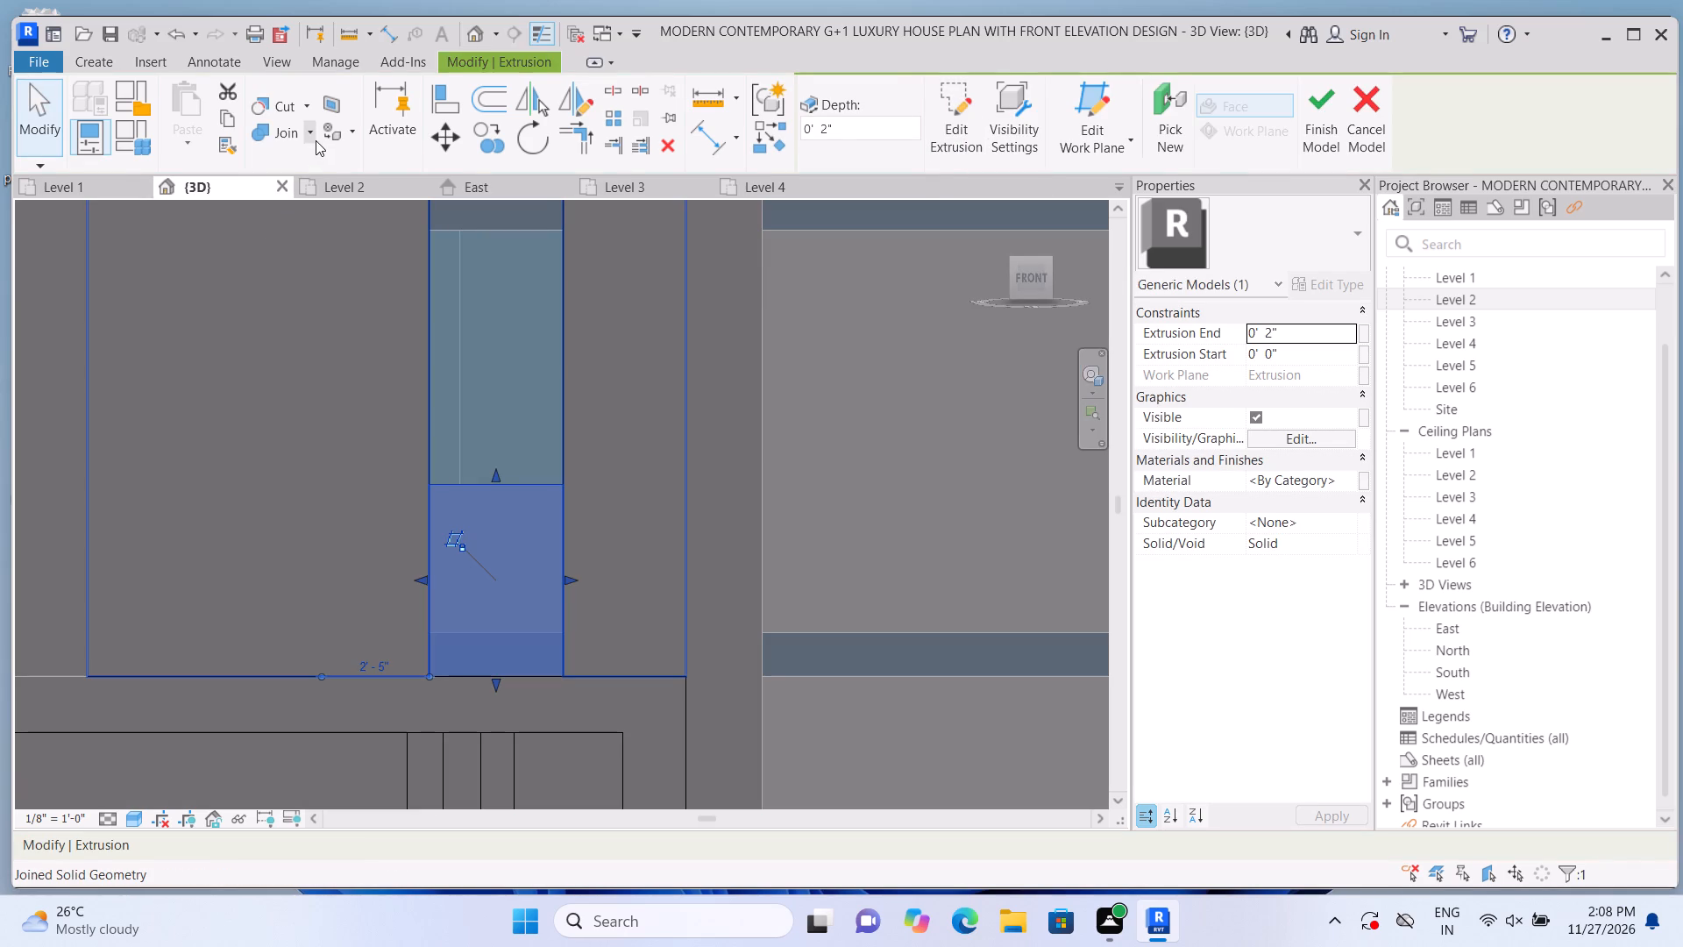
Join the panel below the tall window with the cladding panel beside it.
double_click(315, 137)
left_click(315, 137)
left_click(309, 163)
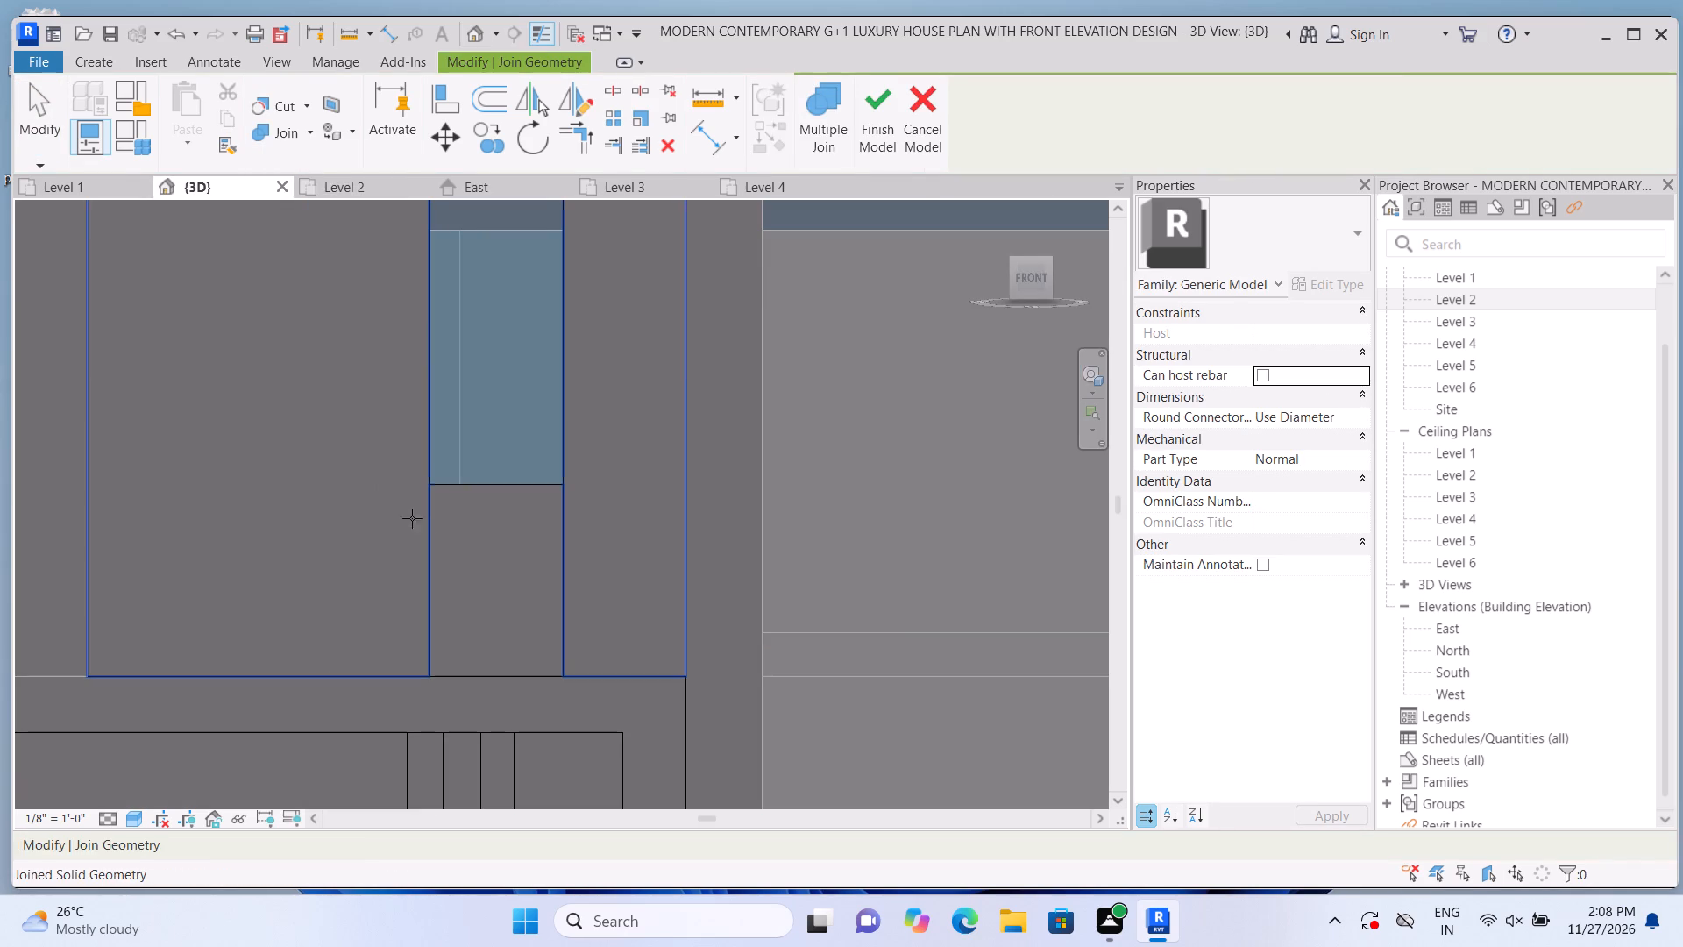
left_click(470, 552)
left_click(409, 546)
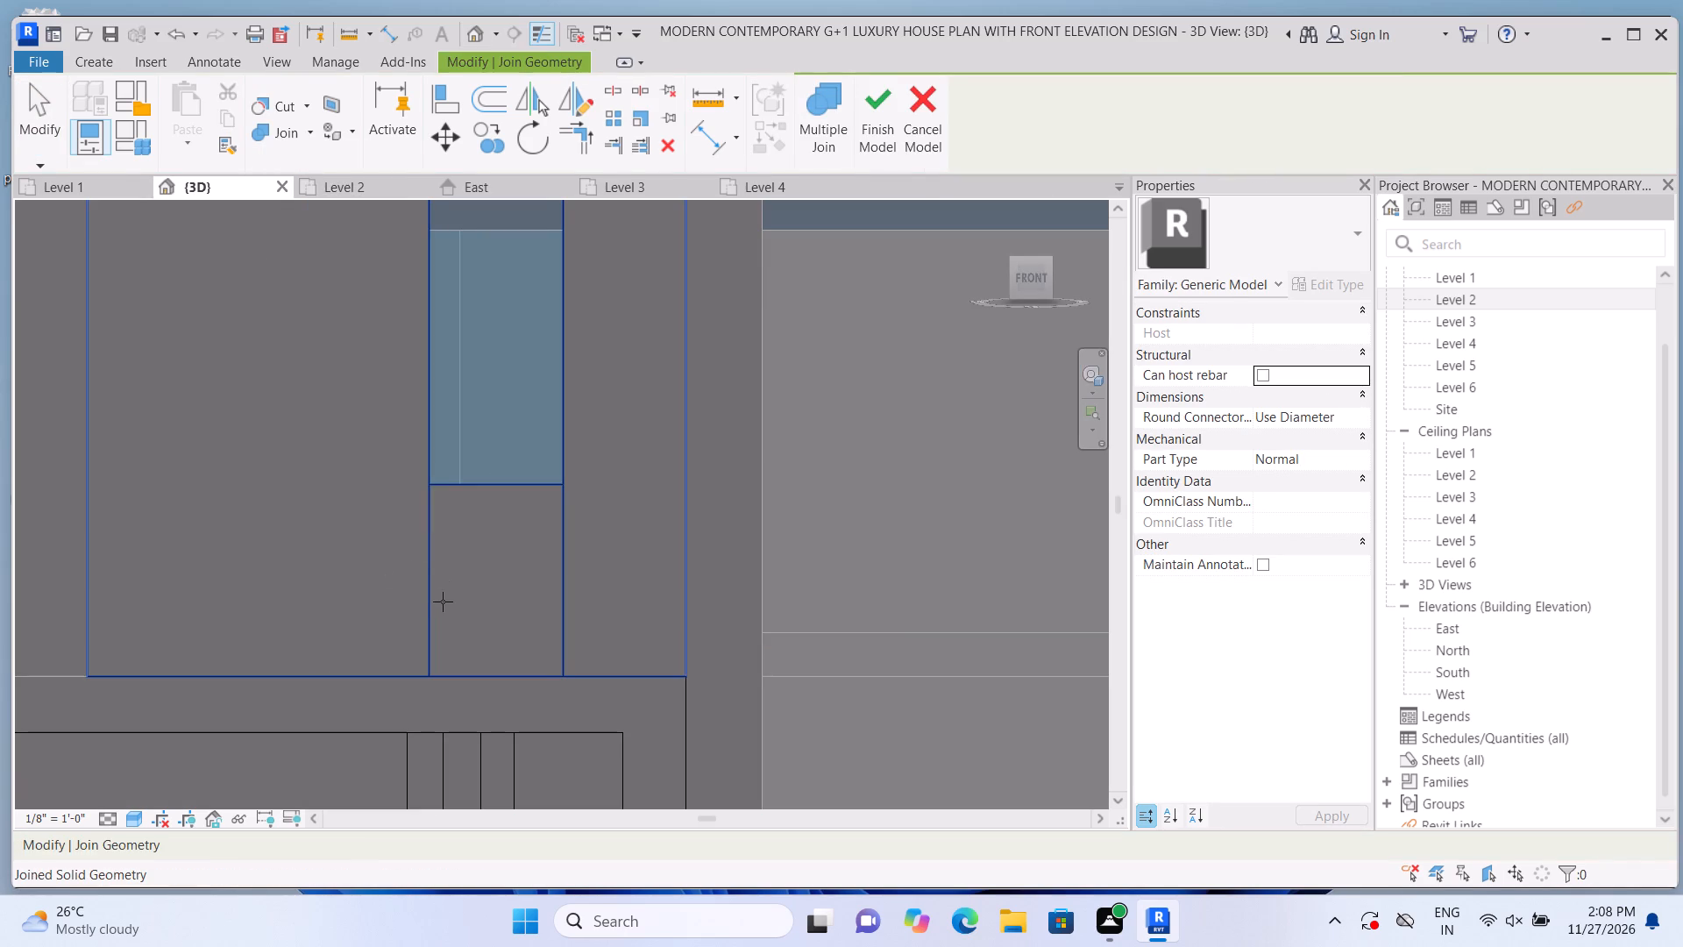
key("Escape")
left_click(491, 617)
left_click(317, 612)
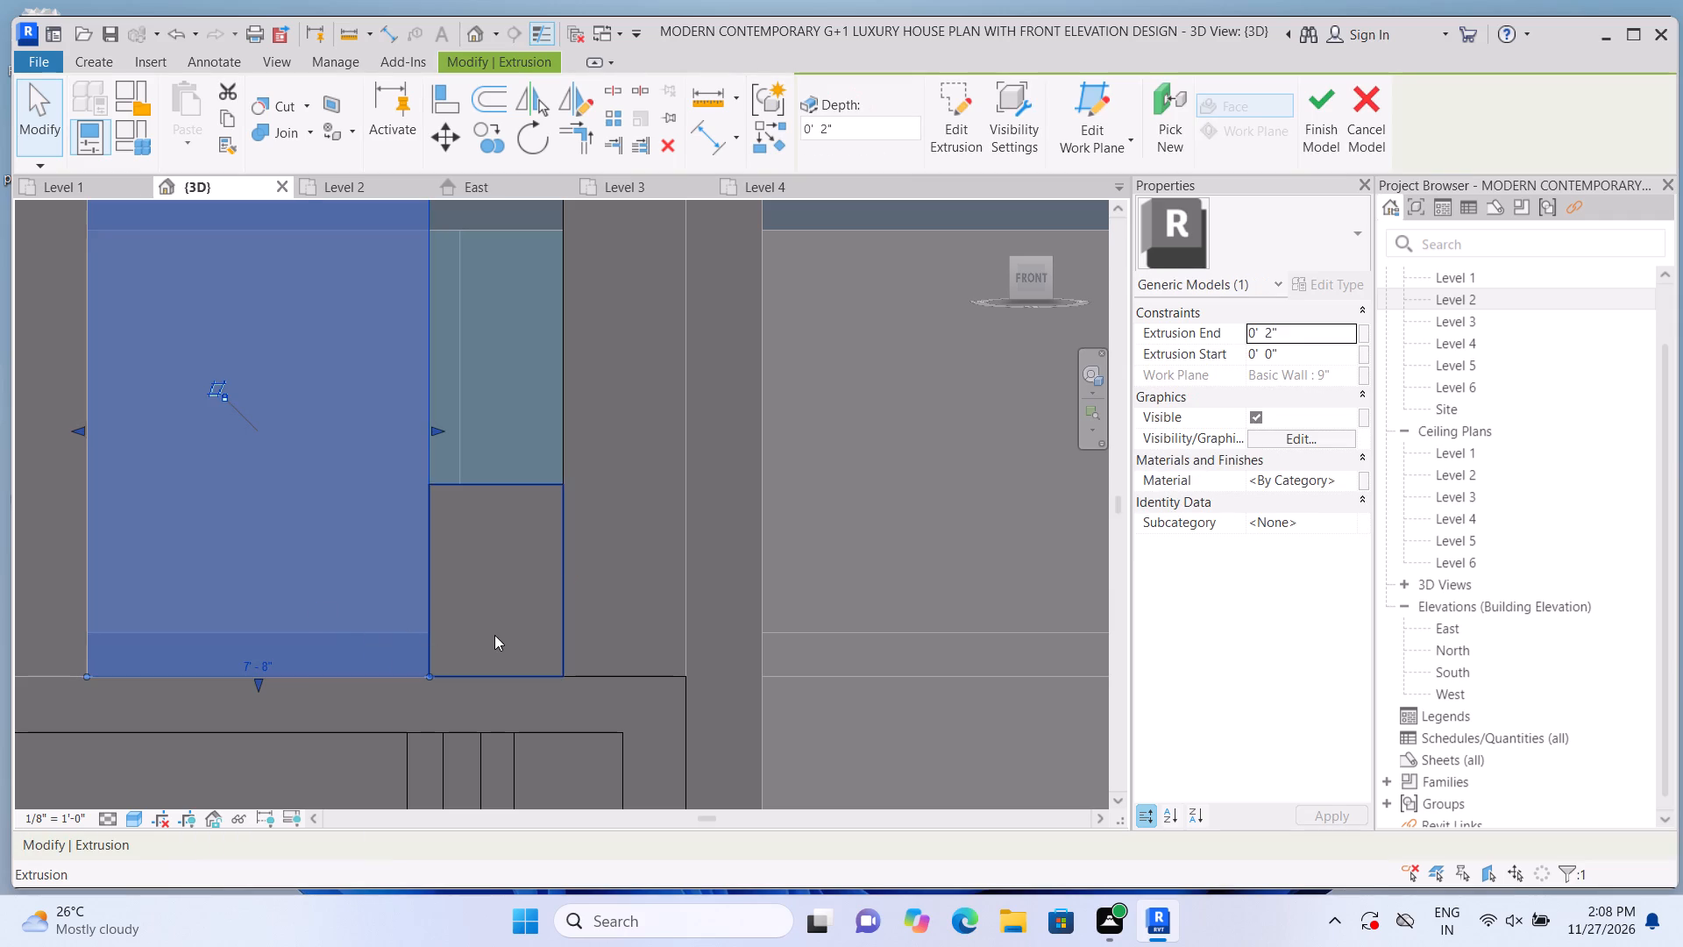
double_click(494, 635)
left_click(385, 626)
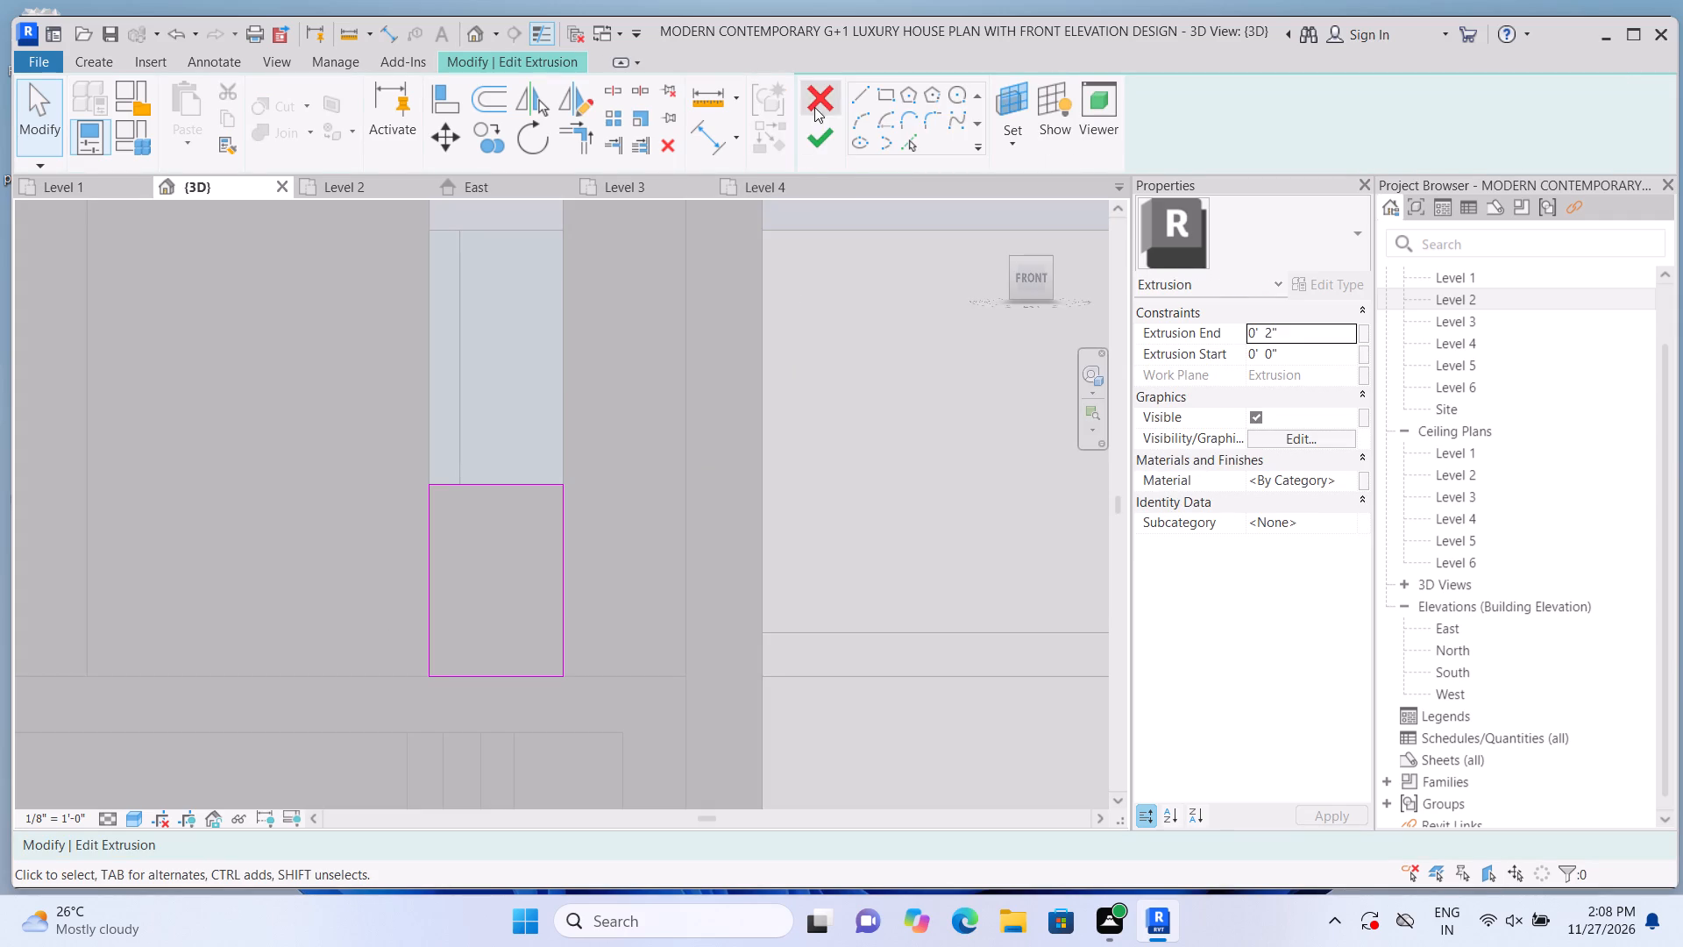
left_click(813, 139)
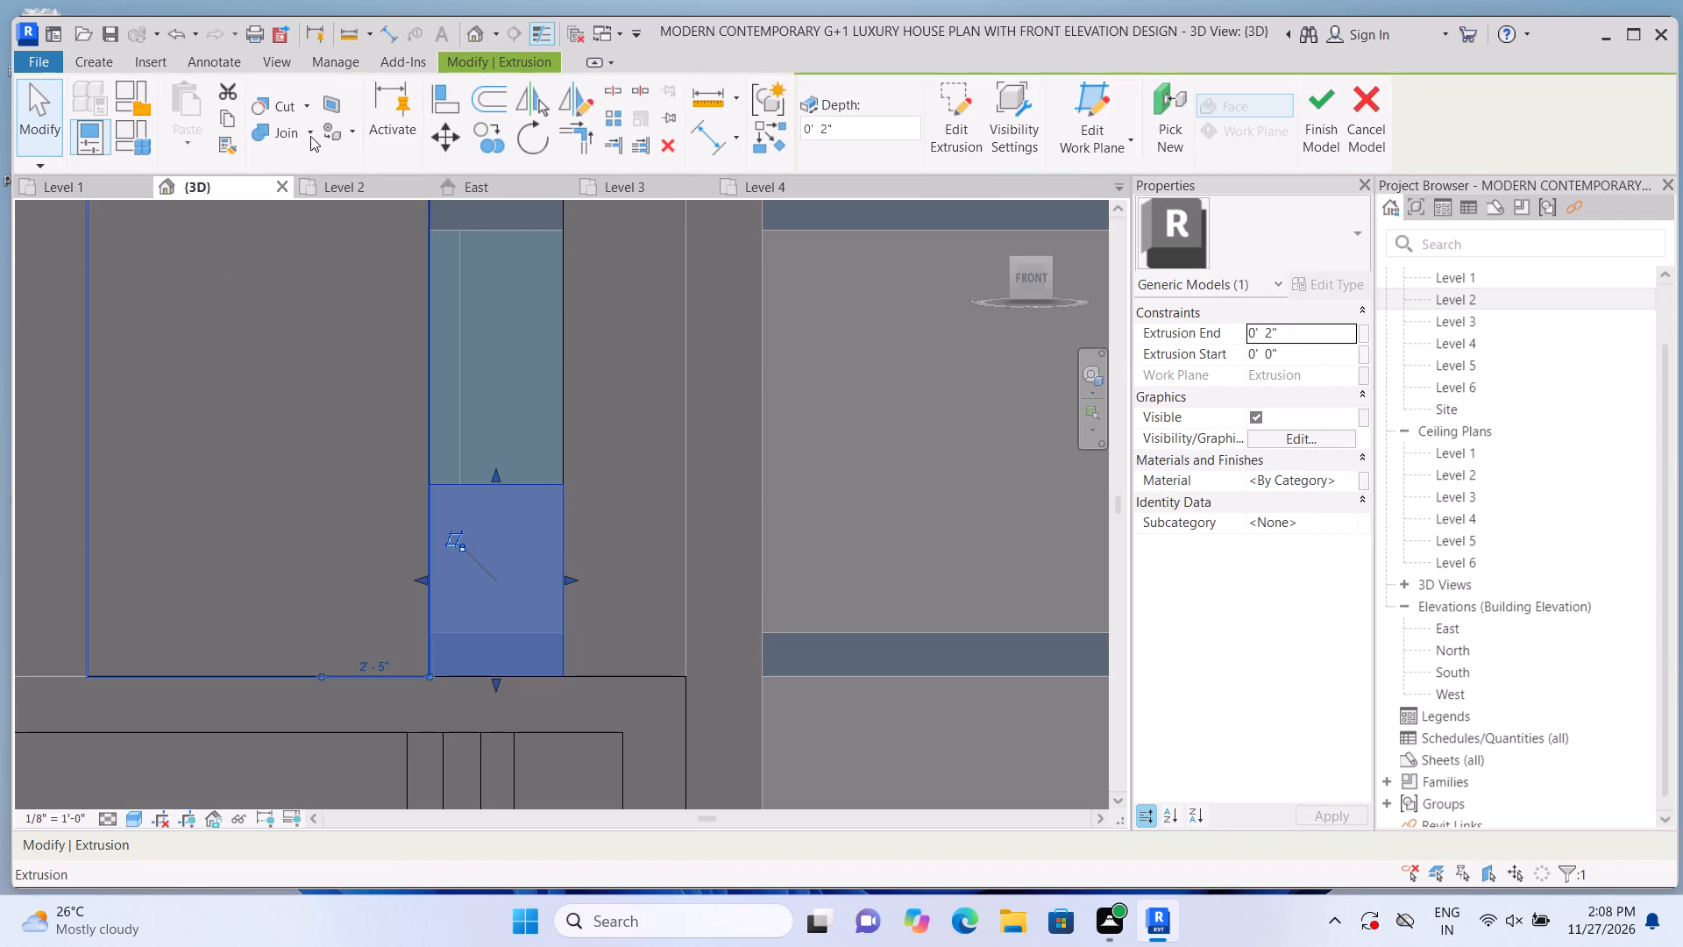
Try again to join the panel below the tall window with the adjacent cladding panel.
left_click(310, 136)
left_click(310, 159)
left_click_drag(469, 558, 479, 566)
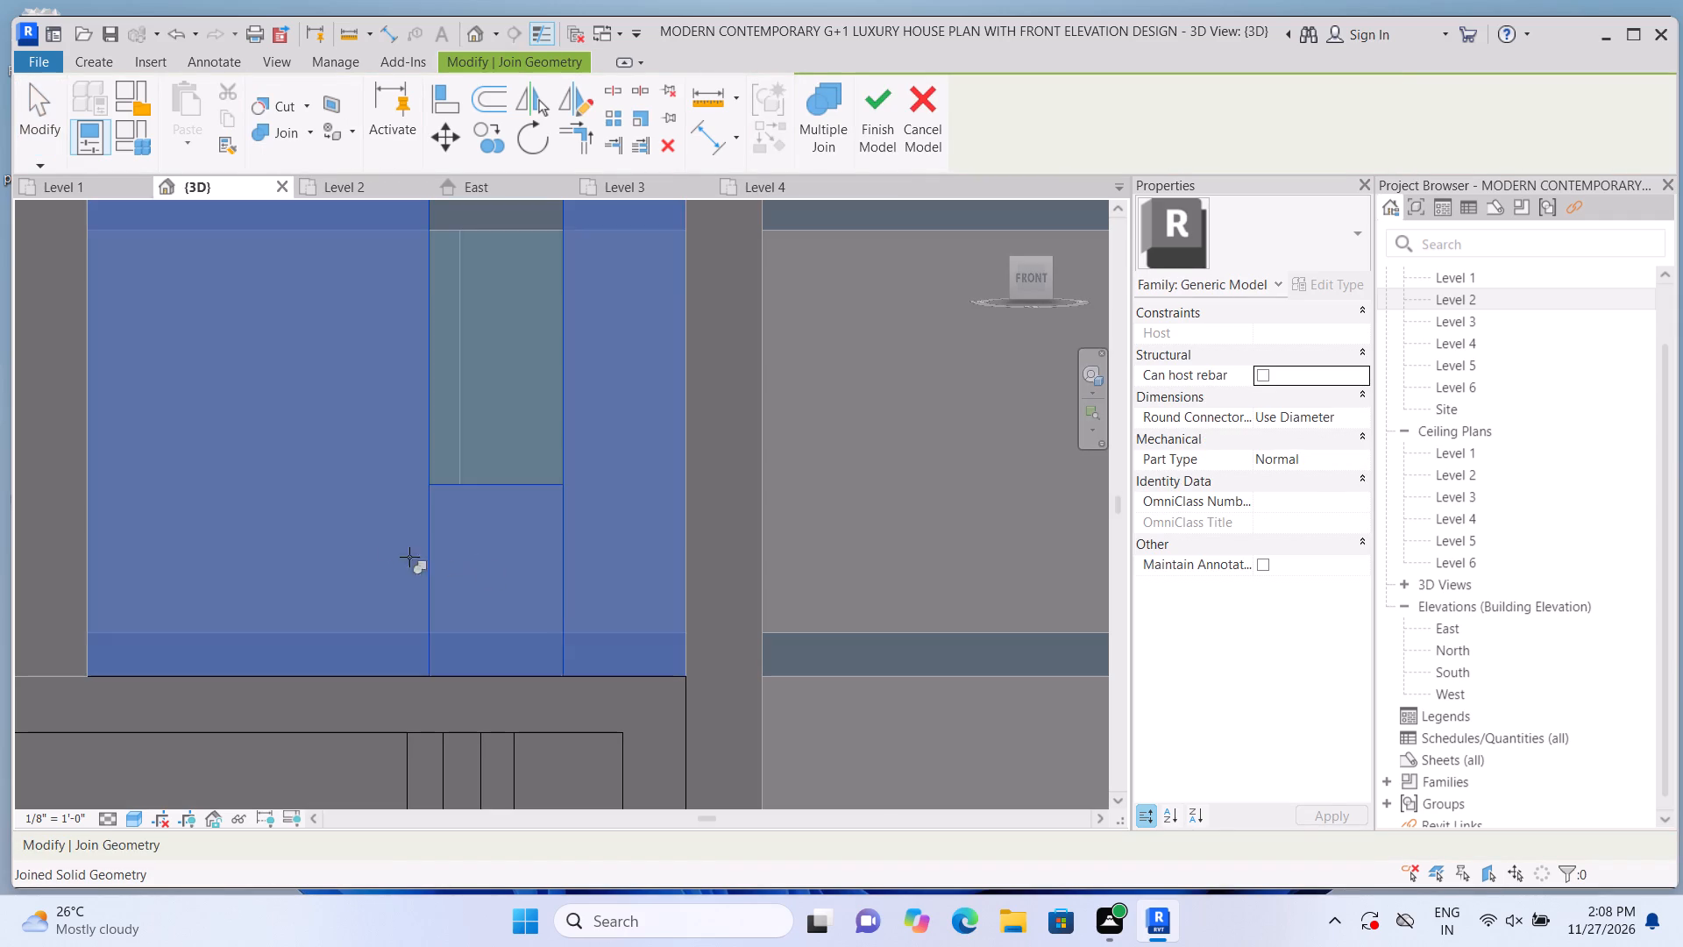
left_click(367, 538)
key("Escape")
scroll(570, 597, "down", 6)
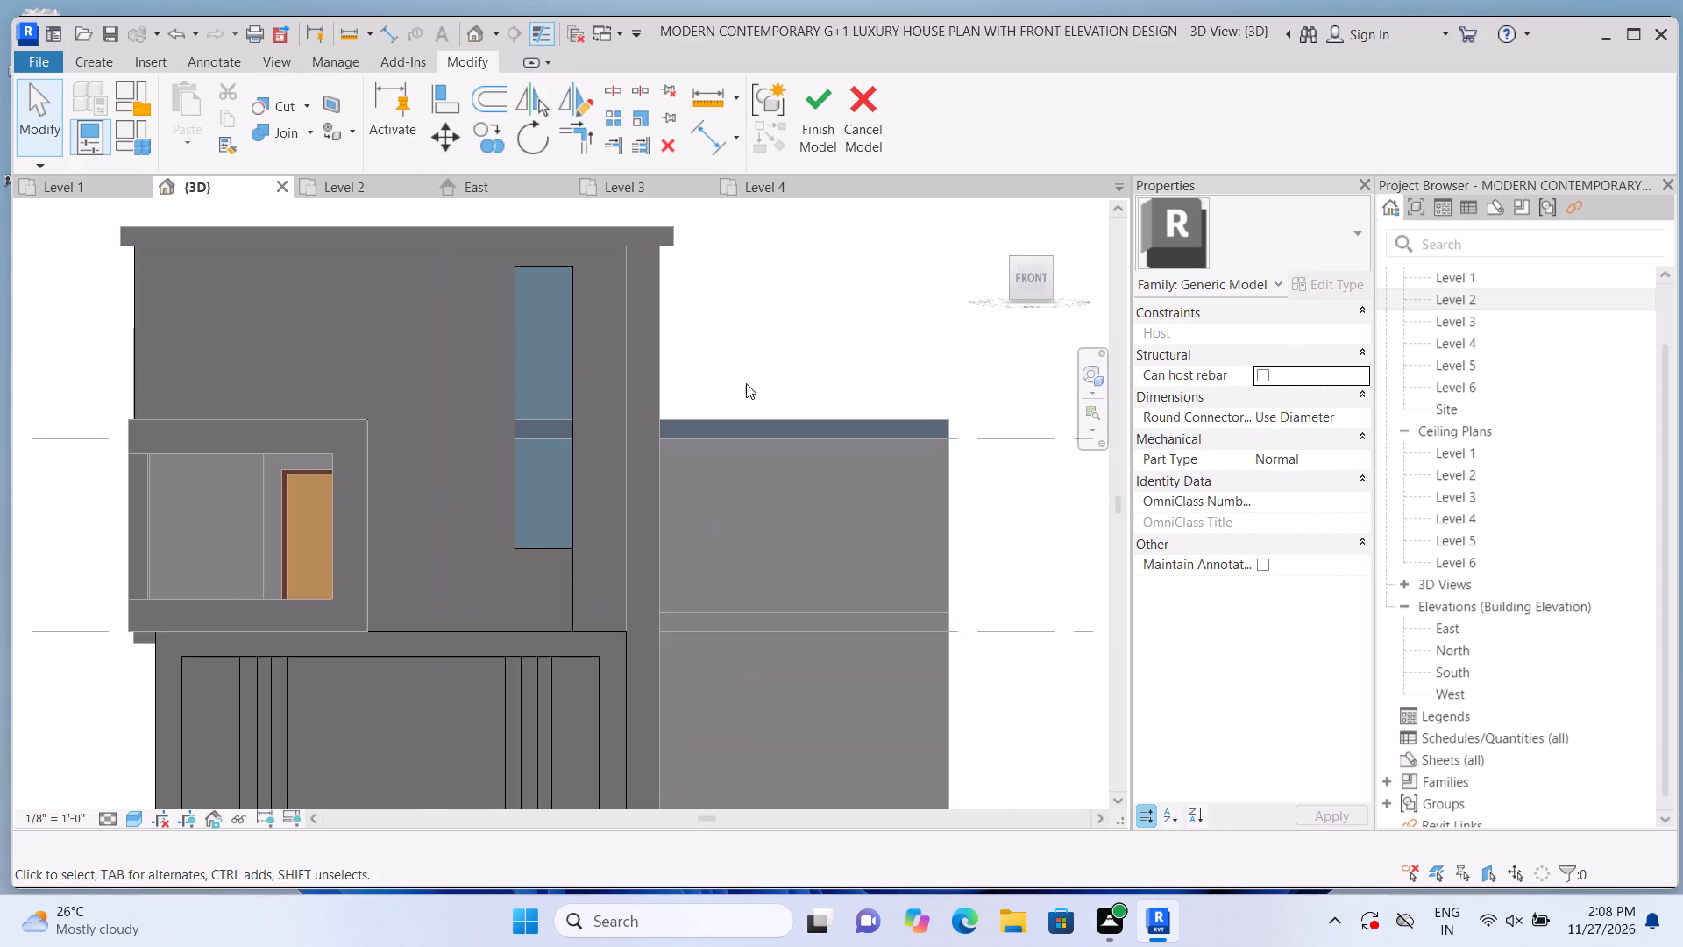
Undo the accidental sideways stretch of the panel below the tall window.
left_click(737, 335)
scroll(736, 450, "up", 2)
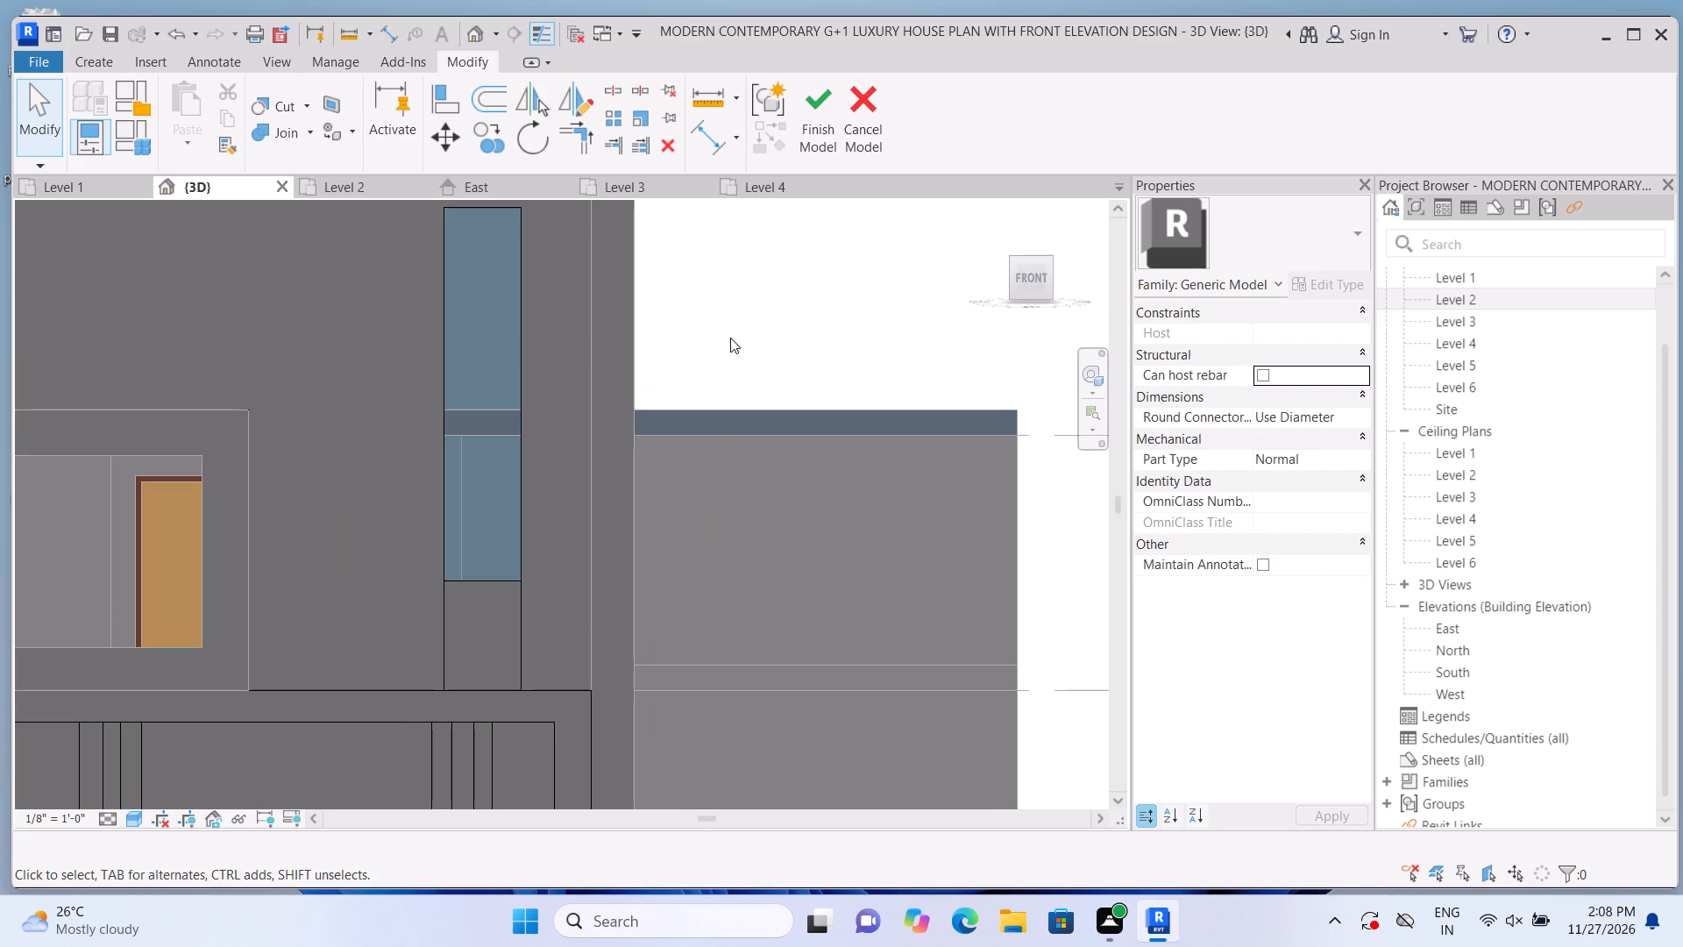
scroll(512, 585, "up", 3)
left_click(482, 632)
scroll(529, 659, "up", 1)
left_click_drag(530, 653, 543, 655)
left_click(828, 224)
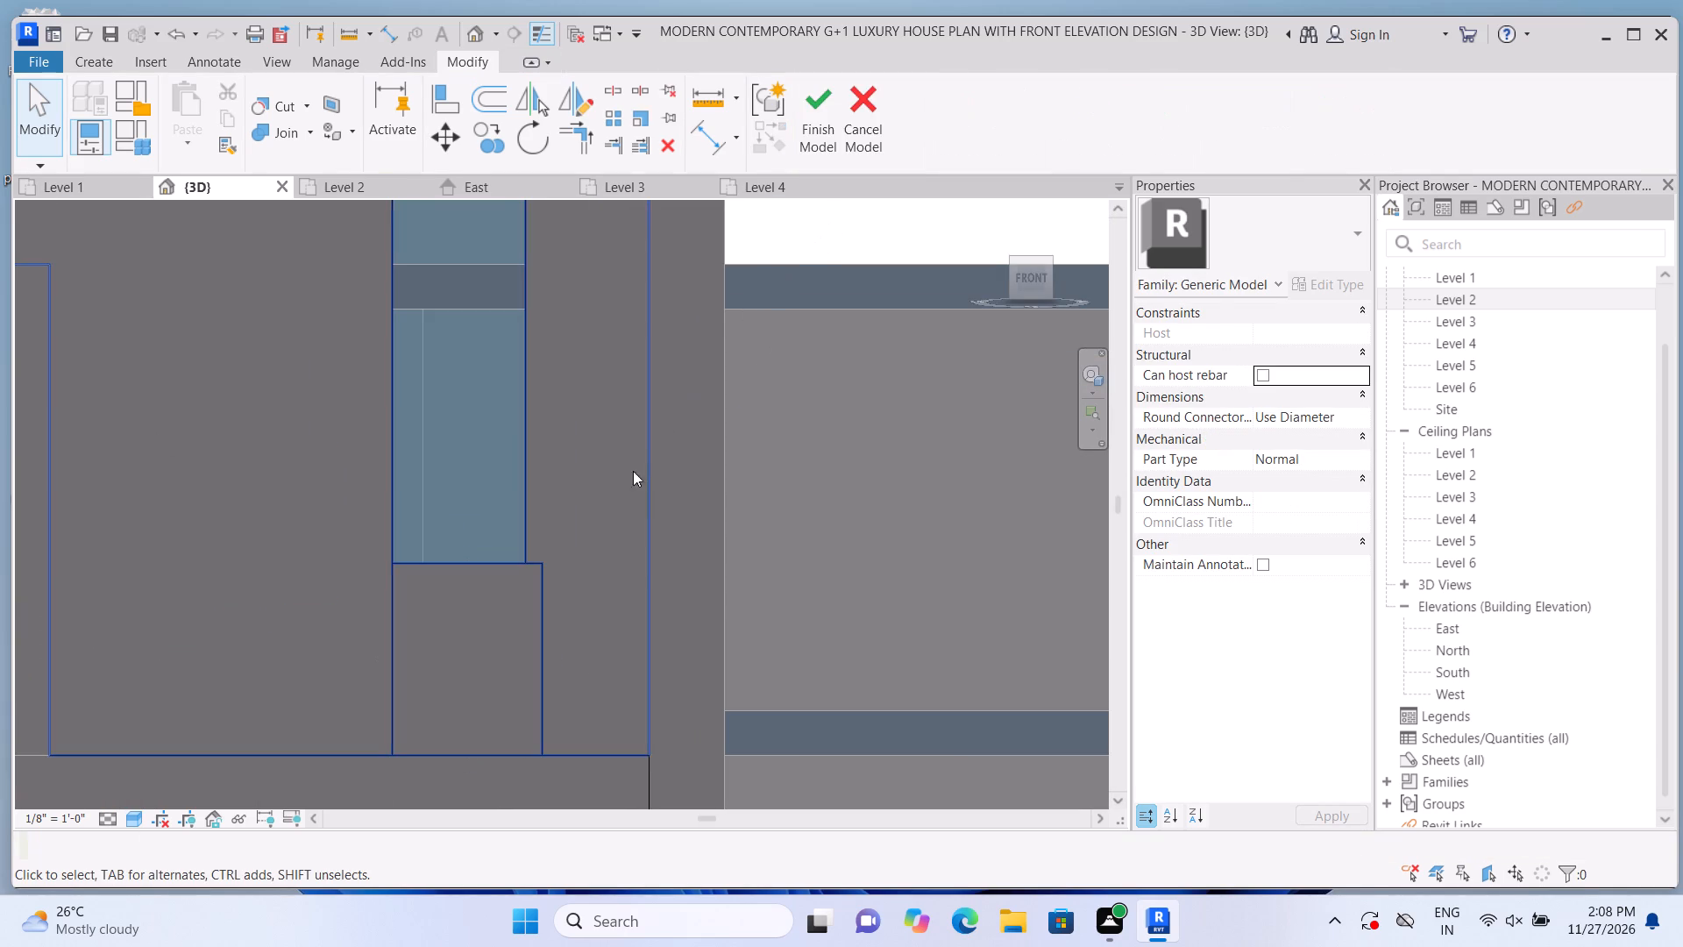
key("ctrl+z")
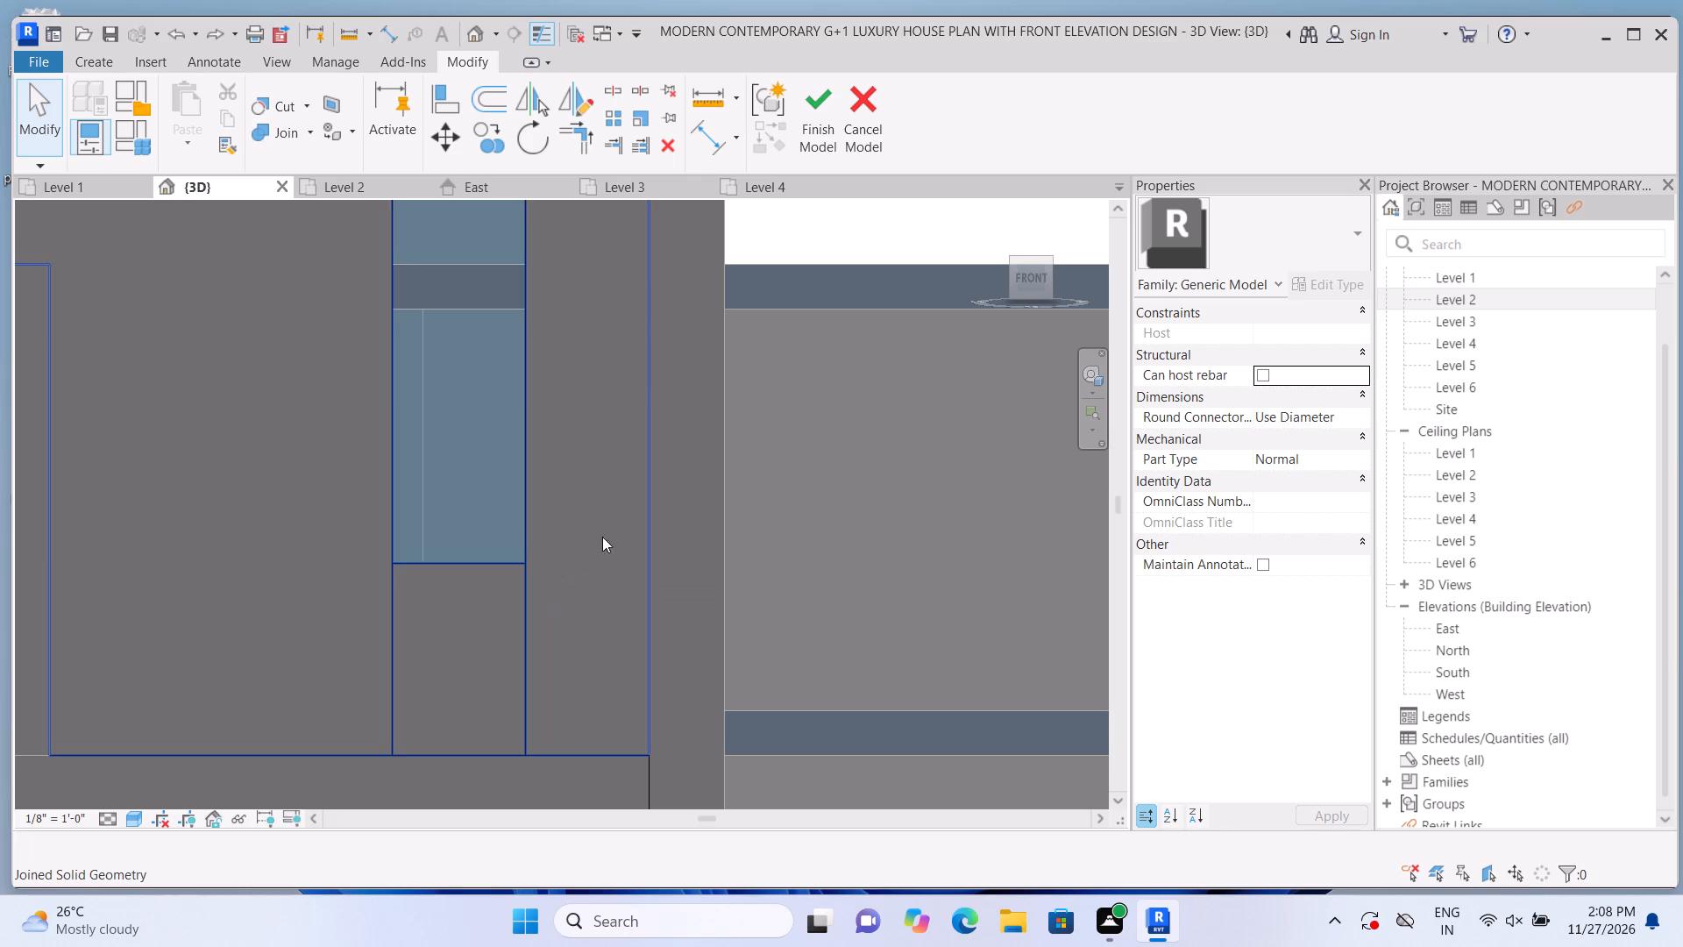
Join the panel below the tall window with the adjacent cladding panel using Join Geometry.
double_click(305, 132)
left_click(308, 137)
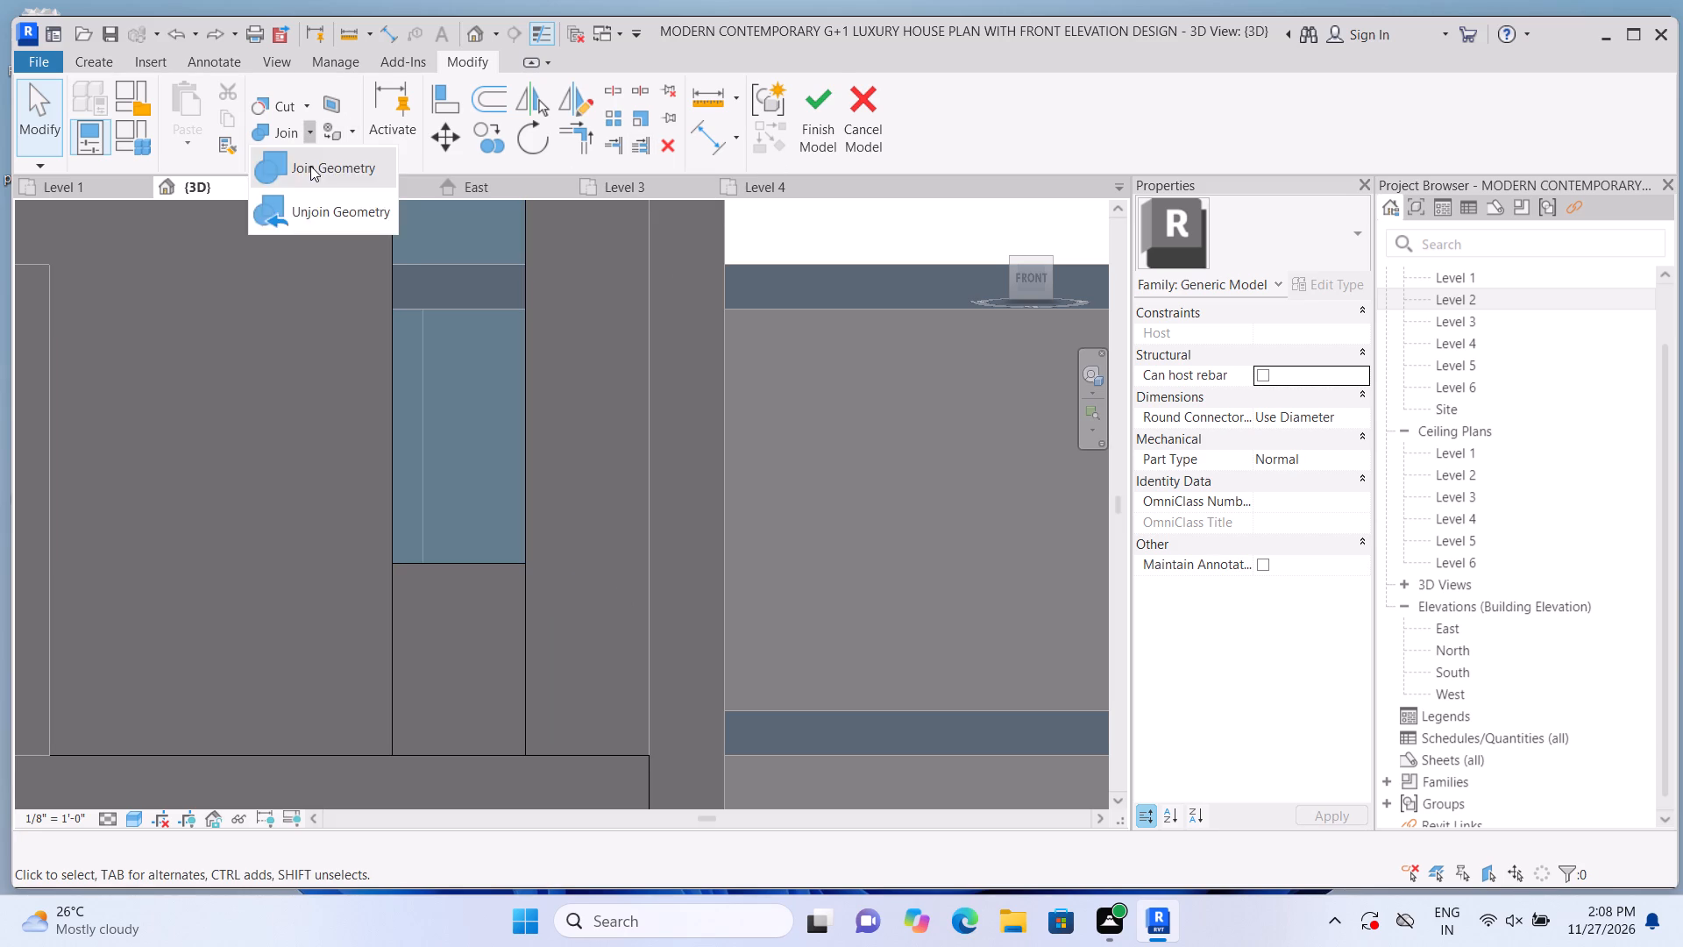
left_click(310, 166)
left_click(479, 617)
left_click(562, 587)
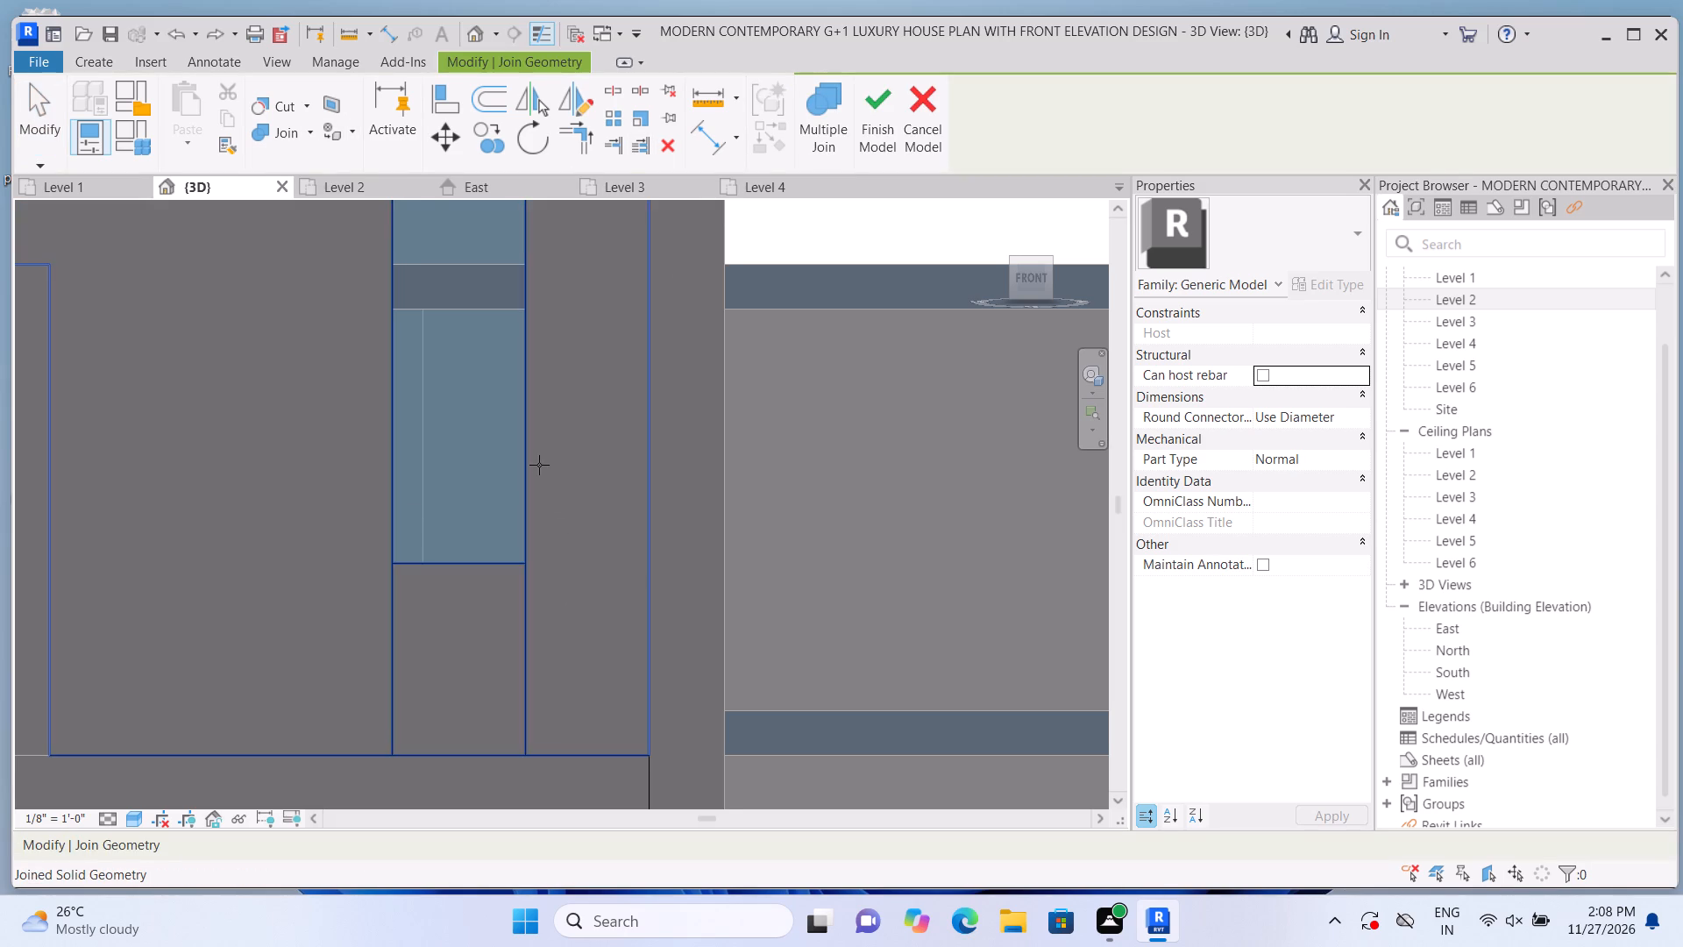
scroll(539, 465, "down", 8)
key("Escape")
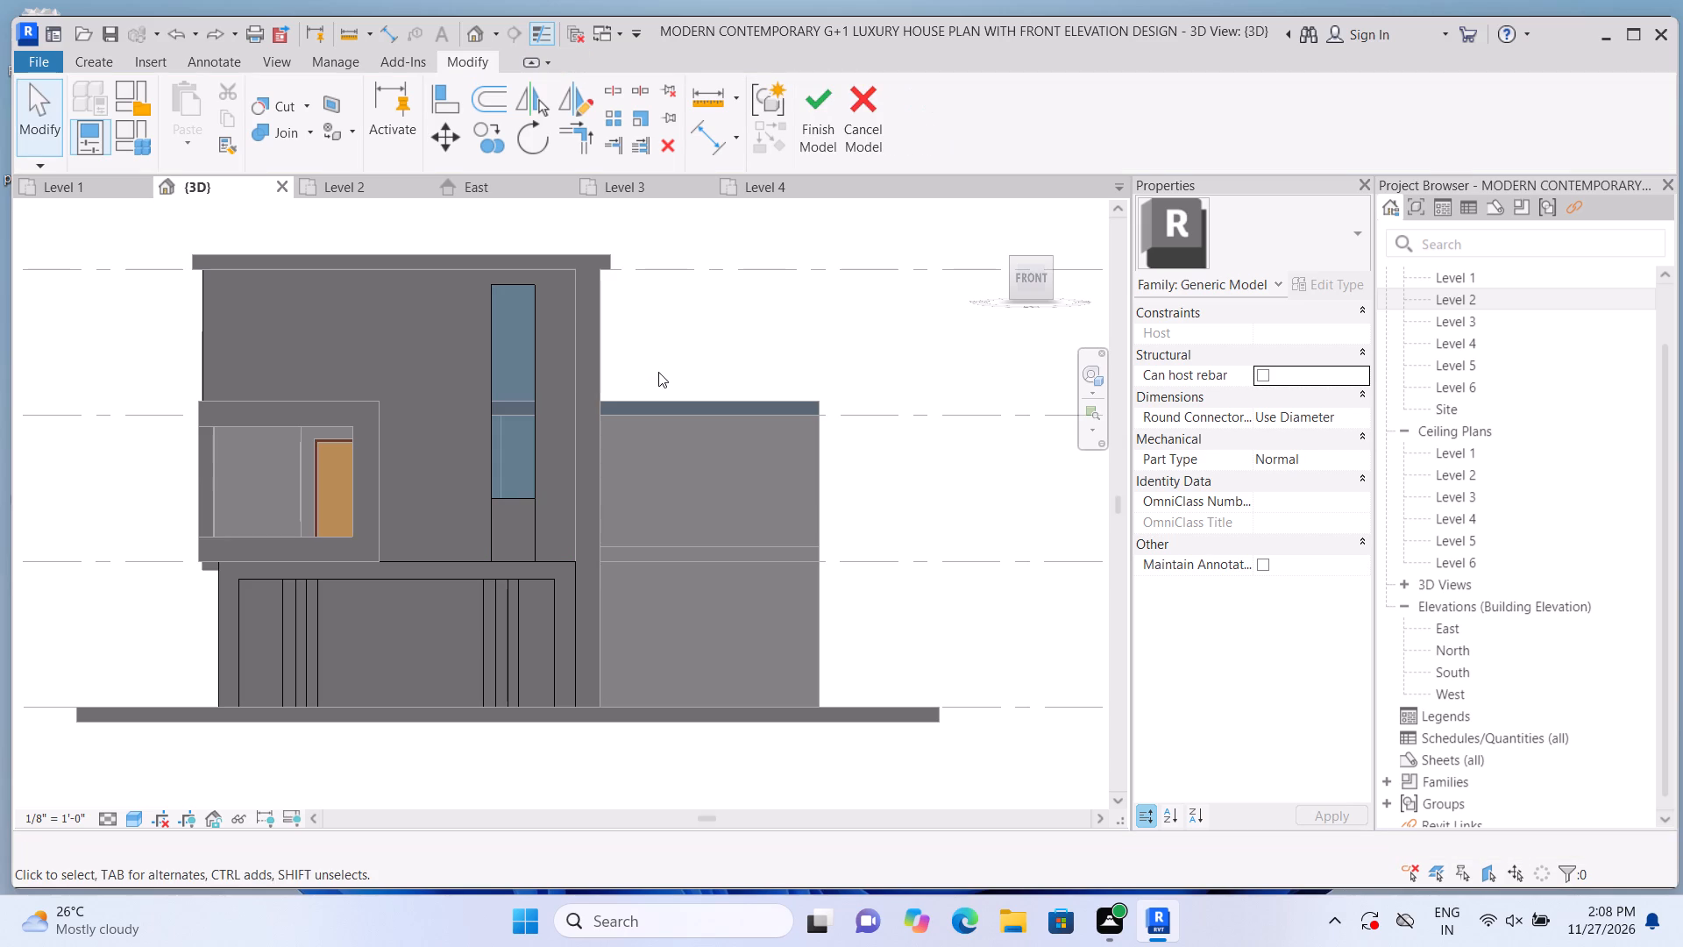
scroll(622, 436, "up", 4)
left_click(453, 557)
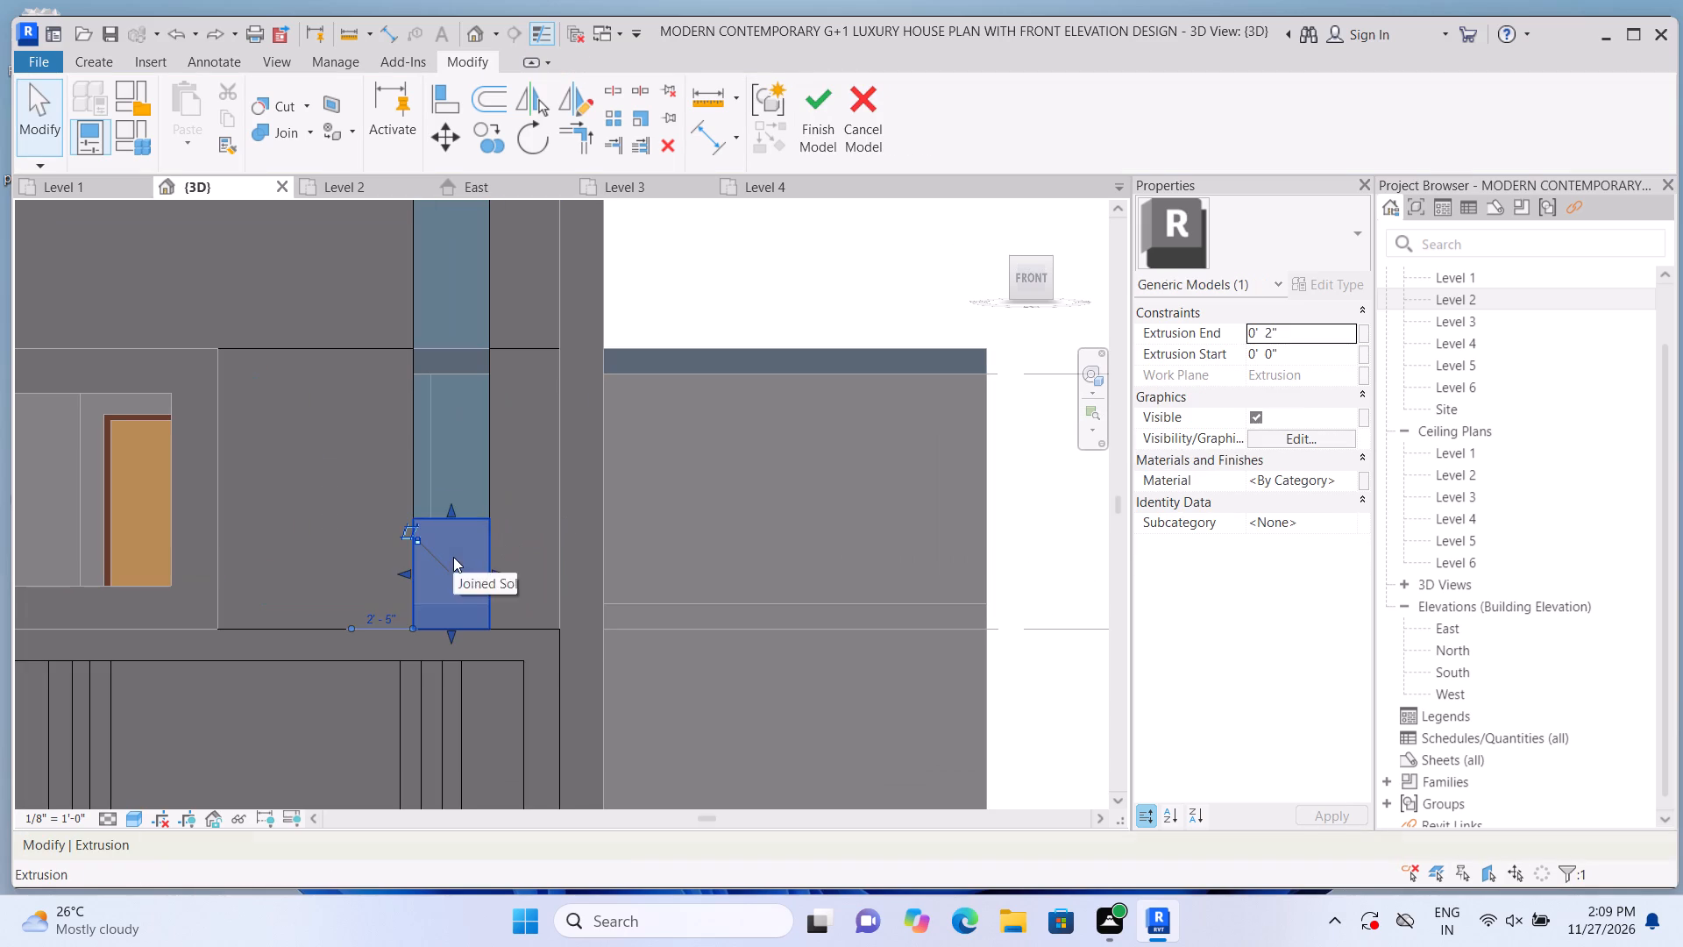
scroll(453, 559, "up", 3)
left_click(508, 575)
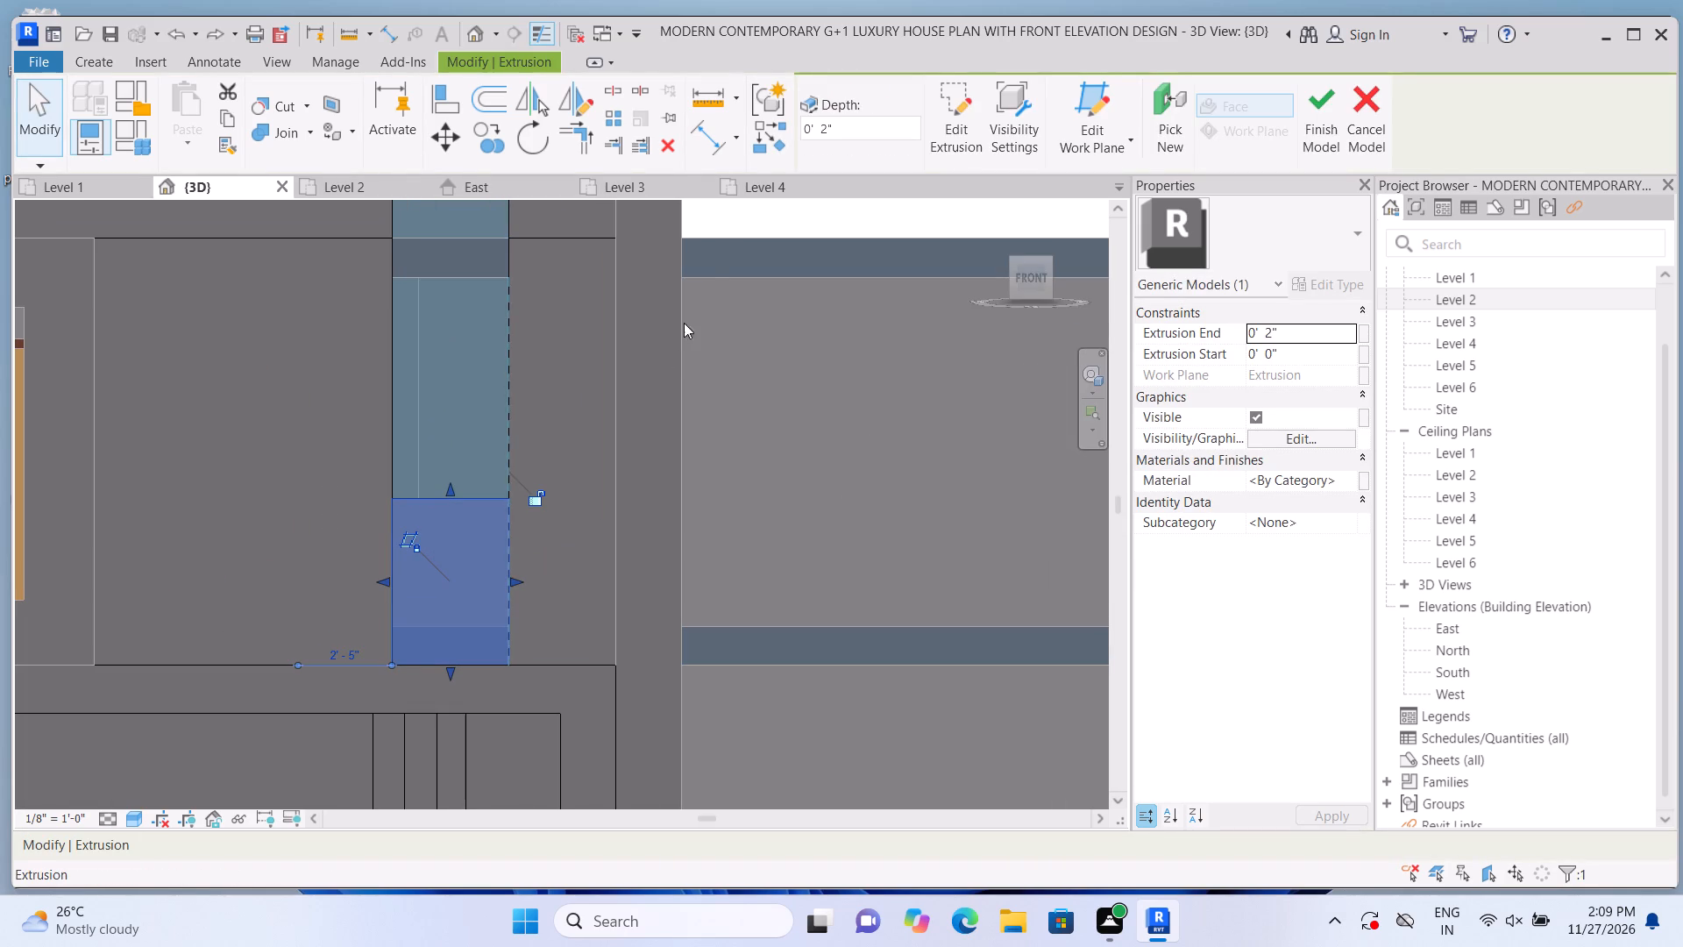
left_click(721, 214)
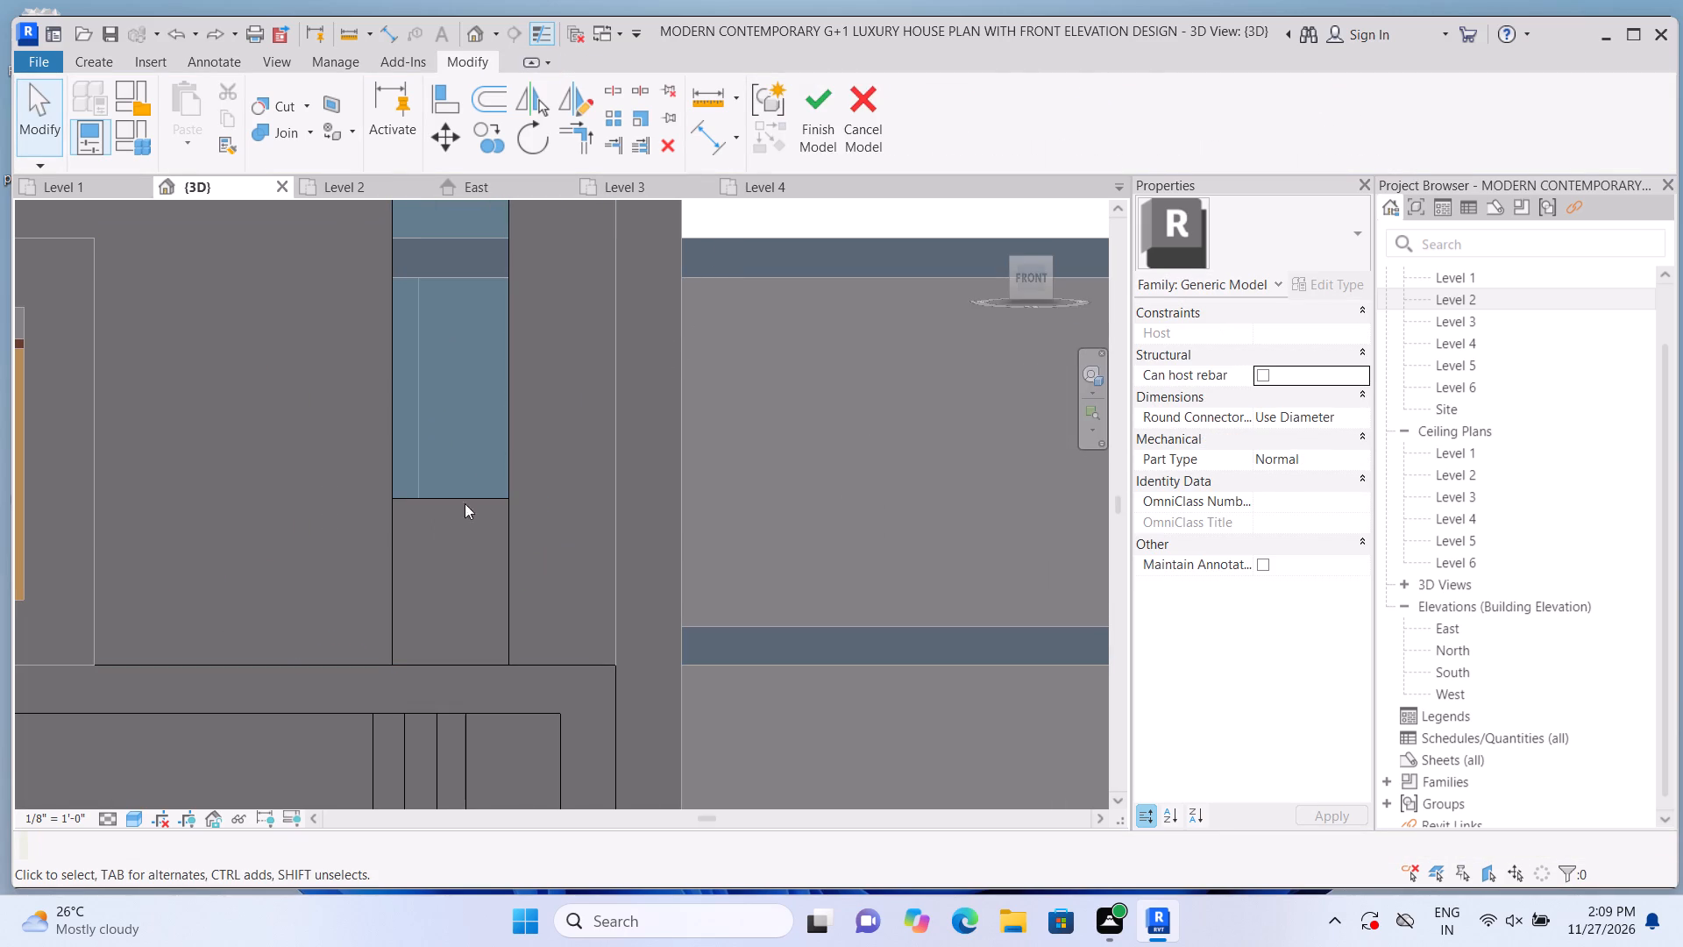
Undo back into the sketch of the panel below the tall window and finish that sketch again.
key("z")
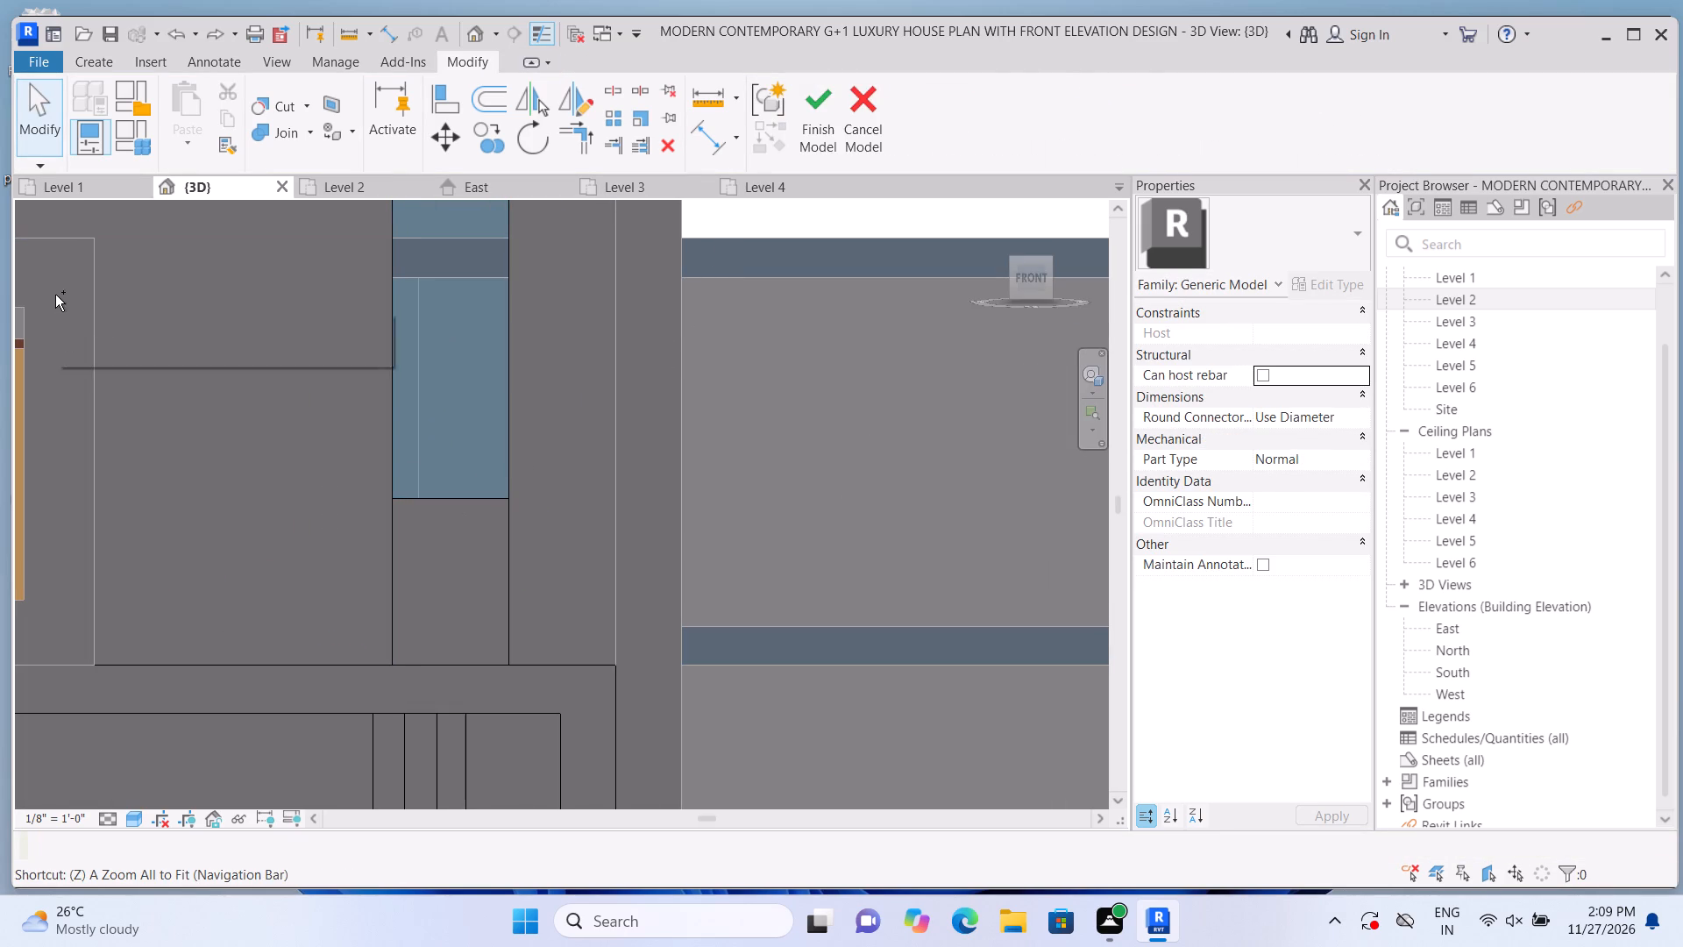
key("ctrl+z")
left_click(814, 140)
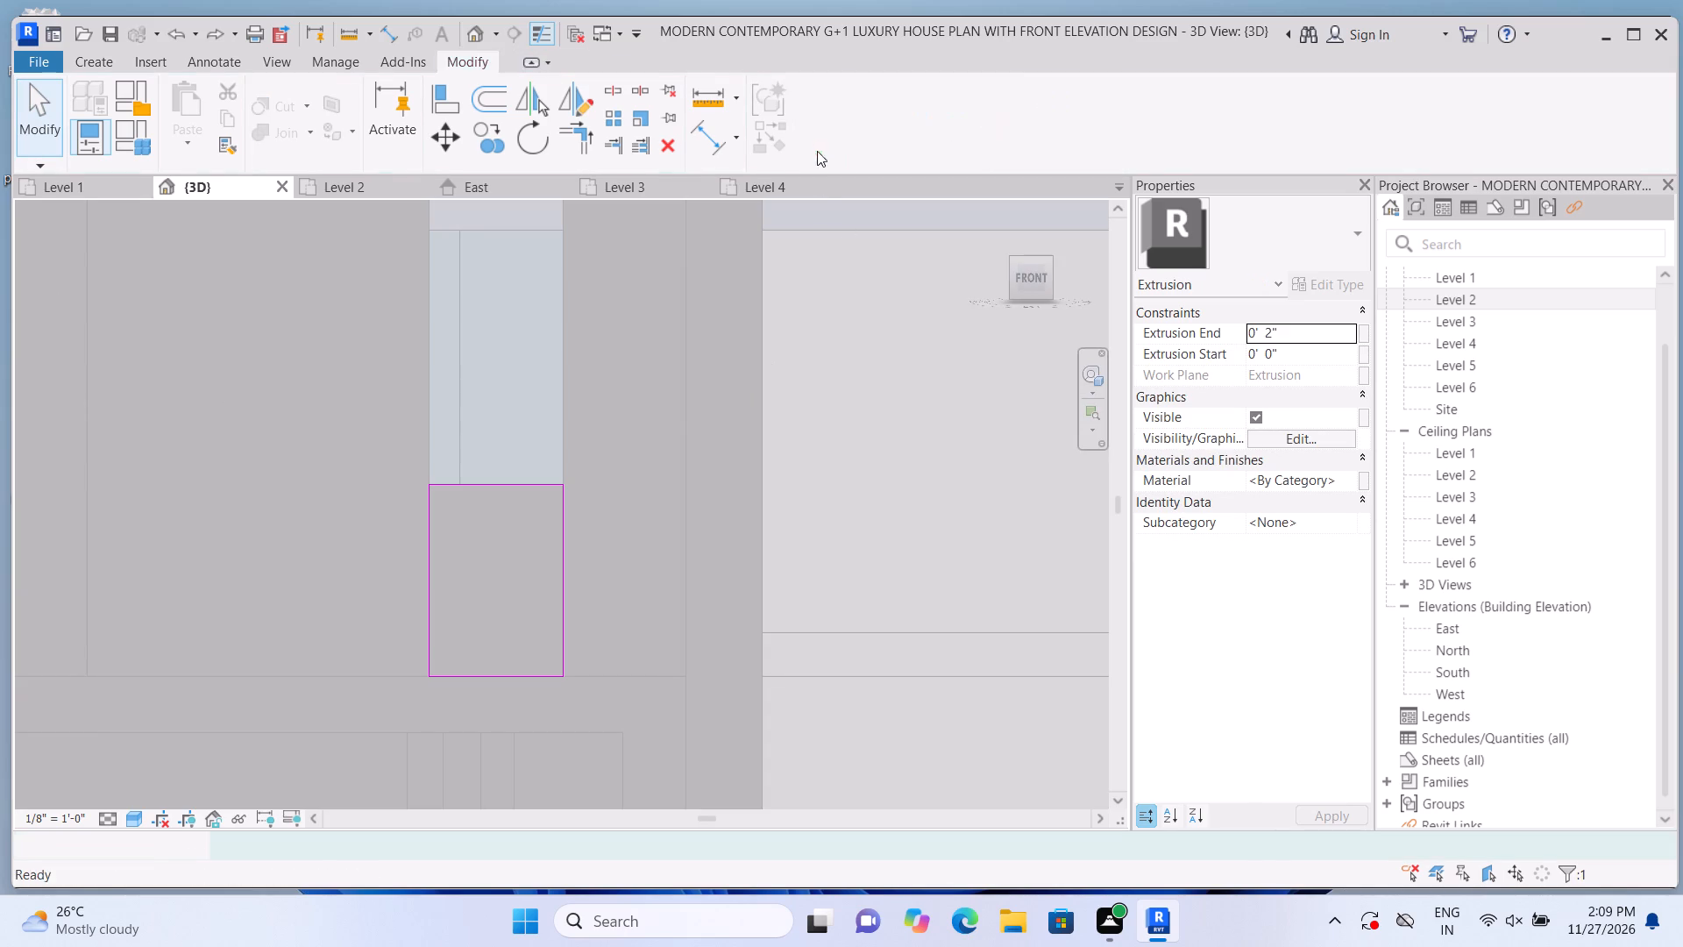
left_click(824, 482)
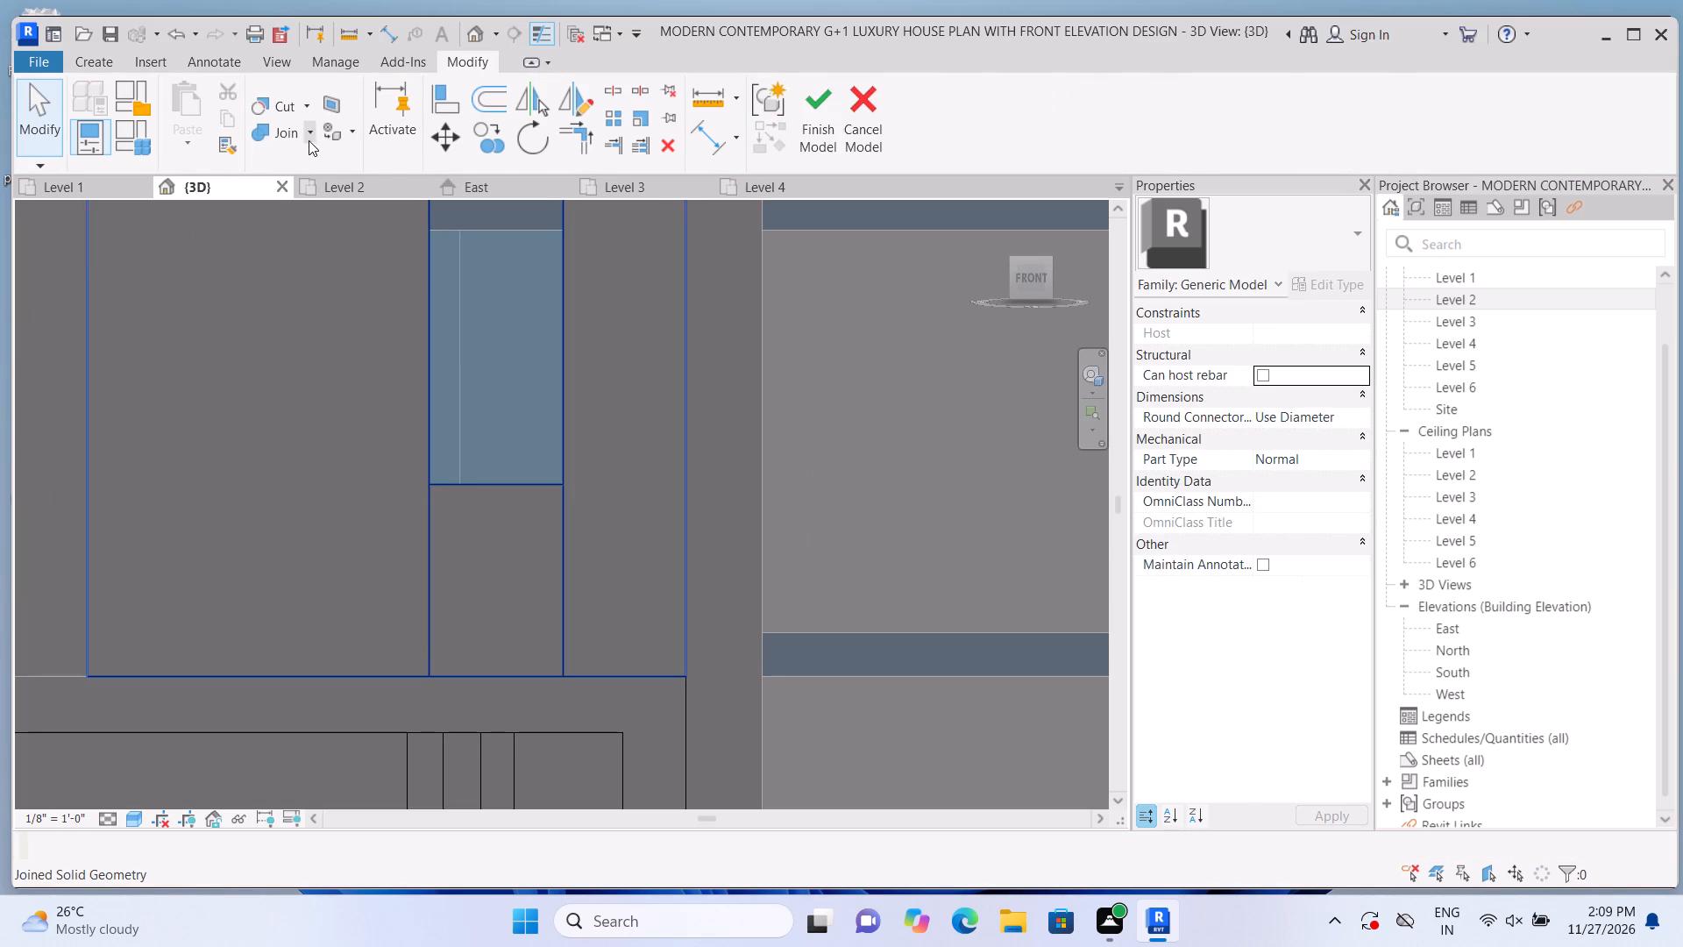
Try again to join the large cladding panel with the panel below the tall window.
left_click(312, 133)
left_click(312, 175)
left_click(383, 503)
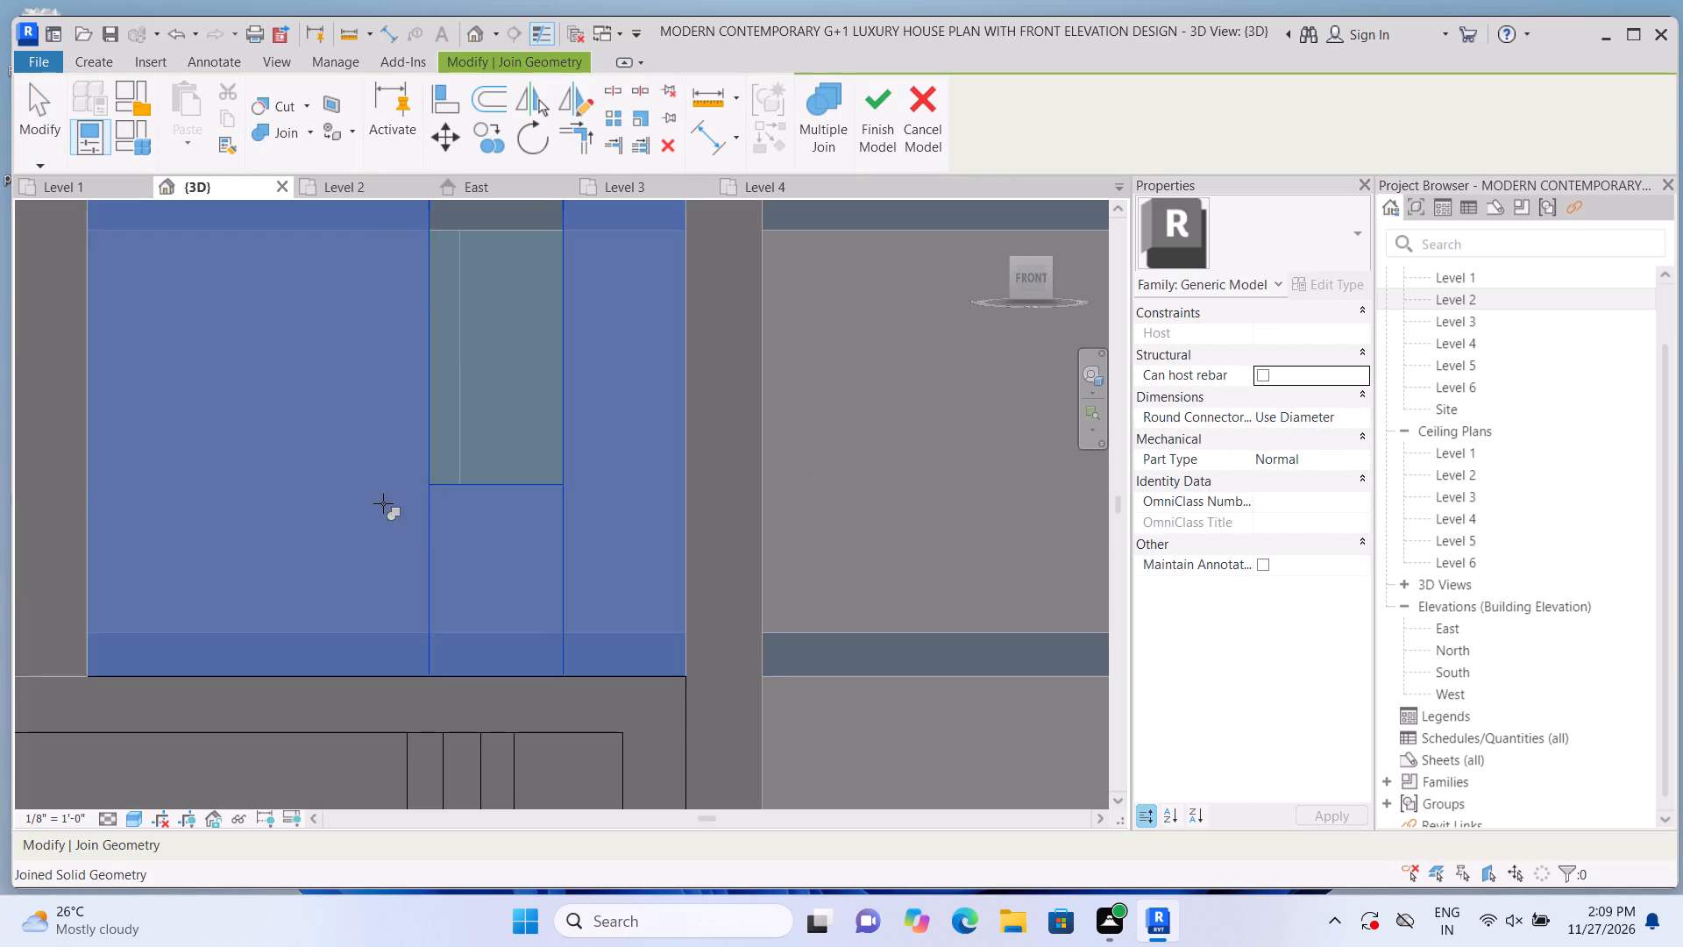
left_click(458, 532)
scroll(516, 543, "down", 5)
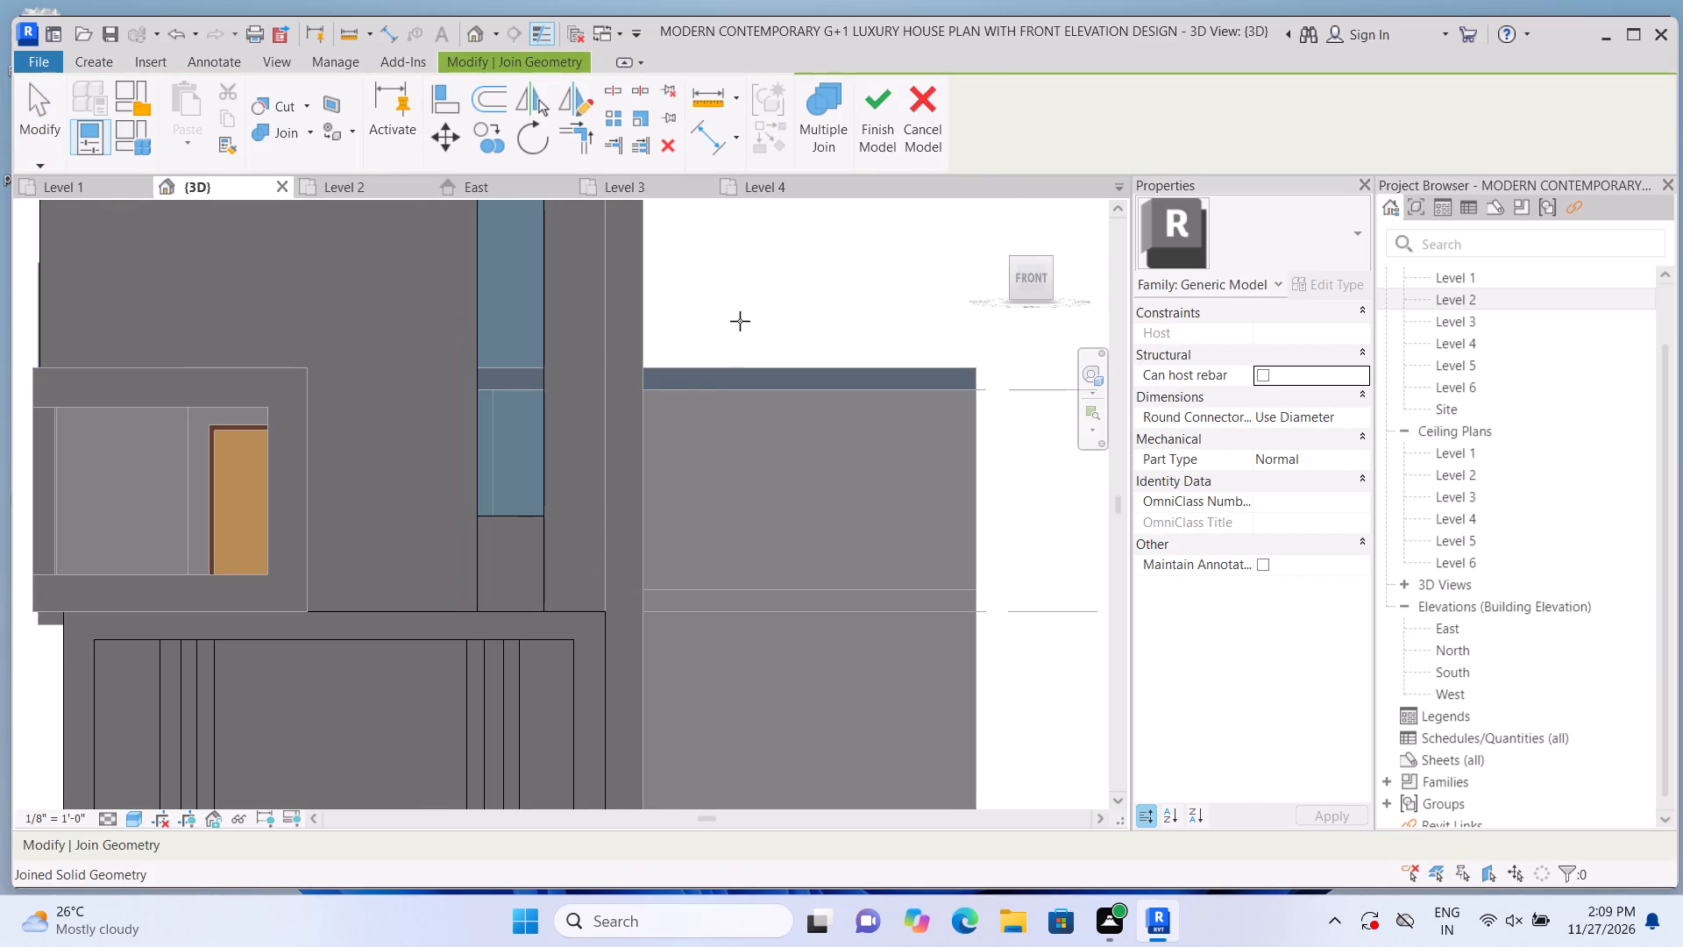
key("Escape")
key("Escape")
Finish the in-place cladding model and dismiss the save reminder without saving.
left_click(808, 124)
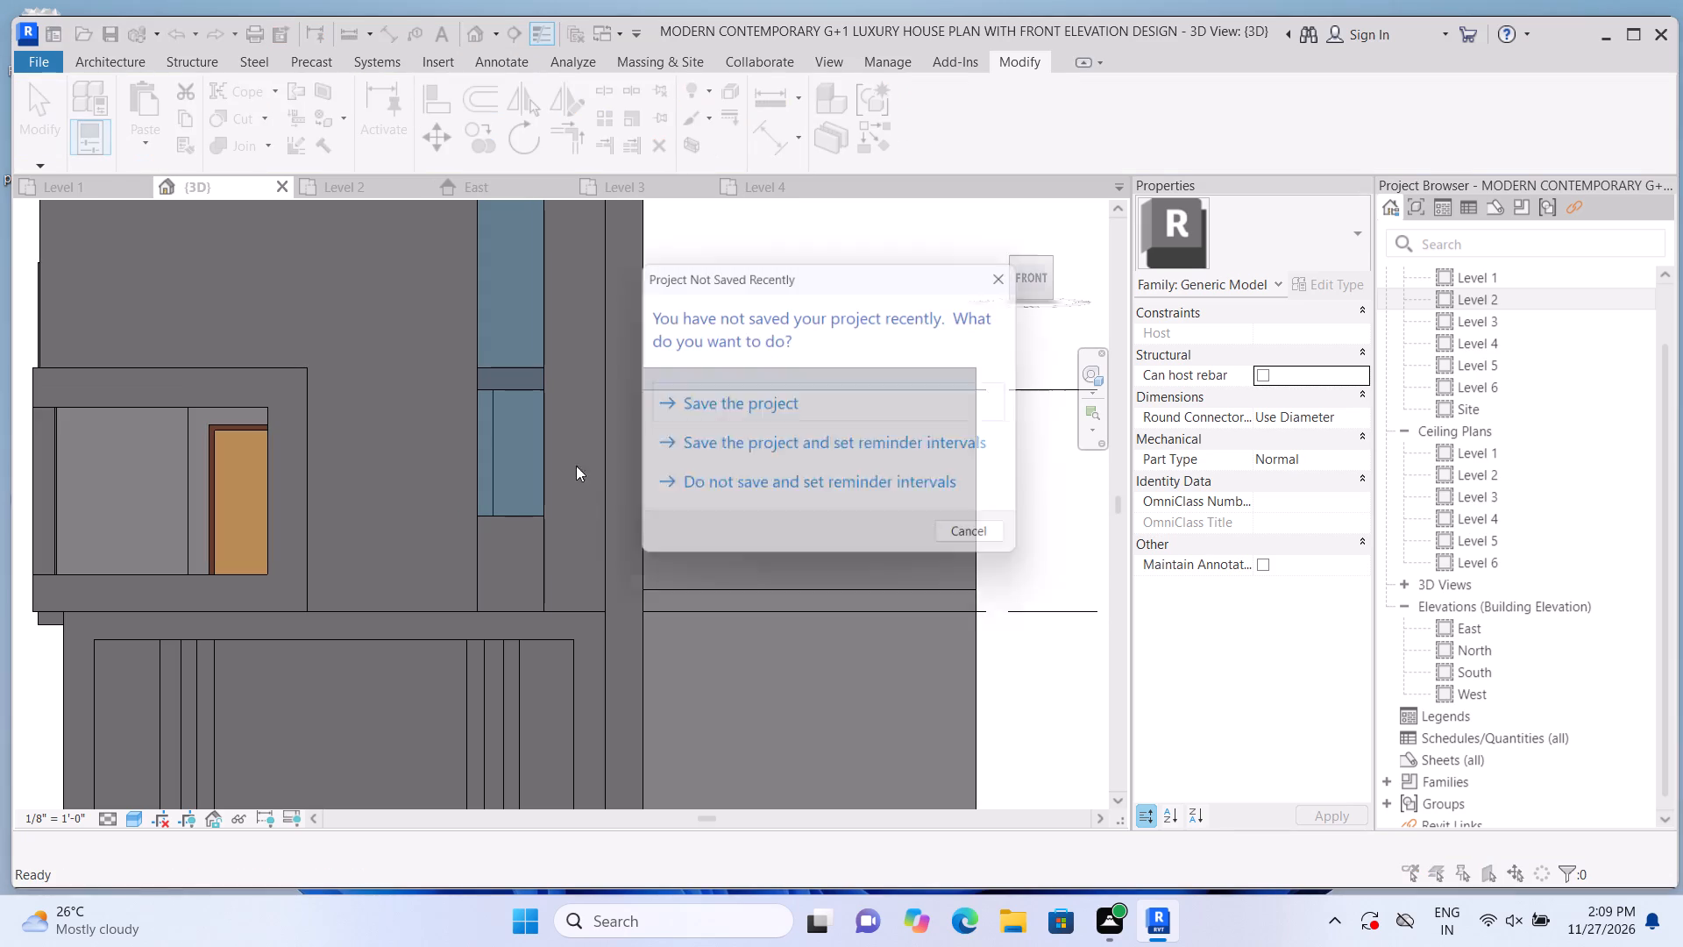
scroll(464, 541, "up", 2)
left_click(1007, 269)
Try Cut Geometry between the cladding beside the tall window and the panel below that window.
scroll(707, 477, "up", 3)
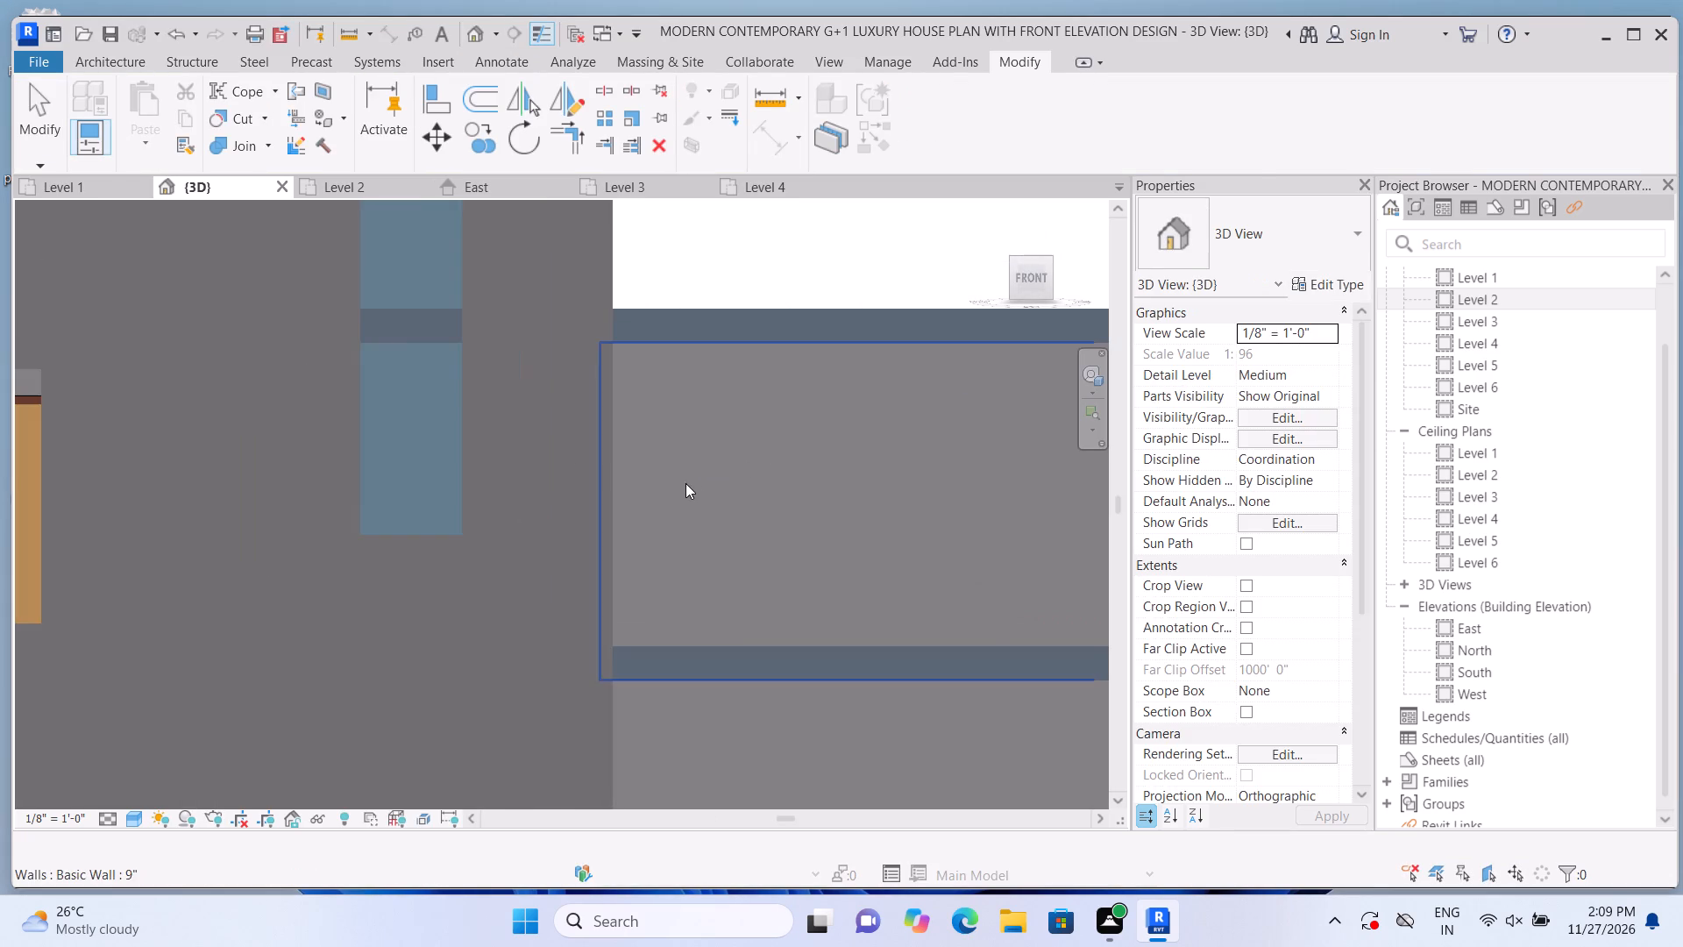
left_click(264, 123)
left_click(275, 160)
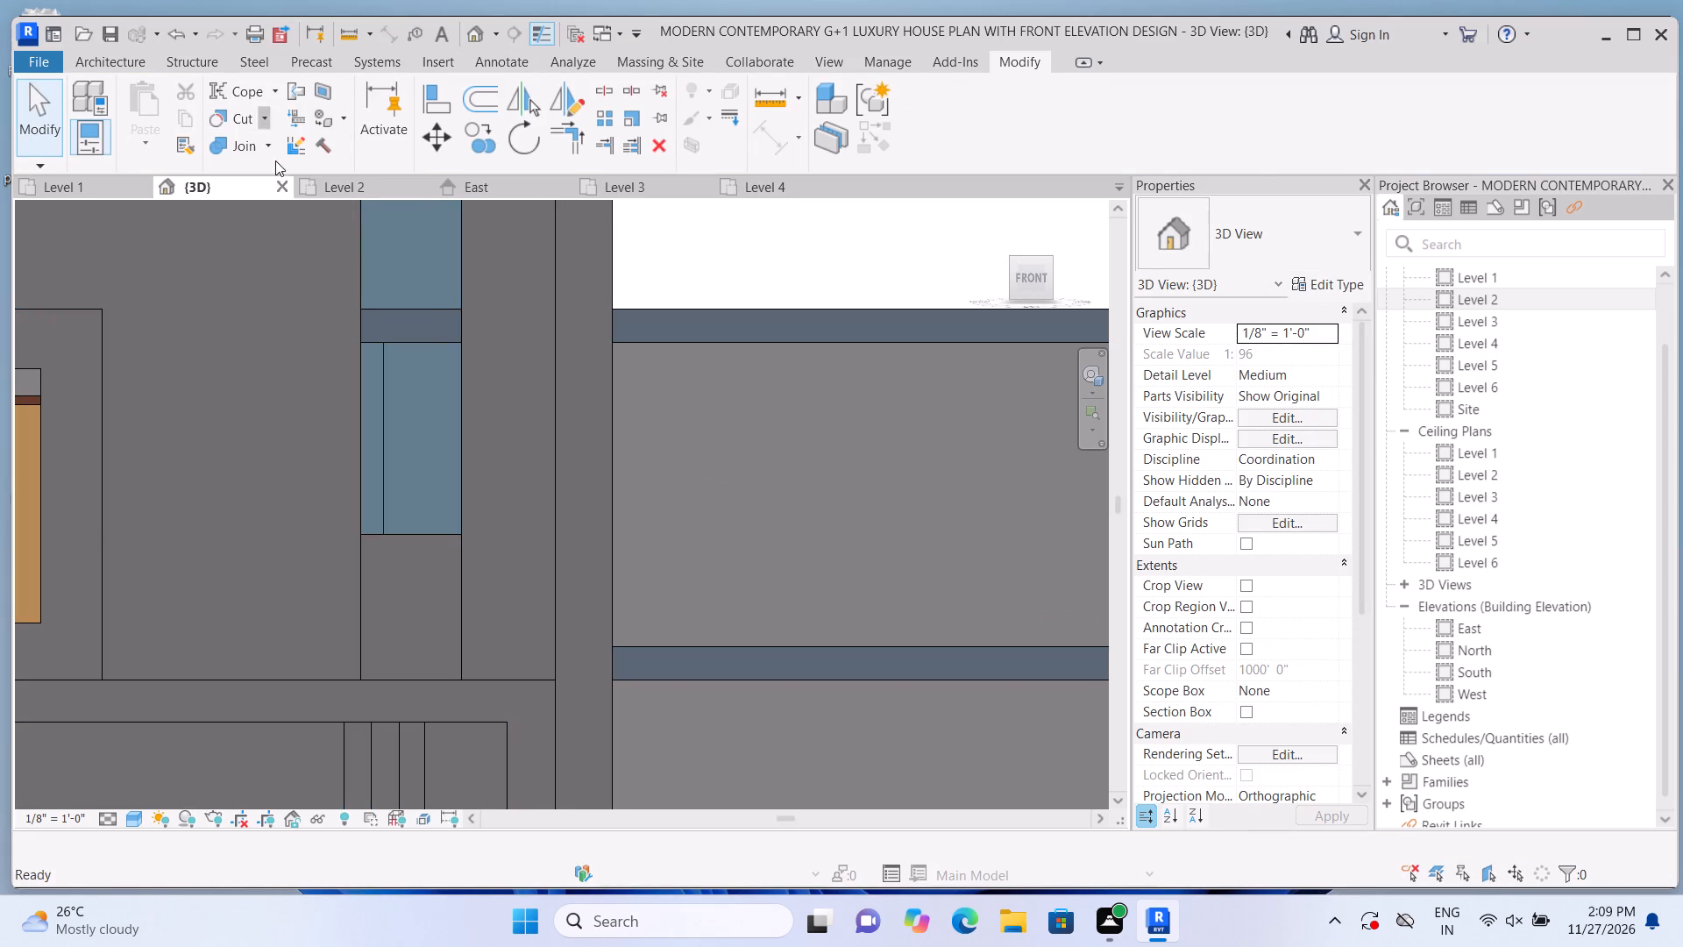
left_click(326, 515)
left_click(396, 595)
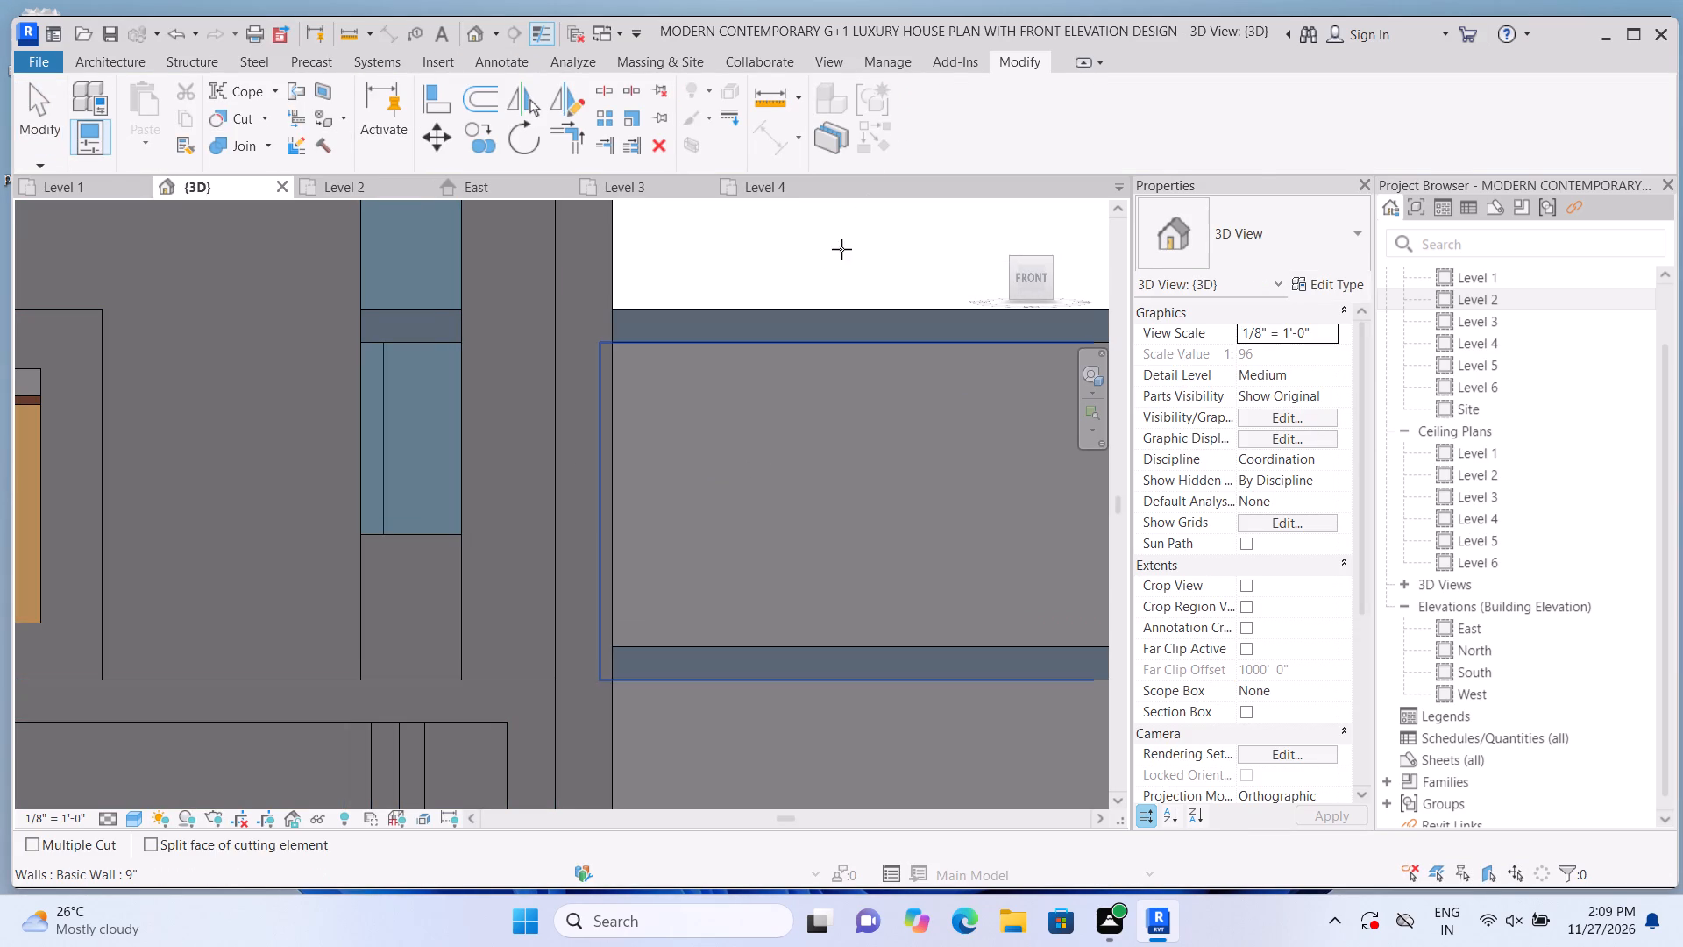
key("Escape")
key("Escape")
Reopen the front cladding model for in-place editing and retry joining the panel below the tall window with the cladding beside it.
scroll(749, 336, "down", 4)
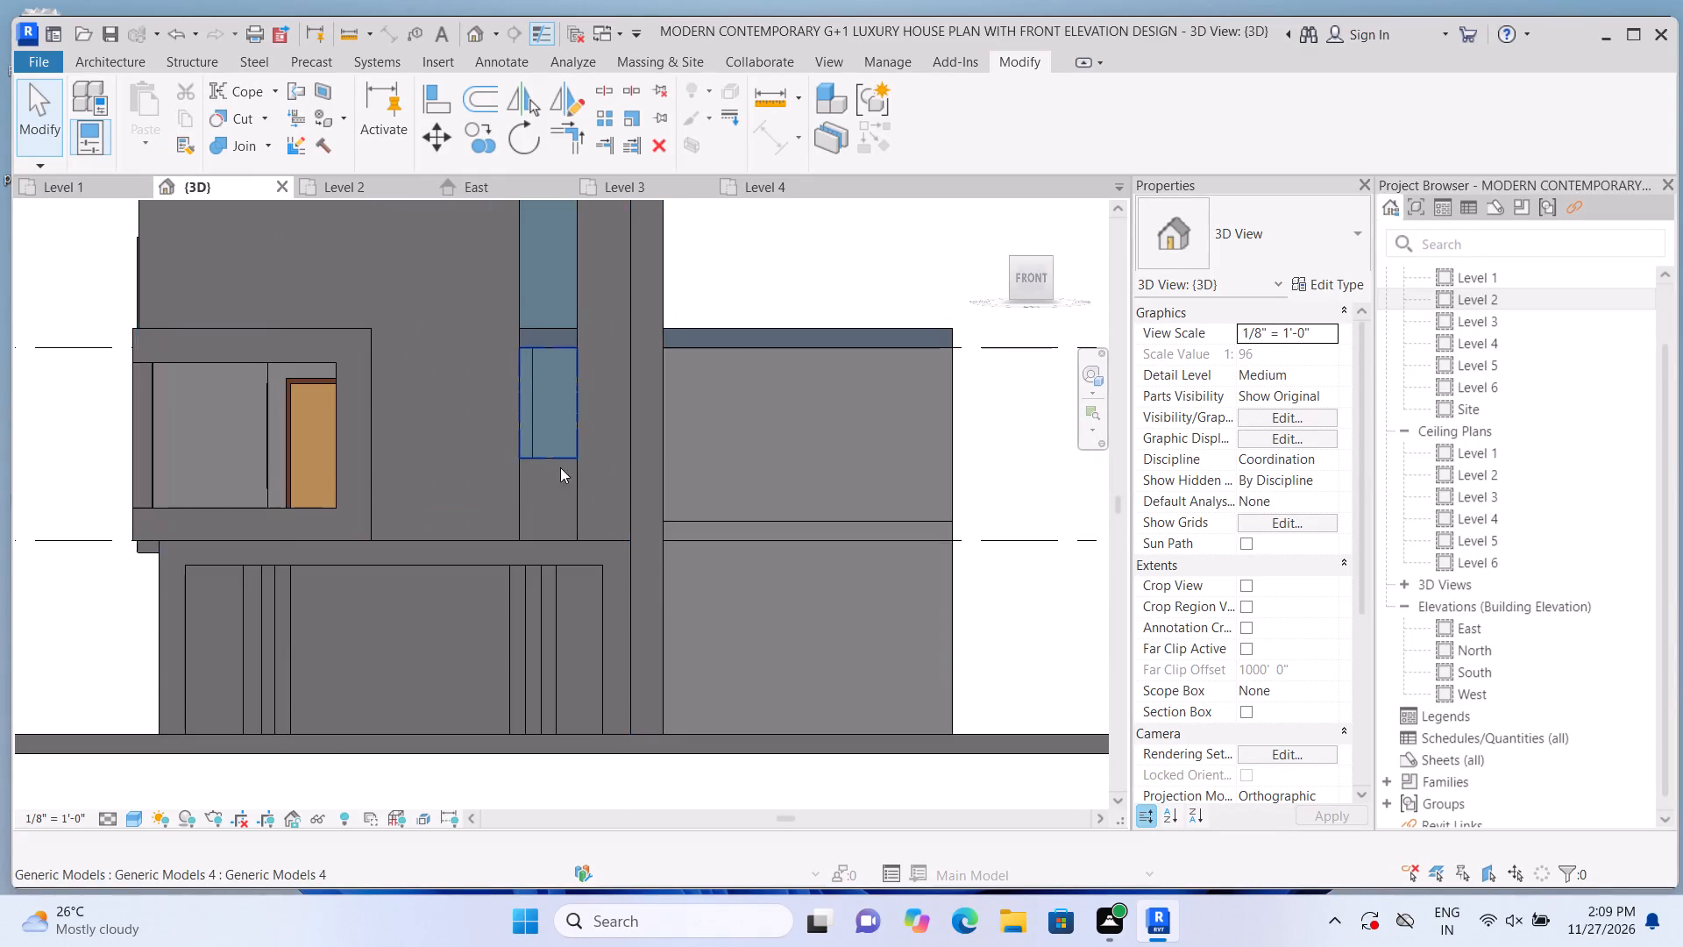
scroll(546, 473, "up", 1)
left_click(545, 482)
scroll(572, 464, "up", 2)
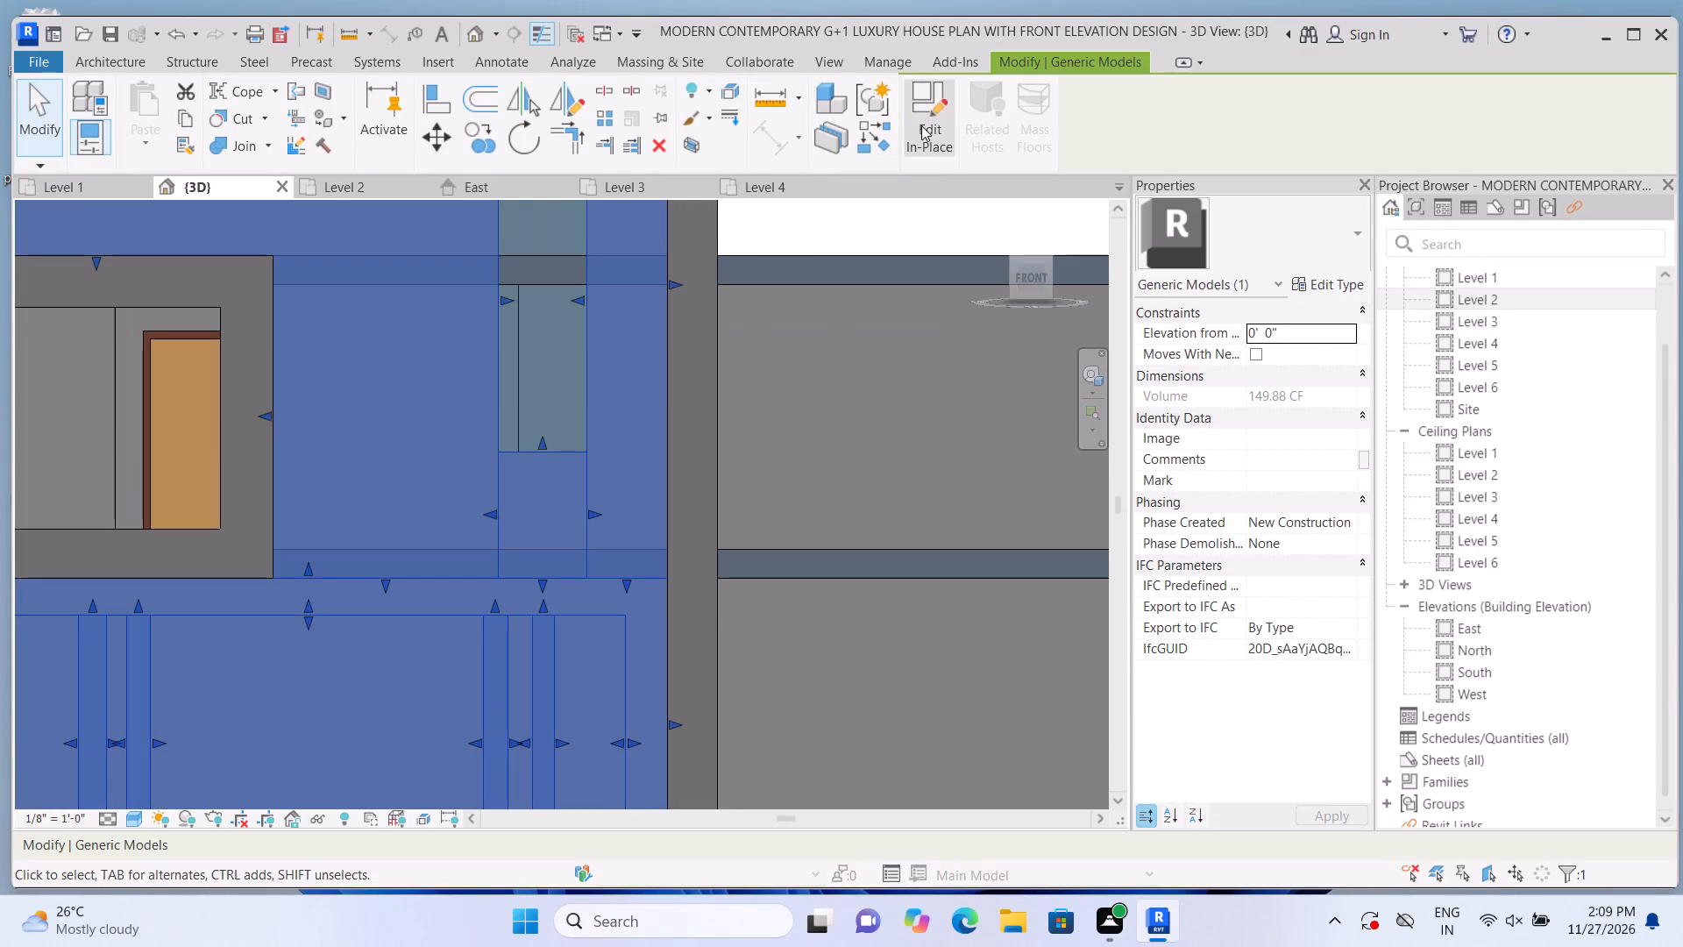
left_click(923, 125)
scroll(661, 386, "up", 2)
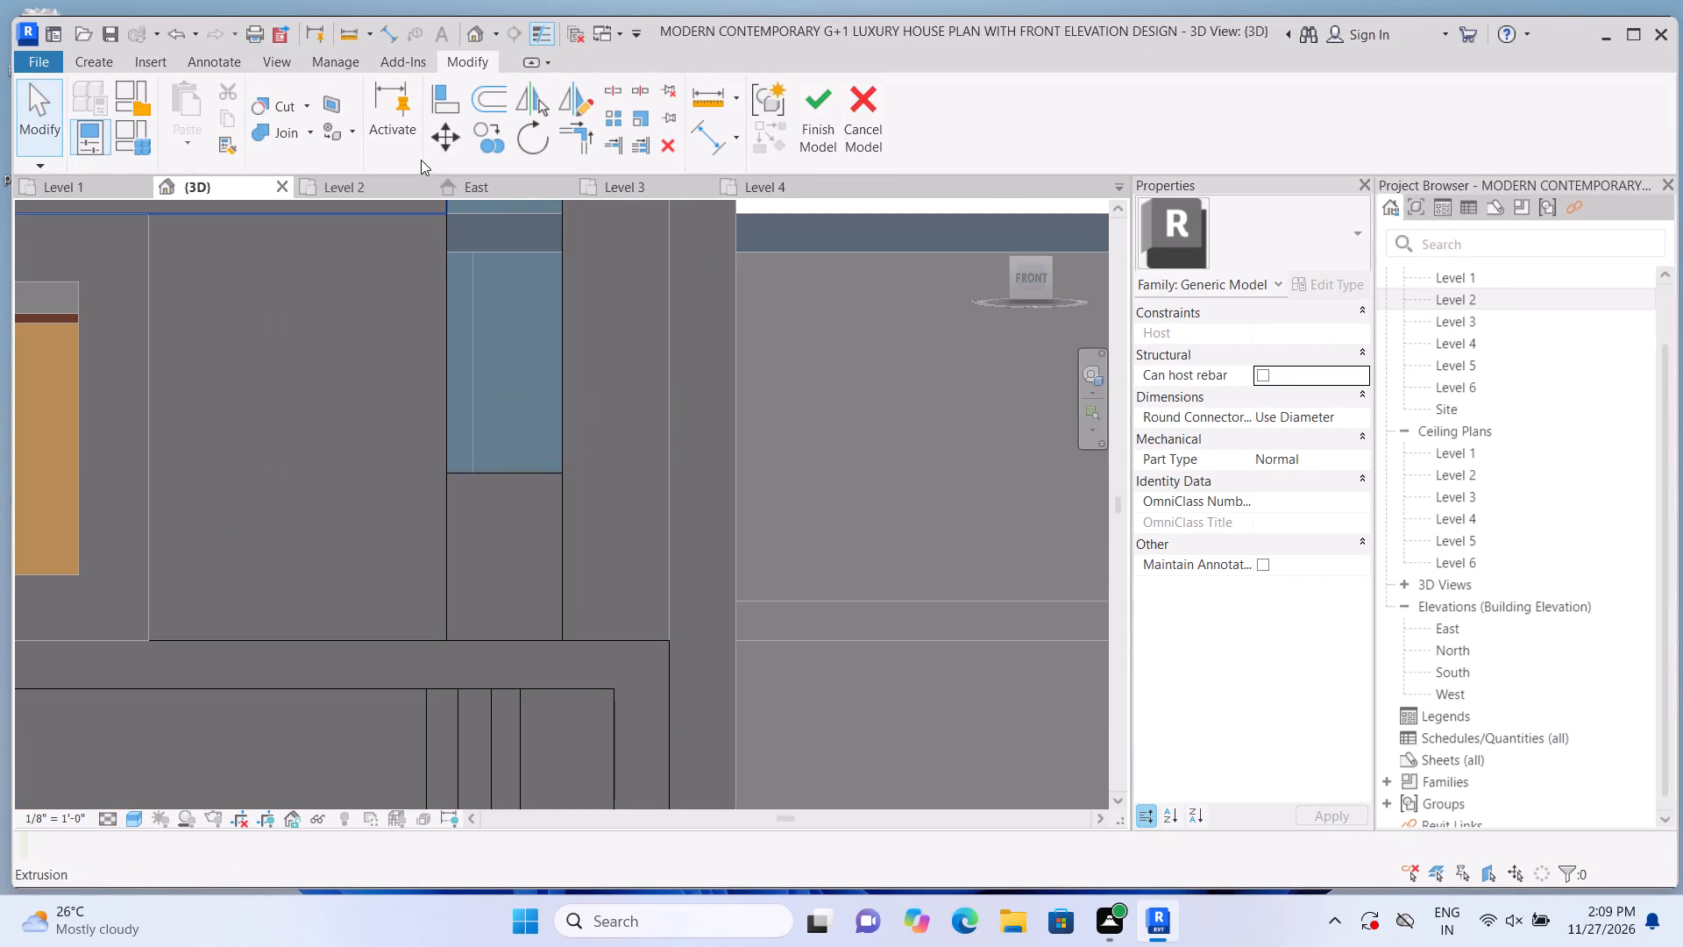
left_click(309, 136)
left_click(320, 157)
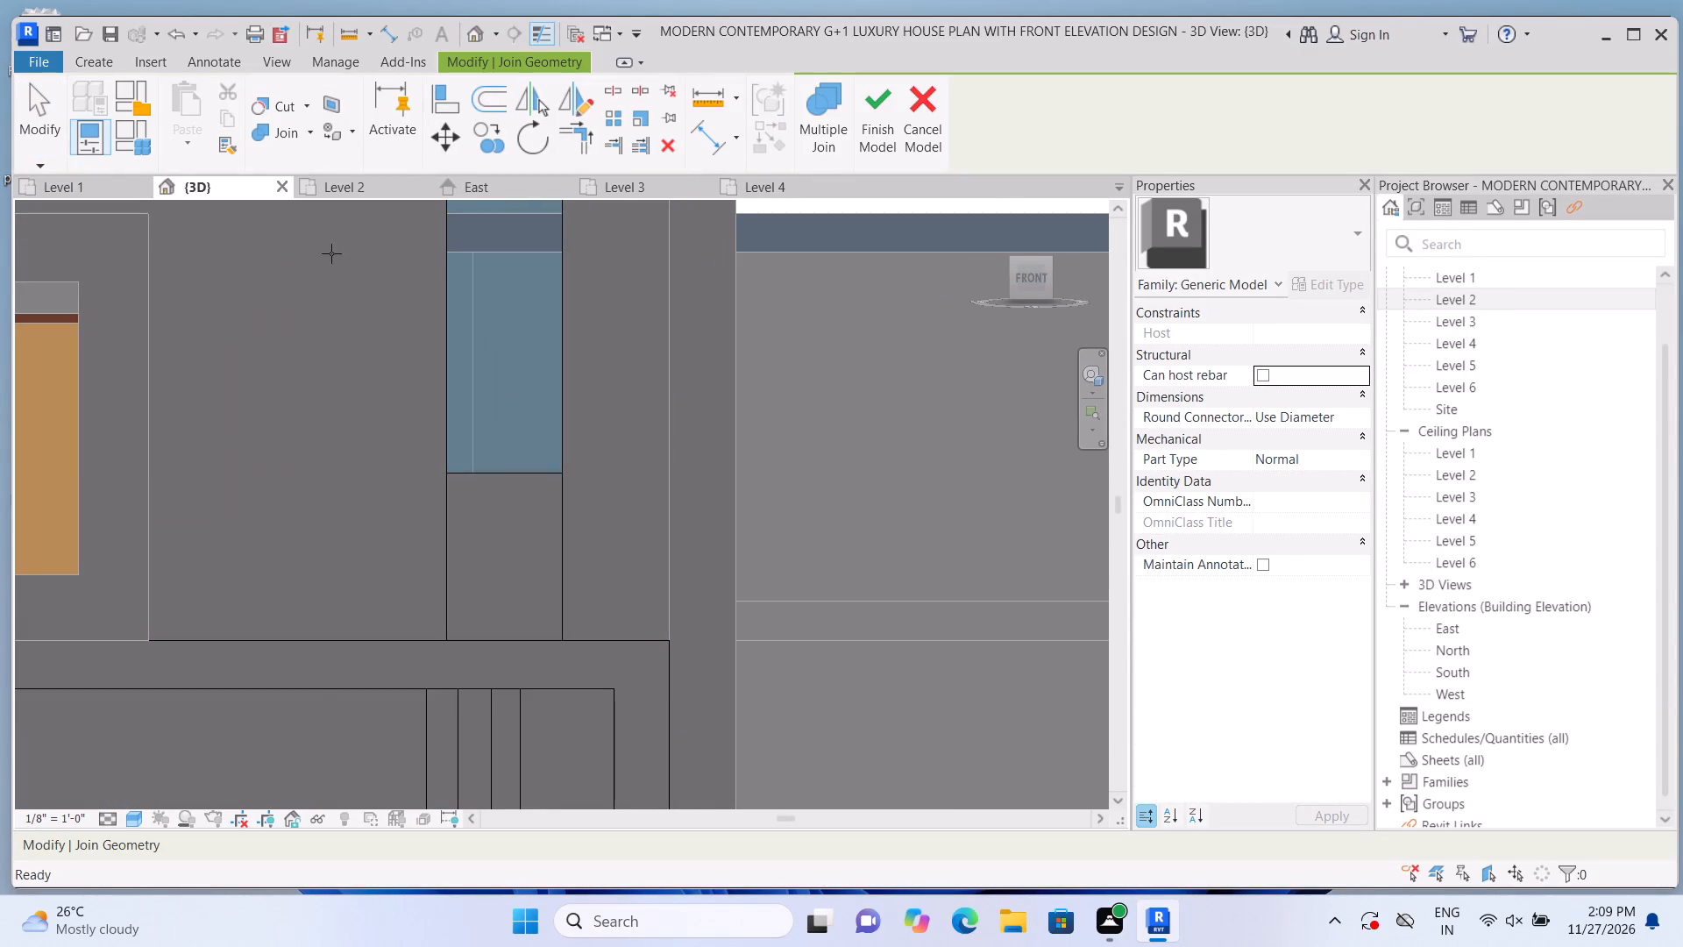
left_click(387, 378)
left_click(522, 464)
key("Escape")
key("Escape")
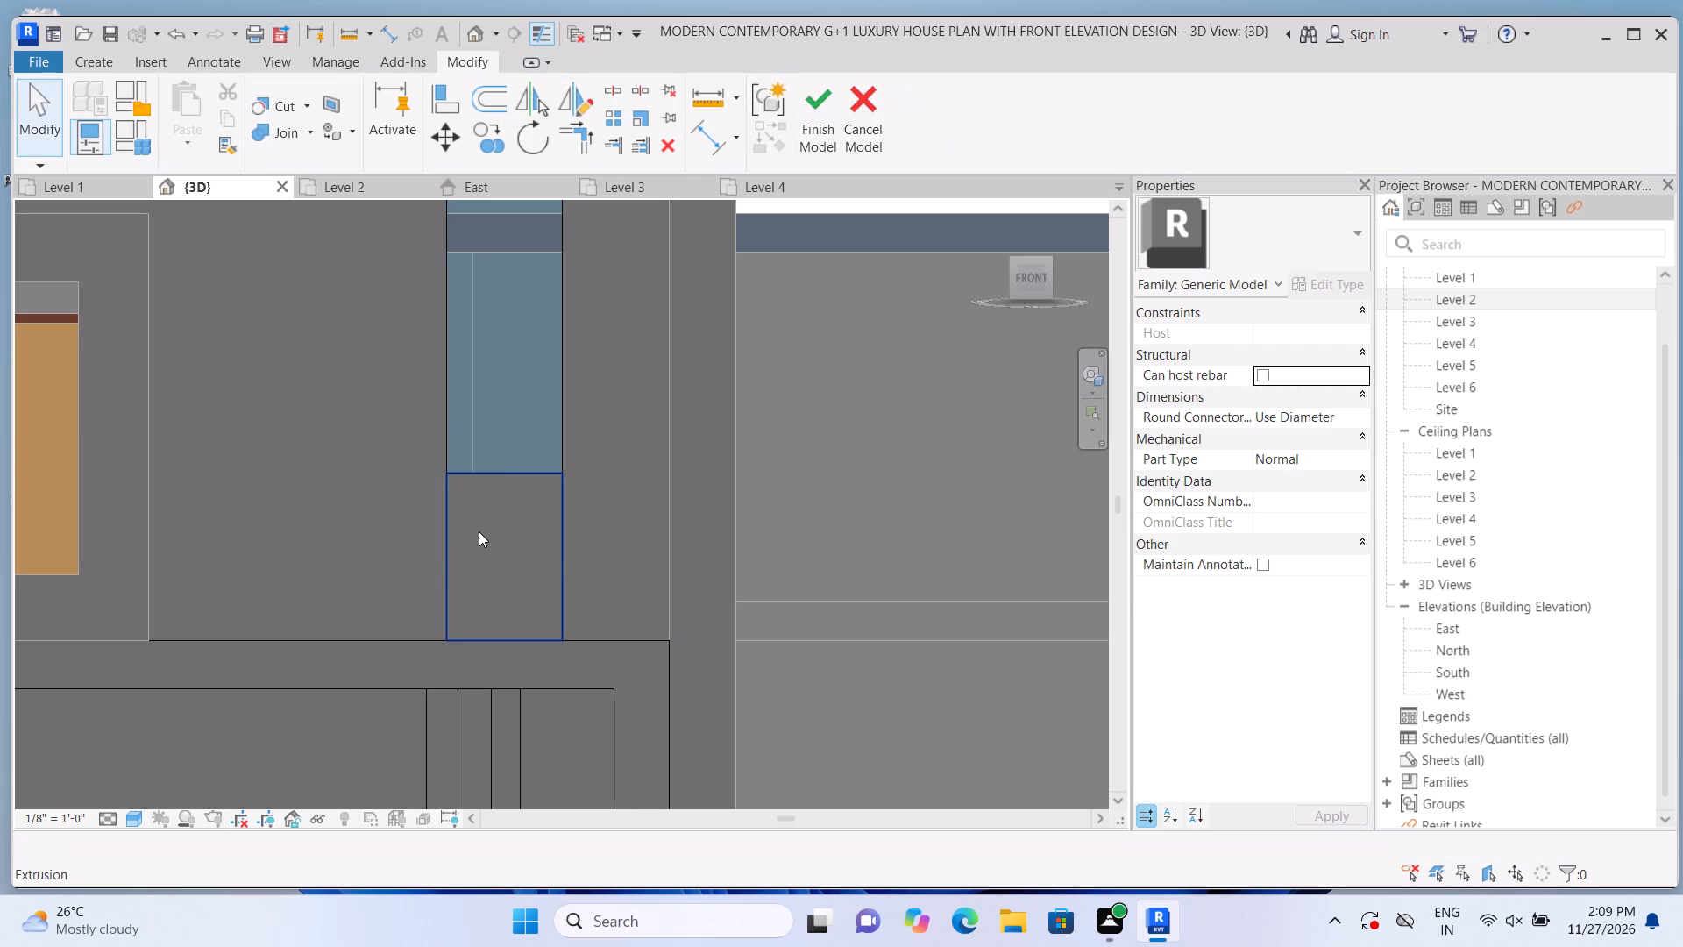
Delete the extruded panel below the tall window.
left_click(479, 531)
key("Delete")
Start a new extrusion using the exposed 9" wall face in the gap below the tall window as work plane.
scroll(262, 551, "down", 2)
scroll(427, 550, "up", 1)
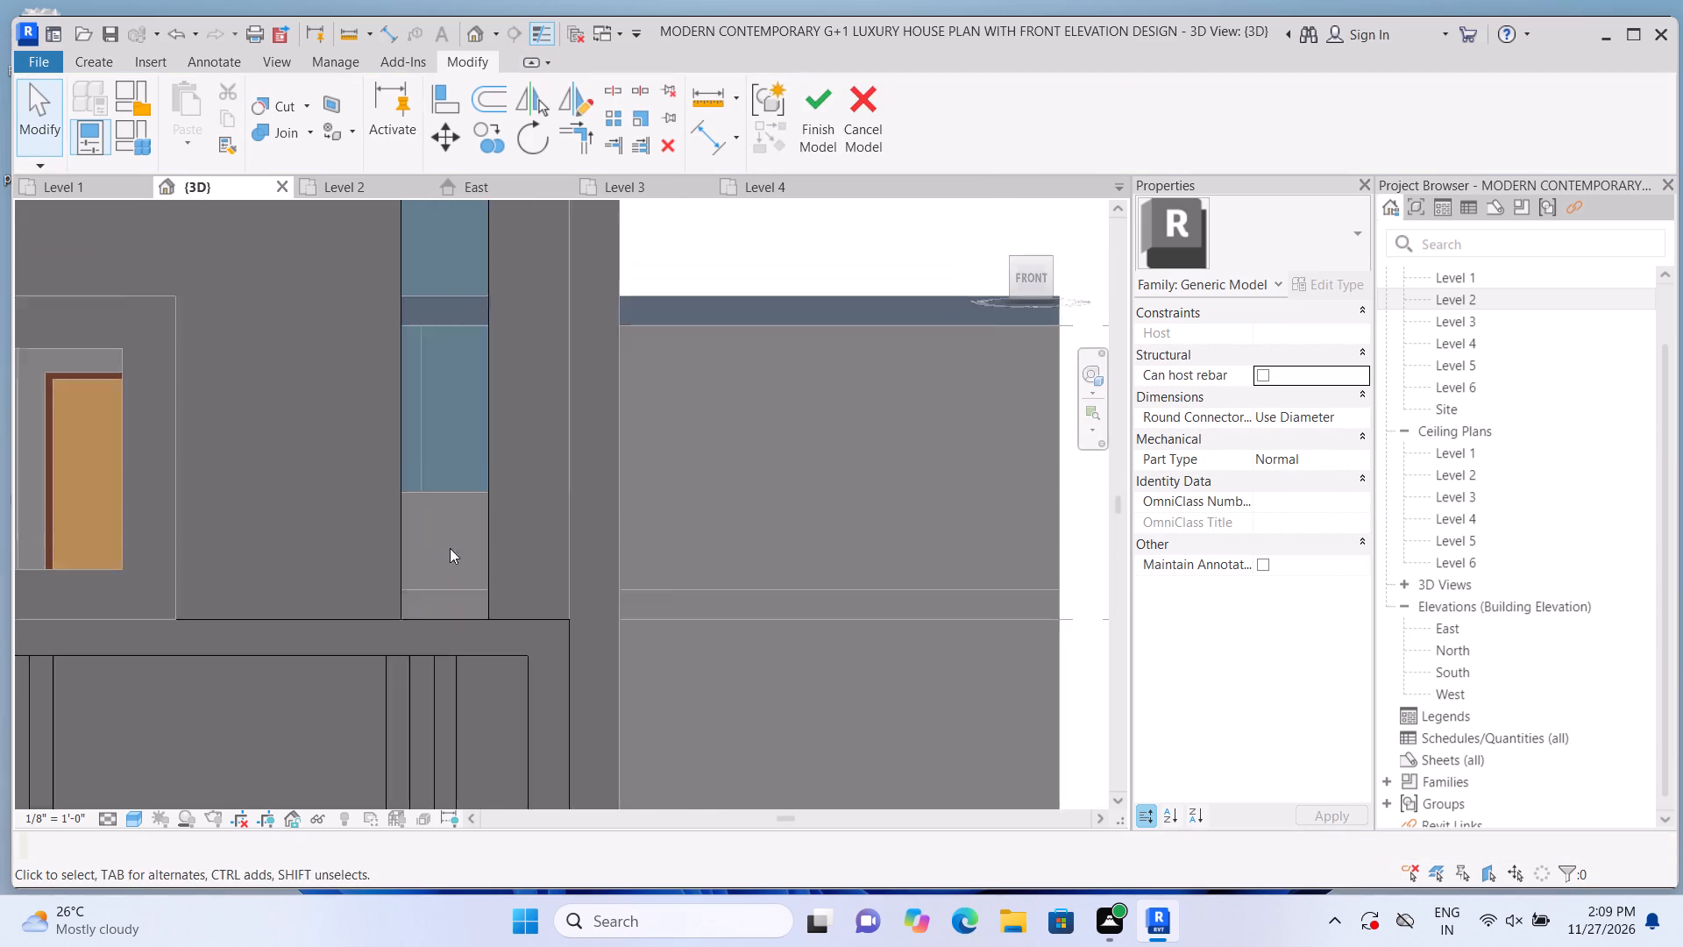
scroll(450, 548, "up", 1)
scroll(507, 525, "down", 1)
middle_click_drag(841, 402, 732, 499, "shift")
scroll(780, 427, "down", 3)
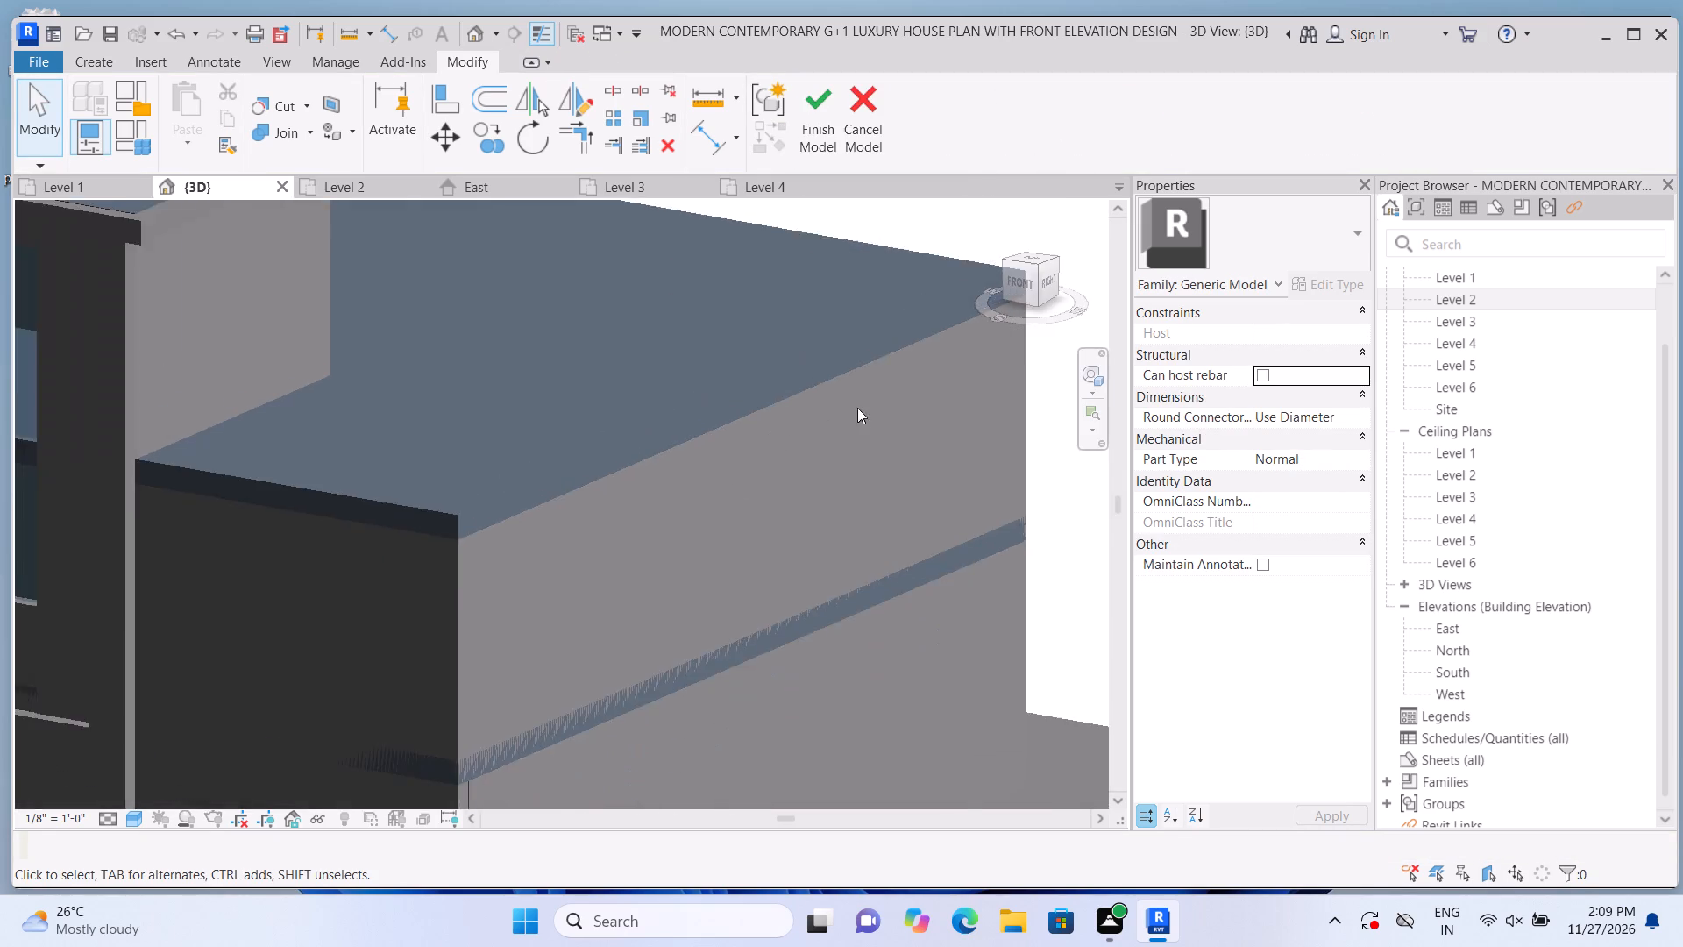
scroll(857, 408, "down", 3)
scroll(441, 519, "up", 7)
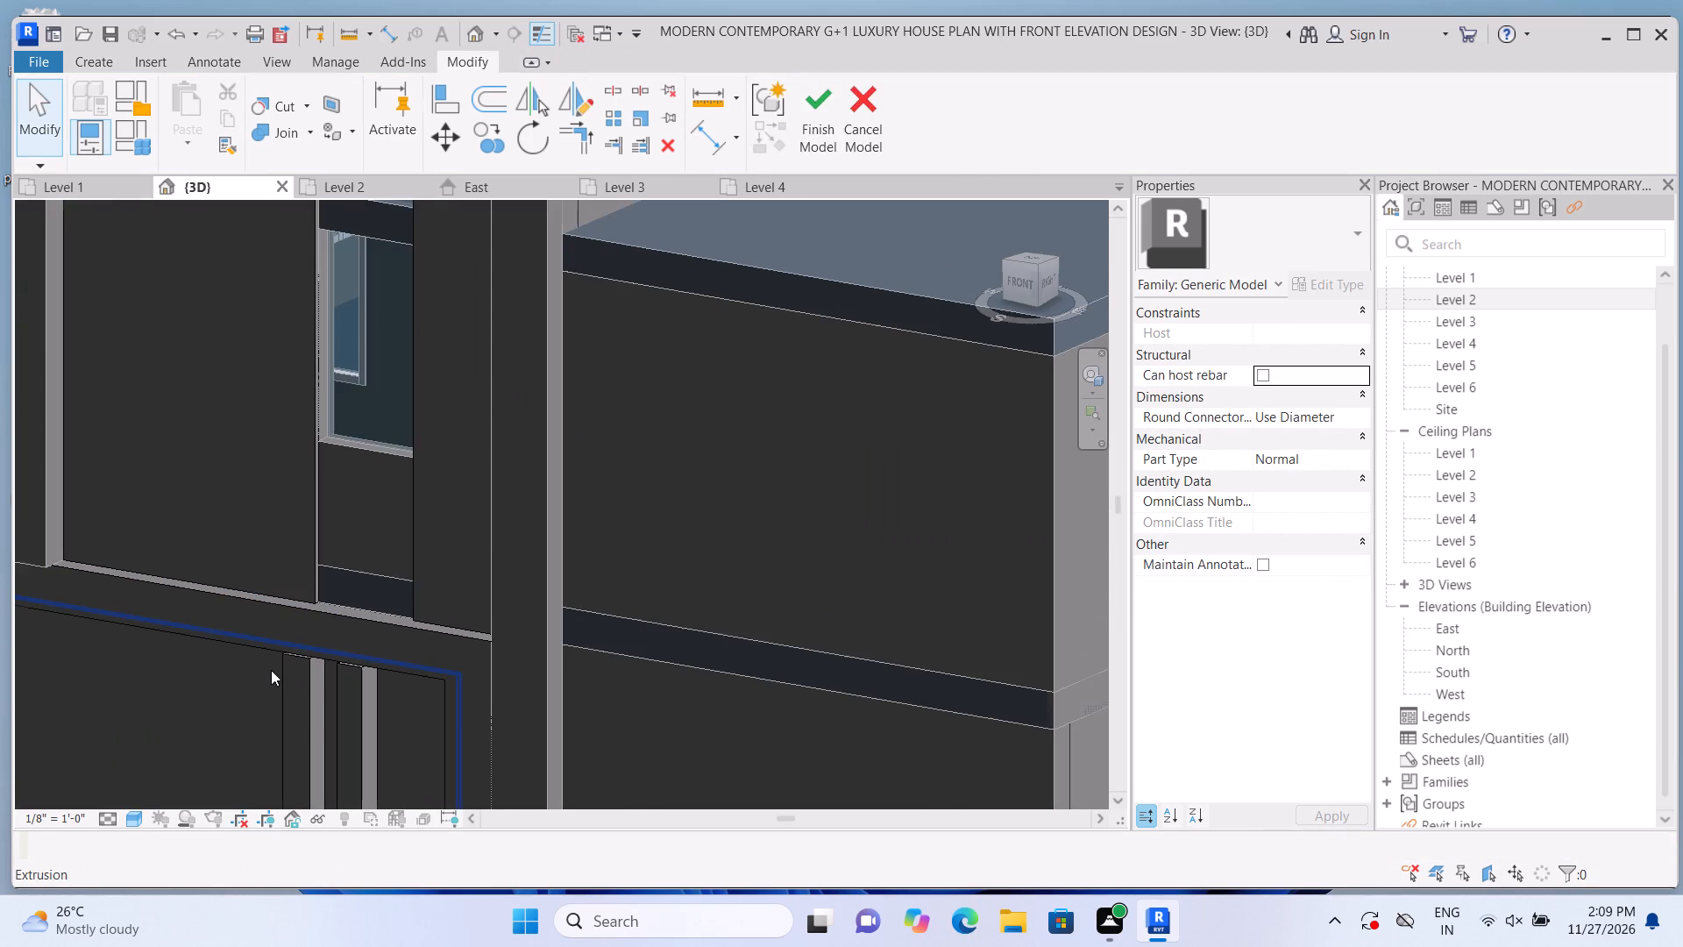
scroll(393, 617, "up", 1)
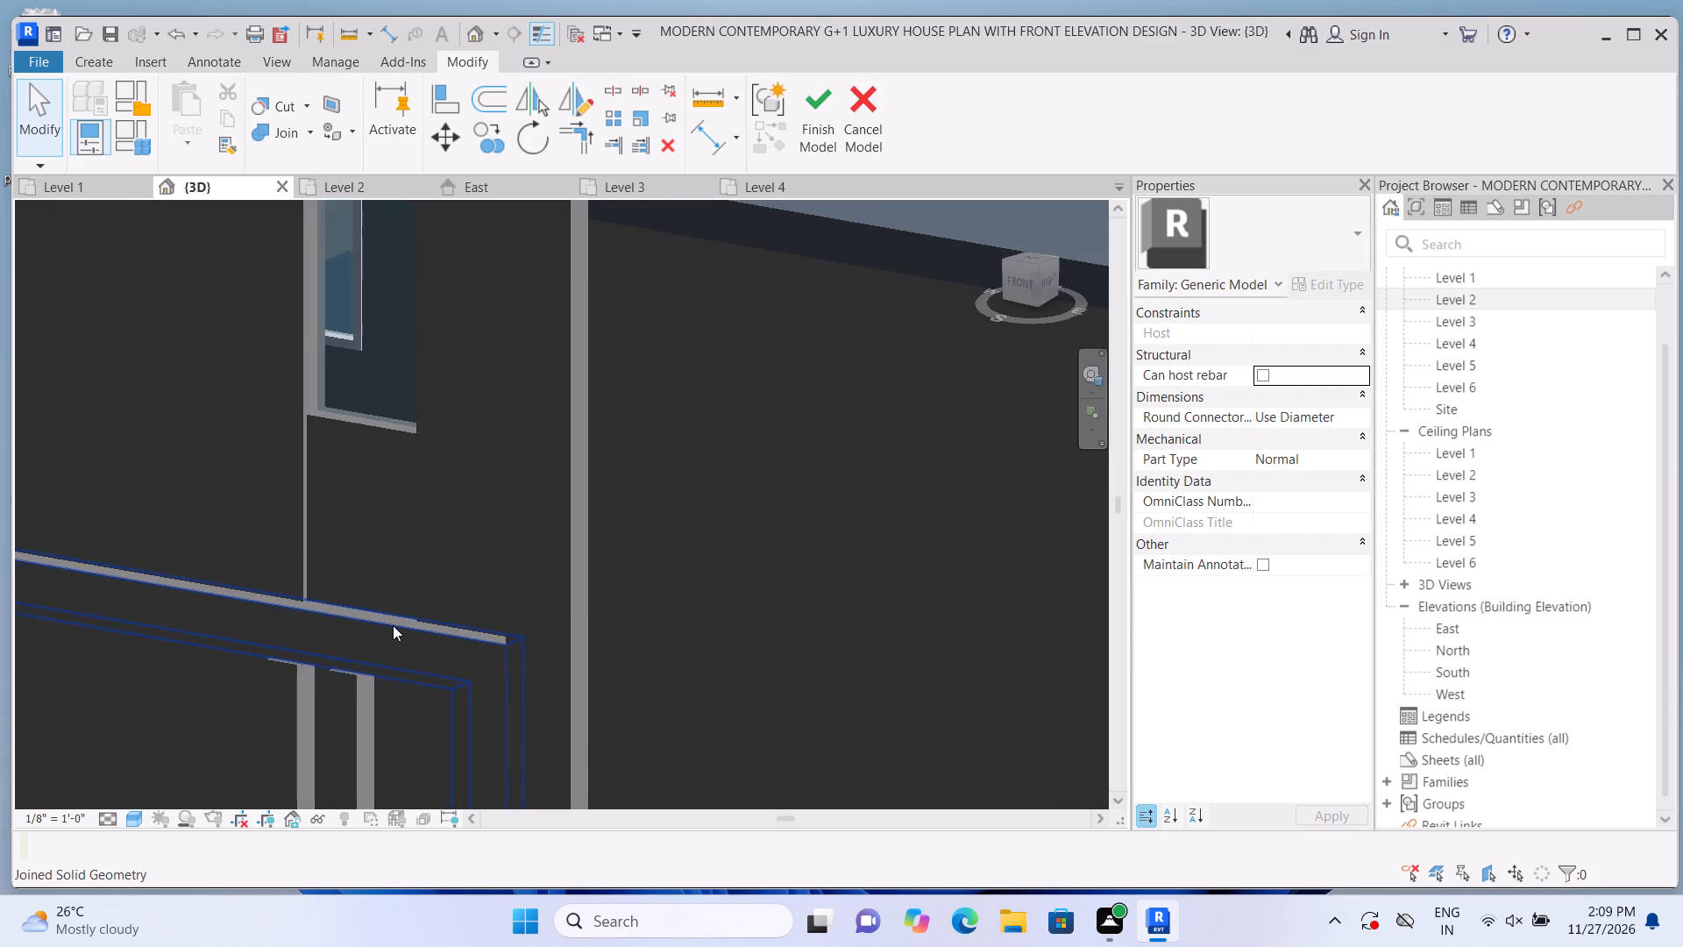
scroll(393, 625, "down", 8)
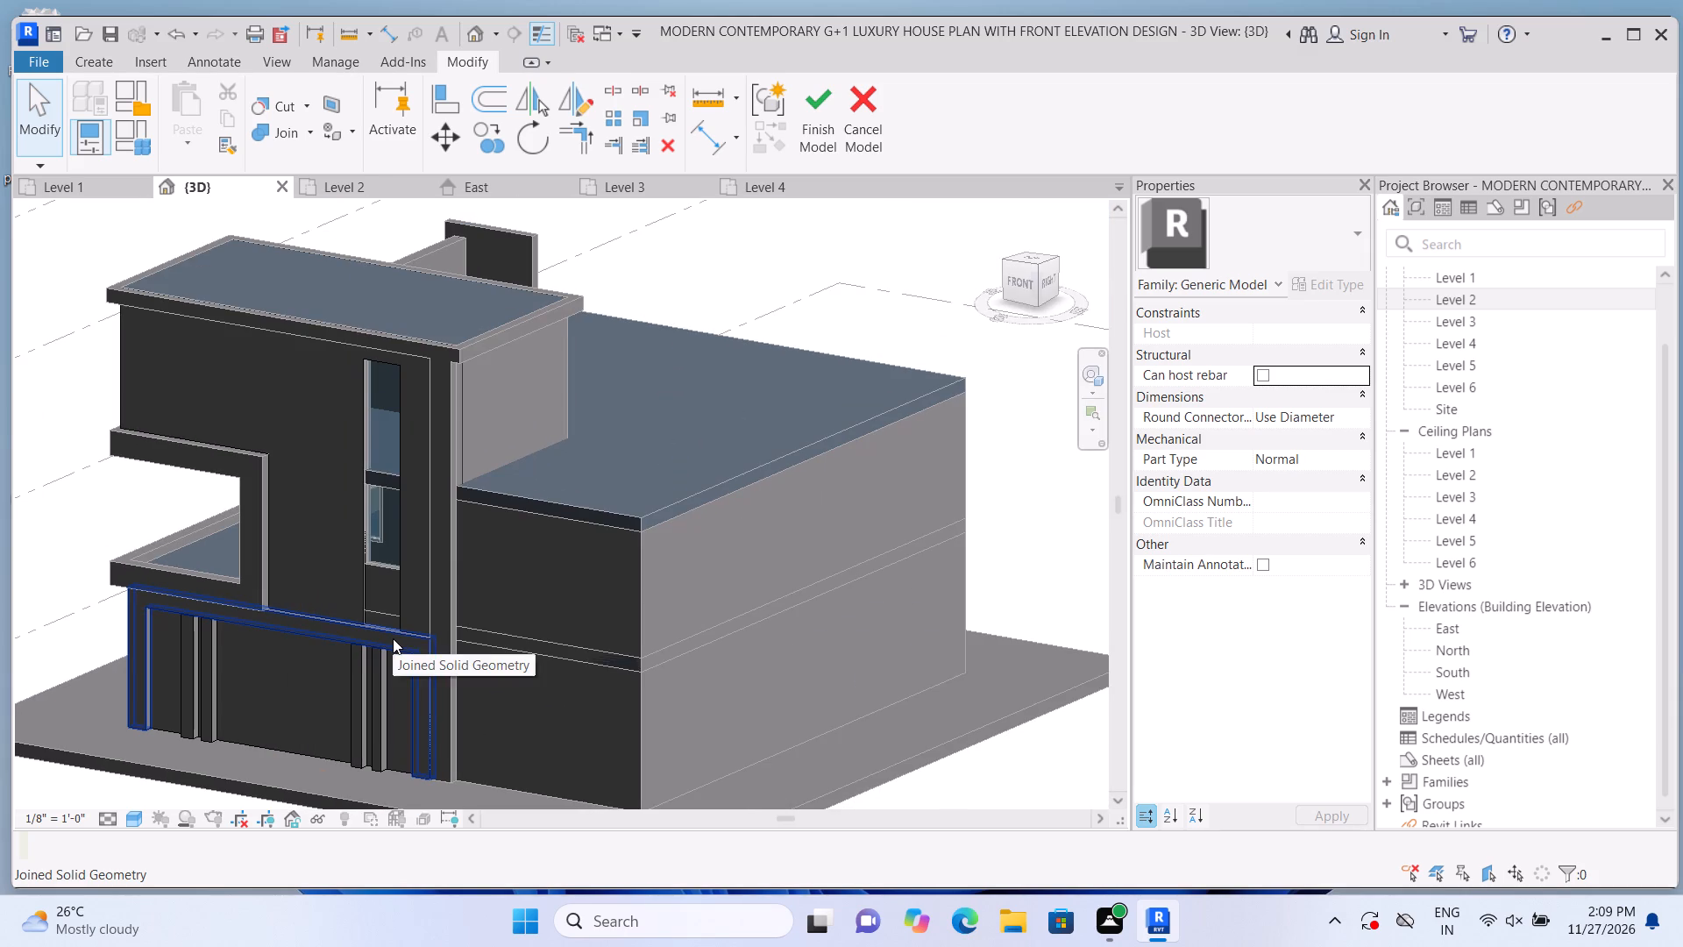
scroll(393, 638, "up", 4)
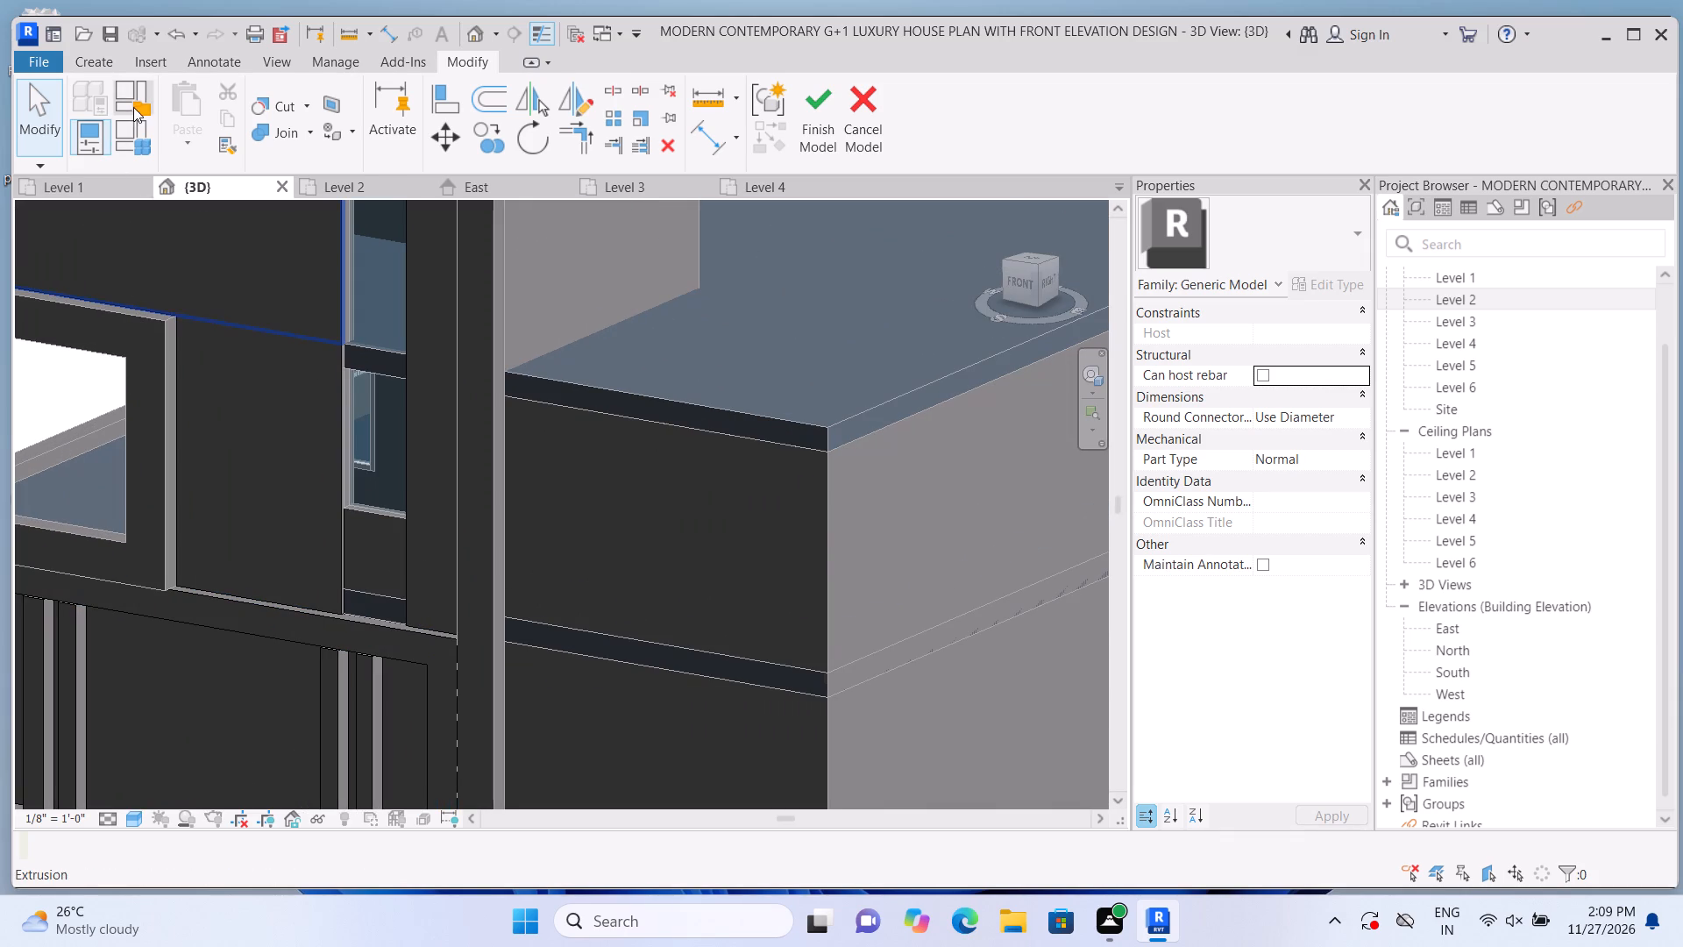
double_click(87, 67)
left_click(181, 123)
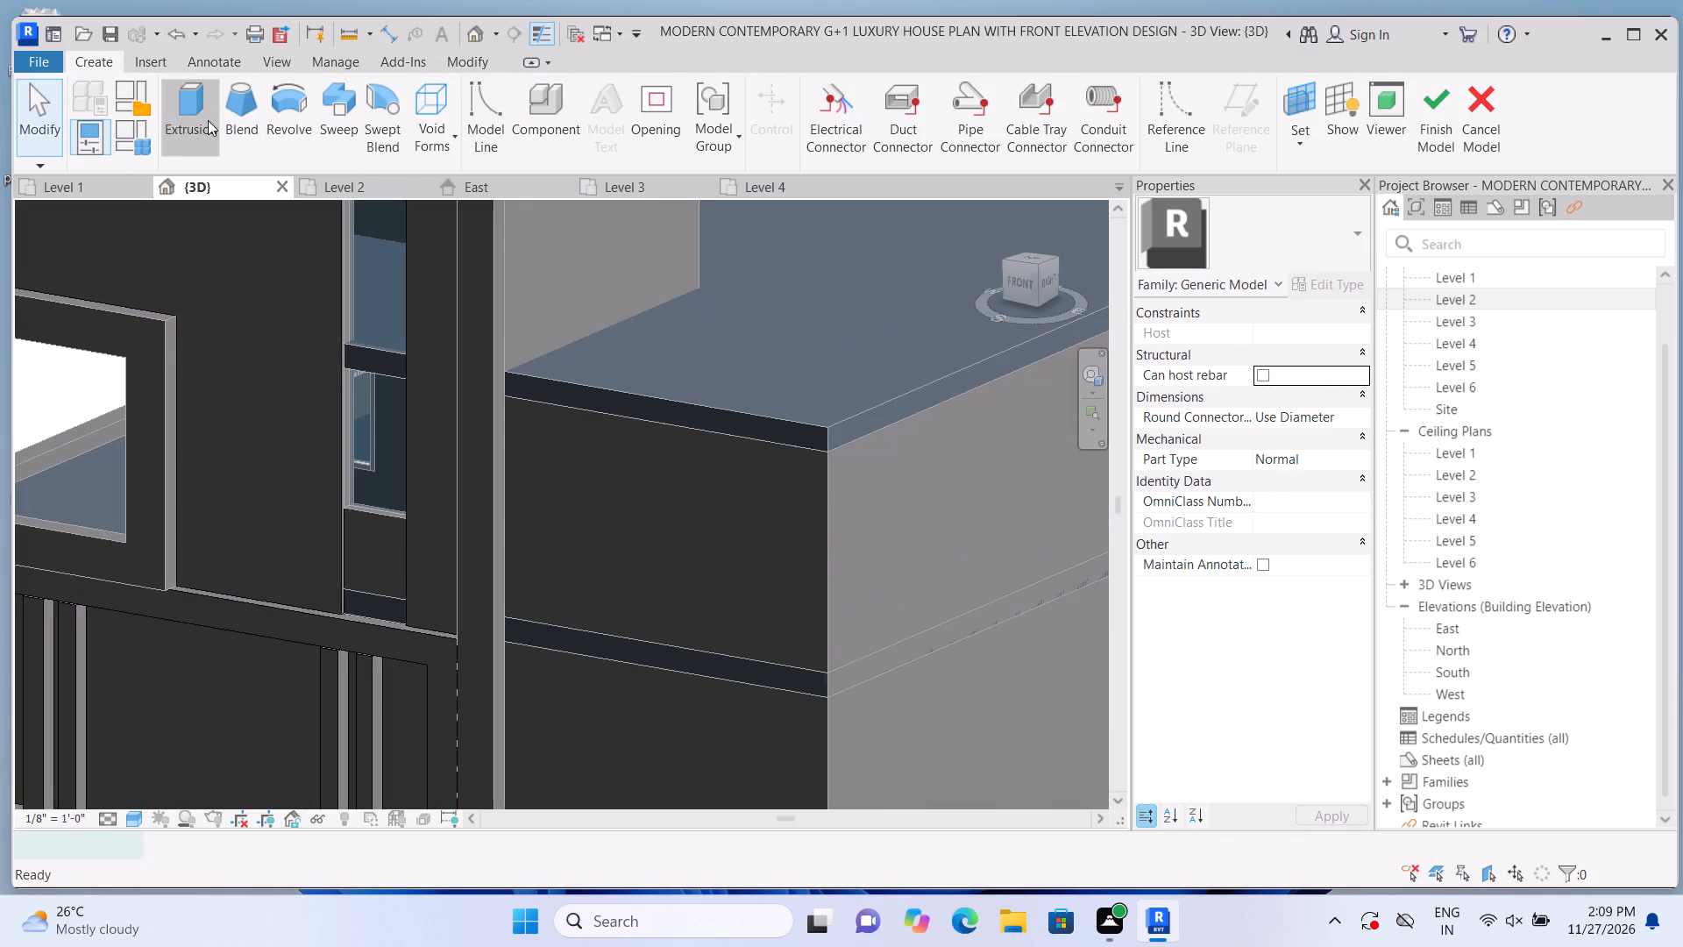
left_click(1142, 139)
left_click(1167, 233)
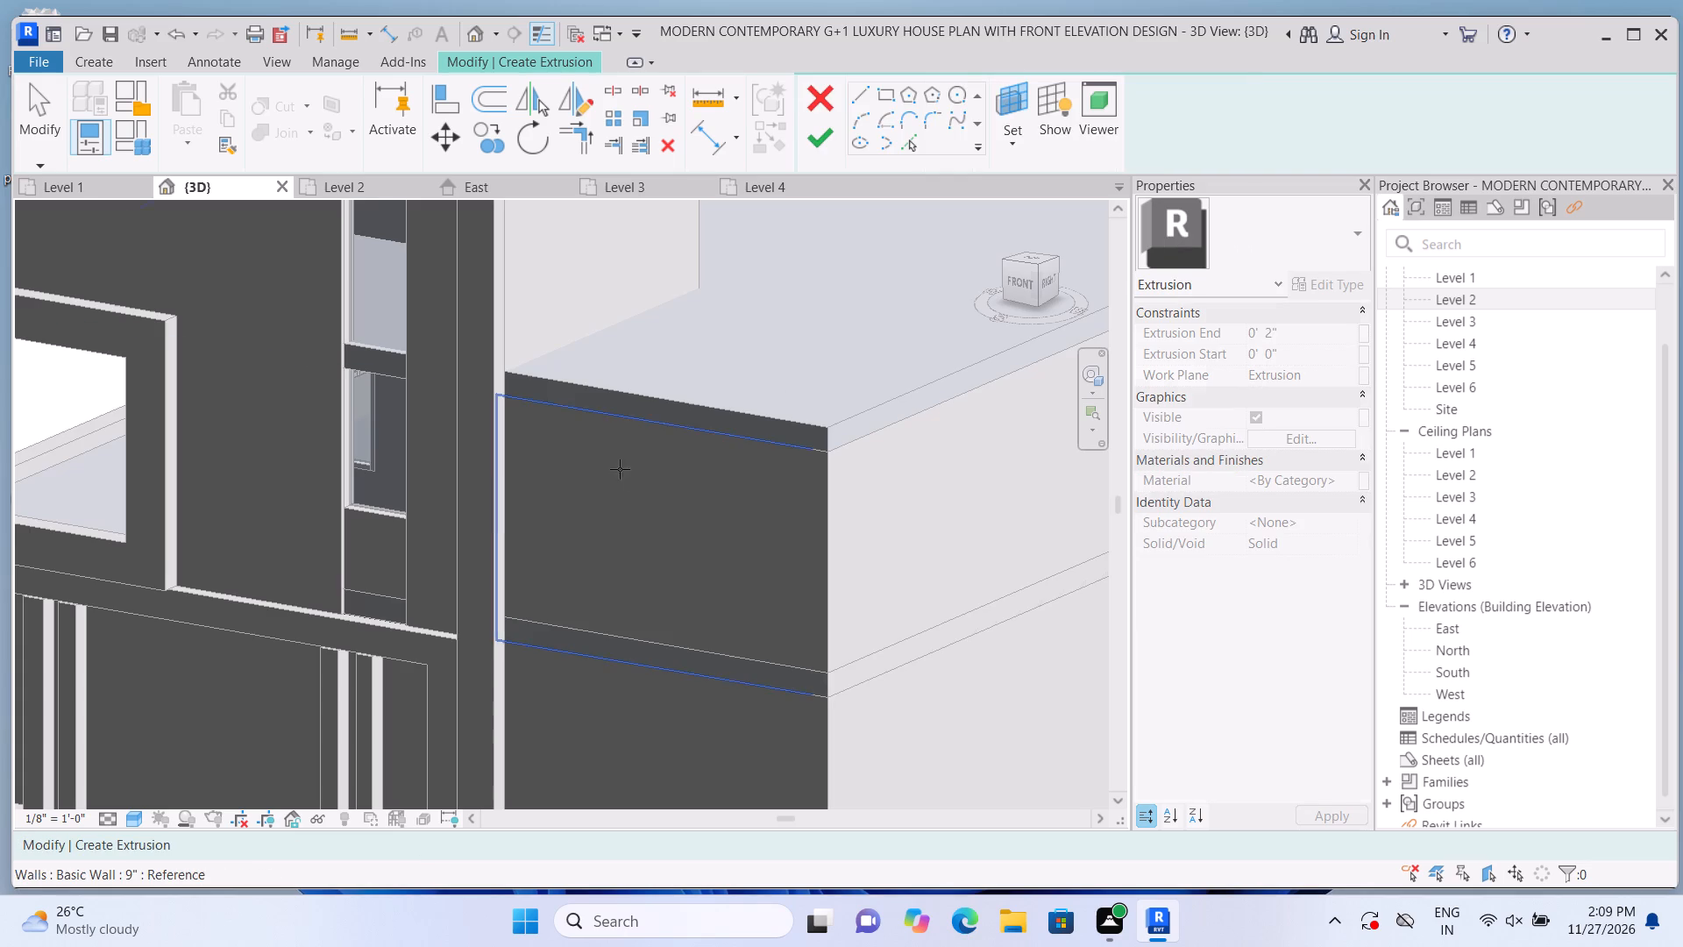
scroll(591, 490, "up", 5)
left_click(273, 545)
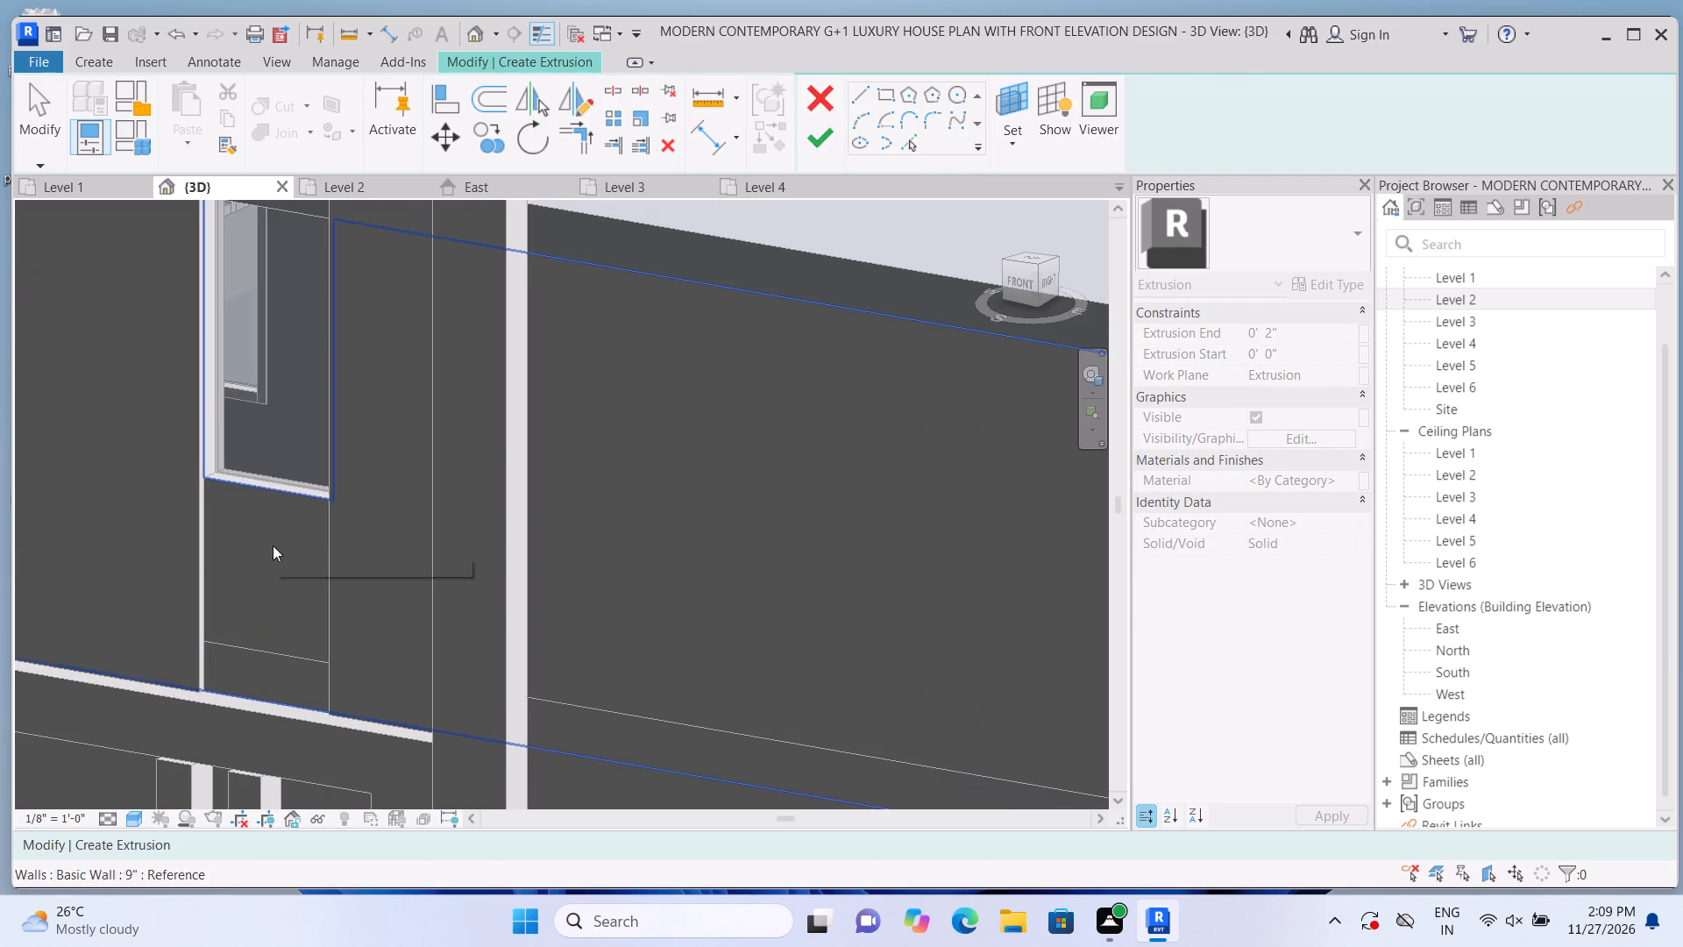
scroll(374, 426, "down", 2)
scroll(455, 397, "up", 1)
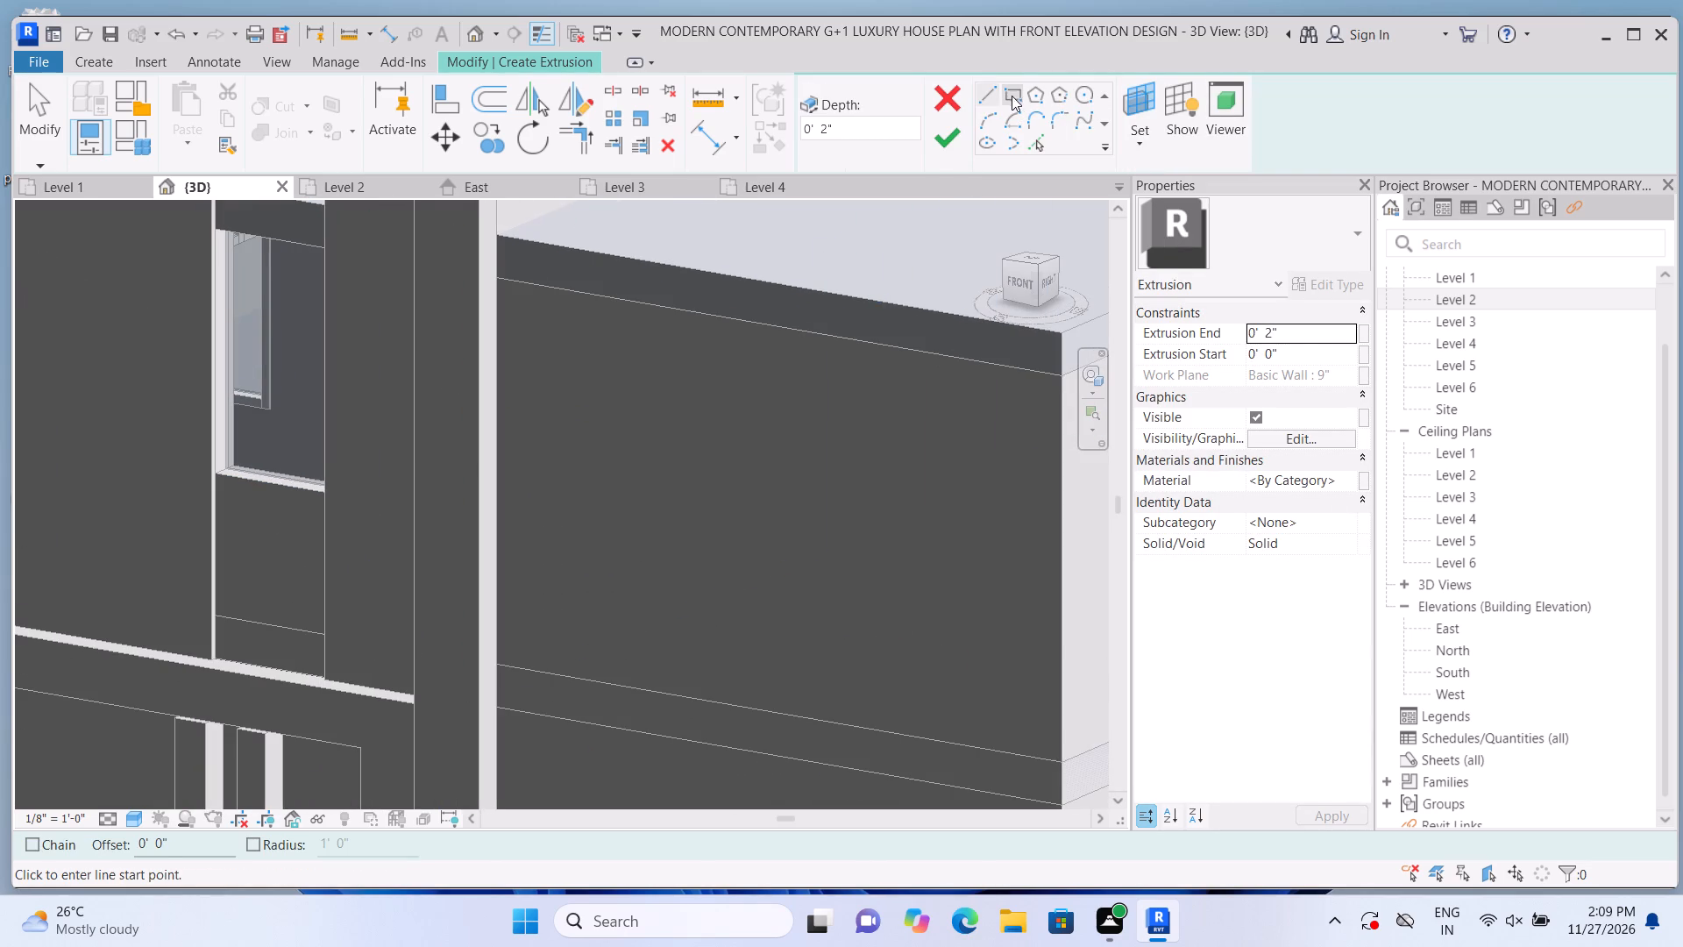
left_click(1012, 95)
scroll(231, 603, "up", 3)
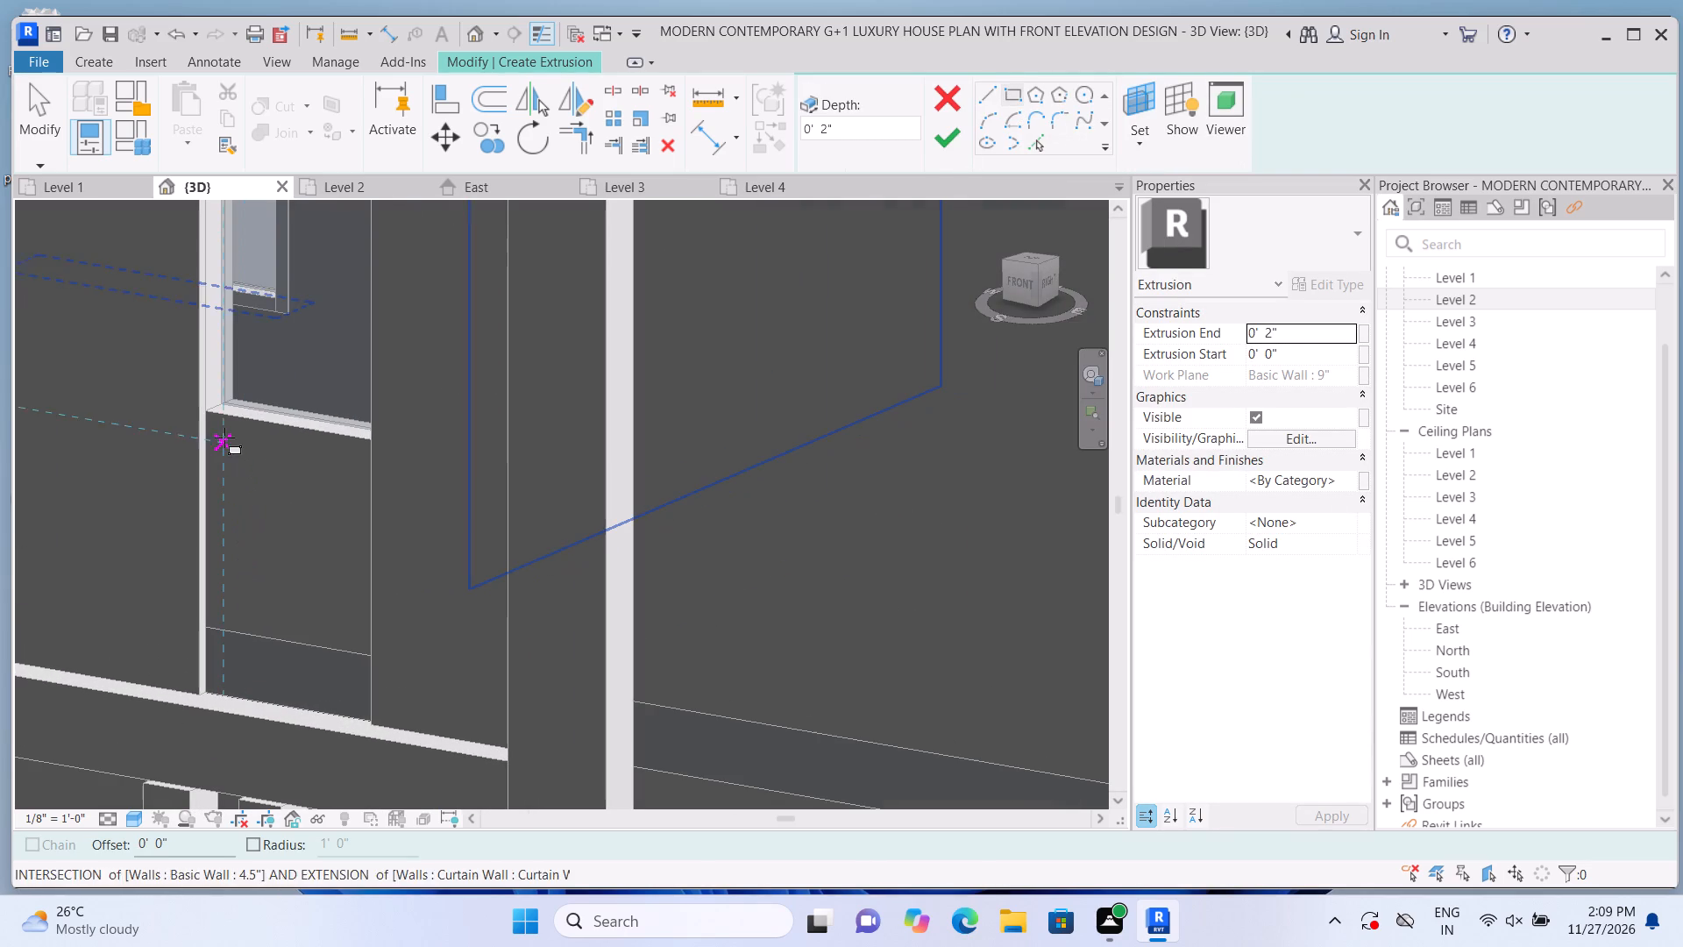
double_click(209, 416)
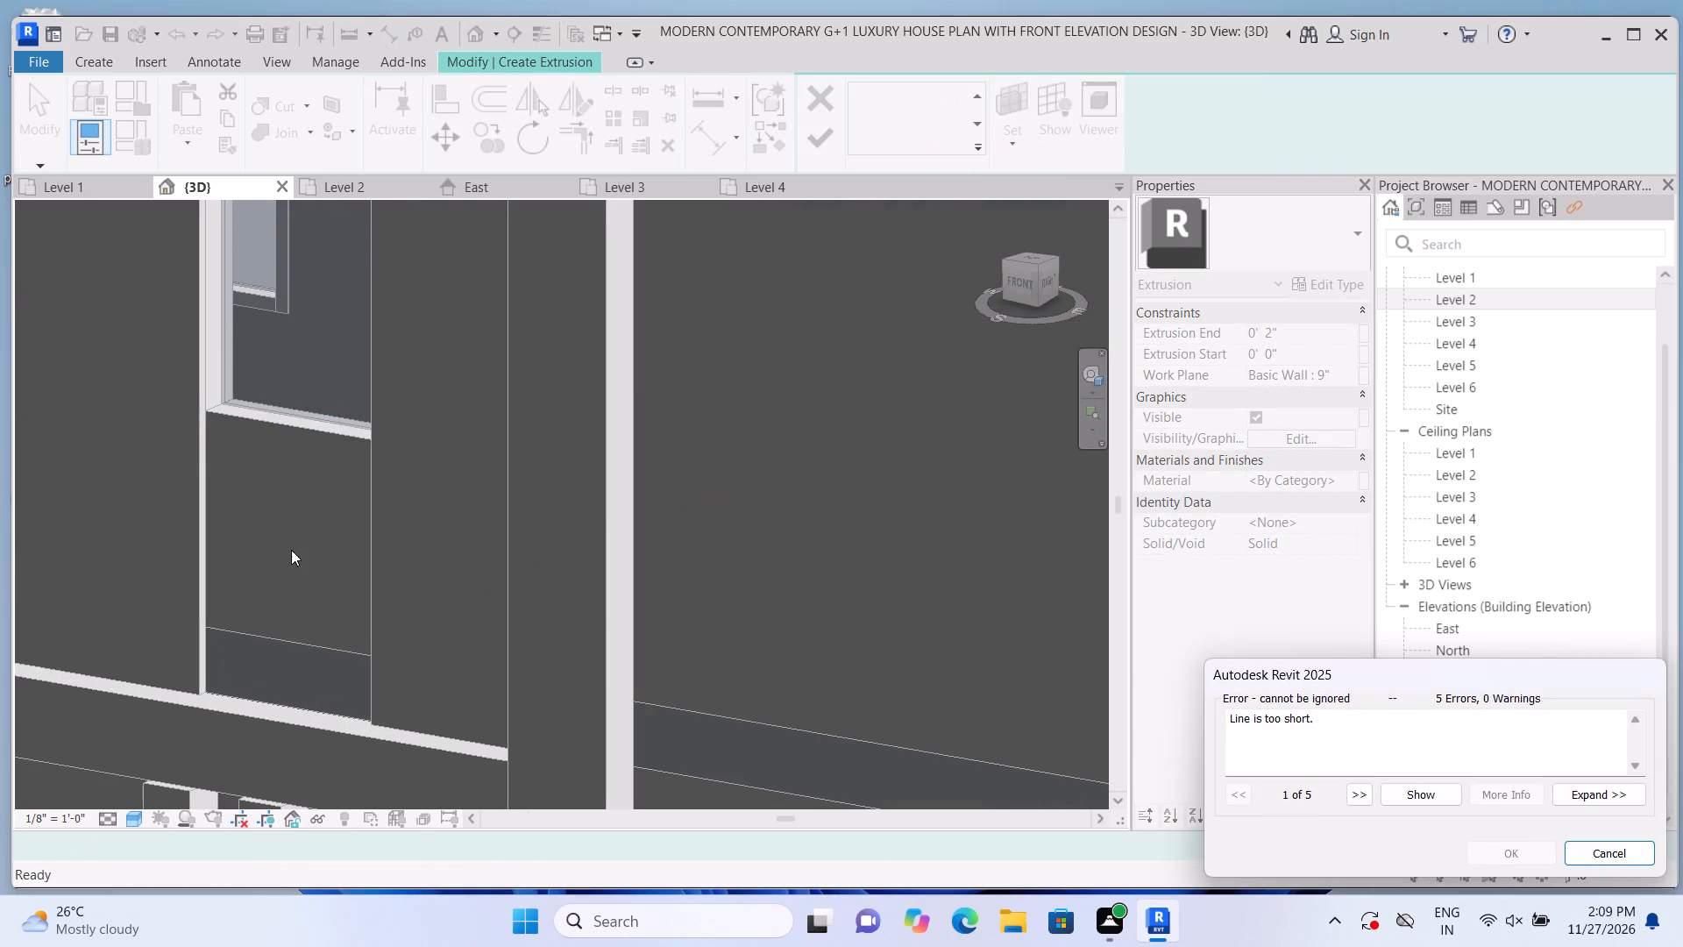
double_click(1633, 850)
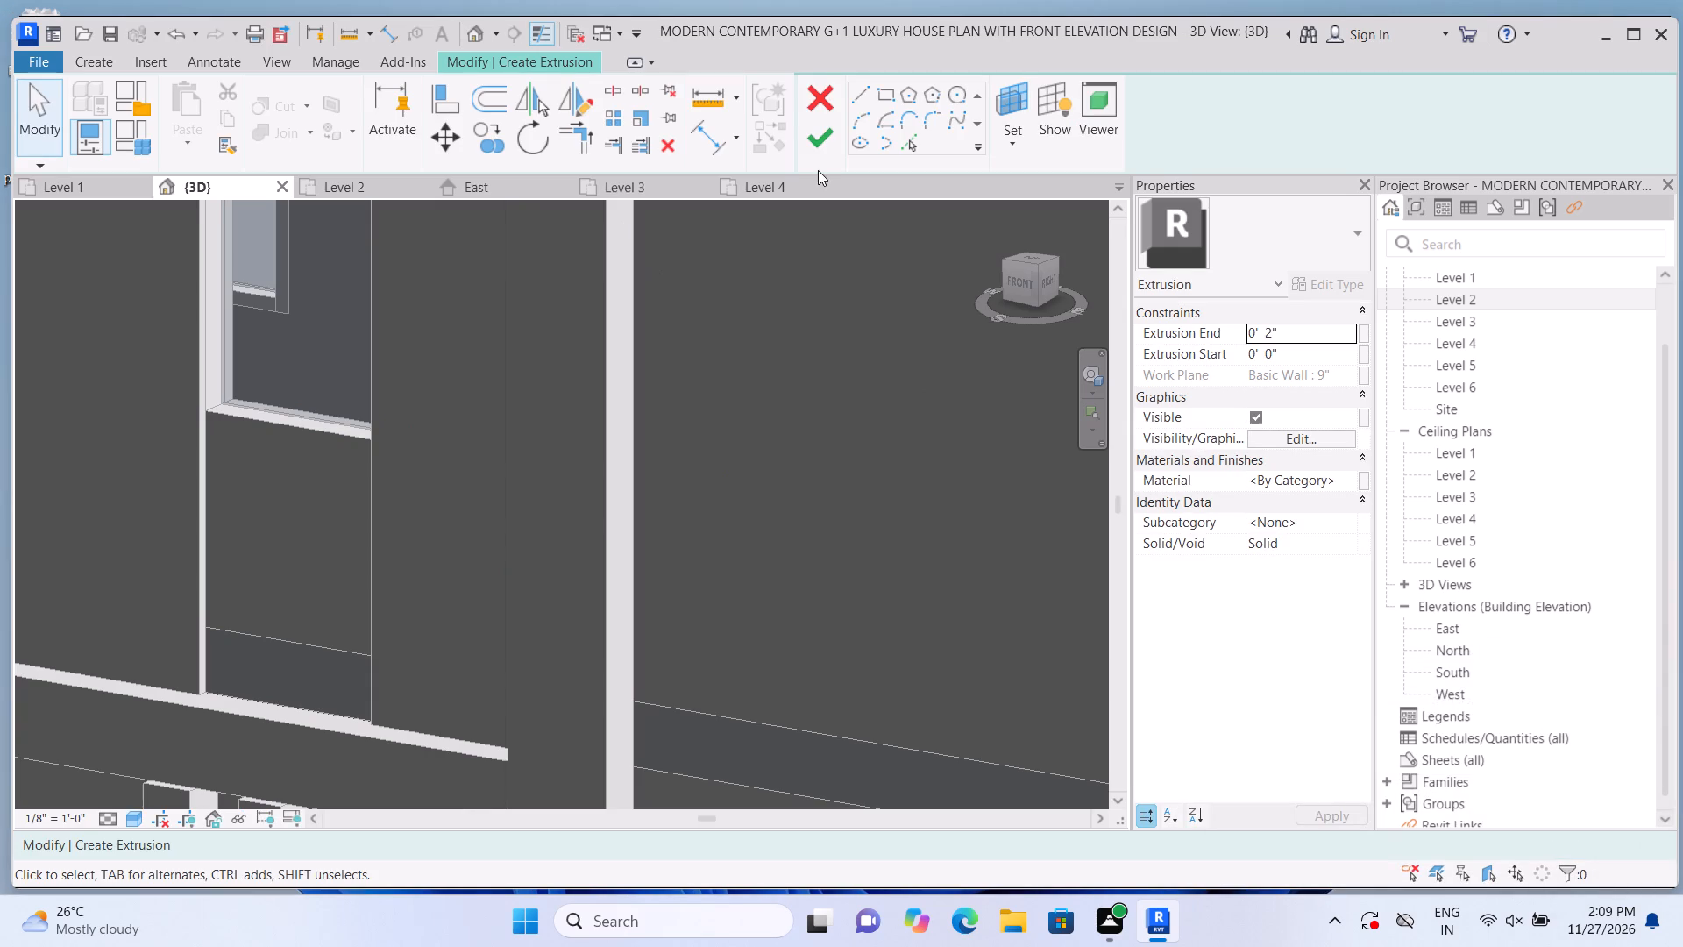
Sketch a rectangle filling the wall gap from the tall window's sill down to the horizontal band and extrude it 2".
left_click(878, 97)
scroll(421, 446, "up", 2)
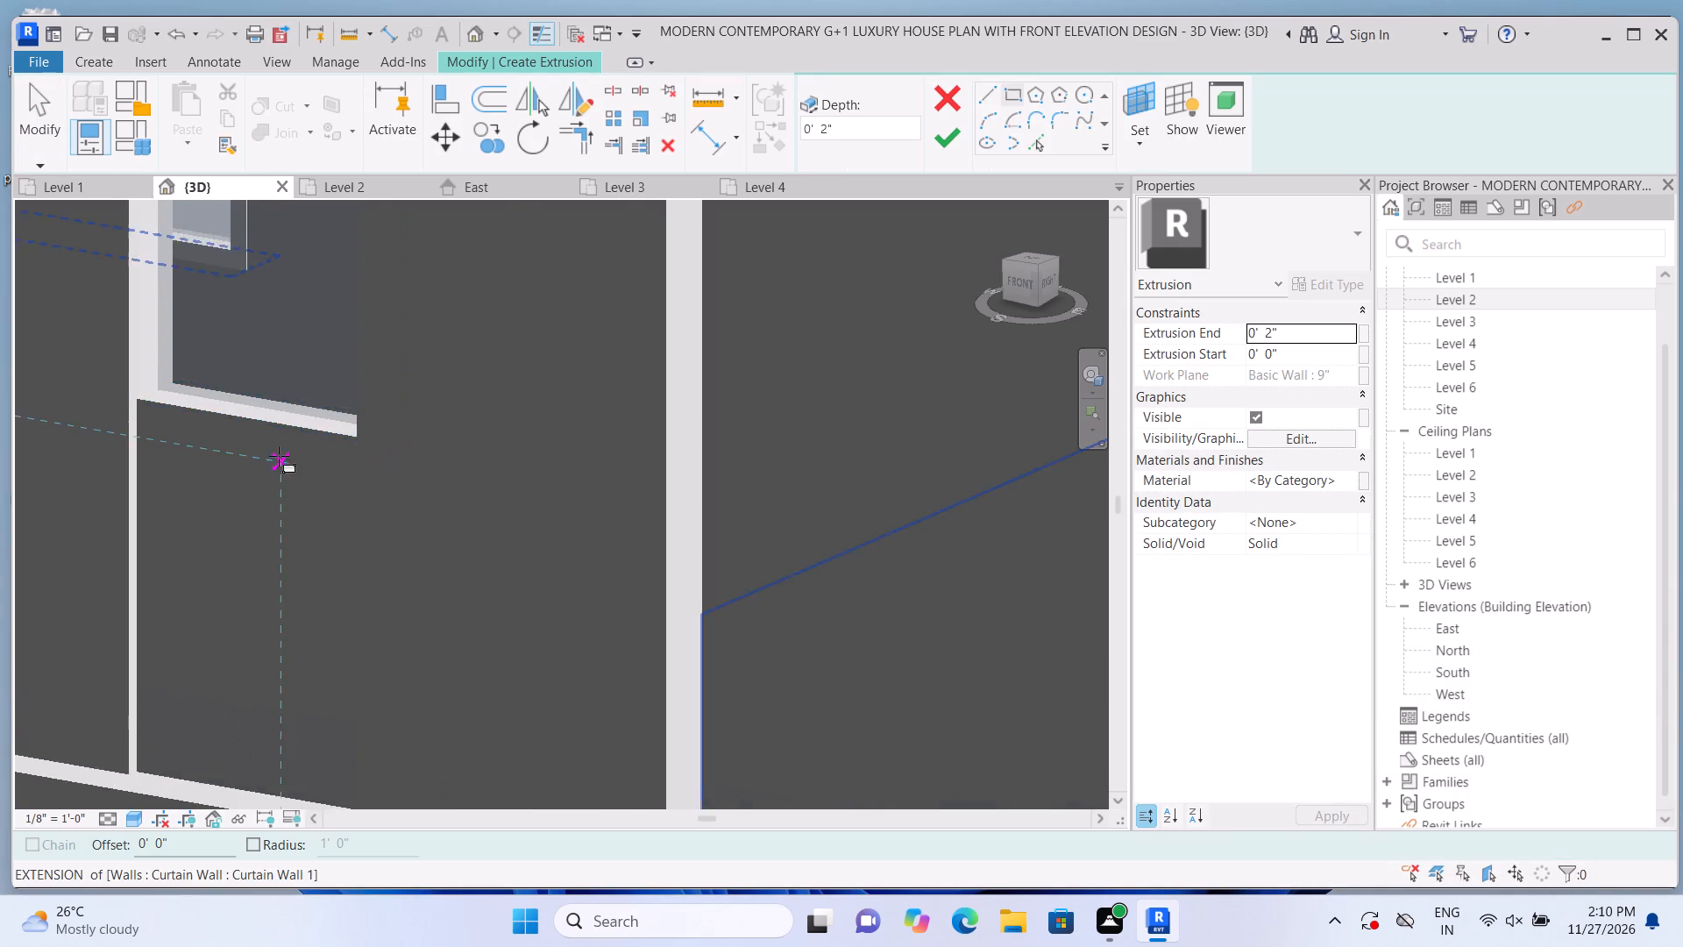
scroll(254, 450, "up", 1)
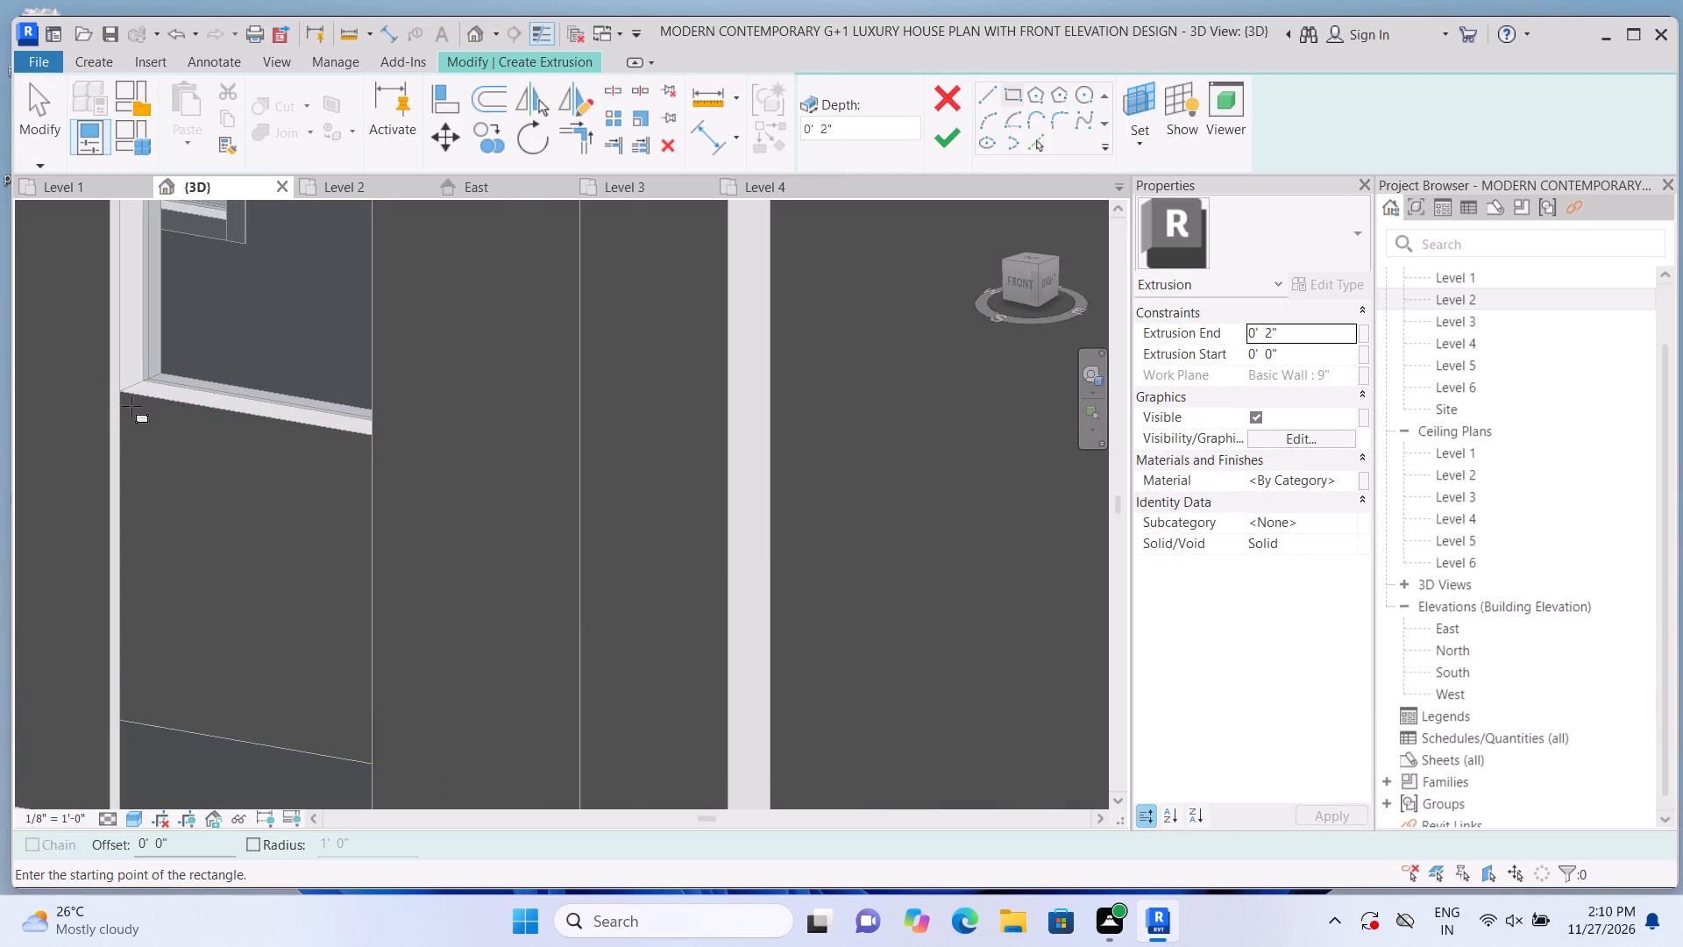
left_click(126, 392)
scroll(278, 538, "down", 5)
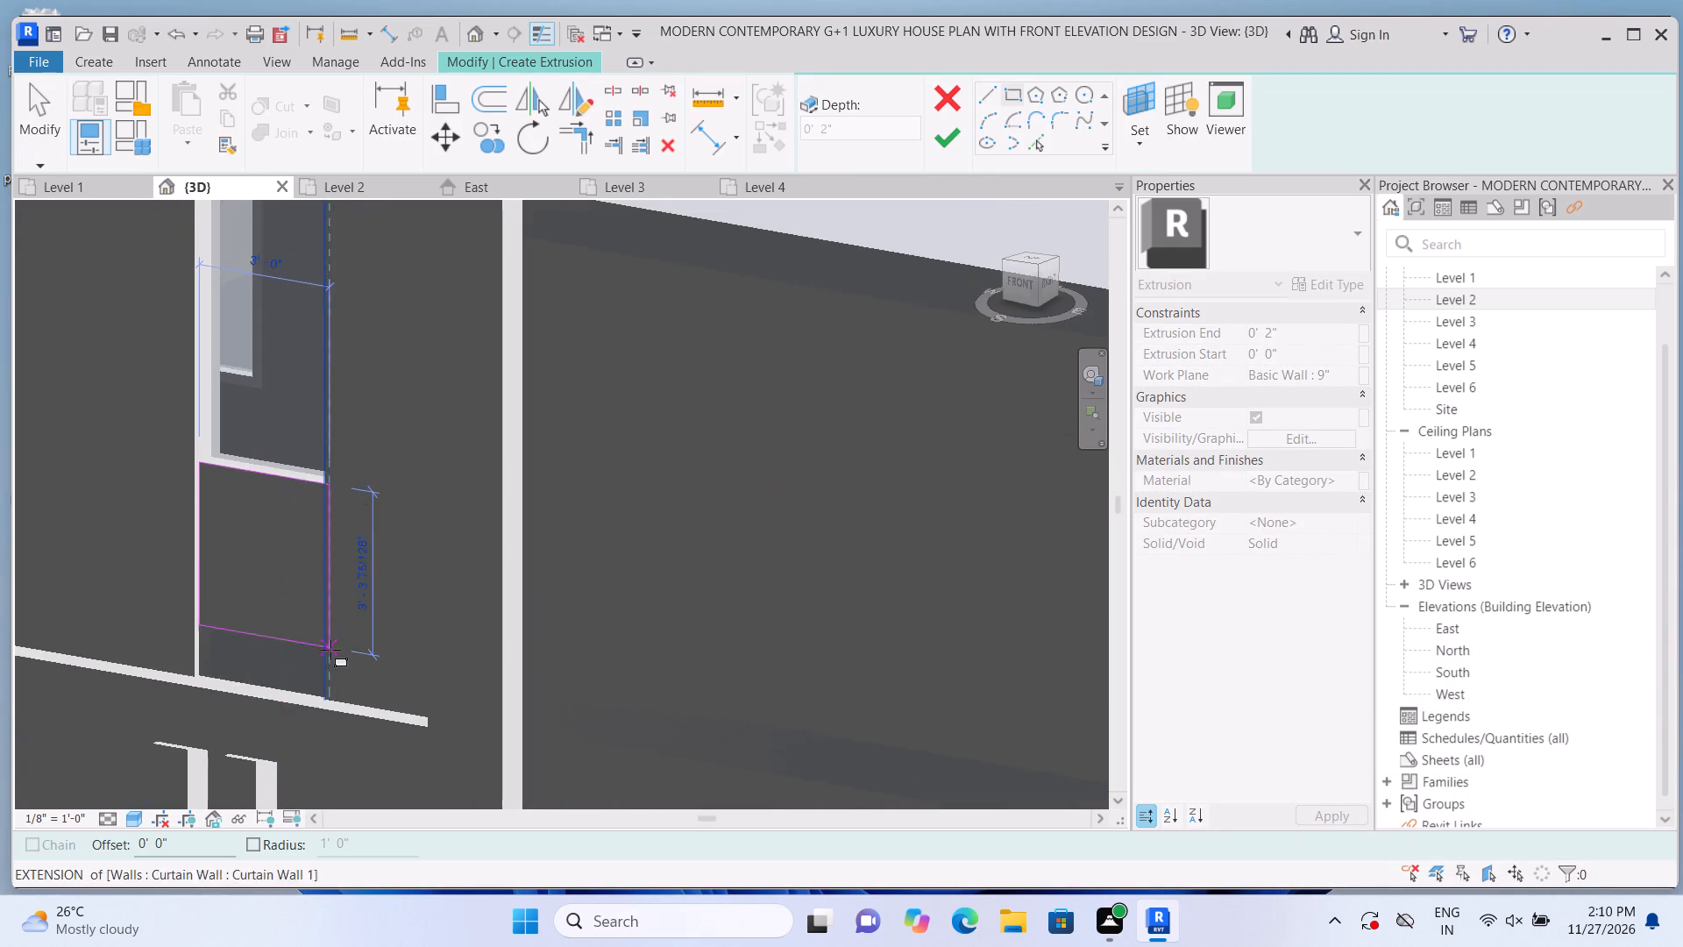
scroll(330, 656, "up", 4)
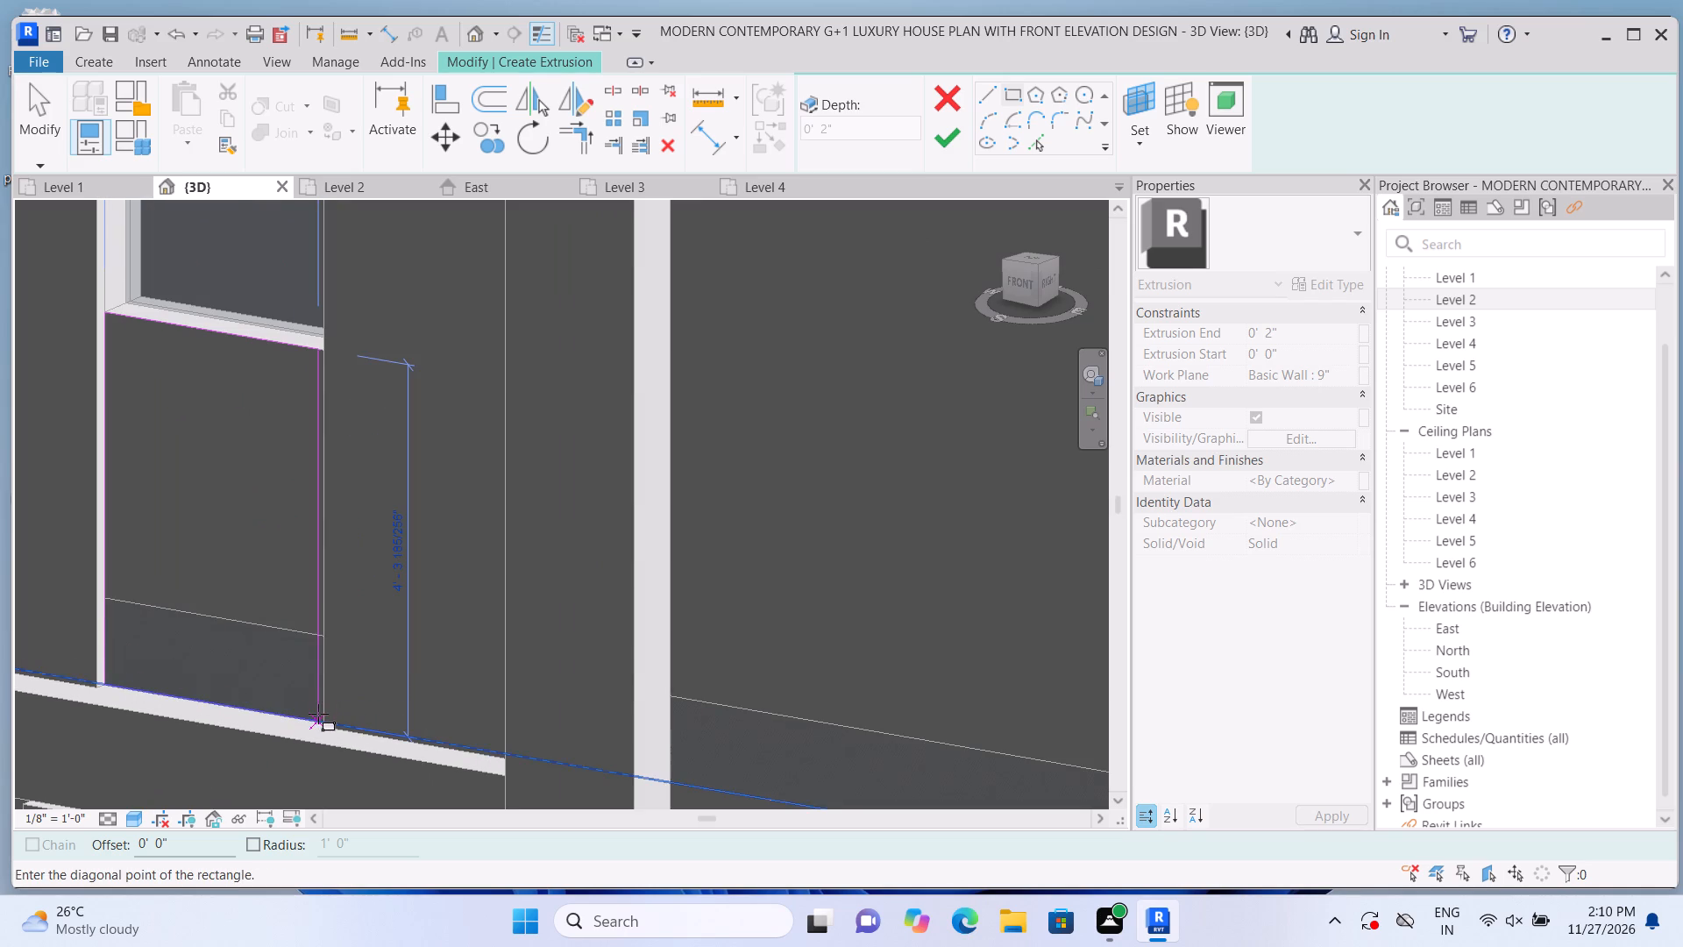
left_click(318, 716)
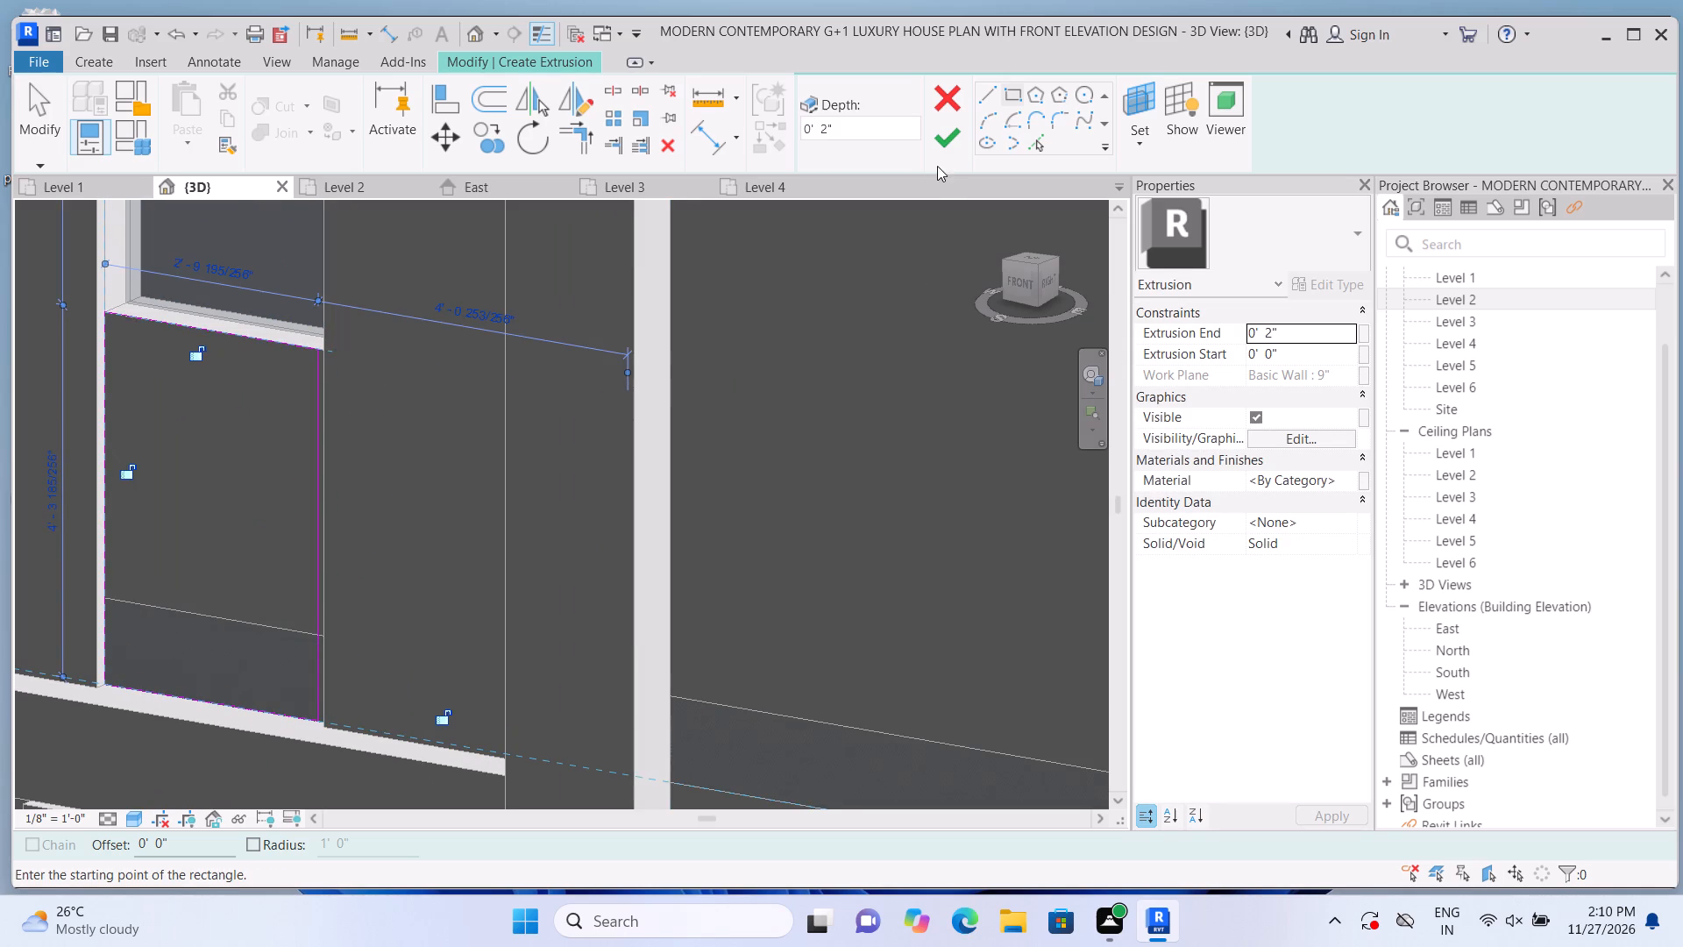
left_click(938, 145)
Stretch the new panel's side edge to meet the adjoining cladding edge below the tall window.
scroll(842, 388, "down", 1)
scroll(314, 563, "up", 2)
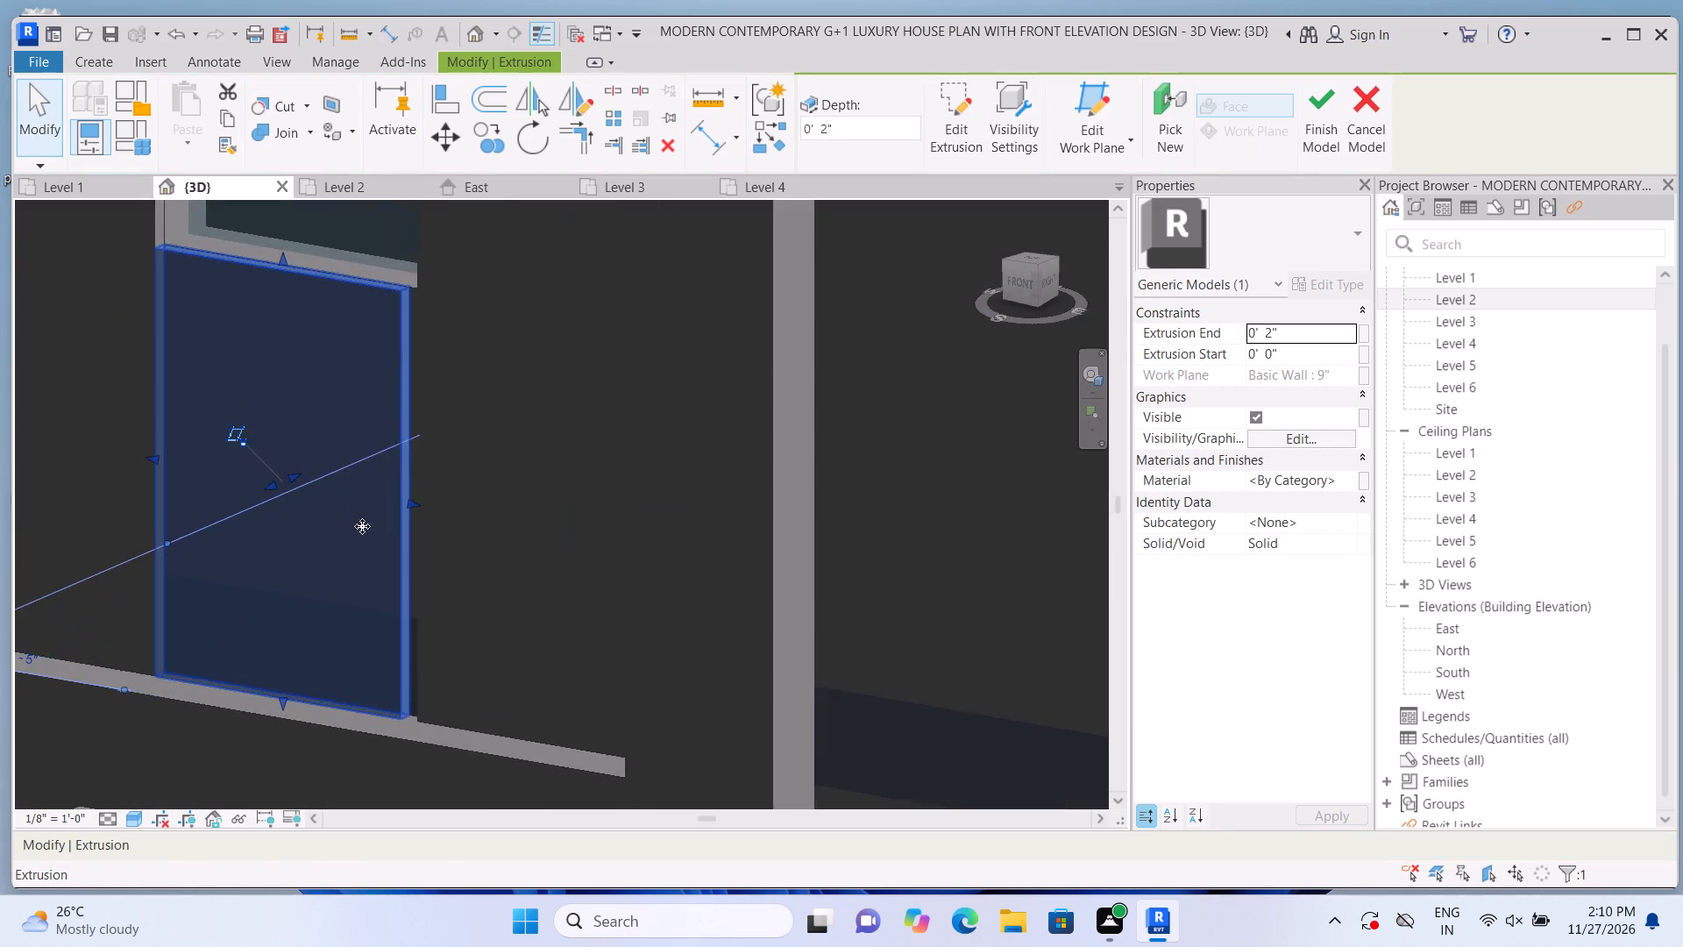
scroll(362, 526, "up", 2)
left_click_drag(415, 491, 432, 495)
left_click(432, 495)
scroll(414, 503, "down", 1)
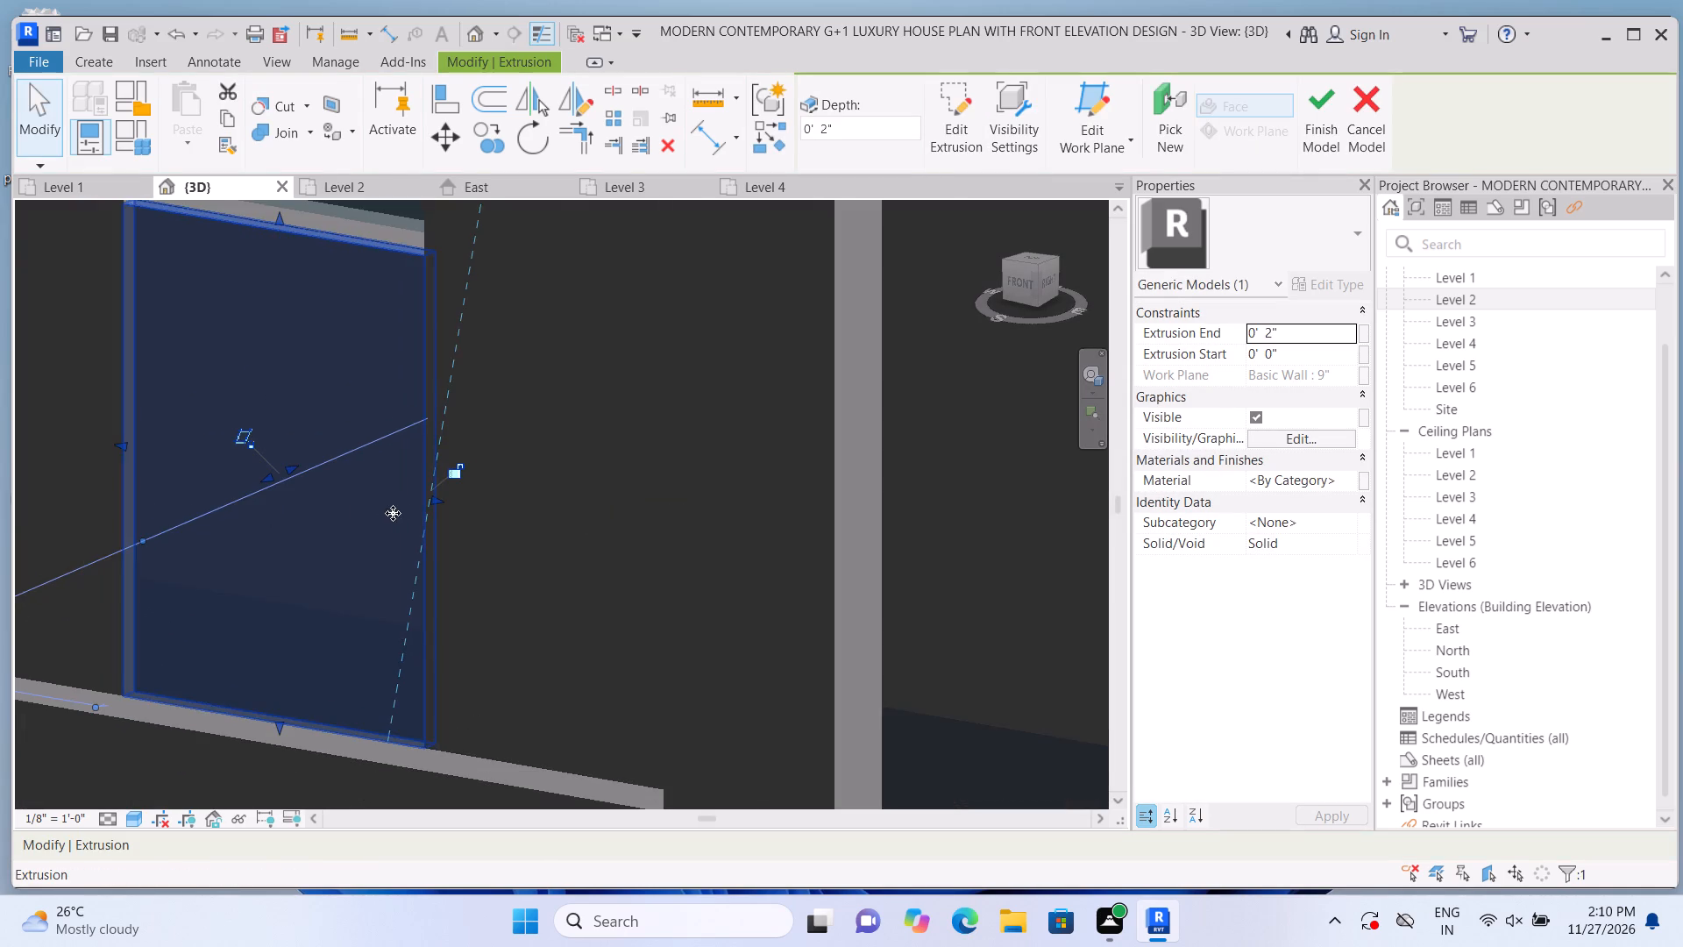
key("Escape")
Join the panel below the tall window with the cladding beside it.
scroll(337, 545, "down", 3)
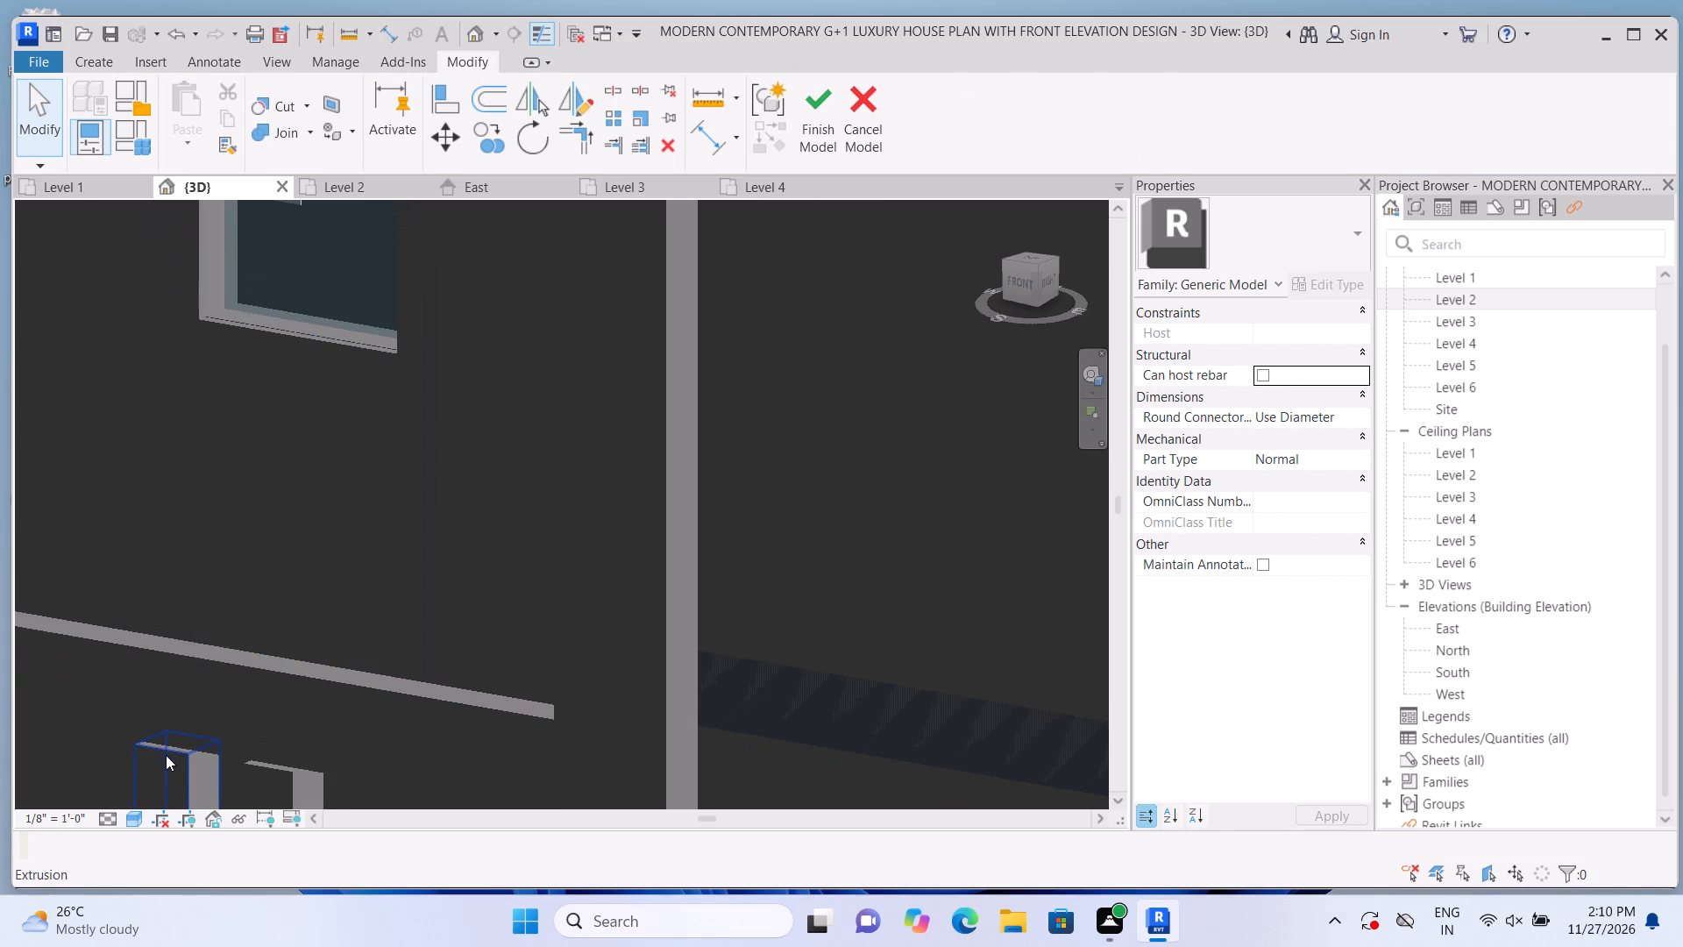
scroll(275, 615, "up", 1)
scroll(114, 737, "up", 2)
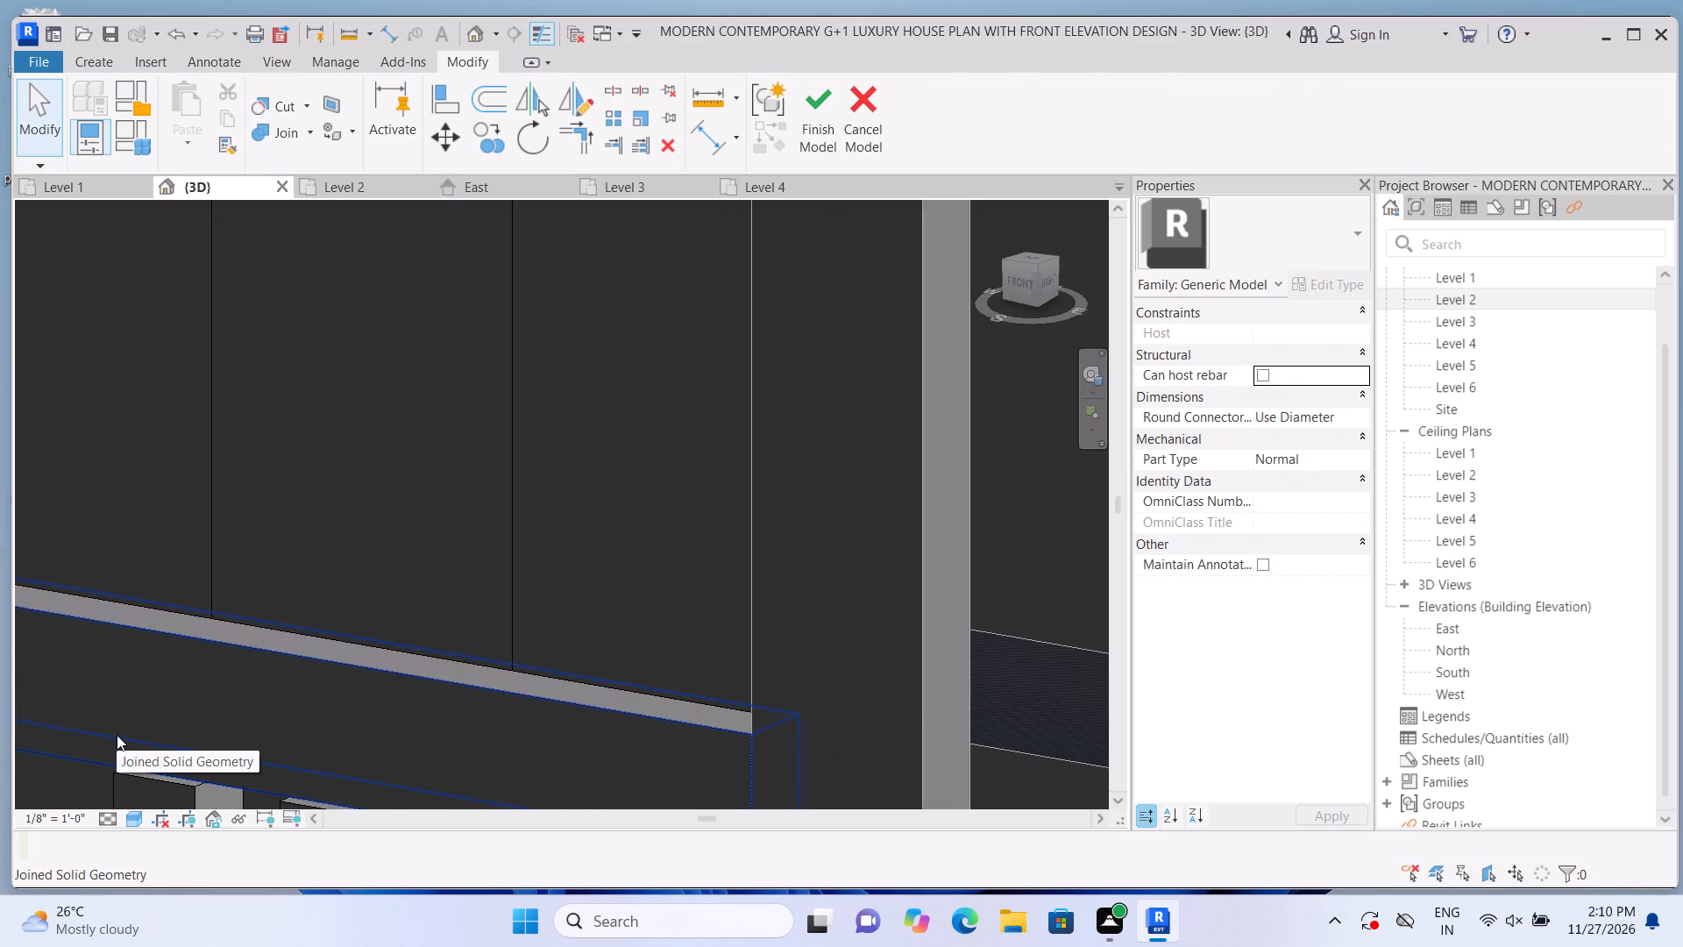
scroll(198, 648, "down", 2)
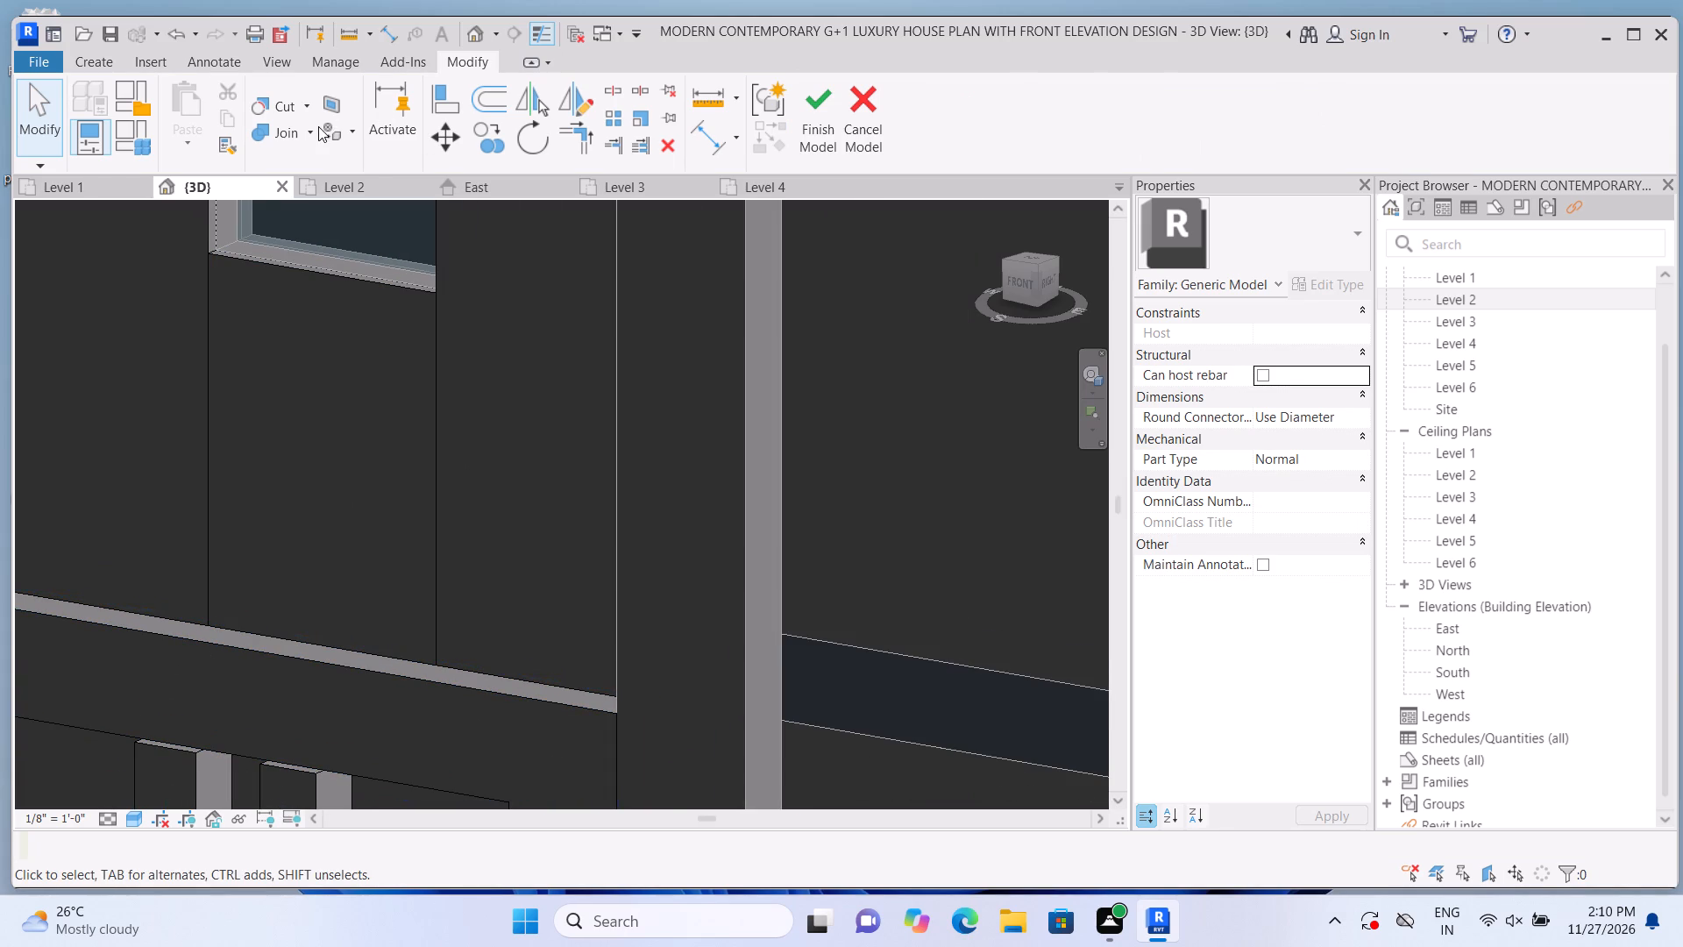
left_click(309, 130)
left_click(308, 172)
left_click(317, 464)
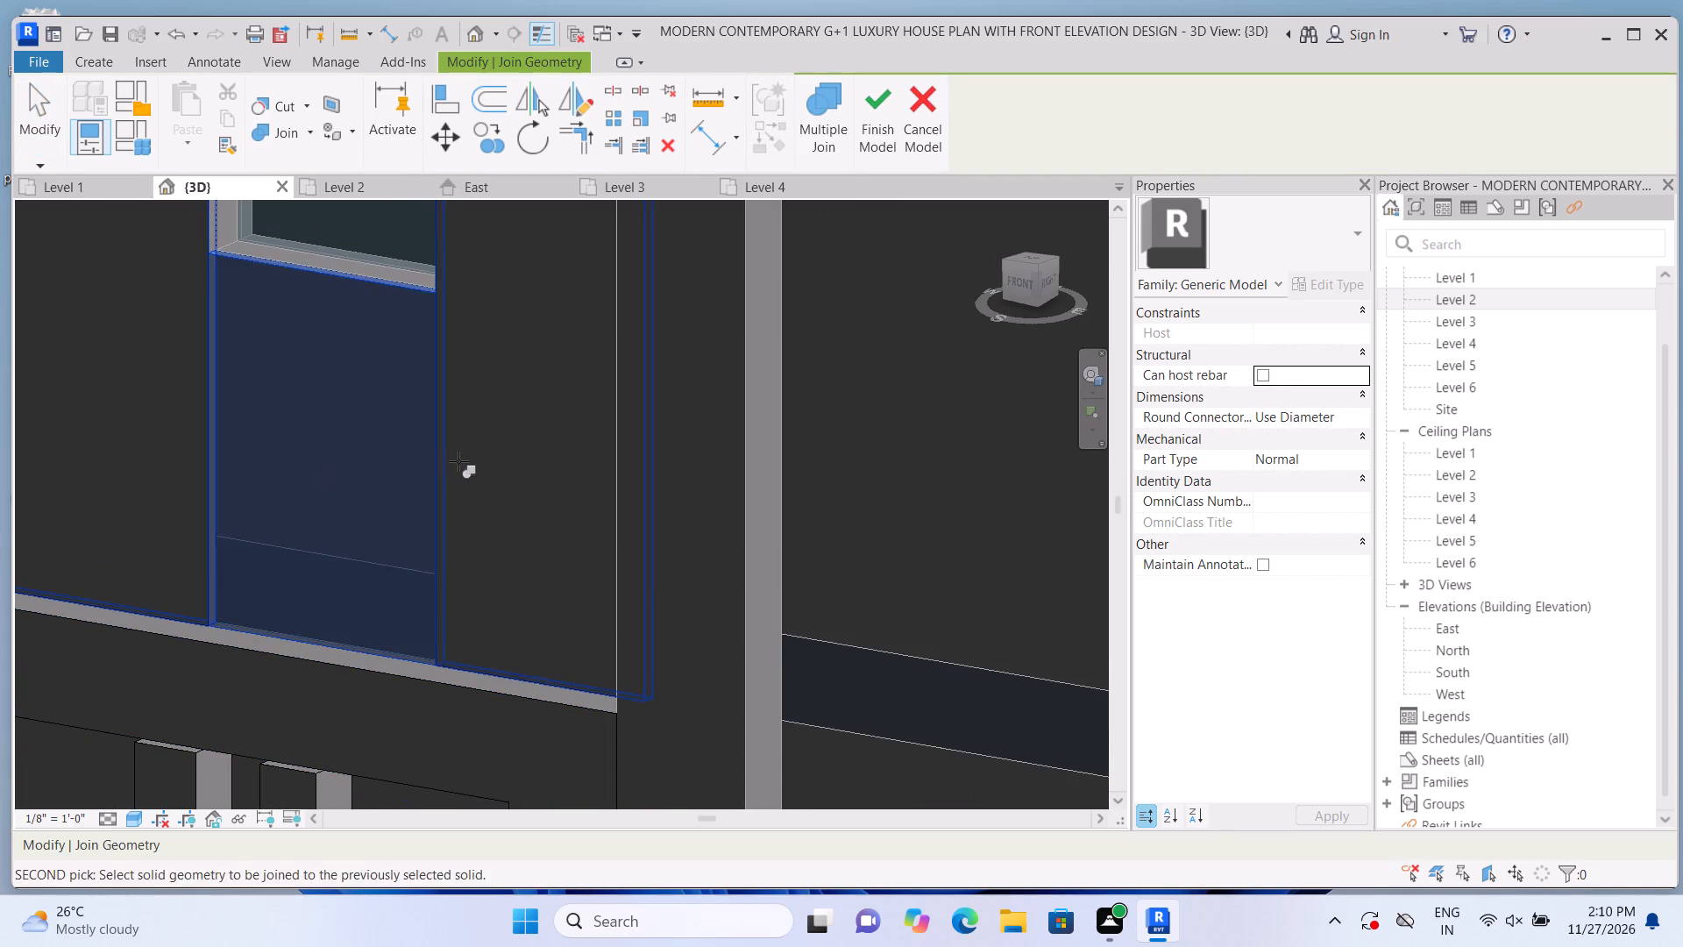
left_click(458, 460)
scroll(421, 508, "down", 10)
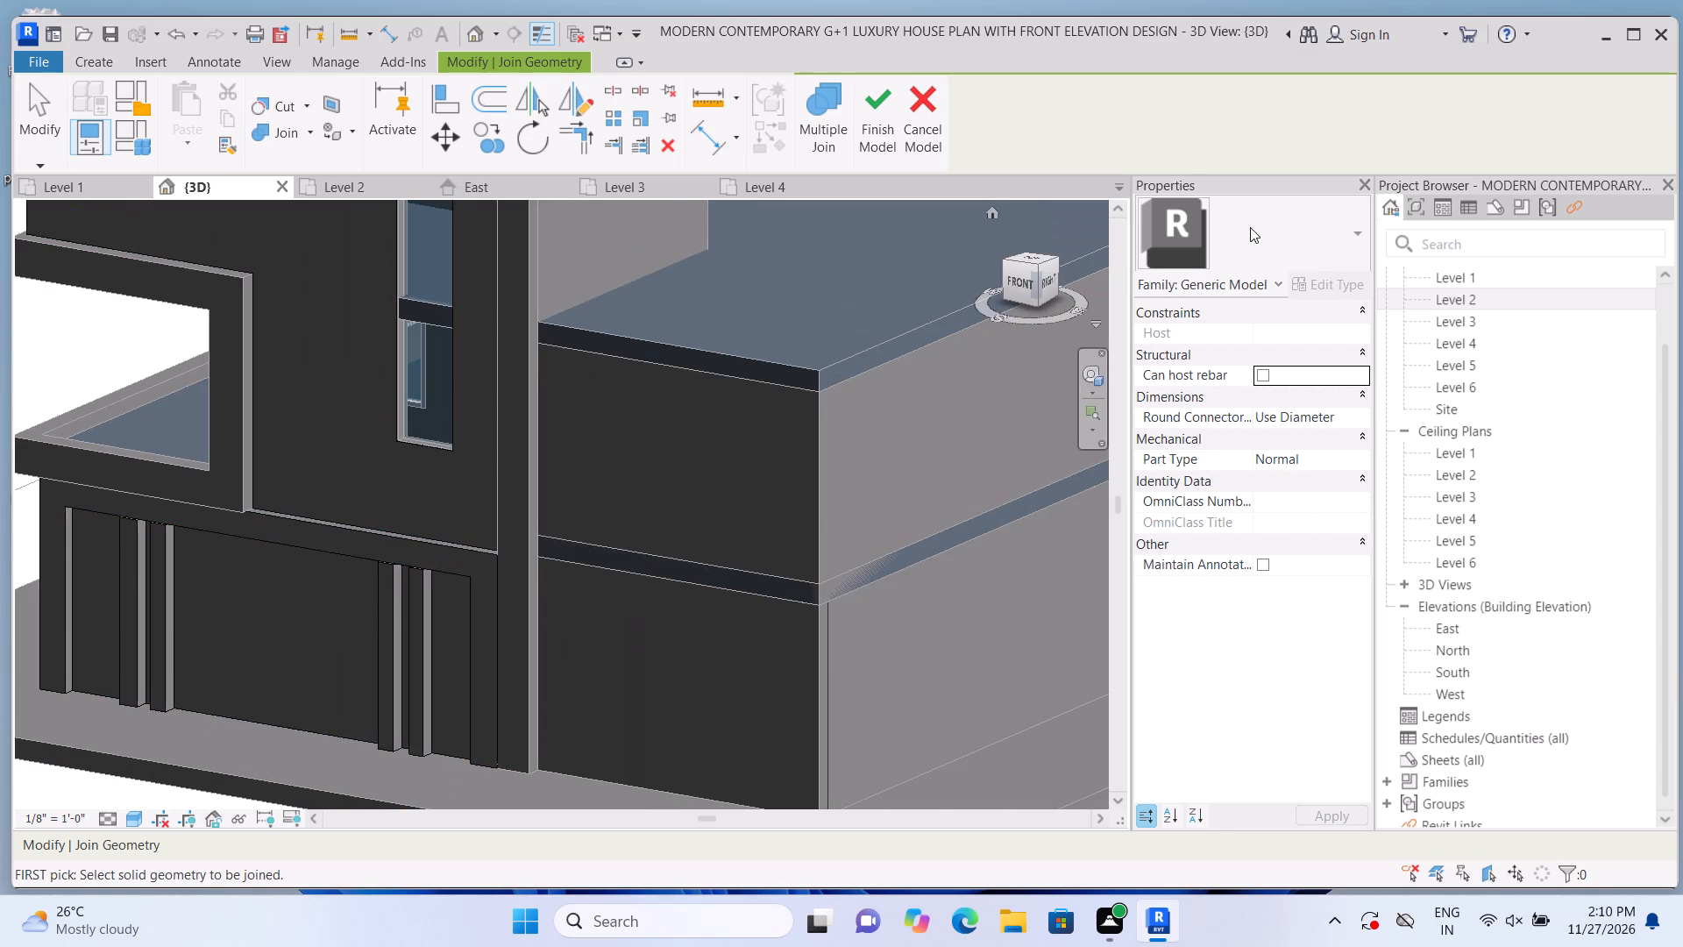
key("Escape")
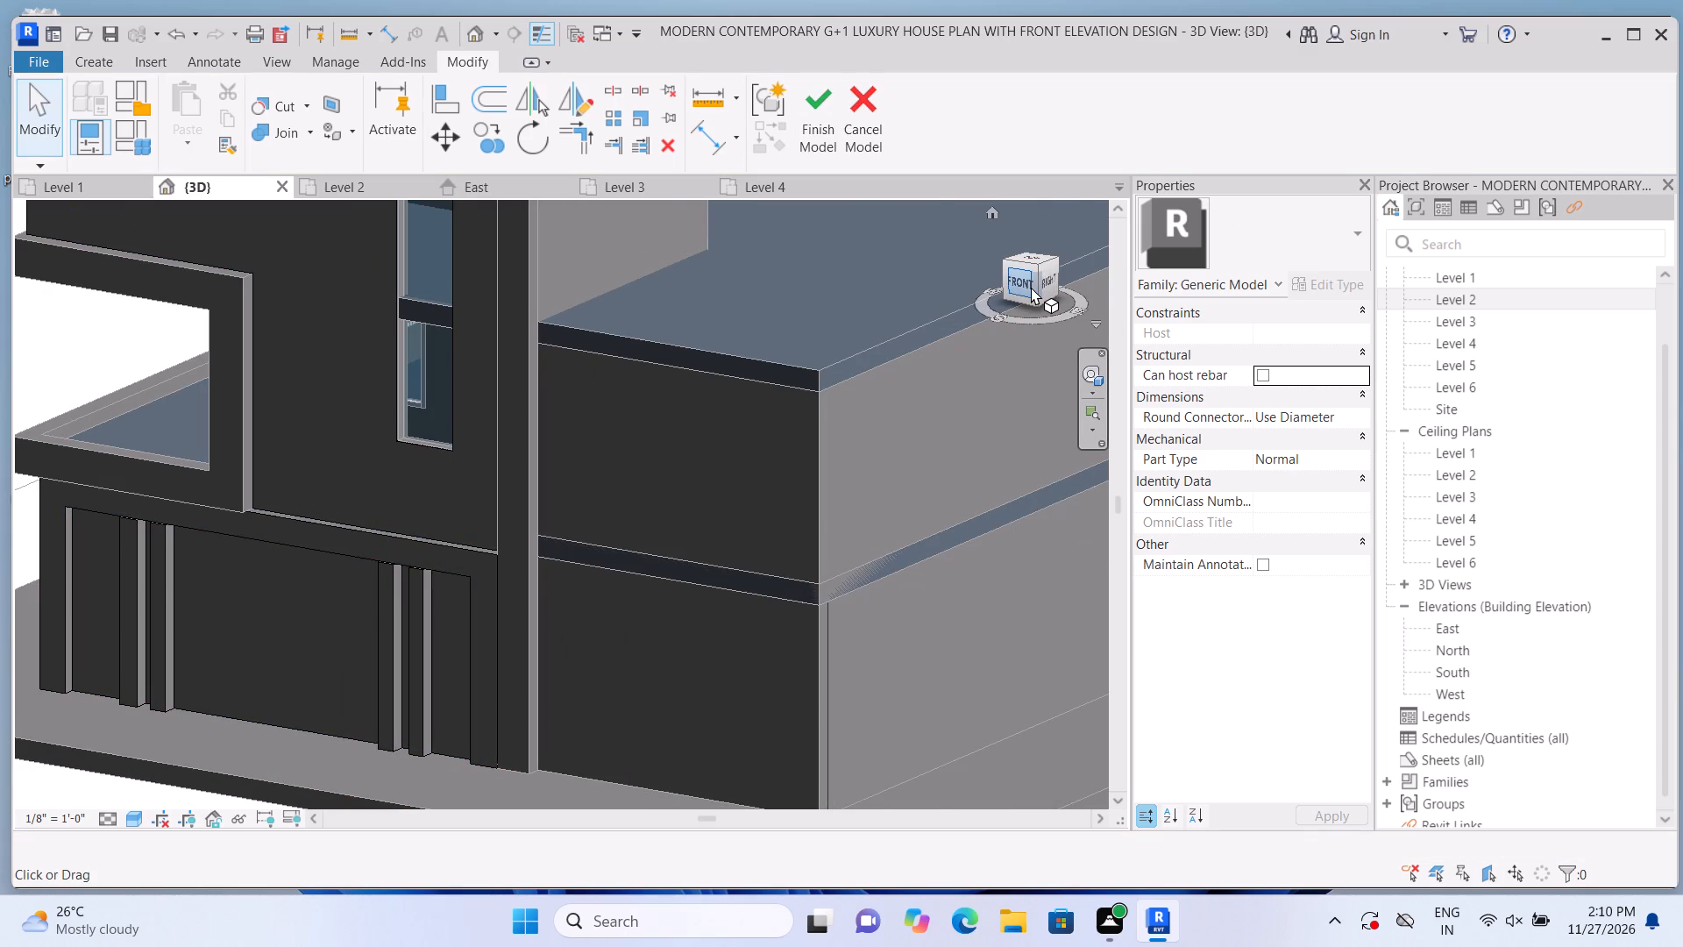
Start a new extrusion in the front 3D view using the cladding face beside the tall window as work plane.
double_click(1031, 287)
scroll(498, 431, "up", 5)
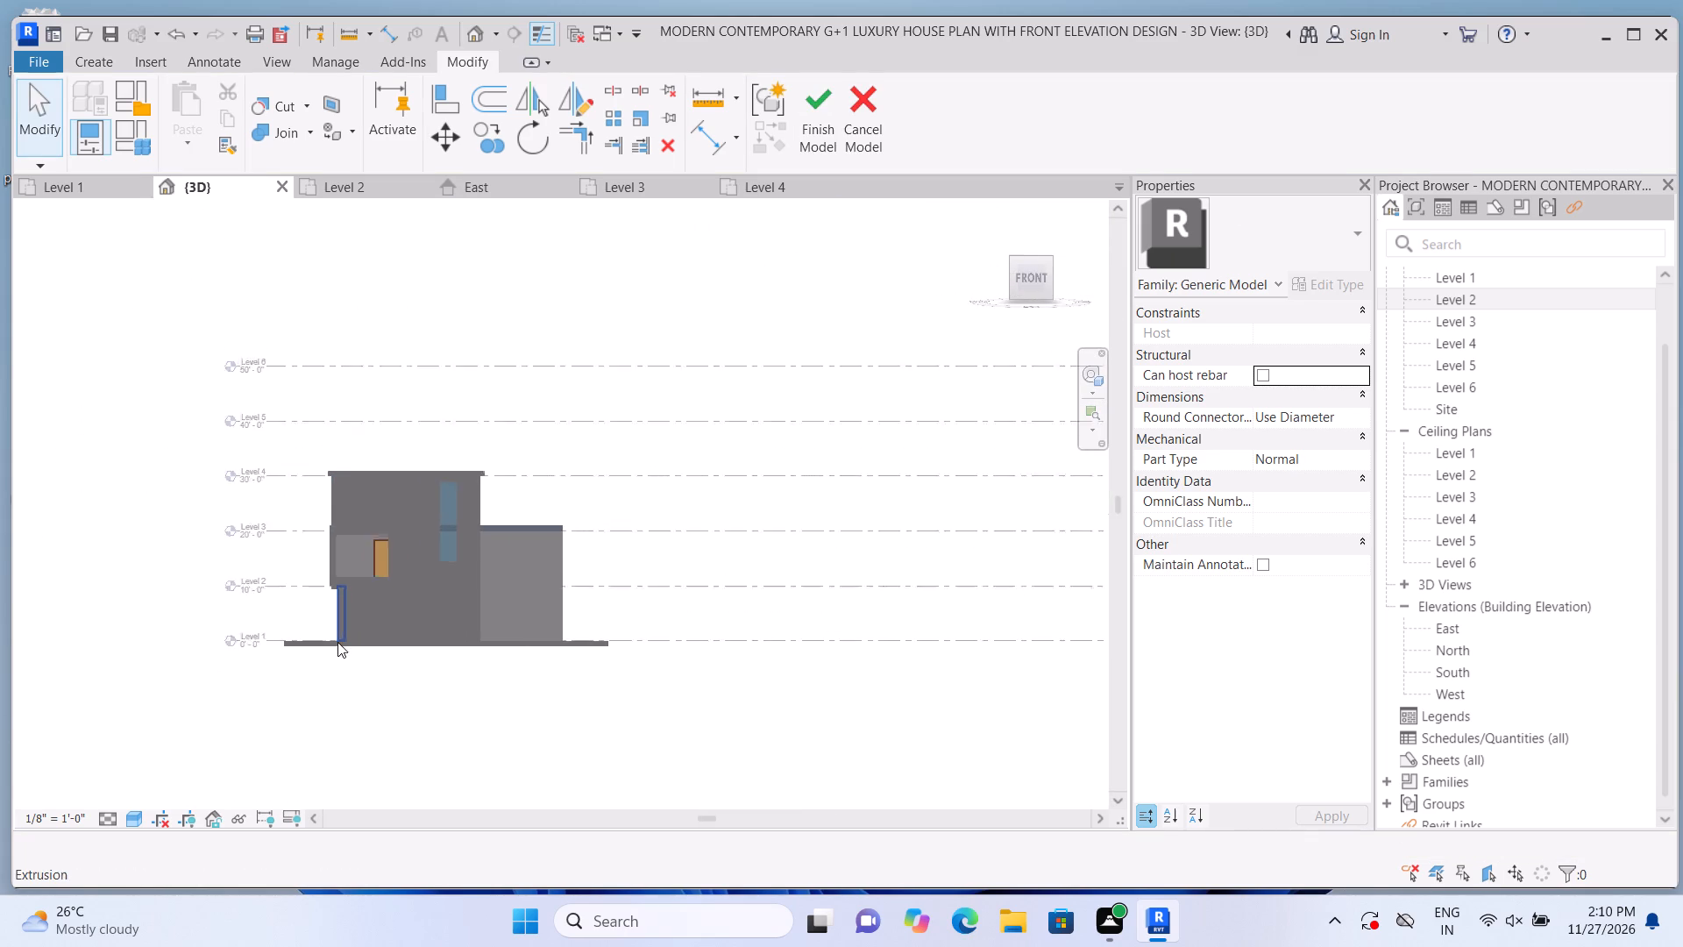
scroll(337, 642, "up", 4)
middle_click_drag(243, 701, 195, 743)
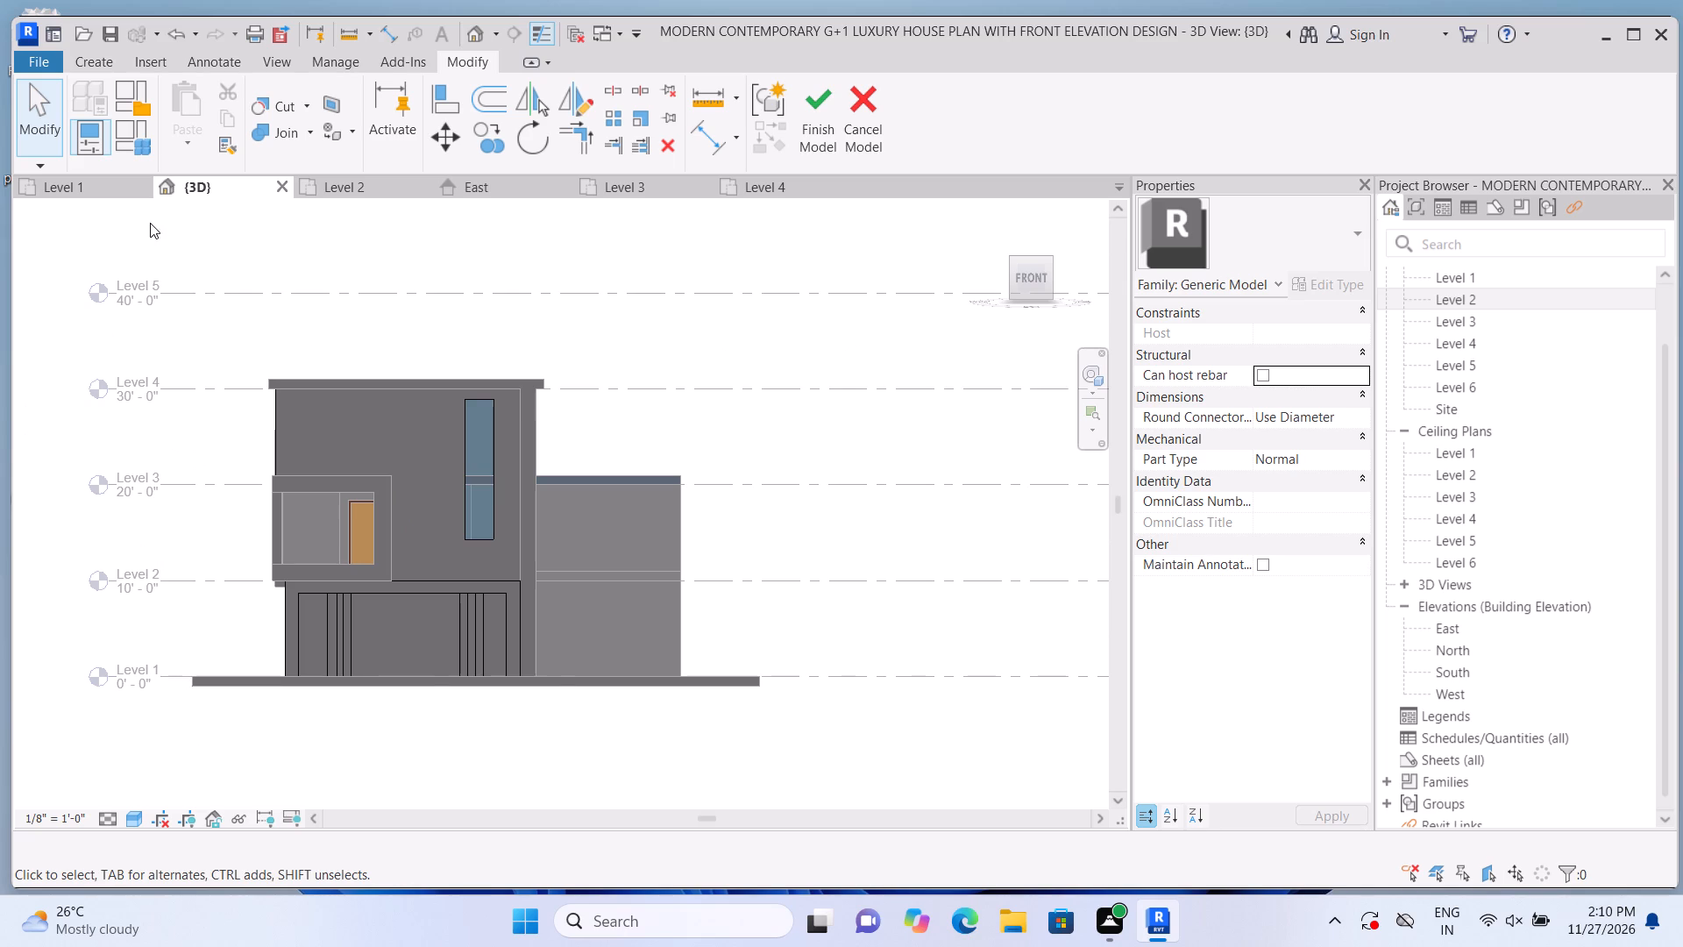
left_click(103, 61)
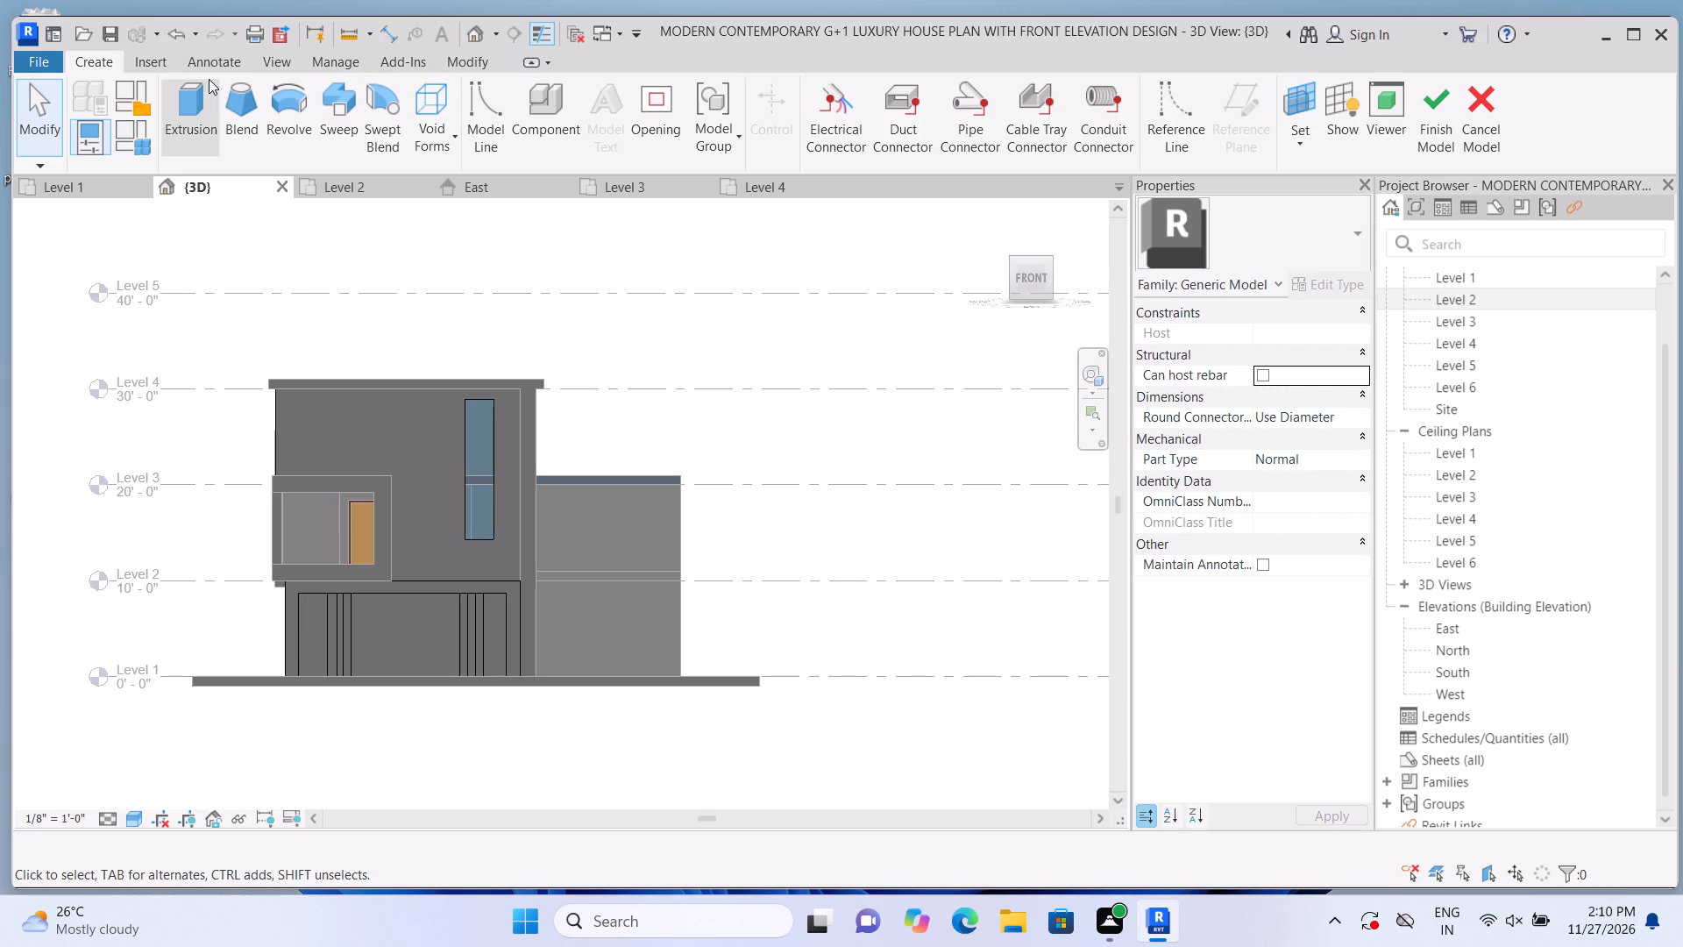
double_click(209, 79)
left_click(1153, 141)
left_click(1162, 213)
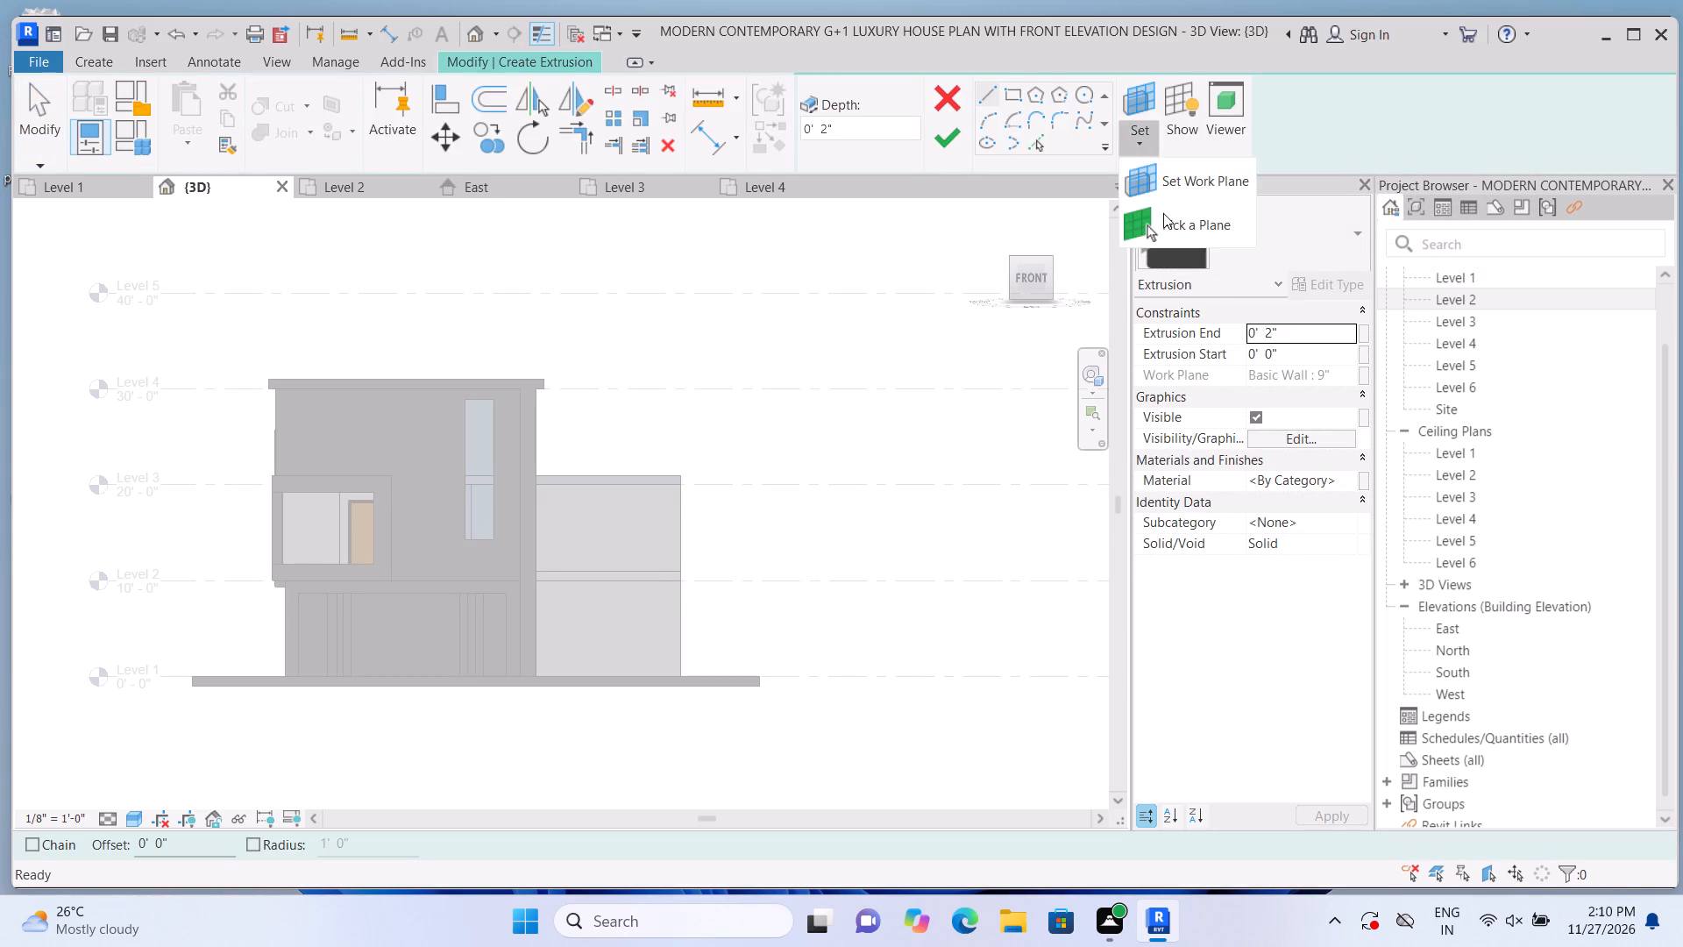
scroll(586, 480, "up", 2)
left_click(480, 481)
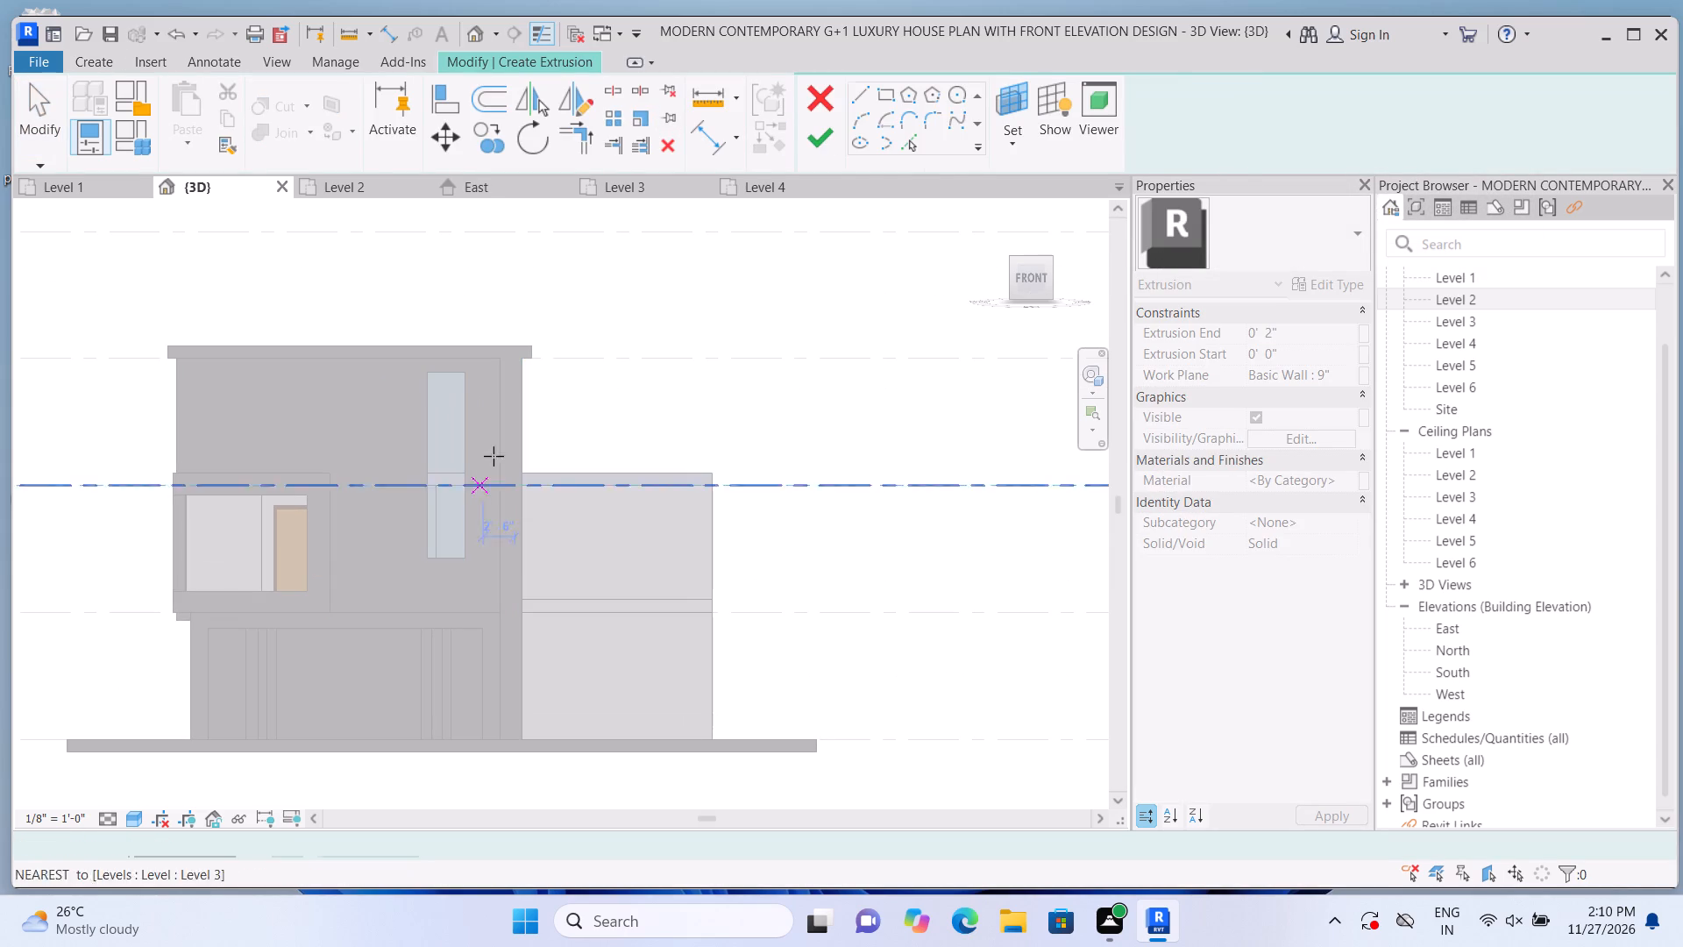
Sketch a narrow vertical rectangle about 15'-6" tall from the tall window's upper corner down past its sill, and finish the extrusion.
left_click(1014, 101)
scroll(434, 417, "up", 2)
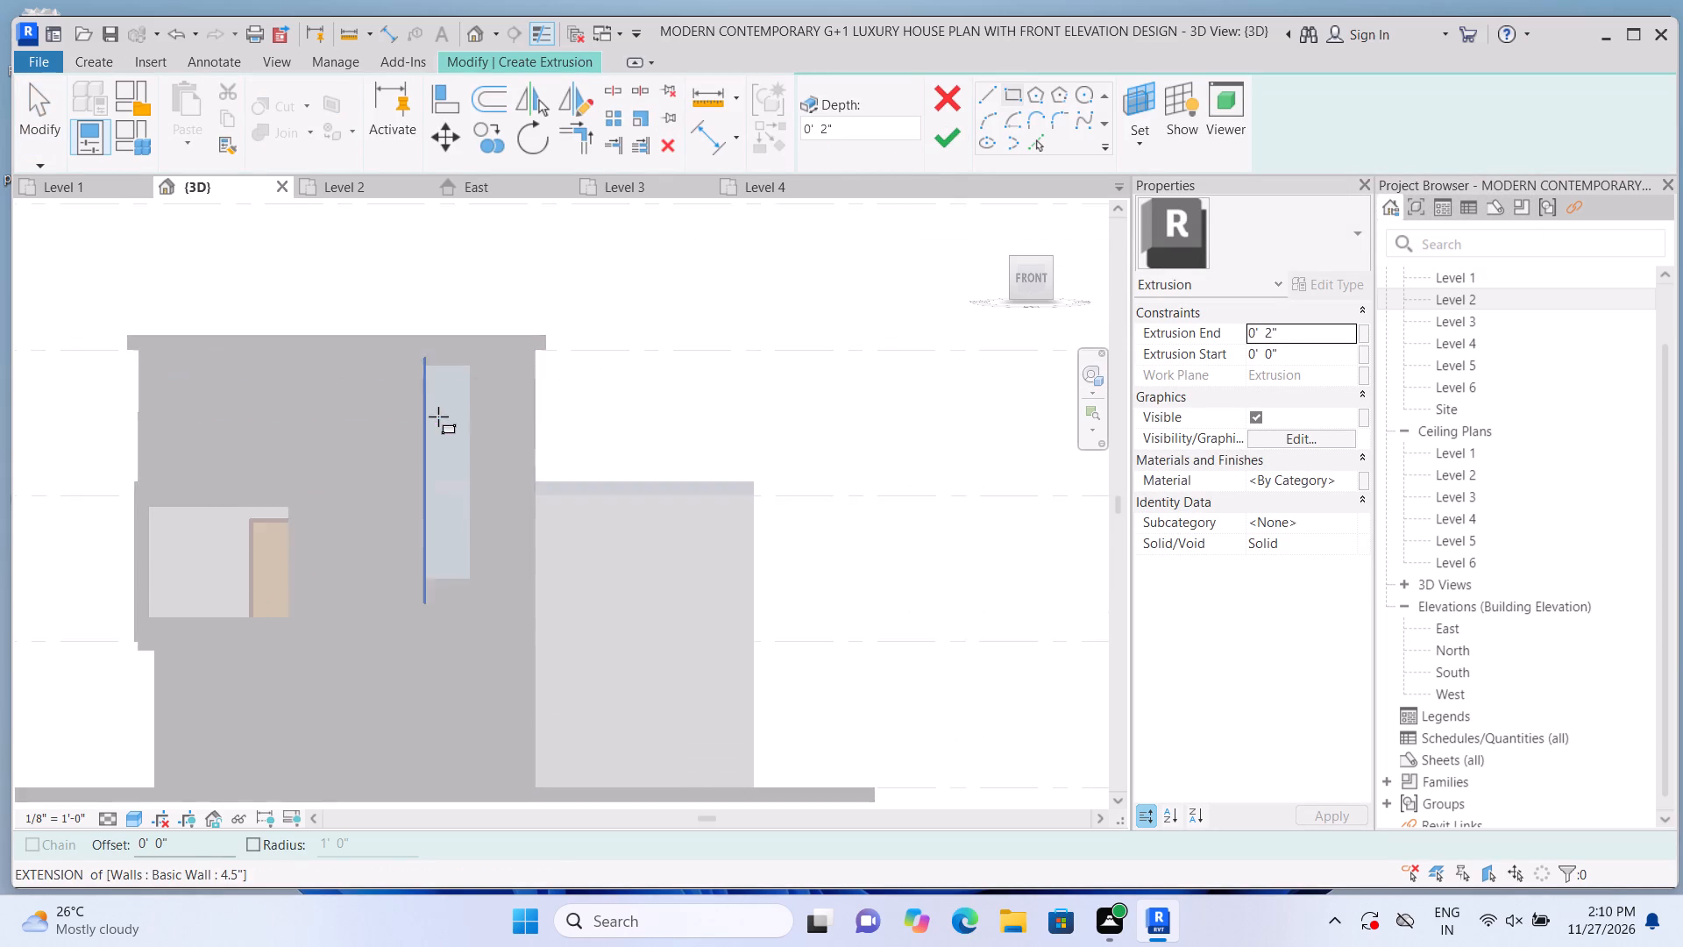
scroll(486, 305, "up", 3)
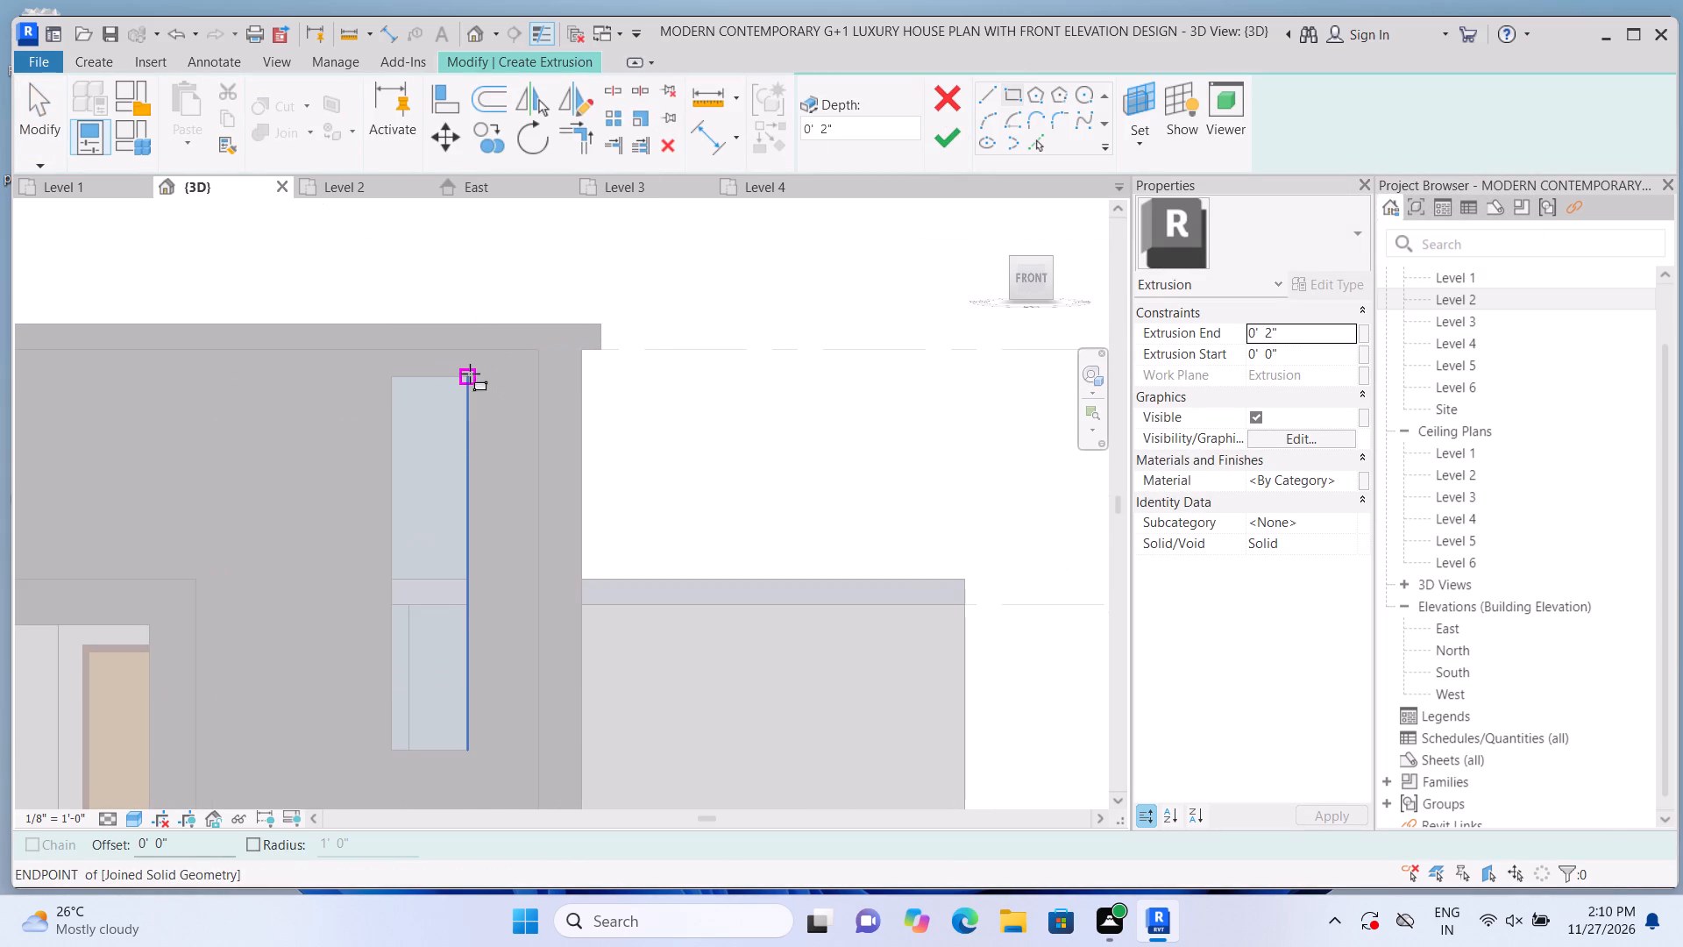
double_click(470, 374)
left_click(1580, 847)
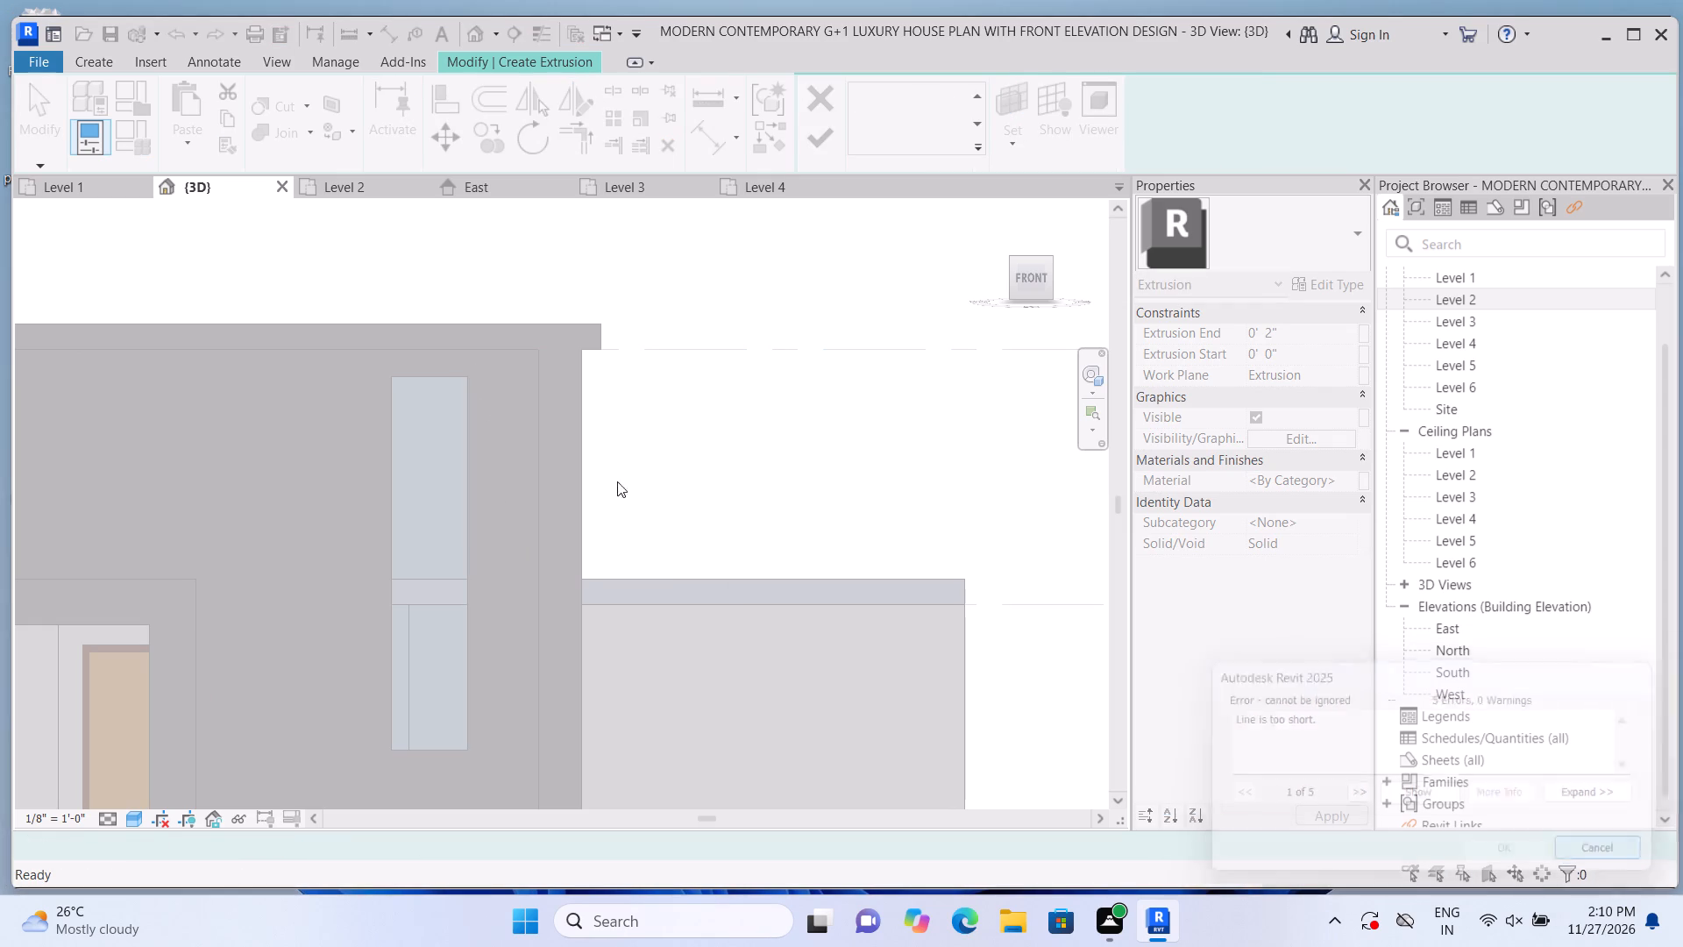
double_click(874, 89)
scroll(480, 388, "up", 2)
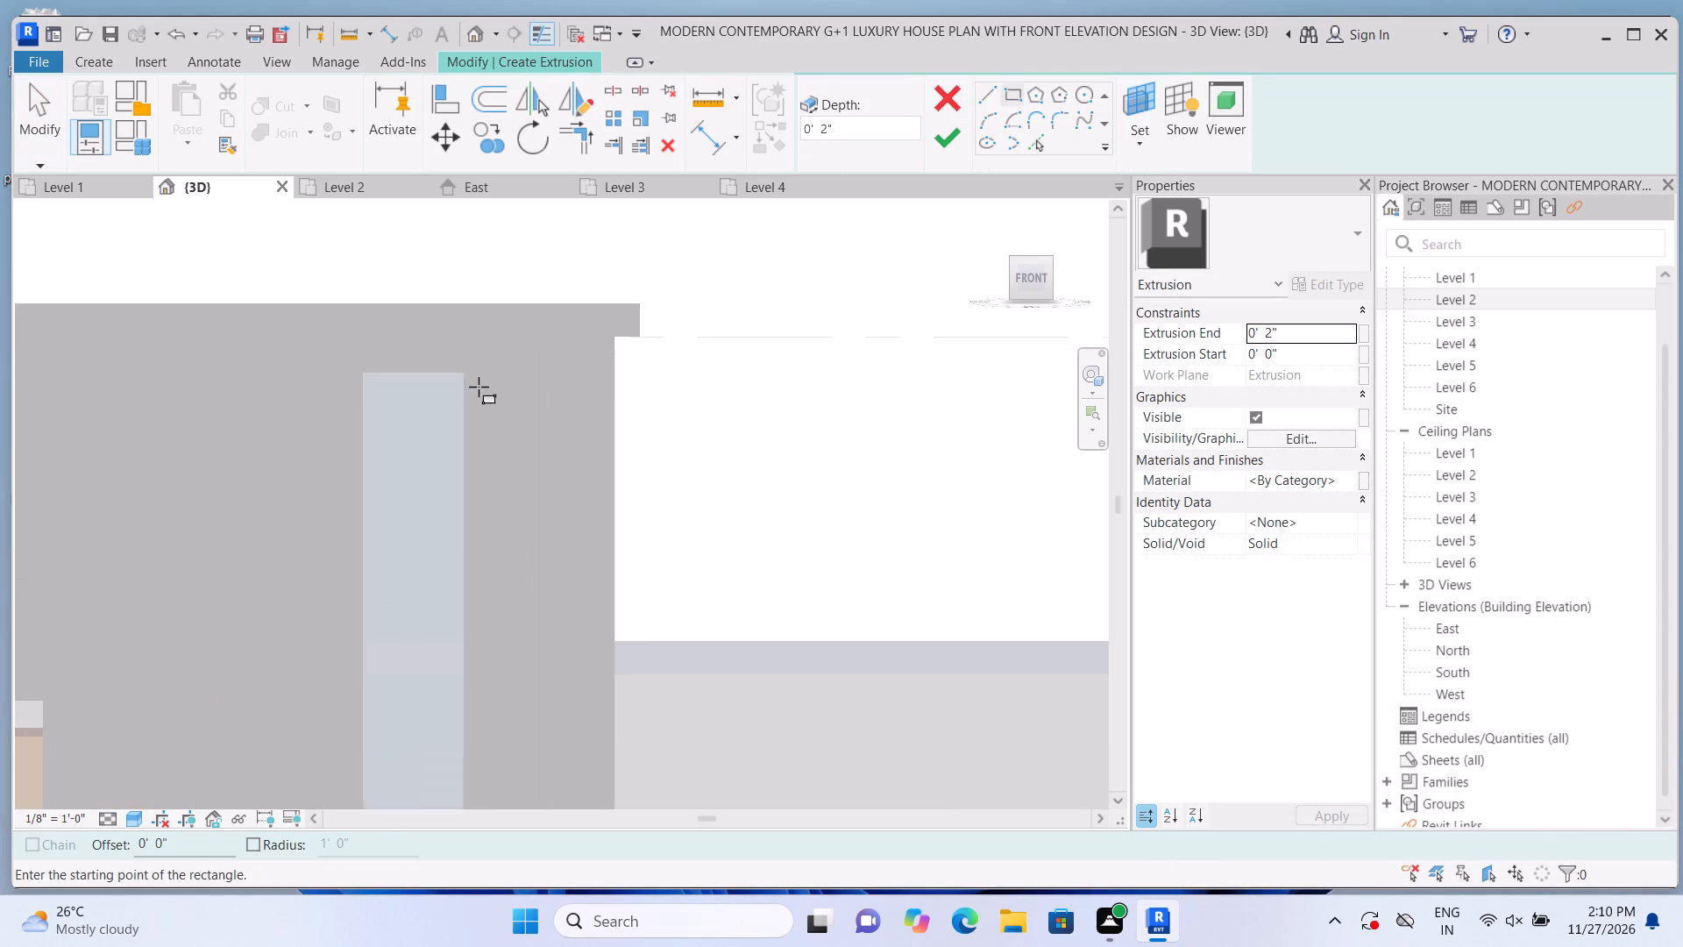
left_click(466, 373)
middle_click_drag(501, 529, 501, 284)
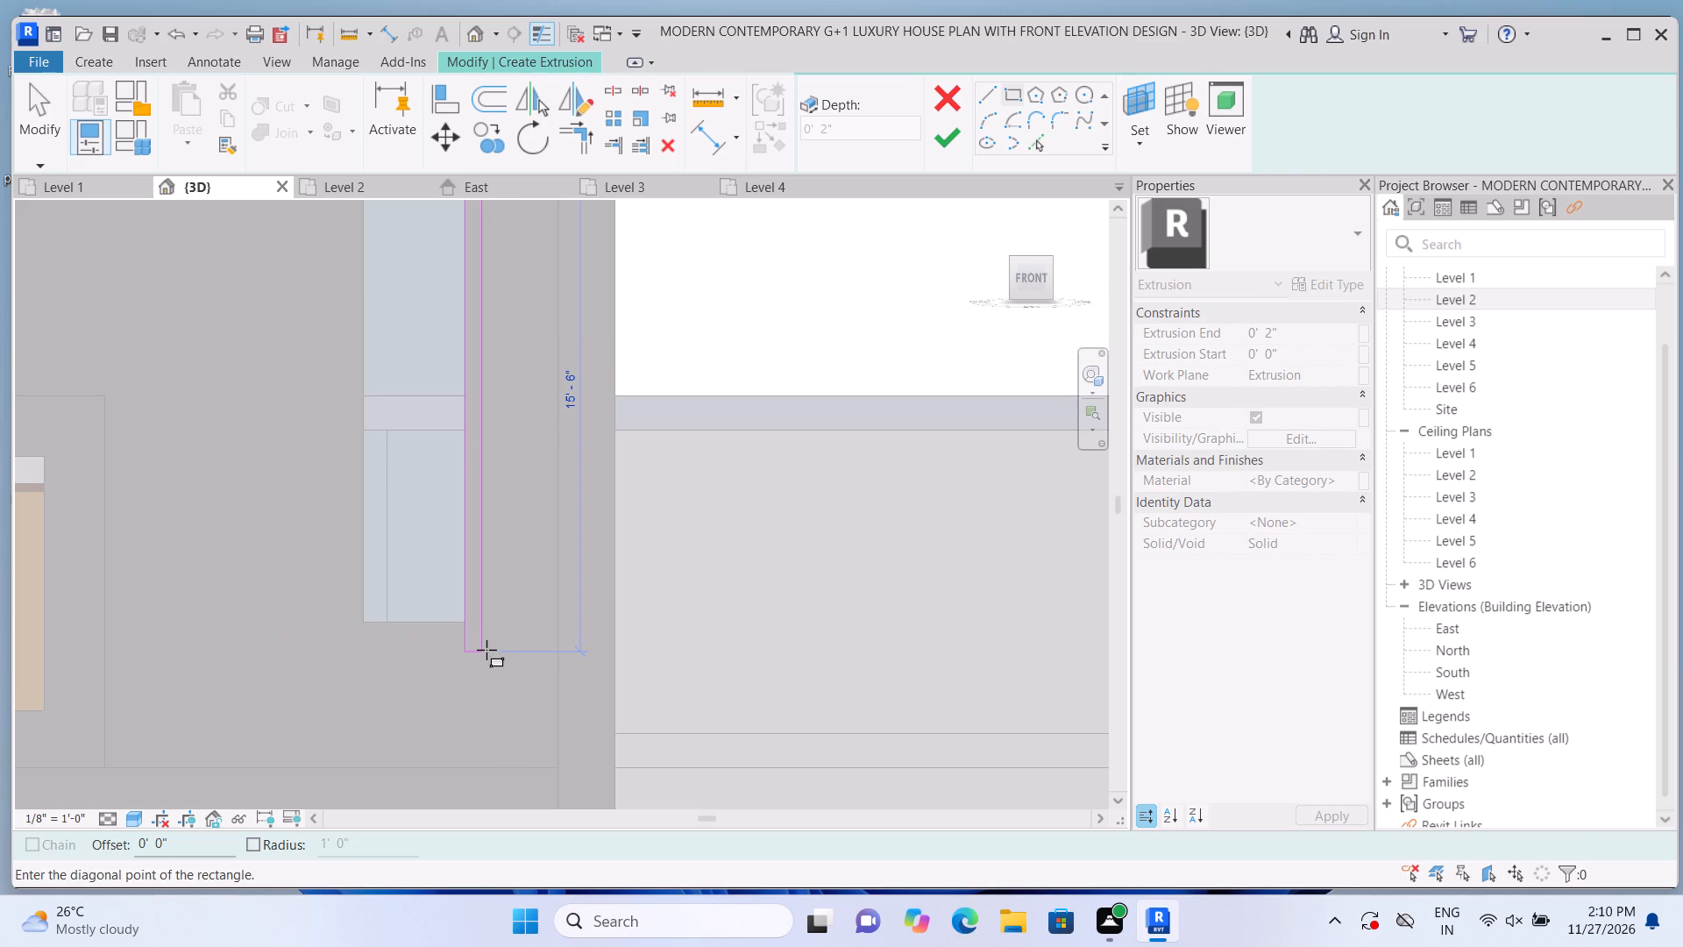
double_click(486, 650)
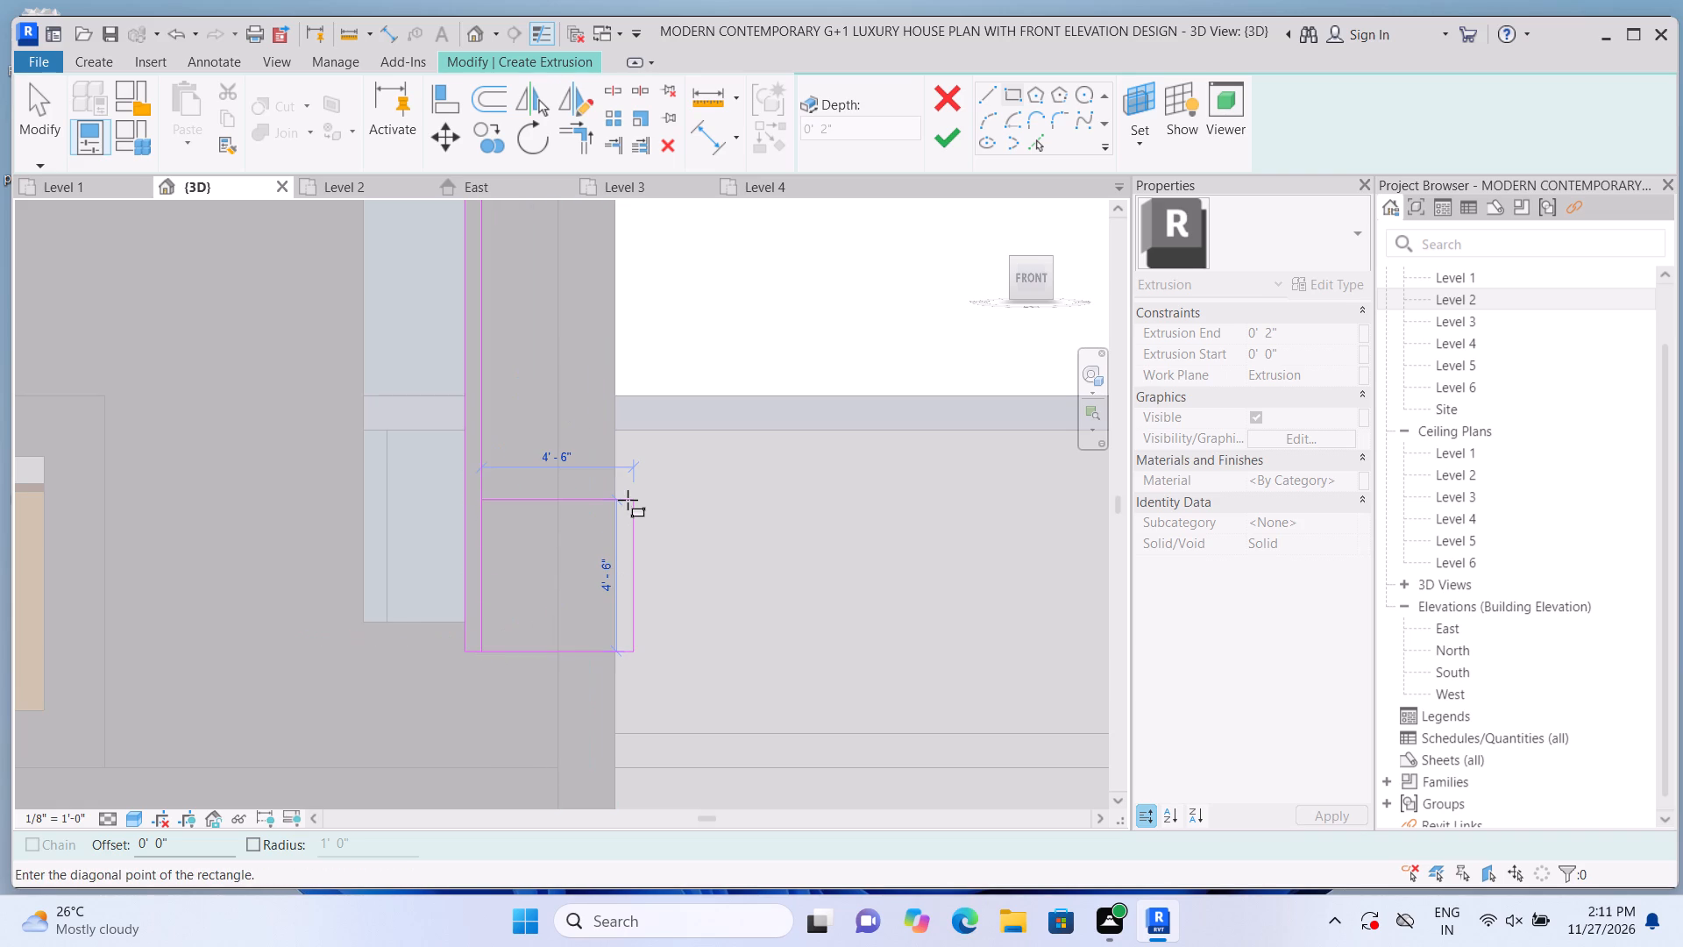
key("Escape")
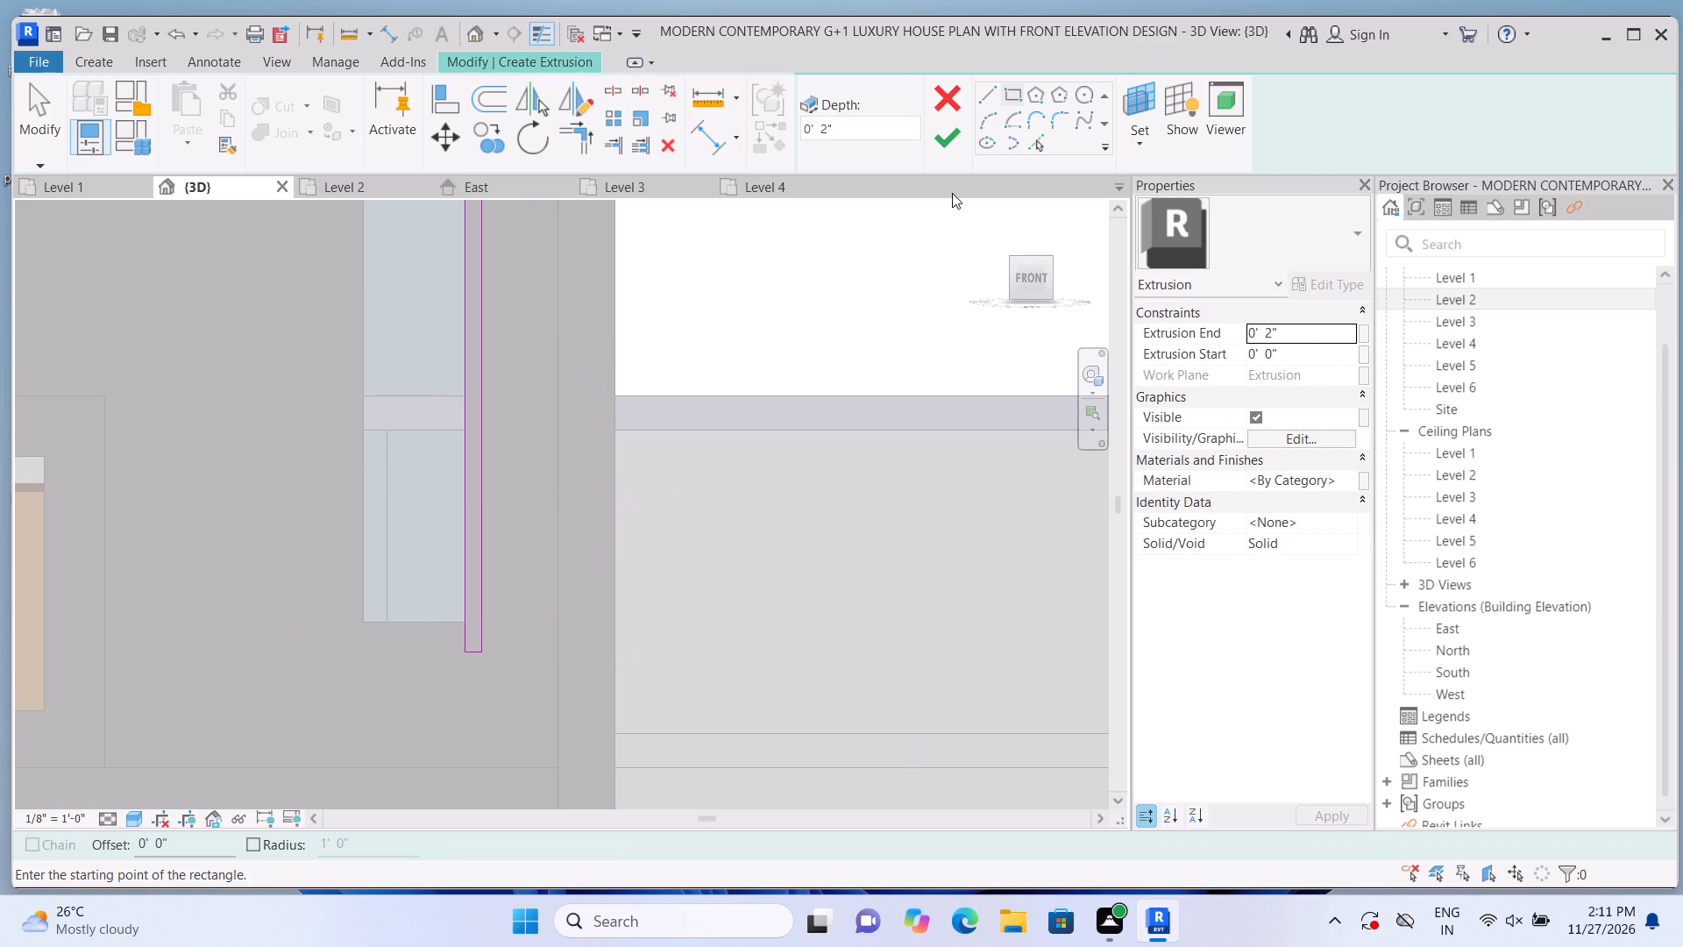
left_click(955, 137)
Set the extrusion end of the vertical trim strip beside the tall window to 3".
middle_click_drag(859, 340, 850, 468)
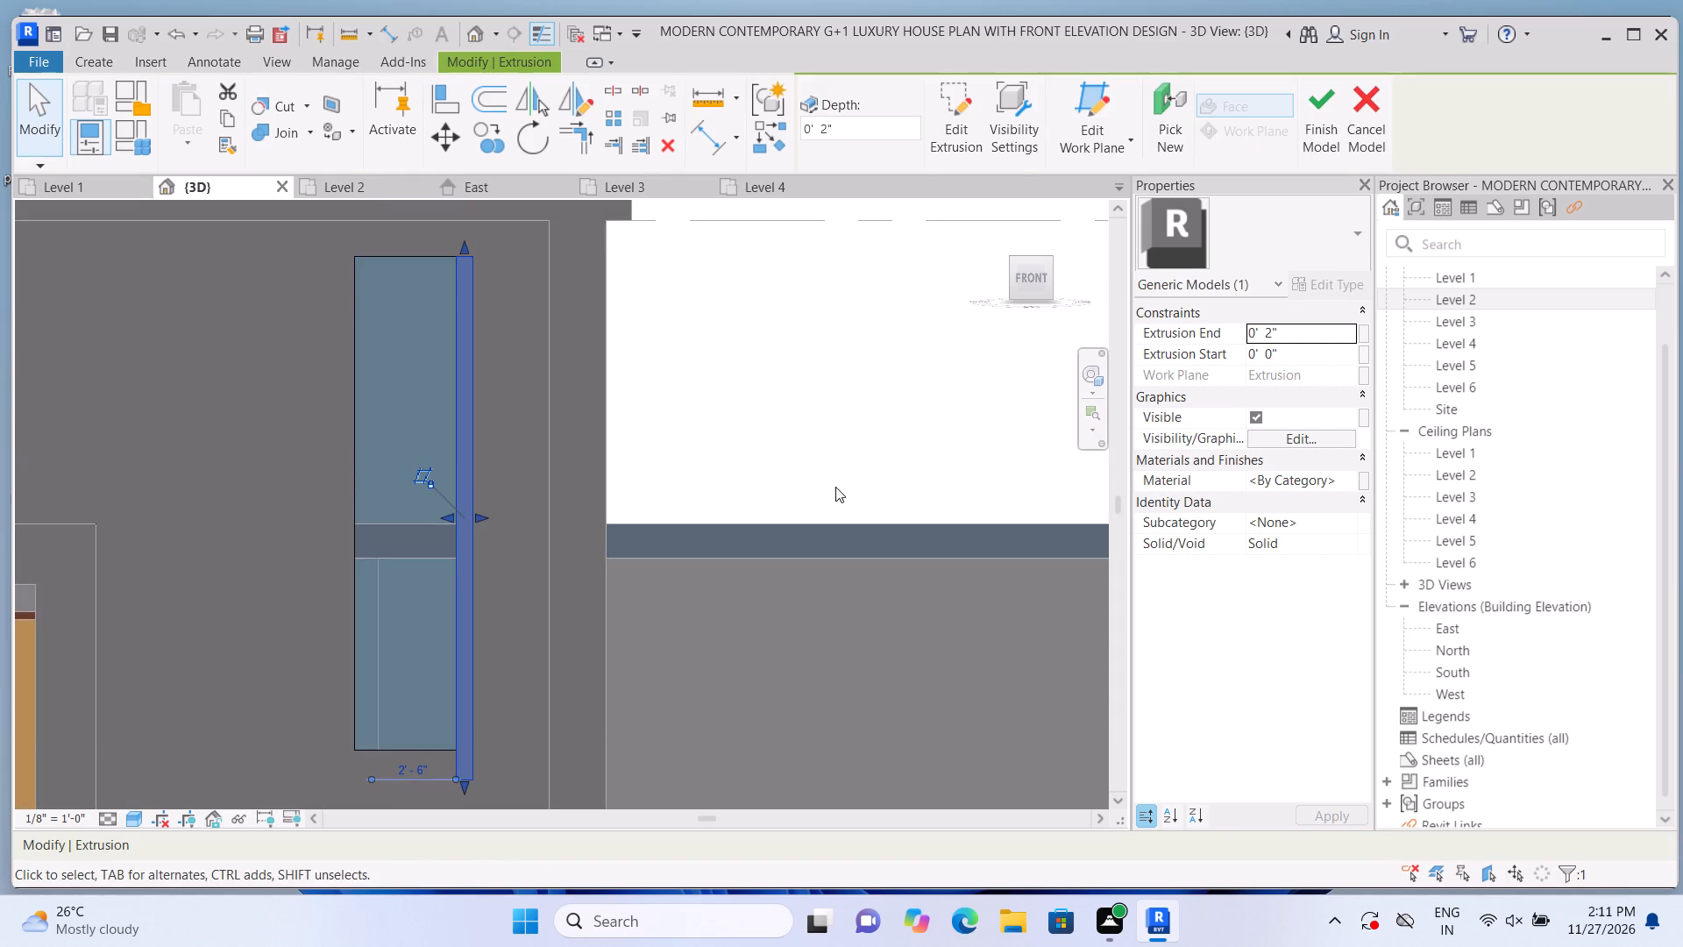
scroll(835, 487, "down", 1)
left_click(1335, 334)
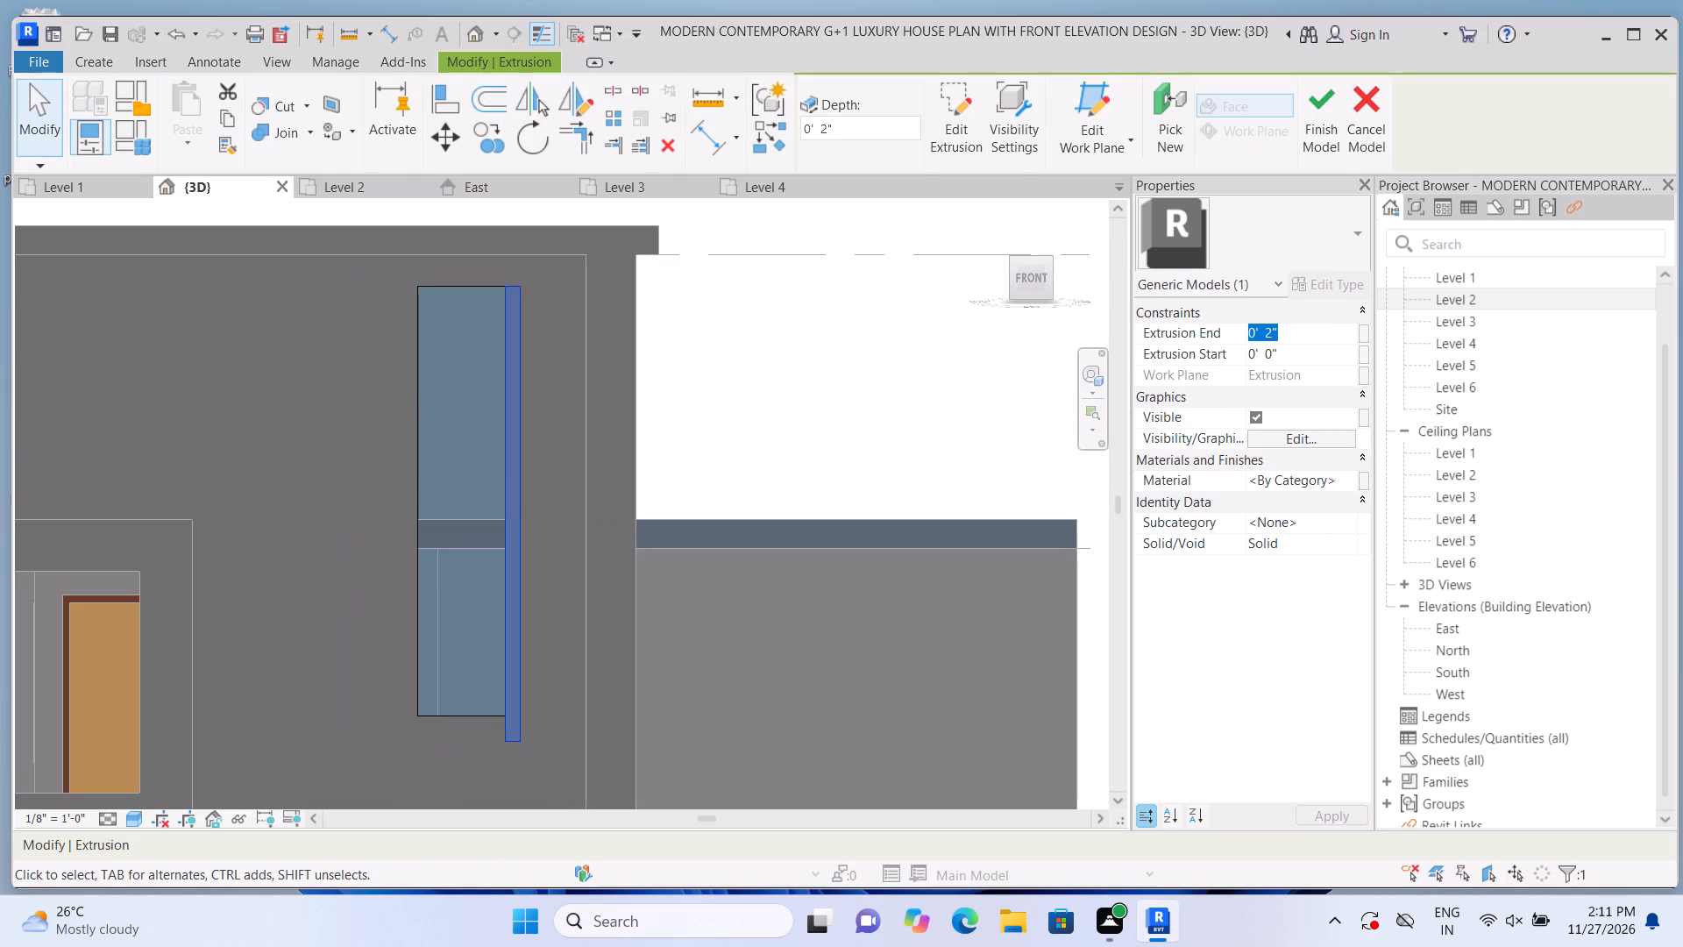
key("BackSpace")
type("3\"")
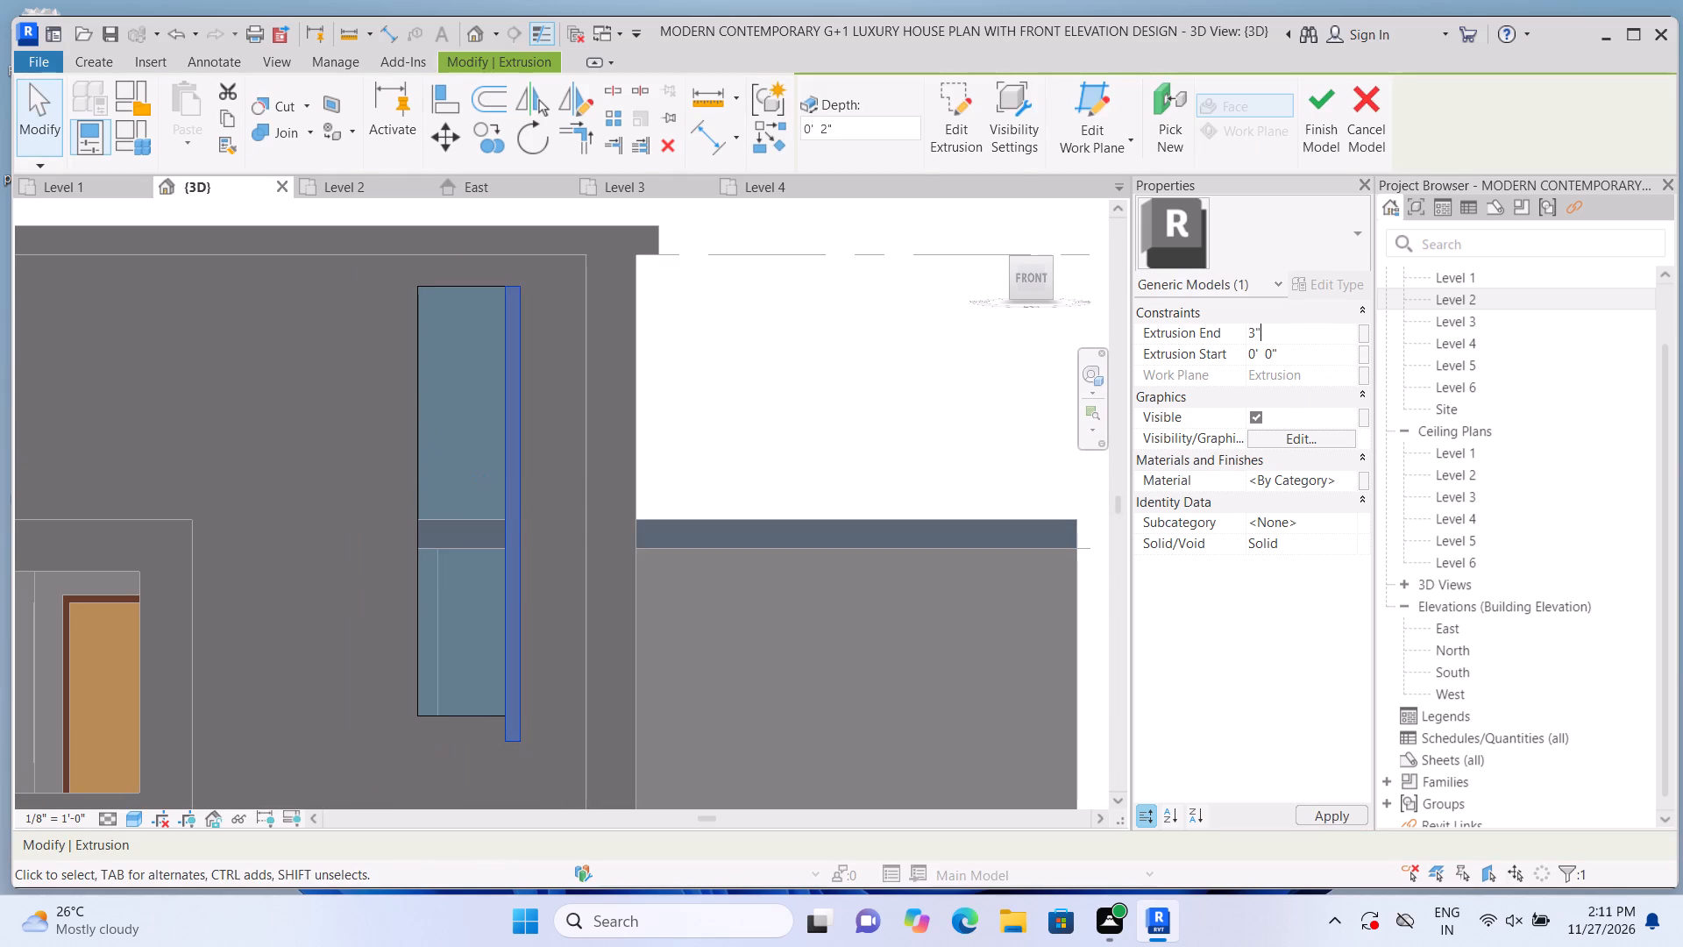
key("Return")
left_click(729, 383)
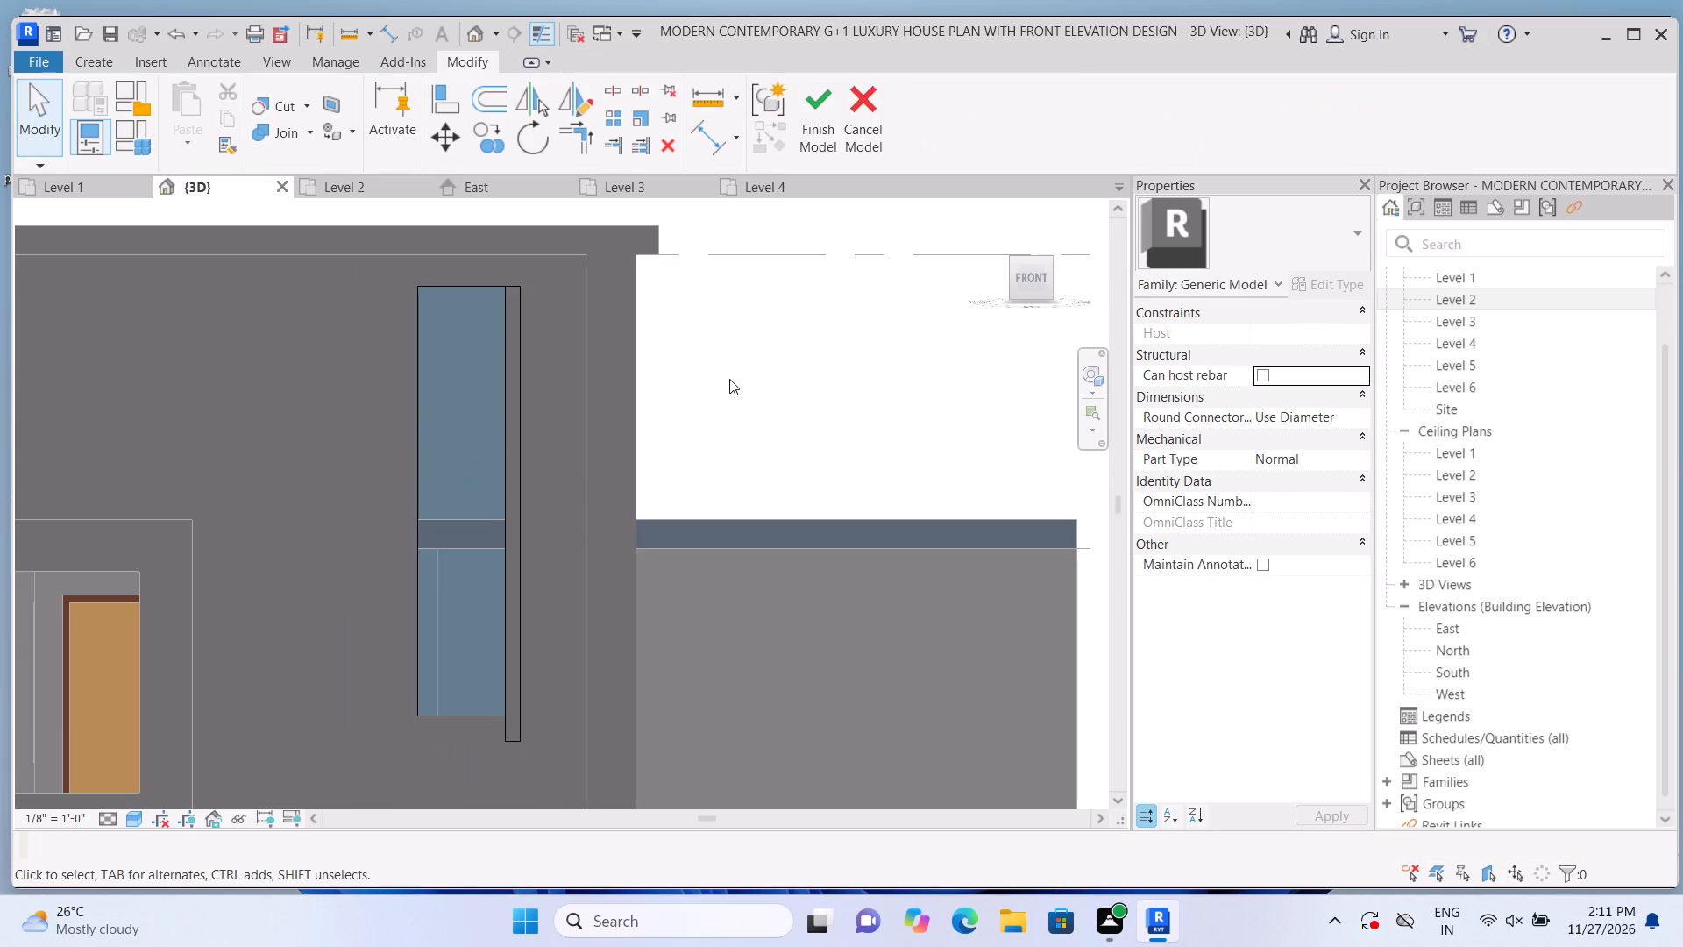
Start an extrusion on the cladding face beside the tall window and sketch a rectangle about 3'-11" by 5" across the window's head.
scroll(626, 286, "up", 1)
scroll(472, 285, "up", 2)
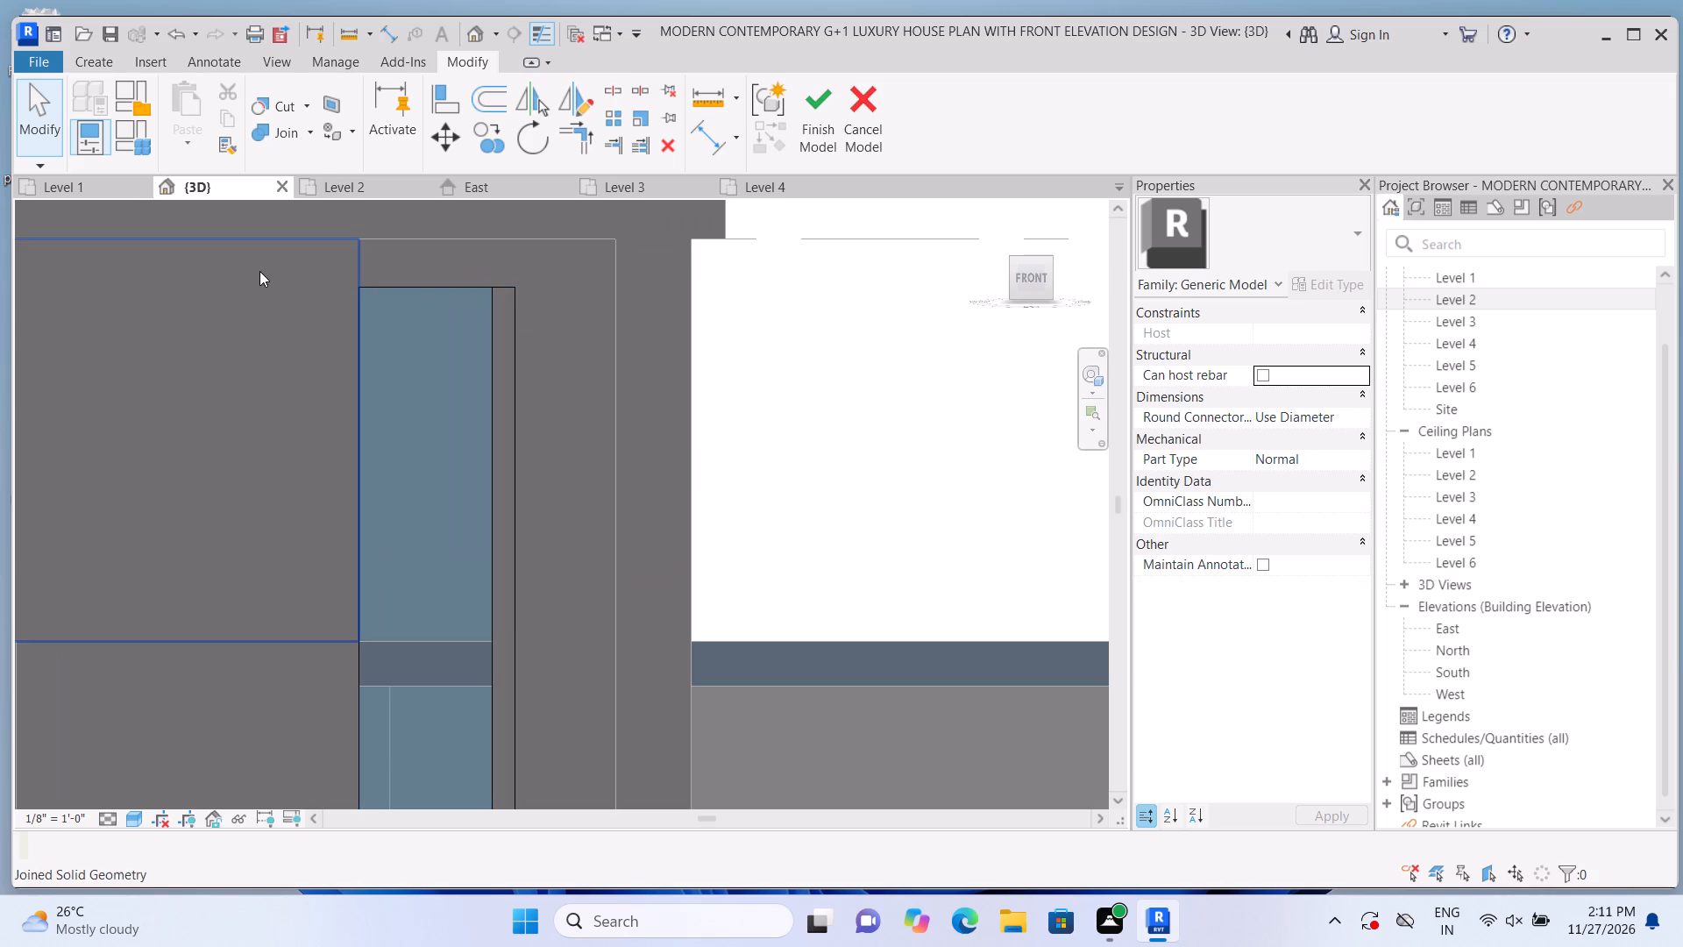
left_click(83, 59)
left_click(176, 111)
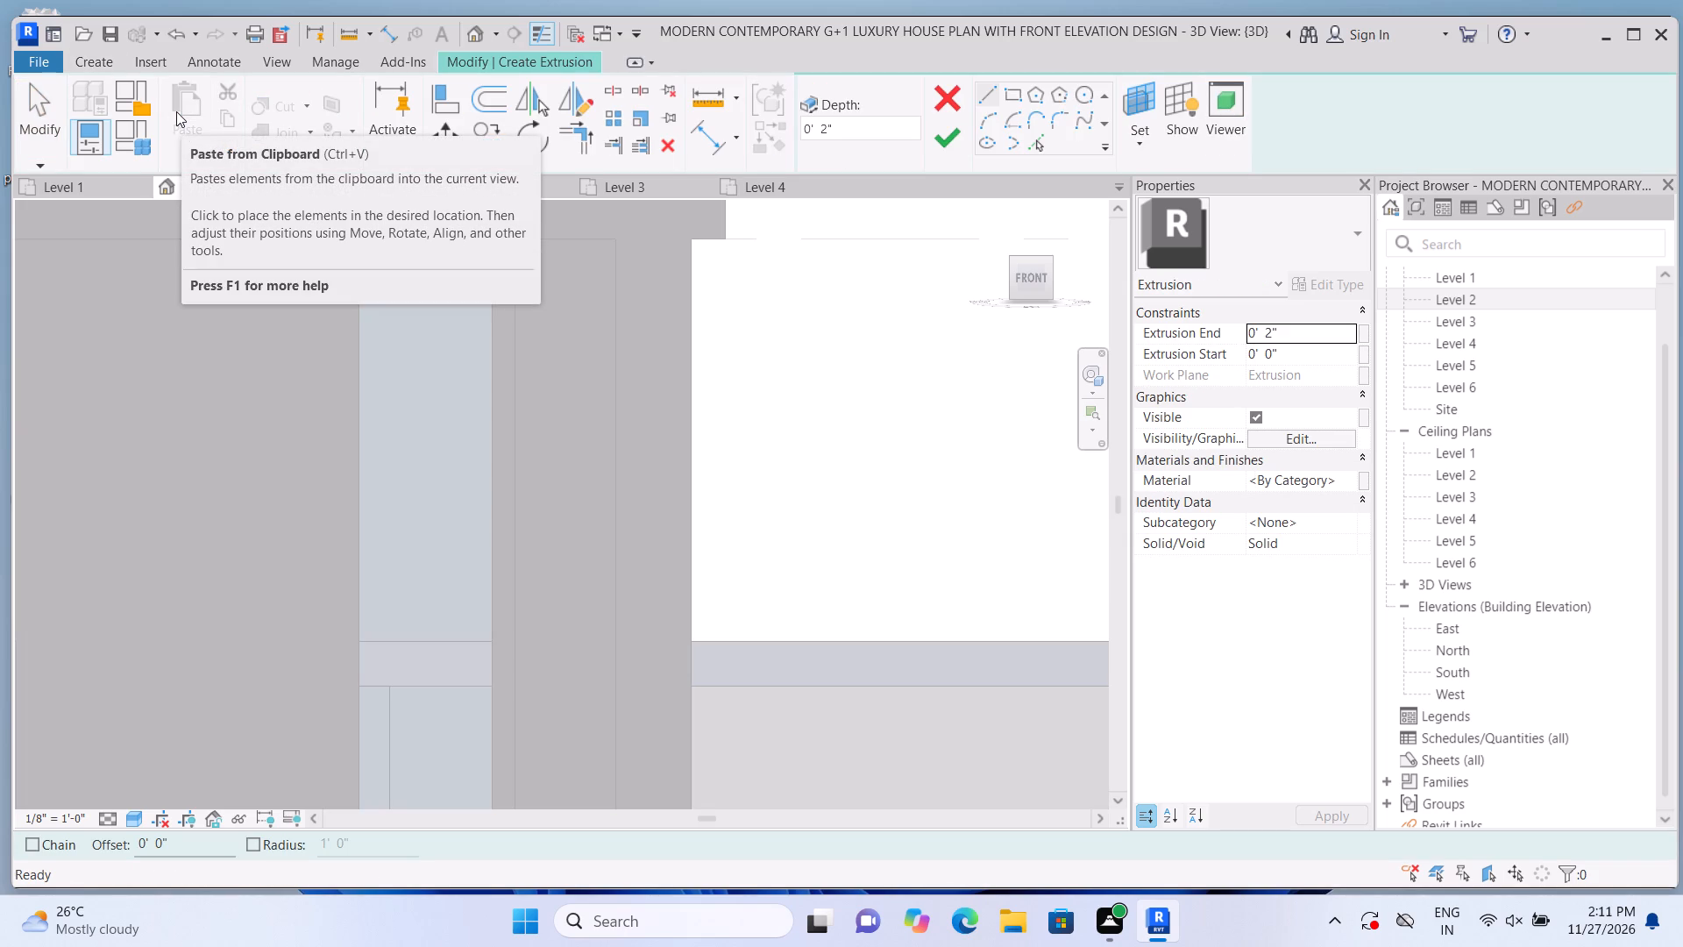
left_click(1142, 140)
left_click(1151, 227)
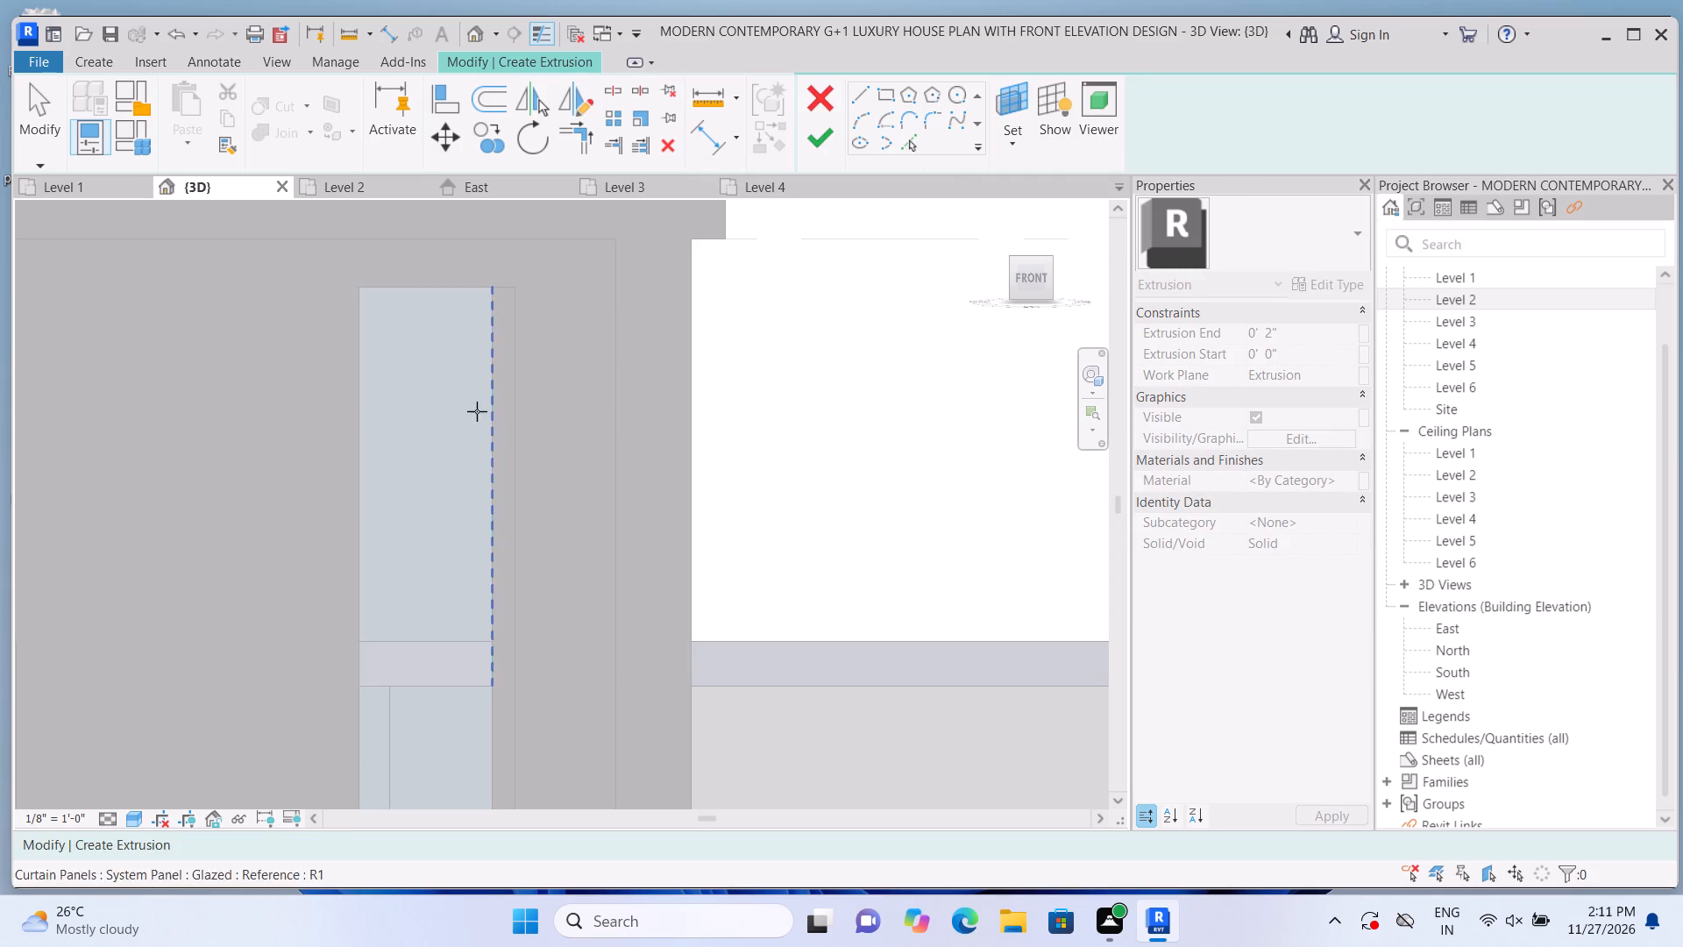
double_click(570, 405)
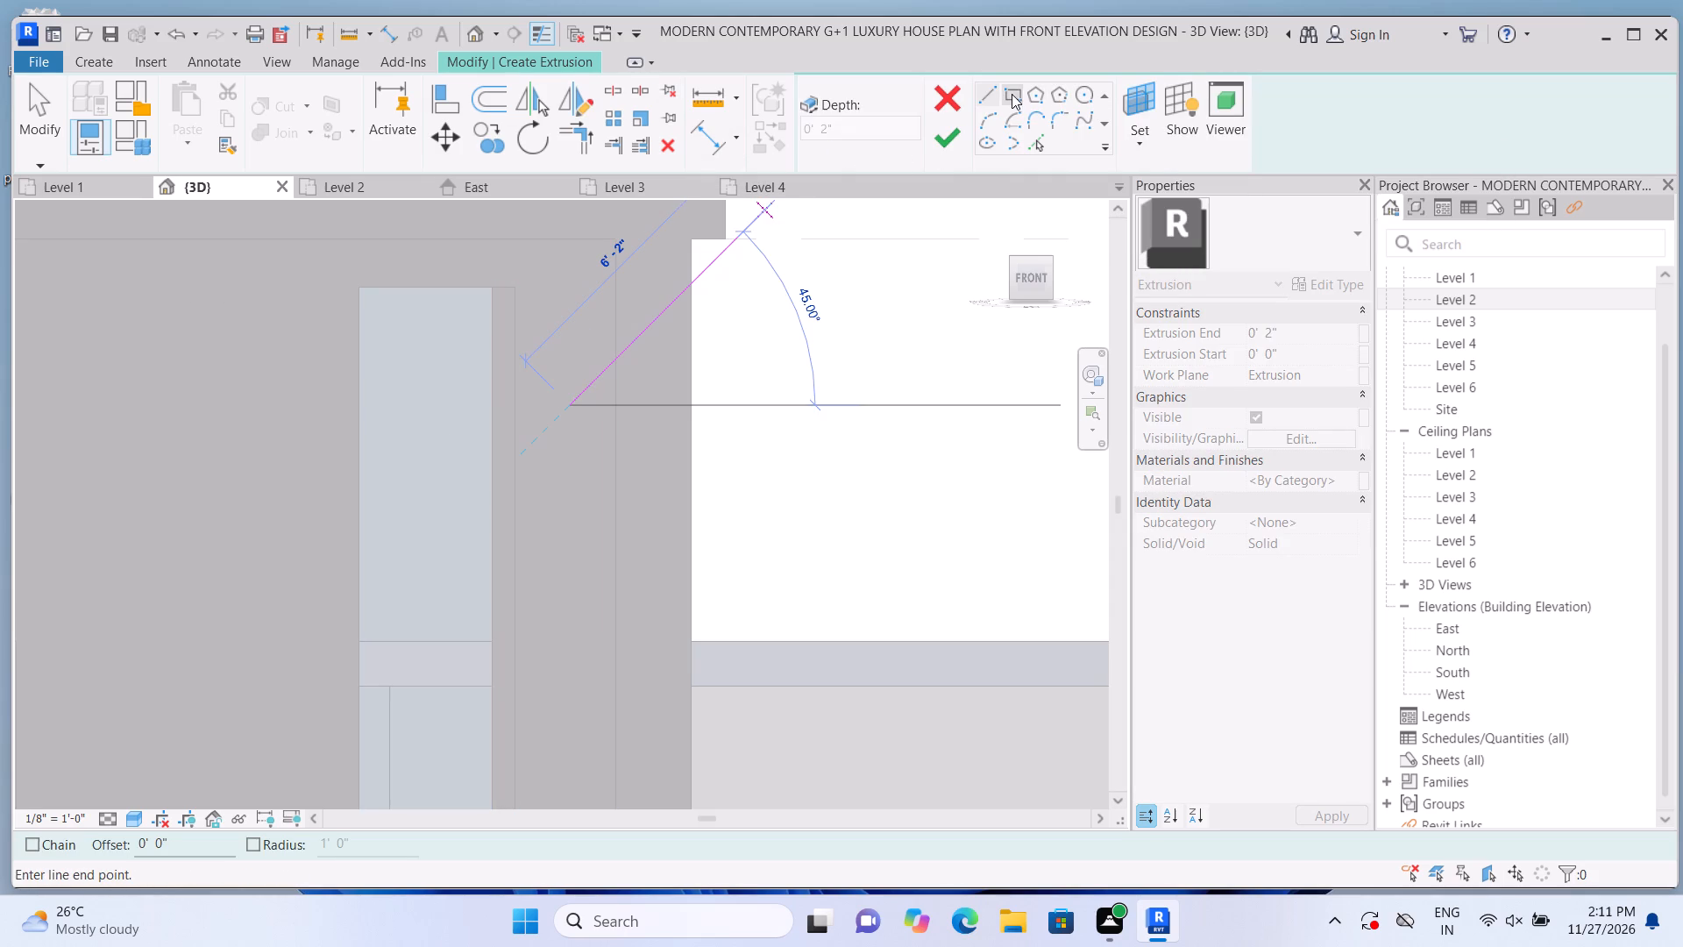
left_click(1012, 94)
scroll(478, 264, "up", 3)
left_click(531, 291)
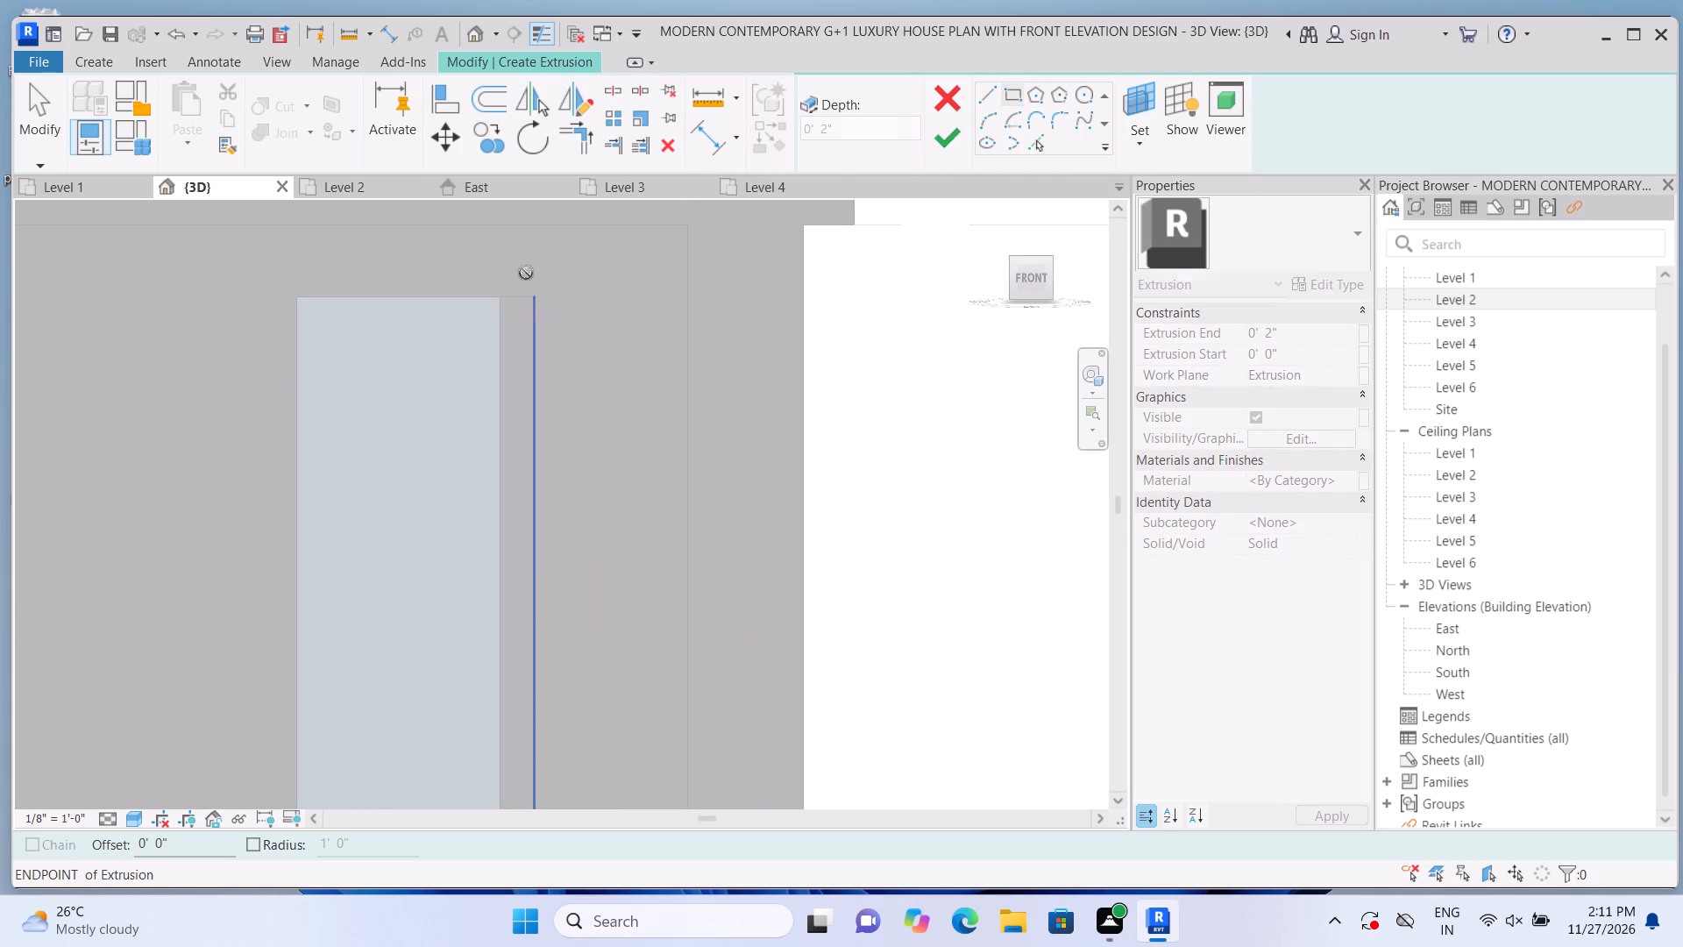
left_click(269, 269)
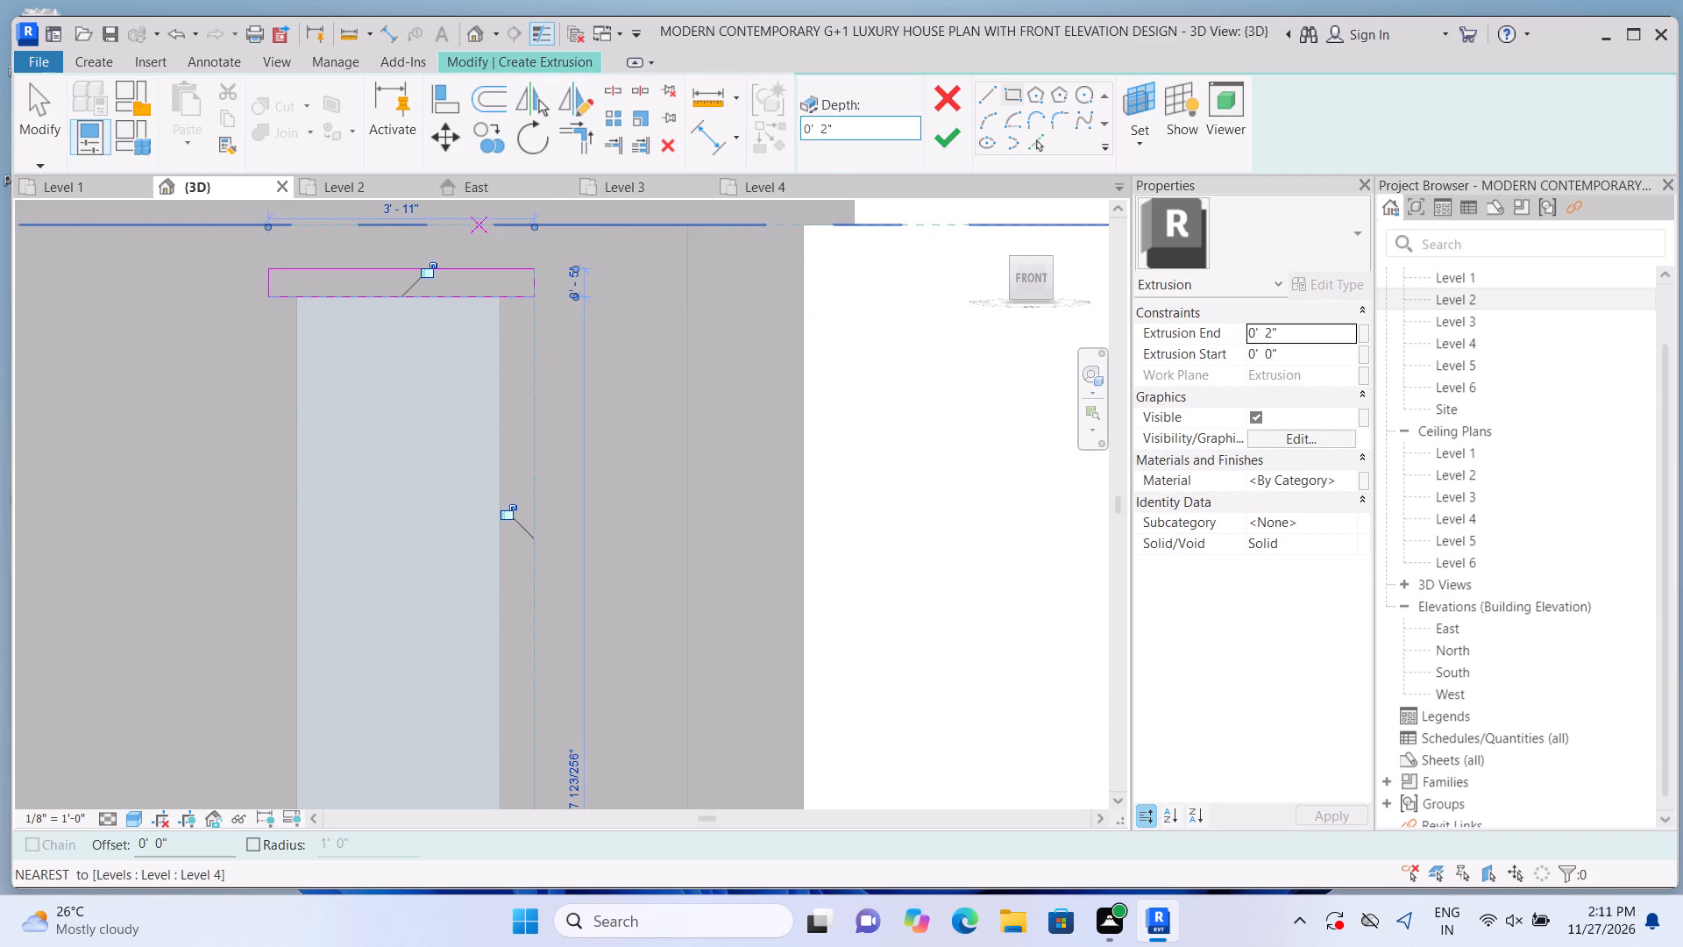
Set the head trim's extrusion end to 3" and finish the extrusion.
double_click(1321, 330)
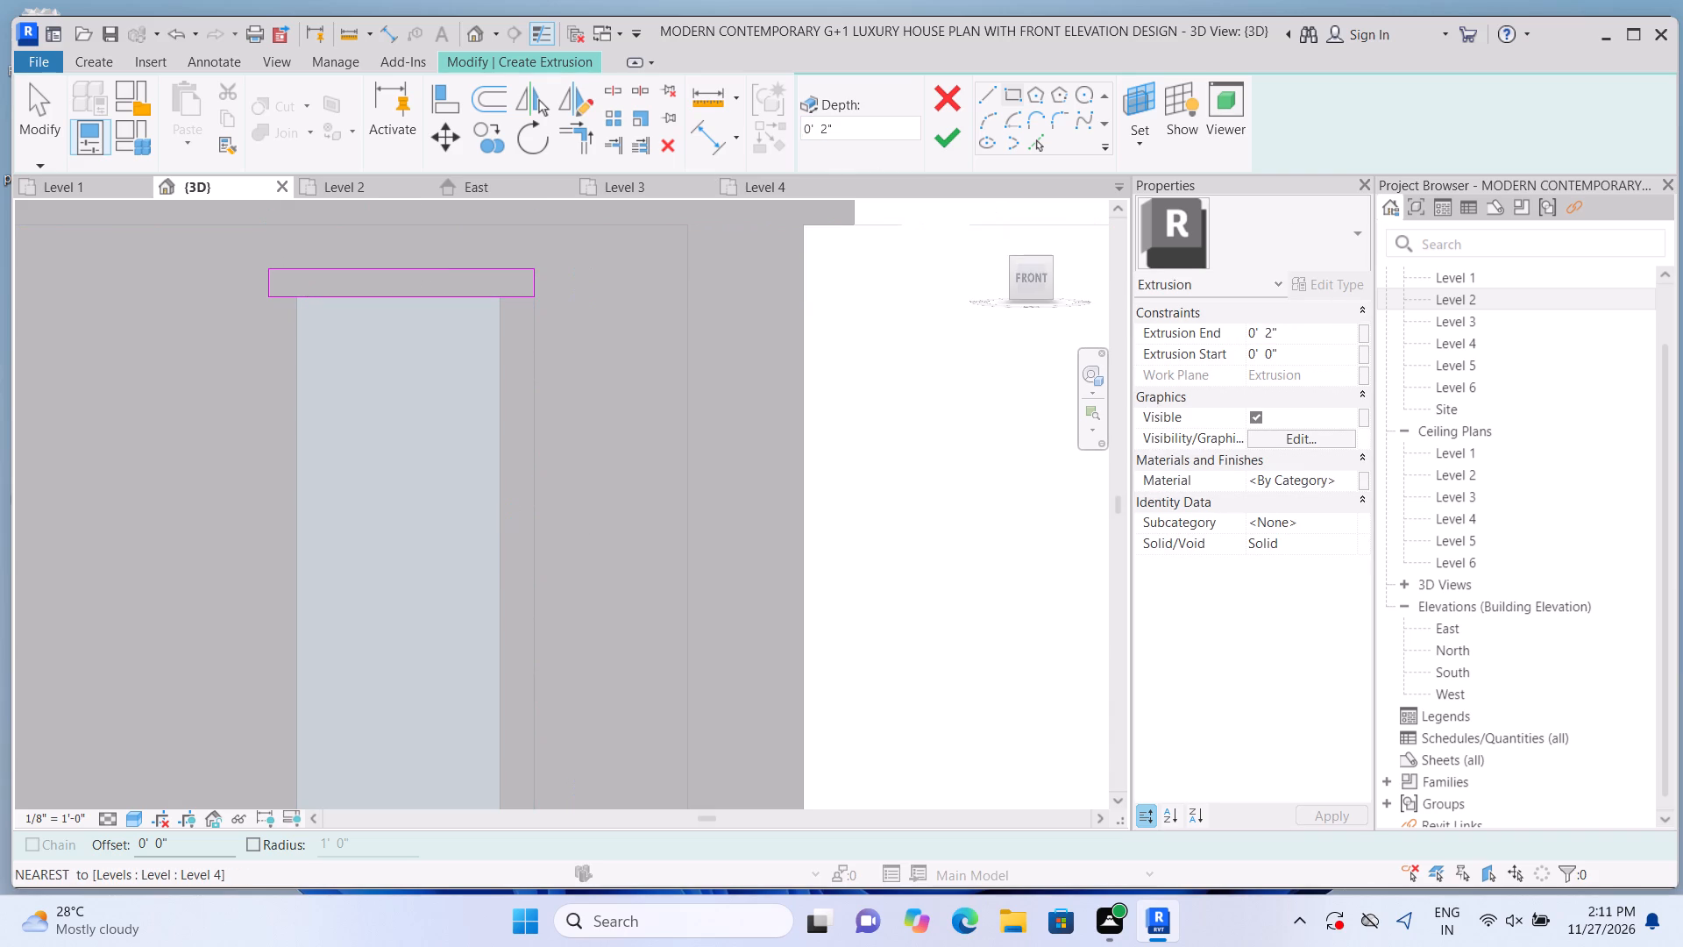
key("BackSpace")
key("BackSpace")
key("BackSpace")
key("BackSpace")
key("BackSpace")
key("BackSpace")
key("BackSpace")
key("BackSpace")
key("BackSpace")
type("3\"")
key("Return")
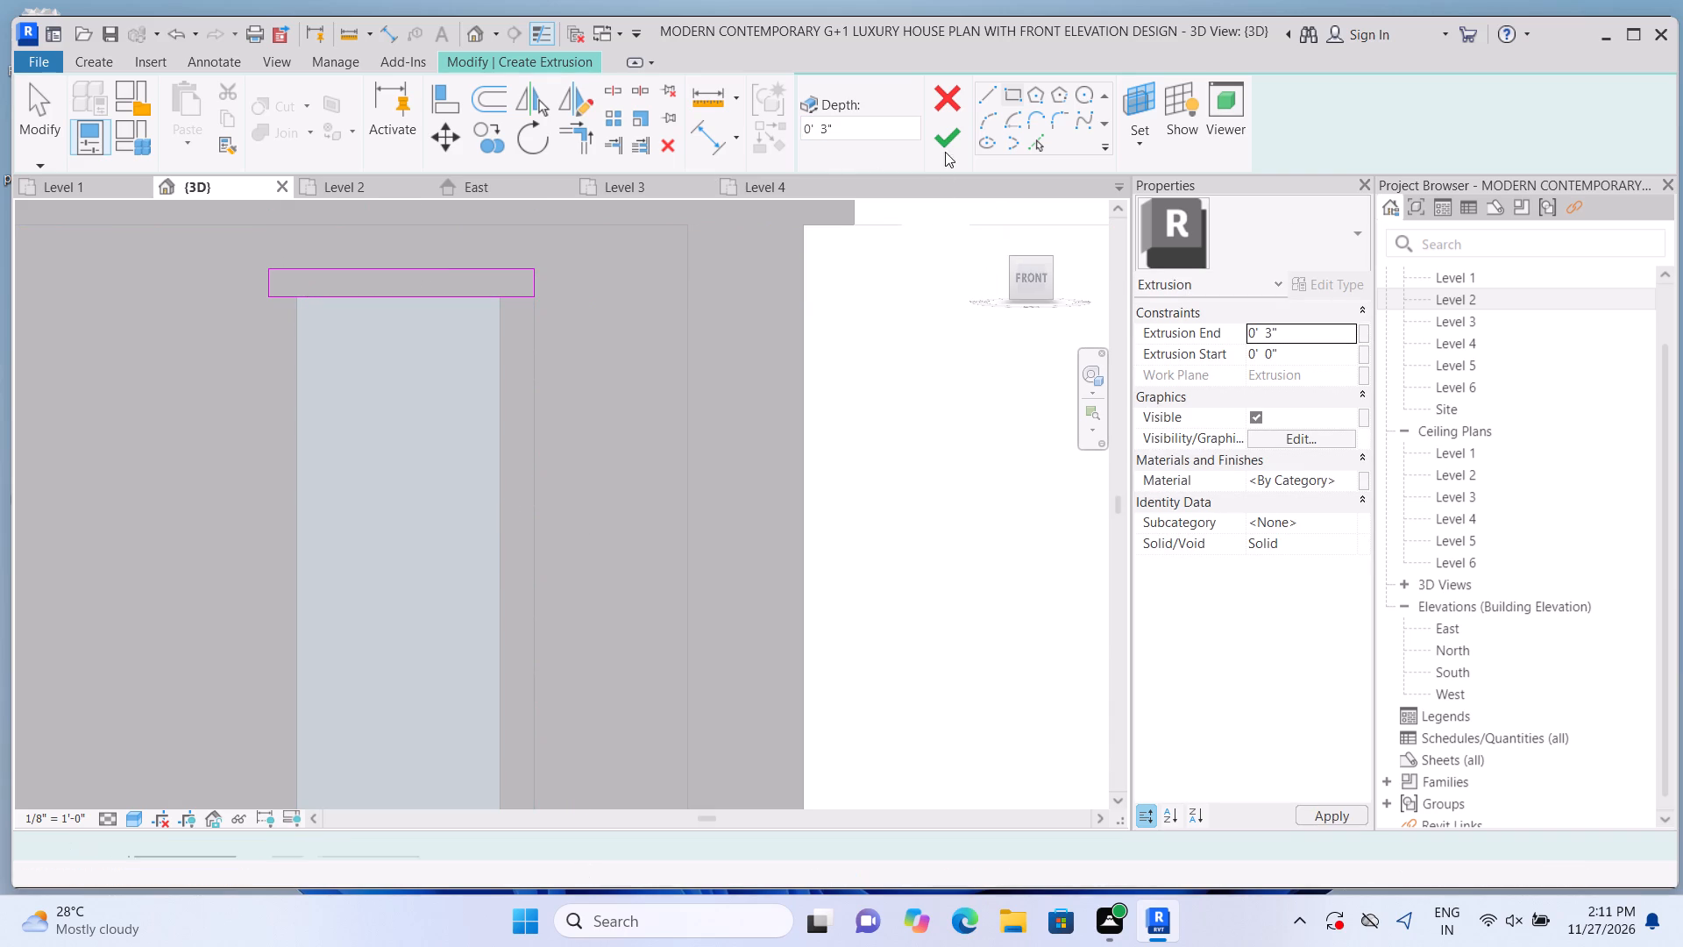
left_click(943, 138)
left_click(887, 482)
Join the vertical trim strip with the head trim above the tall window.
scroll(912, 444, "down", 1)
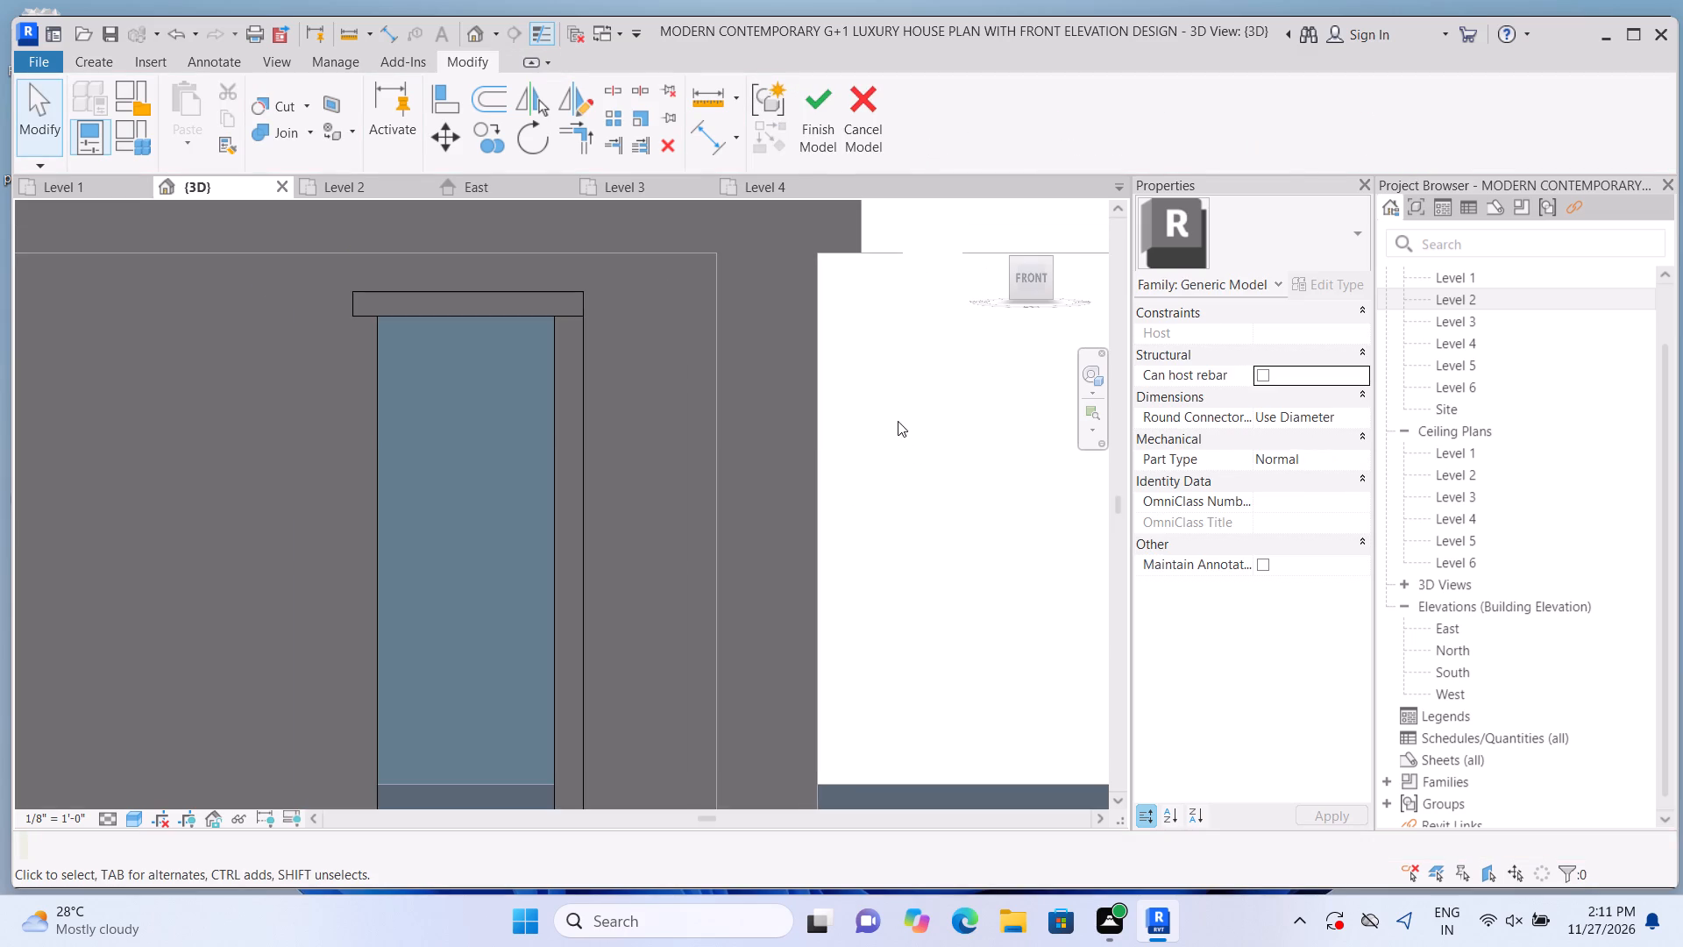
scroll(898, 421, "up", 1)
left_click(308, 132)
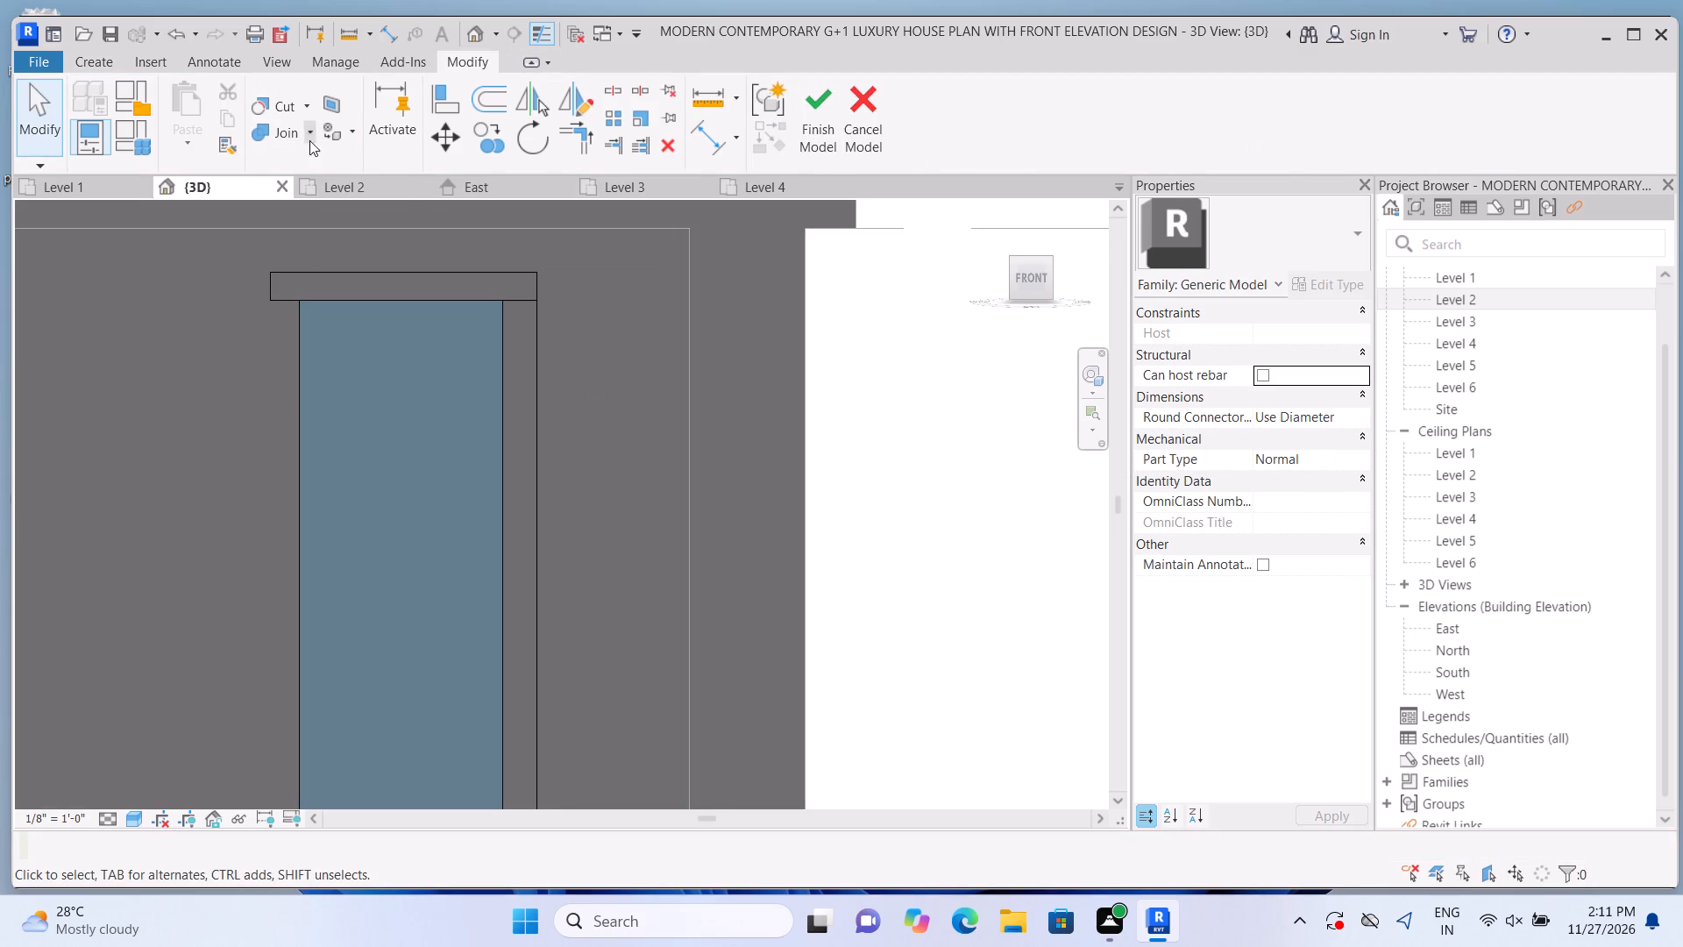
left_click(313, 156)
left_click(513, 391)
left_click(508, 301)
scroll(593, 303, "down", 2)
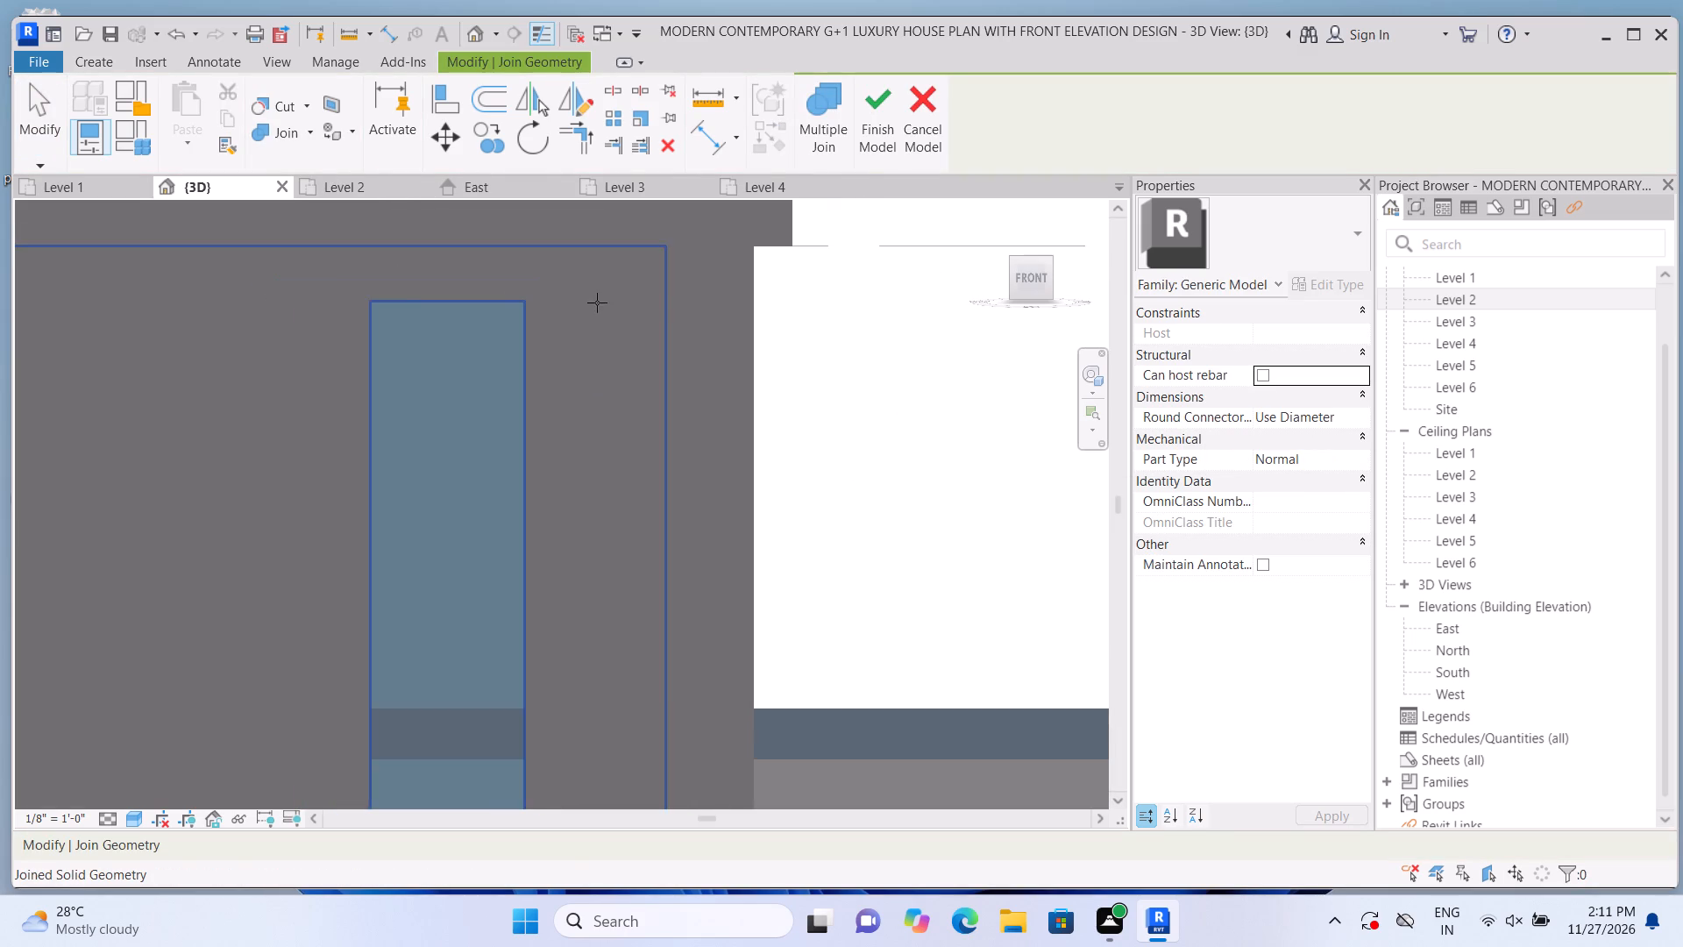
scroll(597, 303, "down", 3)
scroll(825, 341, "down", 1)
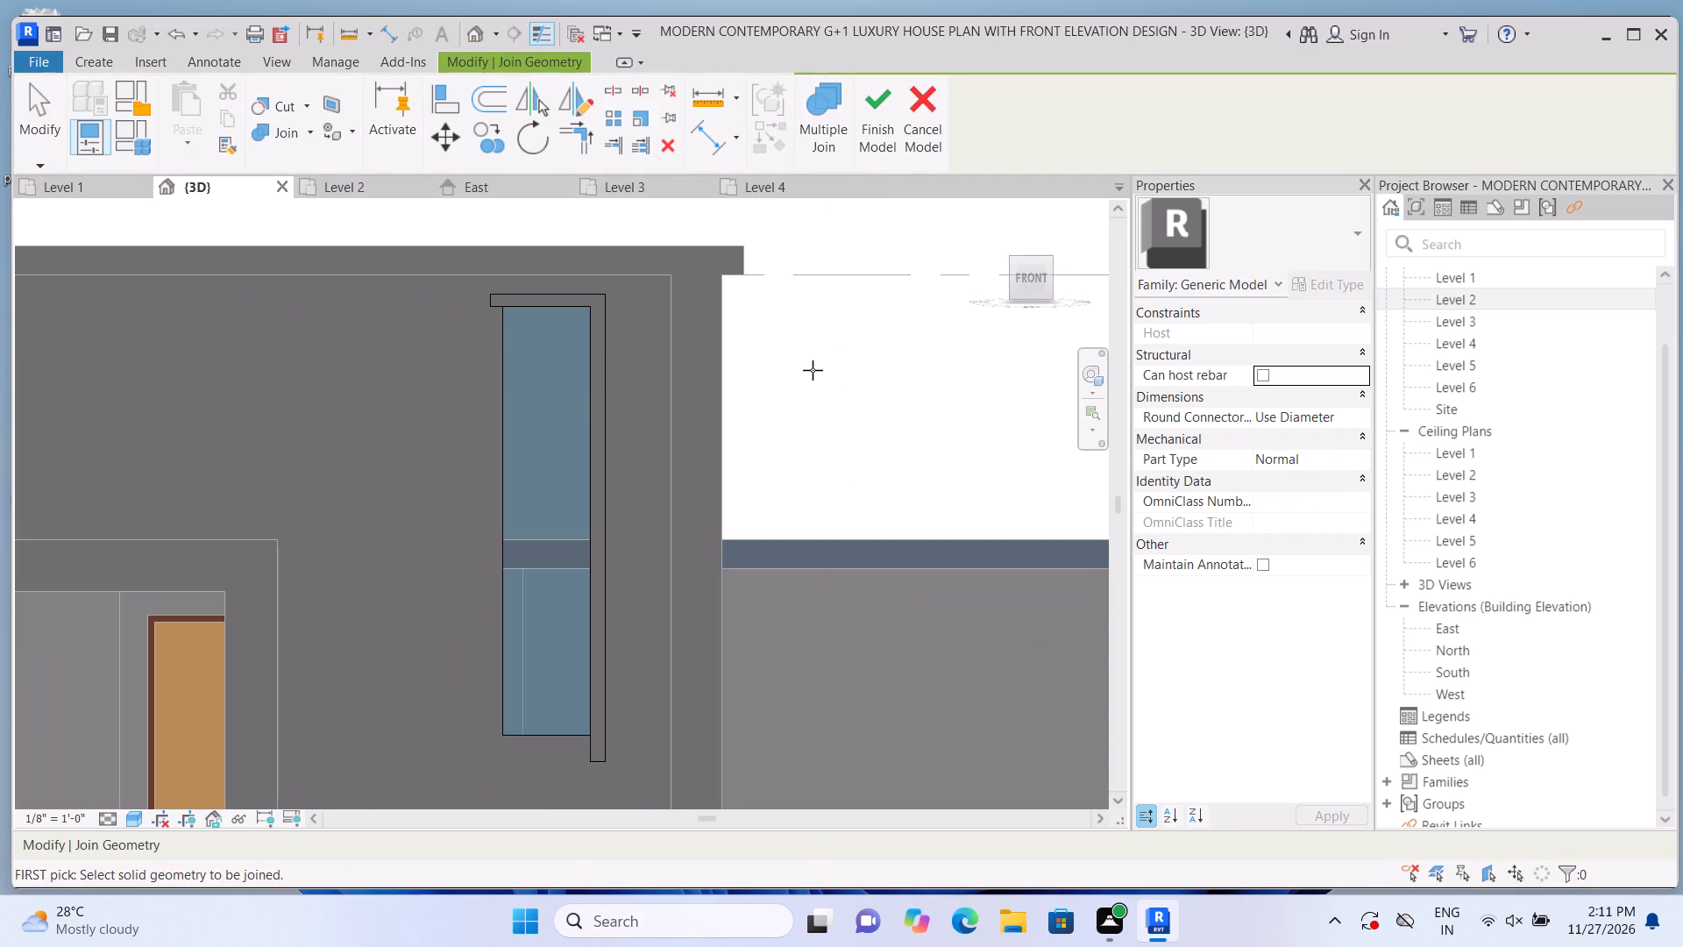
Extrude a narrow strip about 15'-6" tall on the cladding face, along the tall window's untrimmed side from the head trim past the sill.
double_click(93, 62)
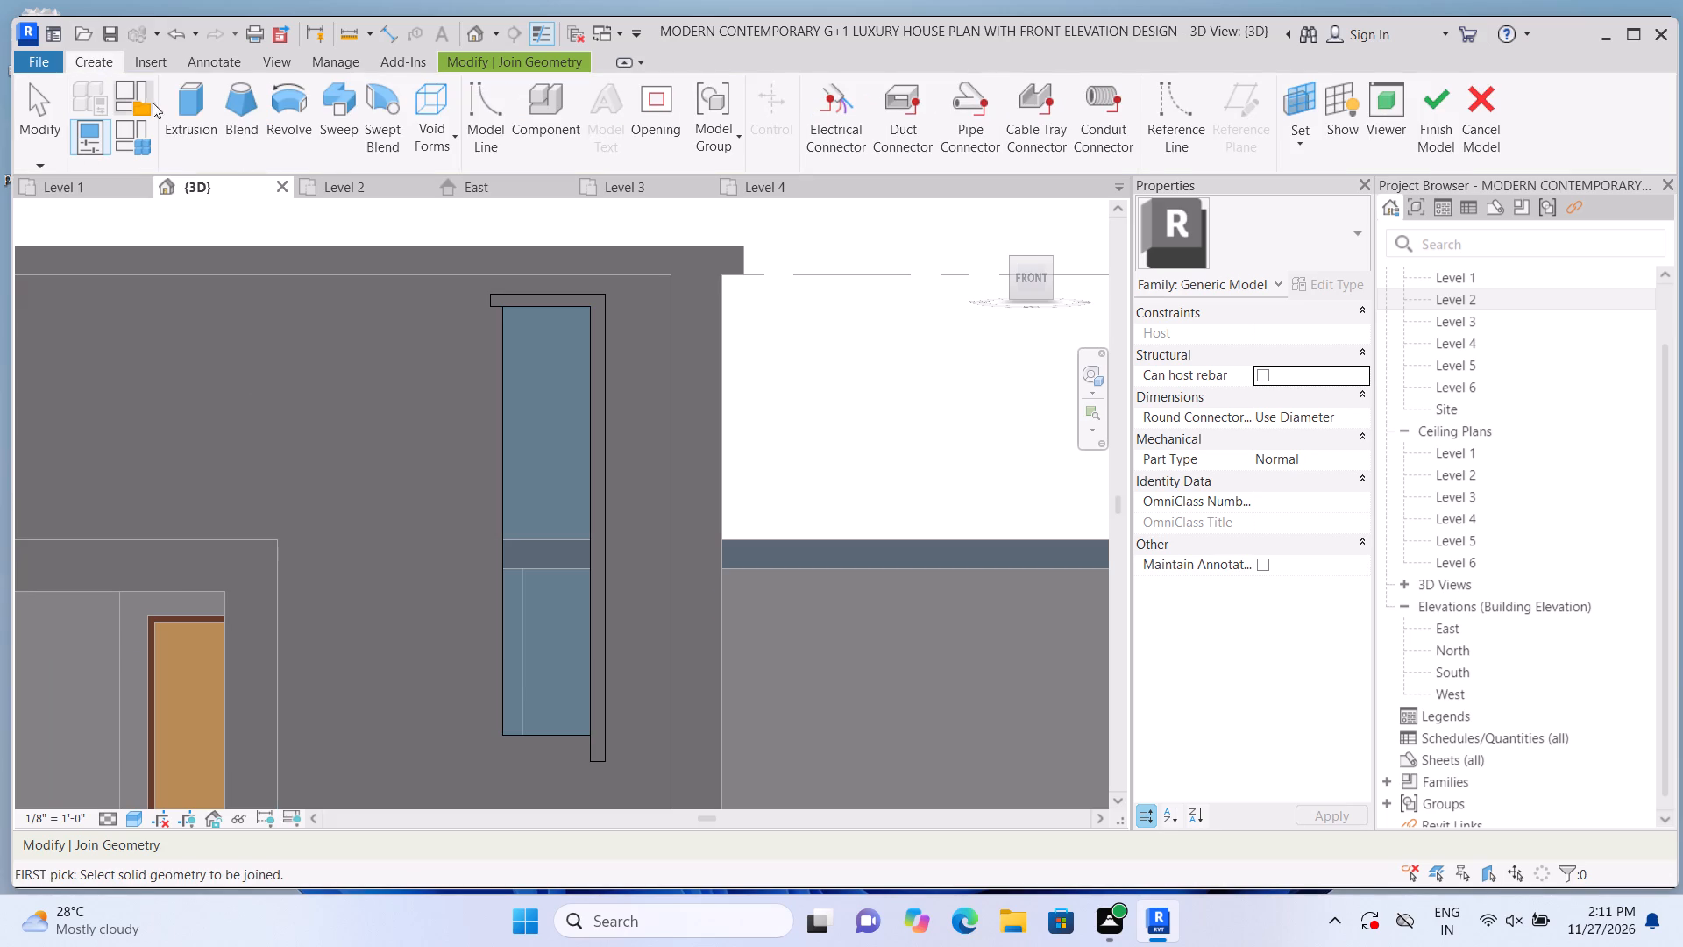
left_click(182, 116)
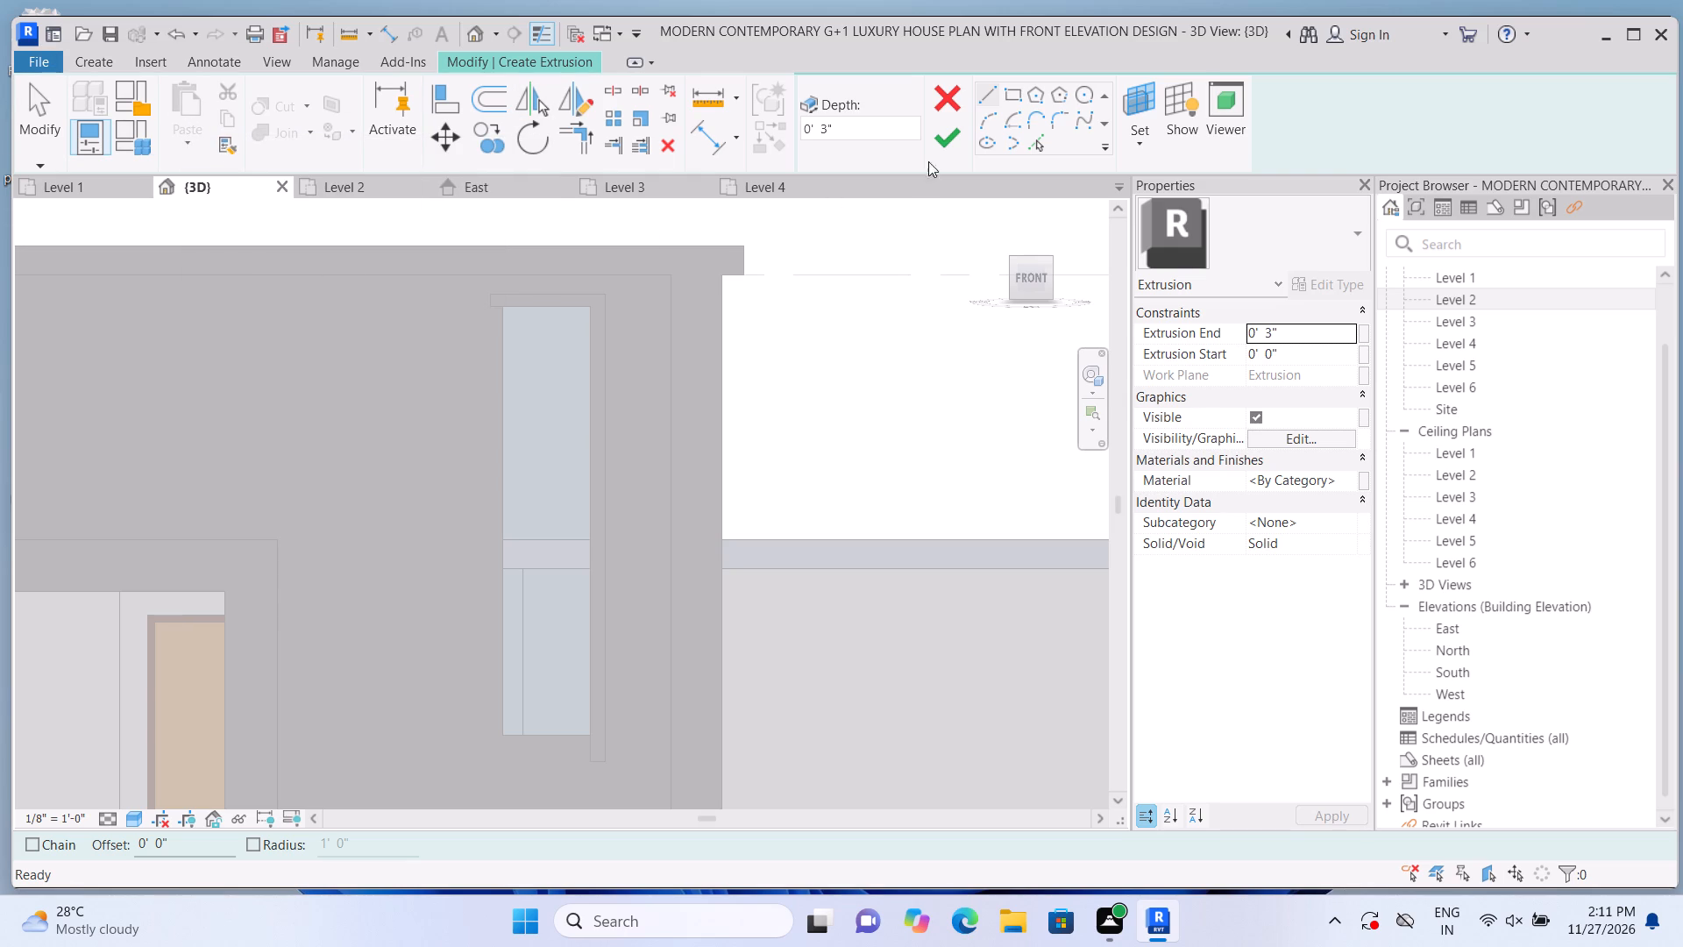
left_click(1010, 91)
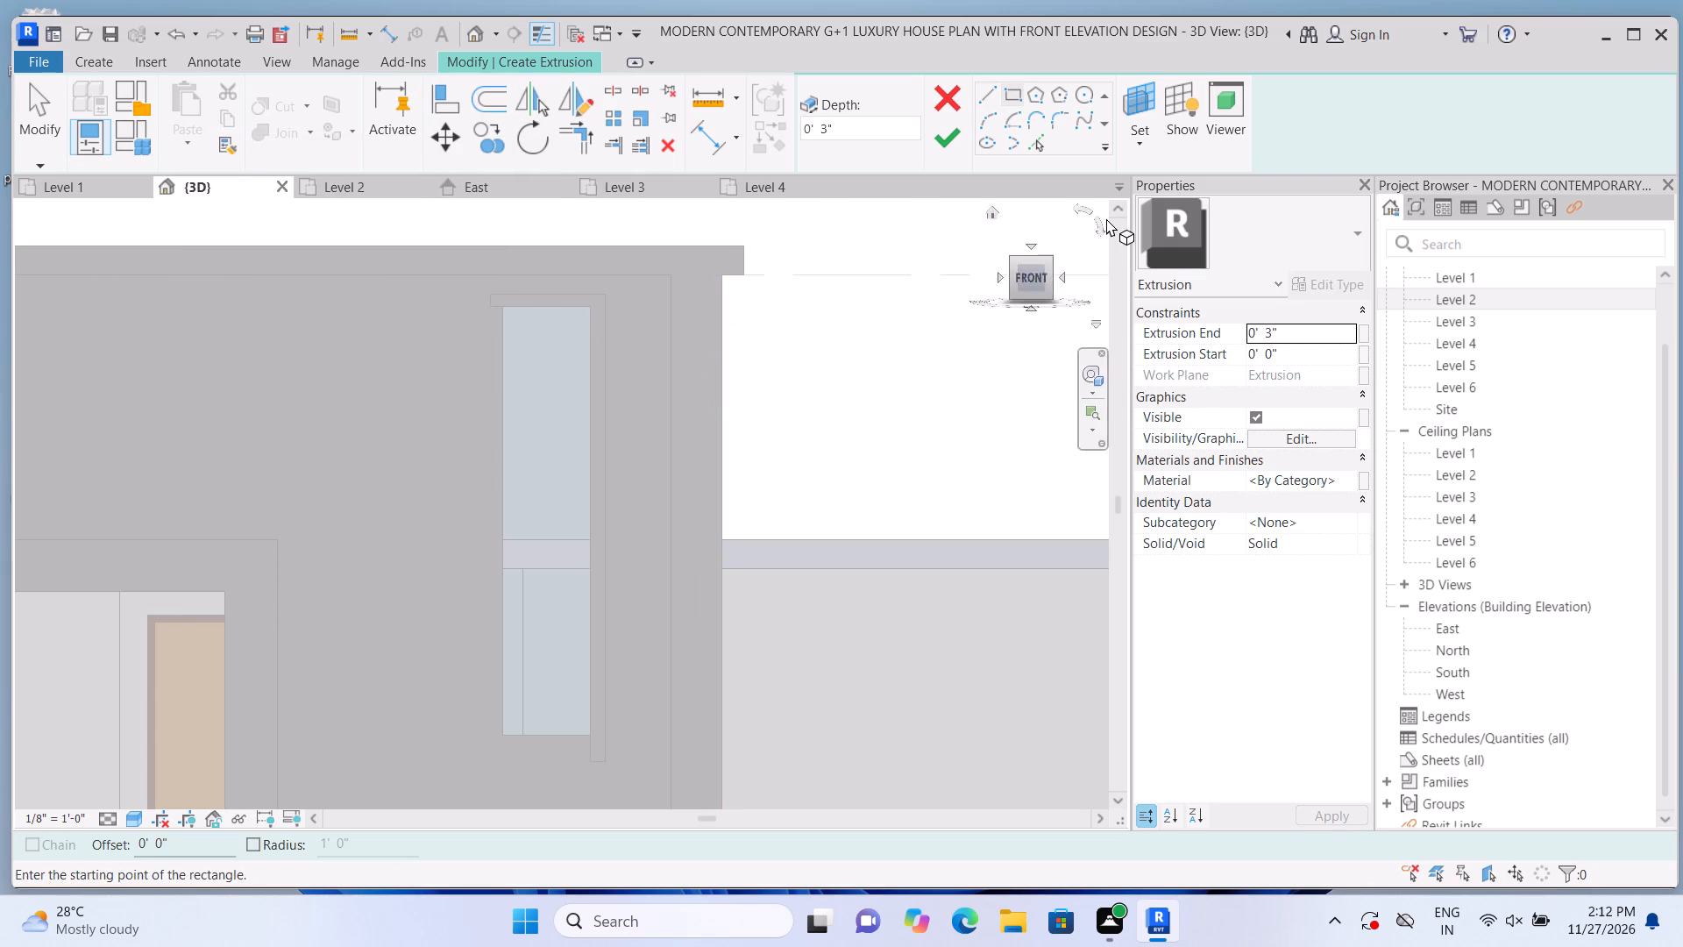
left_click(1138, 144)
left_click(1143, 210)
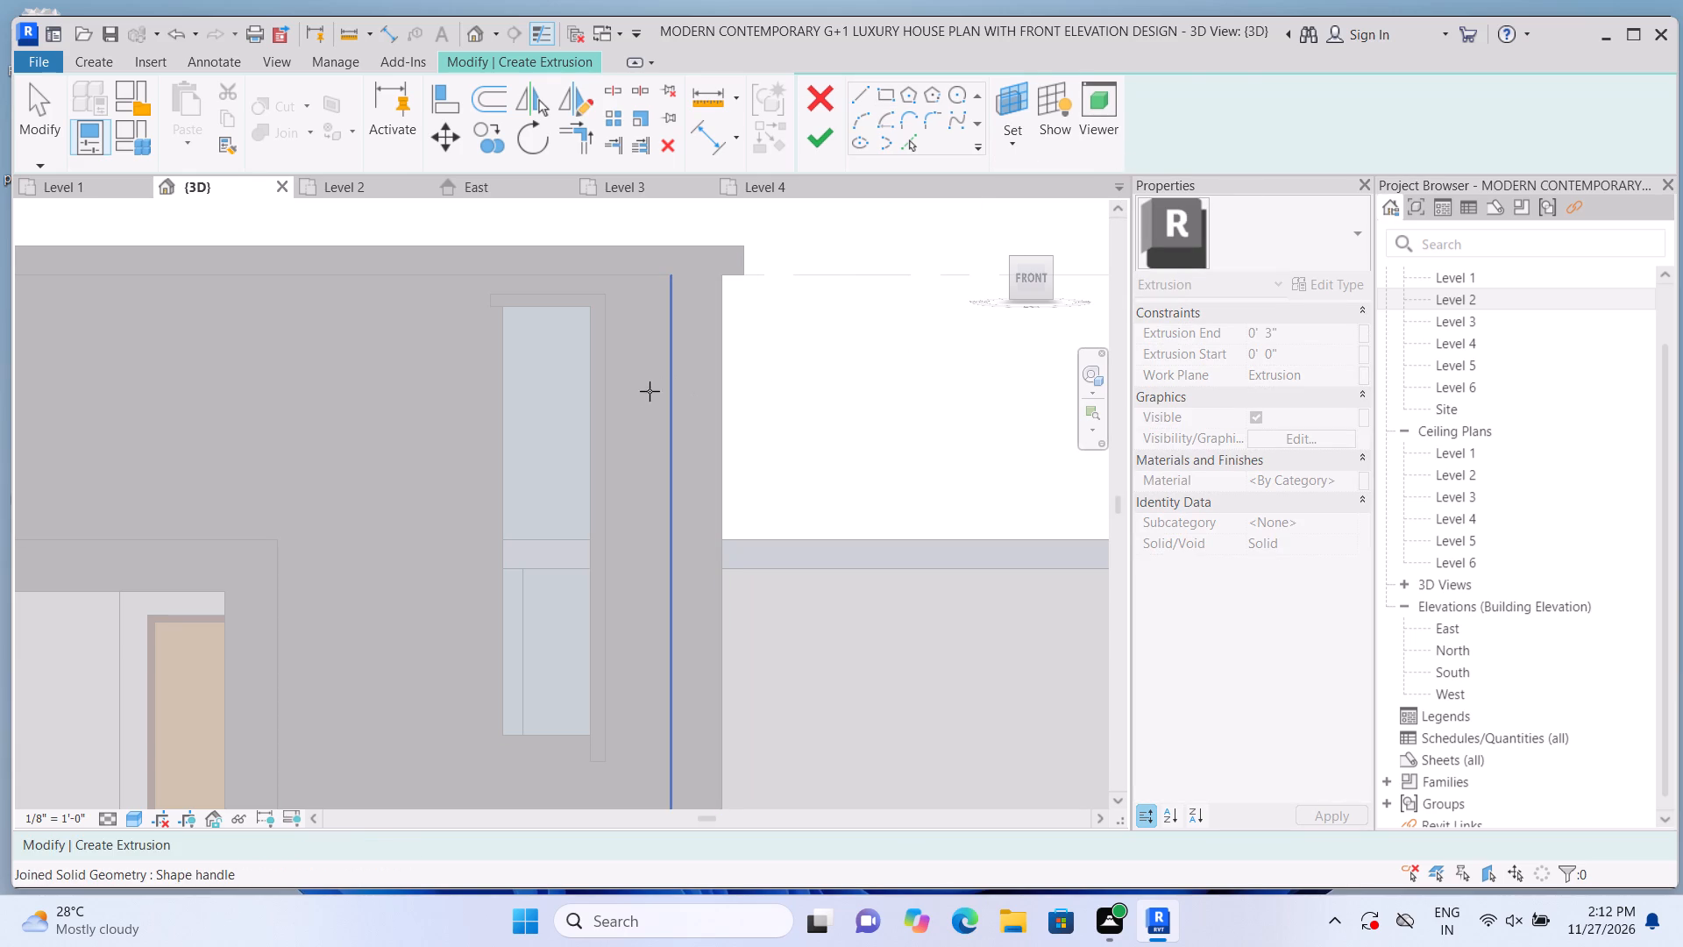
left_click(629, 397)
left_click(1012, 100)
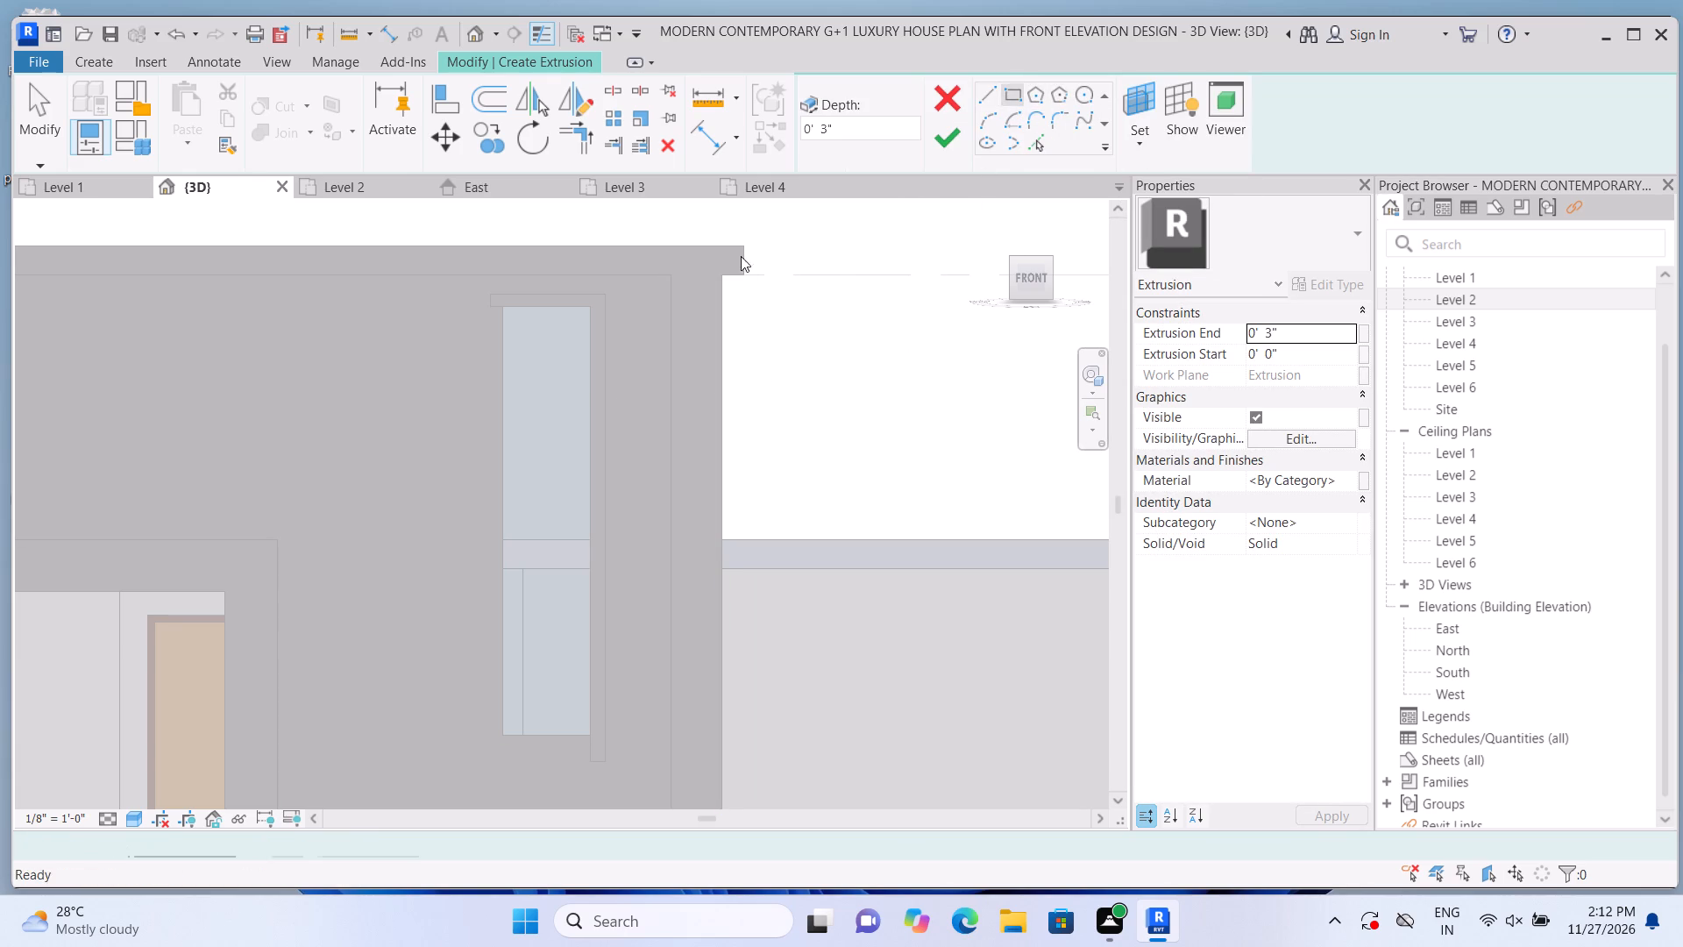
scroll(630, 274, "up", 2)
scroll(487, 315, "up", 3)
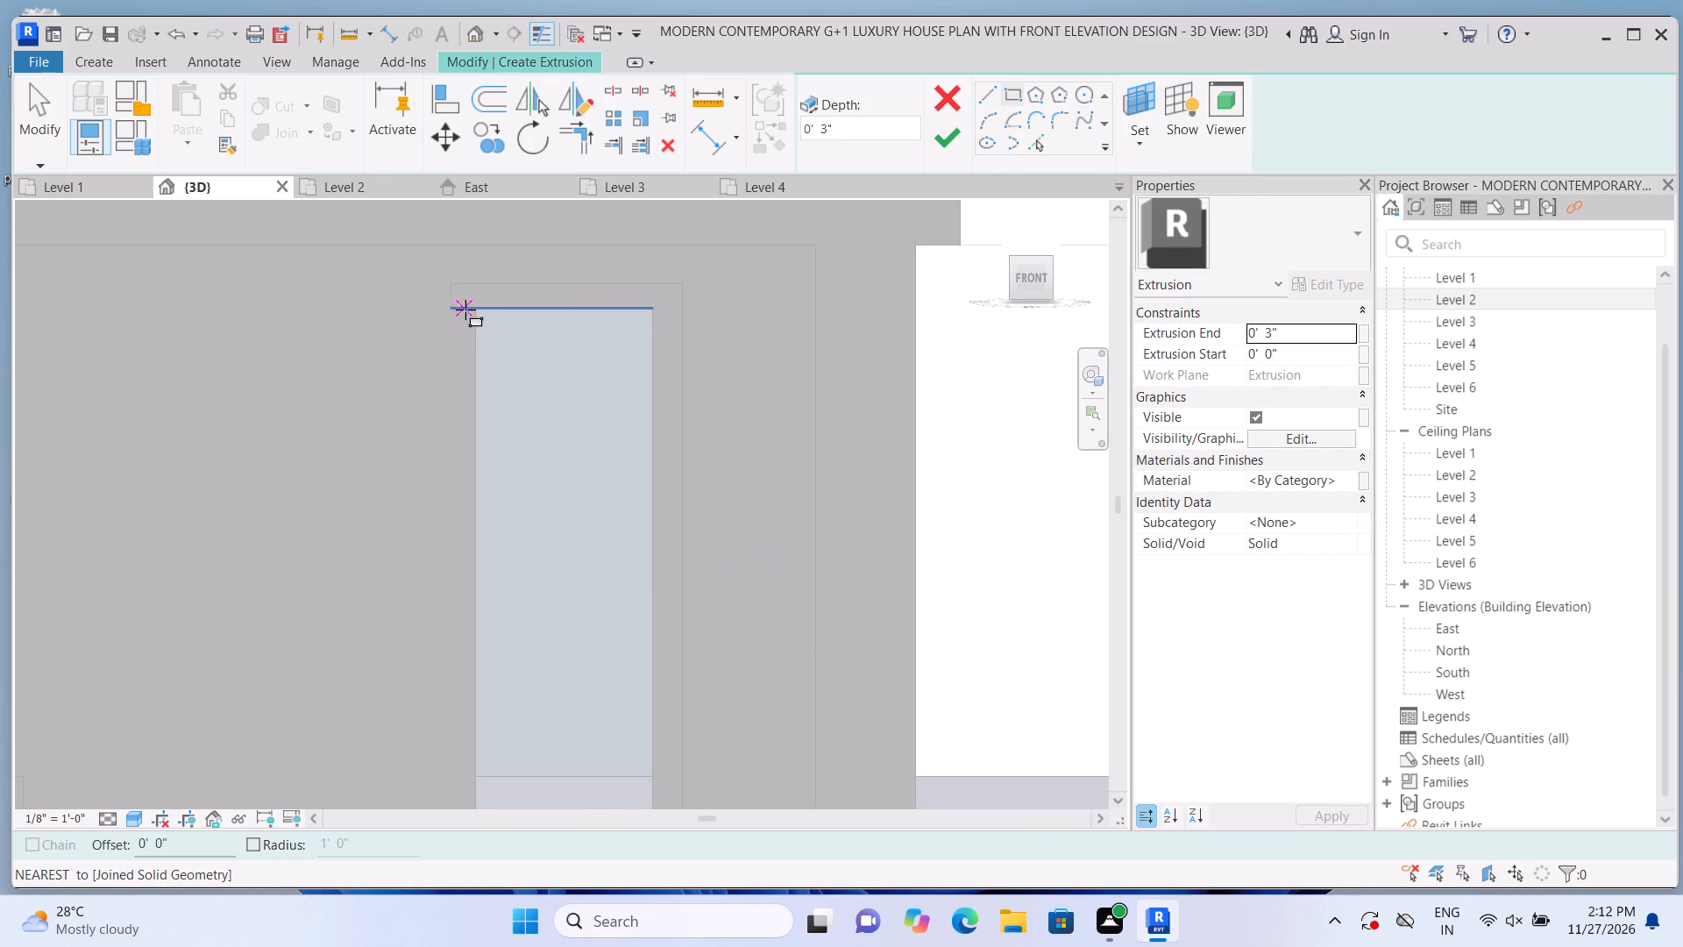
left_click(469, 309)
scroll(425, 459, "up", 1)
middle_click_drag(424, 459, 417, 291)
scroll(420, 263, "down", 1)
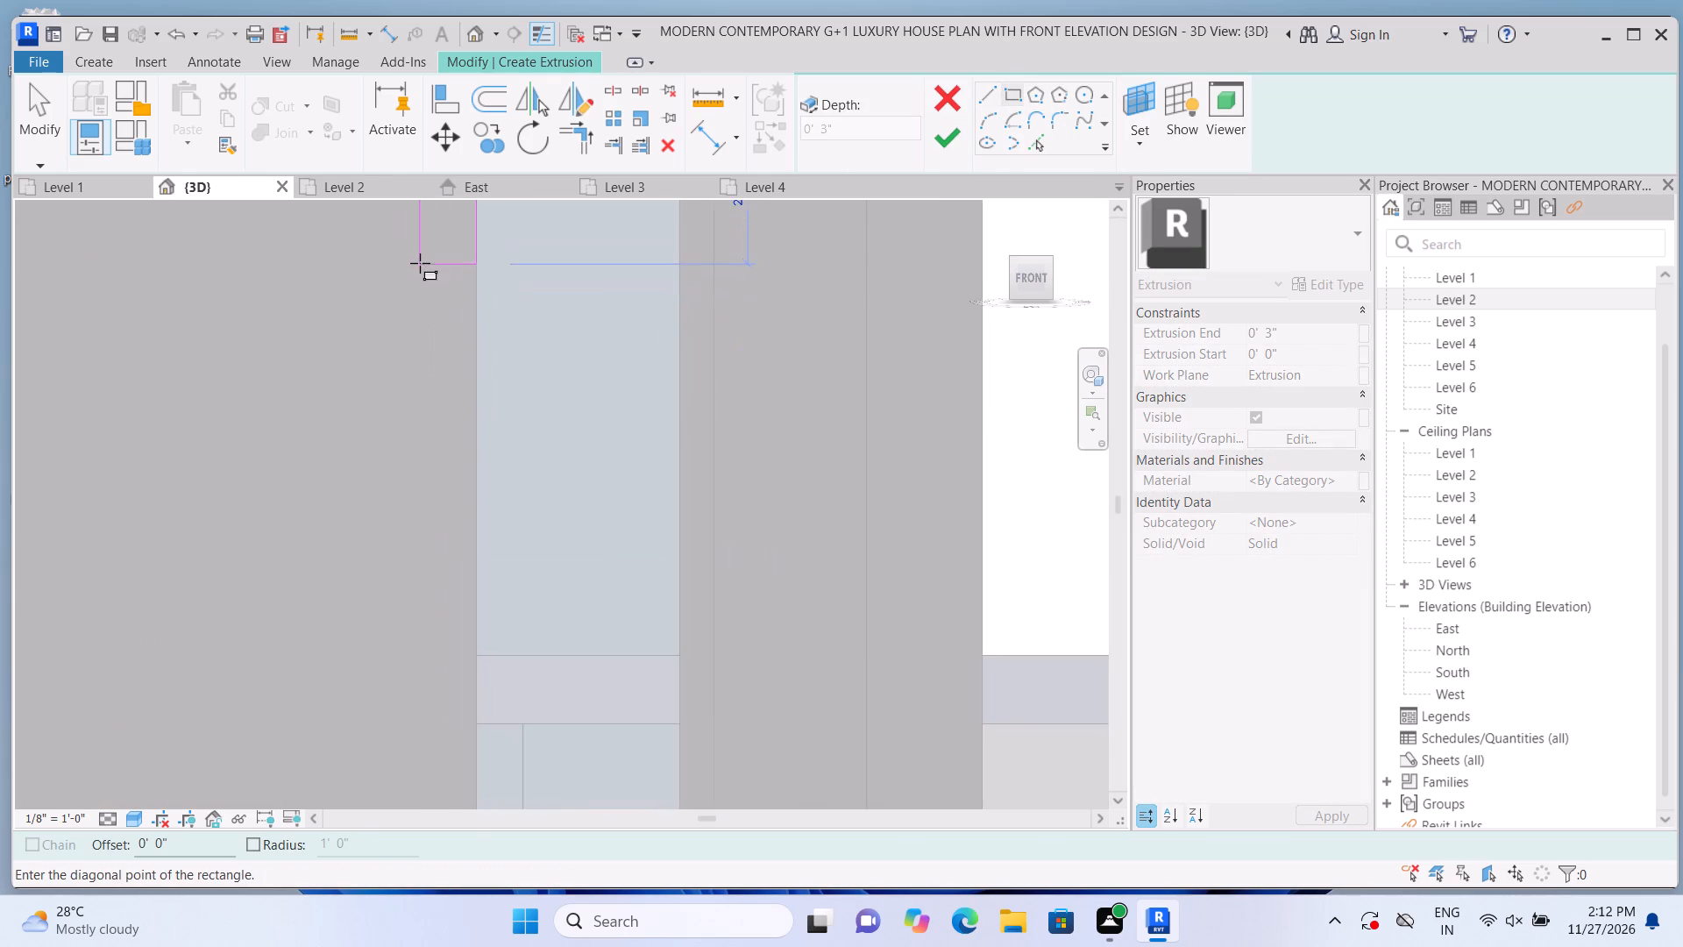
scroll(420, 263, "down", 6)
scroll(393, 640, "up", 4)
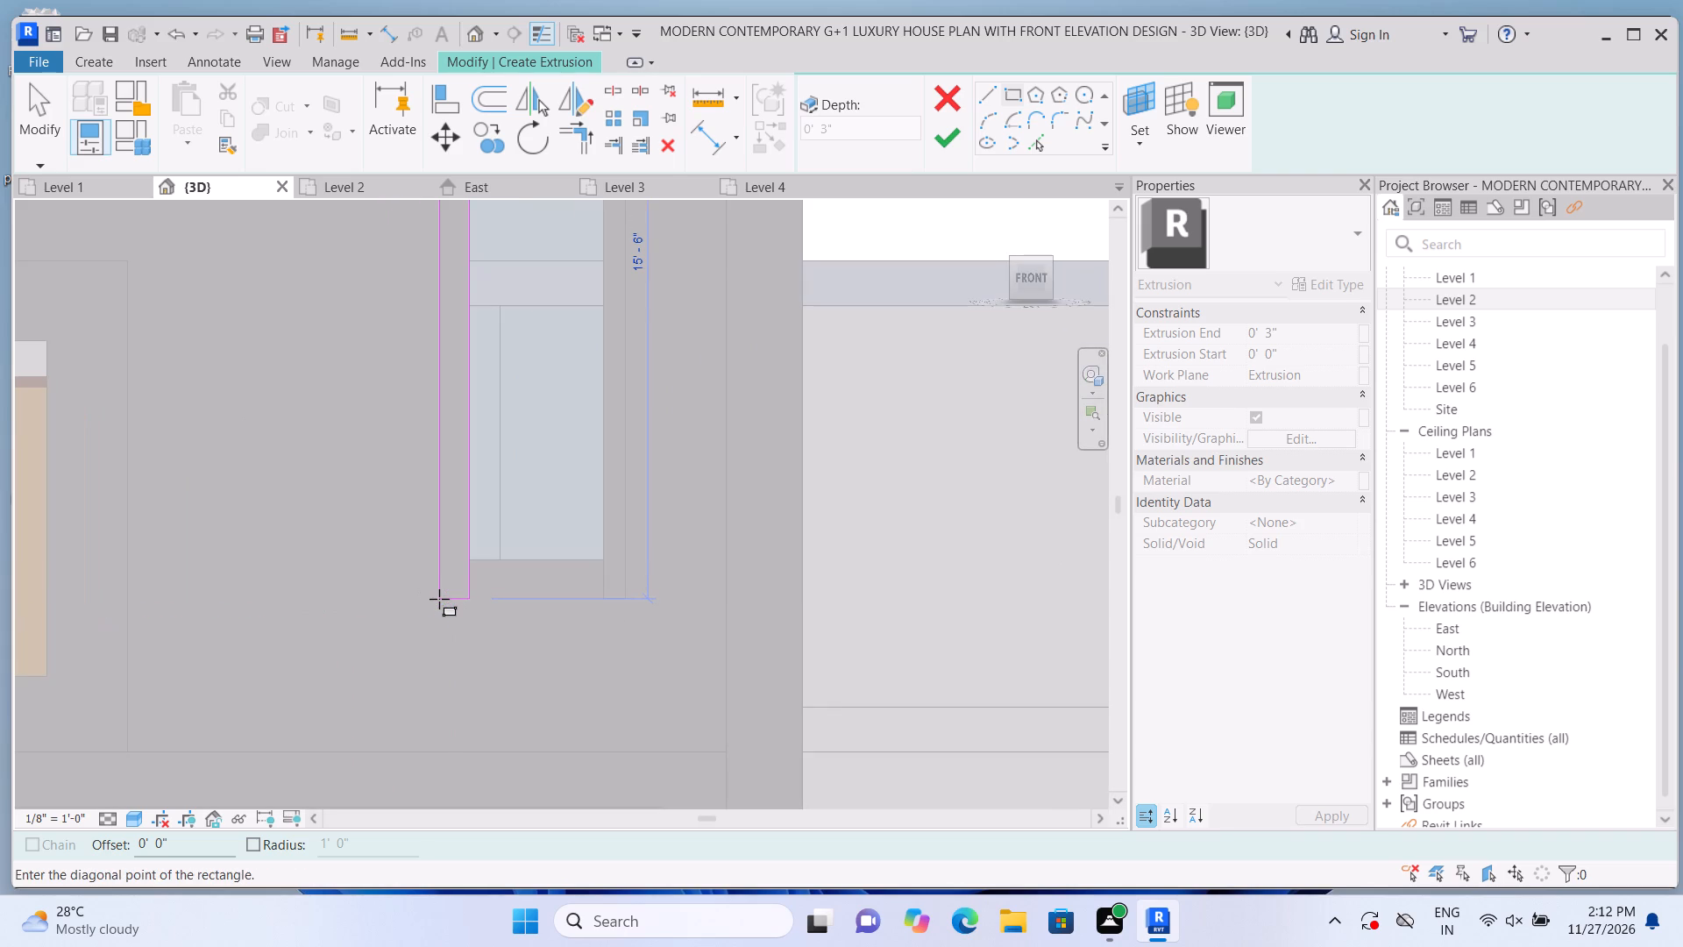
scroll(440, 600, "up", 2)
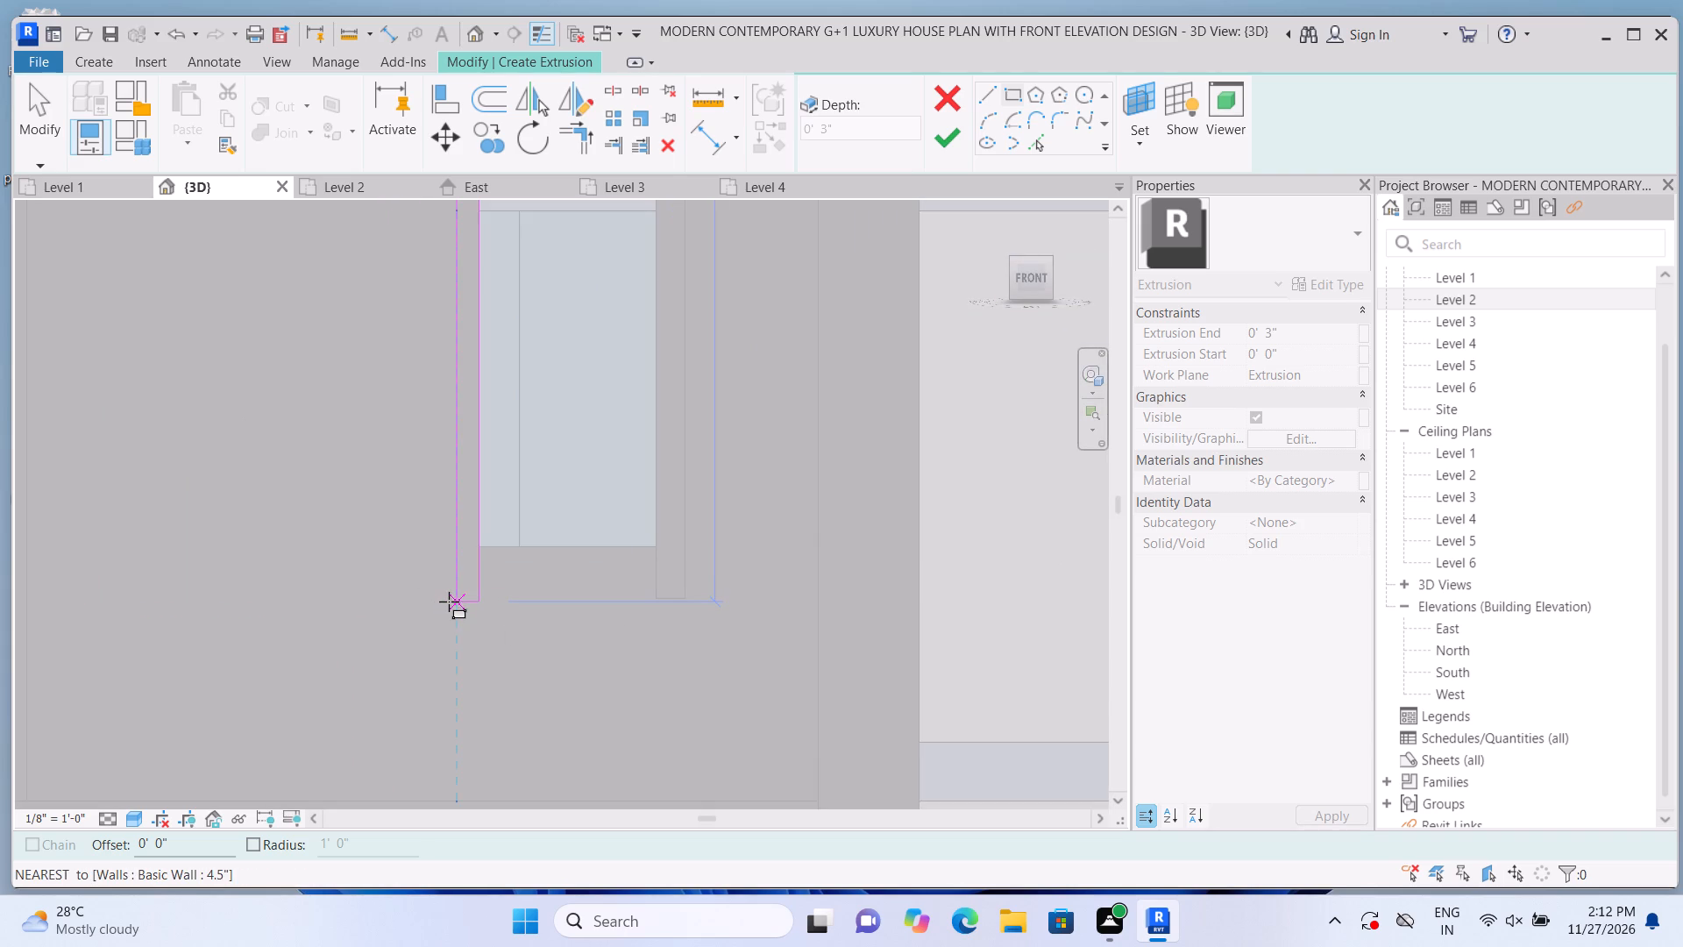
double_click(450, 602)
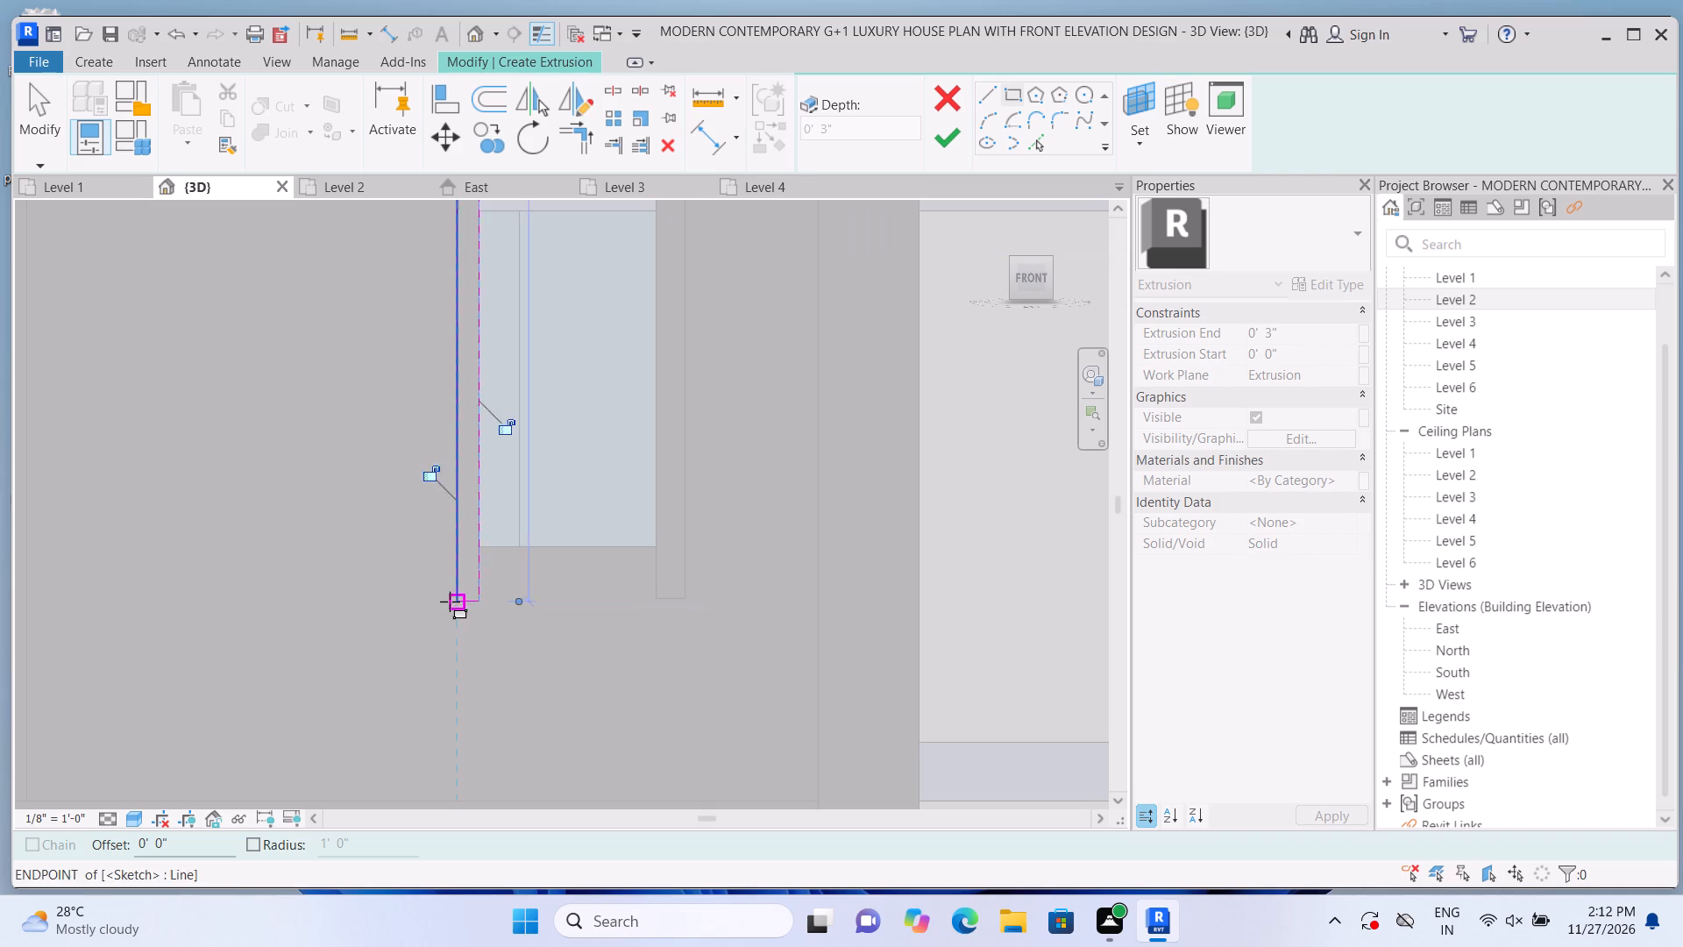
left_click(959, 145)
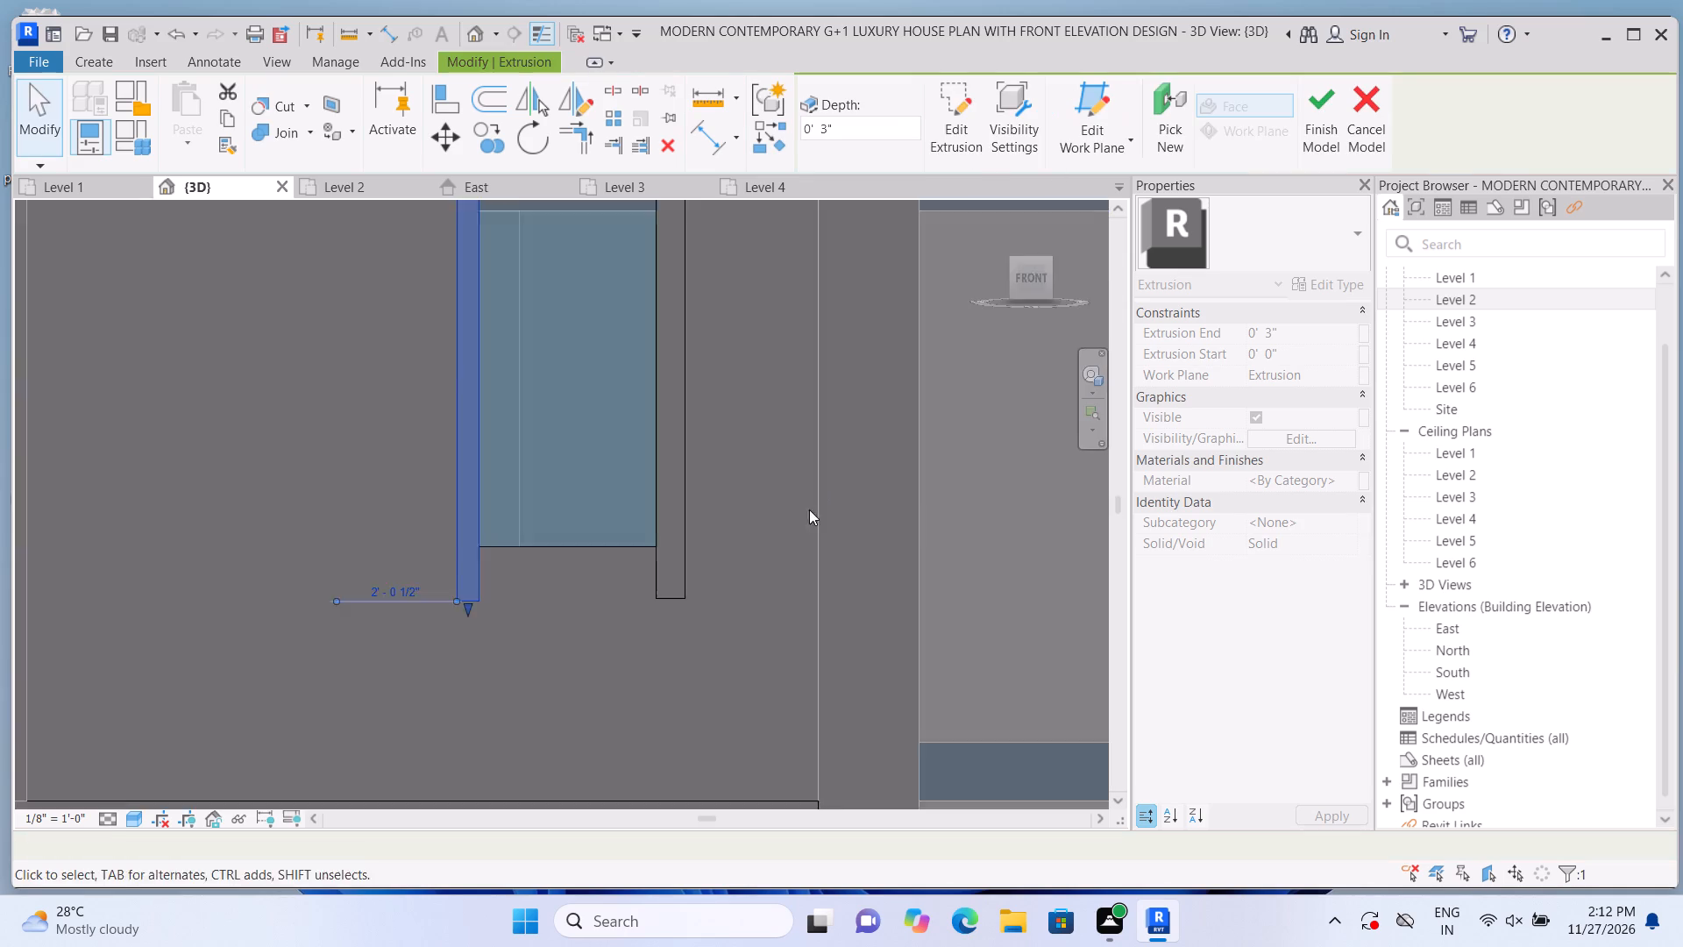
Stretch the new vertical strip's outer edge to line up with the end of the head trim.
scroll(804, 514, "down", 7)
middle_click_drag(823, 498, 659, 667)
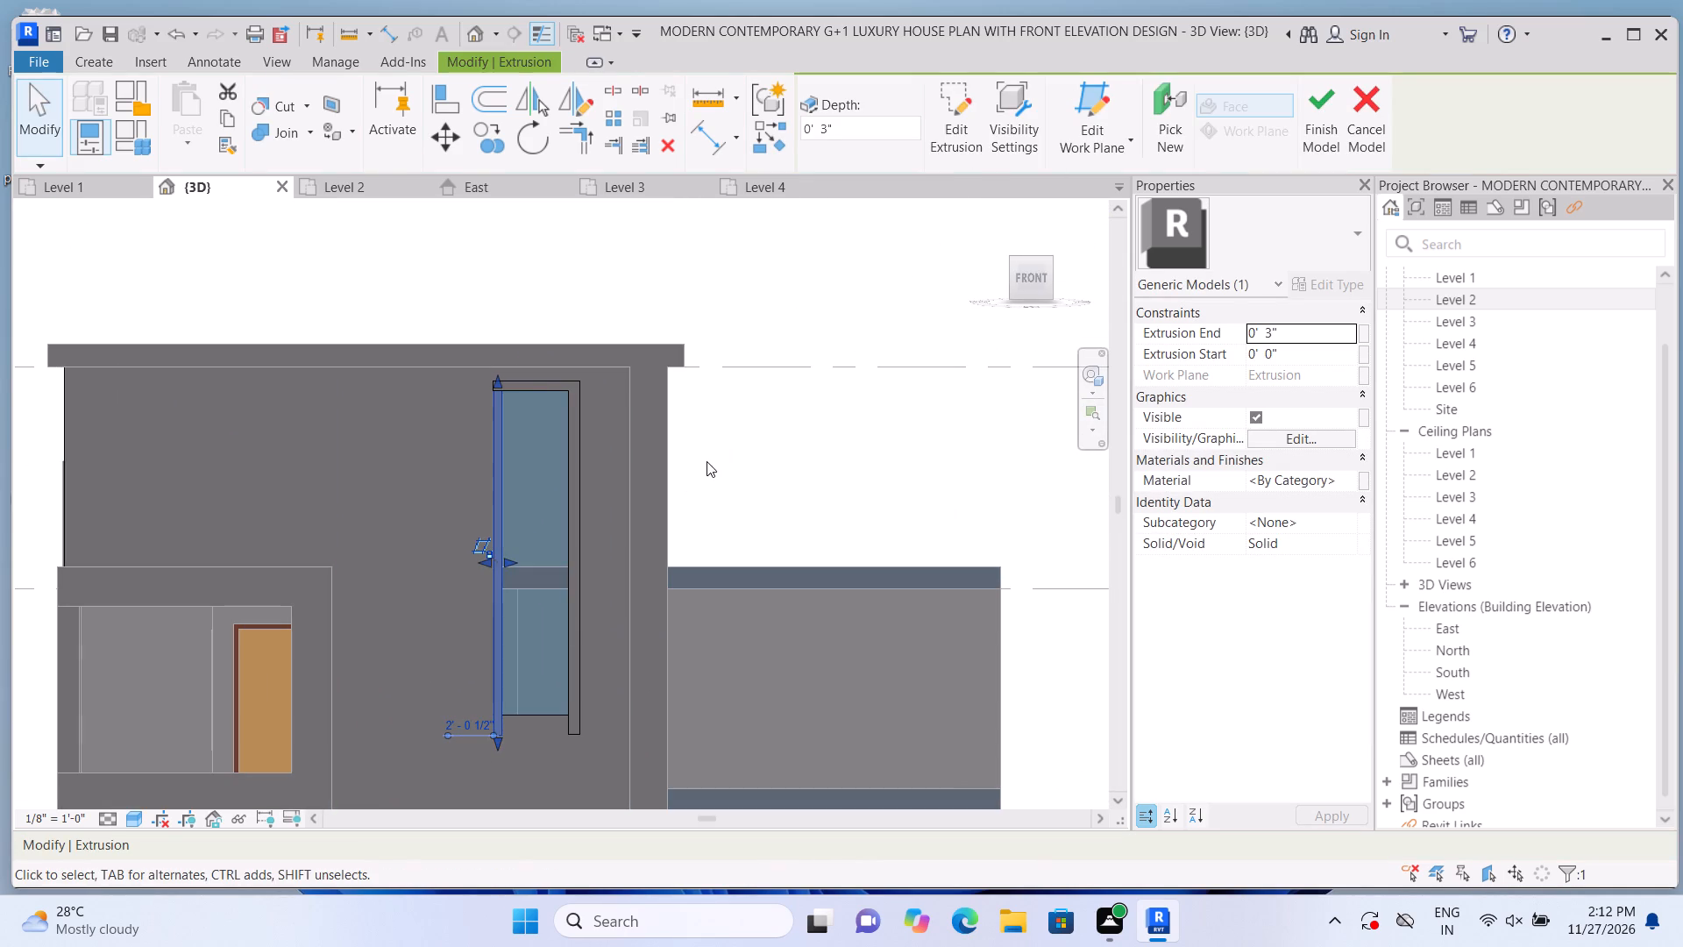
left_click(710, 459)
scroll(495, 368, "up", 12)
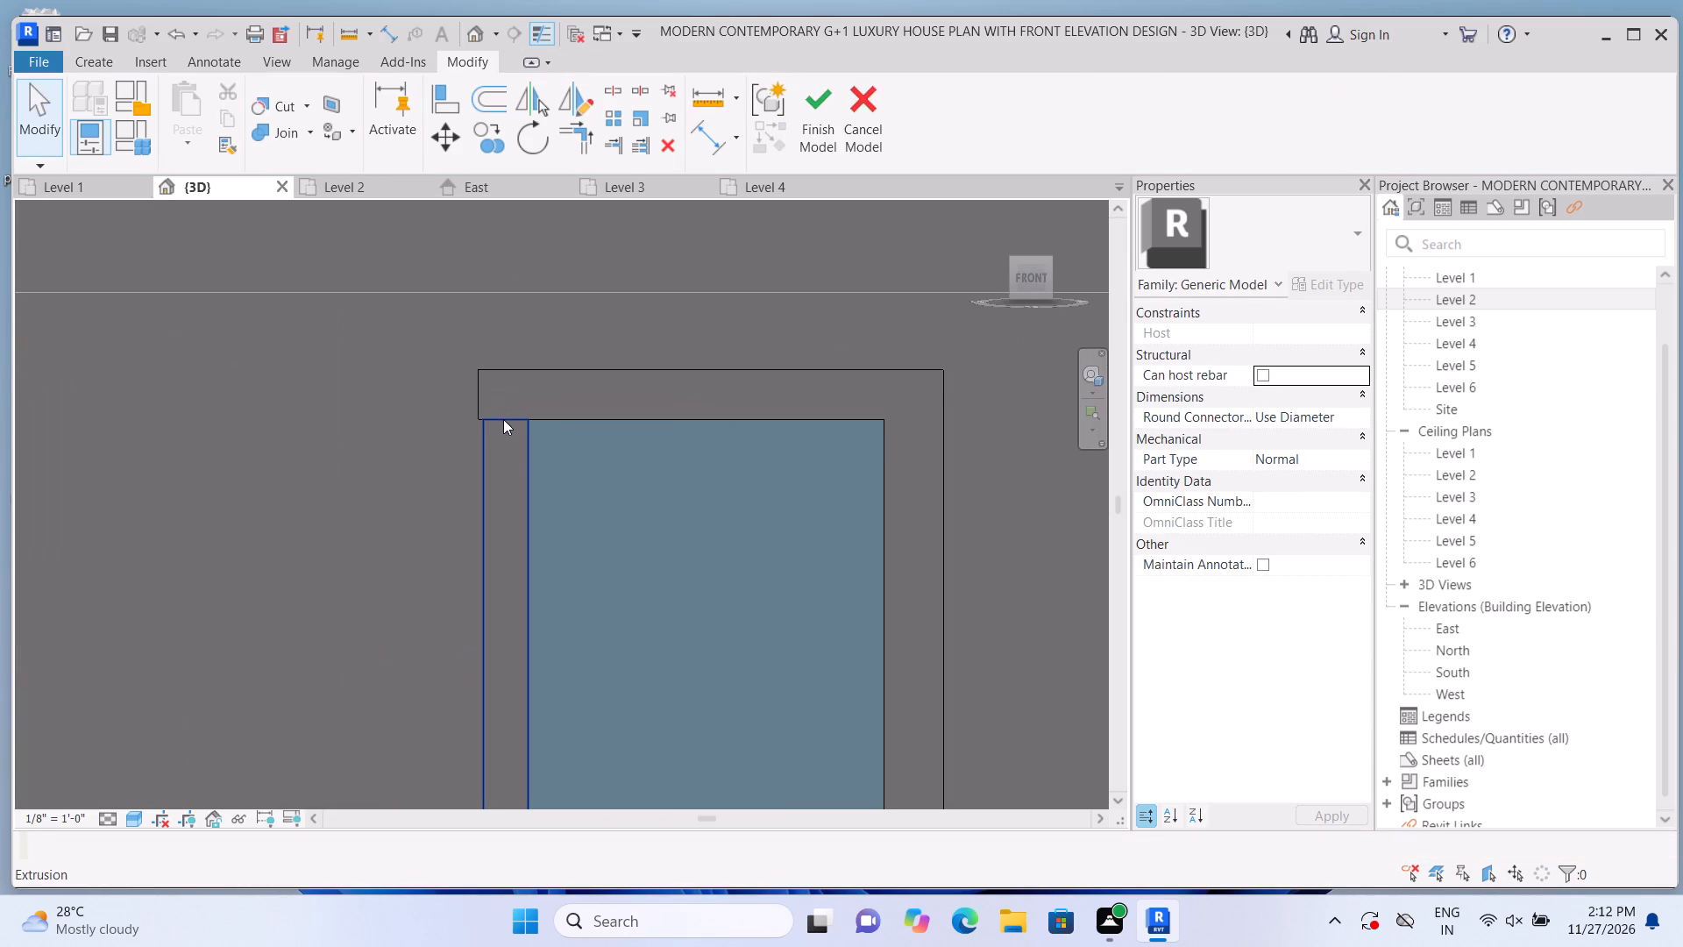
left_click(502, 424)
left_click(512, 466)
scroll(522, 447, "down", 6)
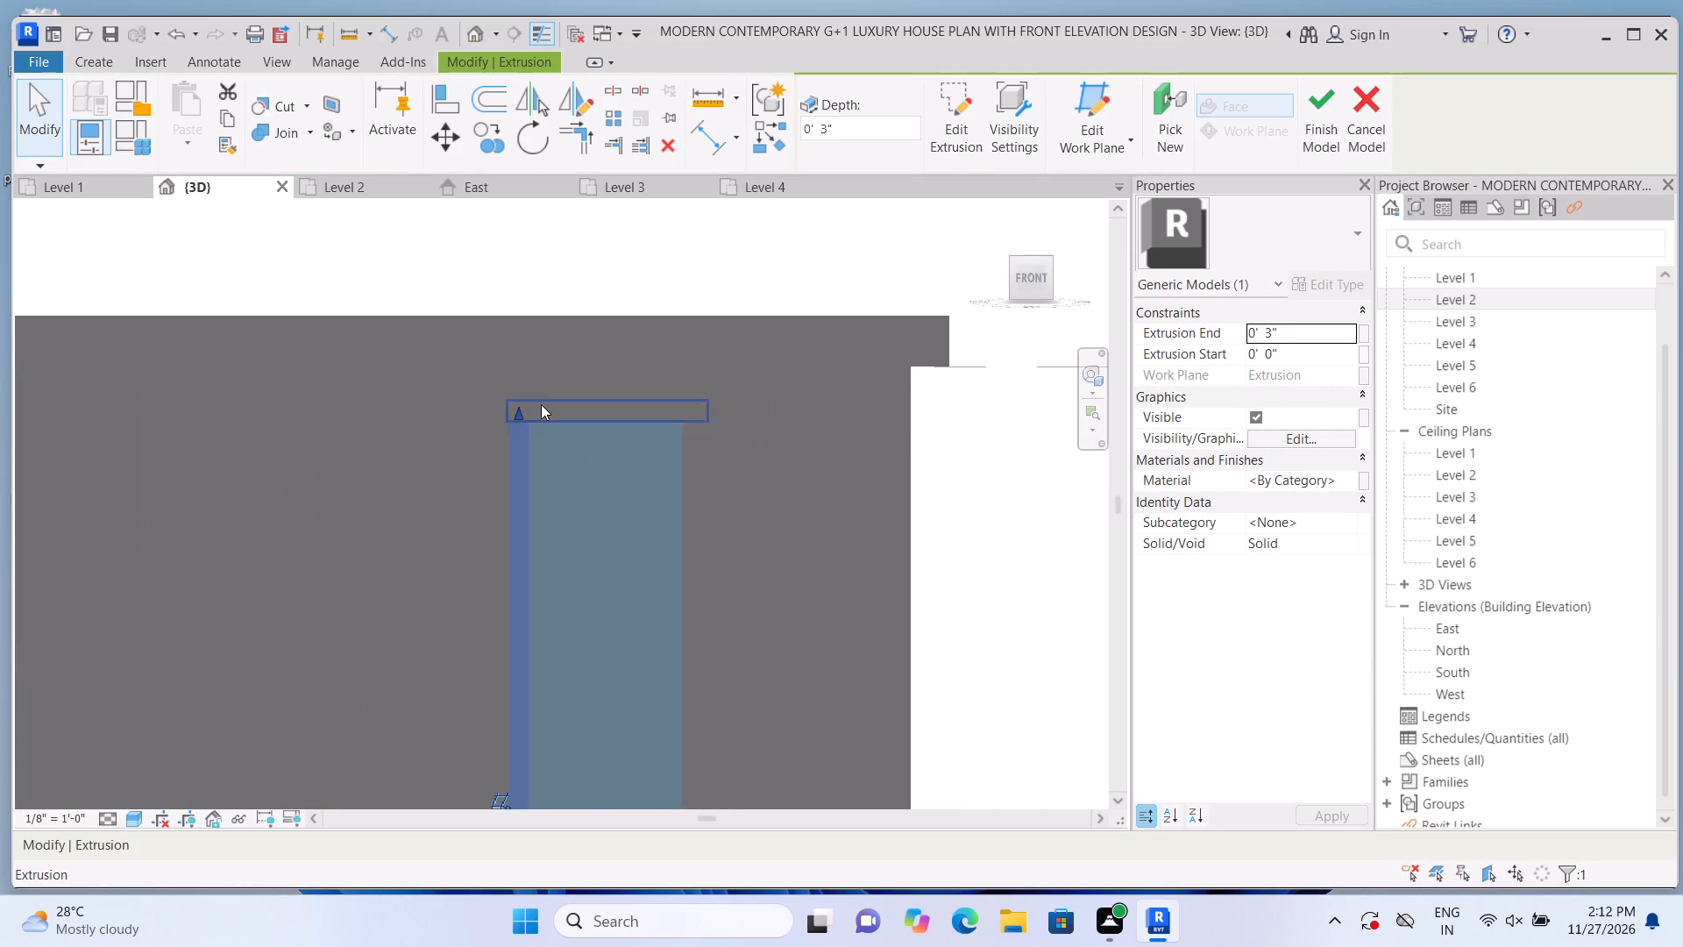
scroll(558, 609, "up", 2)
middle_click_drag(531, 652, 543, 516)
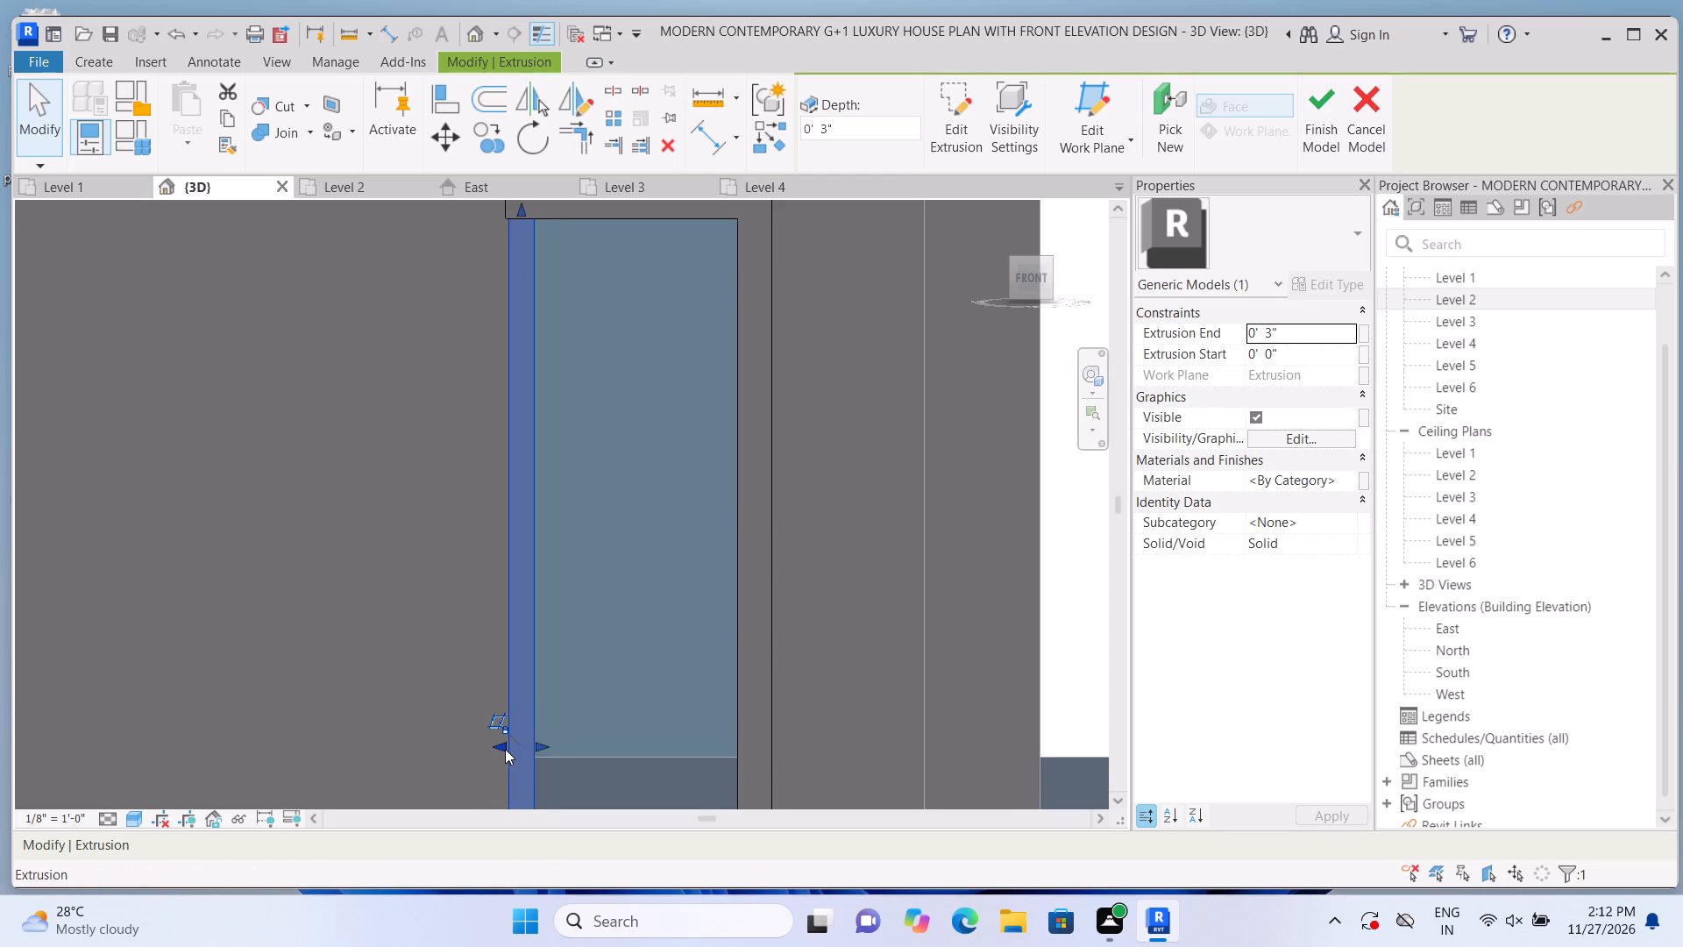
left_click(503, 748)
middle_click_drag(494, 678, 494, 758)
scroll(487, 722, "down", 2)
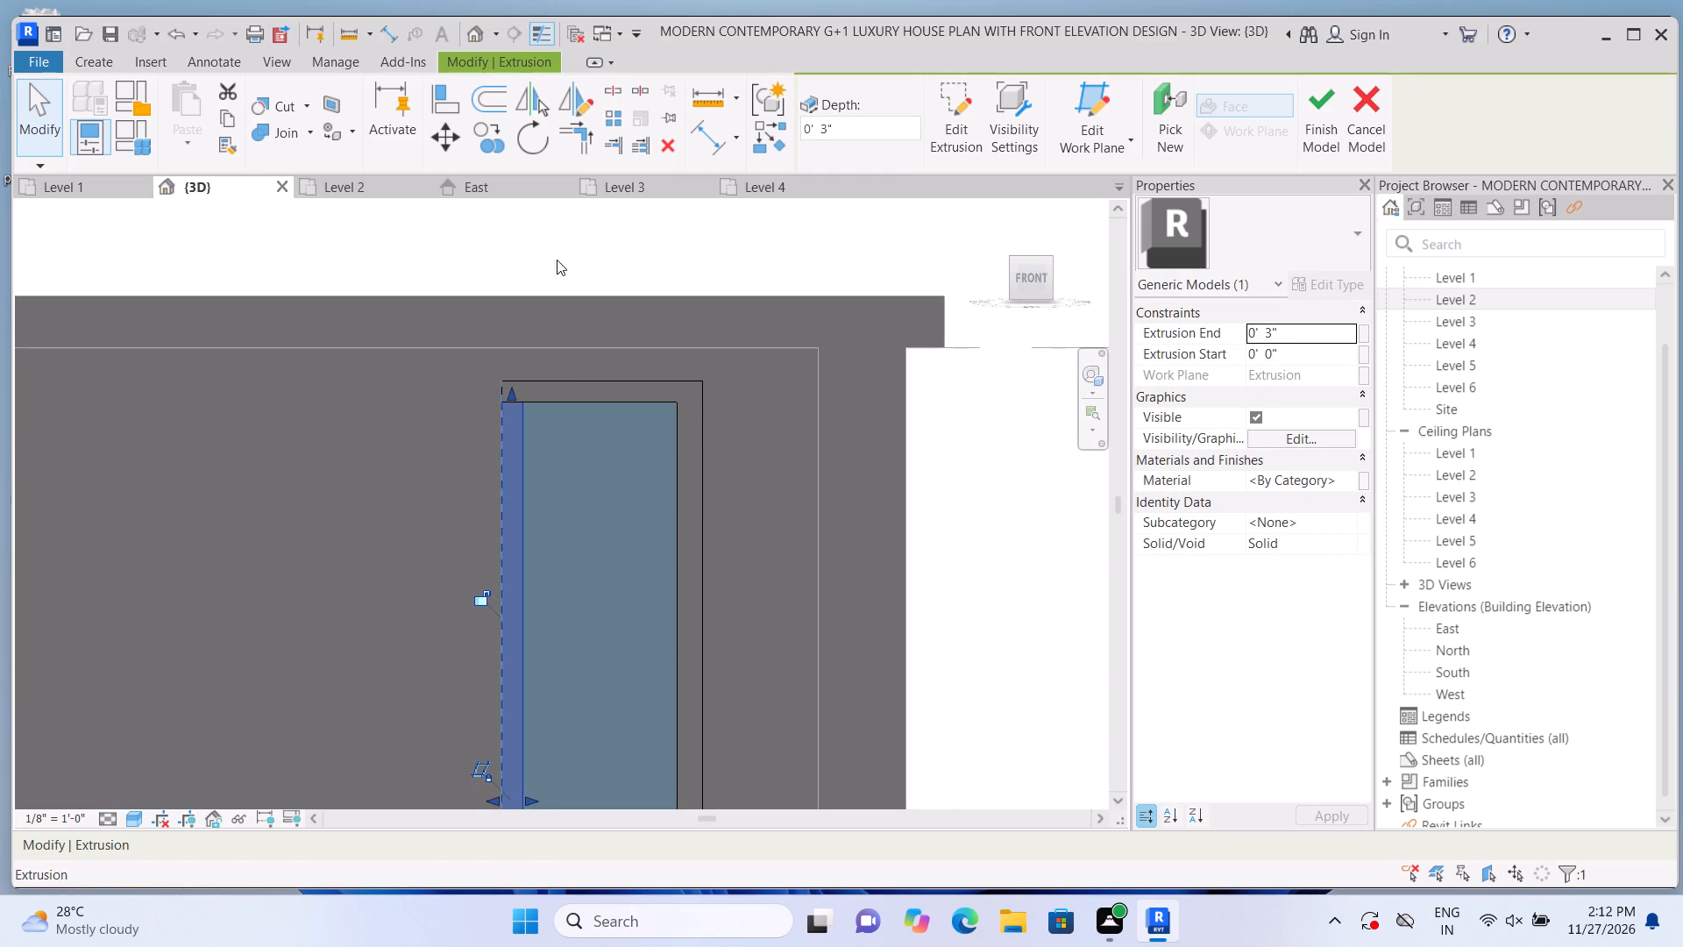
left_click(526, 259)
Join the new vertical strip with the head trim above the tall window.
scroll(531, 264, "down", 1)
scroll(531, 267, "up", 1)
scroll(530, 348, "up", 6)
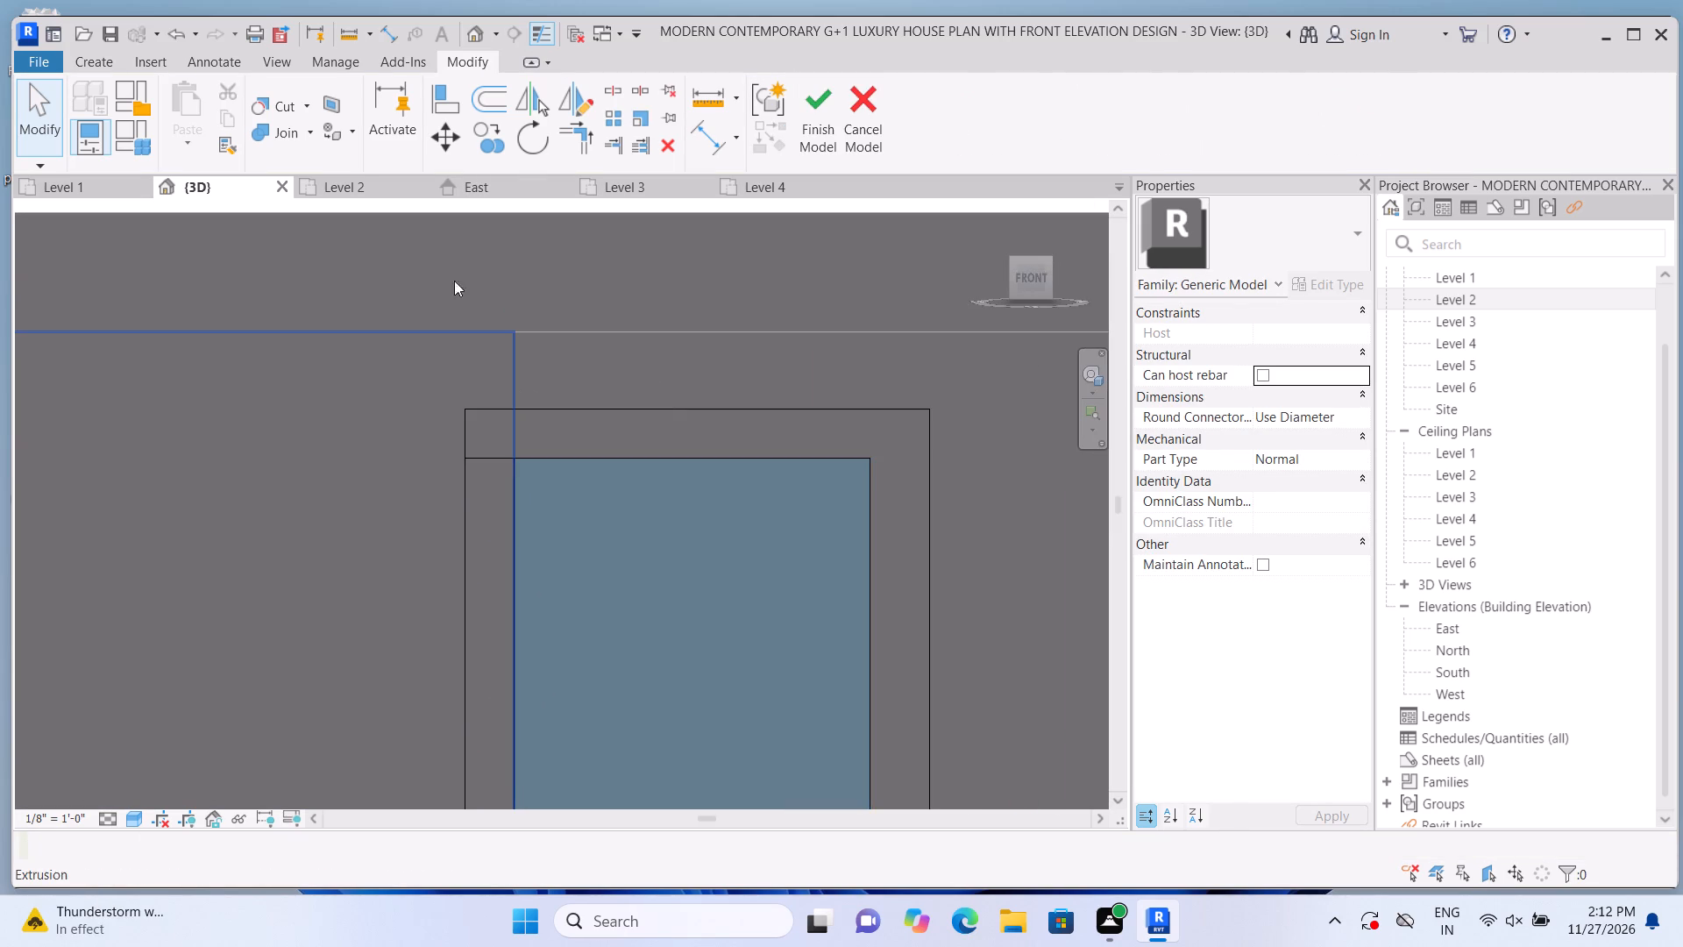
double_click(307, 139)
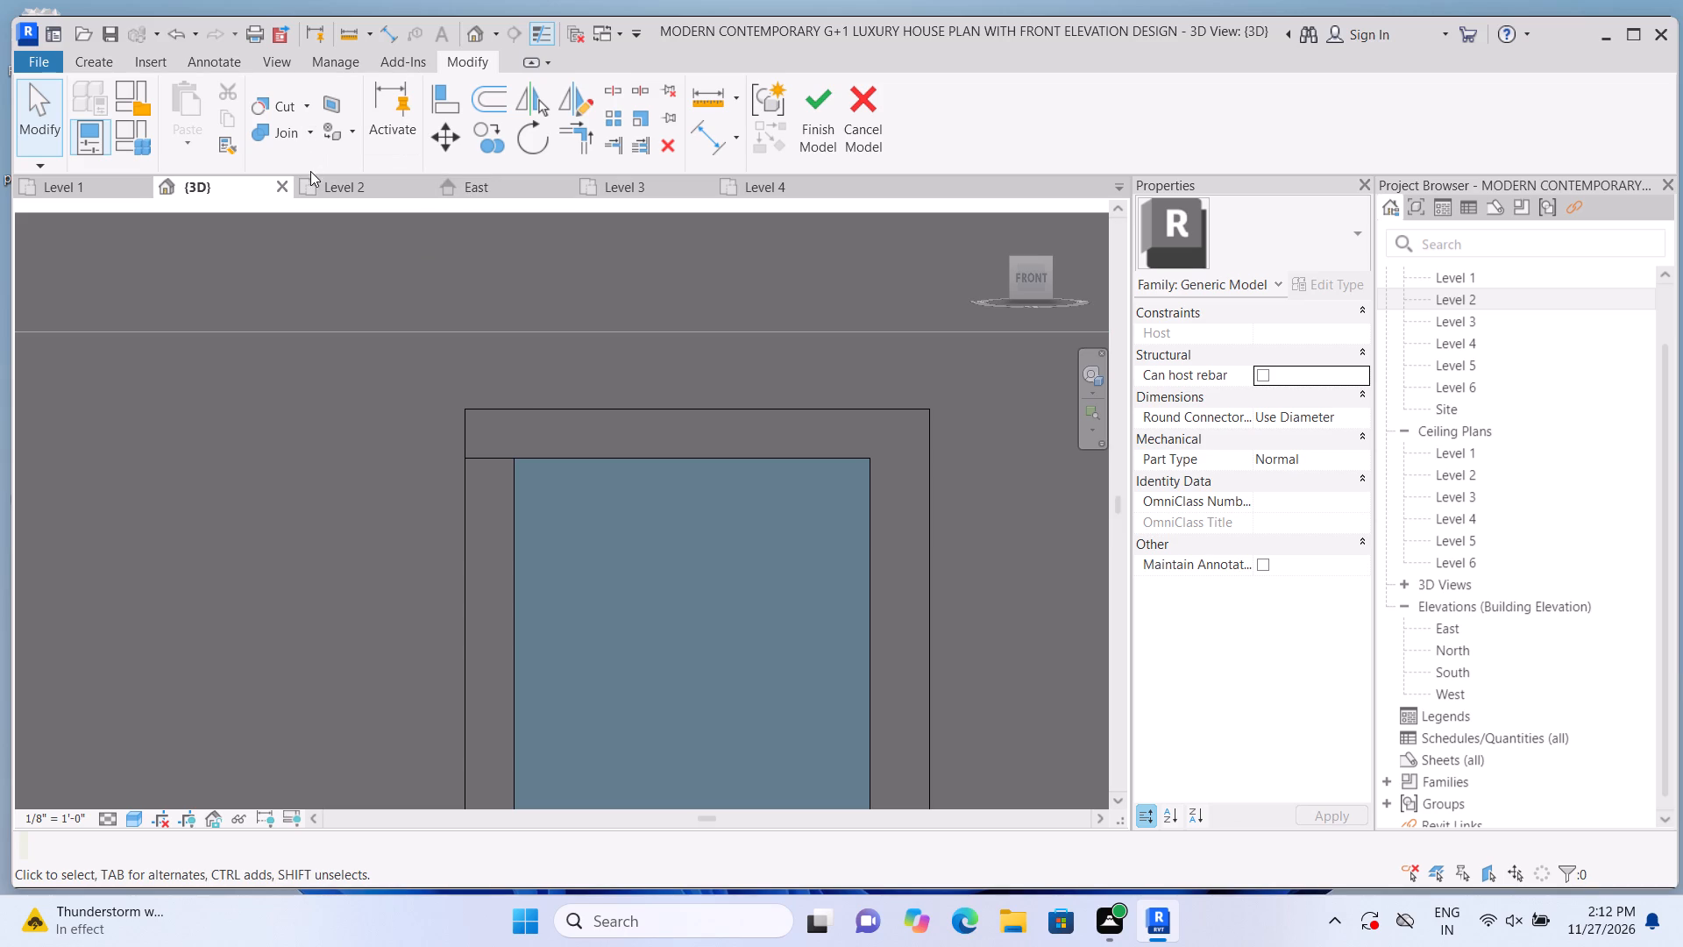
left_click(311, 129)
left_click(311, 167)
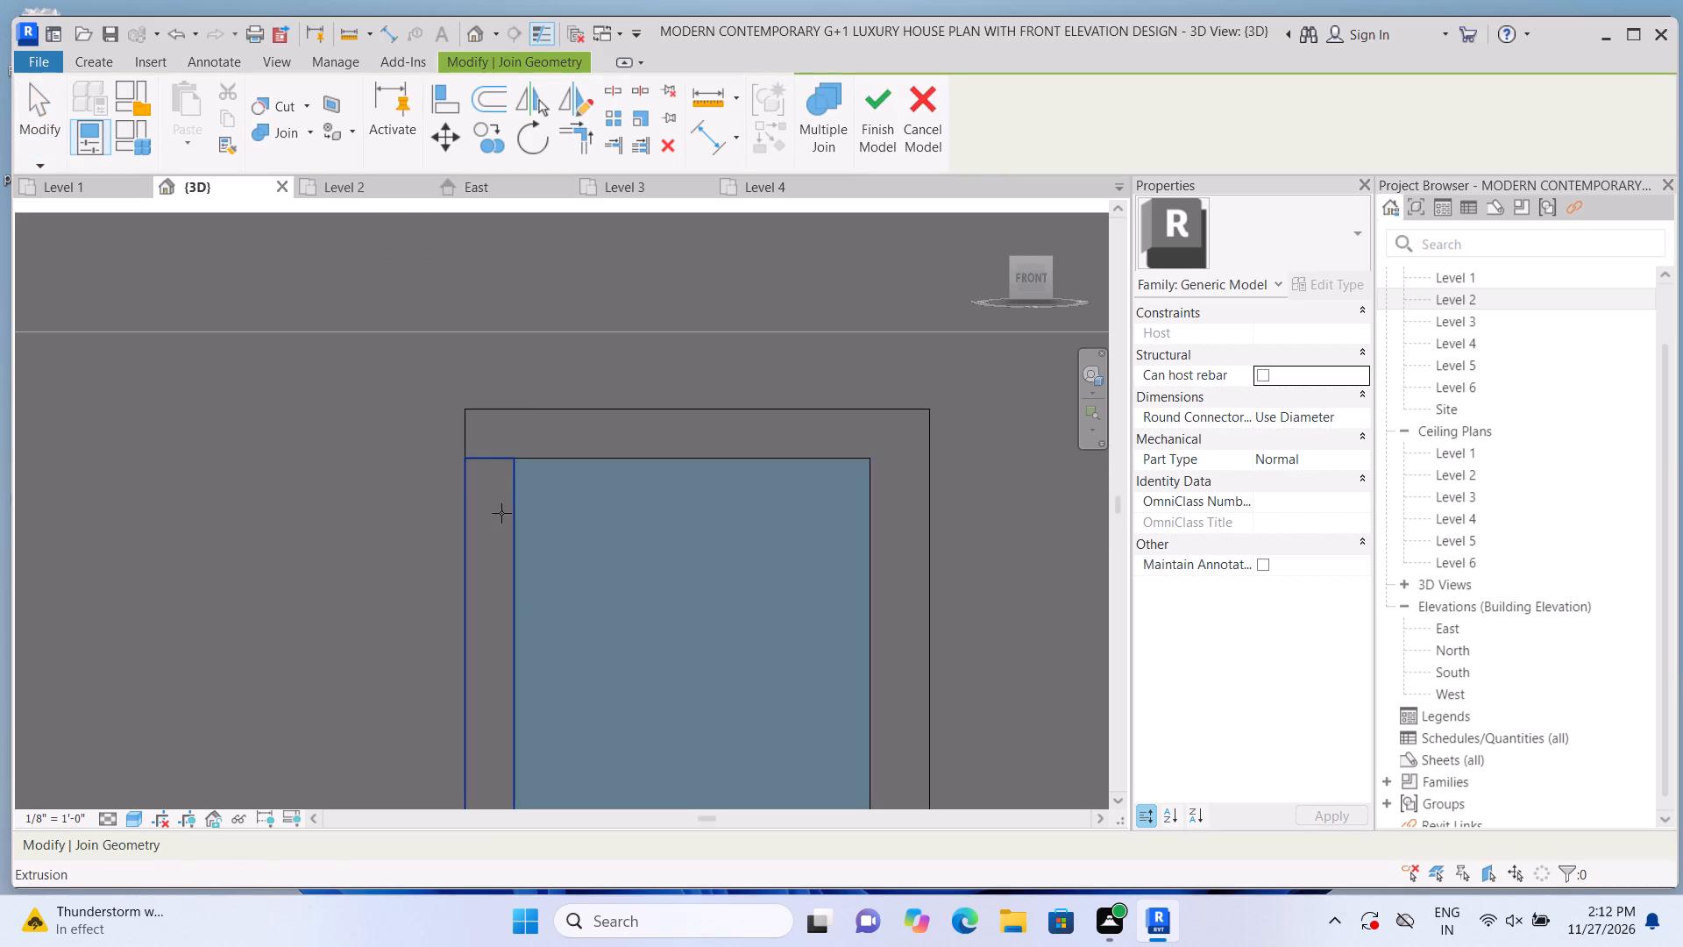
left_click(501, 513)
left_click(502, 424)
scroll(508, 297, "down", 10)
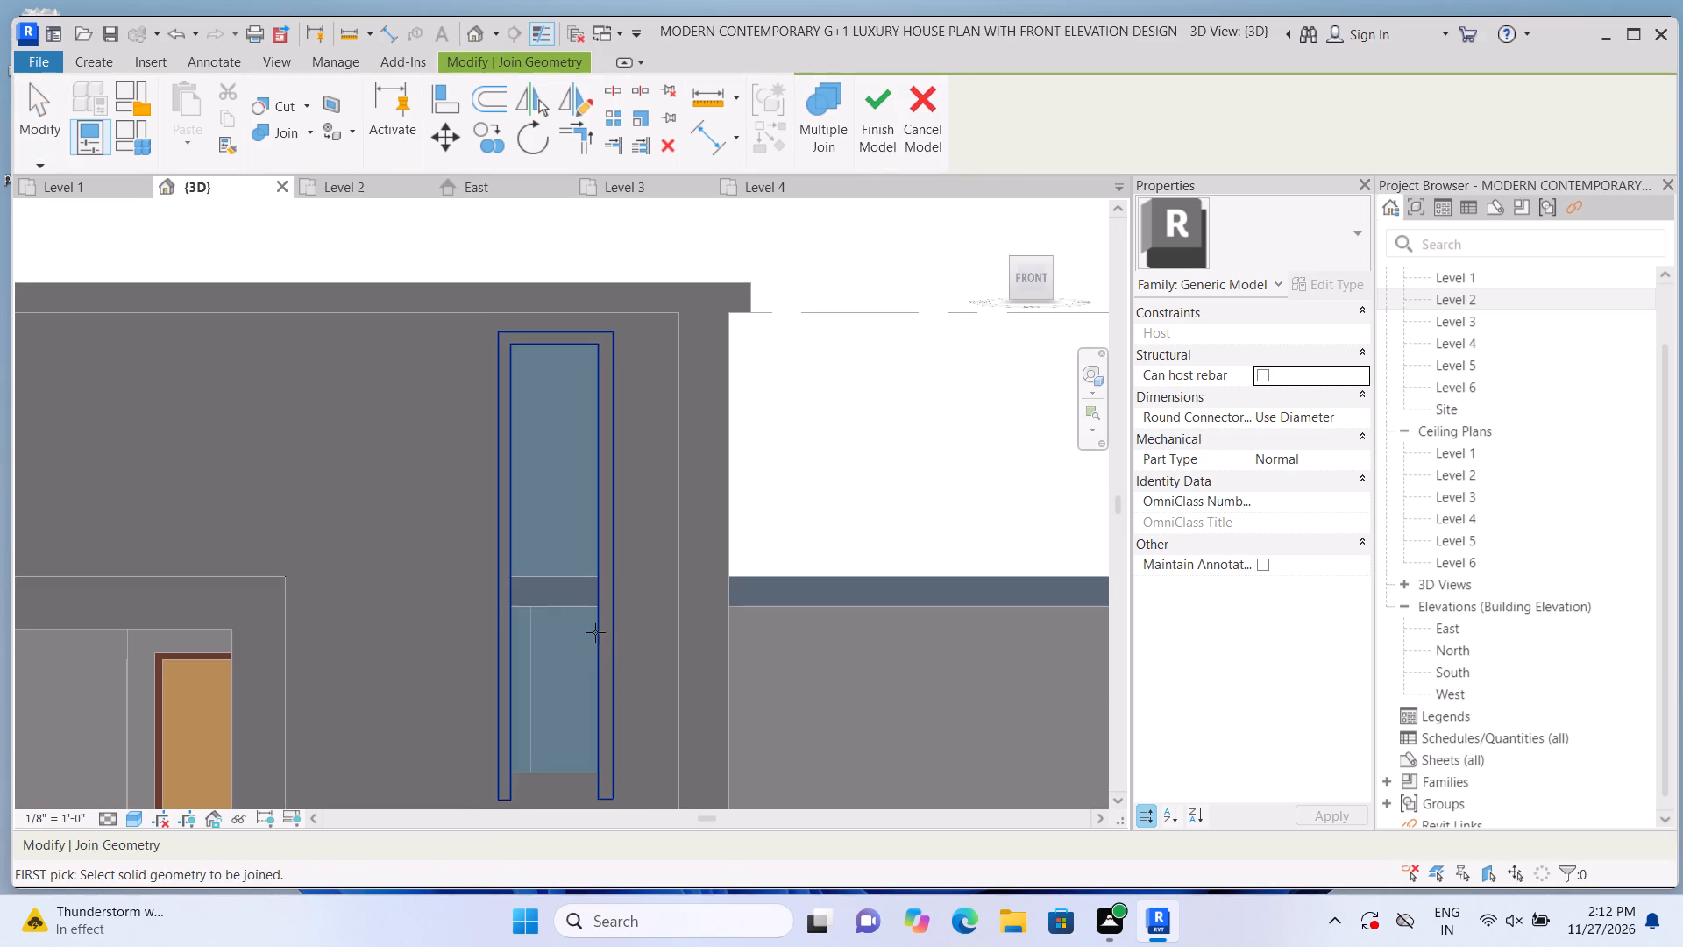
Extrude a sill strip 3'-0" wide and about 5" tall, 3" deep, on the cladding face between the vertical trims below the tall window.
middle_click_drag(608, 633, 577, 464)
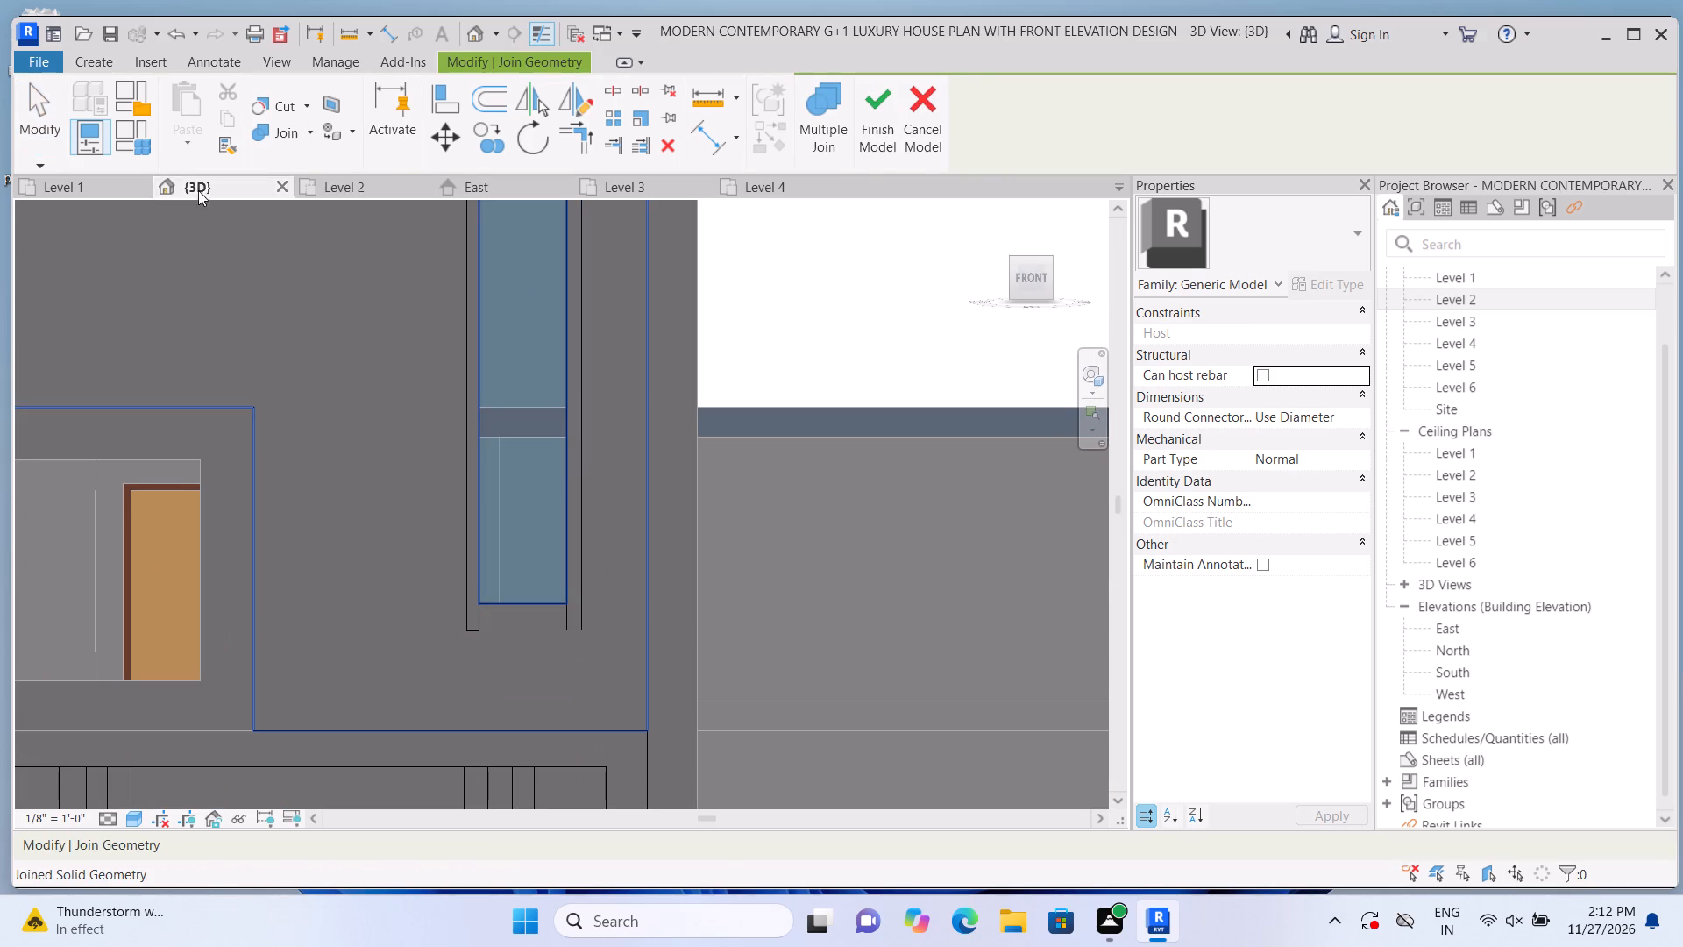
left_click(92, 58)
left_click(174, 106)
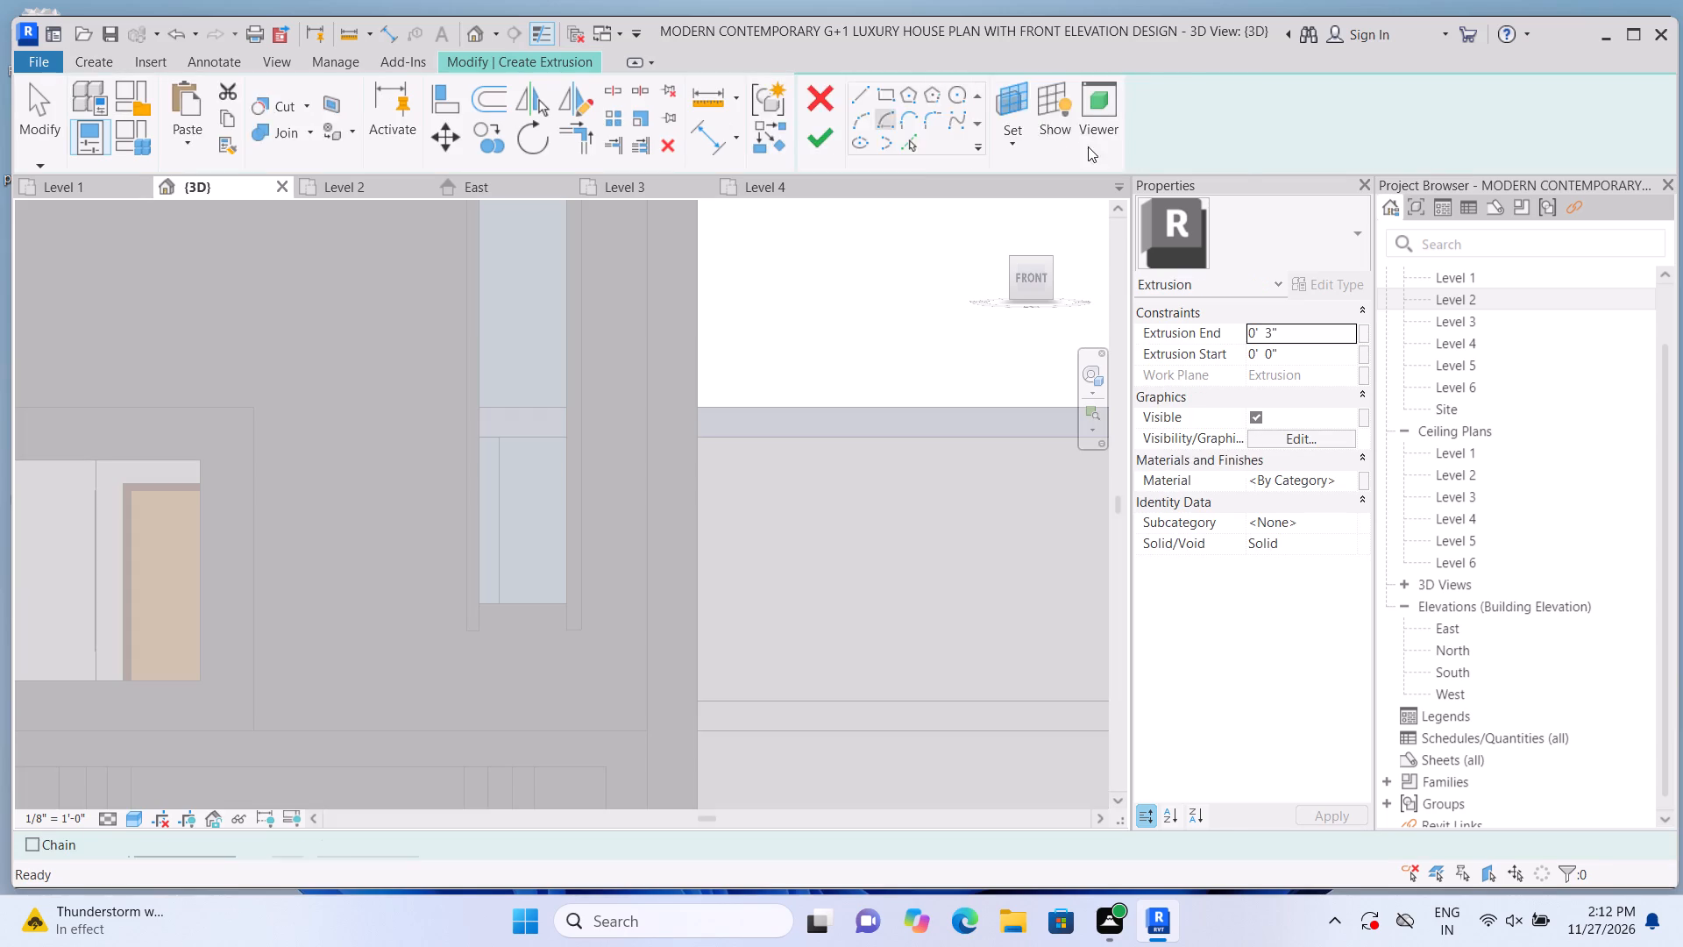
double_click(1153, 140)
left_click(1135, 140)
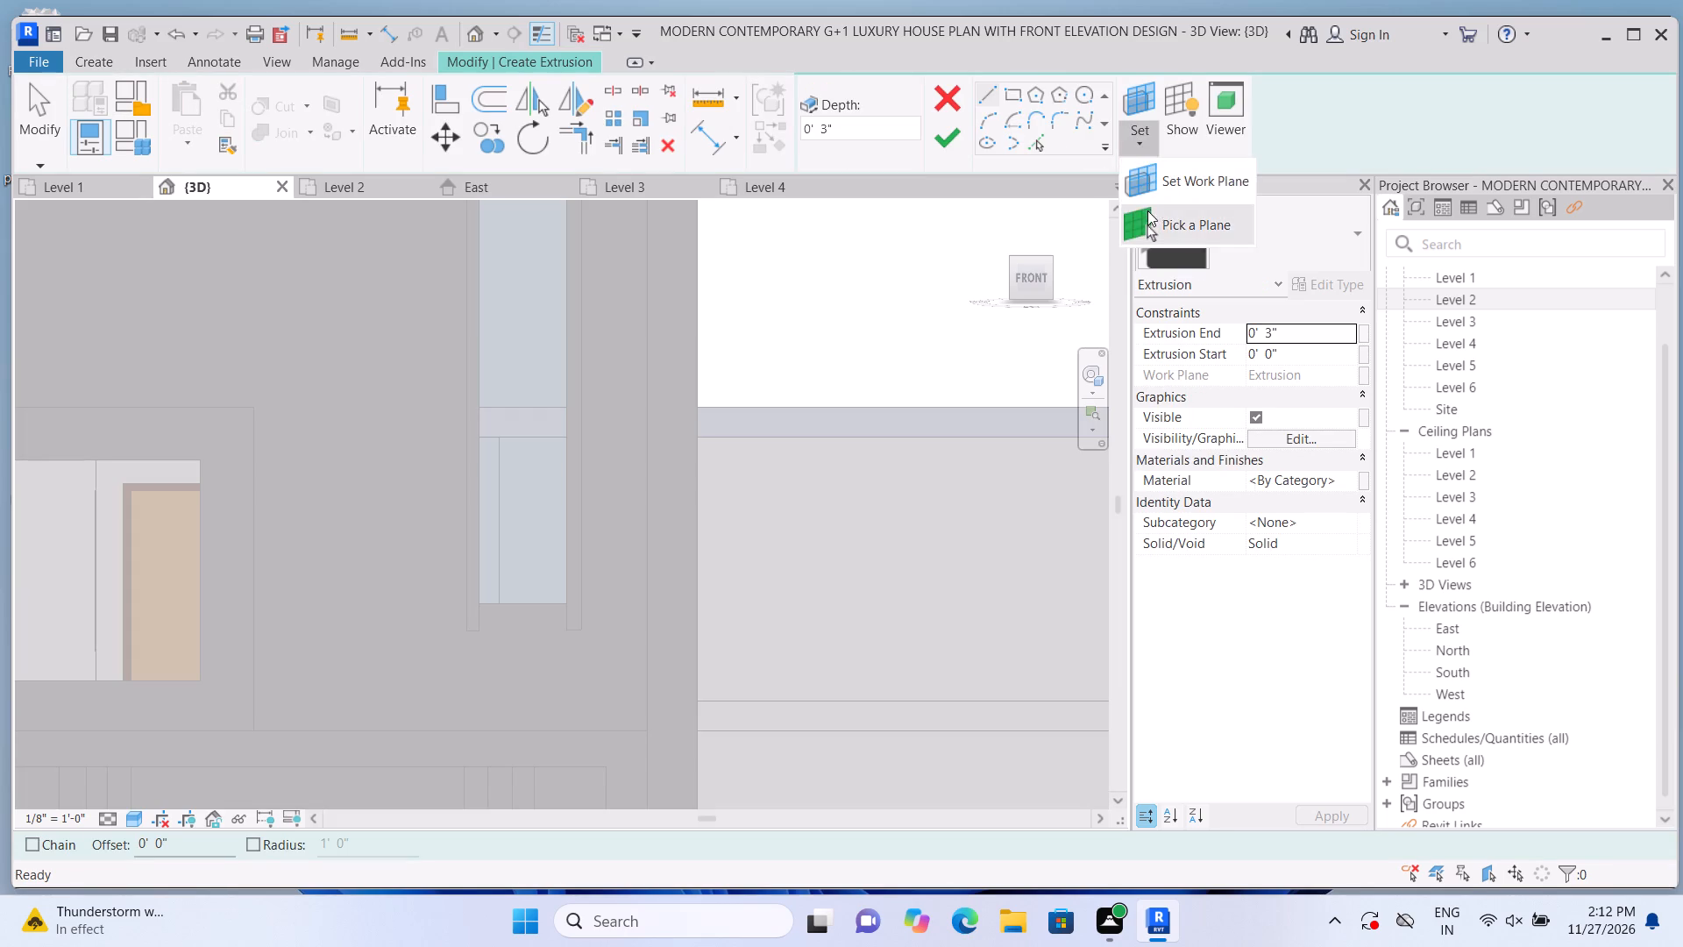
left_click(1148, 214)
left_click(632, 464)
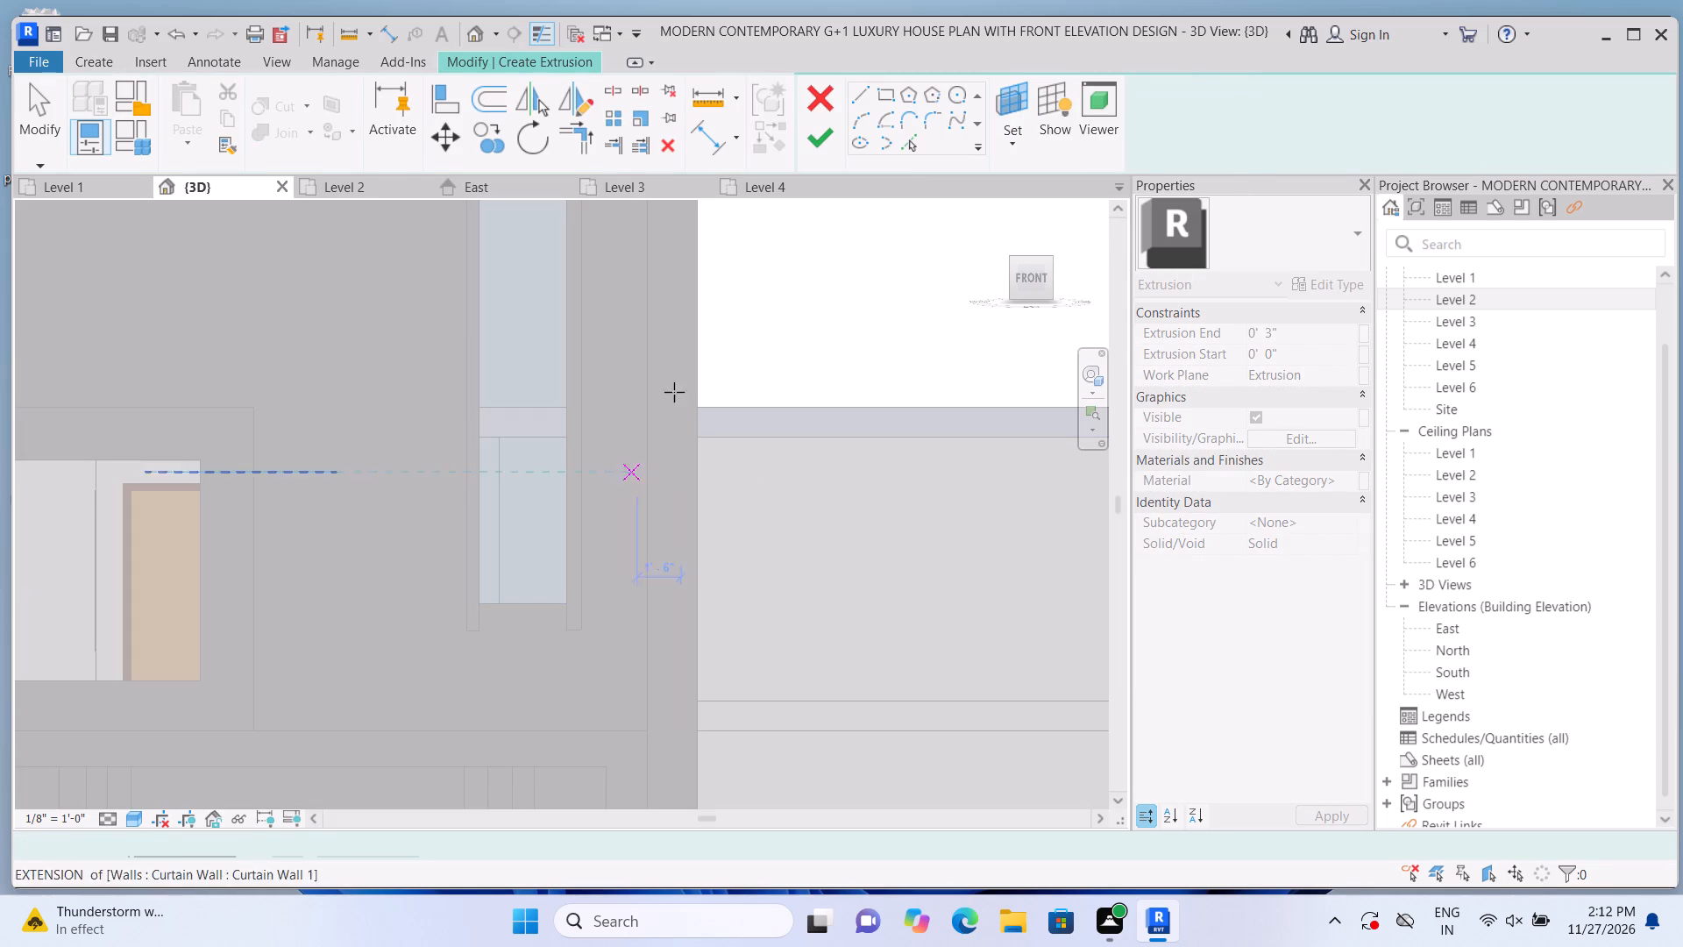
left_click(1012, 98)
scroll(501, 651, "up", 2)
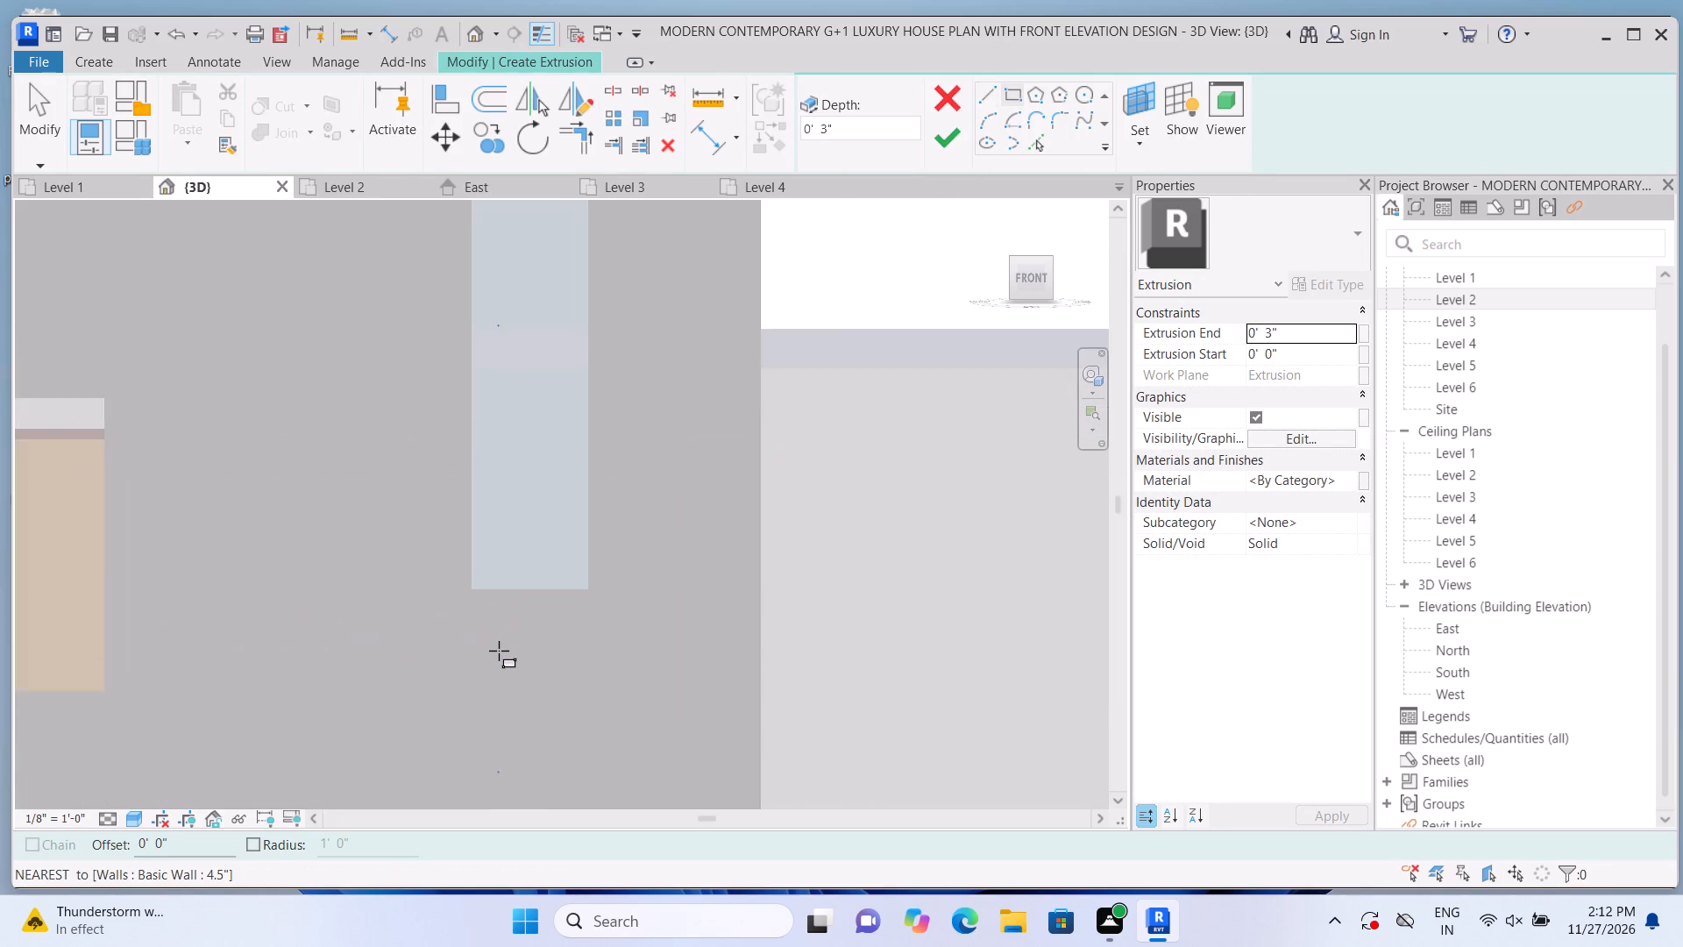
scroll(499, 651, "up", 3)
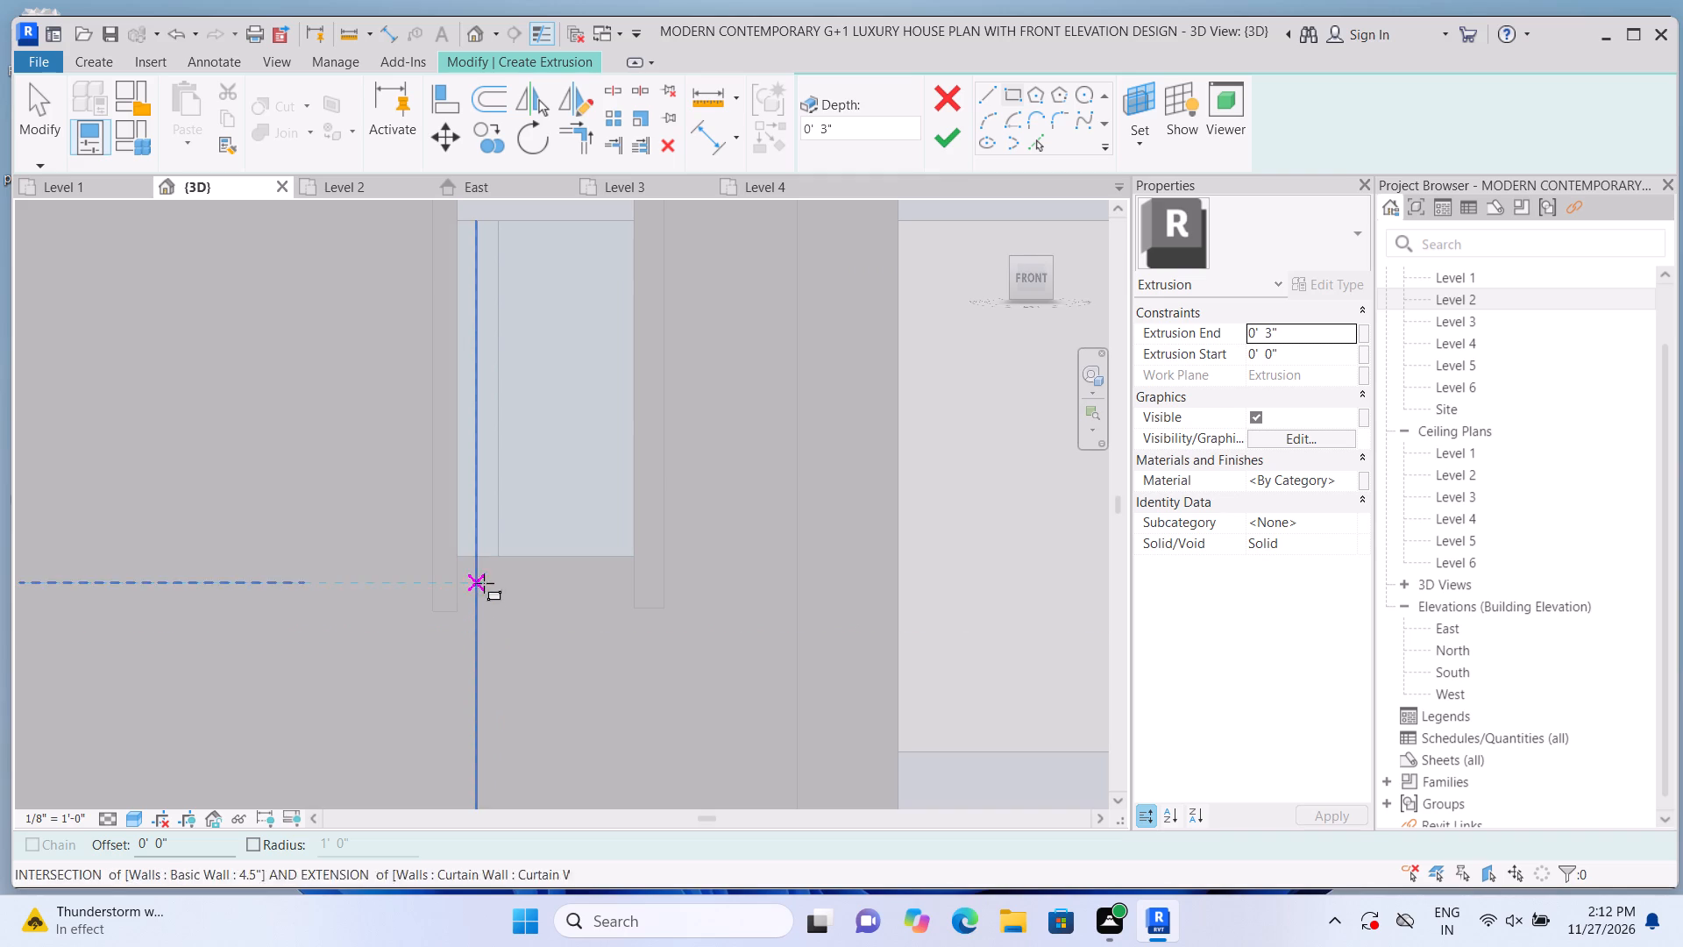
left_click(457, 554)
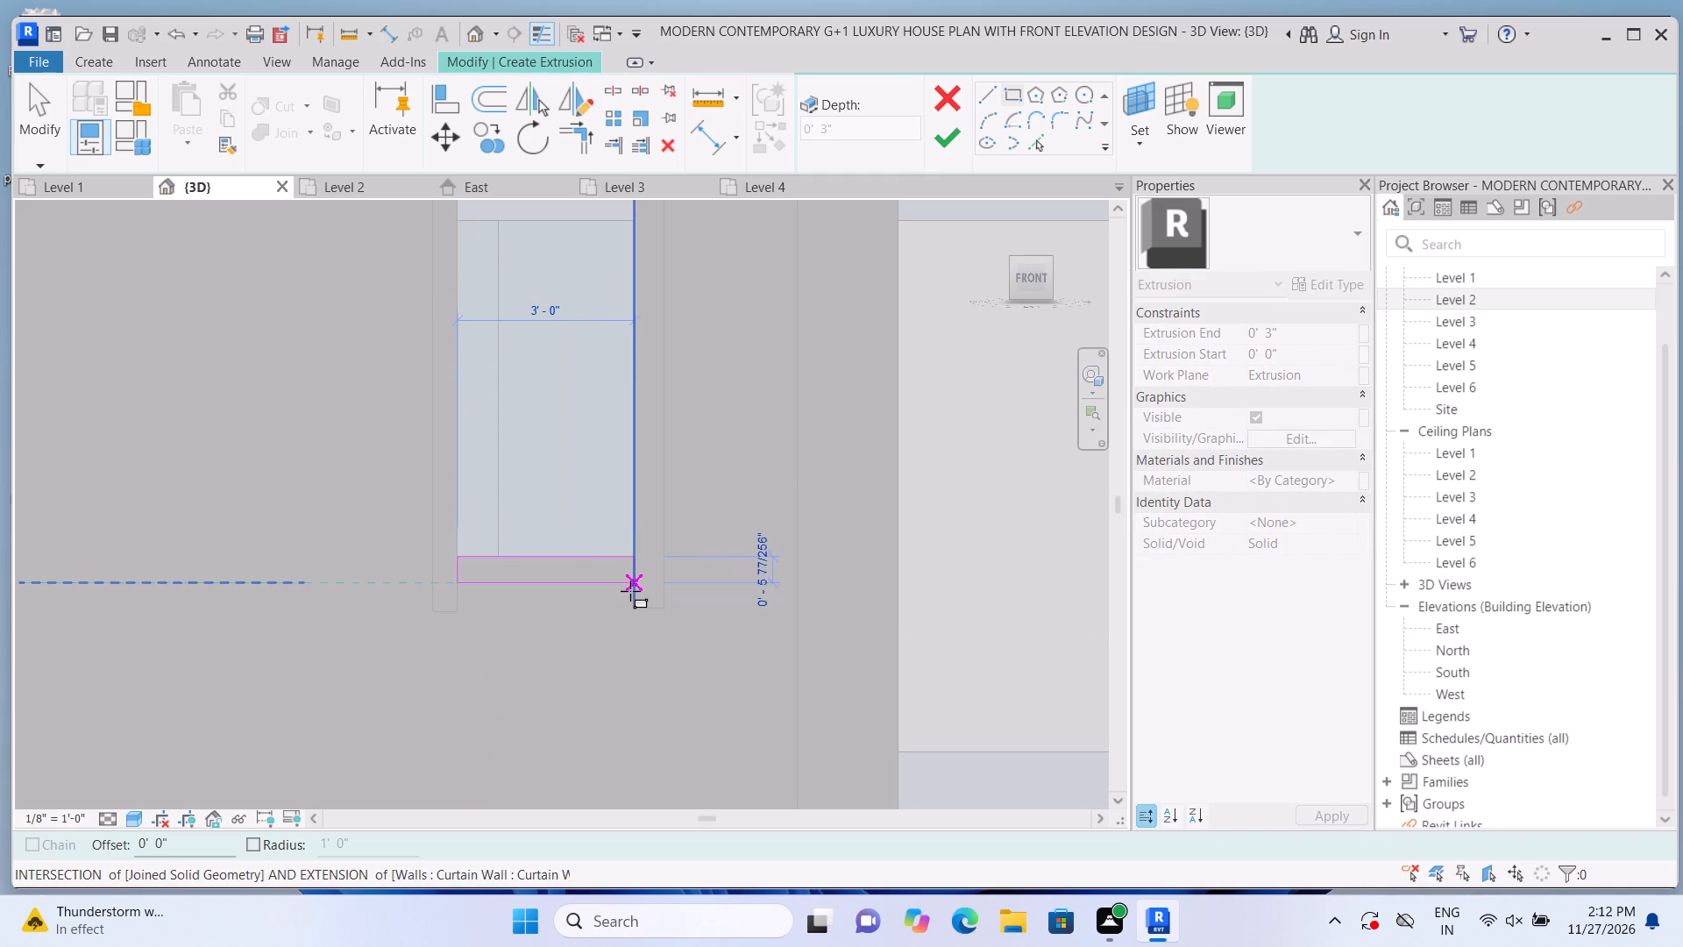
left_click(630, 591)
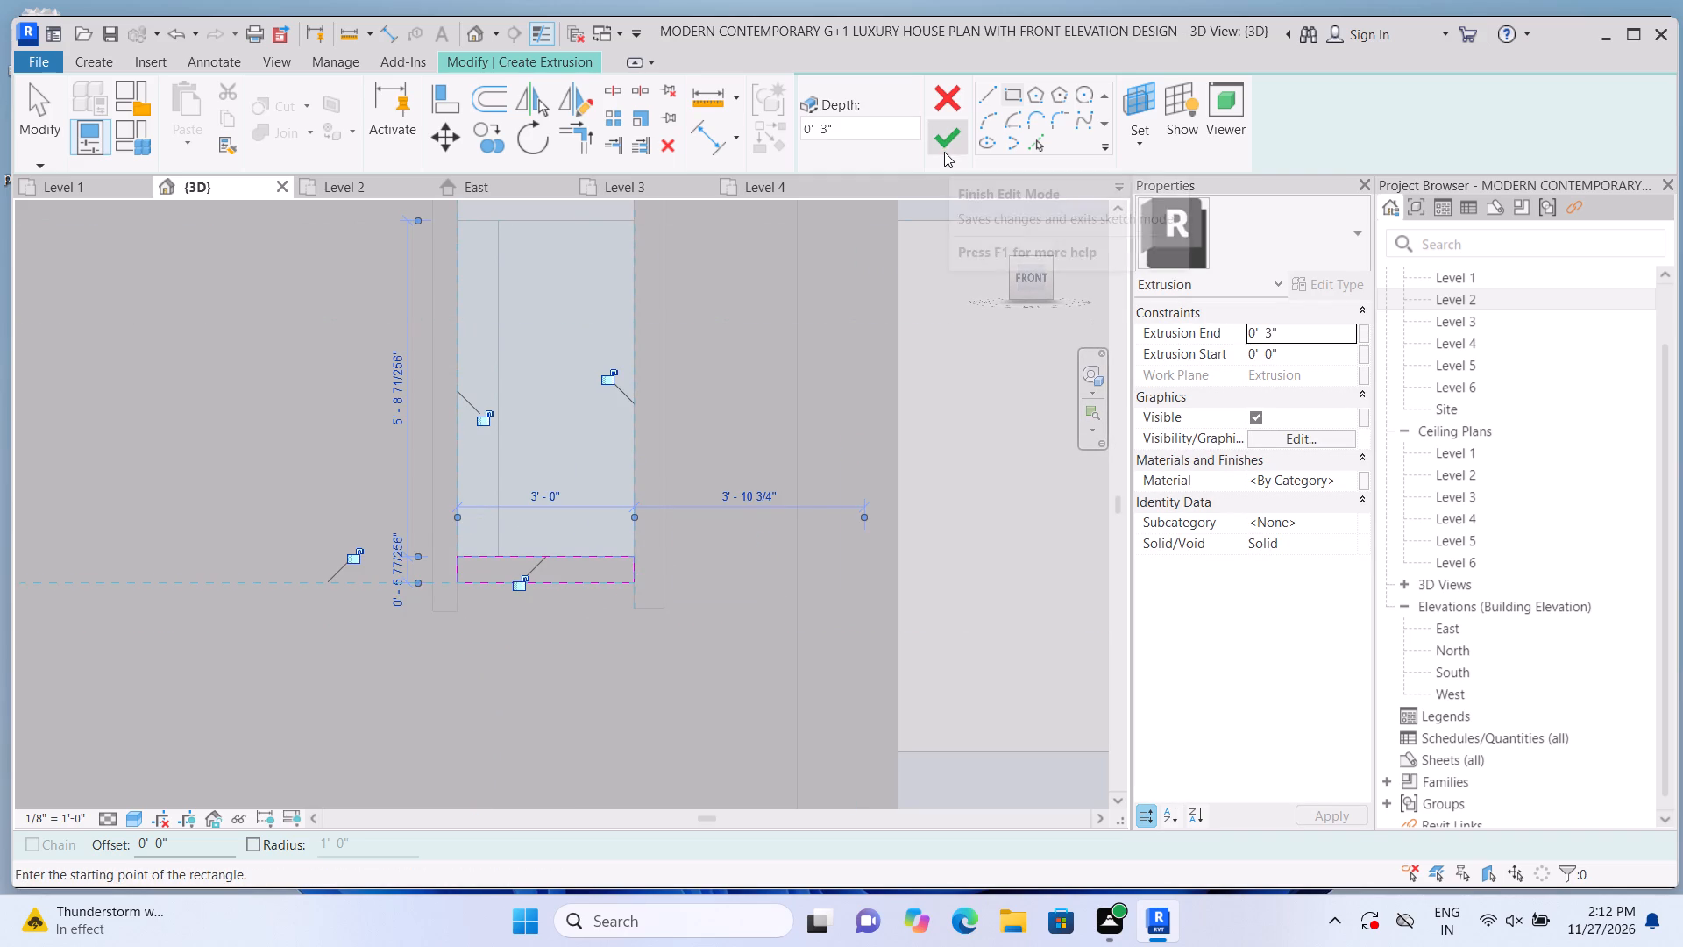
left_click(944, 150)
Shorten the vertical trim on the door side of the tall window so its bottom lines up with the sill strip's lower edge.
scroll(462, 526, "up", 2)
left_click(431, 610)
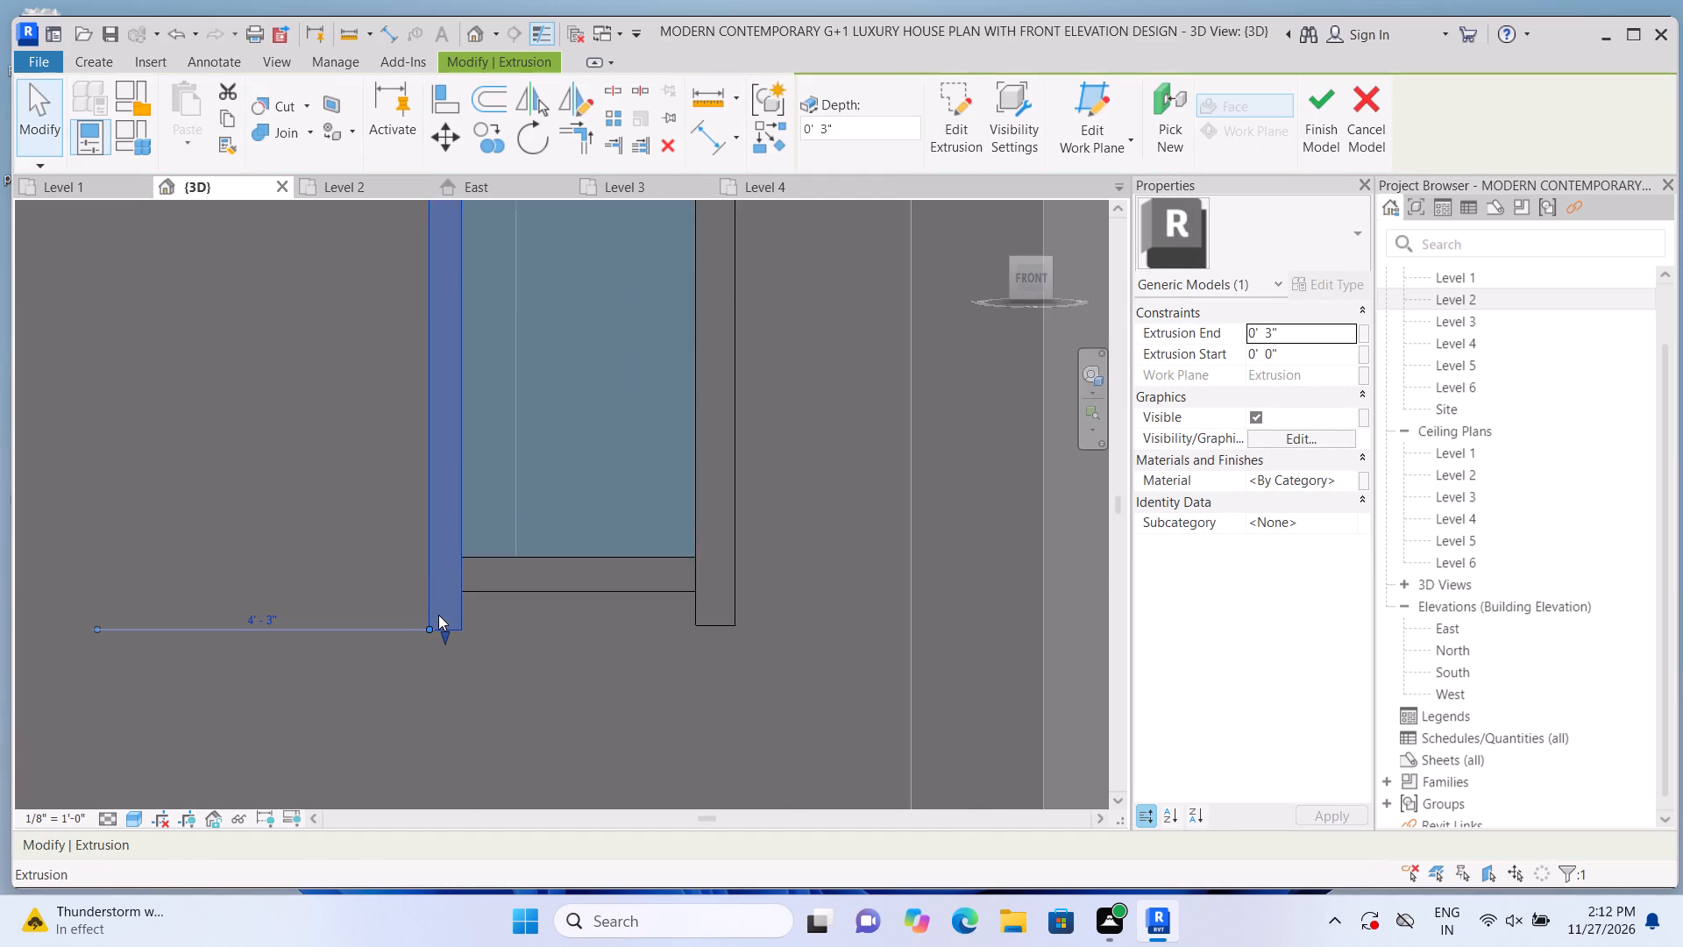
scroll(438, 615, "up", 3)
left_click_drag(446, 634, 457, 580)
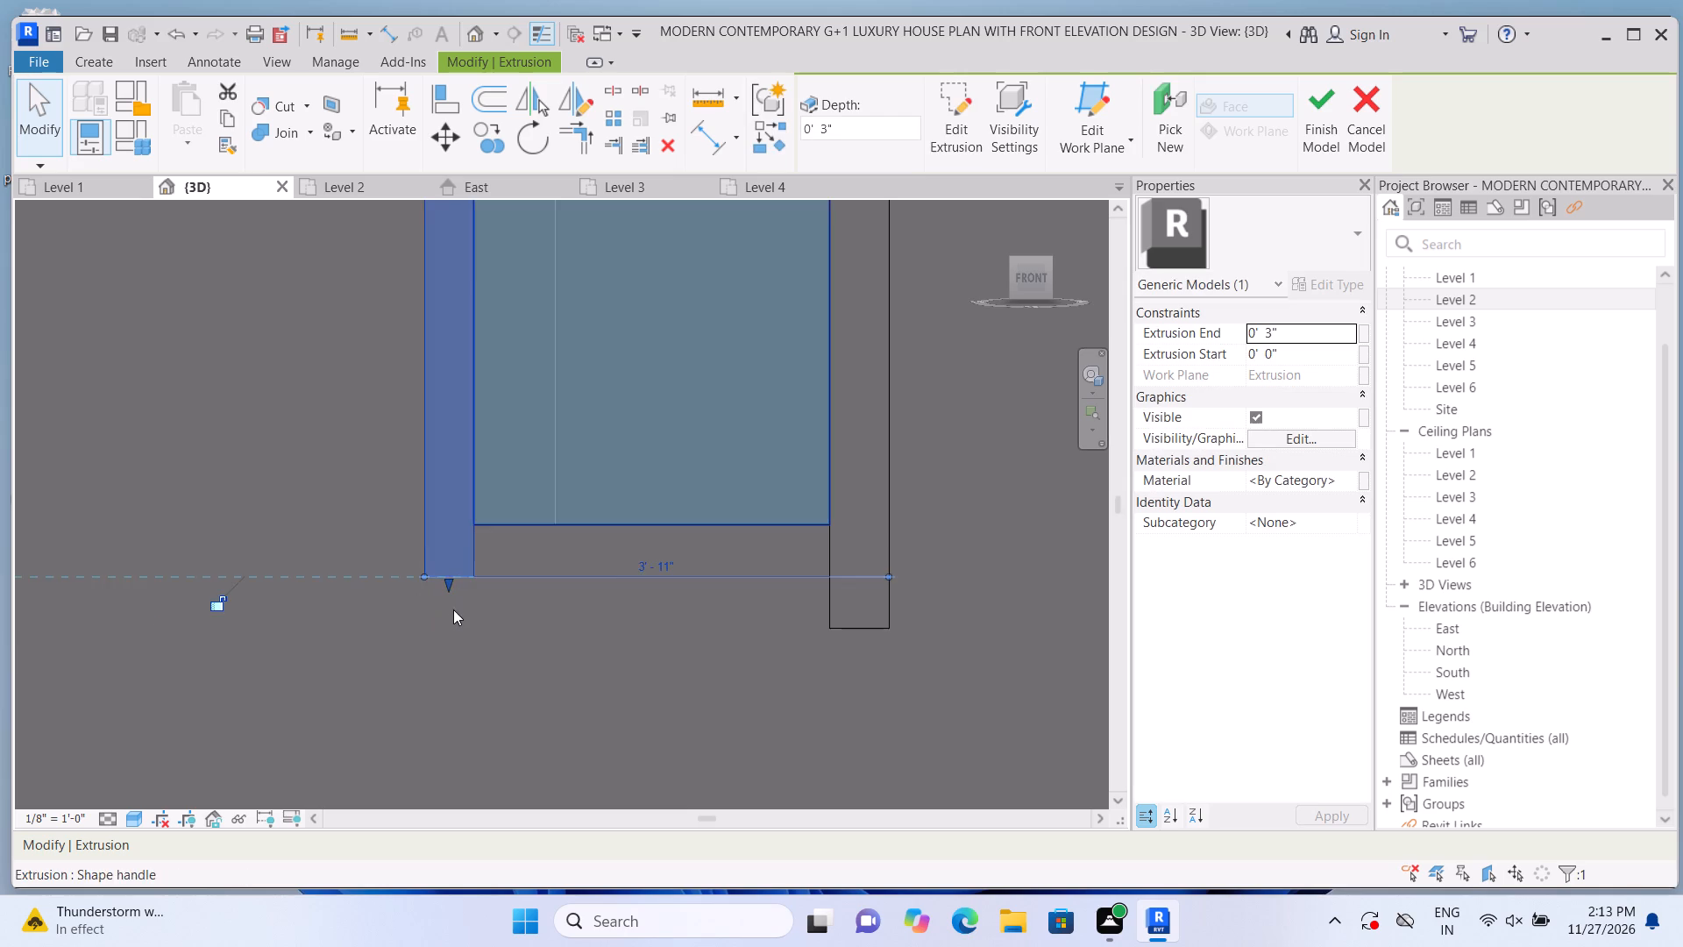
Shorten the opposite vertical trim so its bottom also lines up with the sill strip's lower edge.
scroll(451, 613, "down", 2)
double_click(772, 580)
left_click(775, 611)
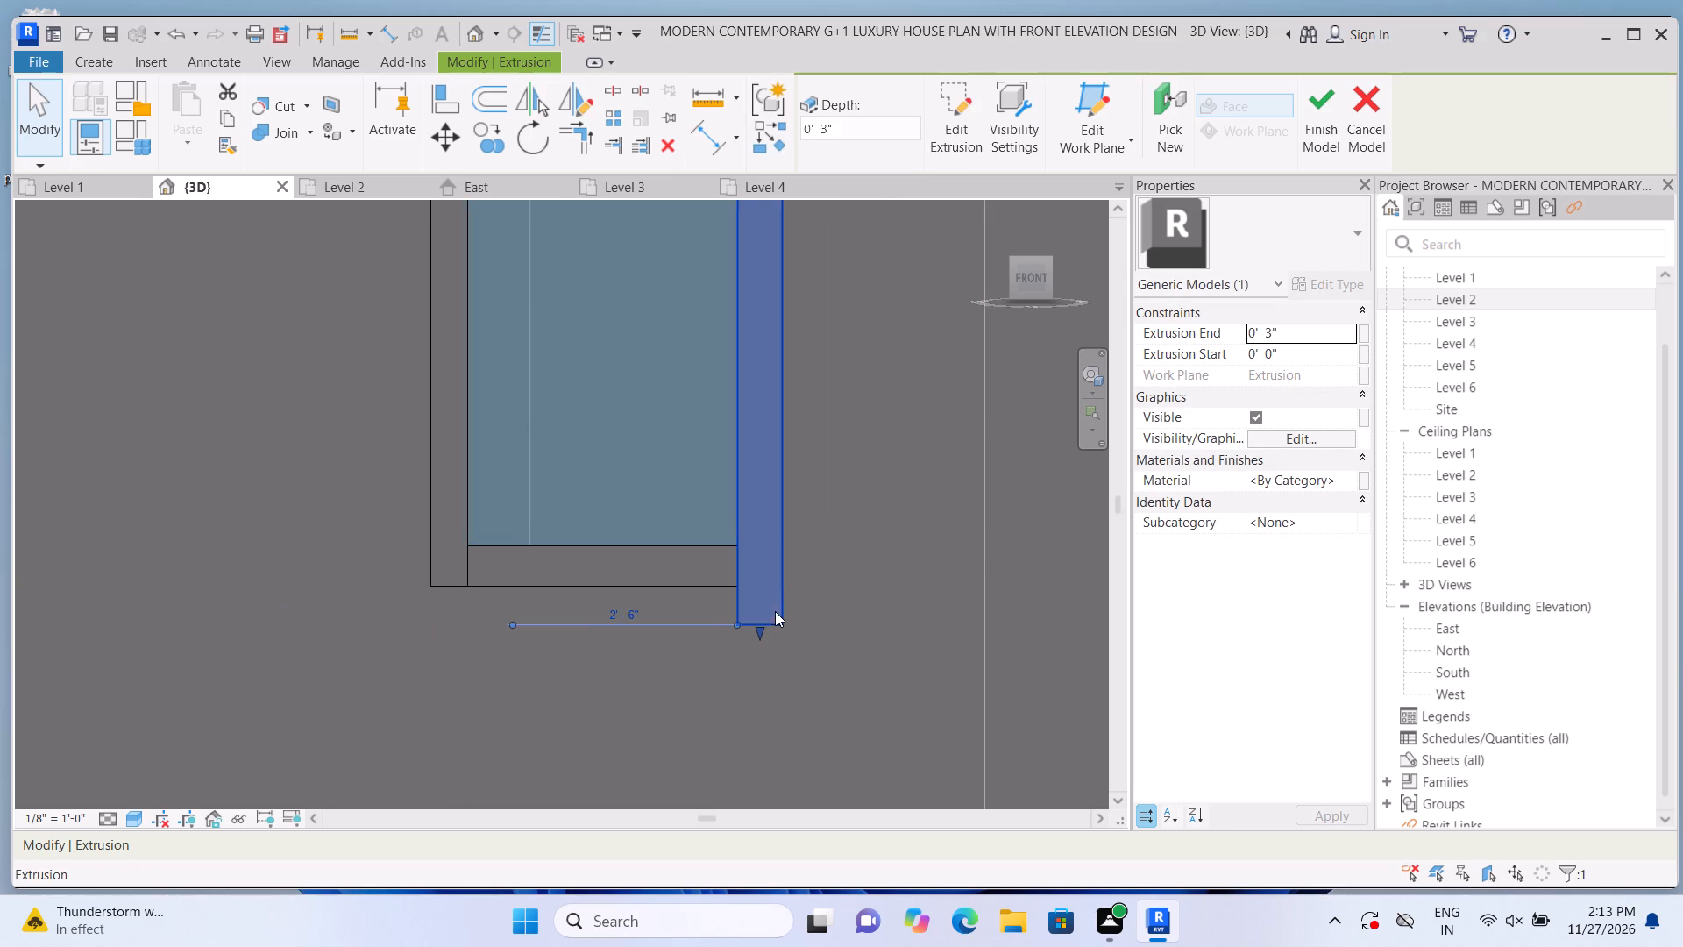
scroll(775, 615, "up", 4)
left_click_drag(749, 633, 753, 571)
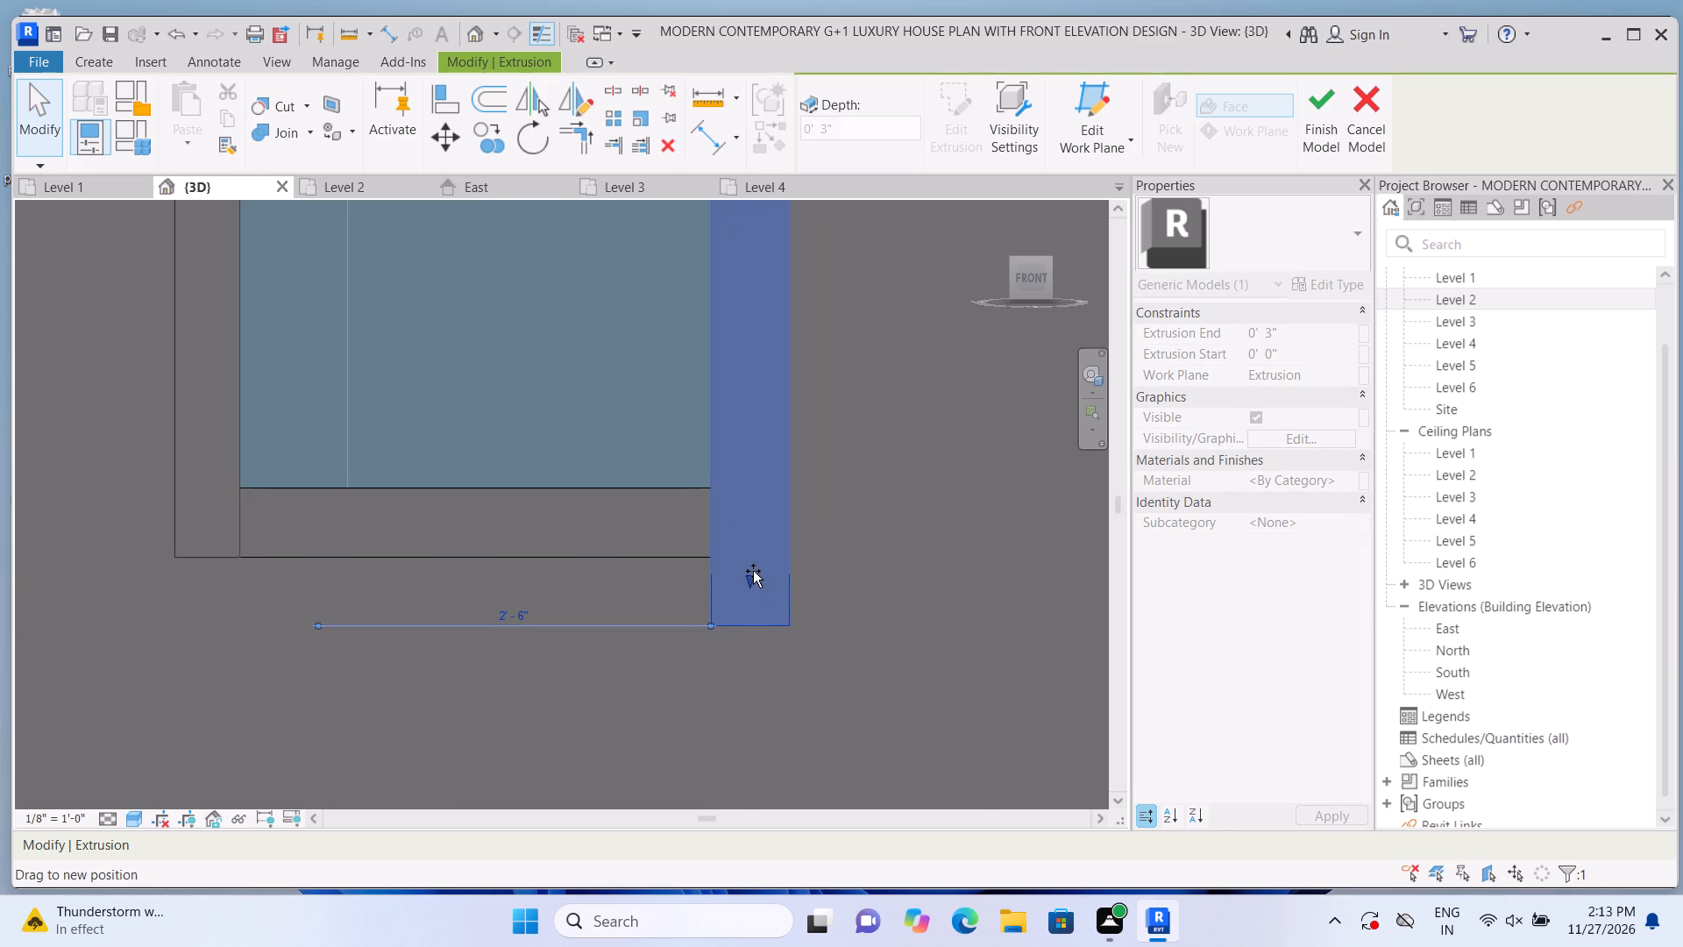
left_click_drag(753, 571, 751, 563)
scroll(721, 608, "down", 2)
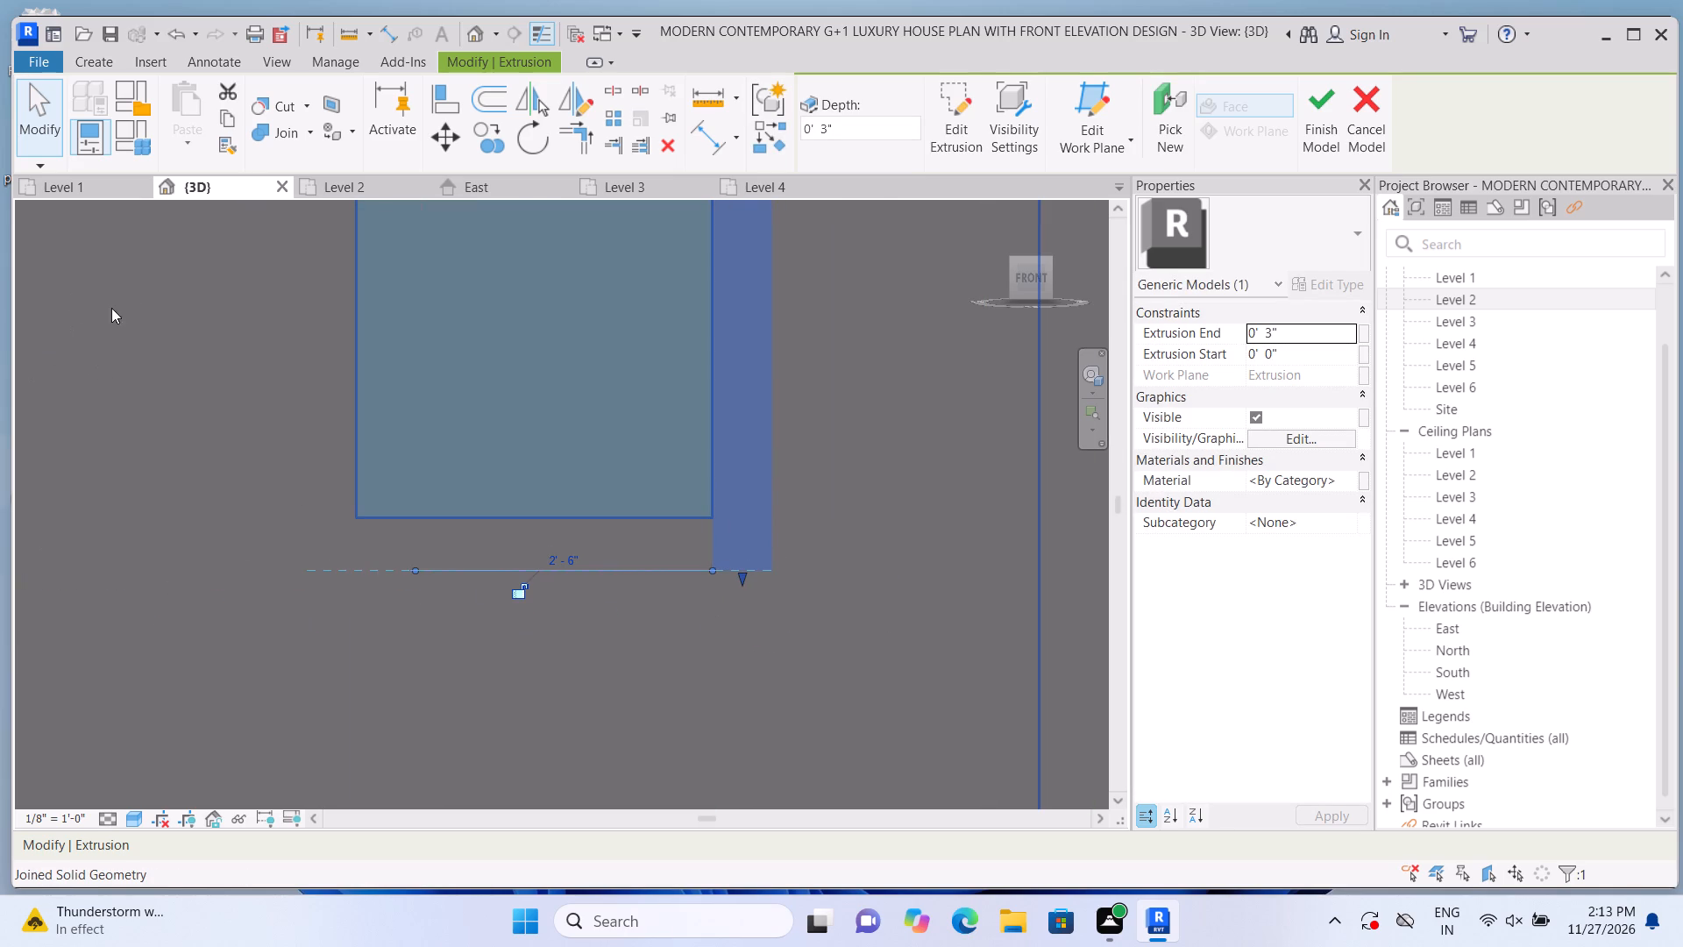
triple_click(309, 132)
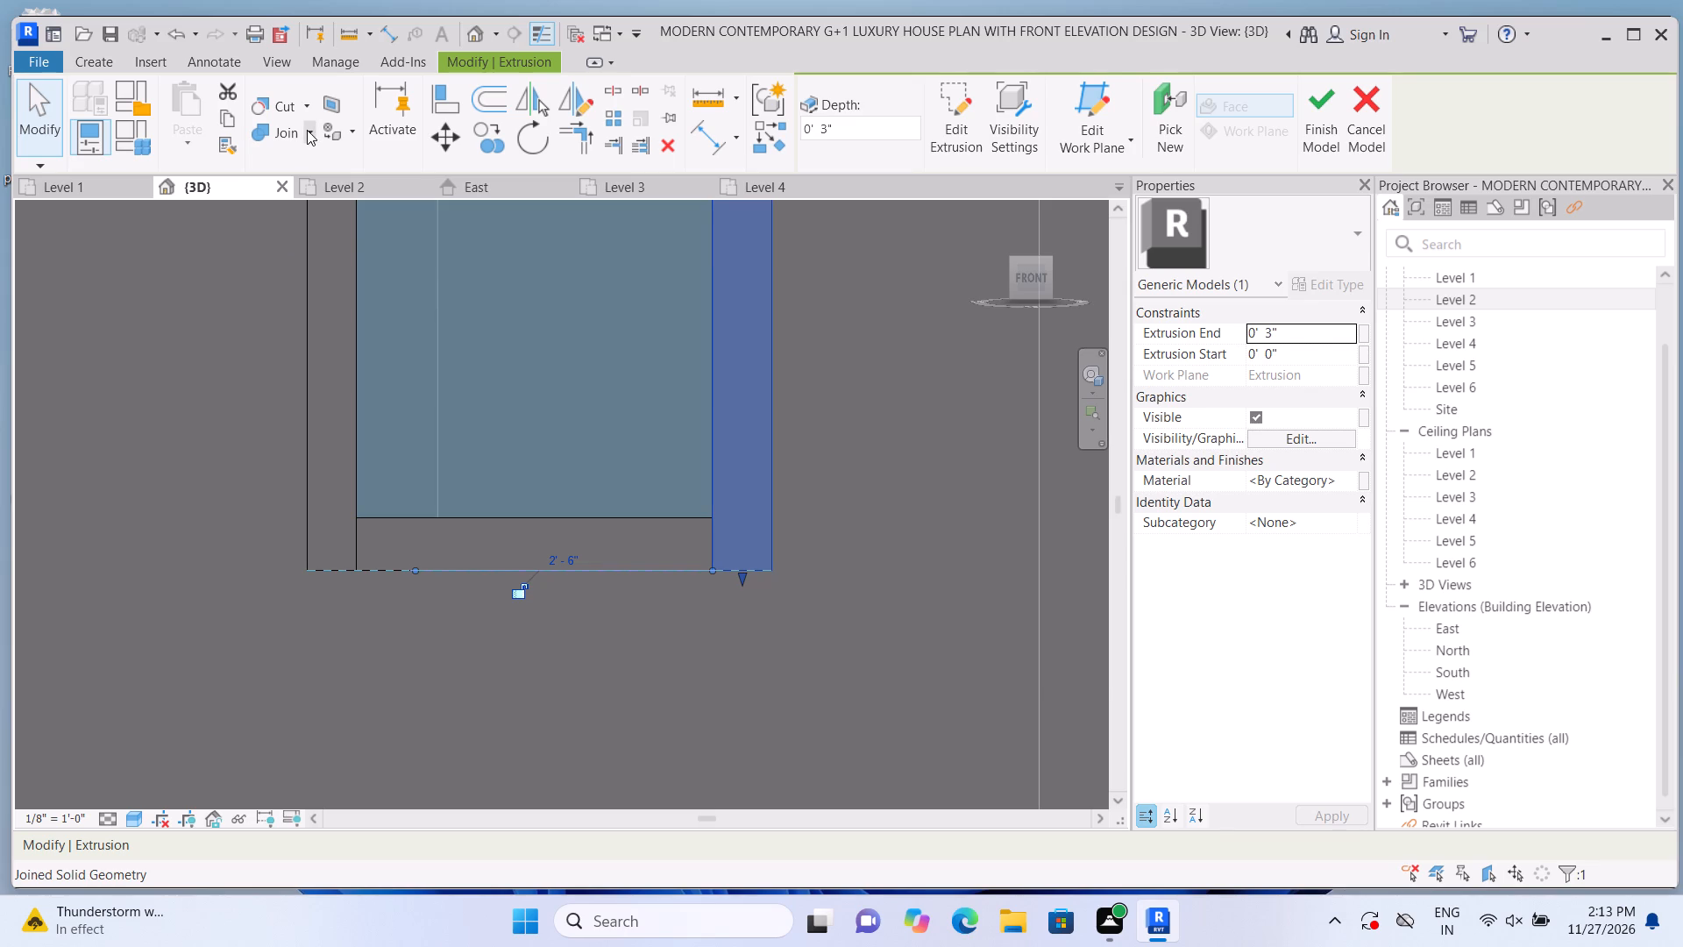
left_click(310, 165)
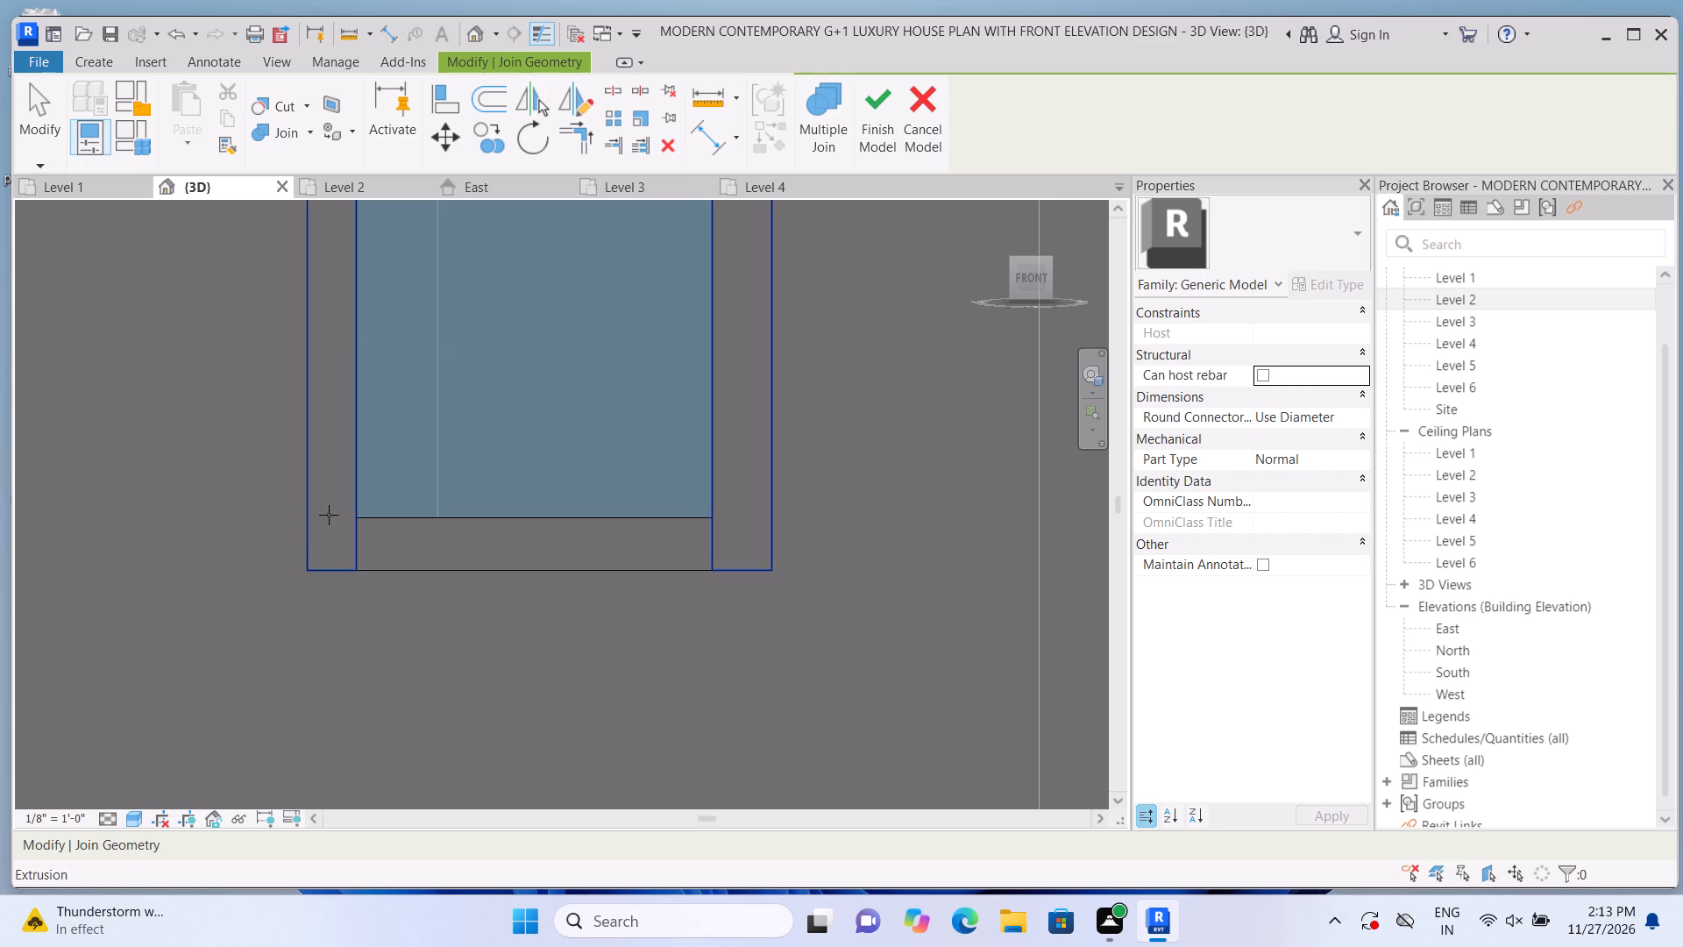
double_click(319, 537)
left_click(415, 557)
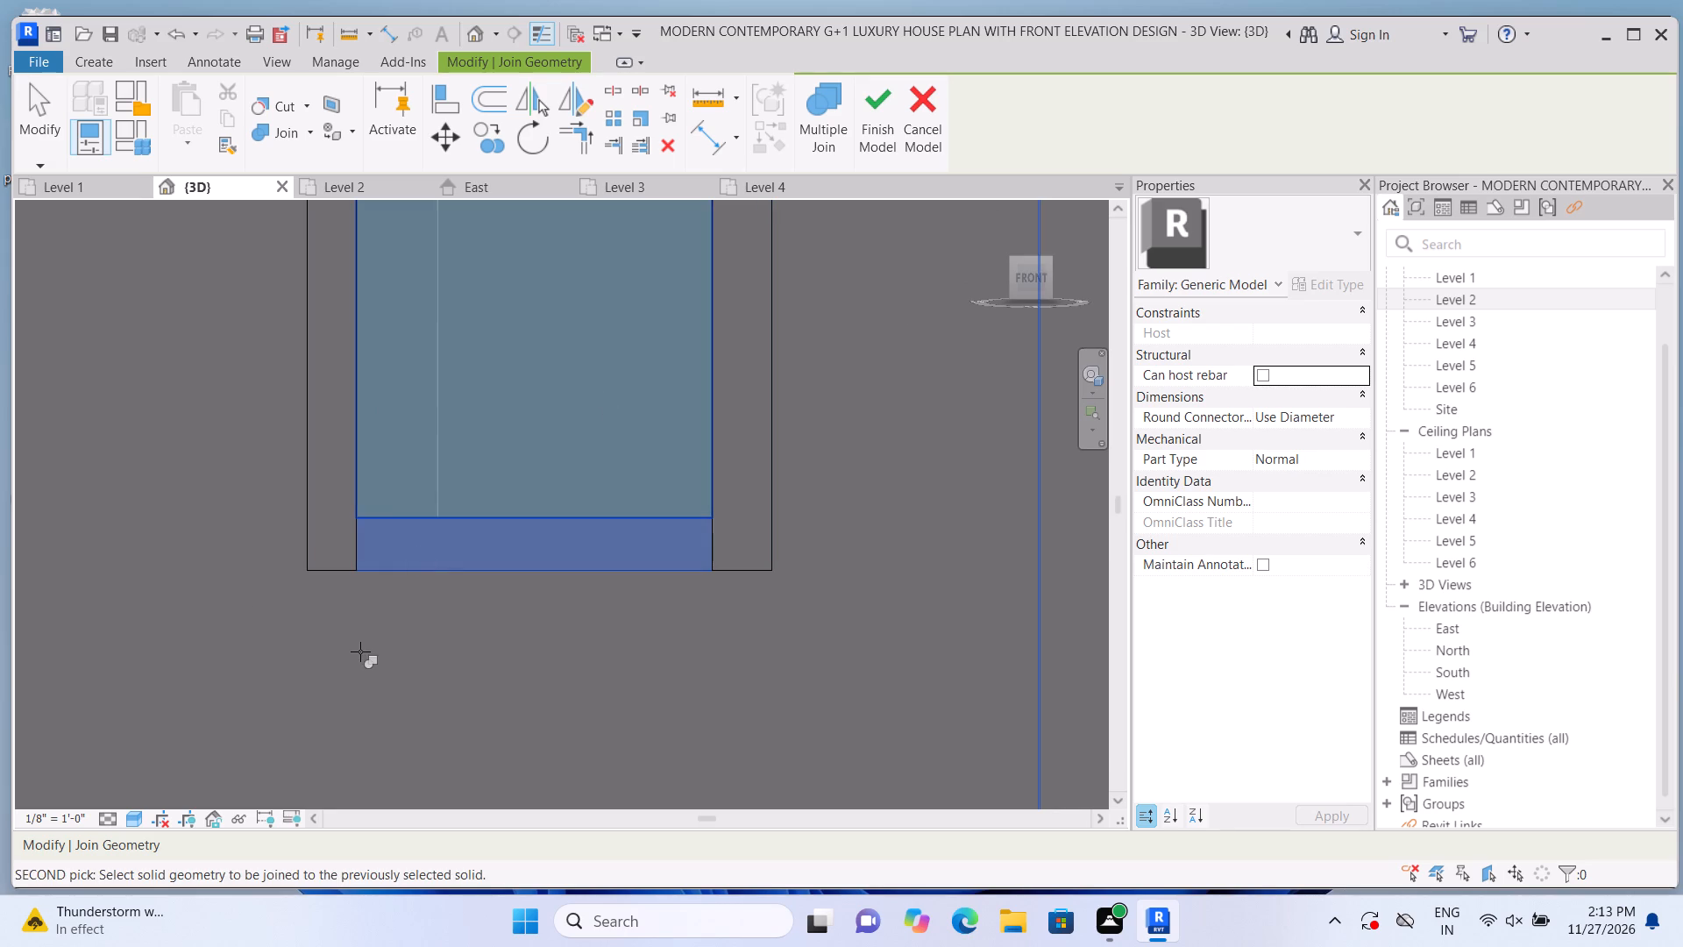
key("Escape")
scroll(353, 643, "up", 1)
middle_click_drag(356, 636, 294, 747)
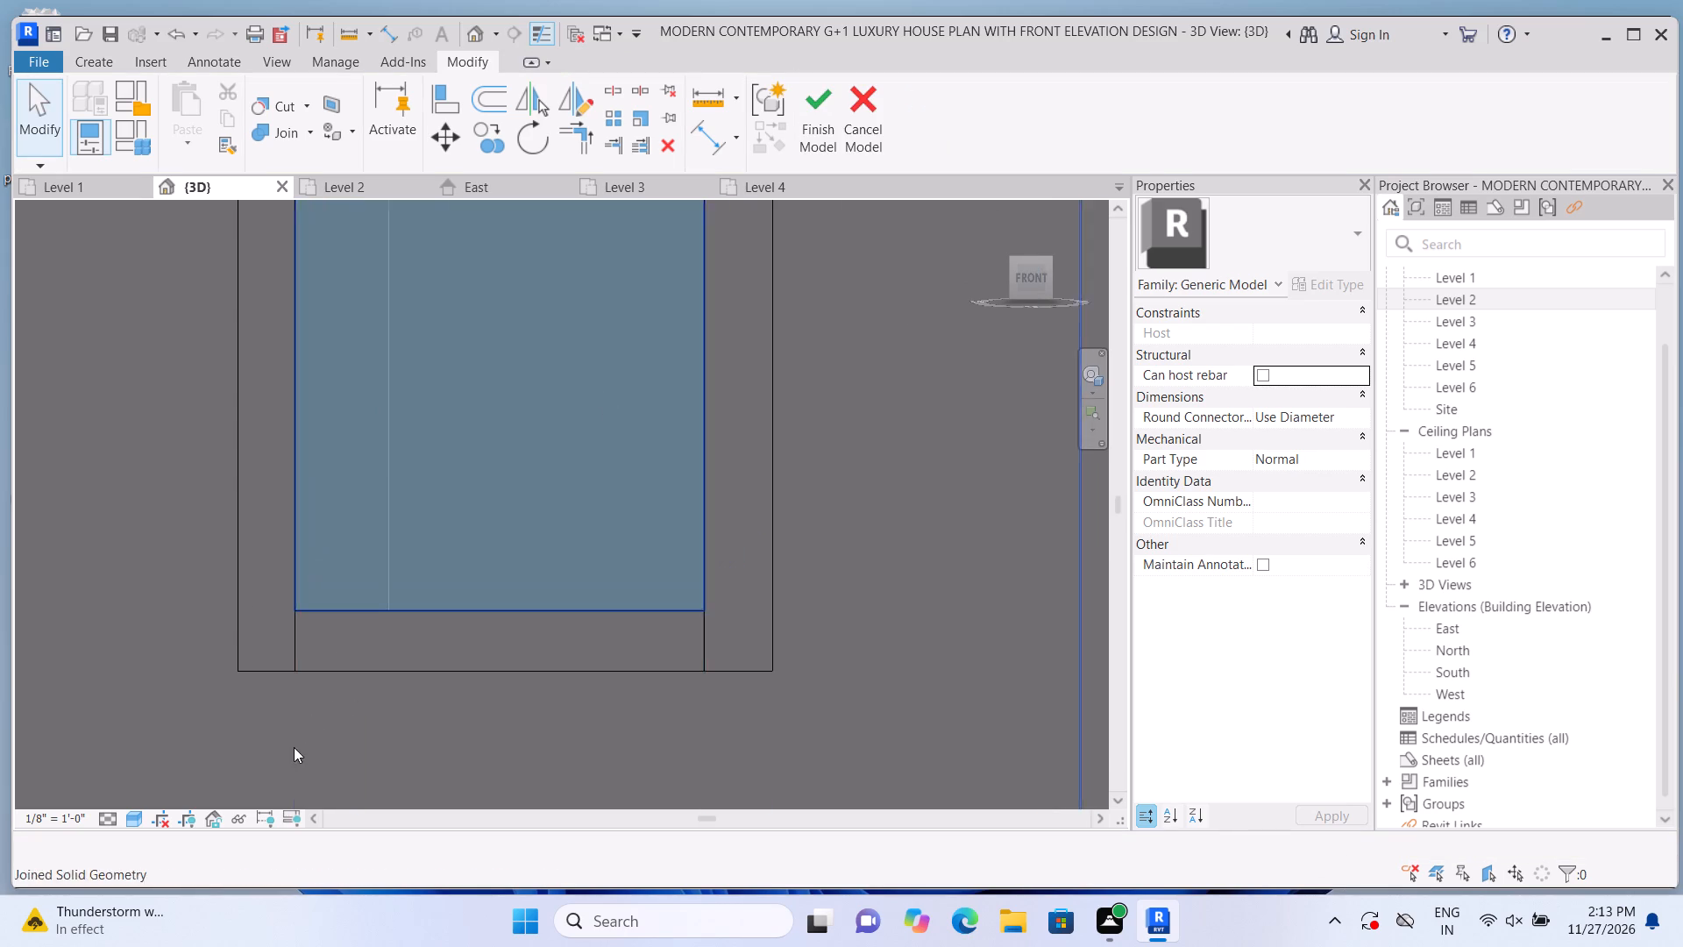
Join the sill strip with the tall window's vertical trim and finish the in-place trim model.
left_click(309, 129)
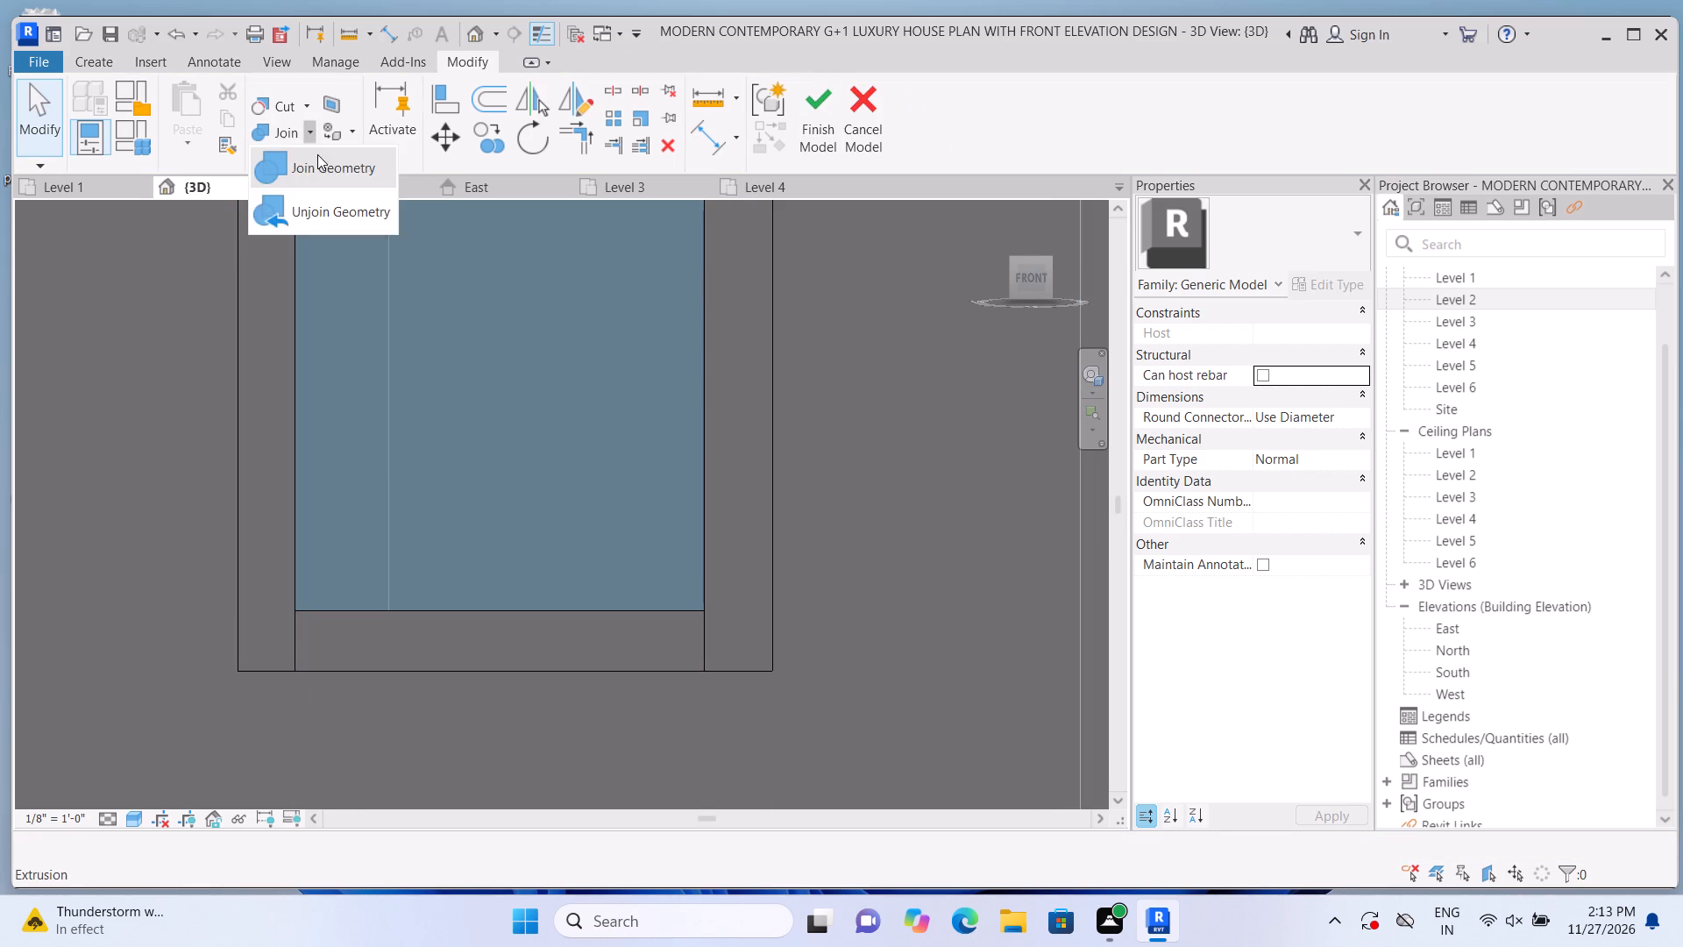
left_click(319, 154)
left_click(280, 386)
left_click(338, 634)
scroll(284, 698, "down", 2)
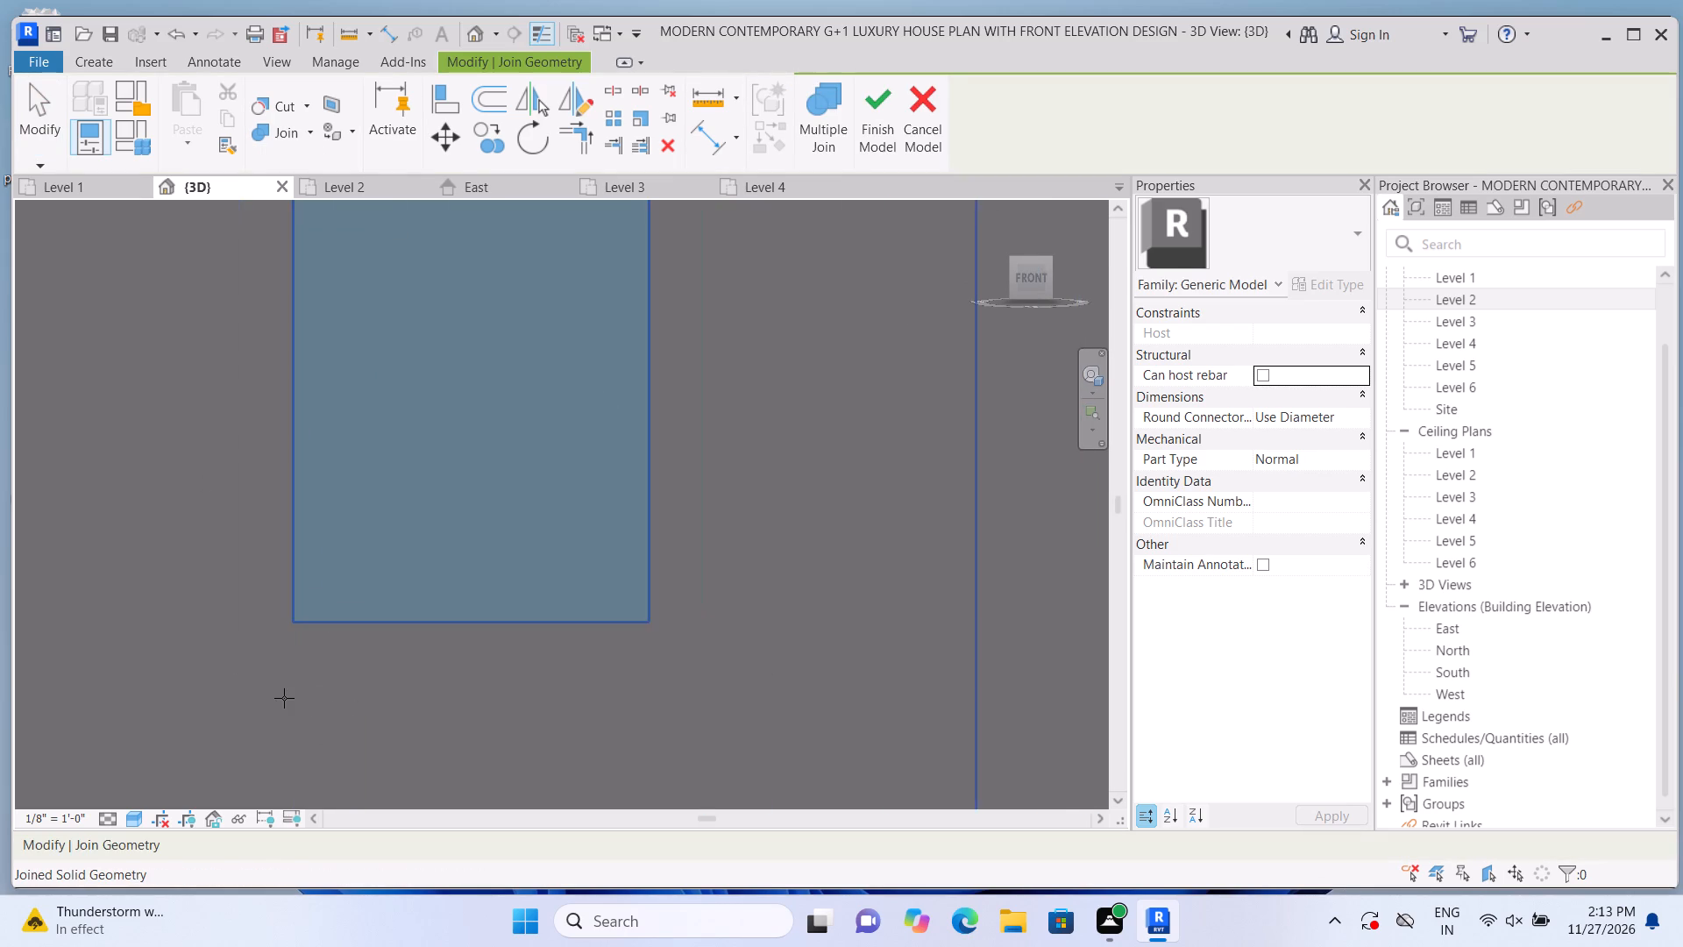
scroll(284, 698, "down", 15)
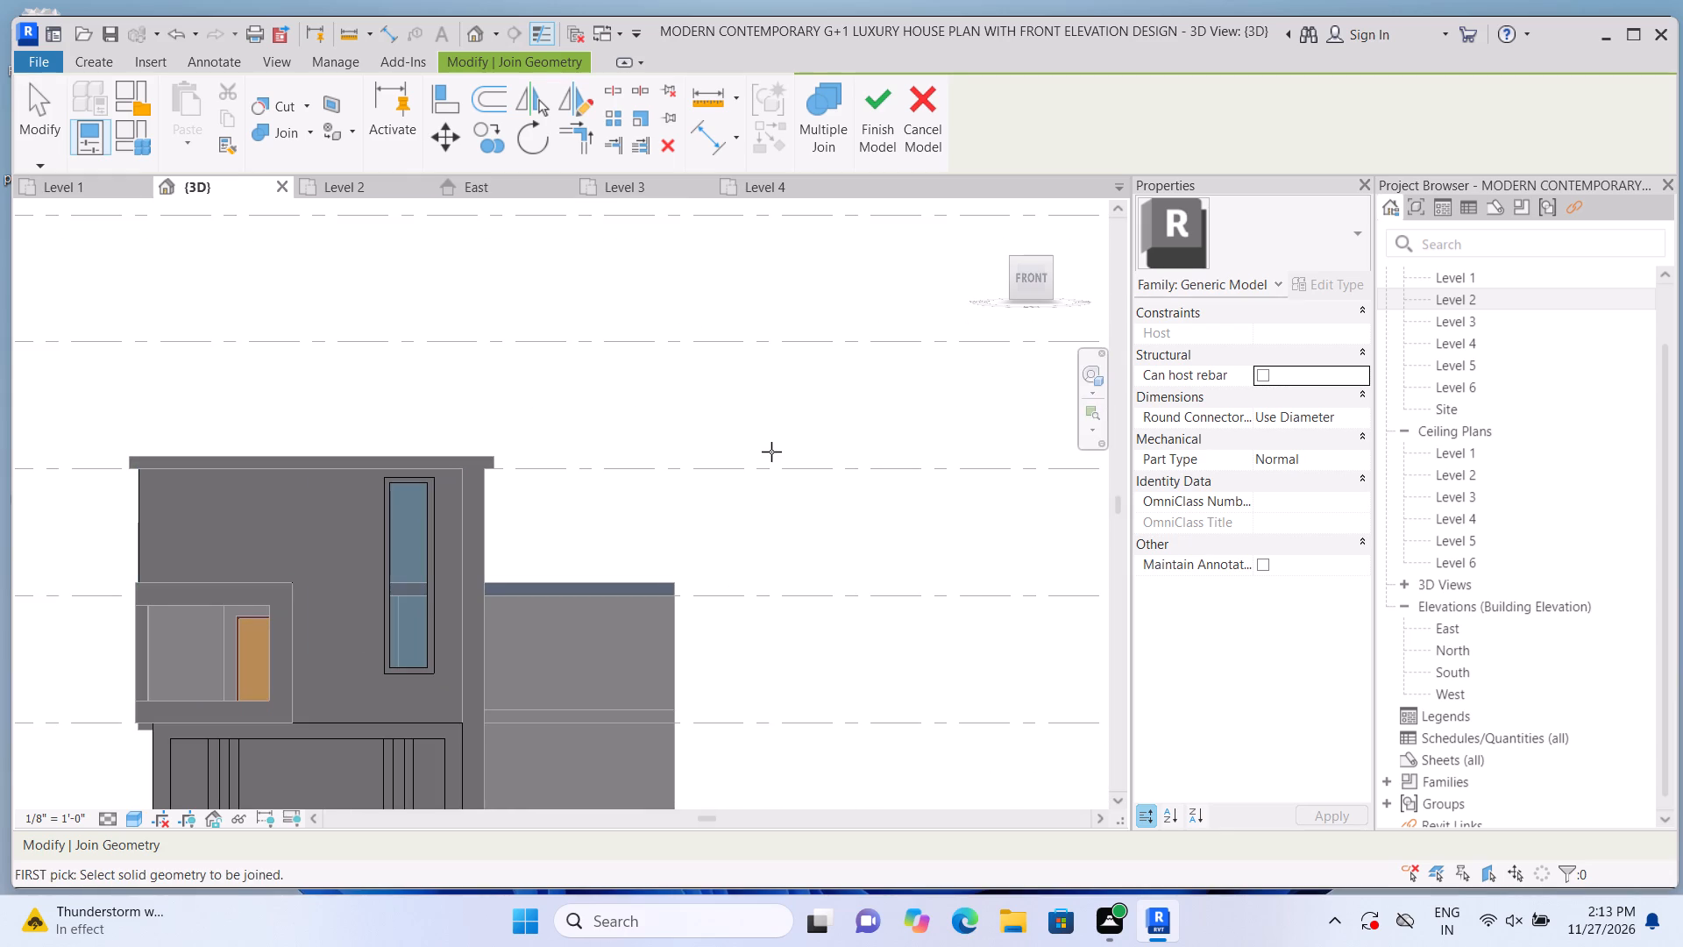
middle_click_drag(783, 437, 856, 325)
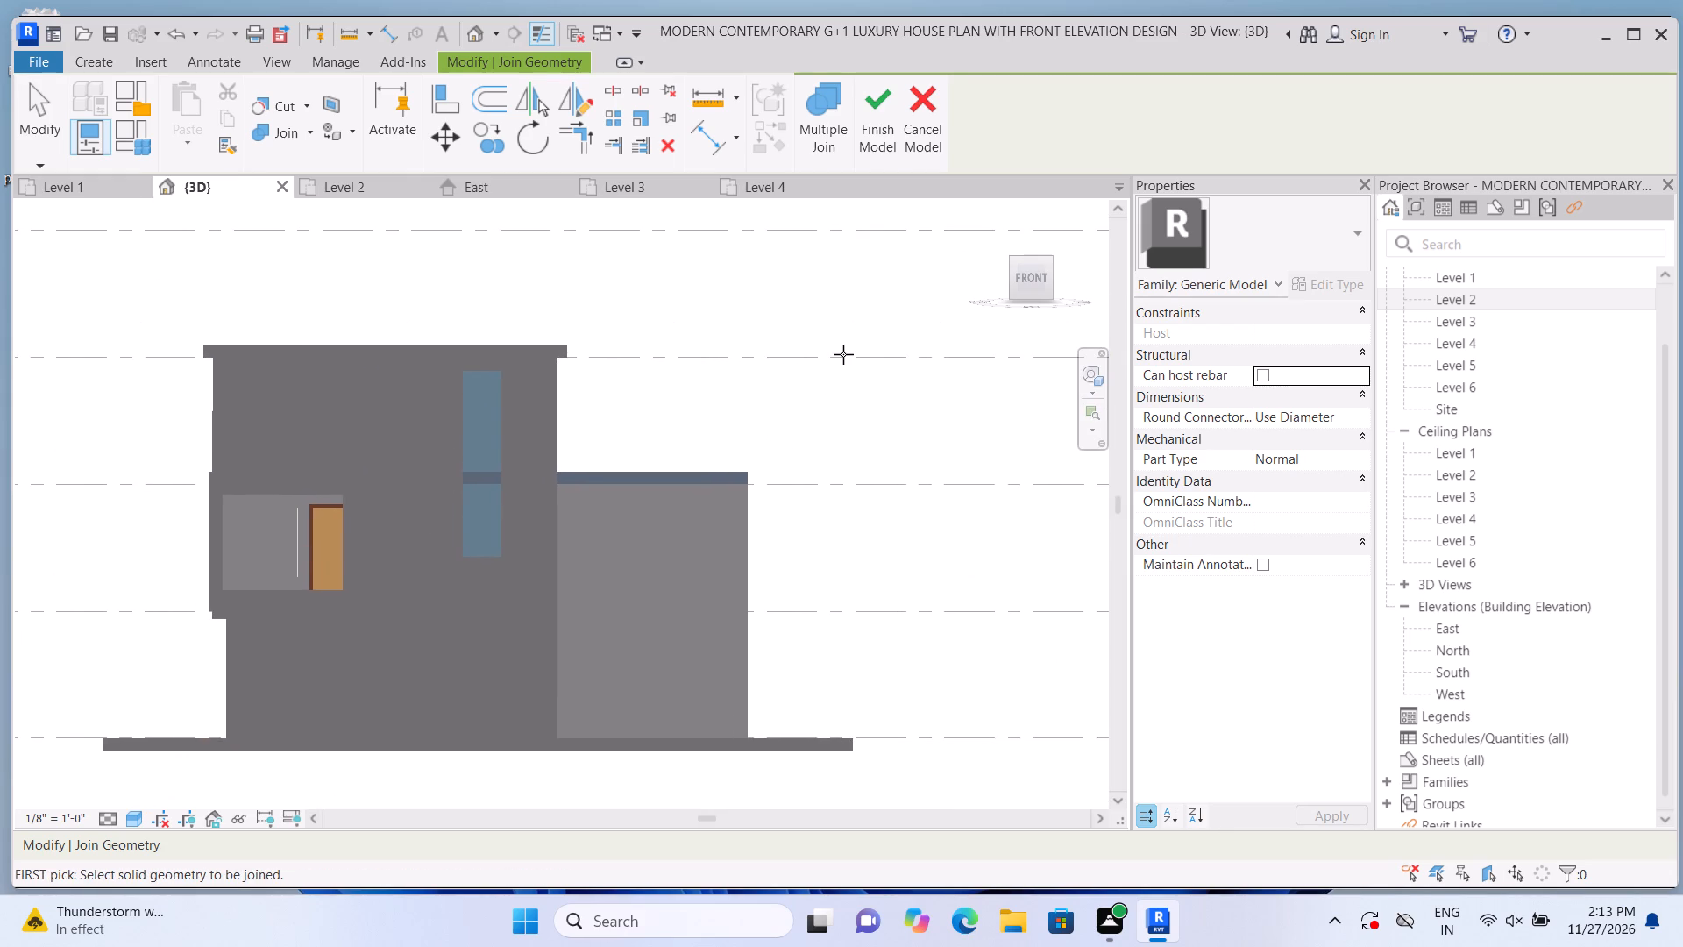
key("Escape")
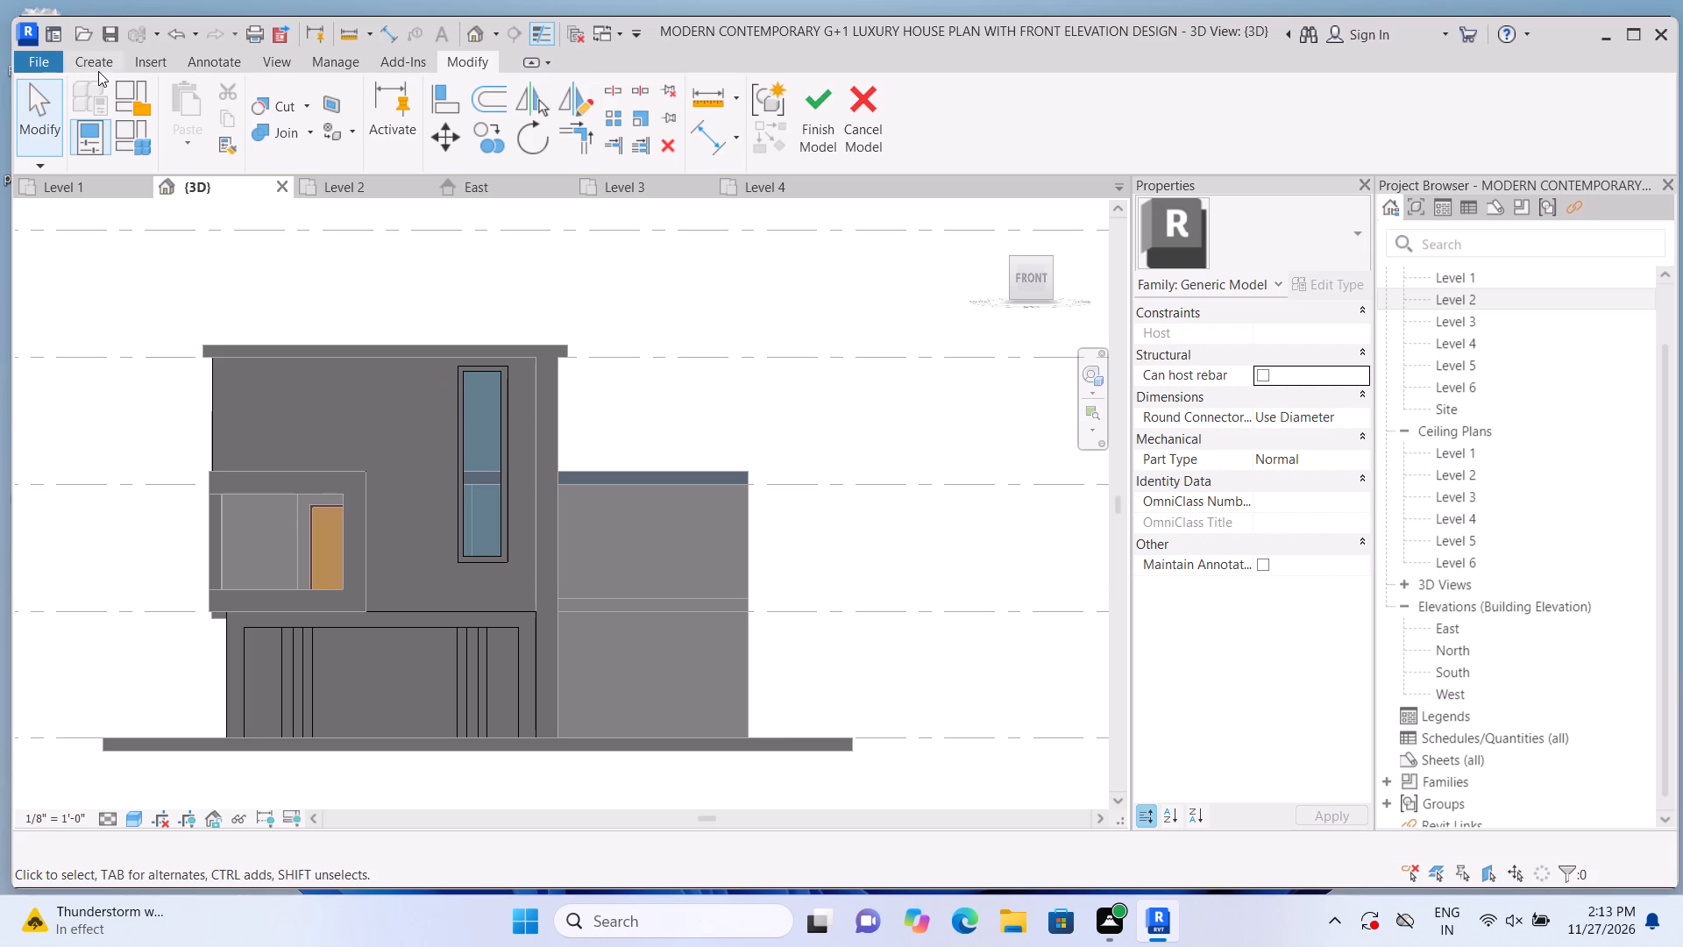
left_click(820, 142)
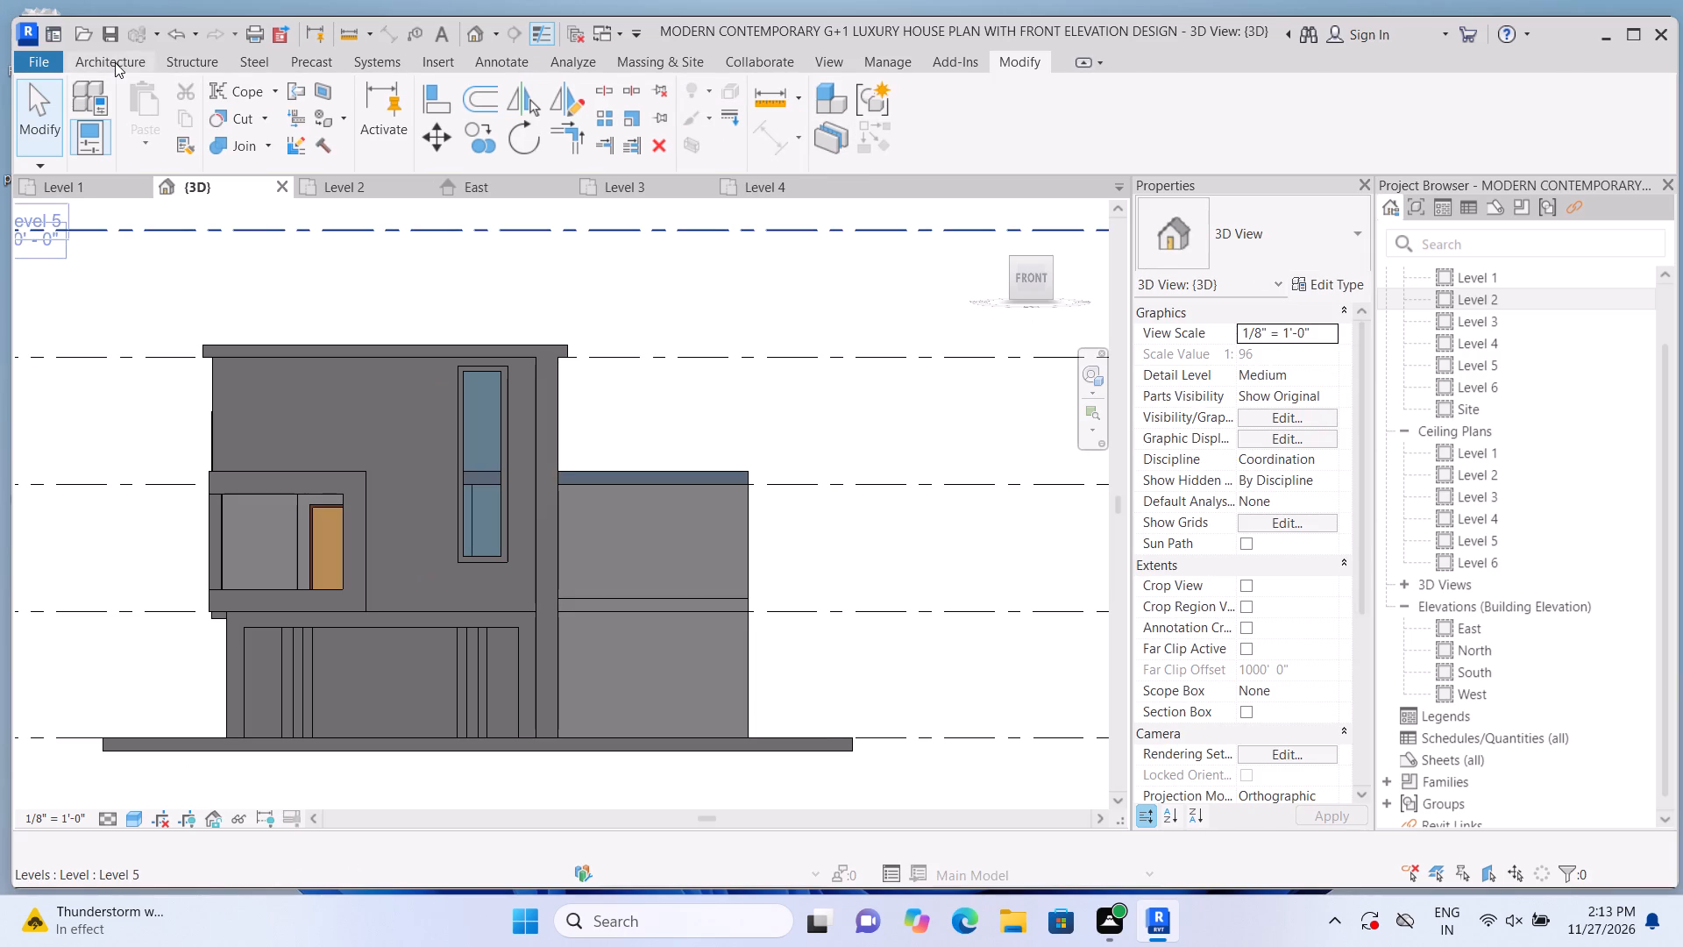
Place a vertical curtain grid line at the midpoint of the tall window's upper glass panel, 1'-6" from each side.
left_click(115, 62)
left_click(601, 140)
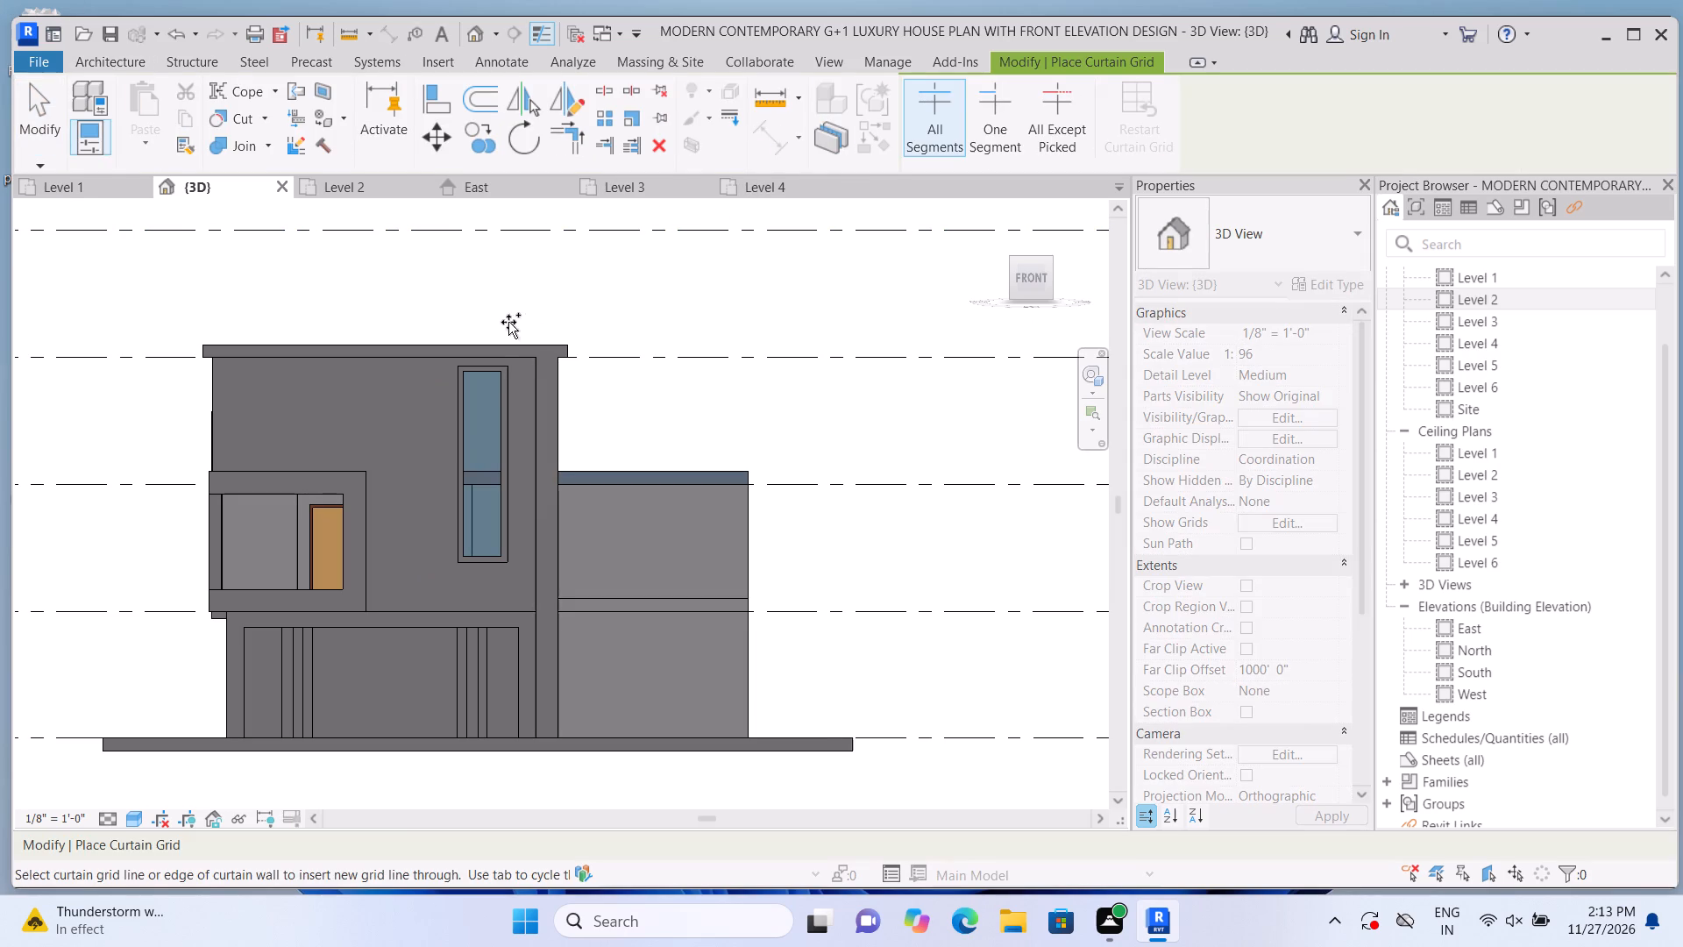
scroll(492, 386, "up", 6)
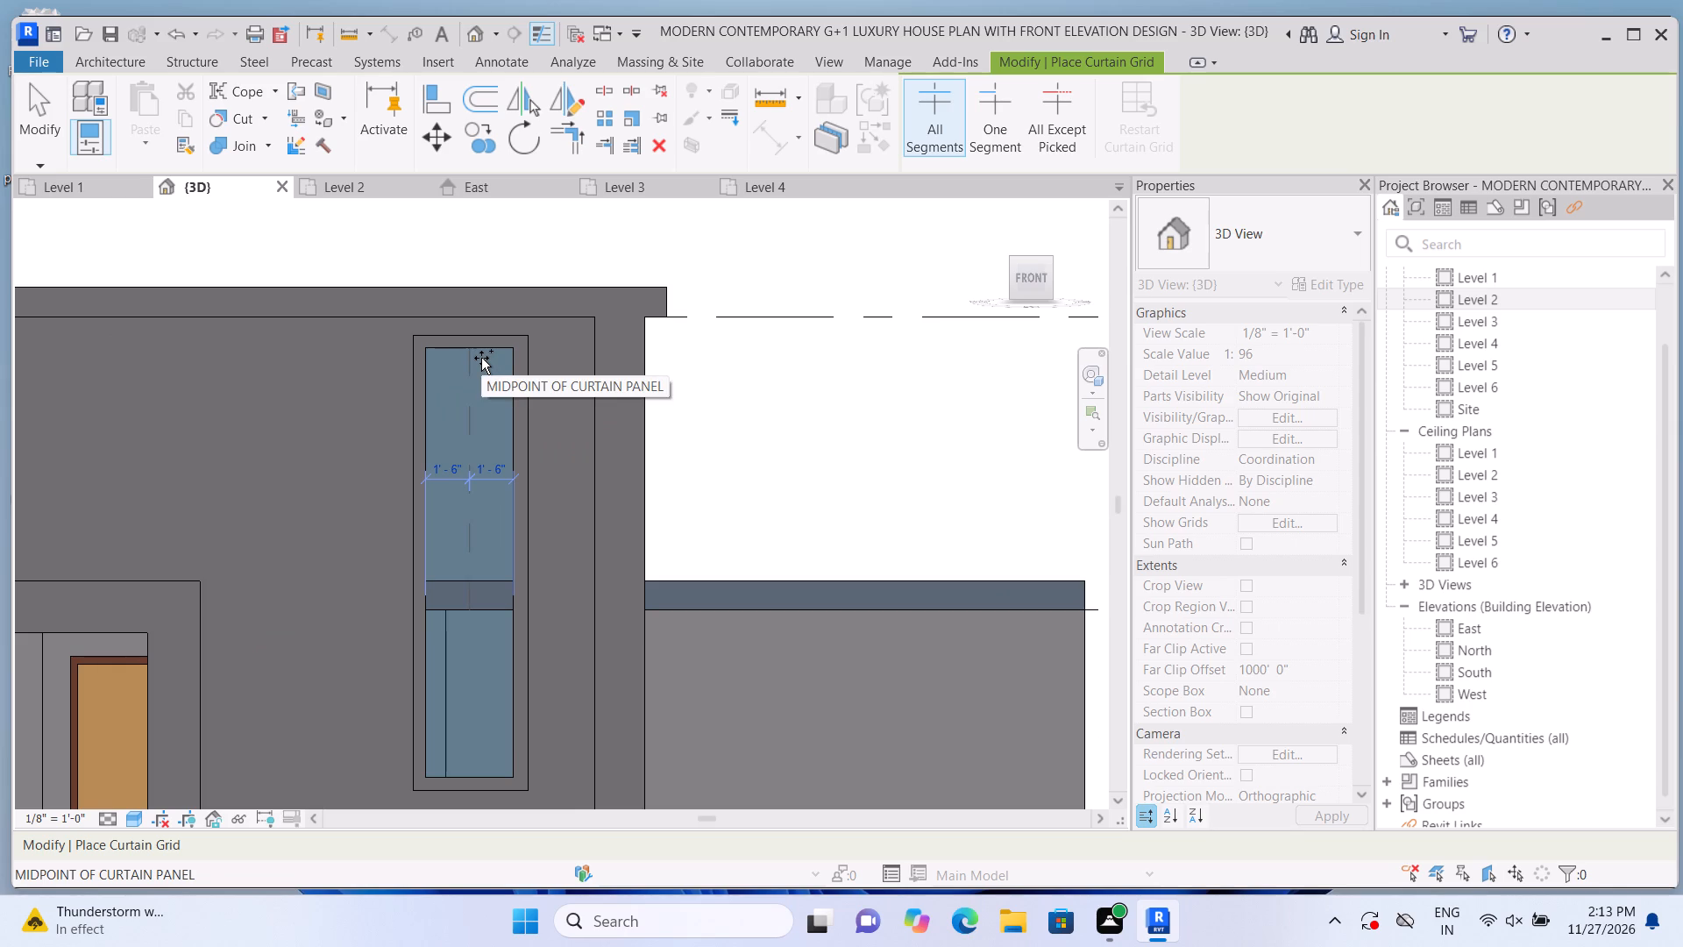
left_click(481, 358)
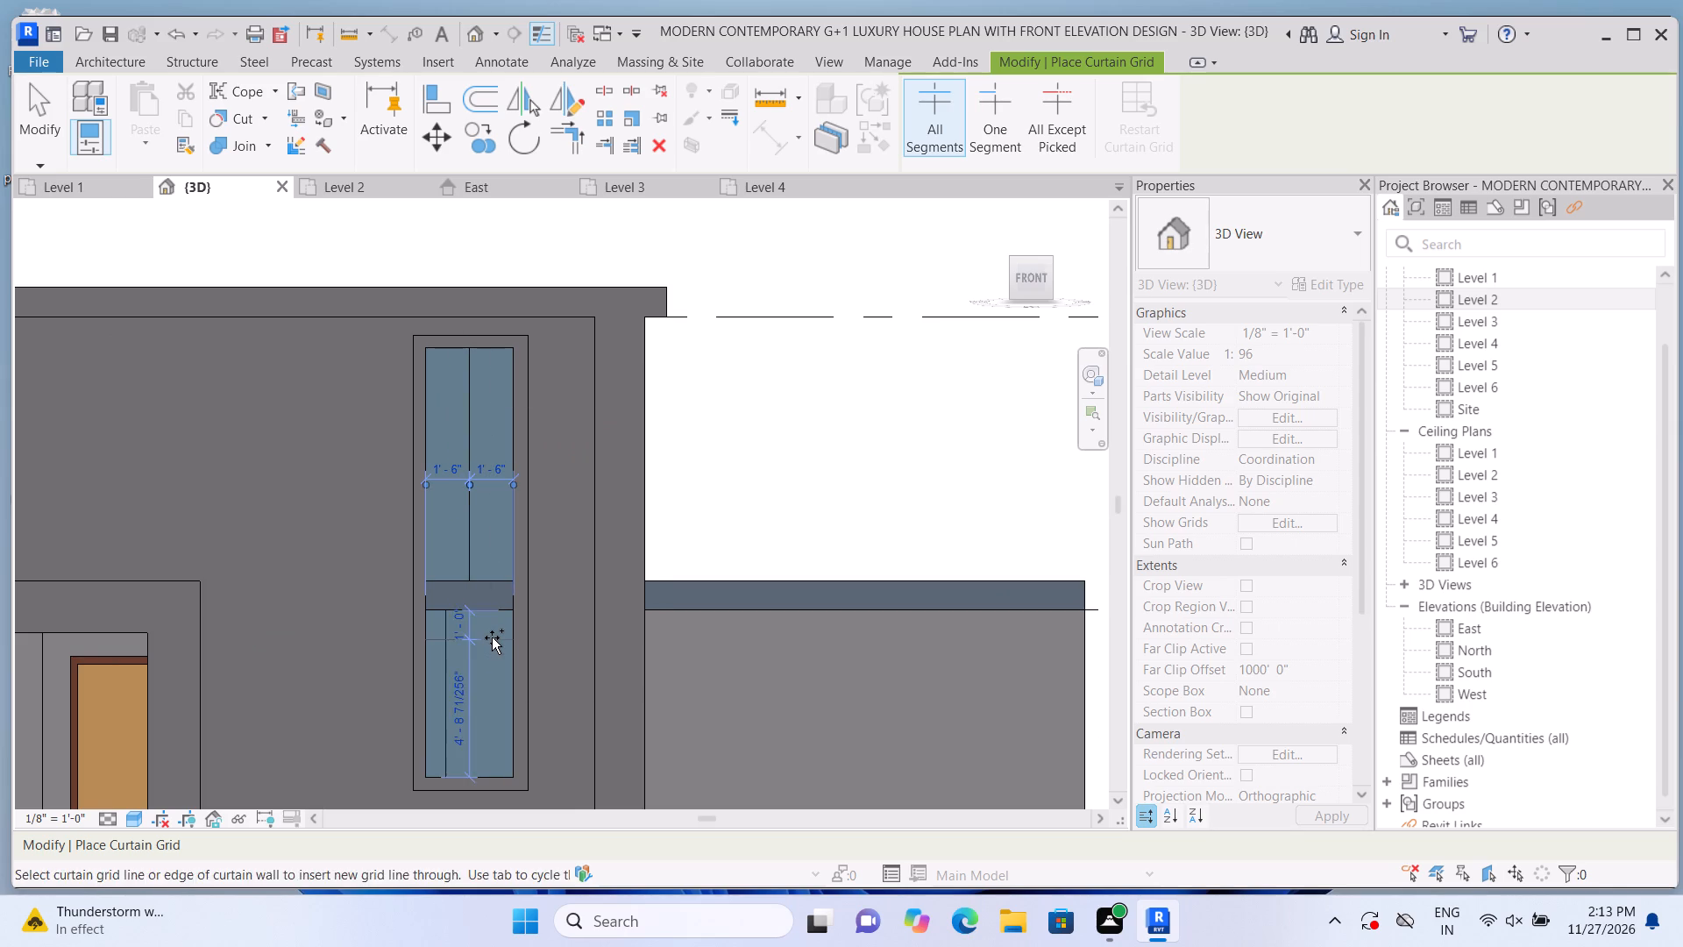
Add curtain grid lines to the lower glass panel: a vertical one at its midpoint and a horizontal one about 11" below its top.
scroll(481, 639, "up", 5)
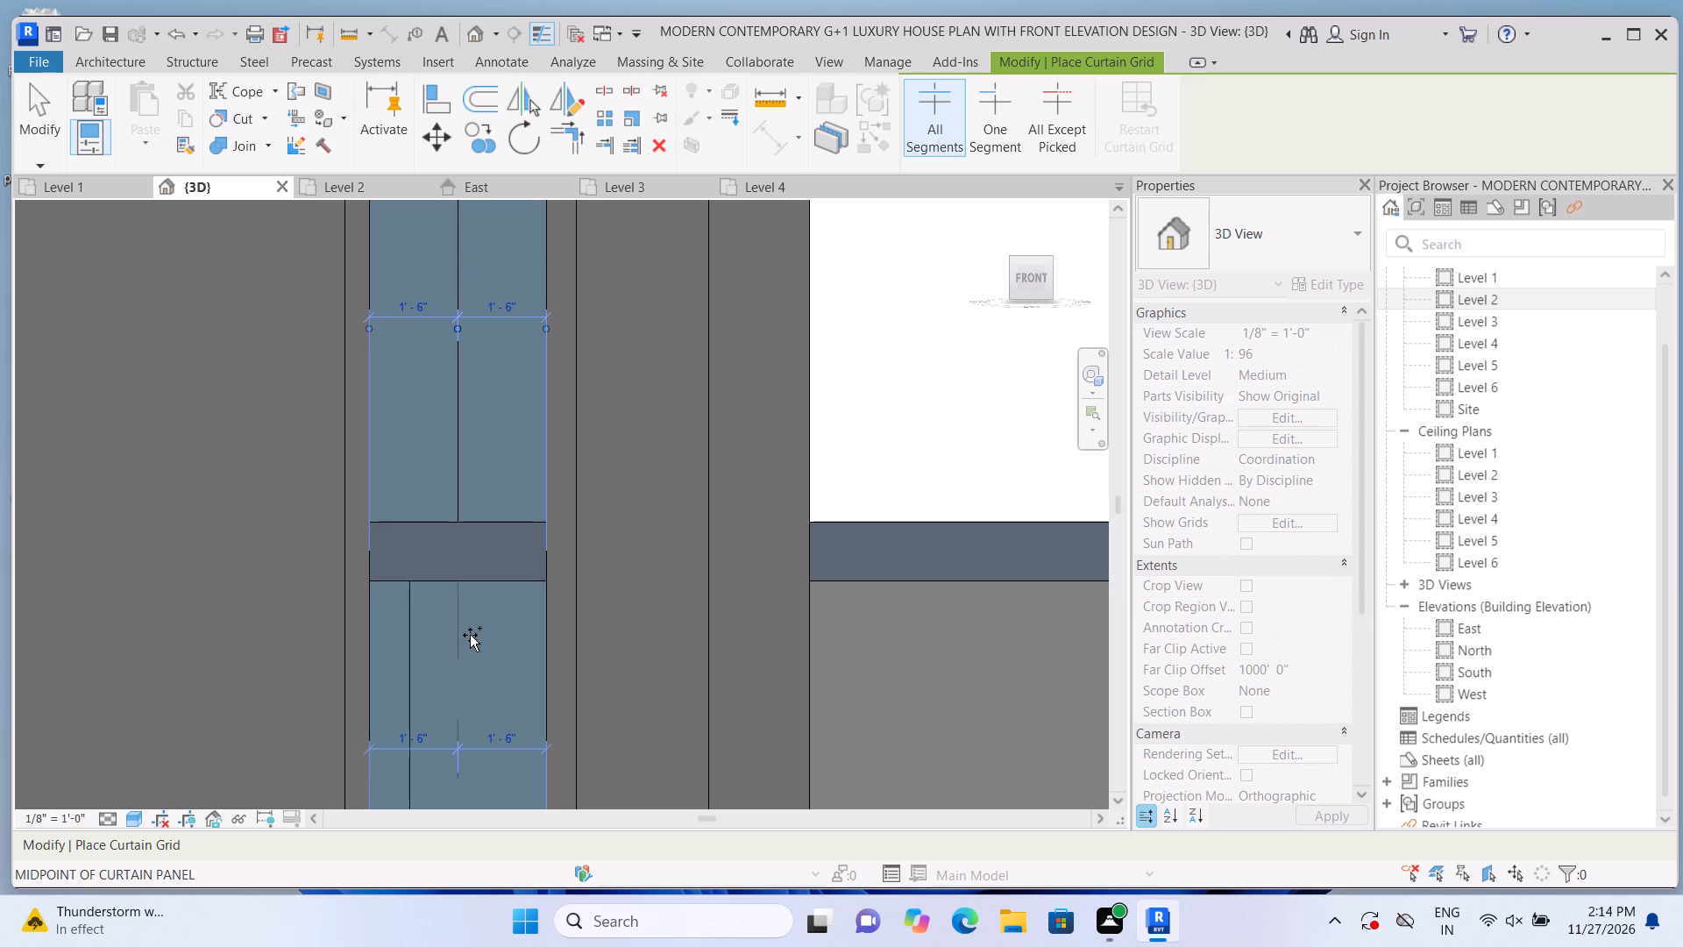
double_click(470, 635)
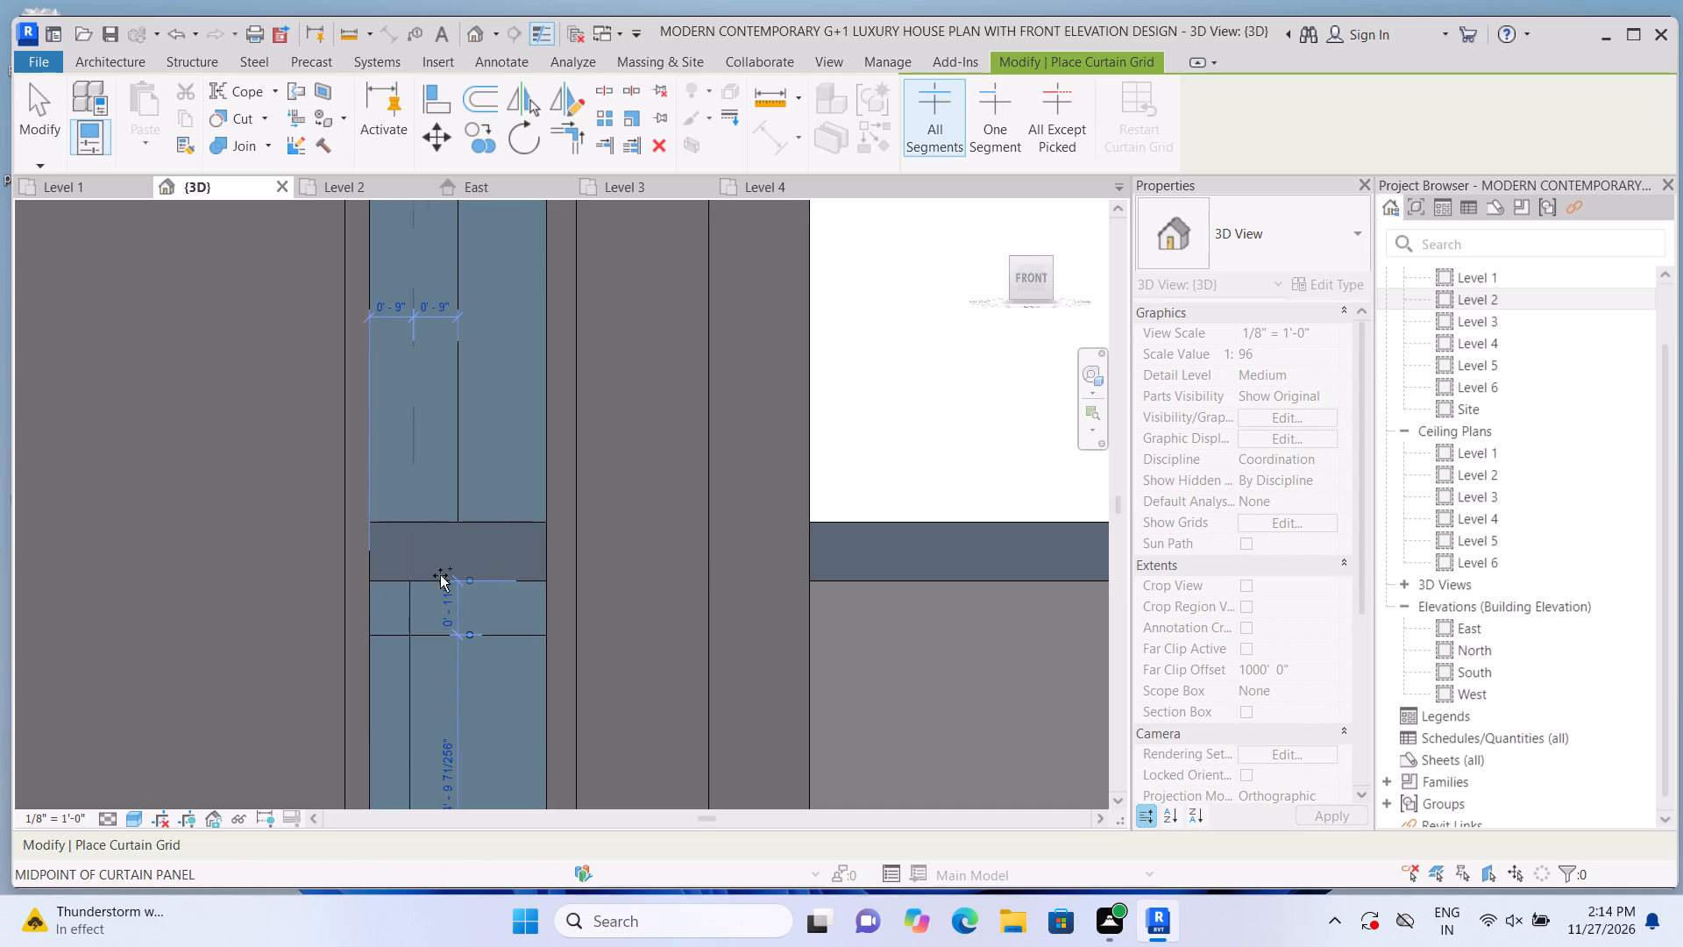
key("Escape")
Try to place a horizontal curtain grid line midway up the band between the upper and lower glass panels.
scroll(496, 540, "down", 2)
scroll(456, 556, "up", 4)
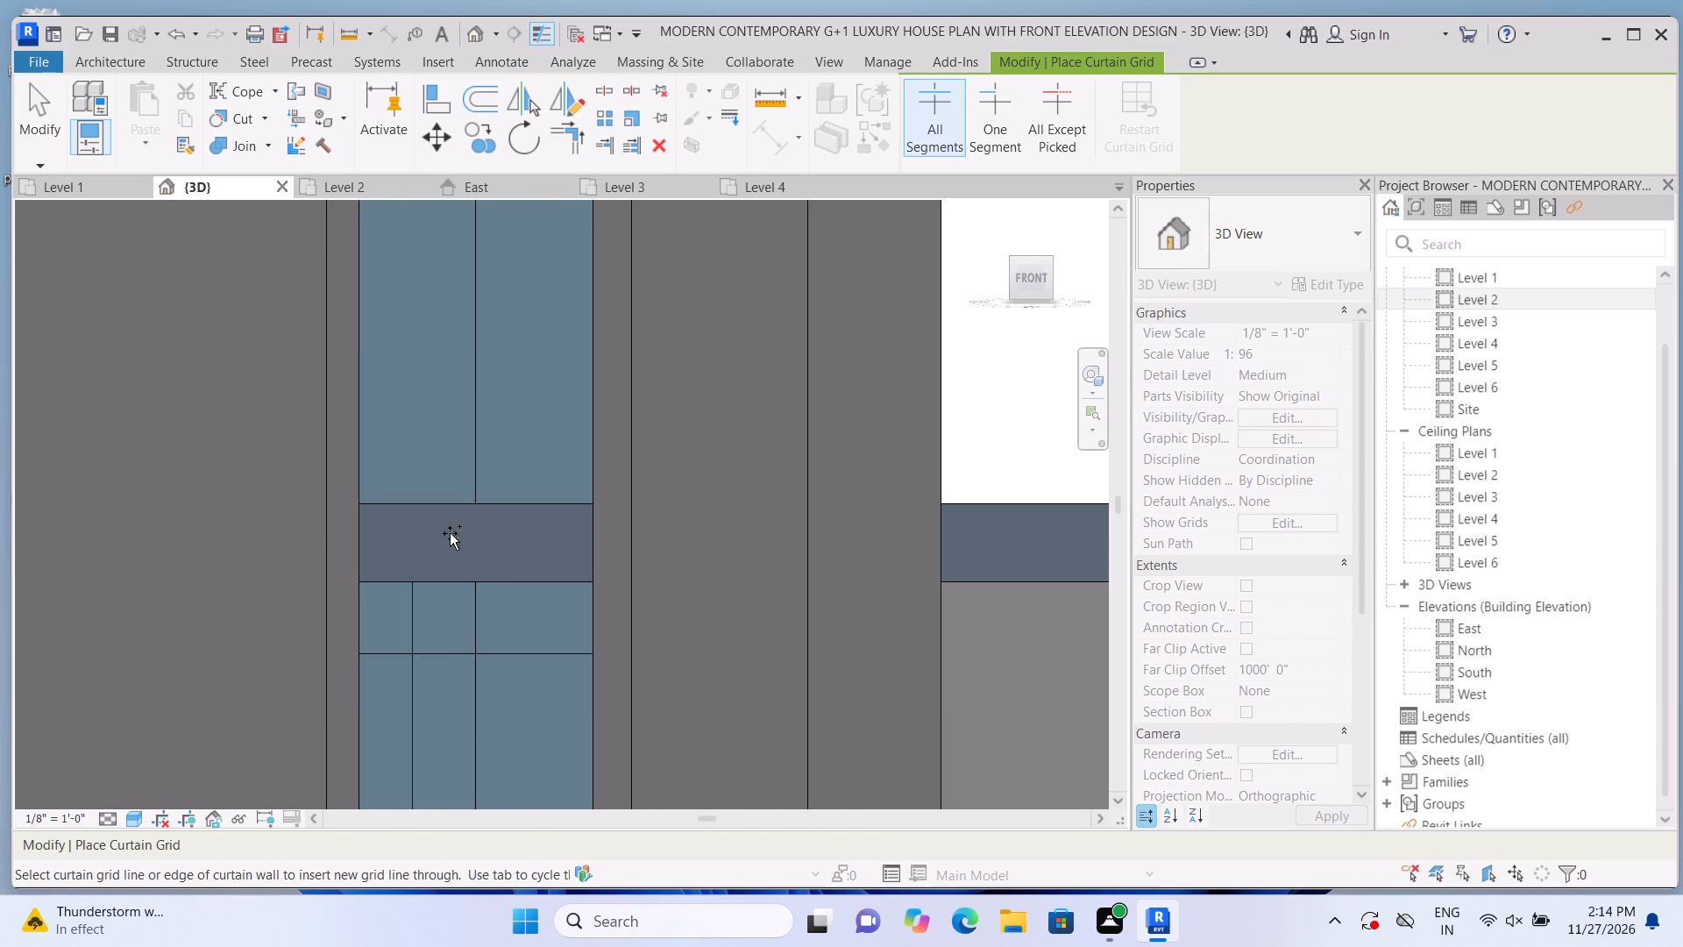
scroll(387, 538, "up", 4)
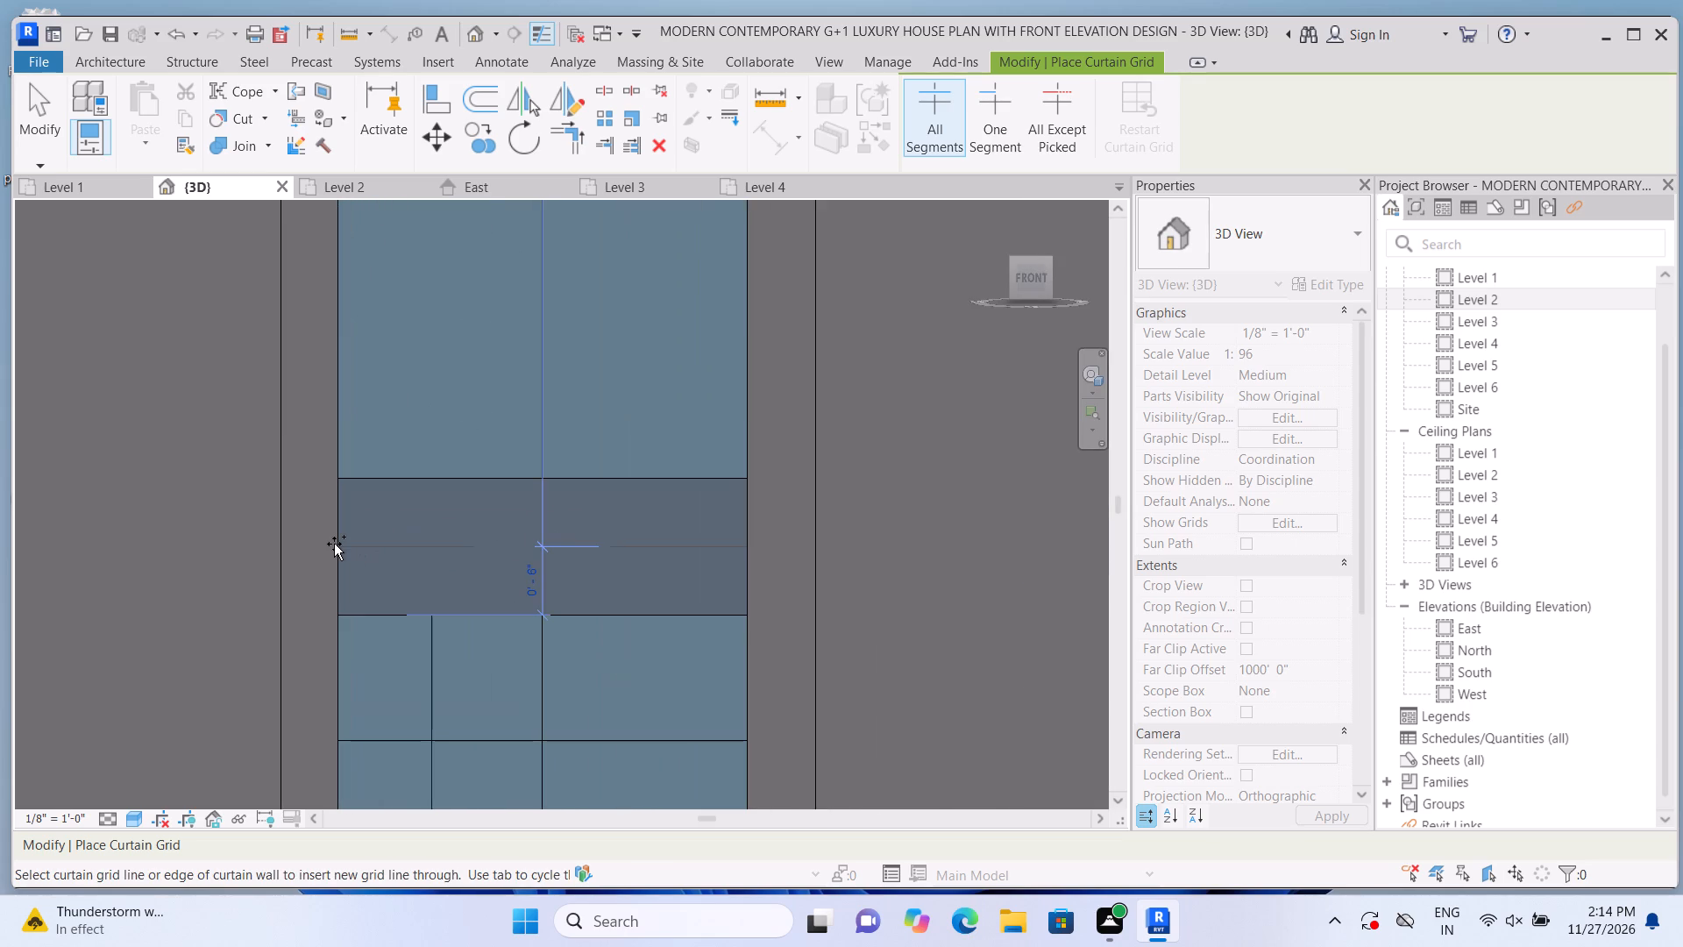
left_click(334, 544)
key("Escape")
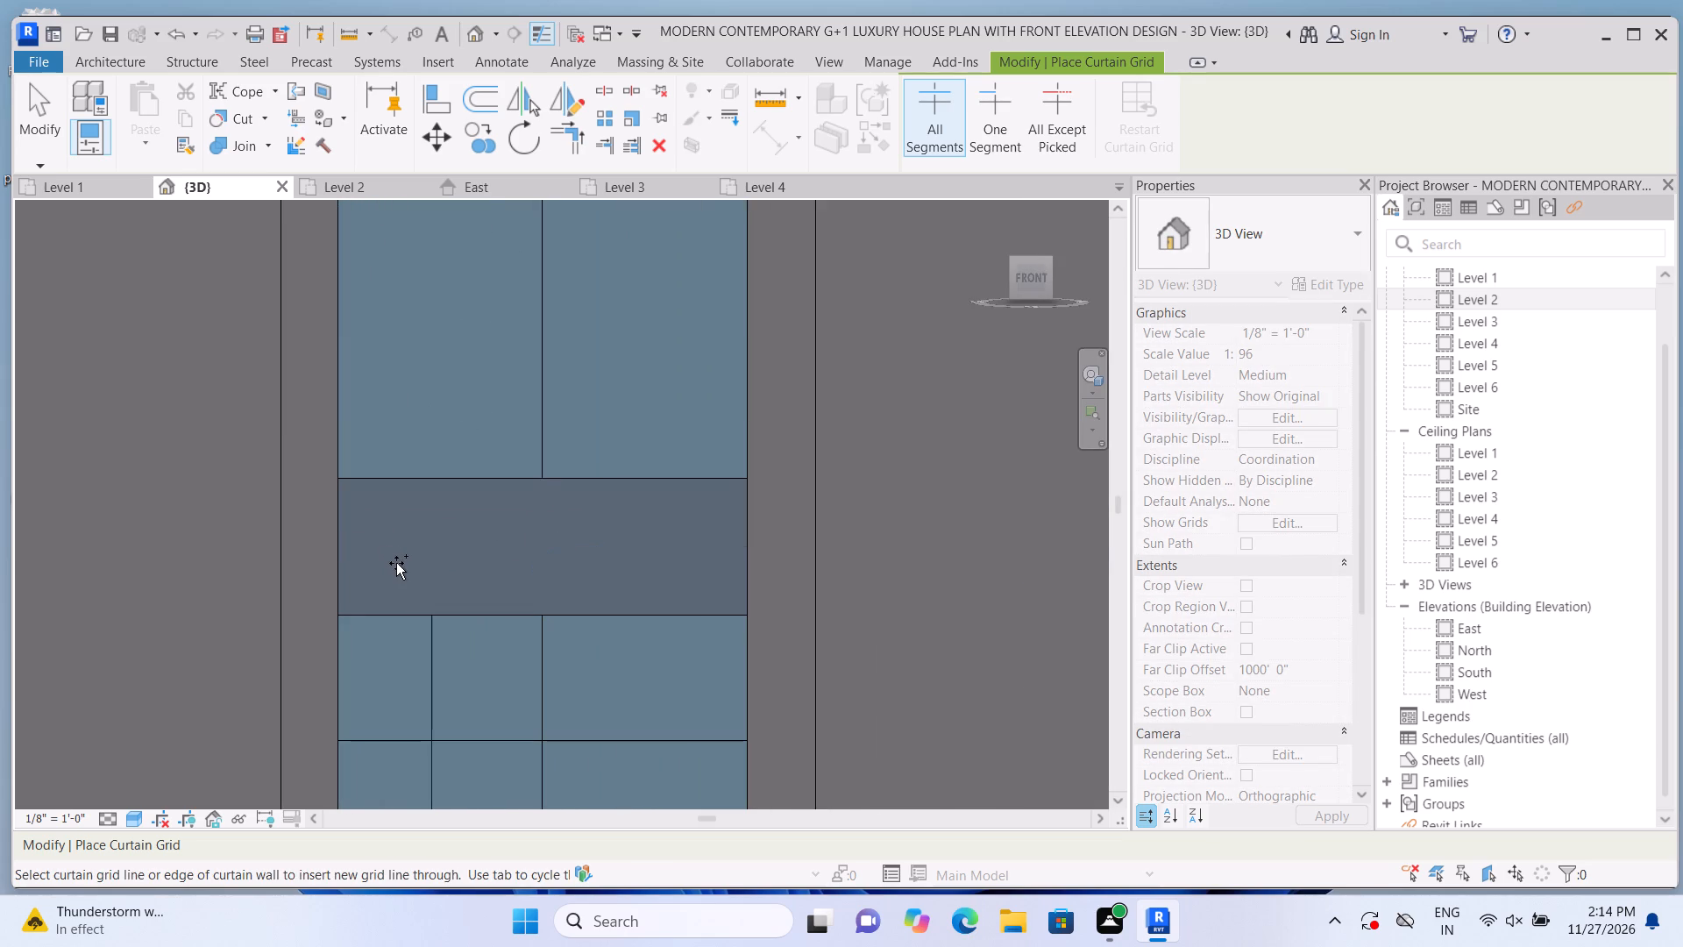
Delete the vertical midpoint grid line from the tall window's lower glass panel.
scroll(398, 565, "down", 10)
scroll(532, 505, "down", 1)
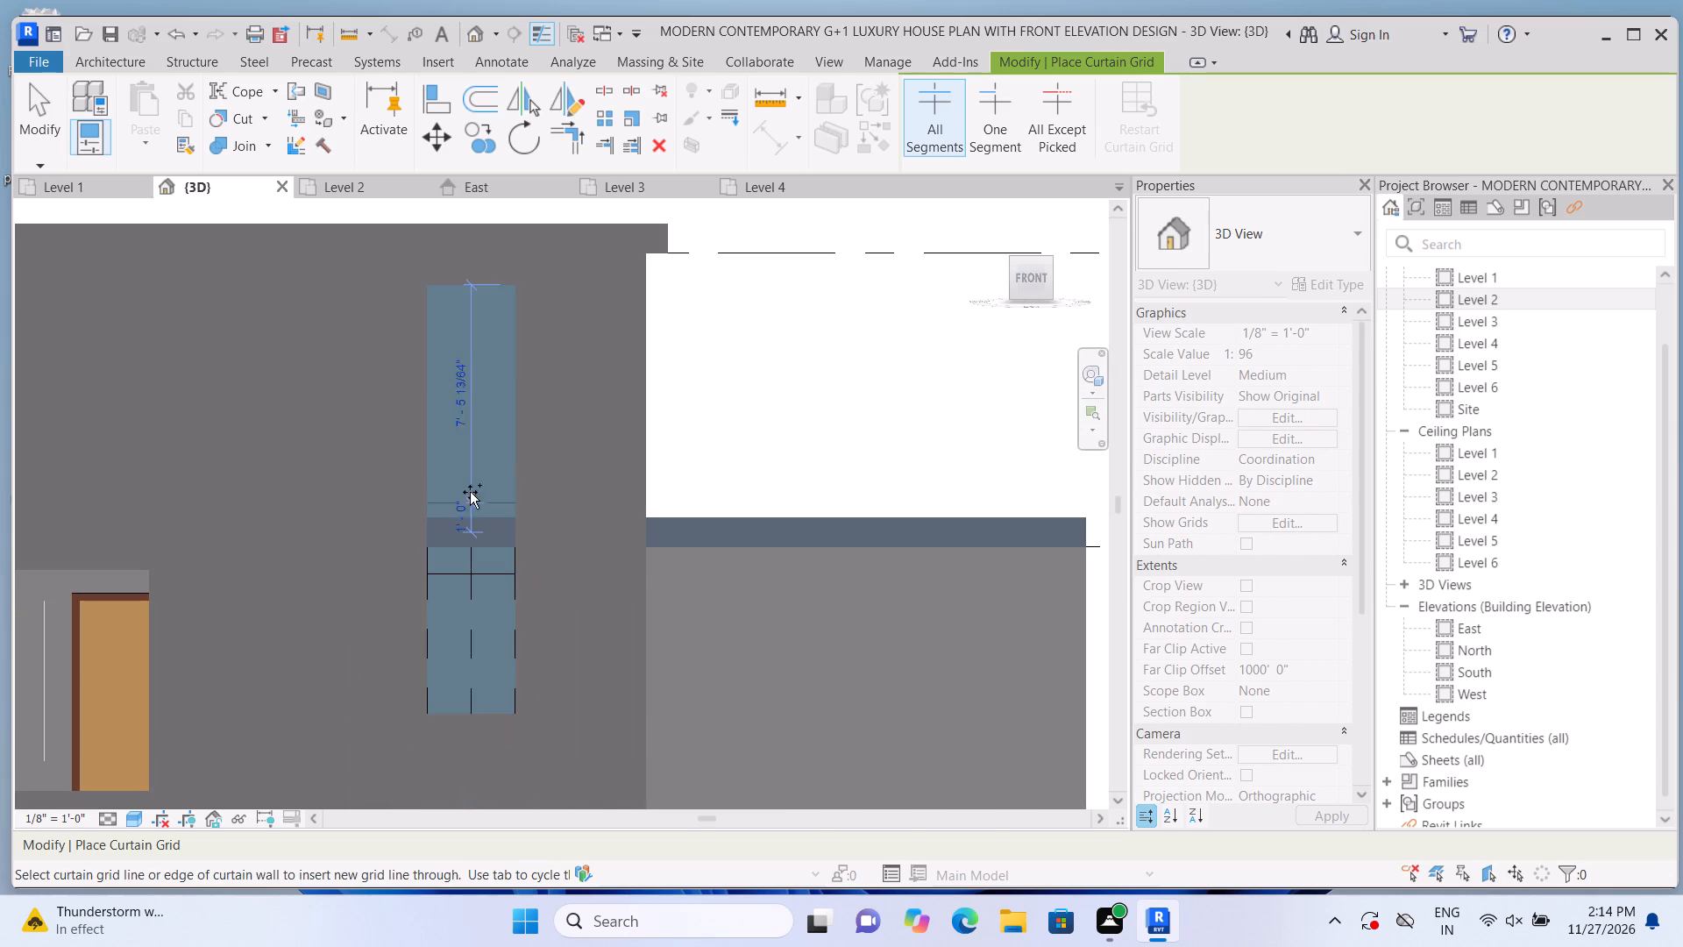
scroll(423, 487, "up", 2)
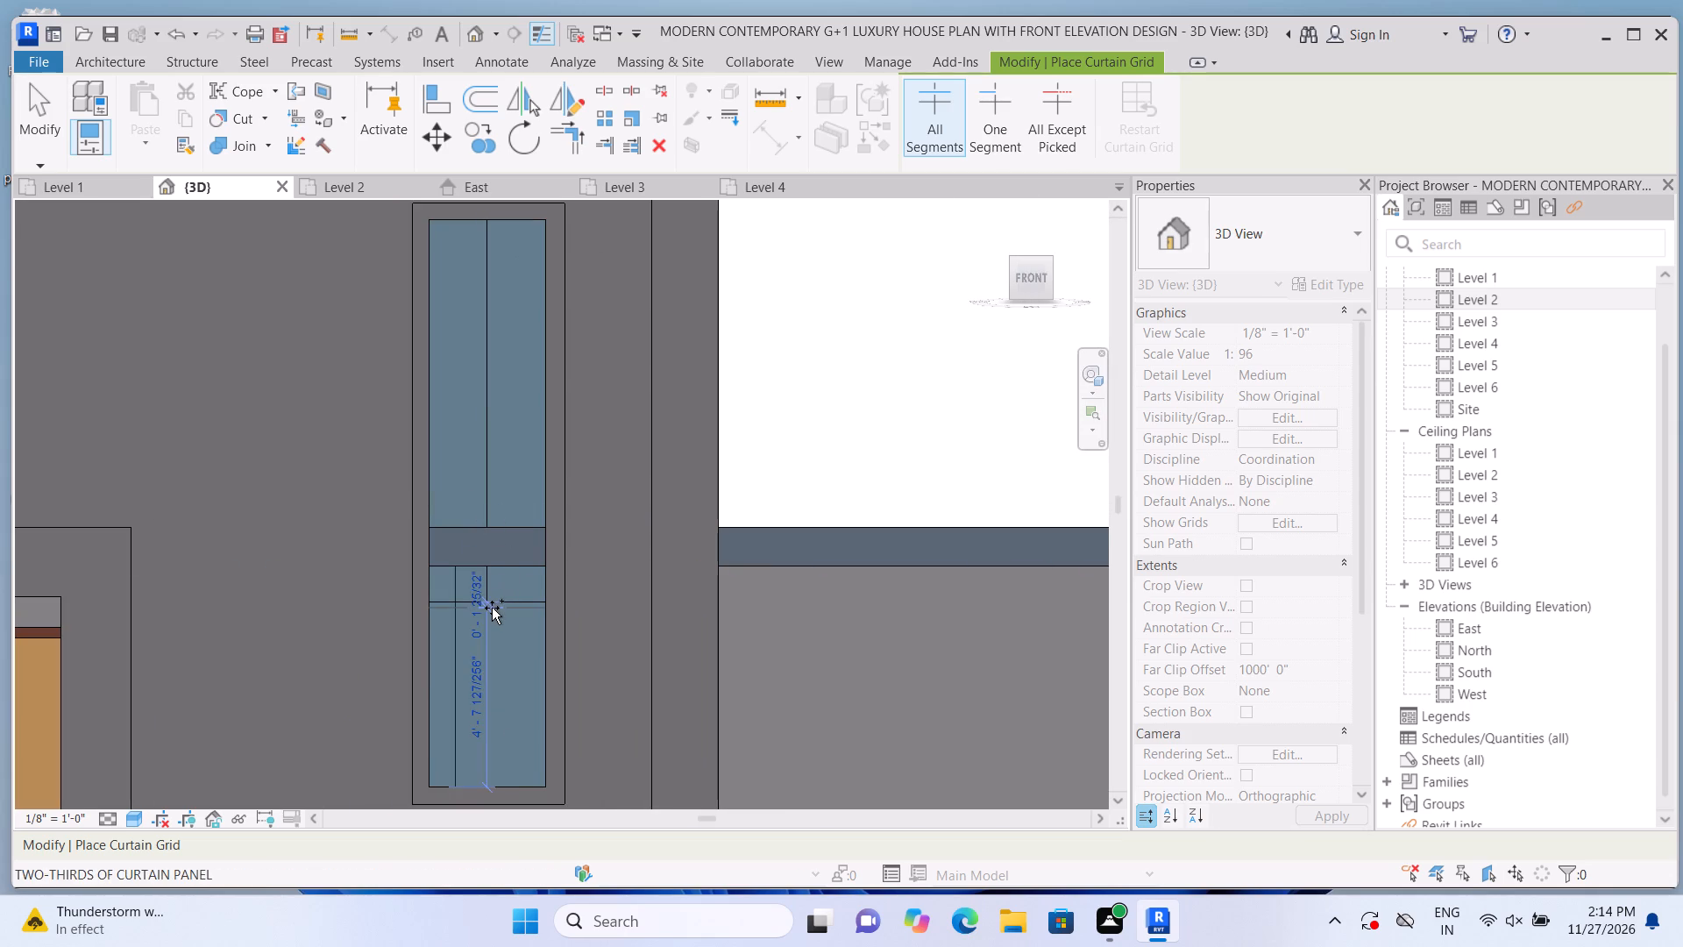
key("Escape")
left_click(482, 636)
key("Delete")
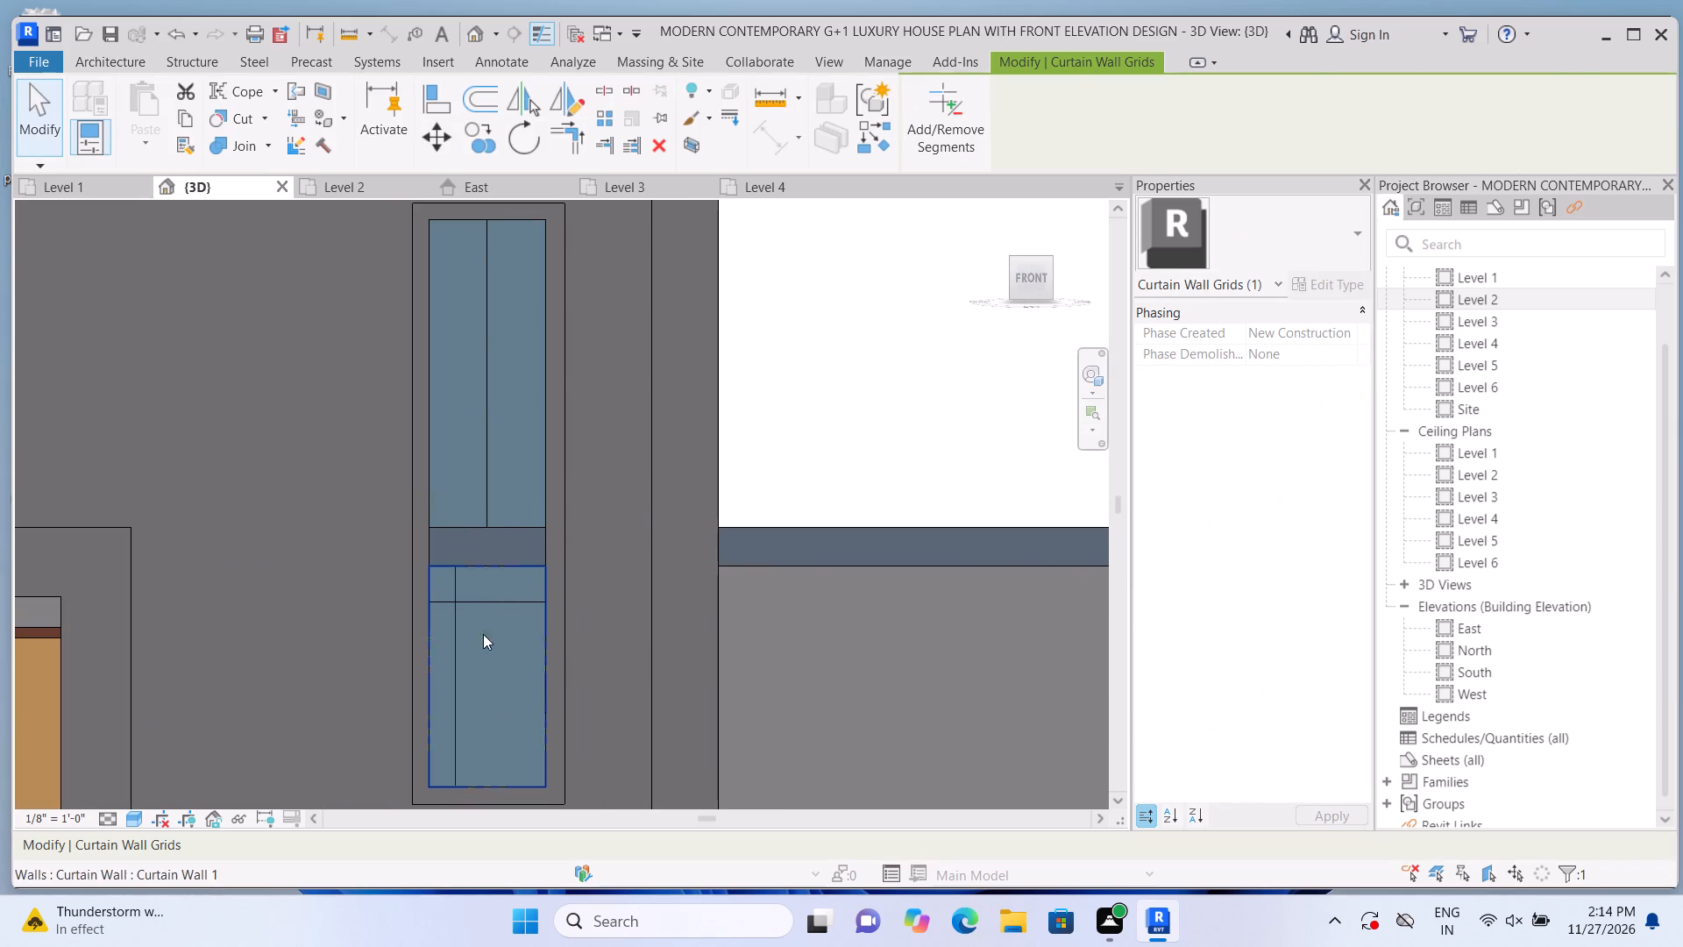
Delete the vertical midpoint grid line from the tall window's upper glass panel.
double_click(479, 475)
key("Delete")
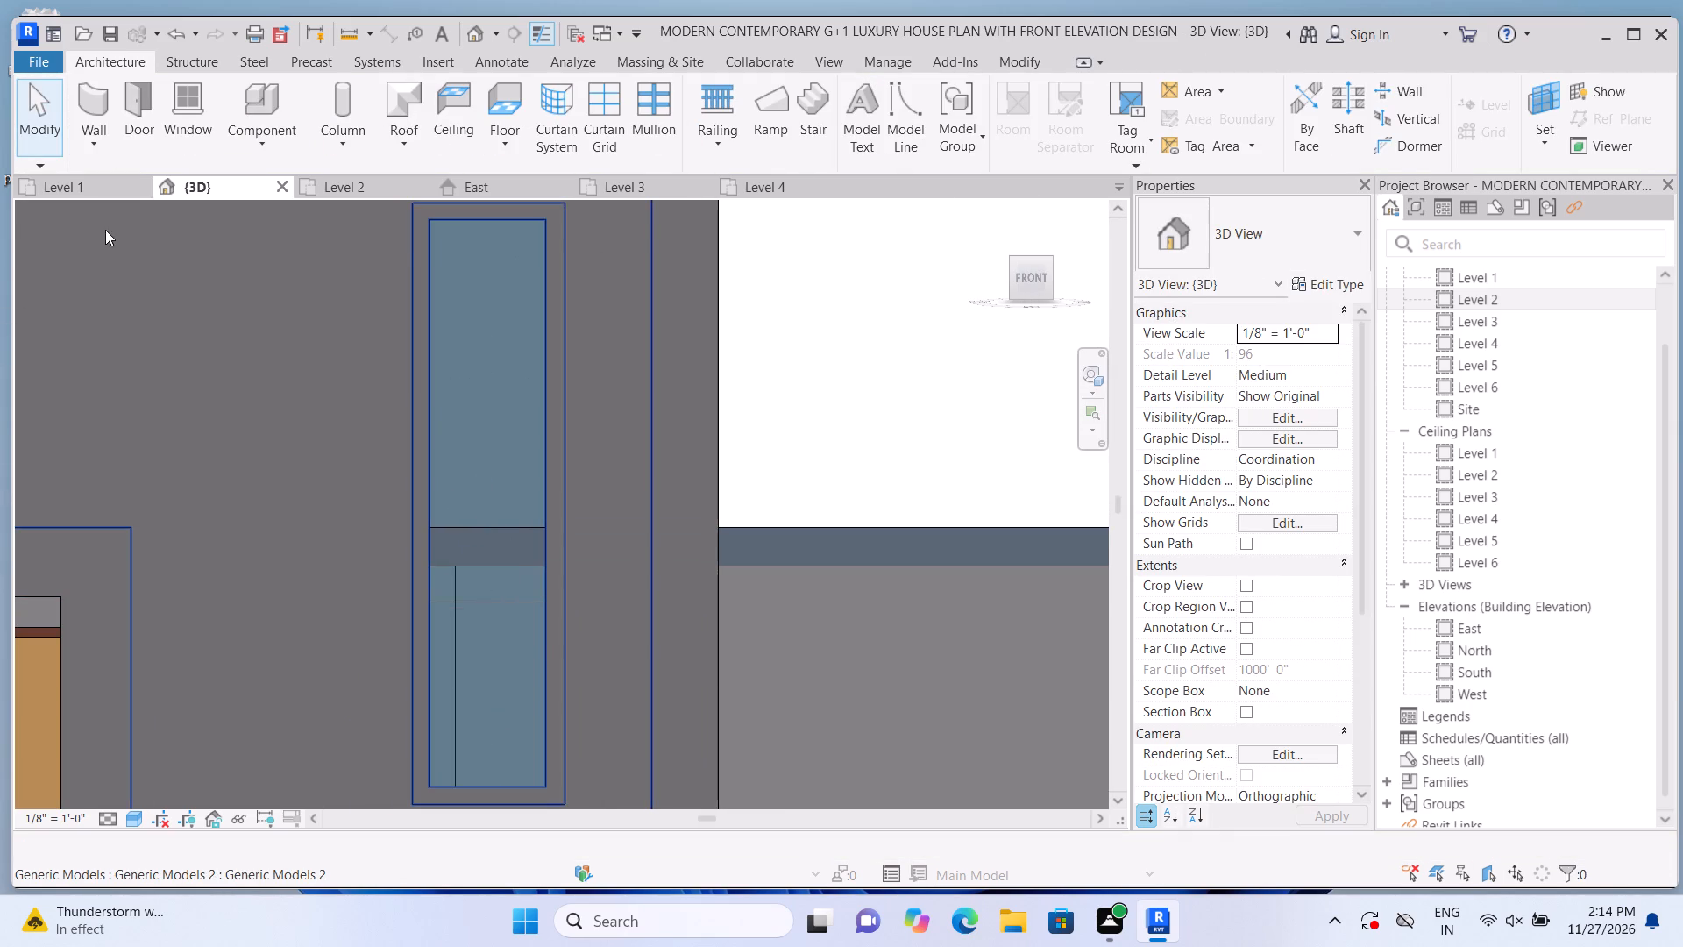
Start a new in-place component in the Generic Models category, keeping the suggested name.
scroll(96, 433, "down", 3)
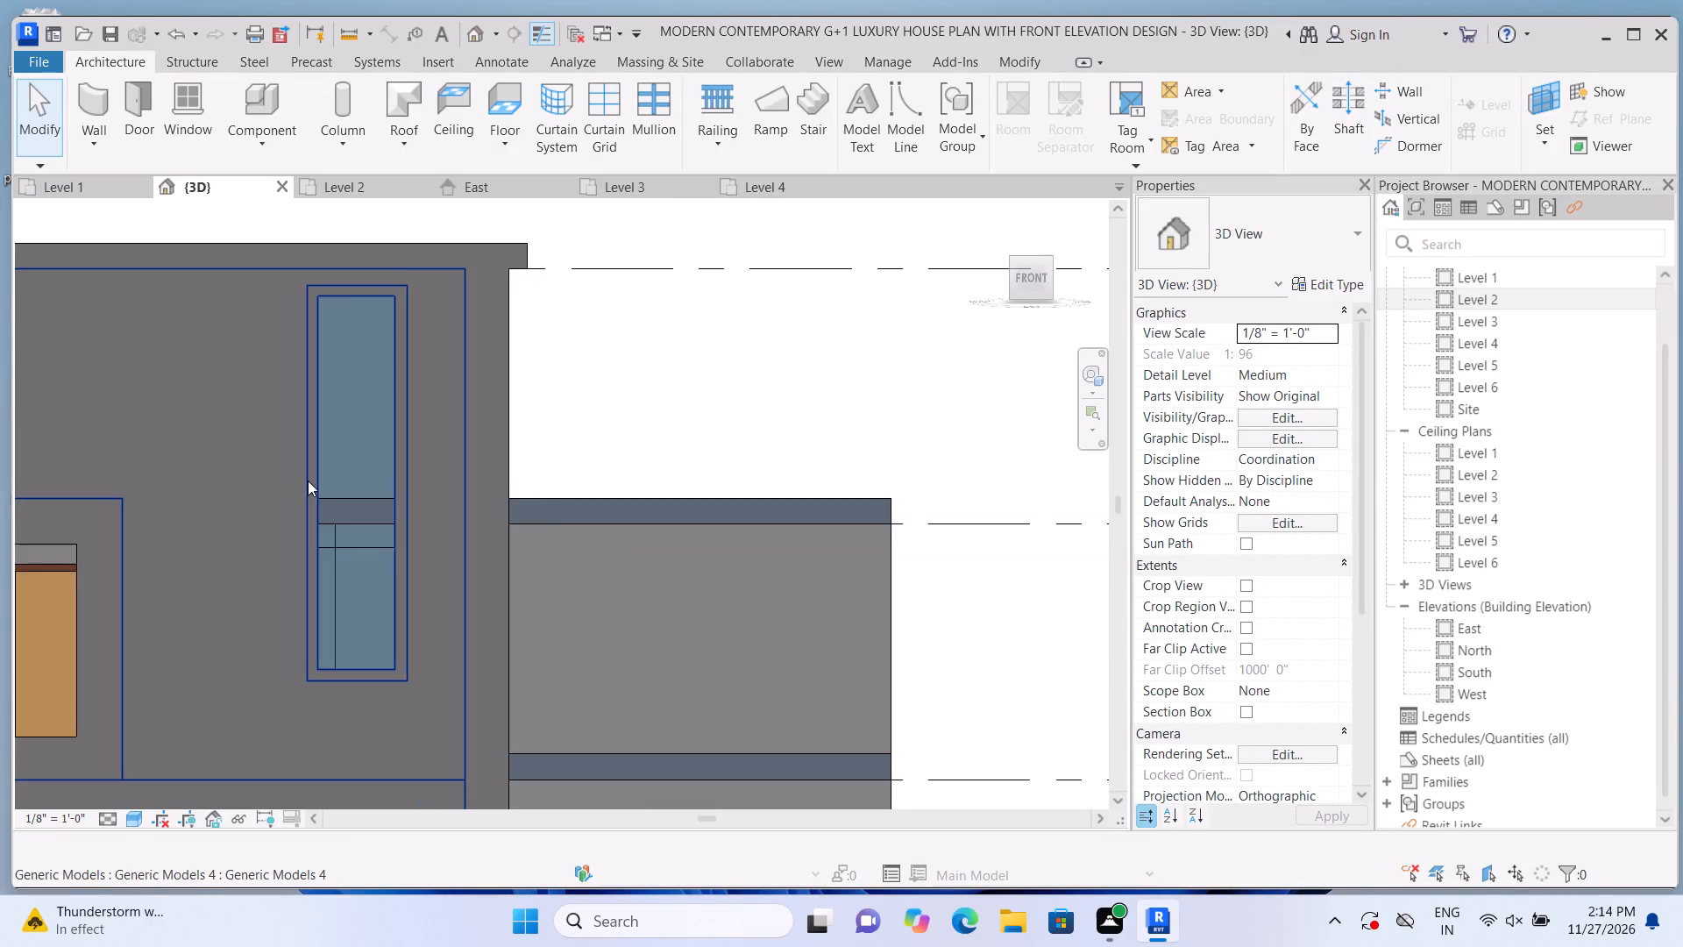
scroll(802, 380, "down", 2)
scroll(249, 526, "up", 2)
scroll(484, 468, "up", 2)
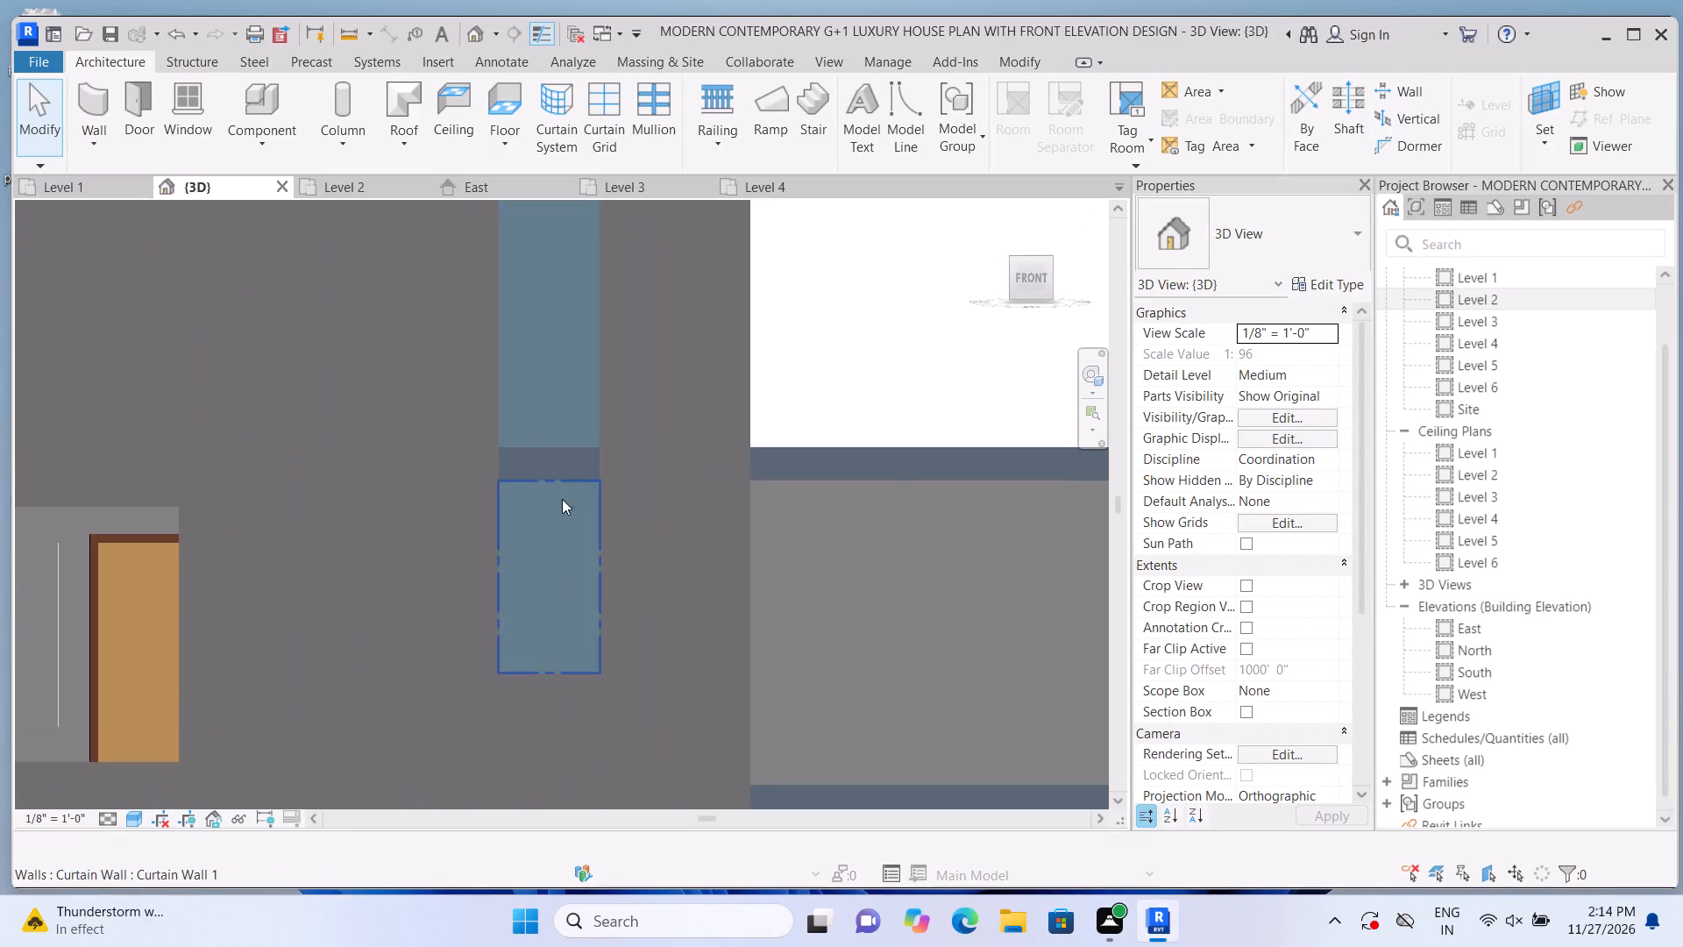
middle_click_drag(858, 306, 745, 398)
scroll(742, 398, "up", 1)
scroll(742, 383, "down", 3)
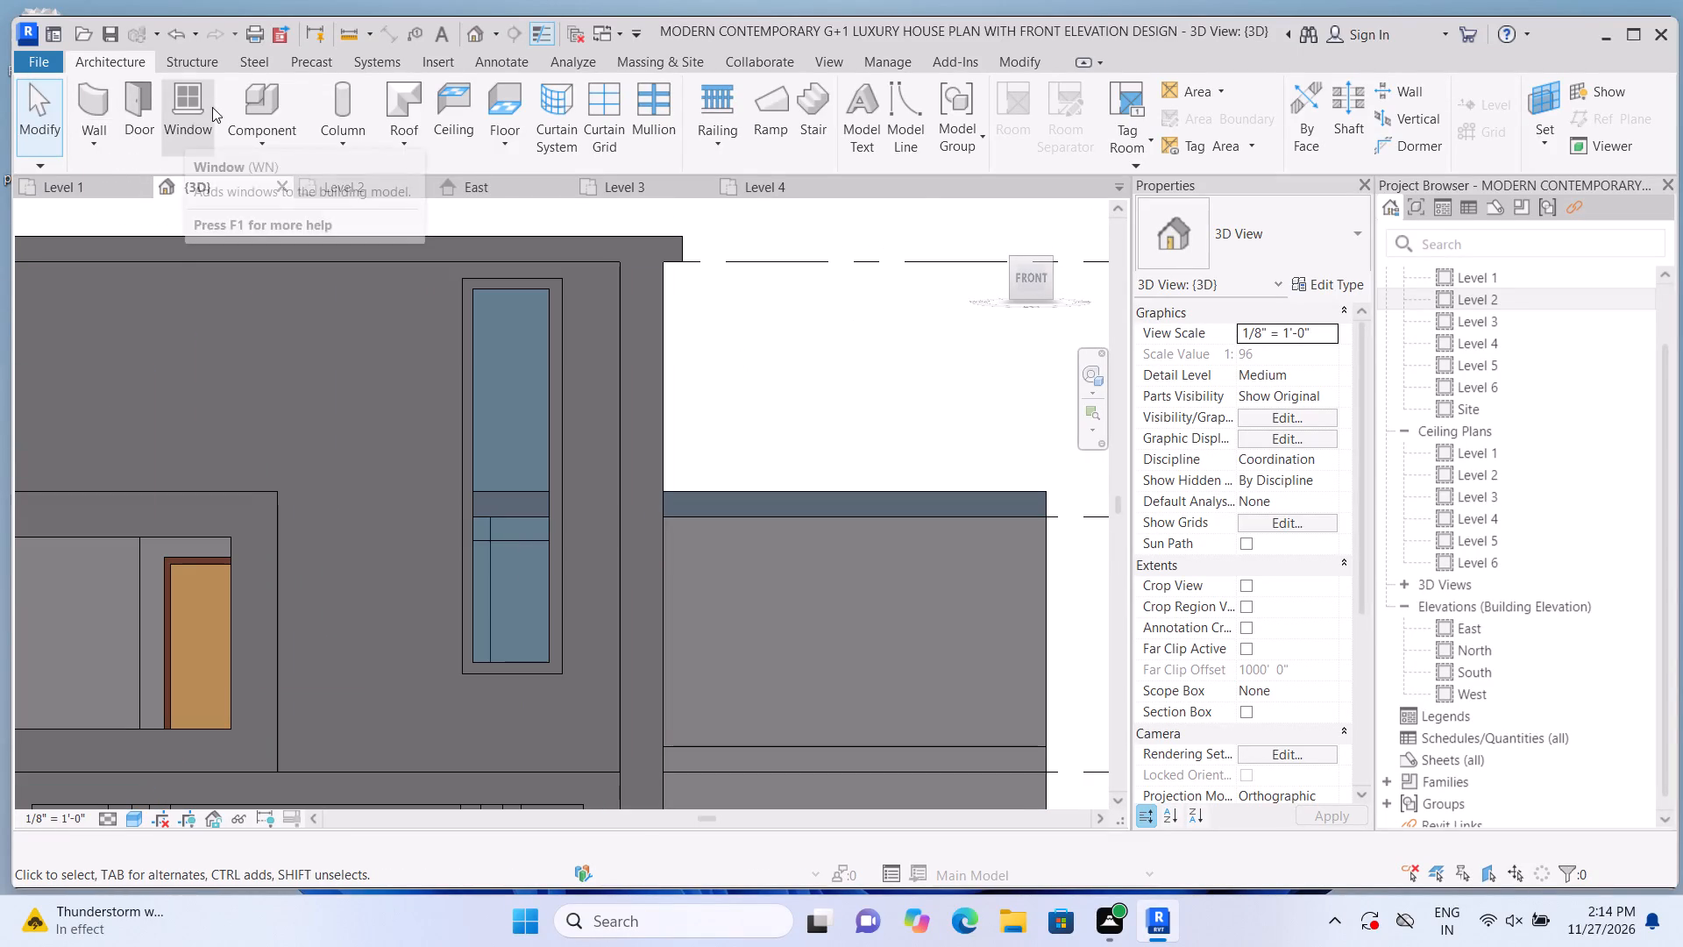
left_click(262, 105)
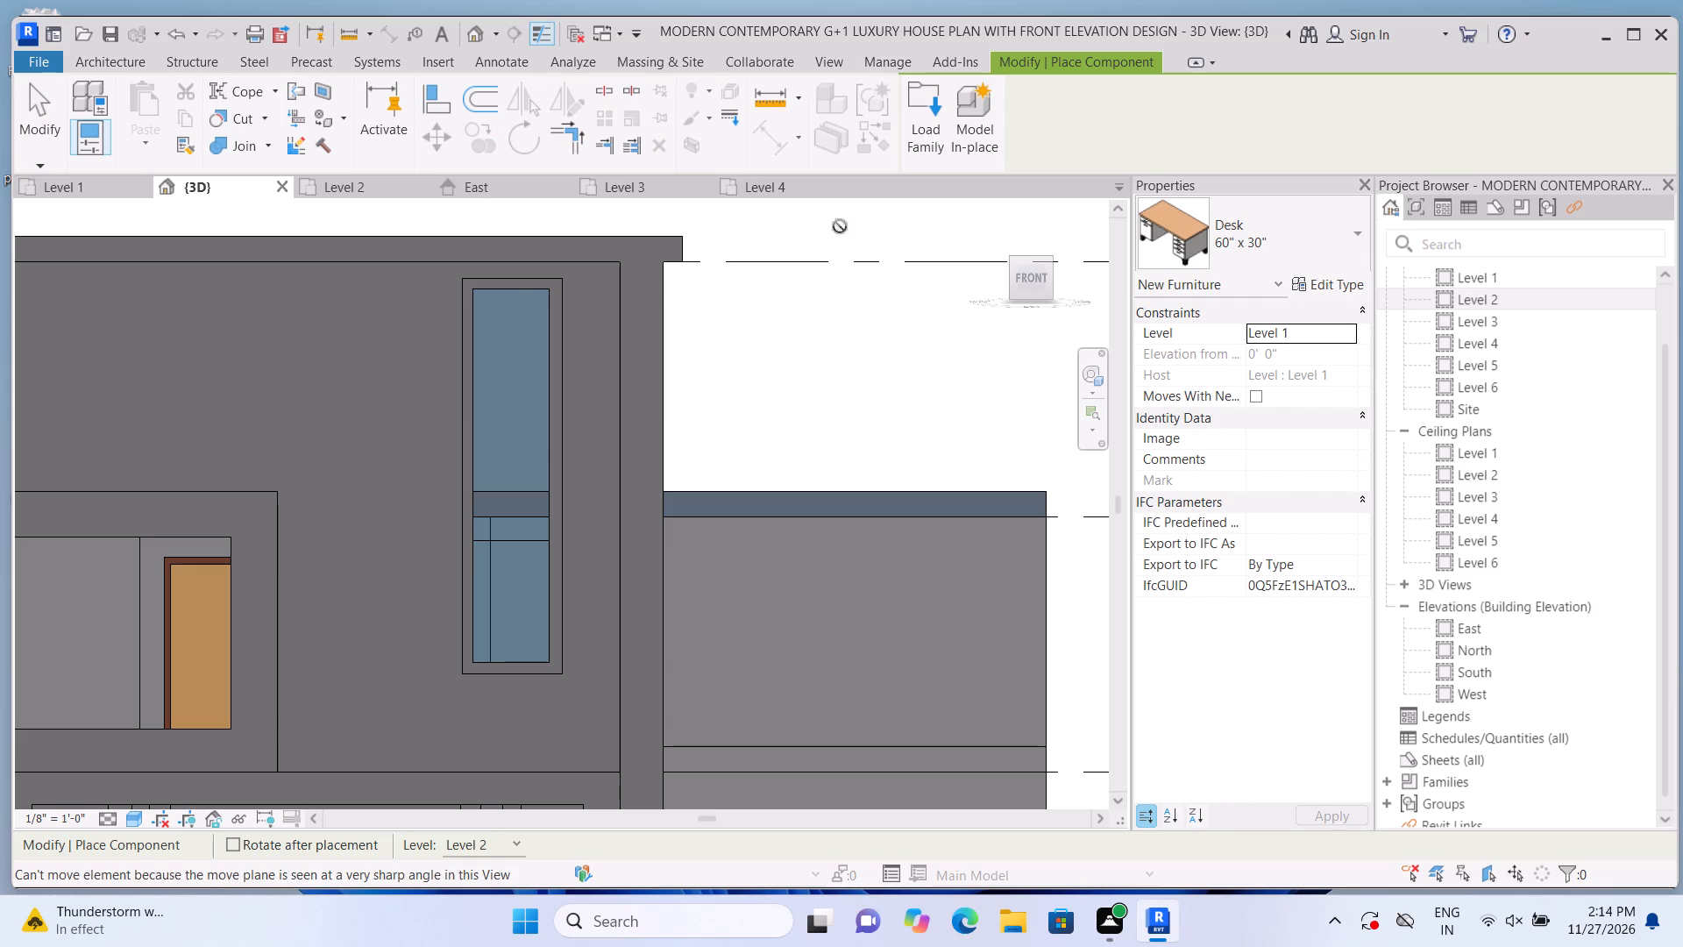
double_click(102, 61)
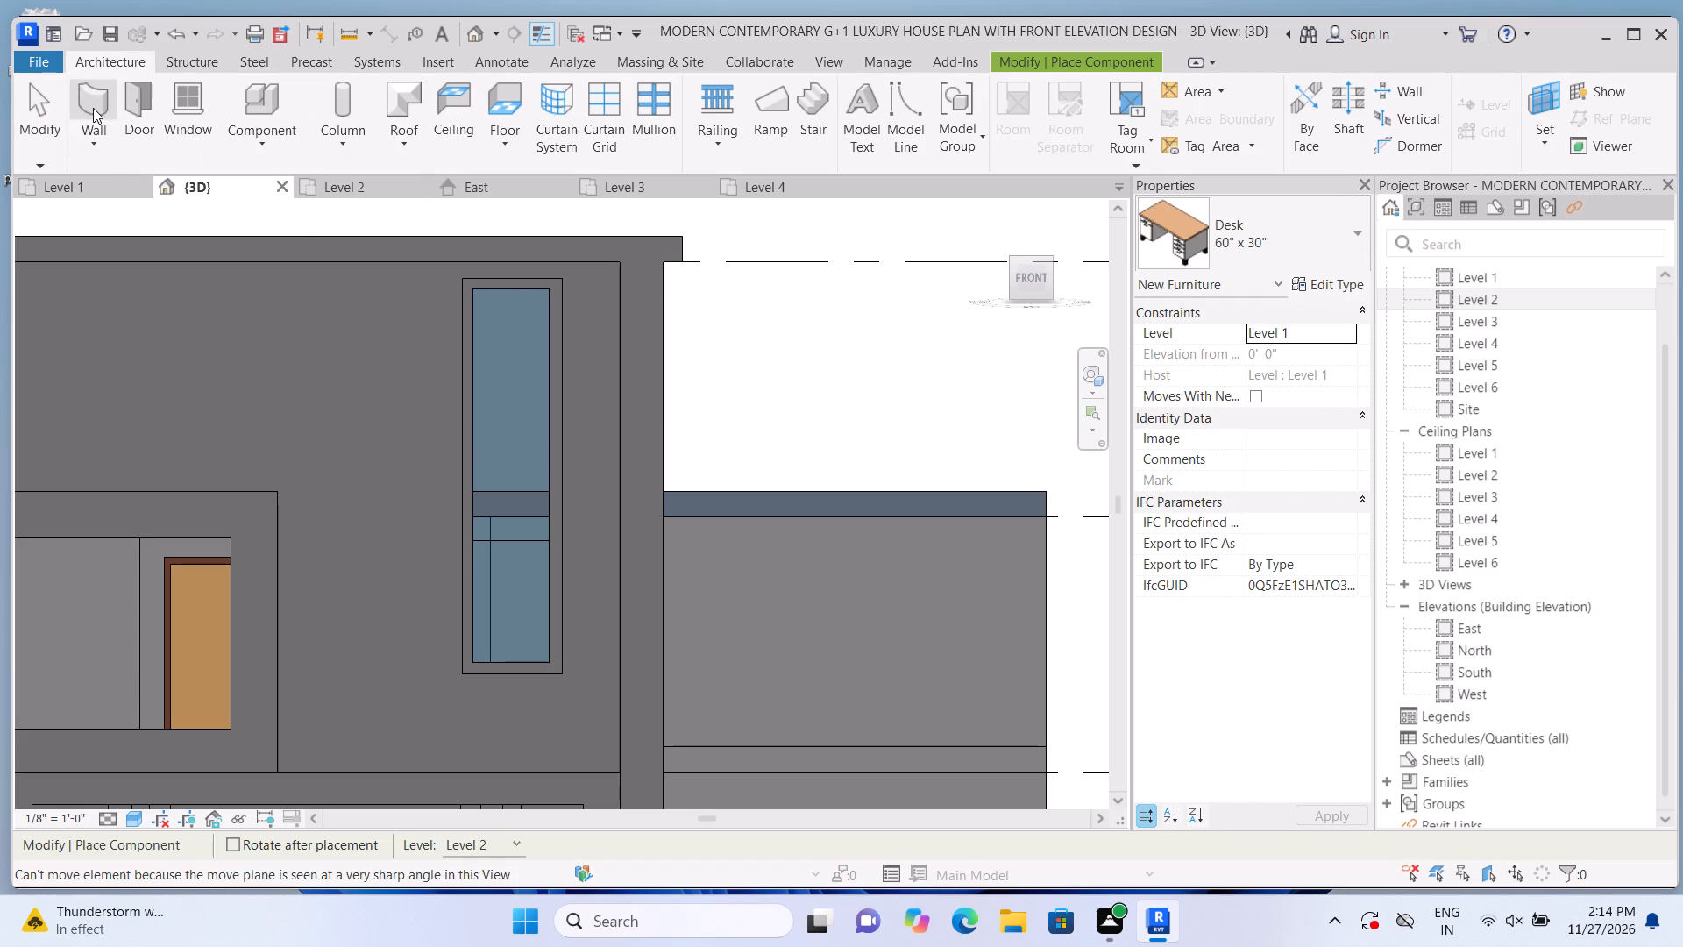
double_click(250, 147)
double_click(255, 139)
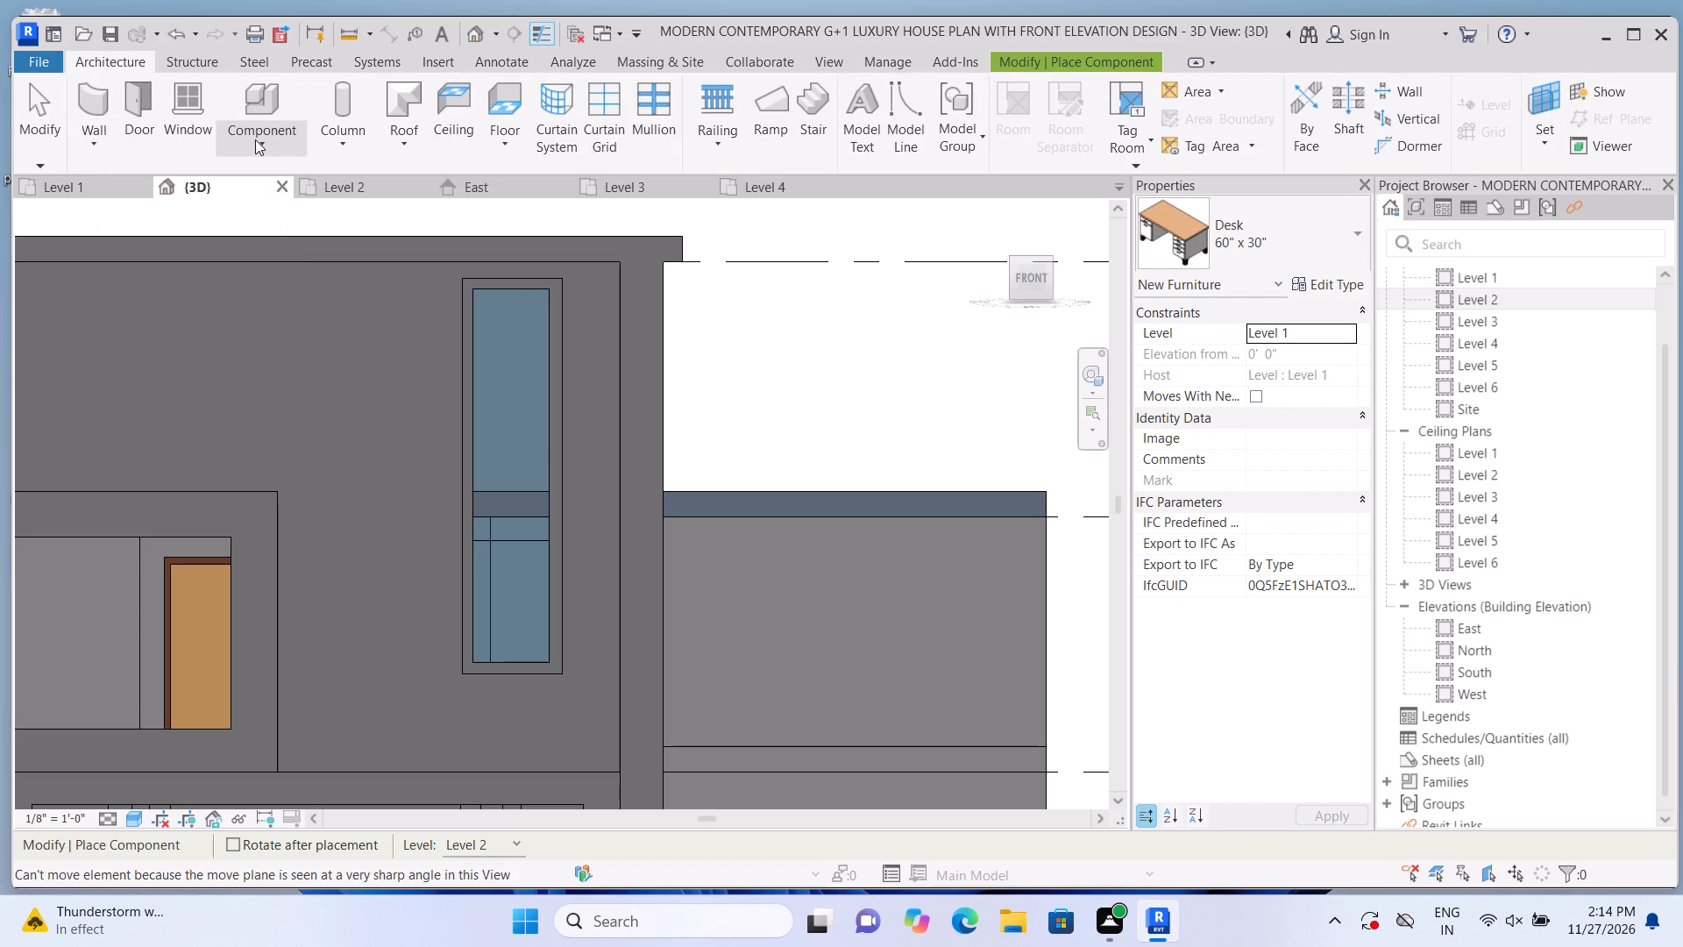
left_click(260, 147)
left_click(271, 218)
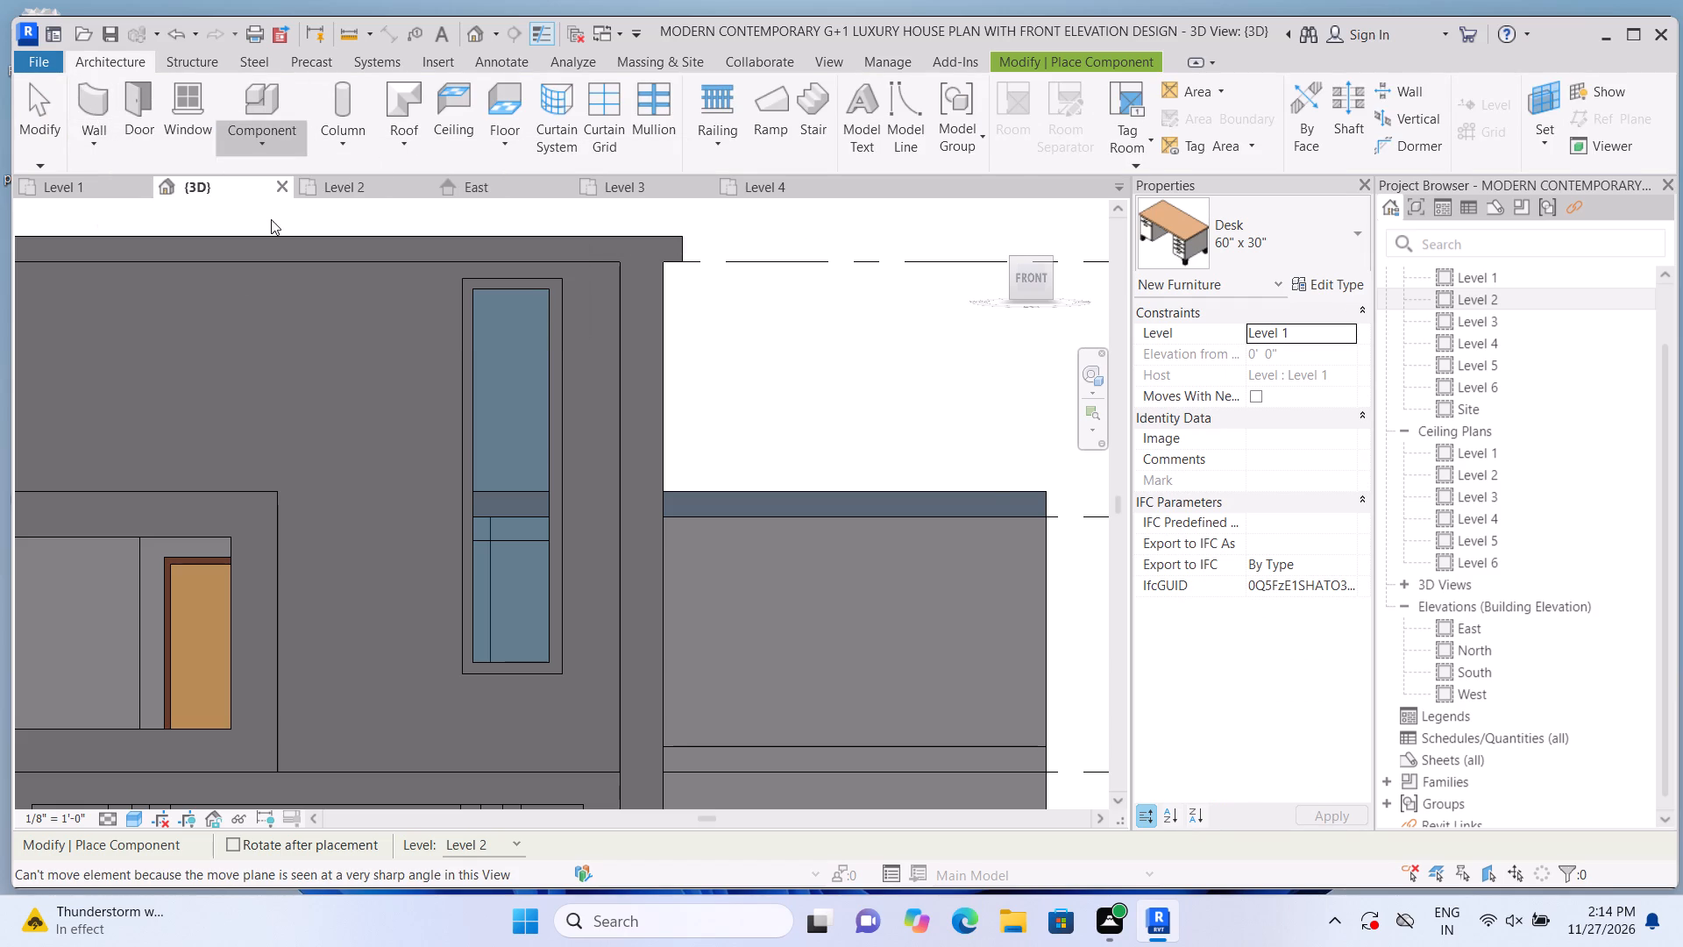
scroll(873, 376, "down", 4)
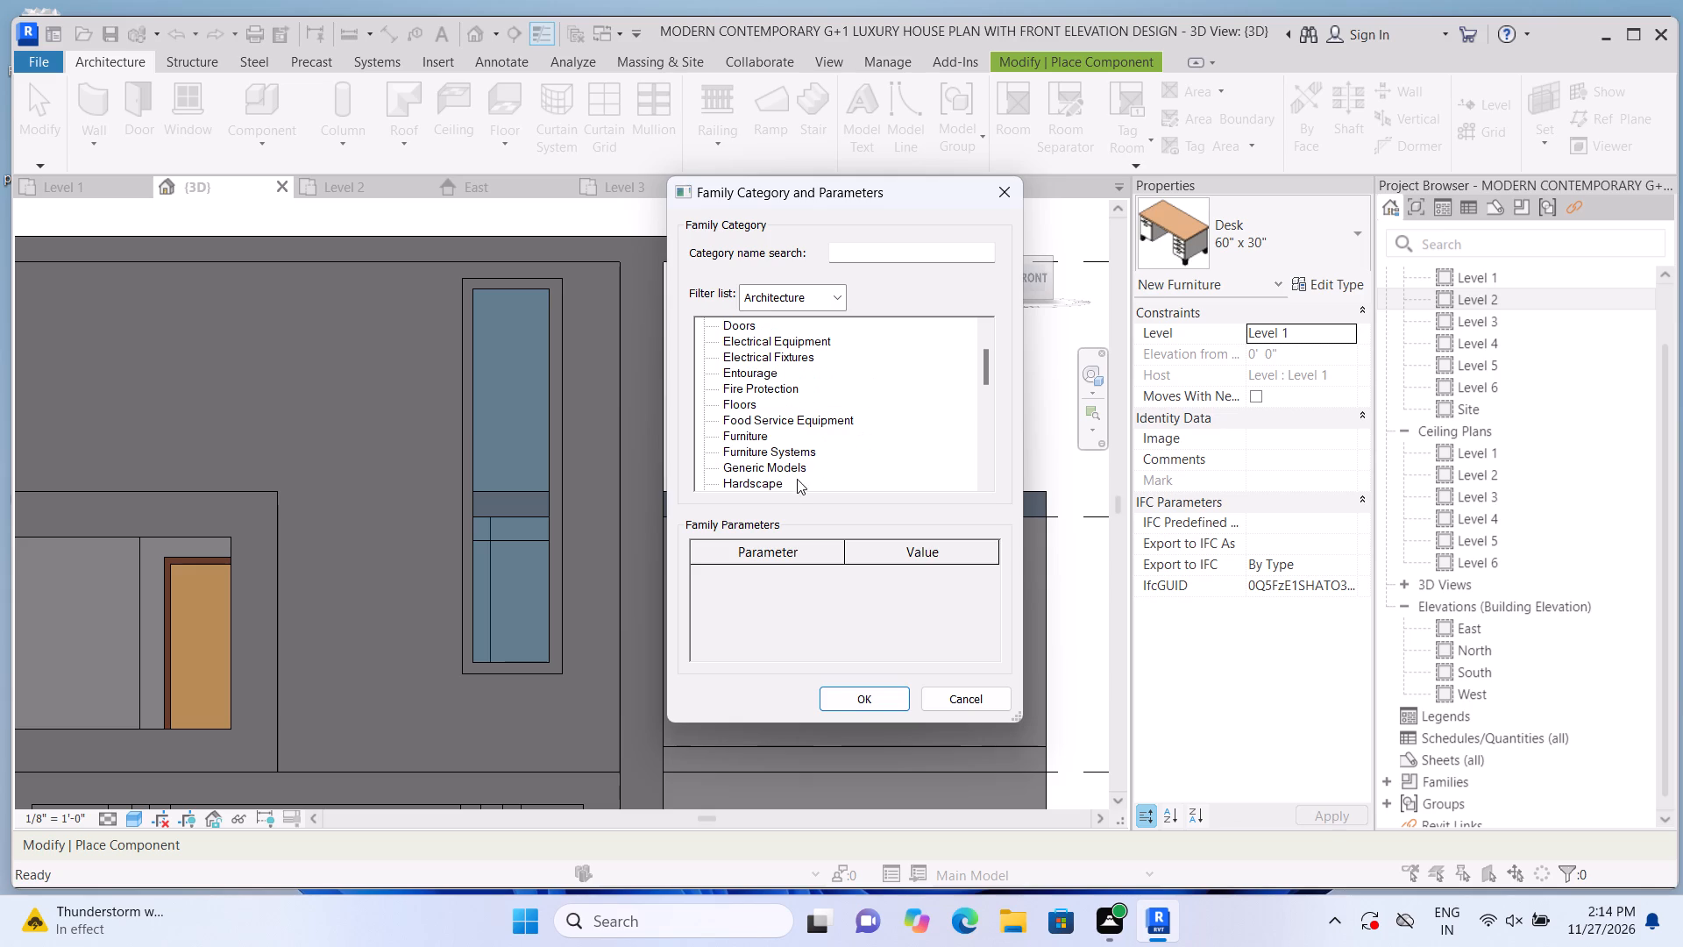
left_click(792, 466)
double_click(860, 699)
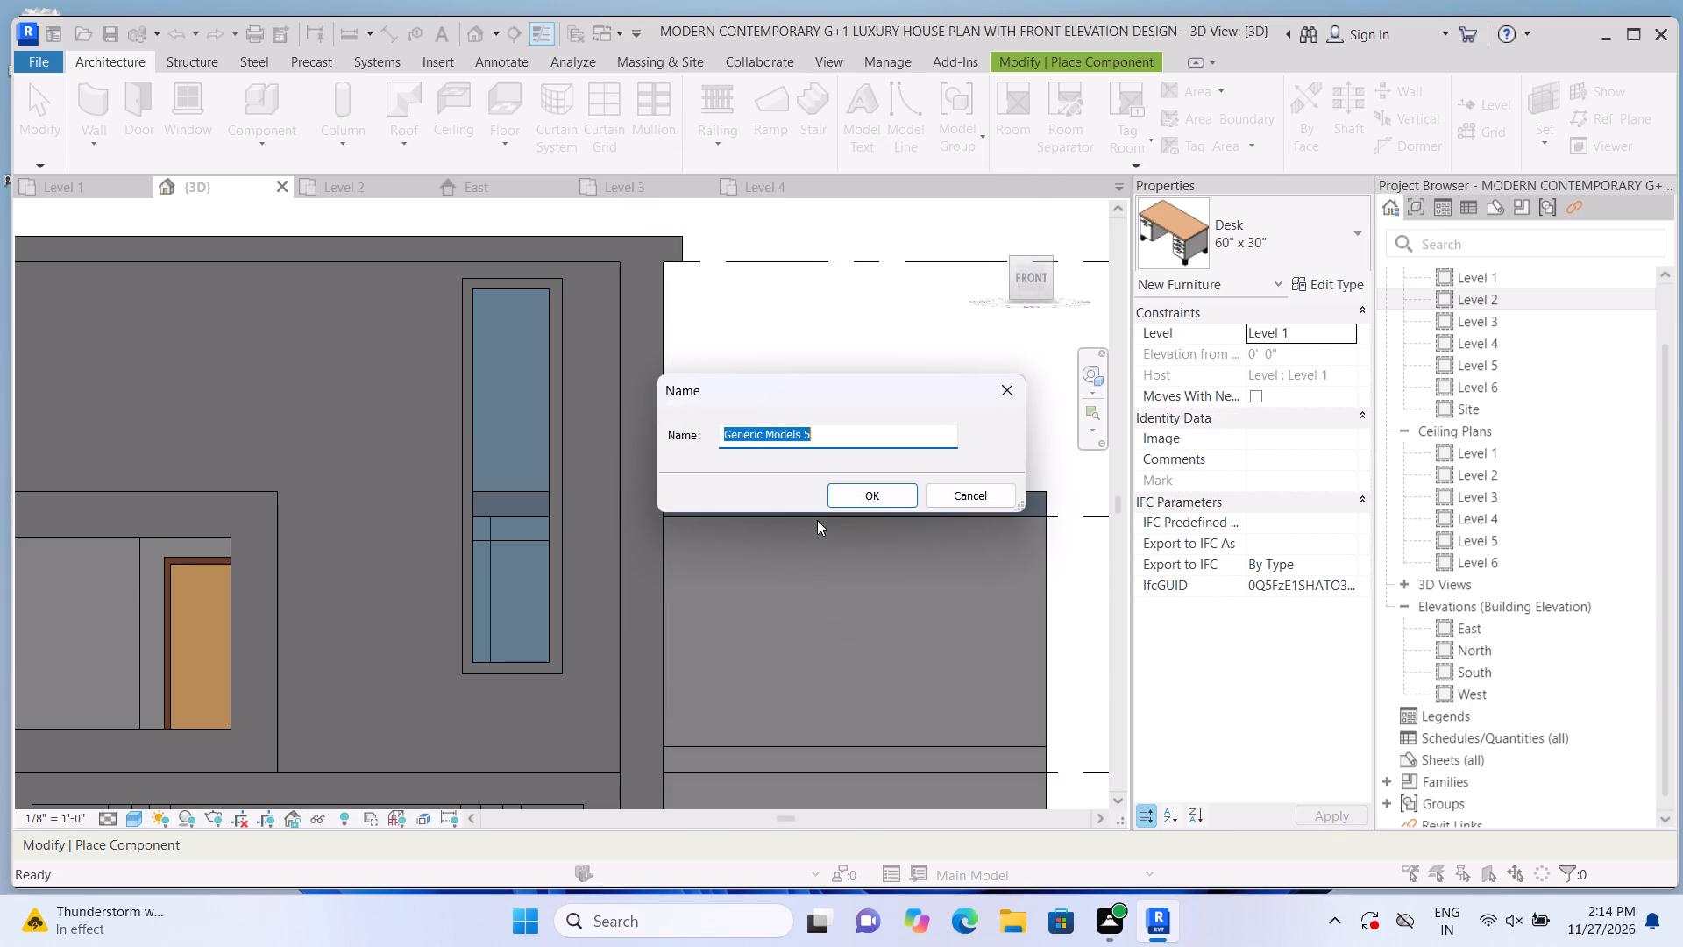
double_click(882, 494)
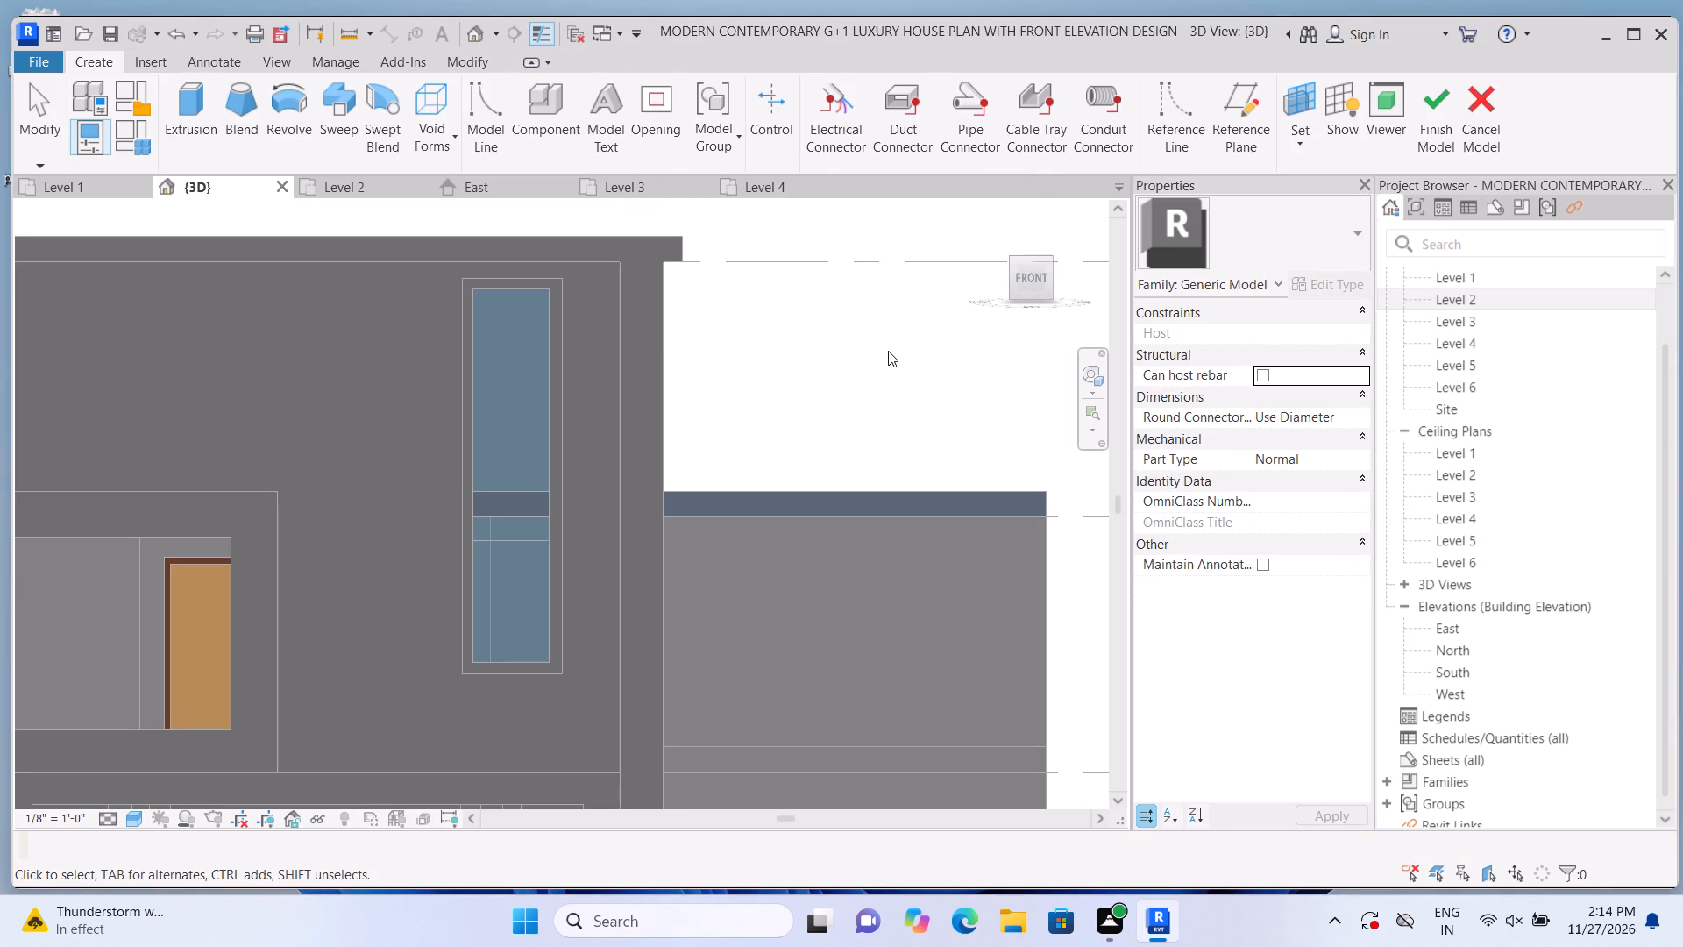
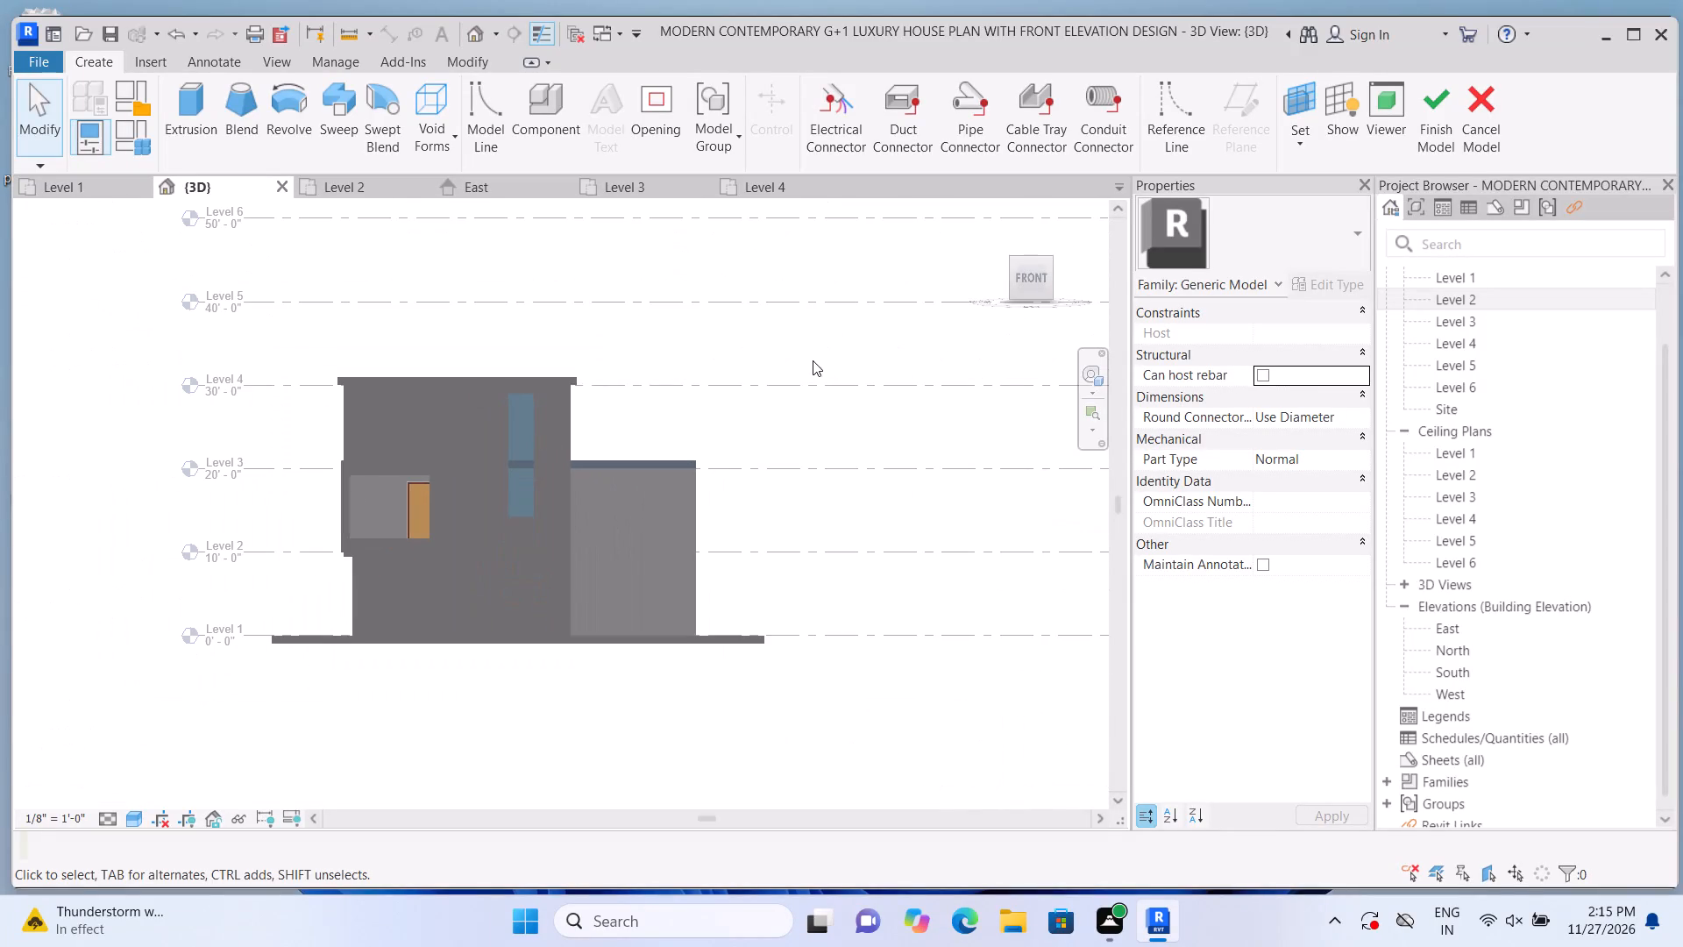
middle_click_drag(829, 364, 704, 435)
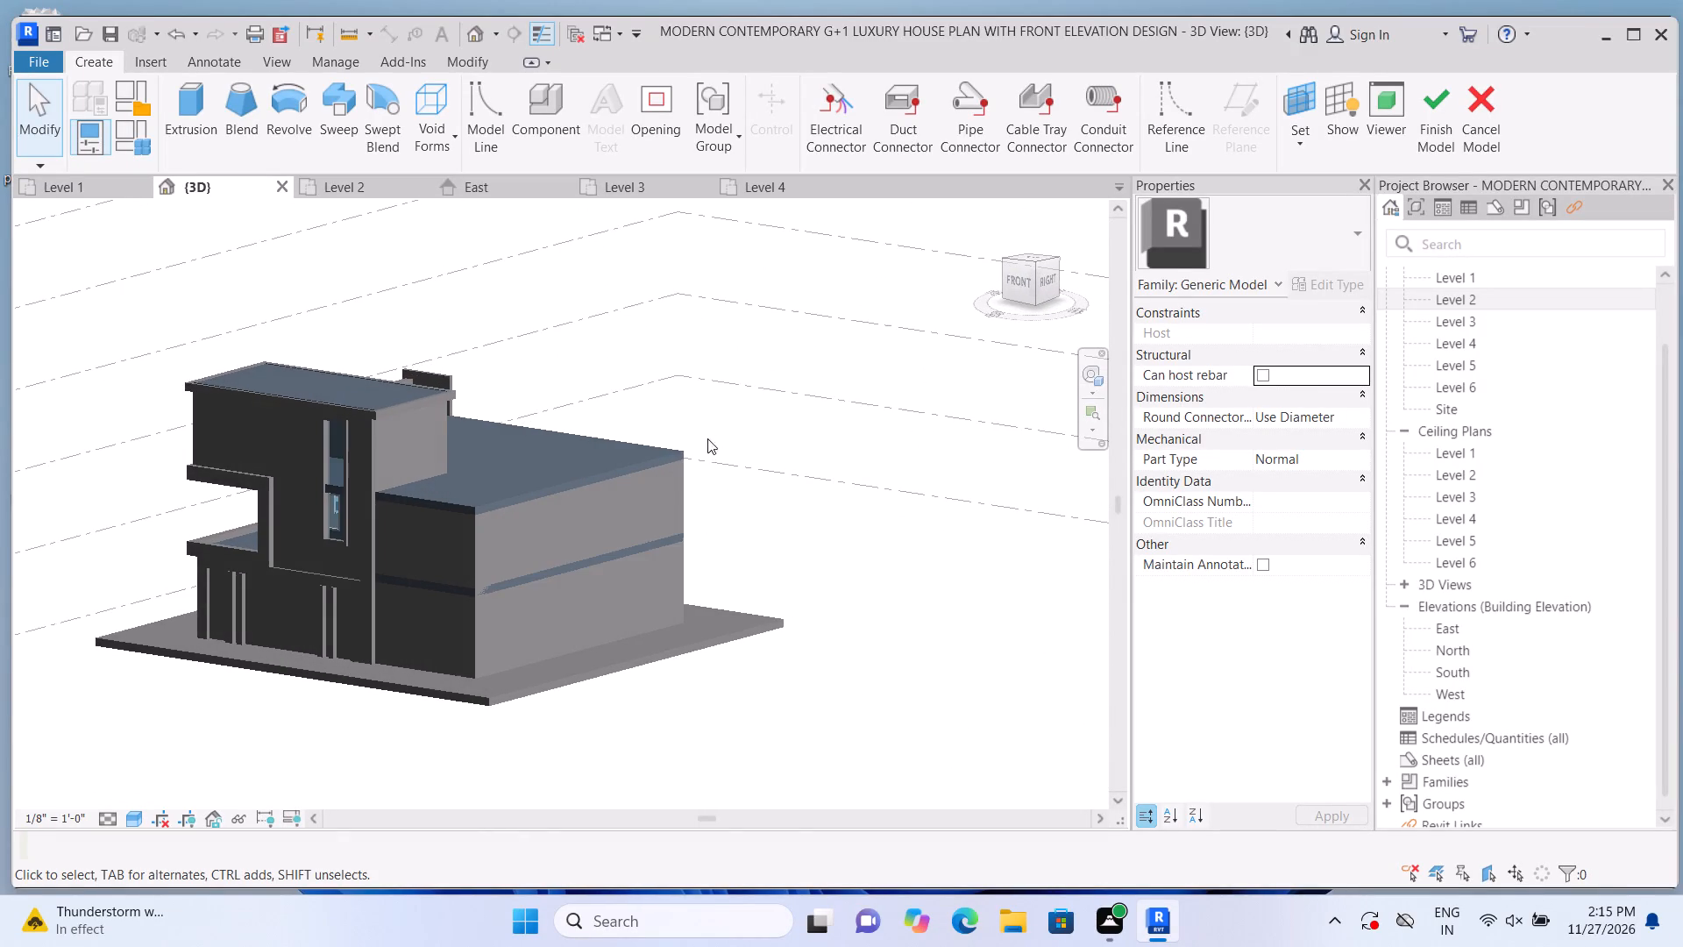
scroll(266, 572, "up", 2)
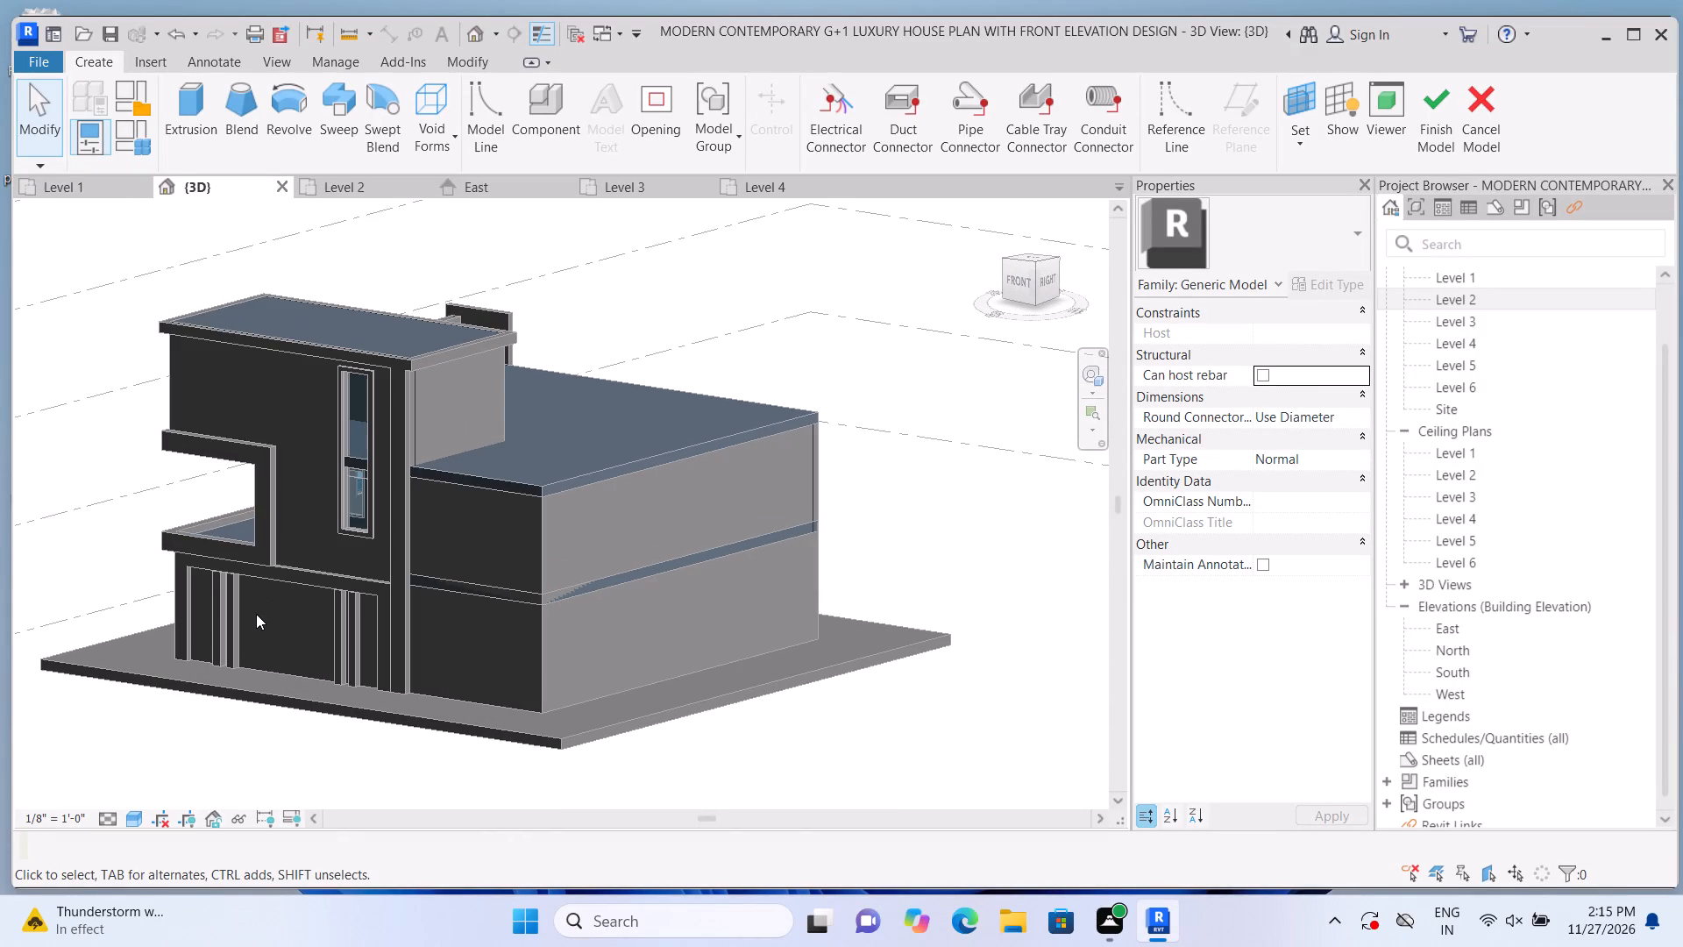
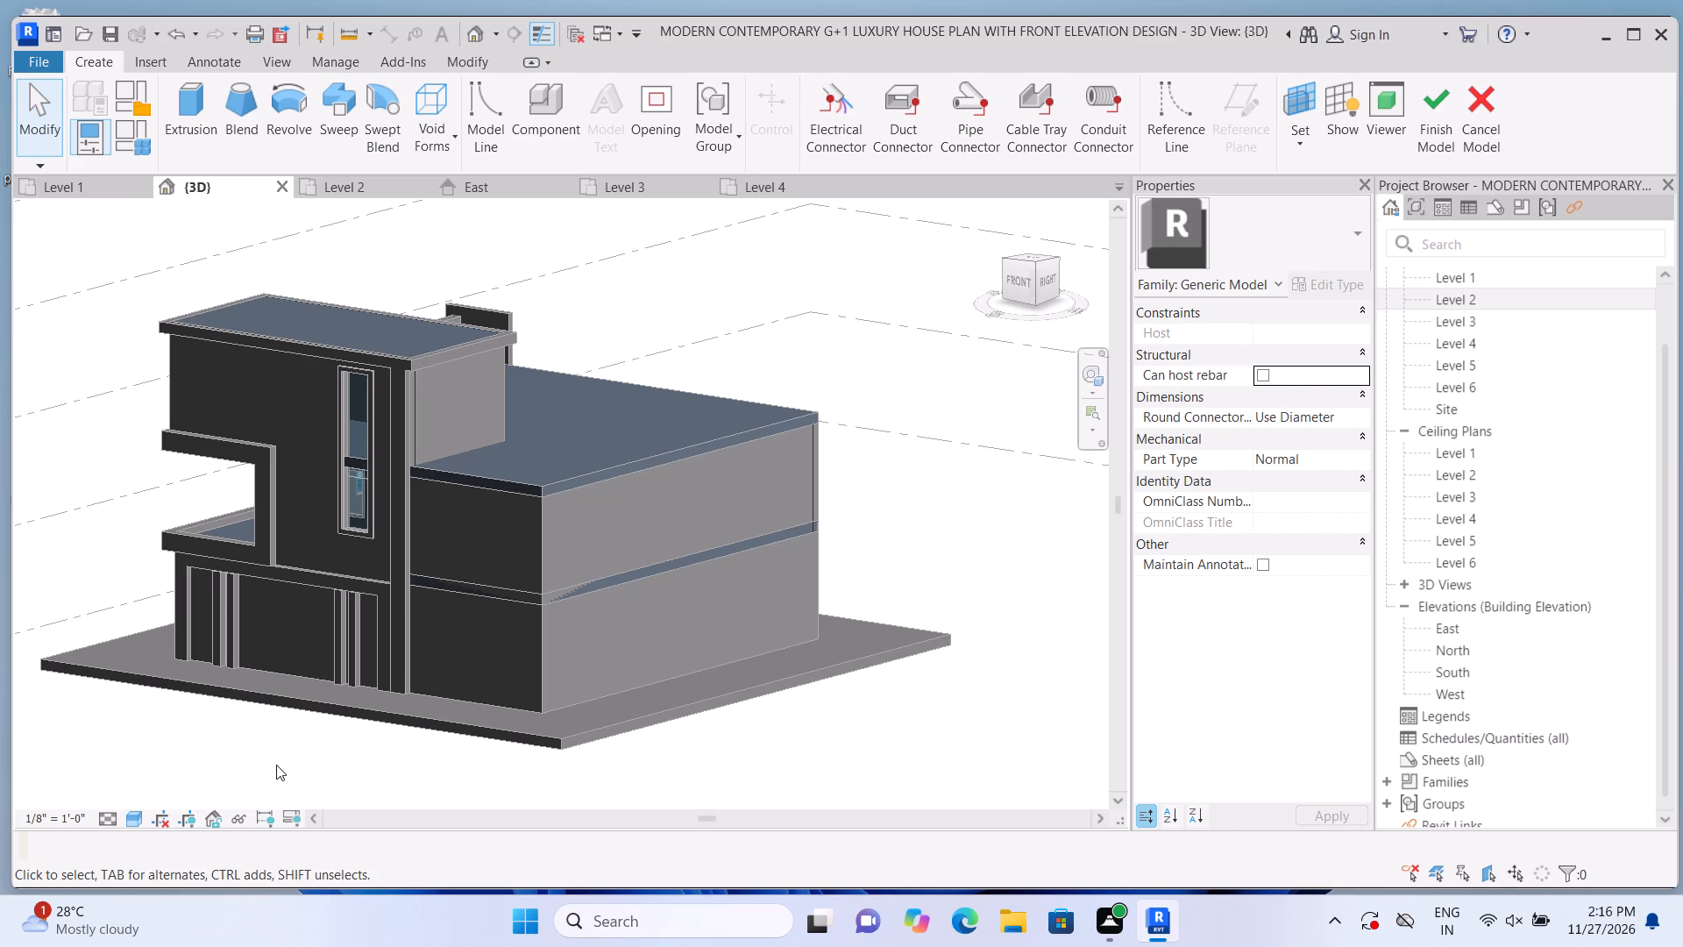
Examine the front and side facades of the house from several angles in the 3D view.
scroll(340, 751, "down", 2)
scroll(336, 770, "up", 3)
middle_click_drag(312, 769, 512, 715, "shift")
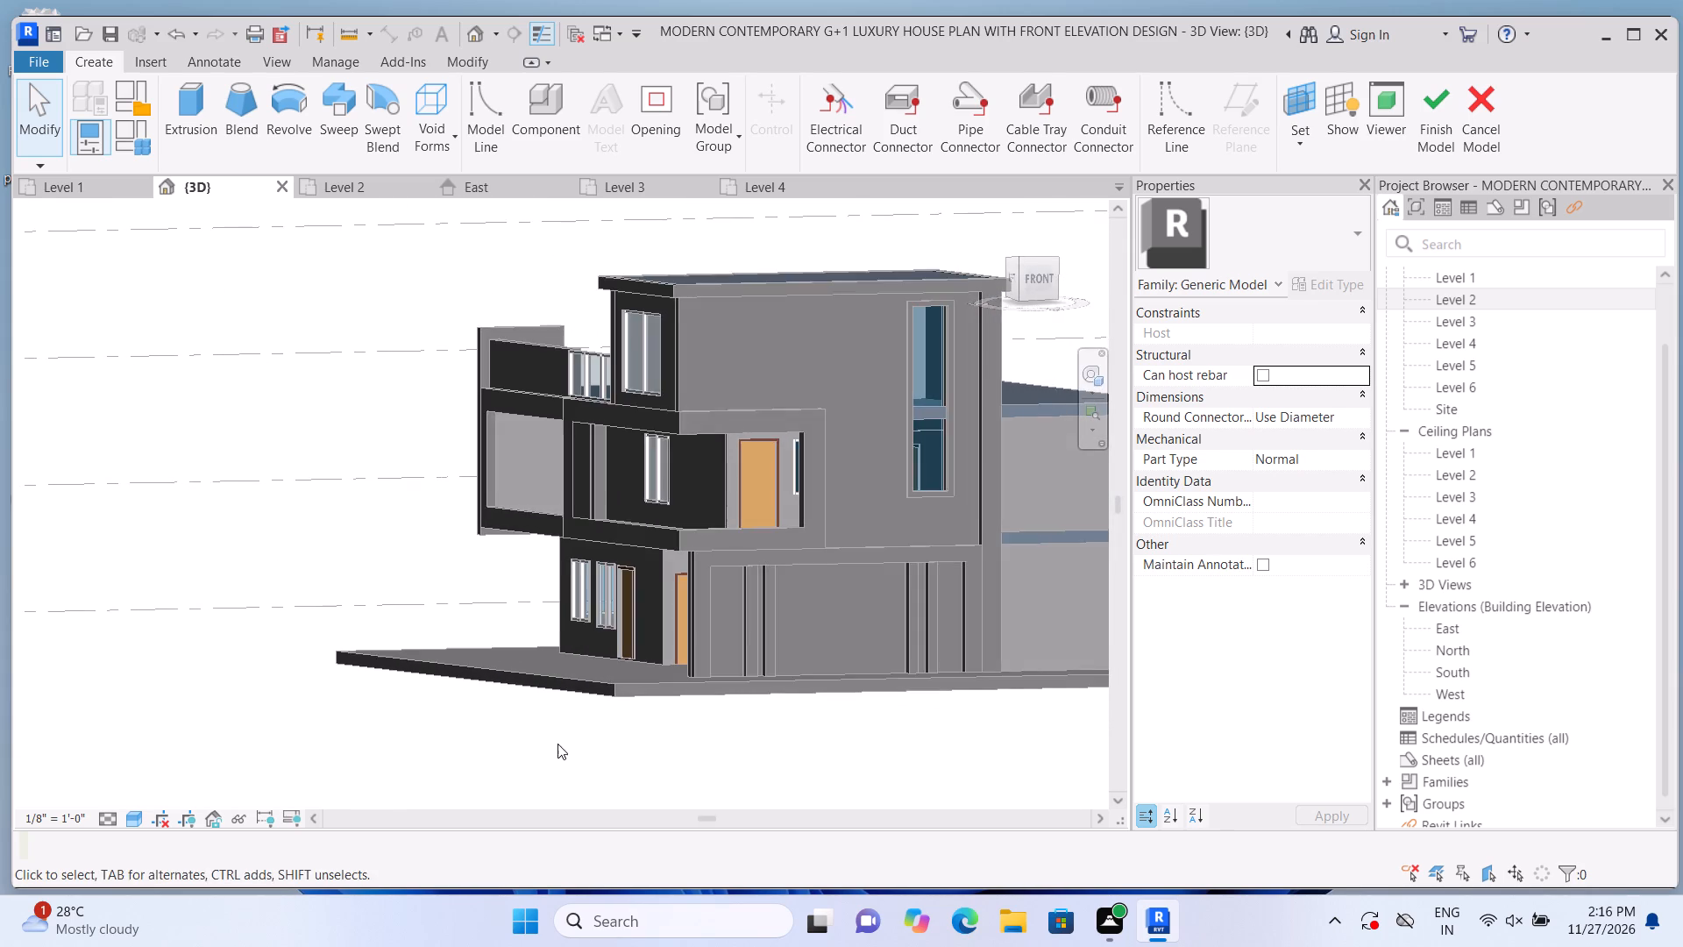
scroll(559, 755, "up", 1)
middle_click_drag(543, 757, 475, 758, "shift")
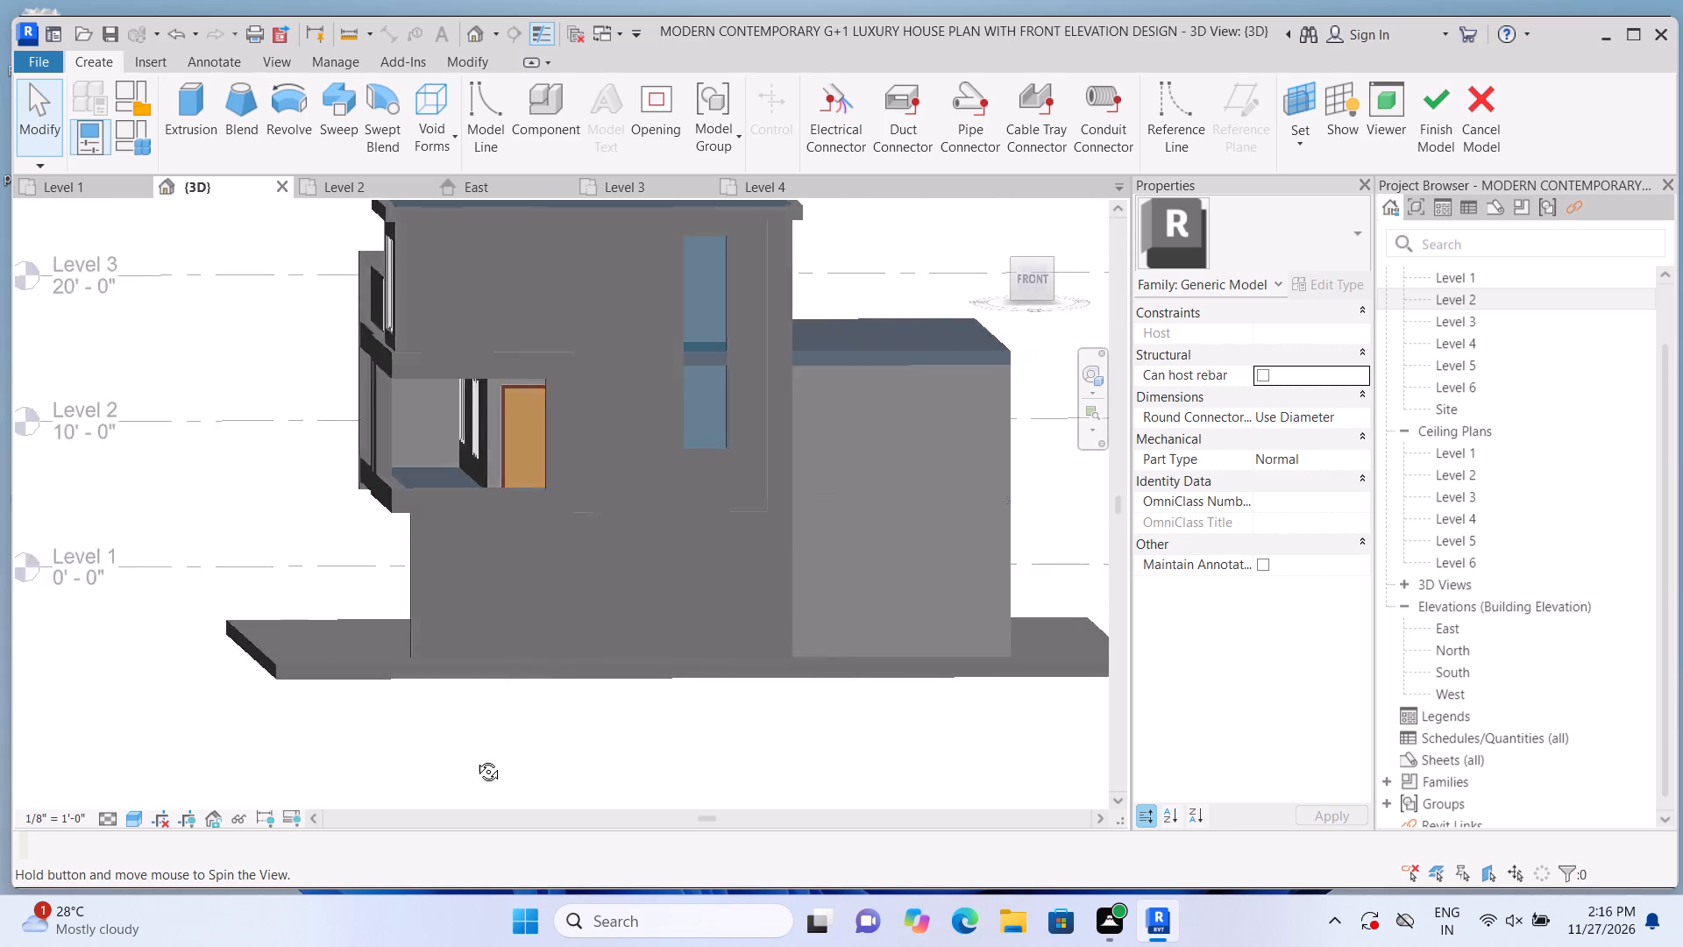
middle_click_drag(475, 758, 569, 774, "shift")
scroll(565, 747, "down", 1)
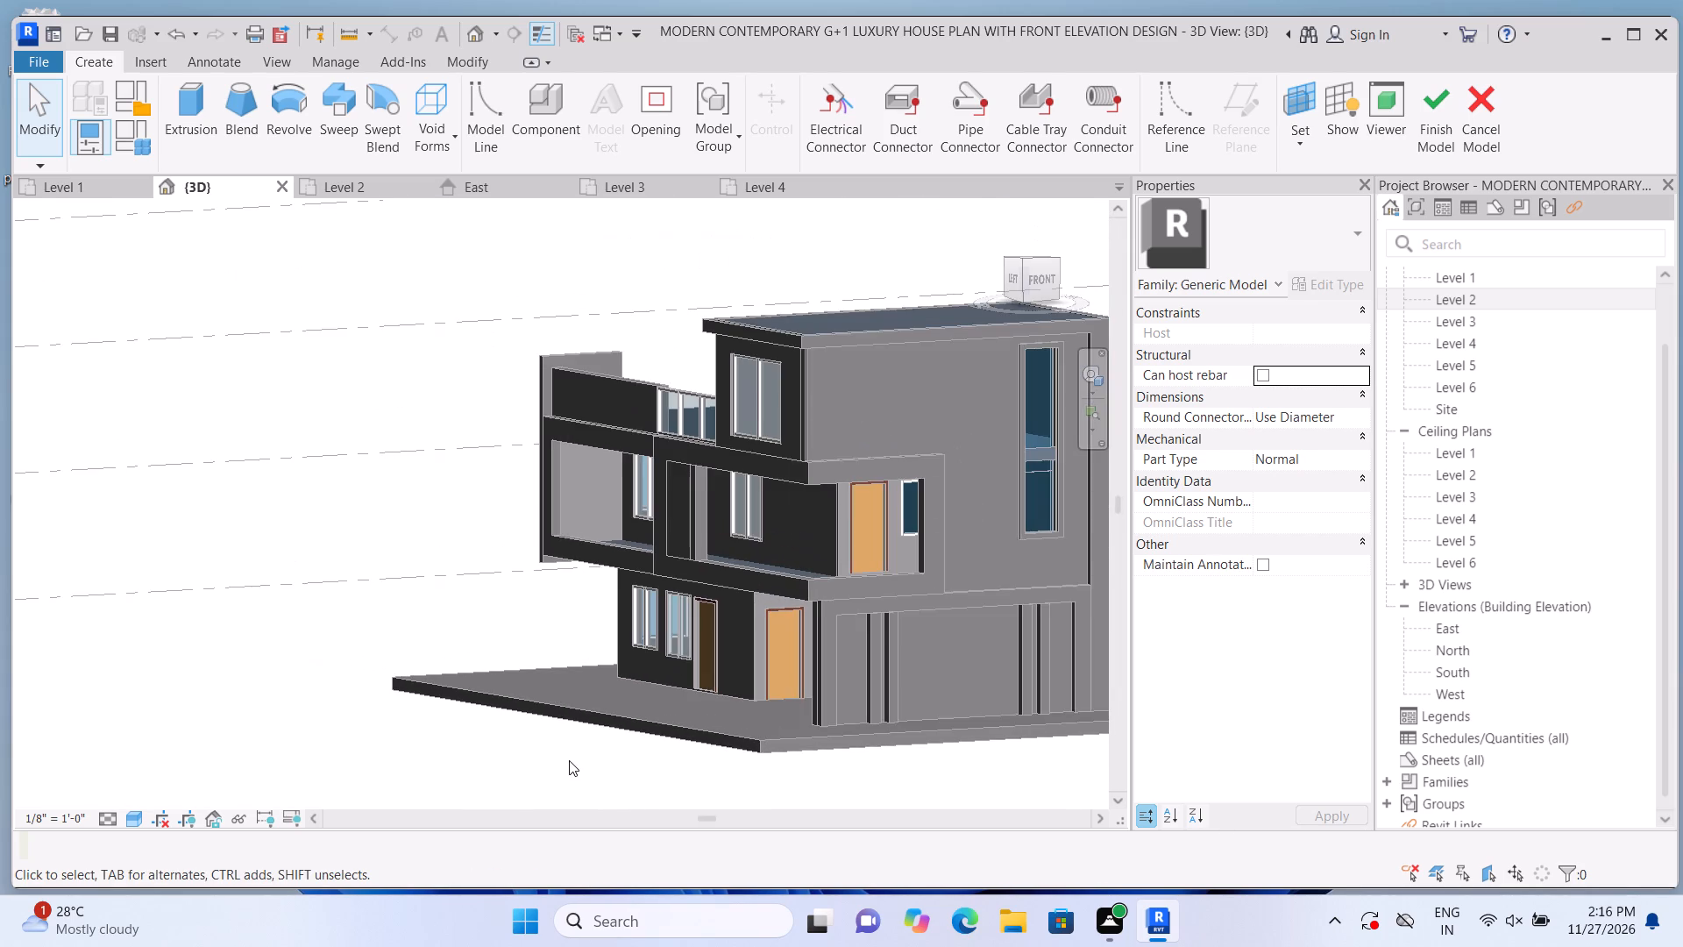
scroll(569, 760, "up", 1)
middle_click_drag(571, 760, 482, 755, "shift")
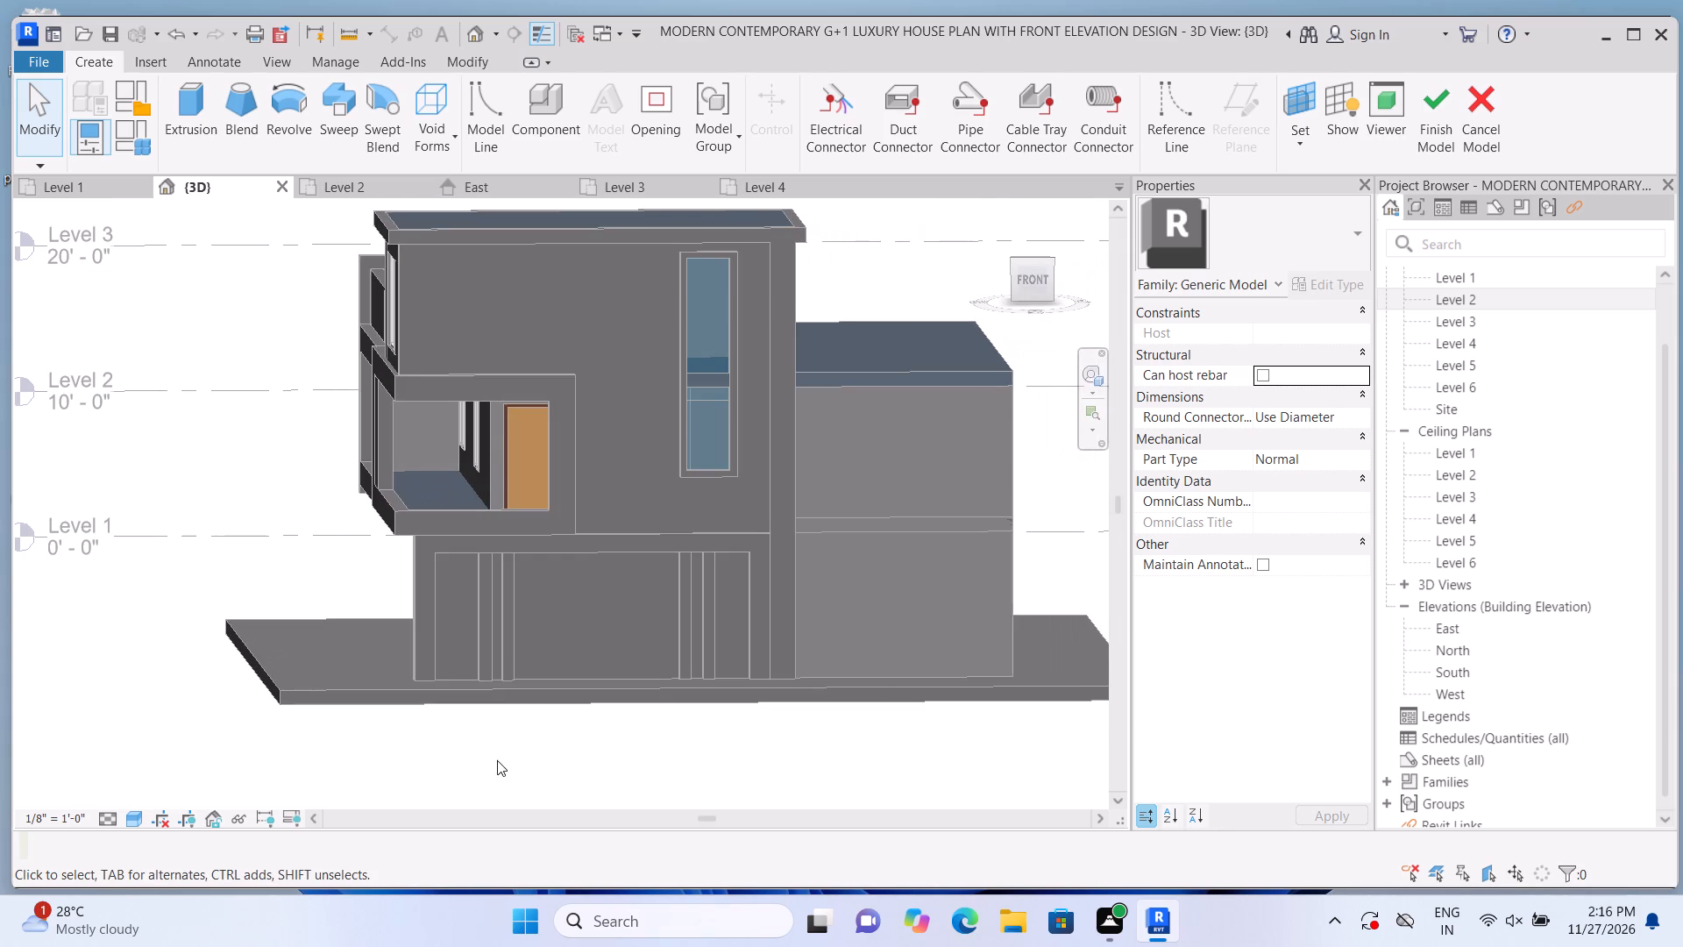
middle_click(610, 744, "shift")
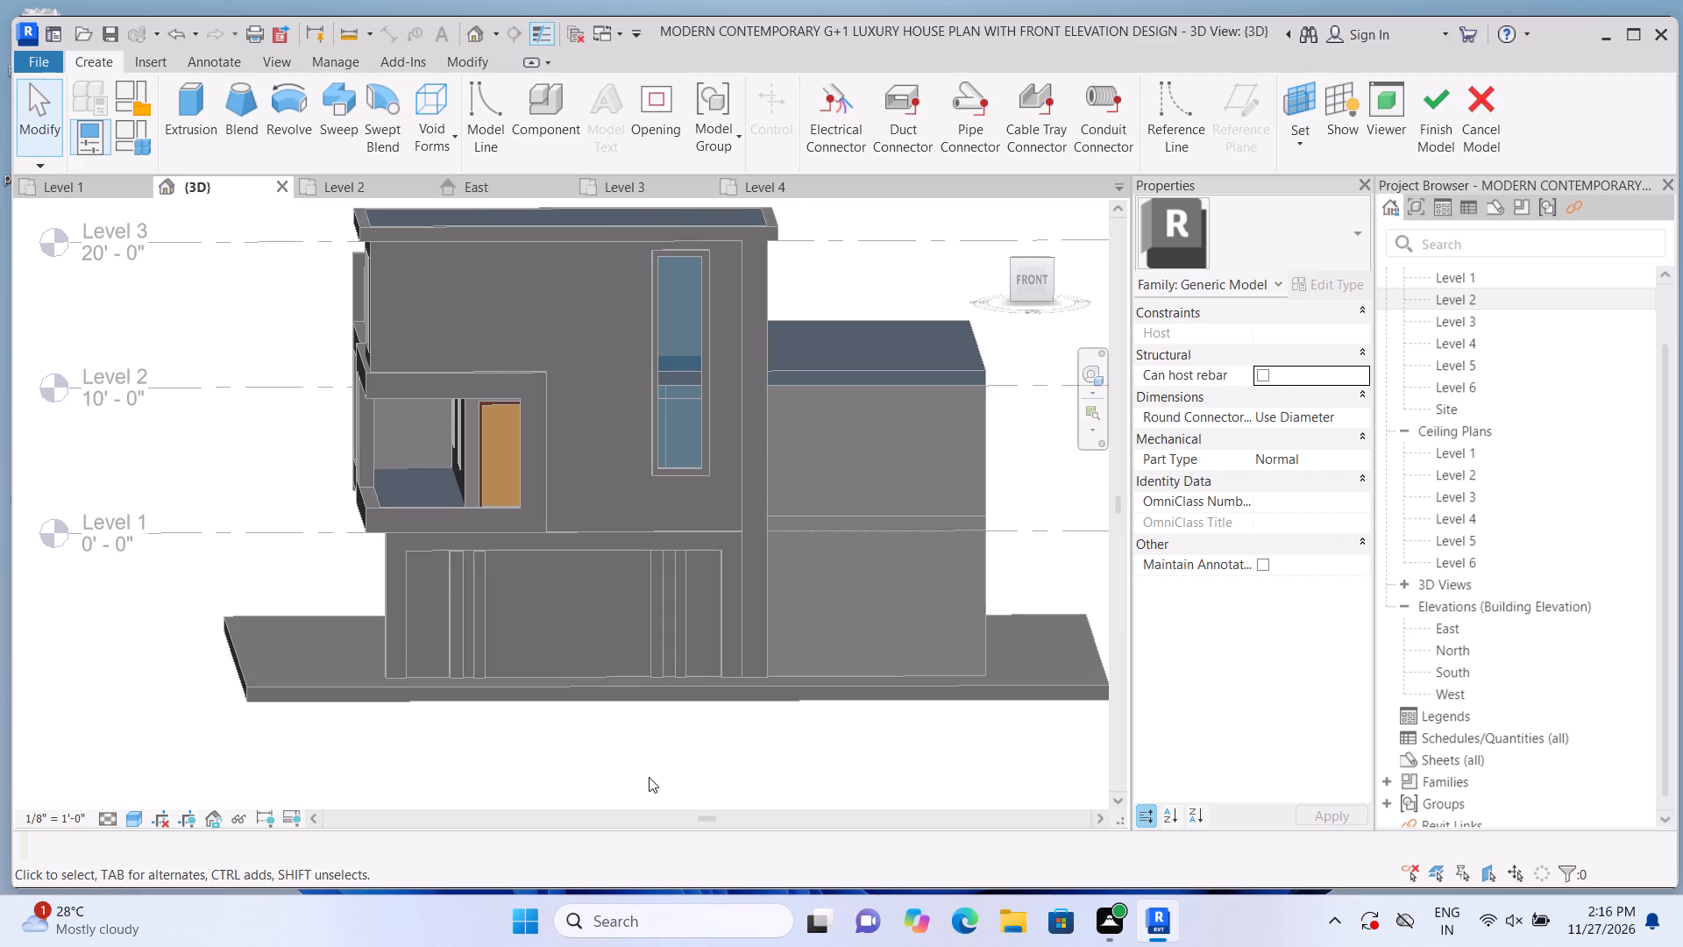
scroll(649, 773, "up", 1)
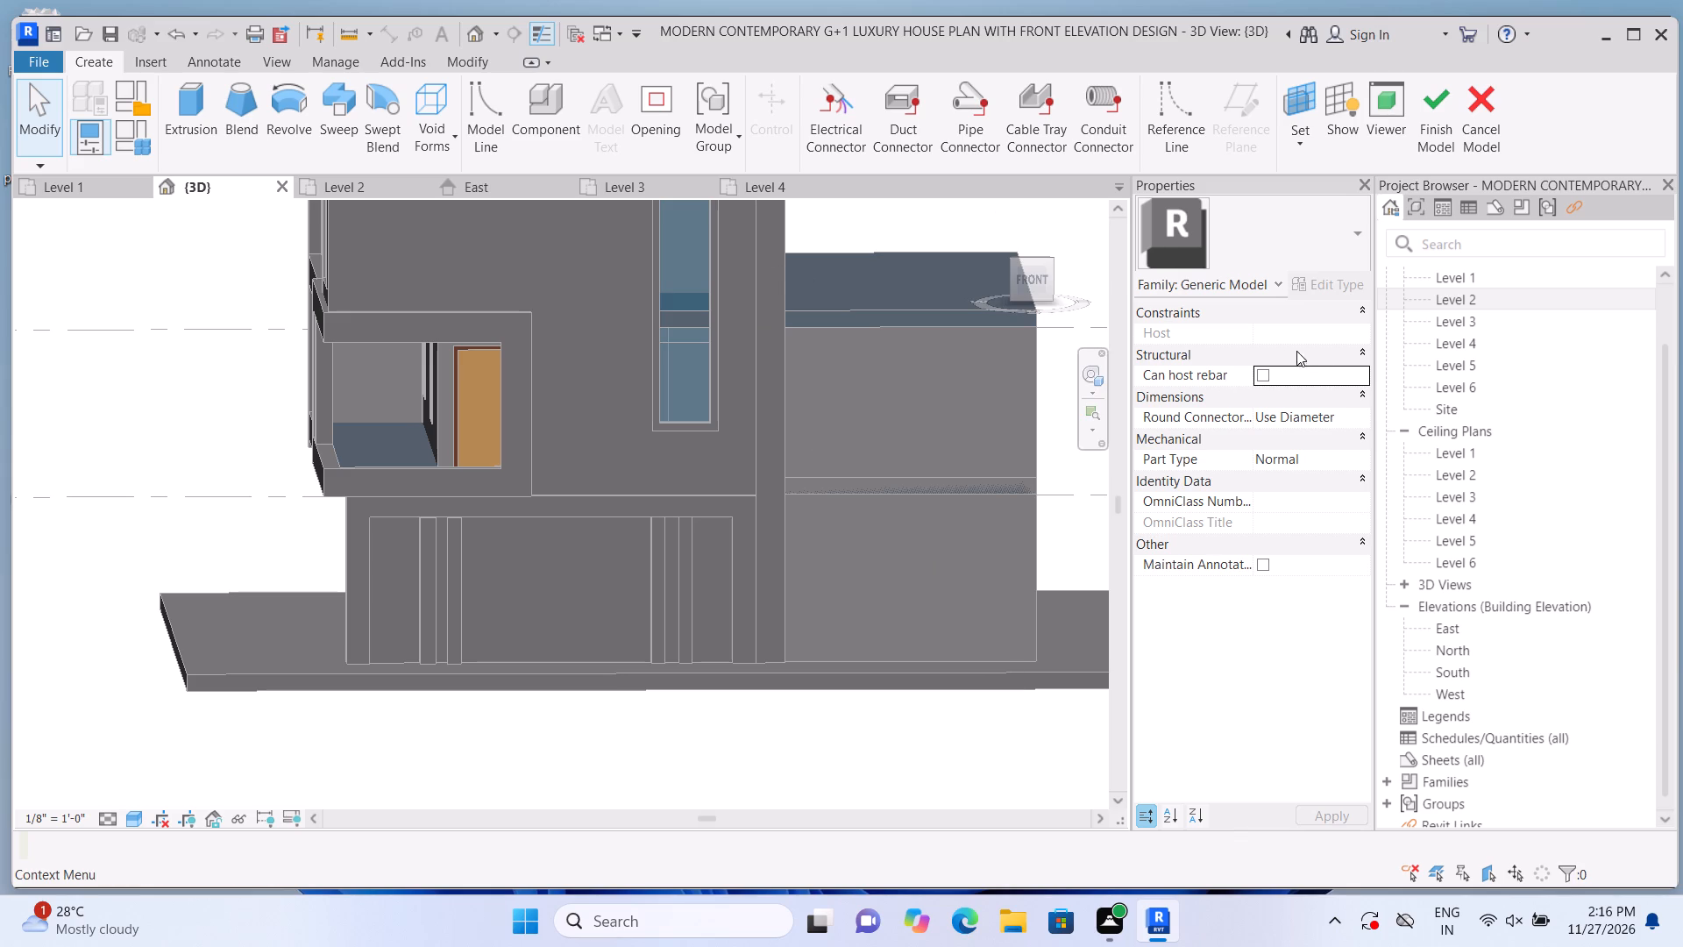
Open the Level 1 floor plan and exit the in-place generic model, discarding its empty family.
triple_click(1481, 269)
left_click(1481, 268)
scroll(930, 555, "down", 4)
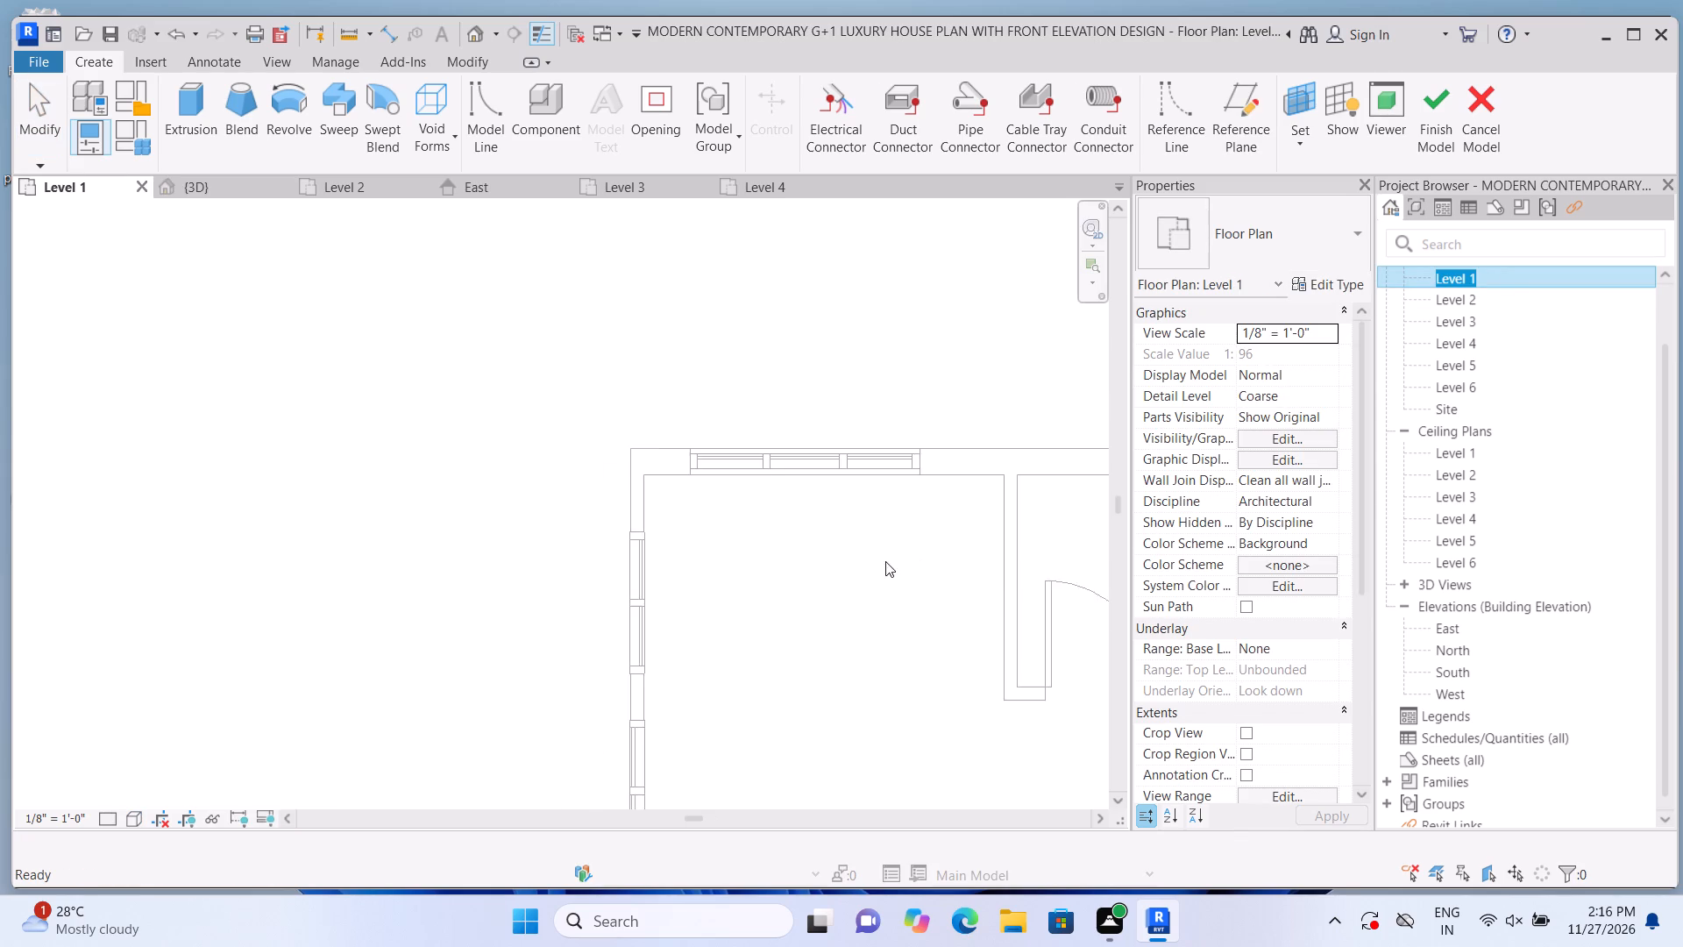
scroll(885, 561, "down", 8)
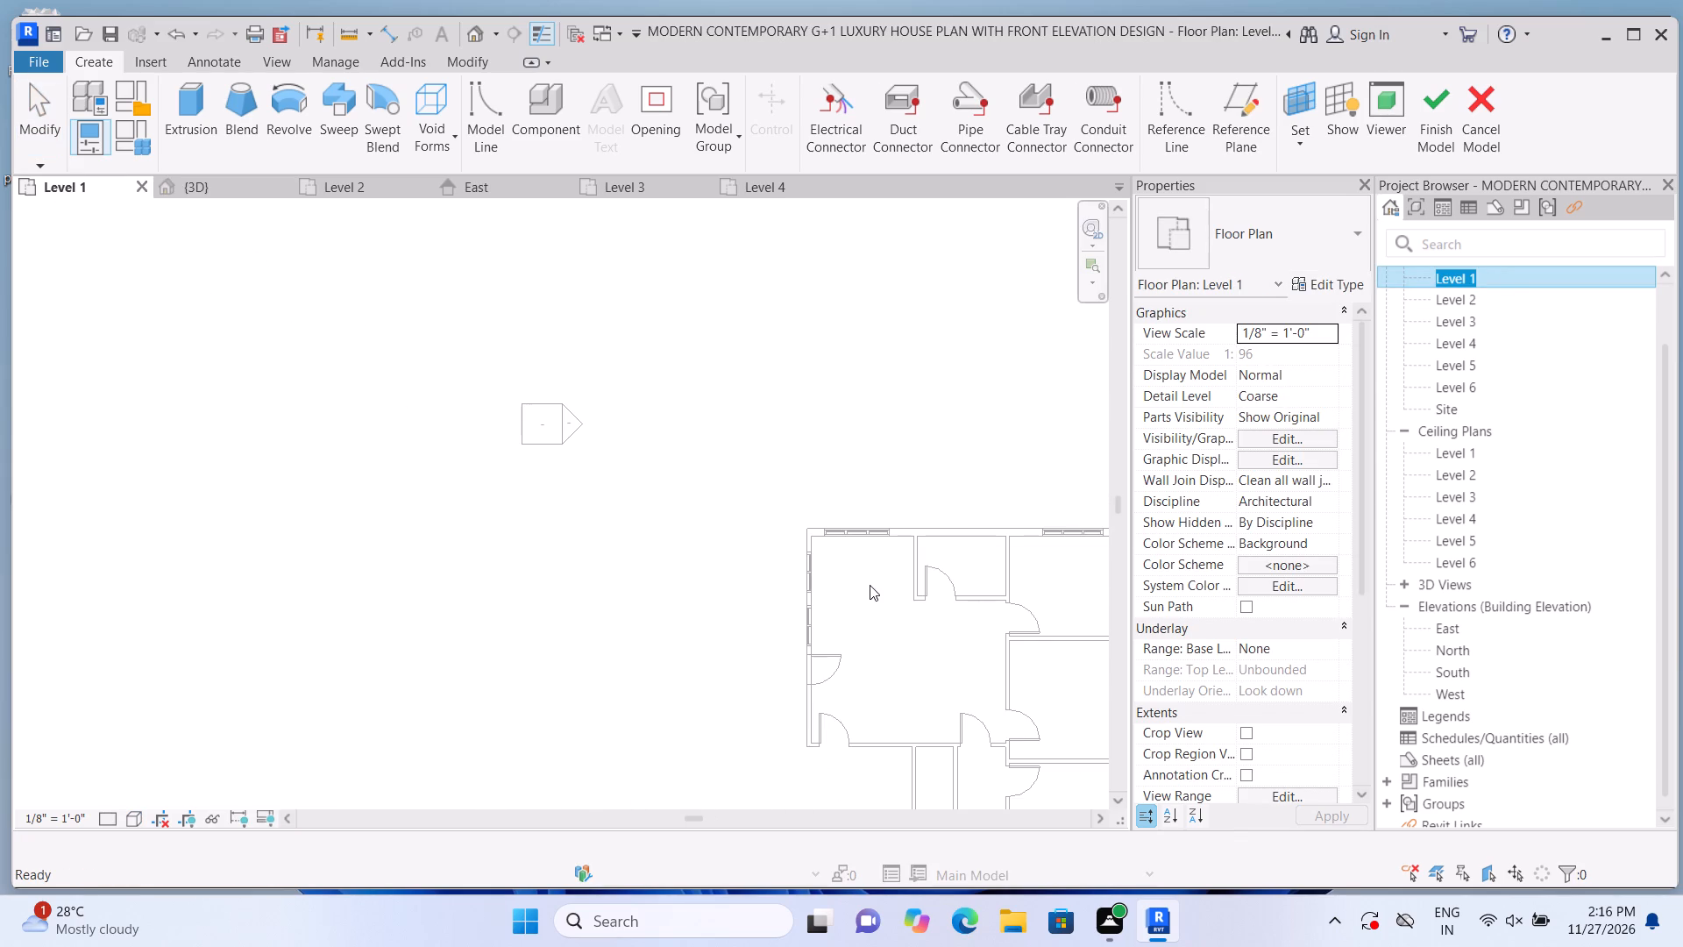
middle_click_drag(861, 585, 586, 502)
scroll(579, 488, "down", 5)
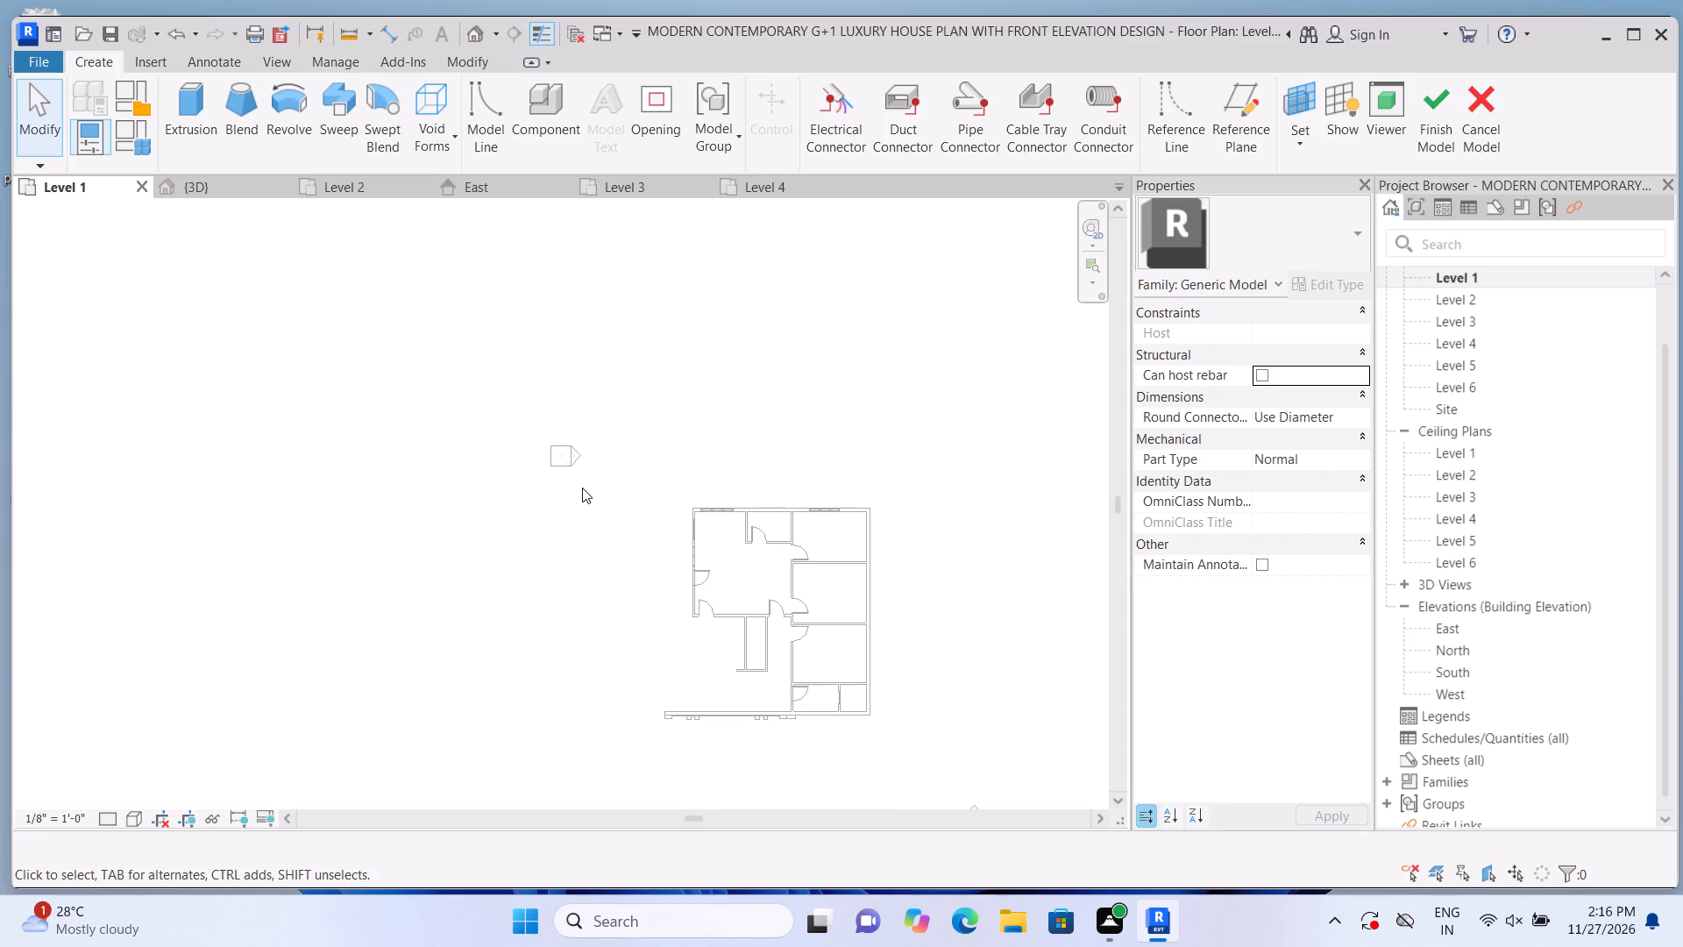
scroll(614, 510, "down", 1)
scroll(765, 596, "up", 4)
scroll(841, 672, "down", 2)
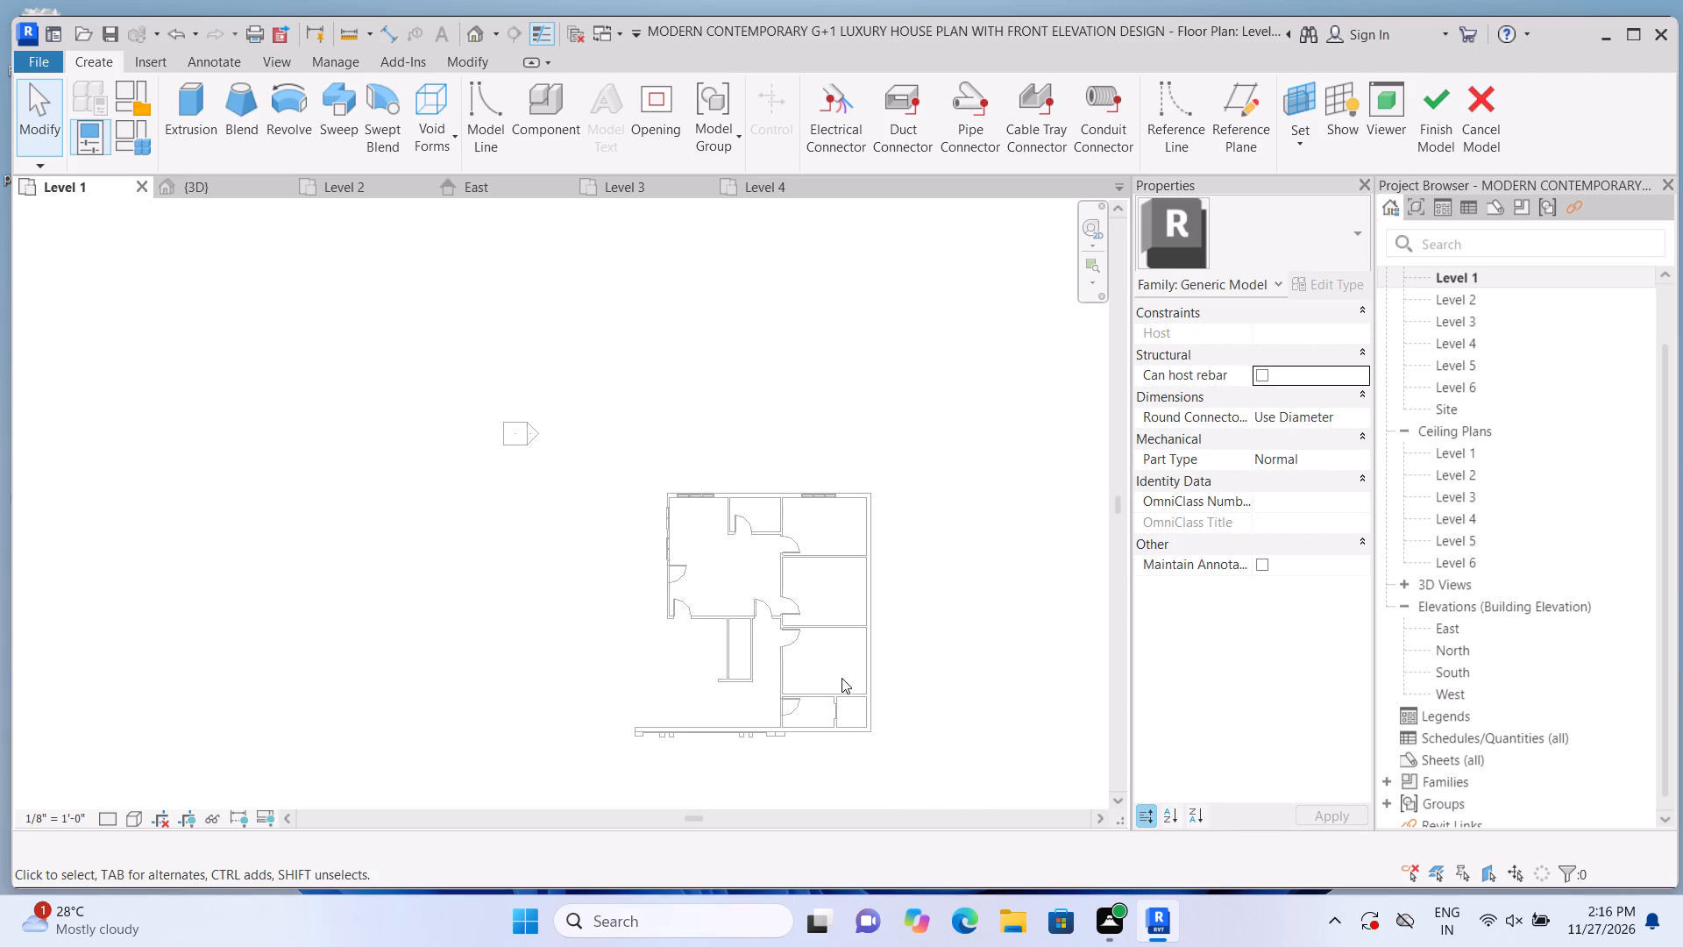
scroll(863, 718, "up", 6)
middle_click_drag(818, 744, 811, 679)
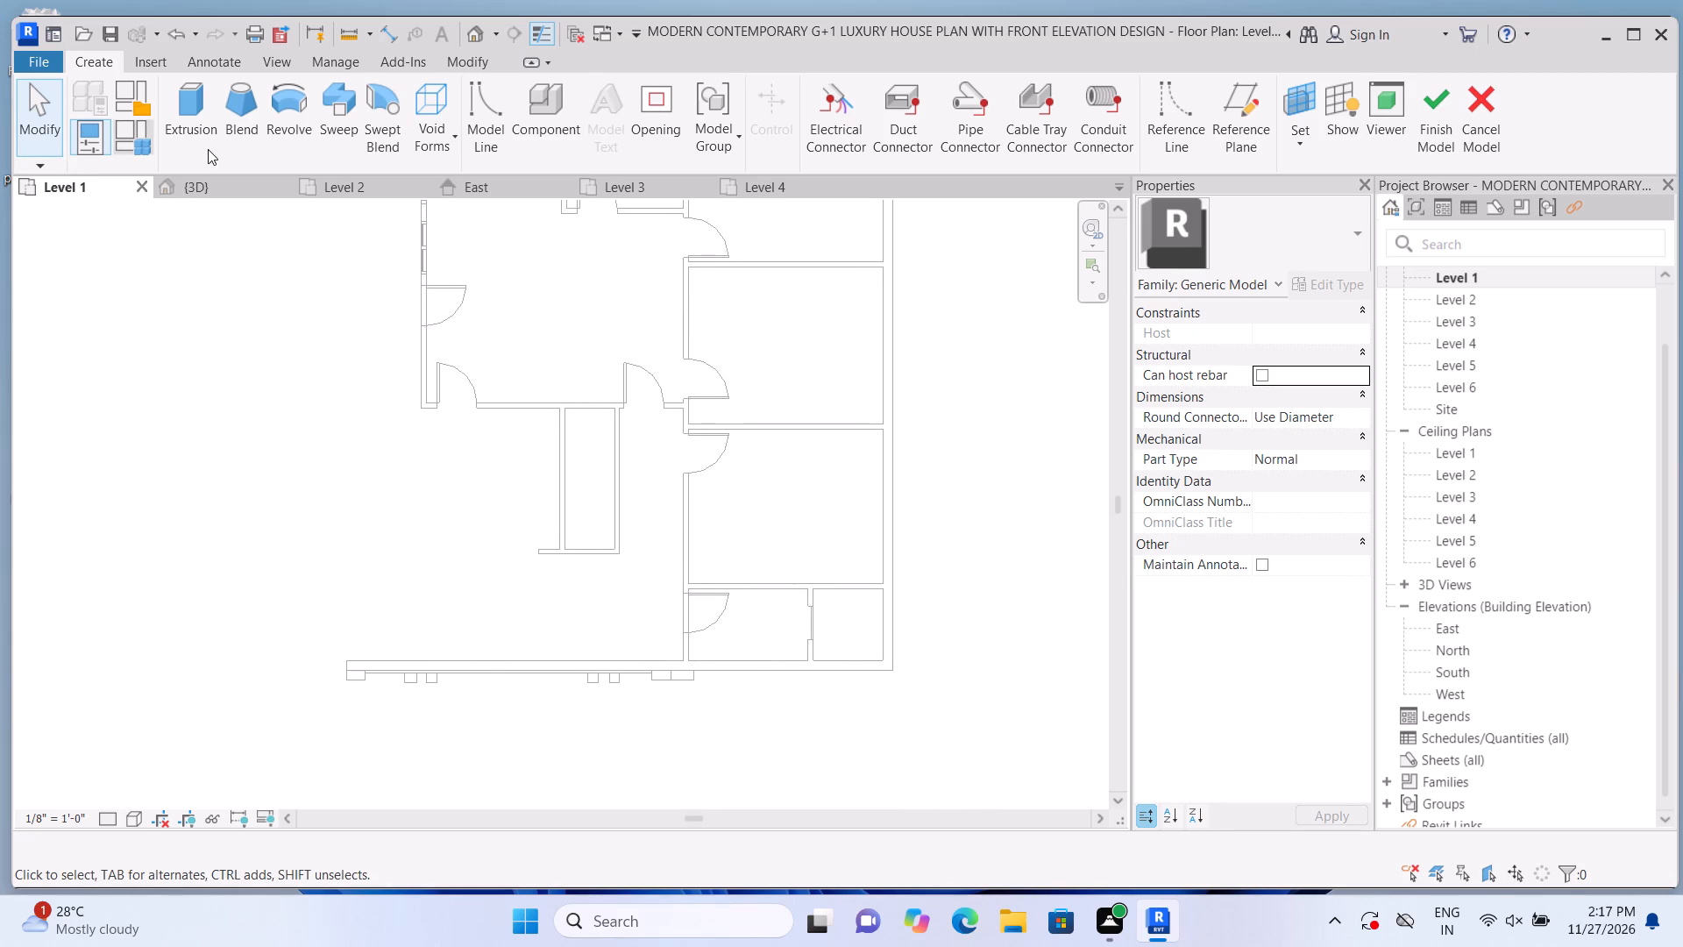
left_click(1434, 118)
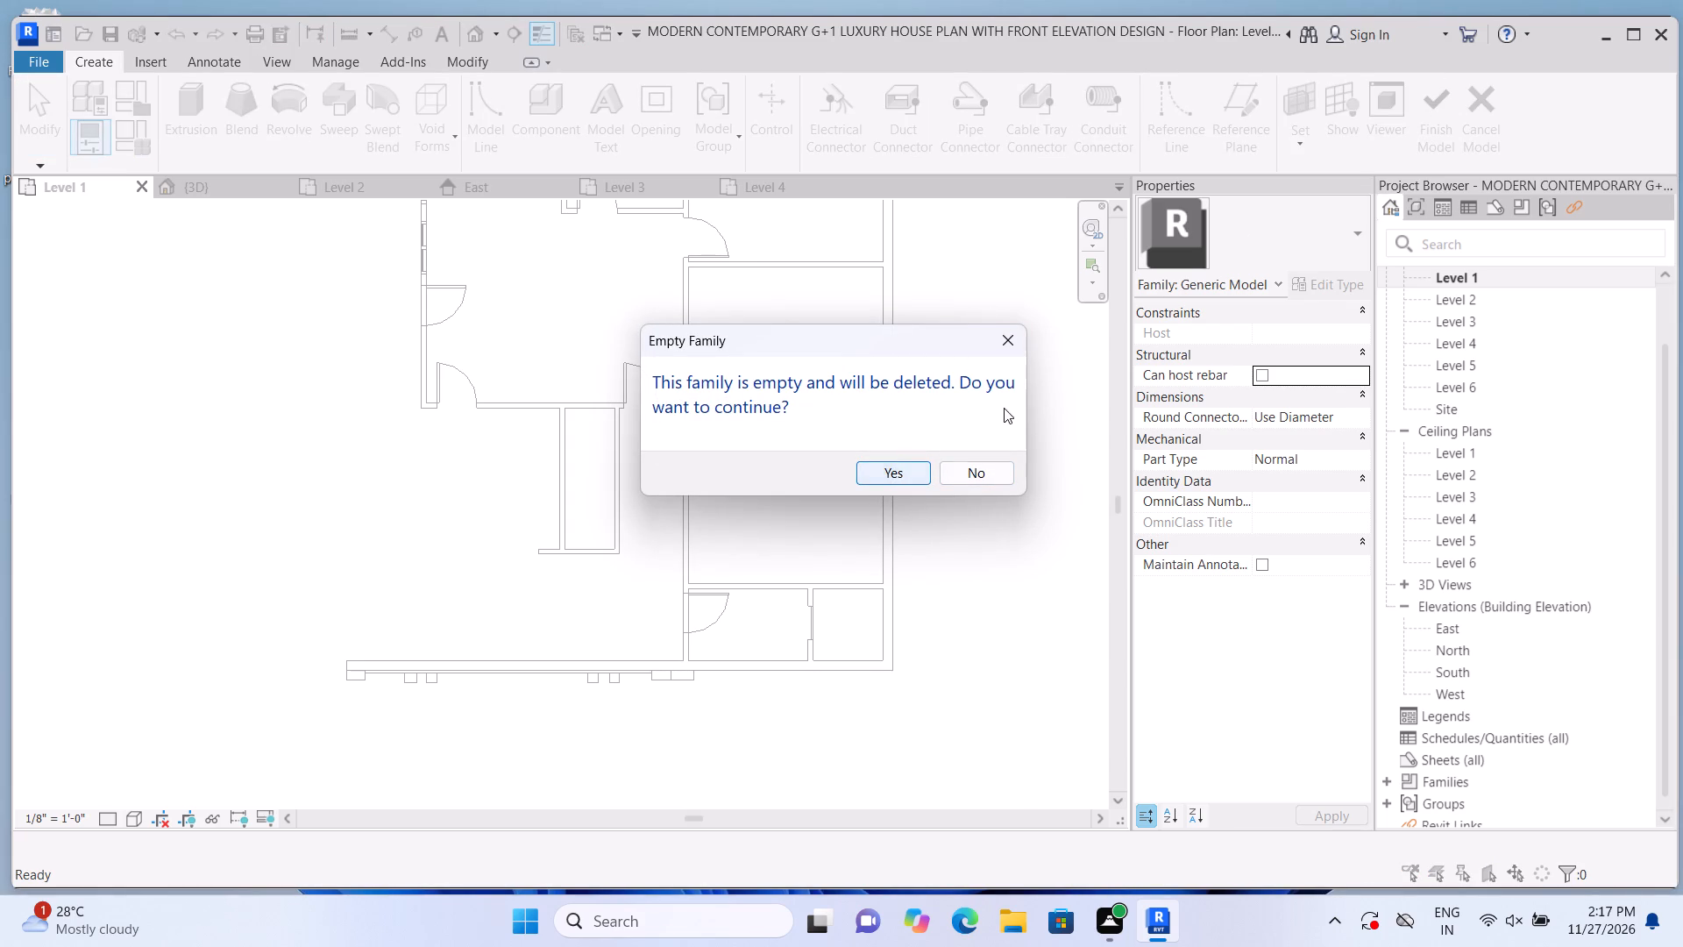
left_click(910, 473)
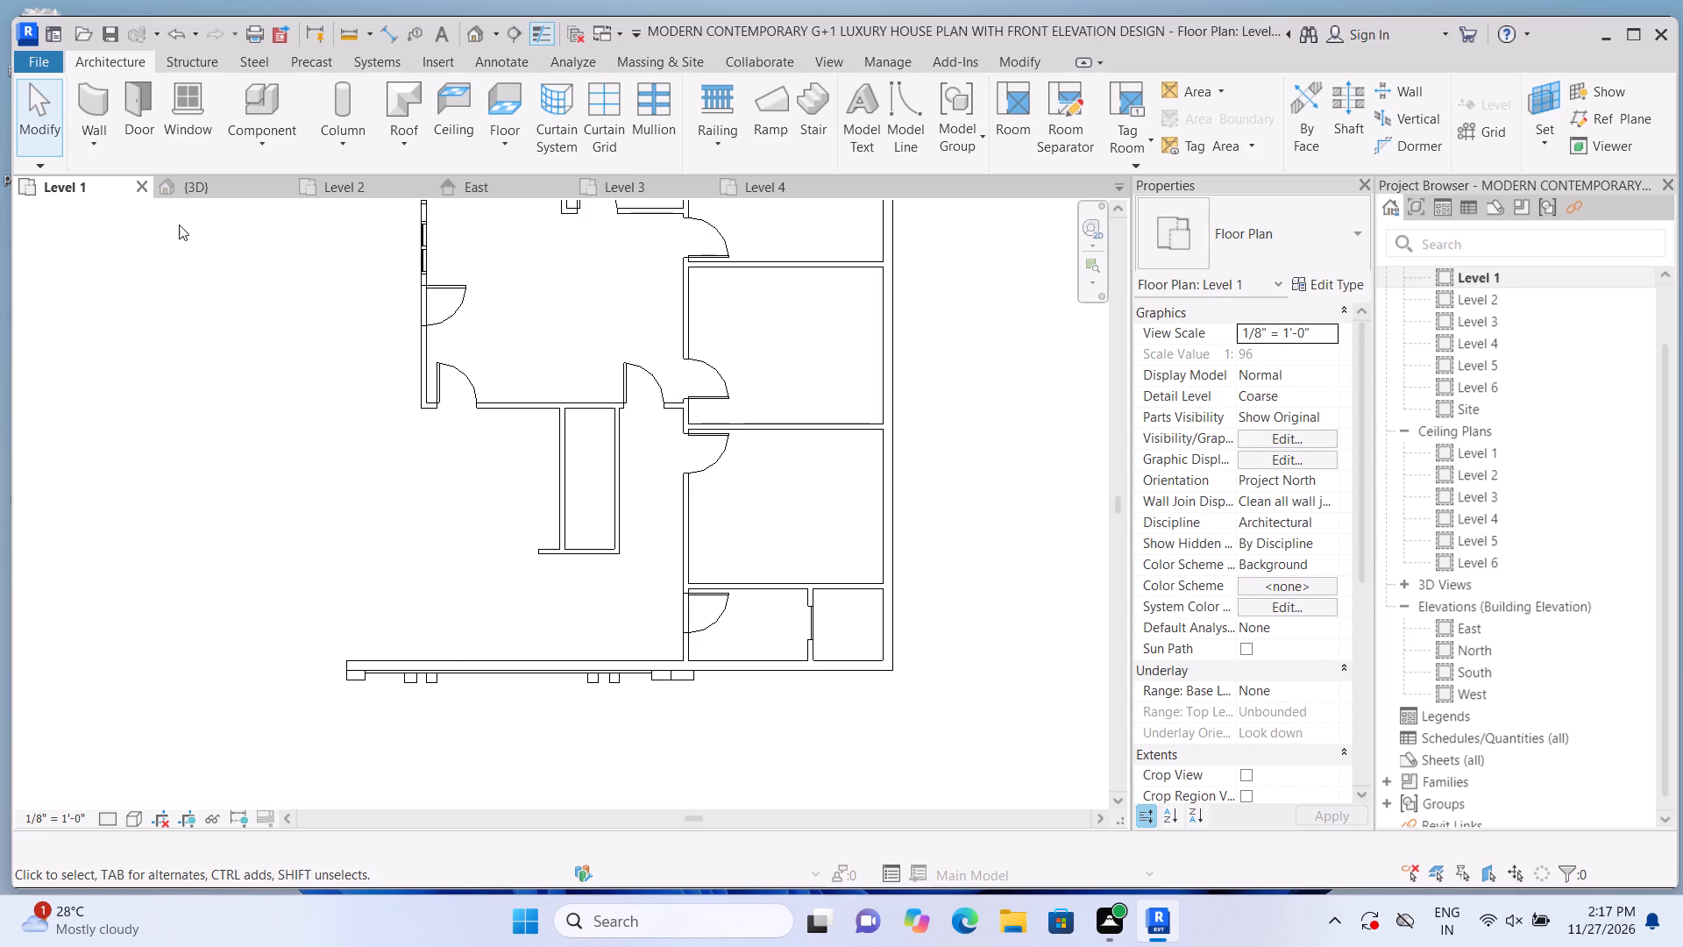
Draw a Curtain Wall 1 segment about 4'-6" long within the 9" front wall, outside the small room by the door, with 10'-0" height.
left_click(92, 96)
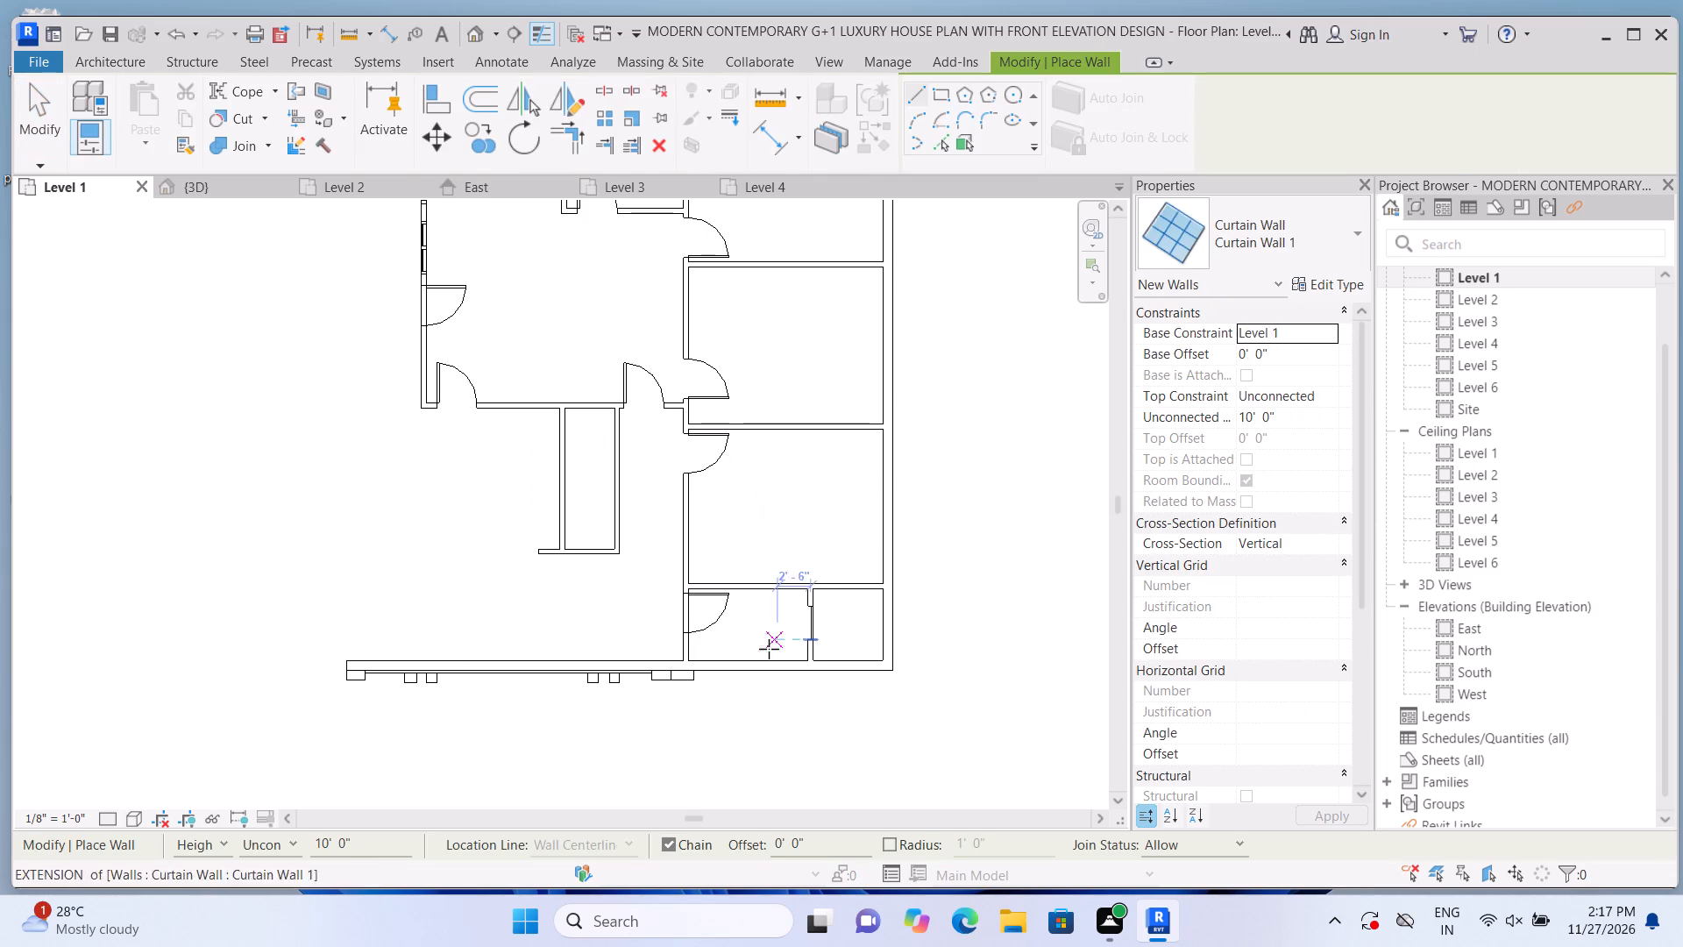
scroll(721, 670, "up", 3)
double_click(734, 668)
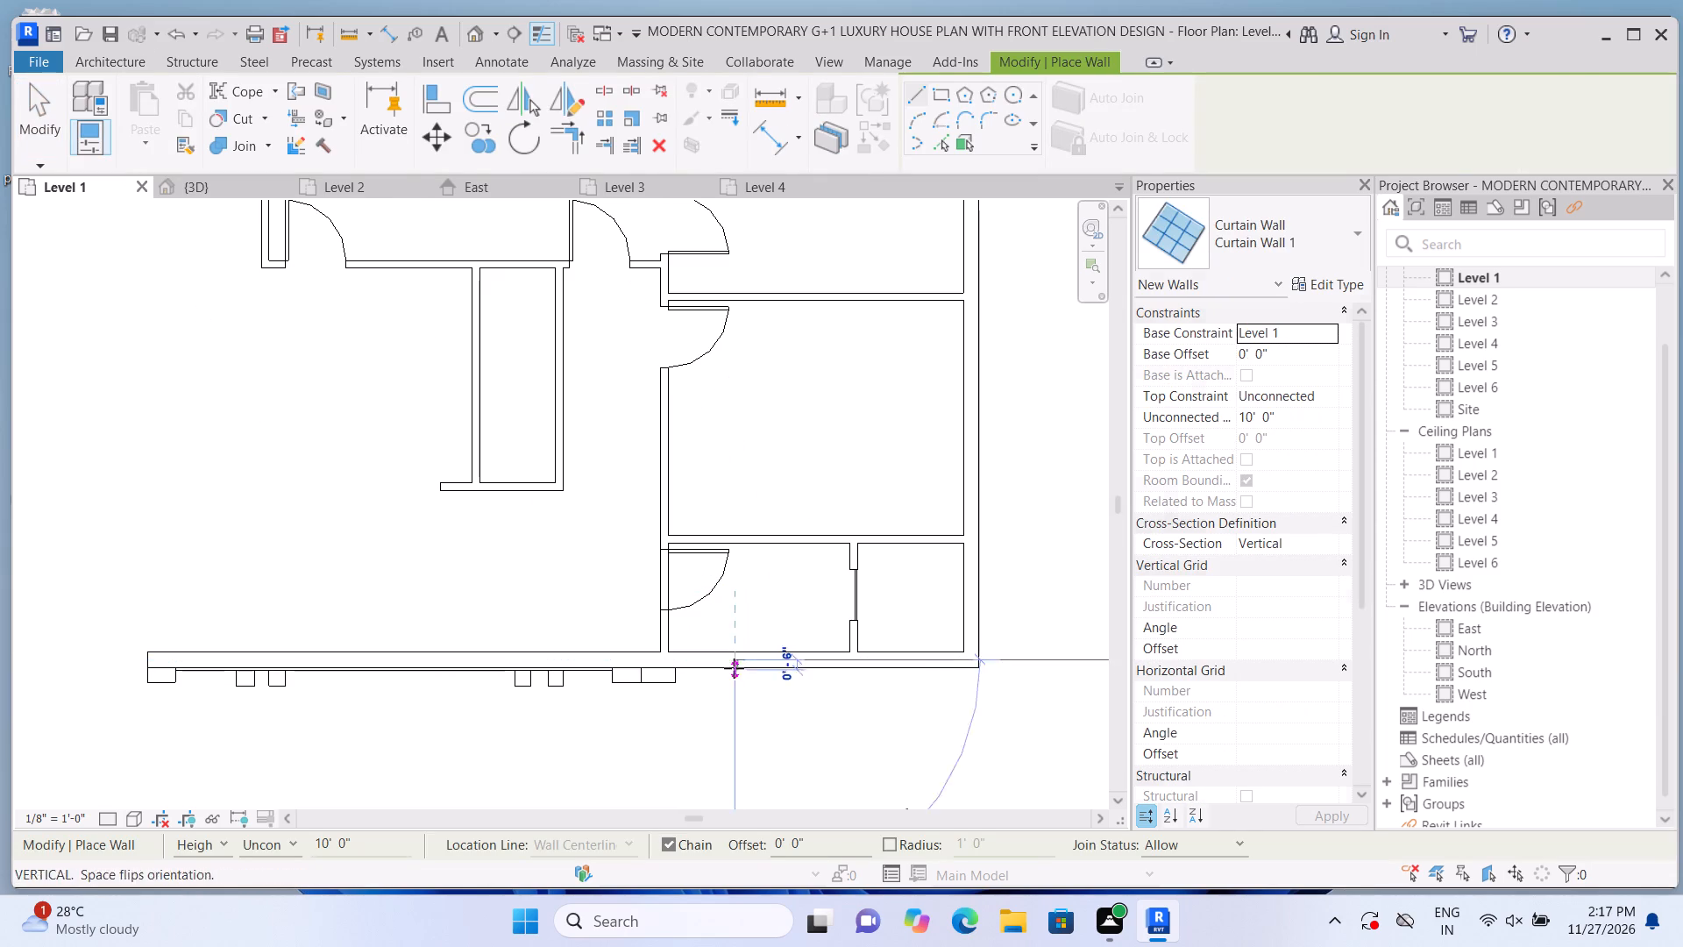
left_click(90, 100)
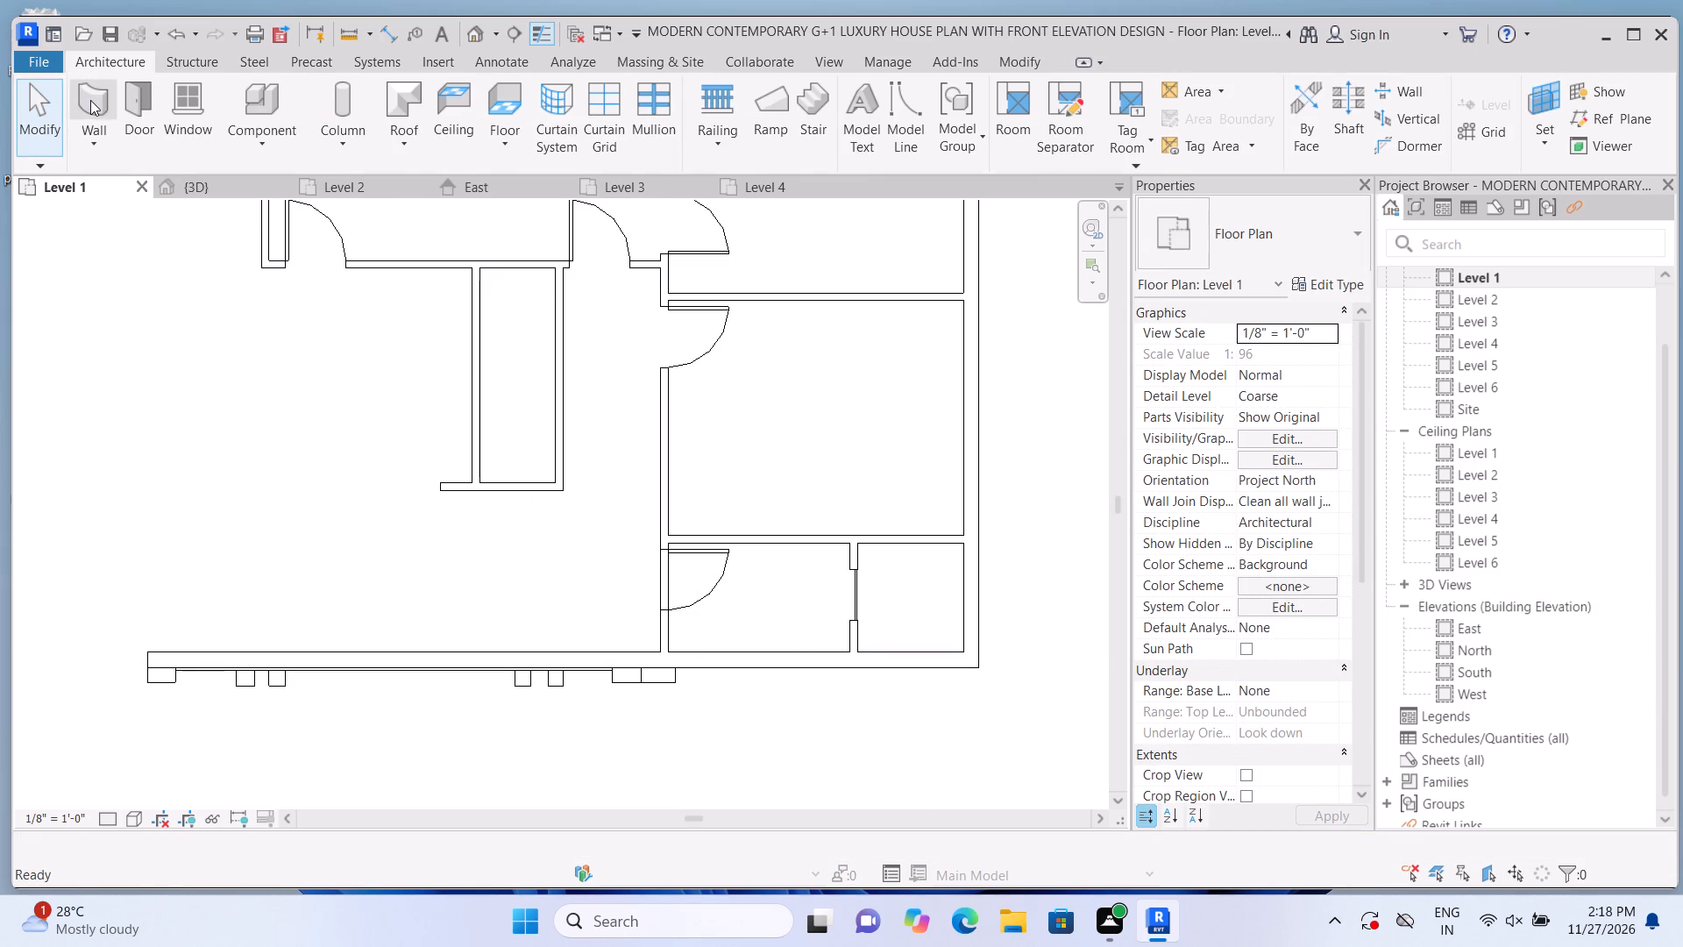
left_click(742, 666)
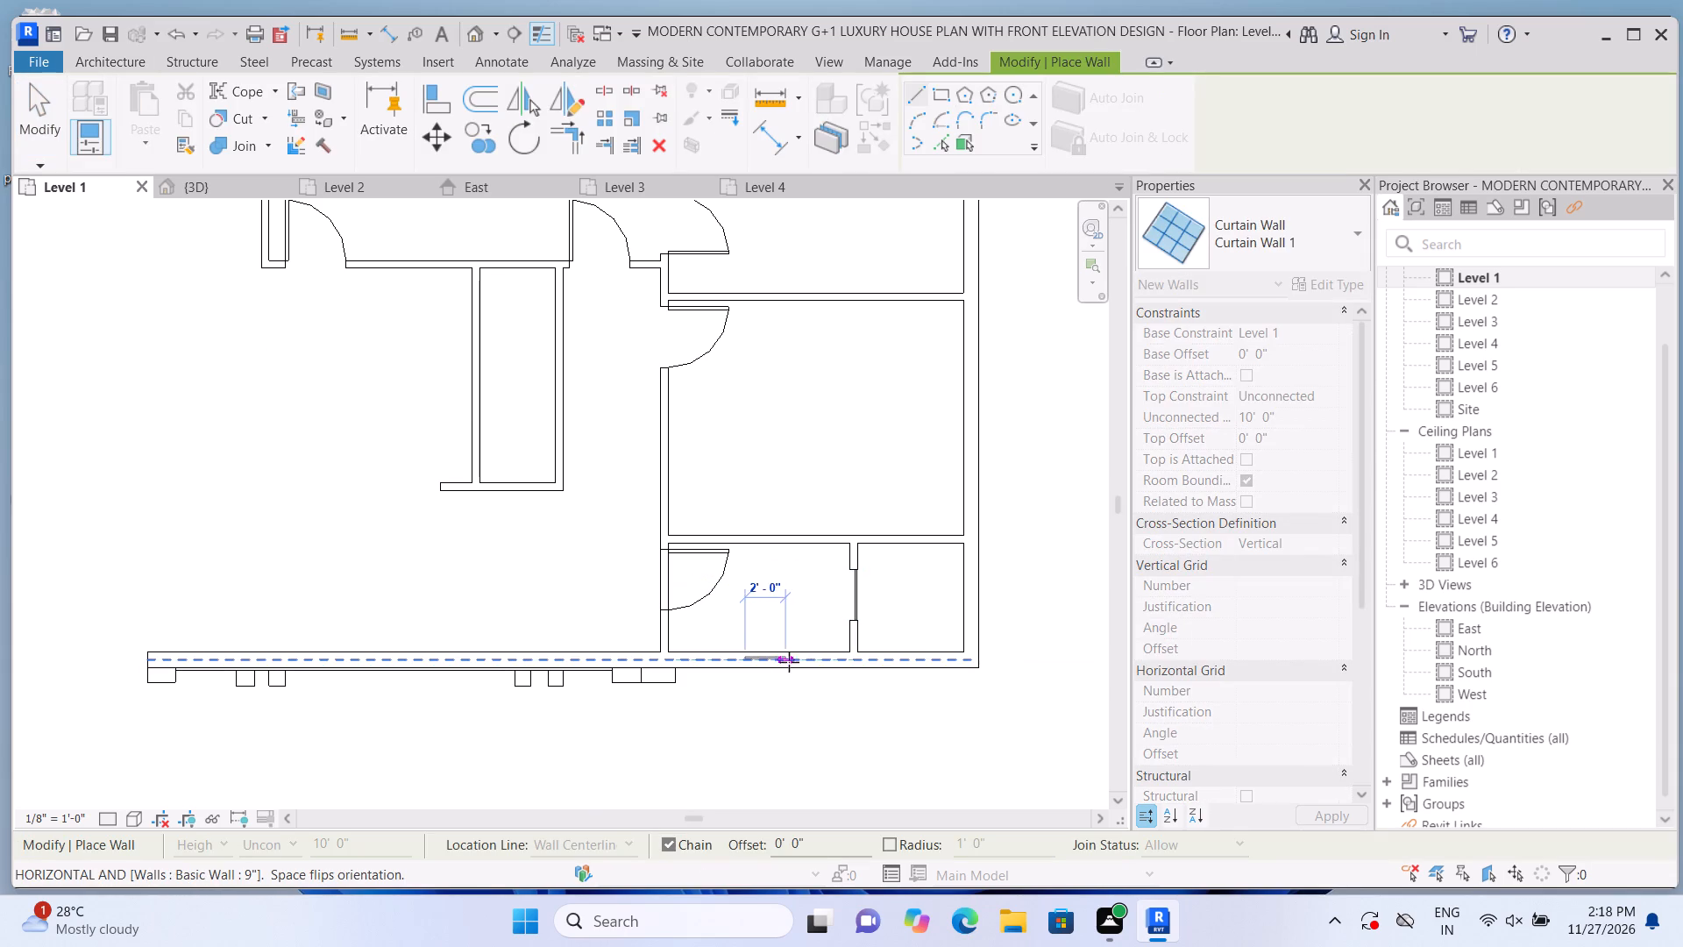
left_click(835, 658)
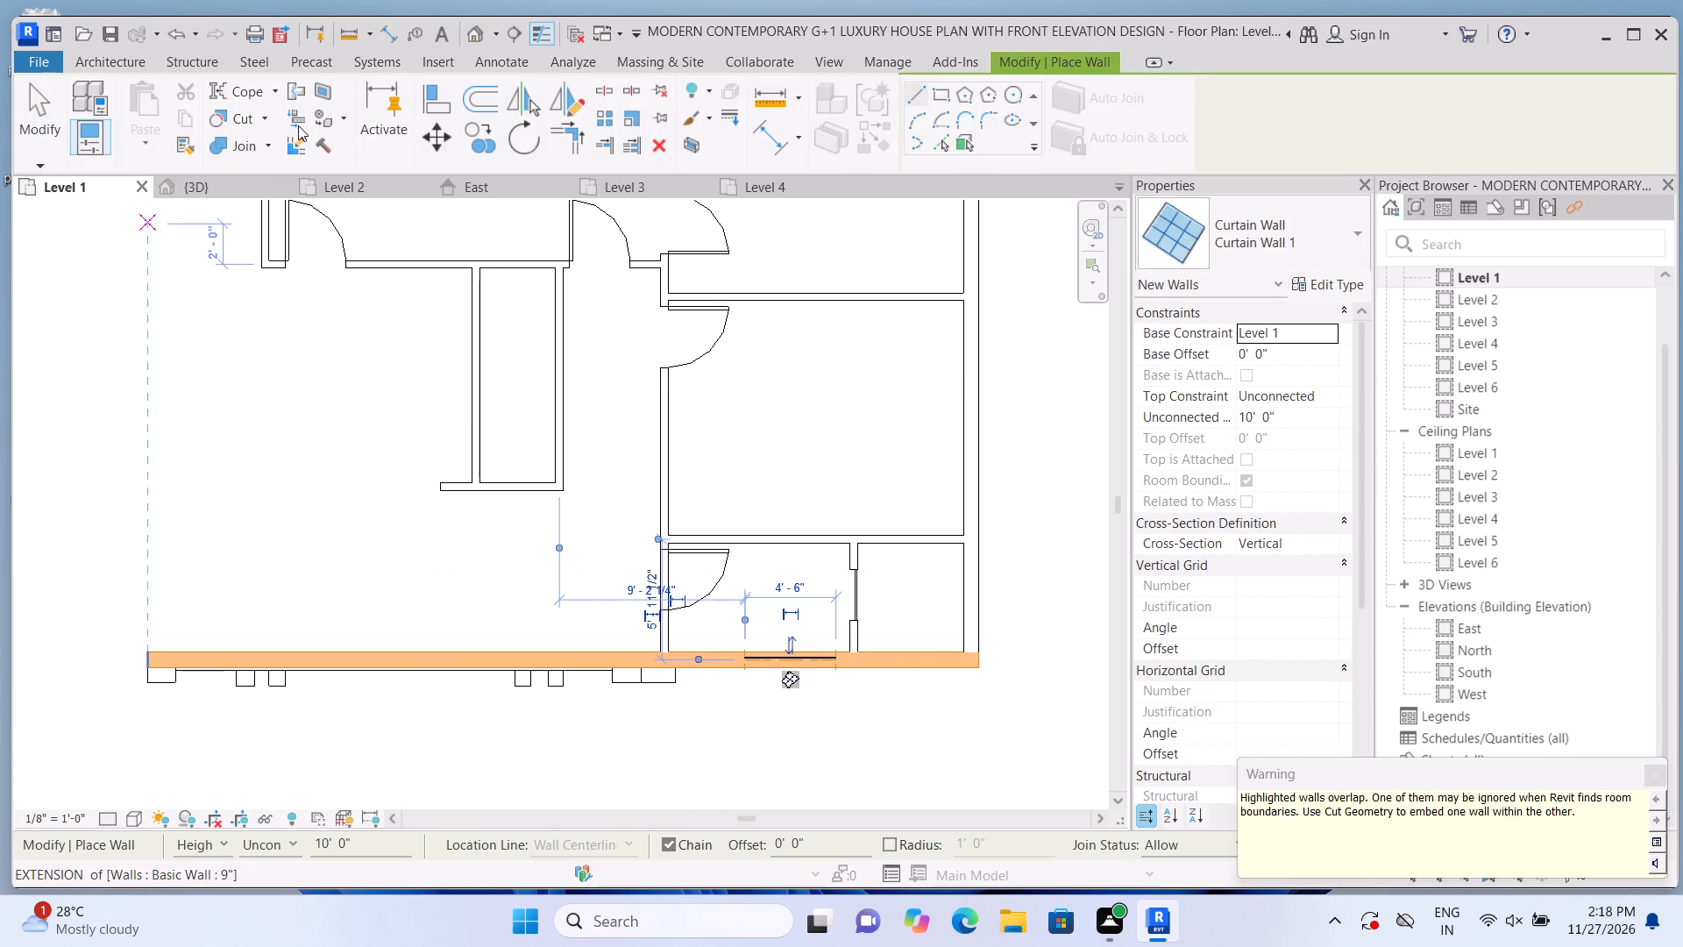
Cut the 9" front wall with the new curtain wall to embed the glazing.
left_click(269, 120)
left_click(273, 136)
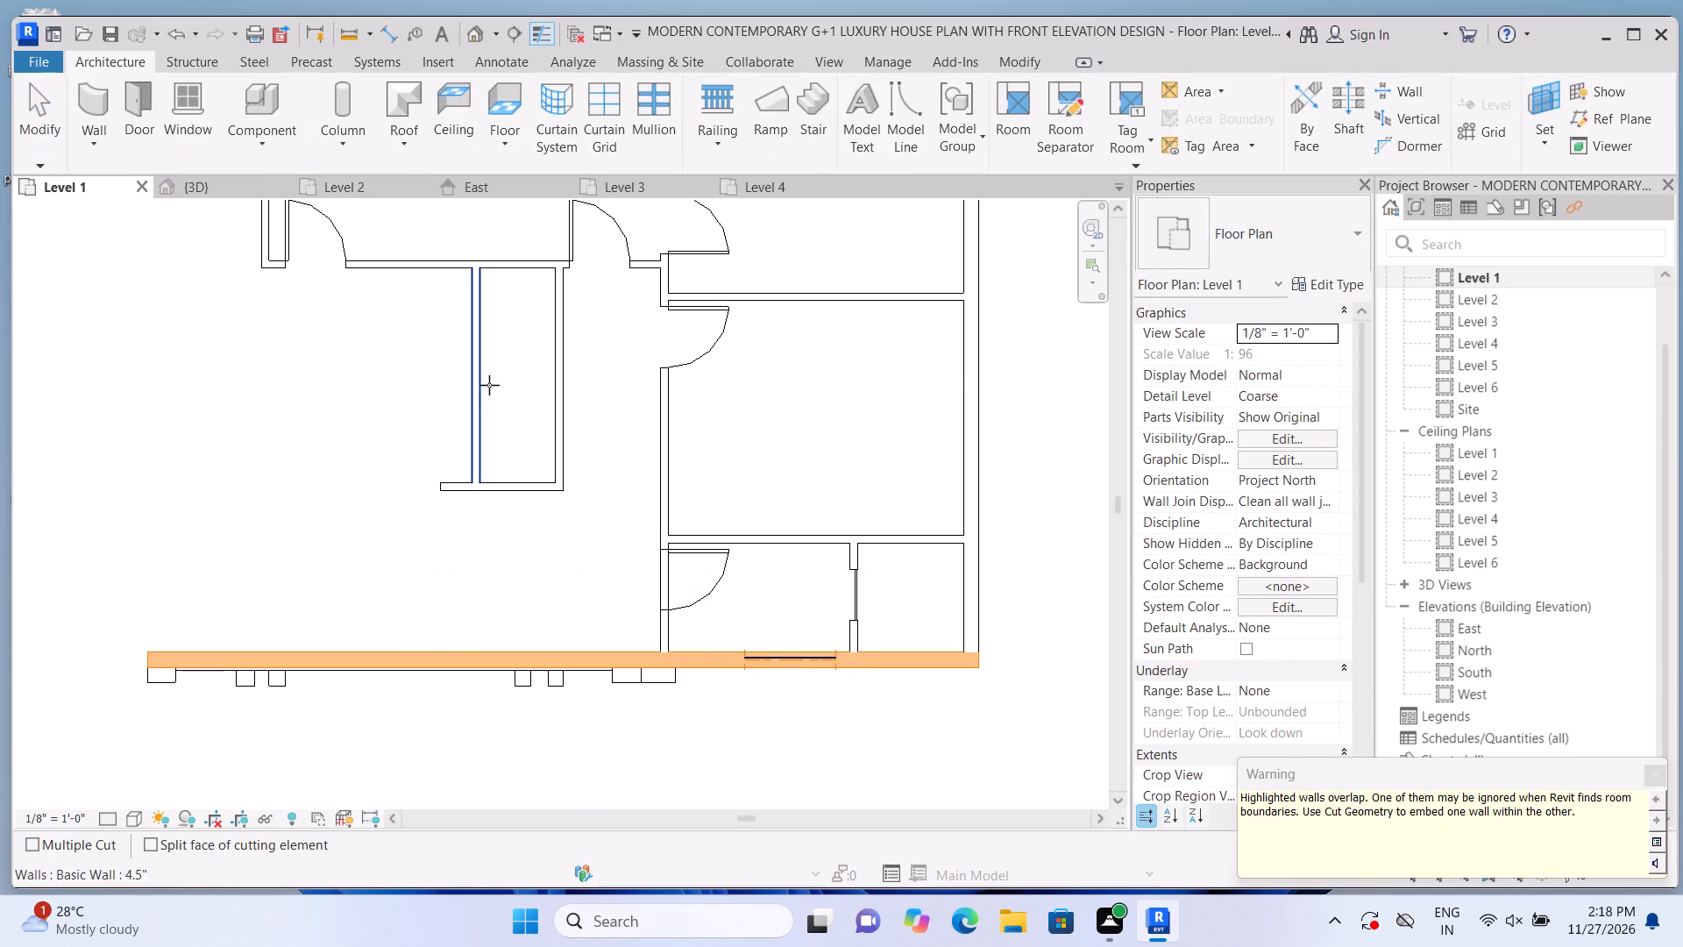
left_click(898, 667)
left_click(811, 658)
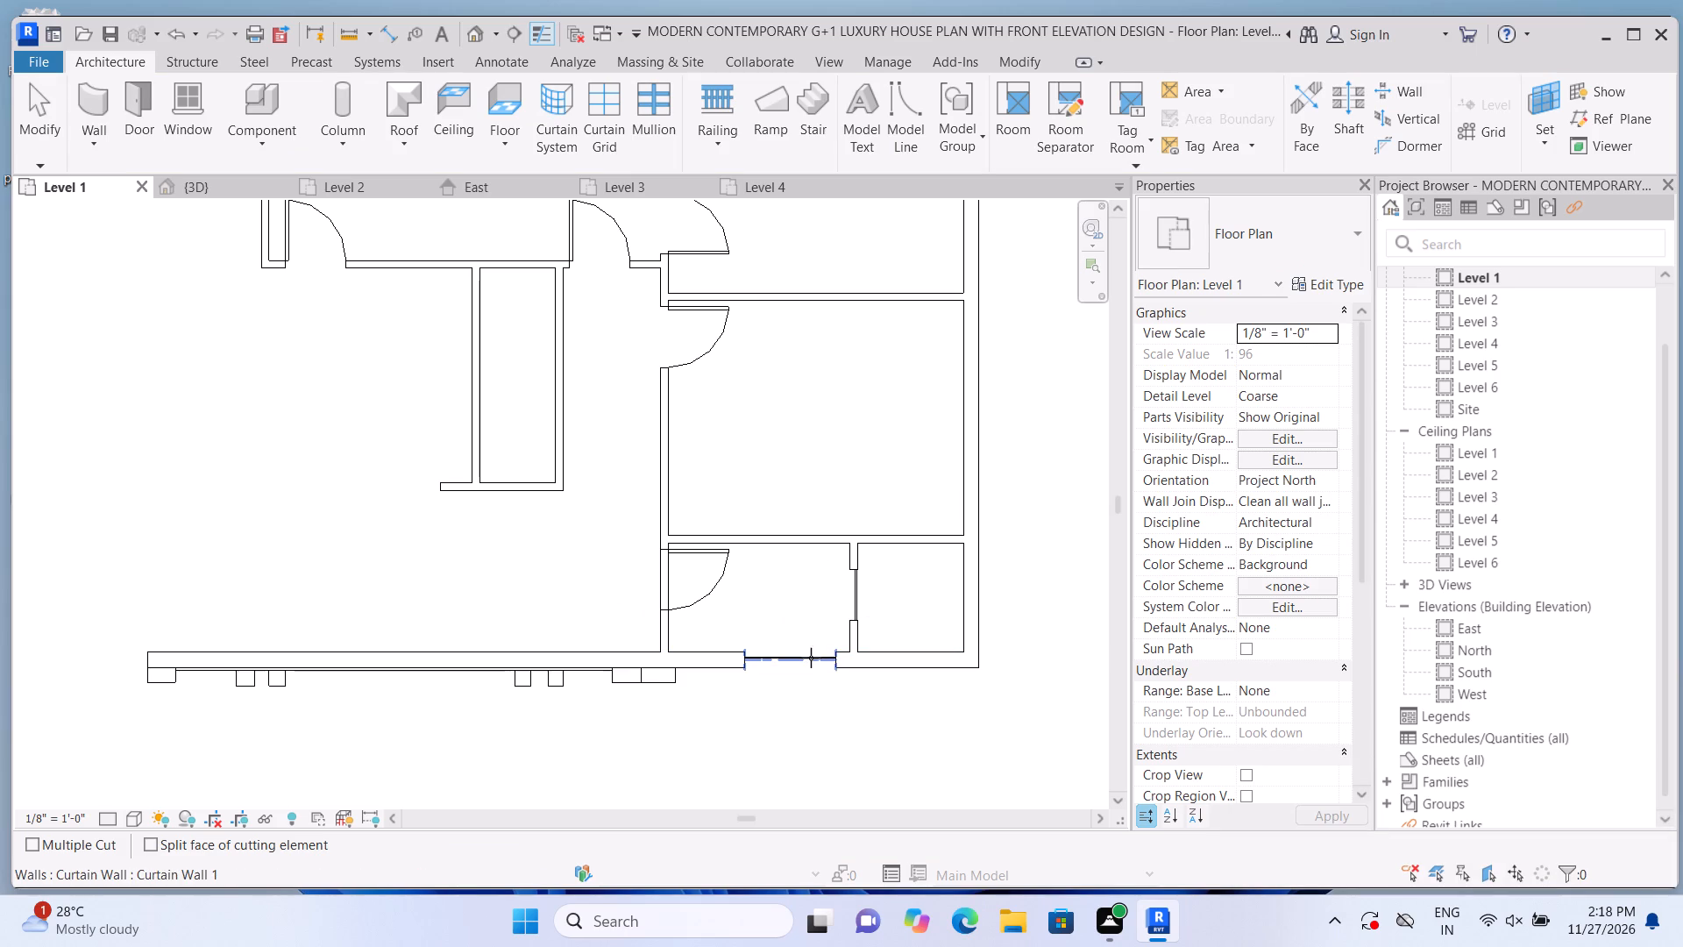
Examine the embedded ground-floor curtain wall on the front facade in the 3D view.
left_click(472, 28)
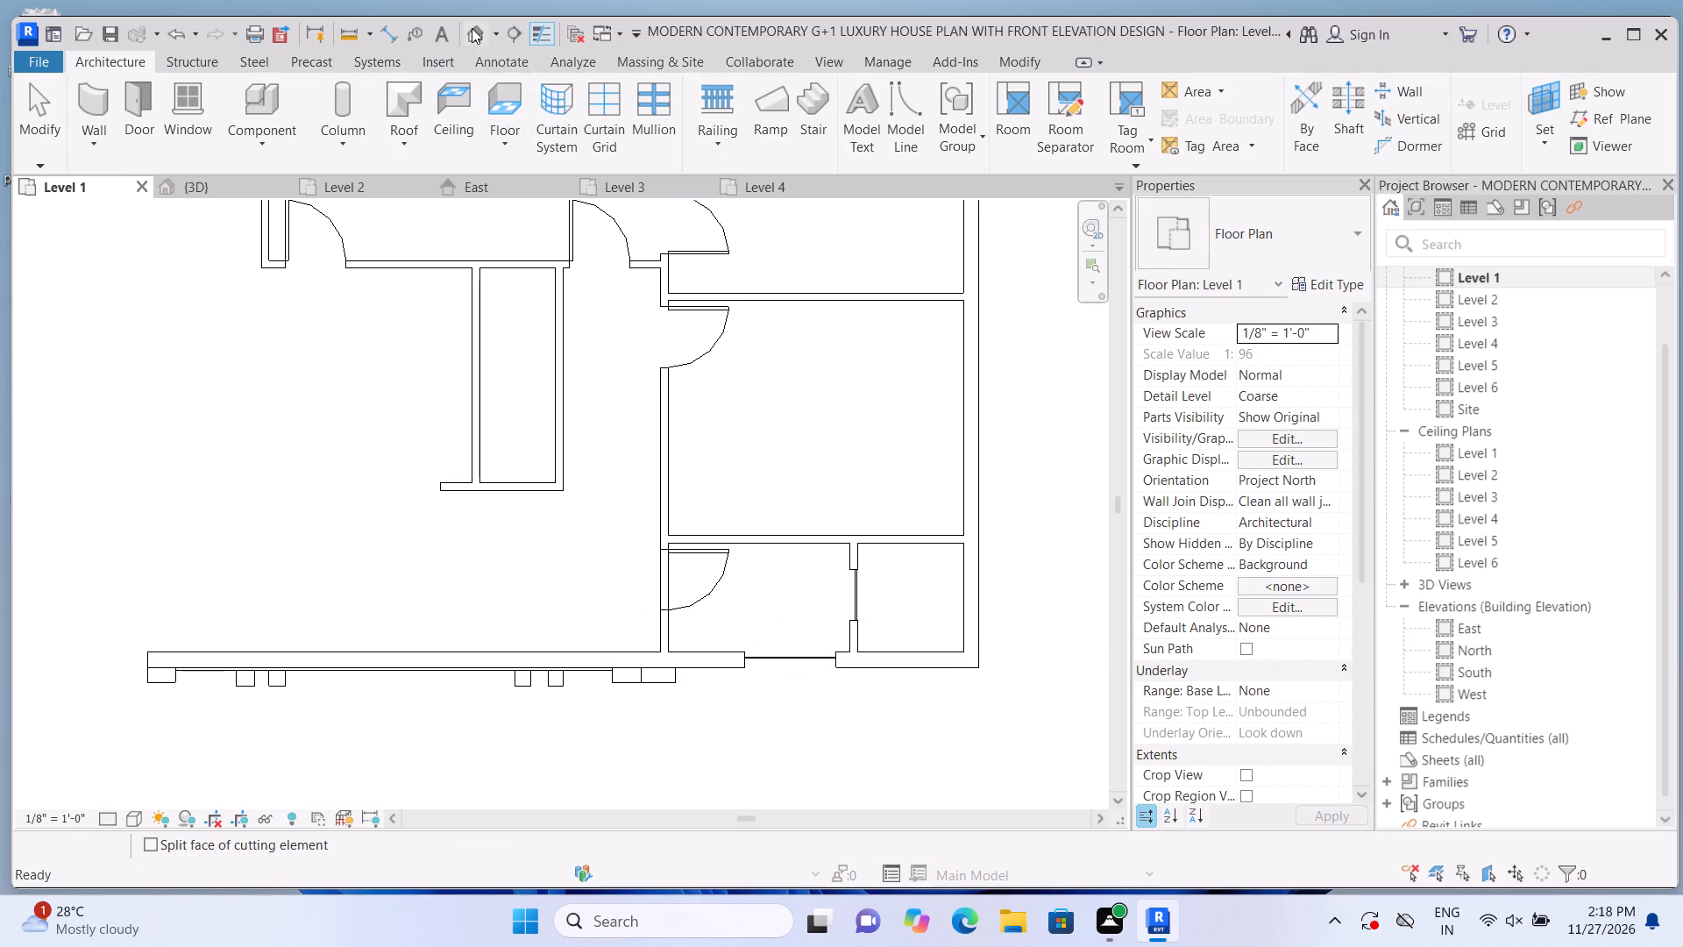
scroll(534, 481, "down", 1)
scroll(865, 564, "up", 1)
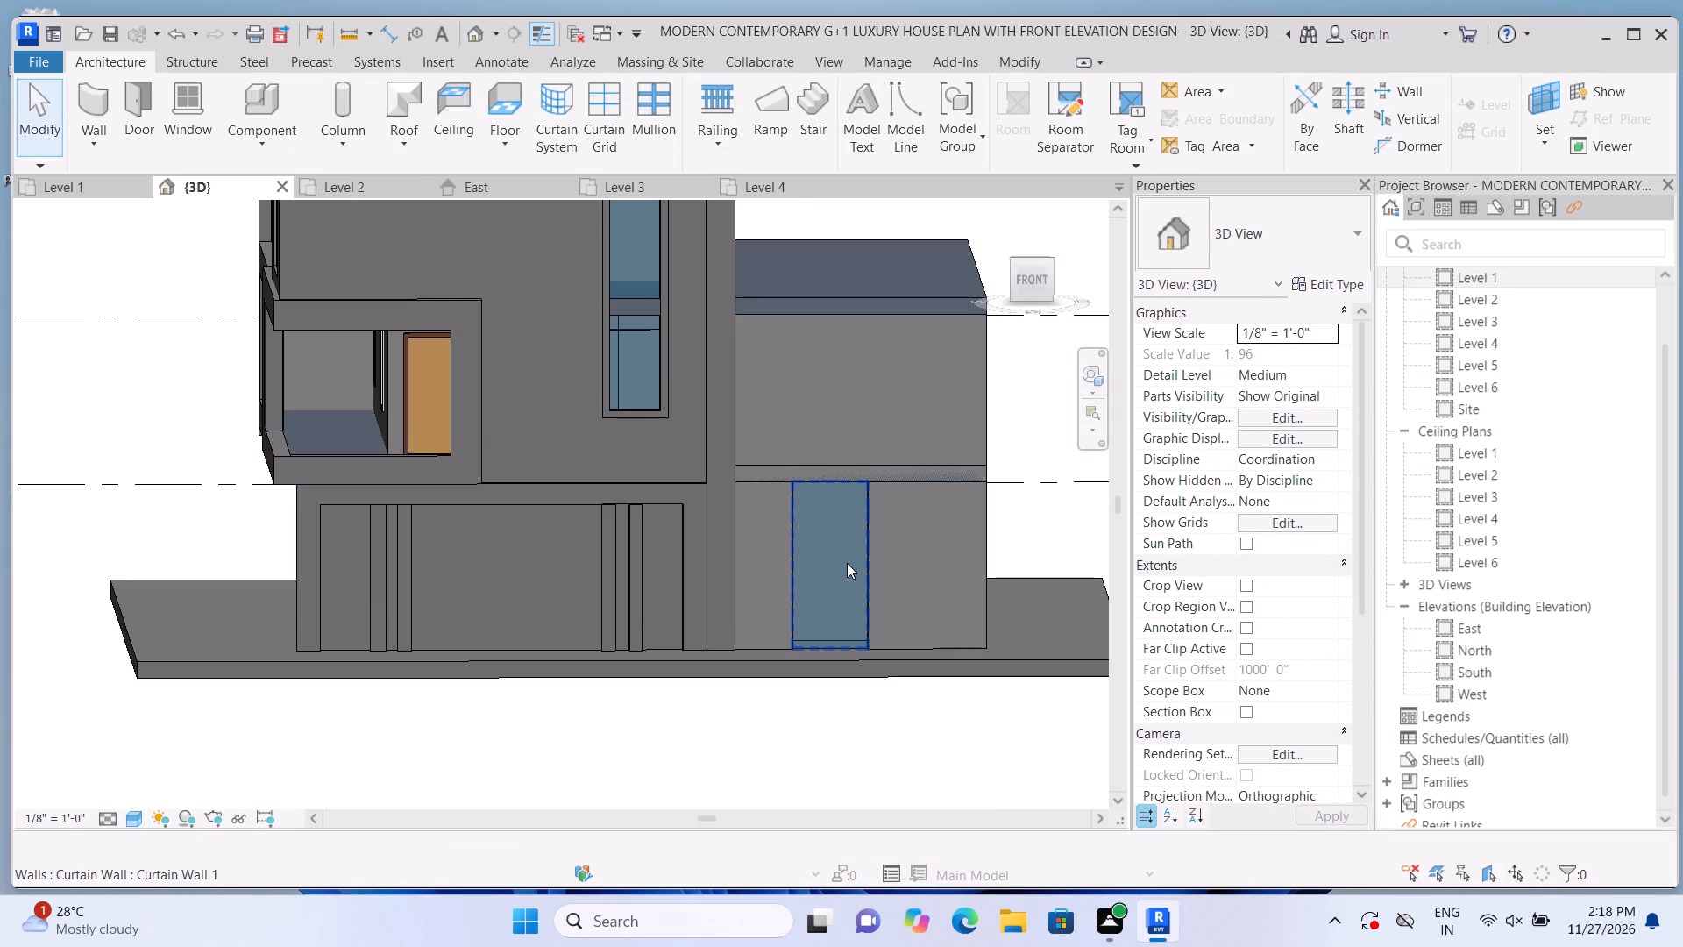
left_click(847, 563)
scroll(869, 577, "up", 2)
scroll(875, 601, "down", 2)
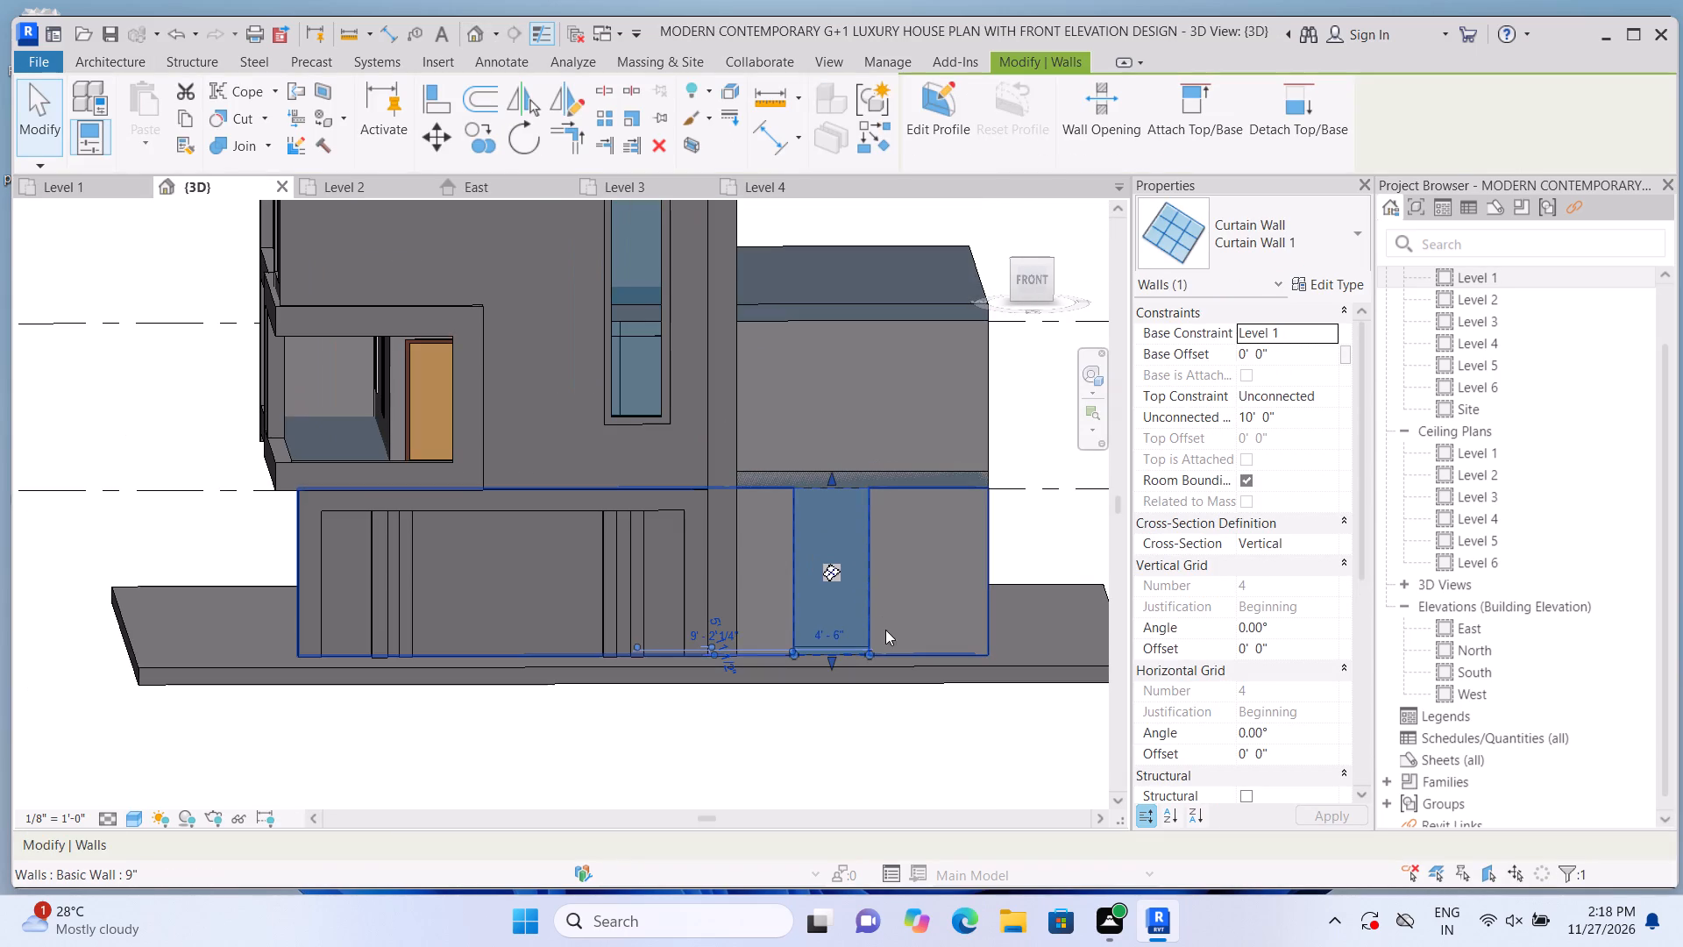
double_click(876, 708)
scroll(901, 690, "up", 2)
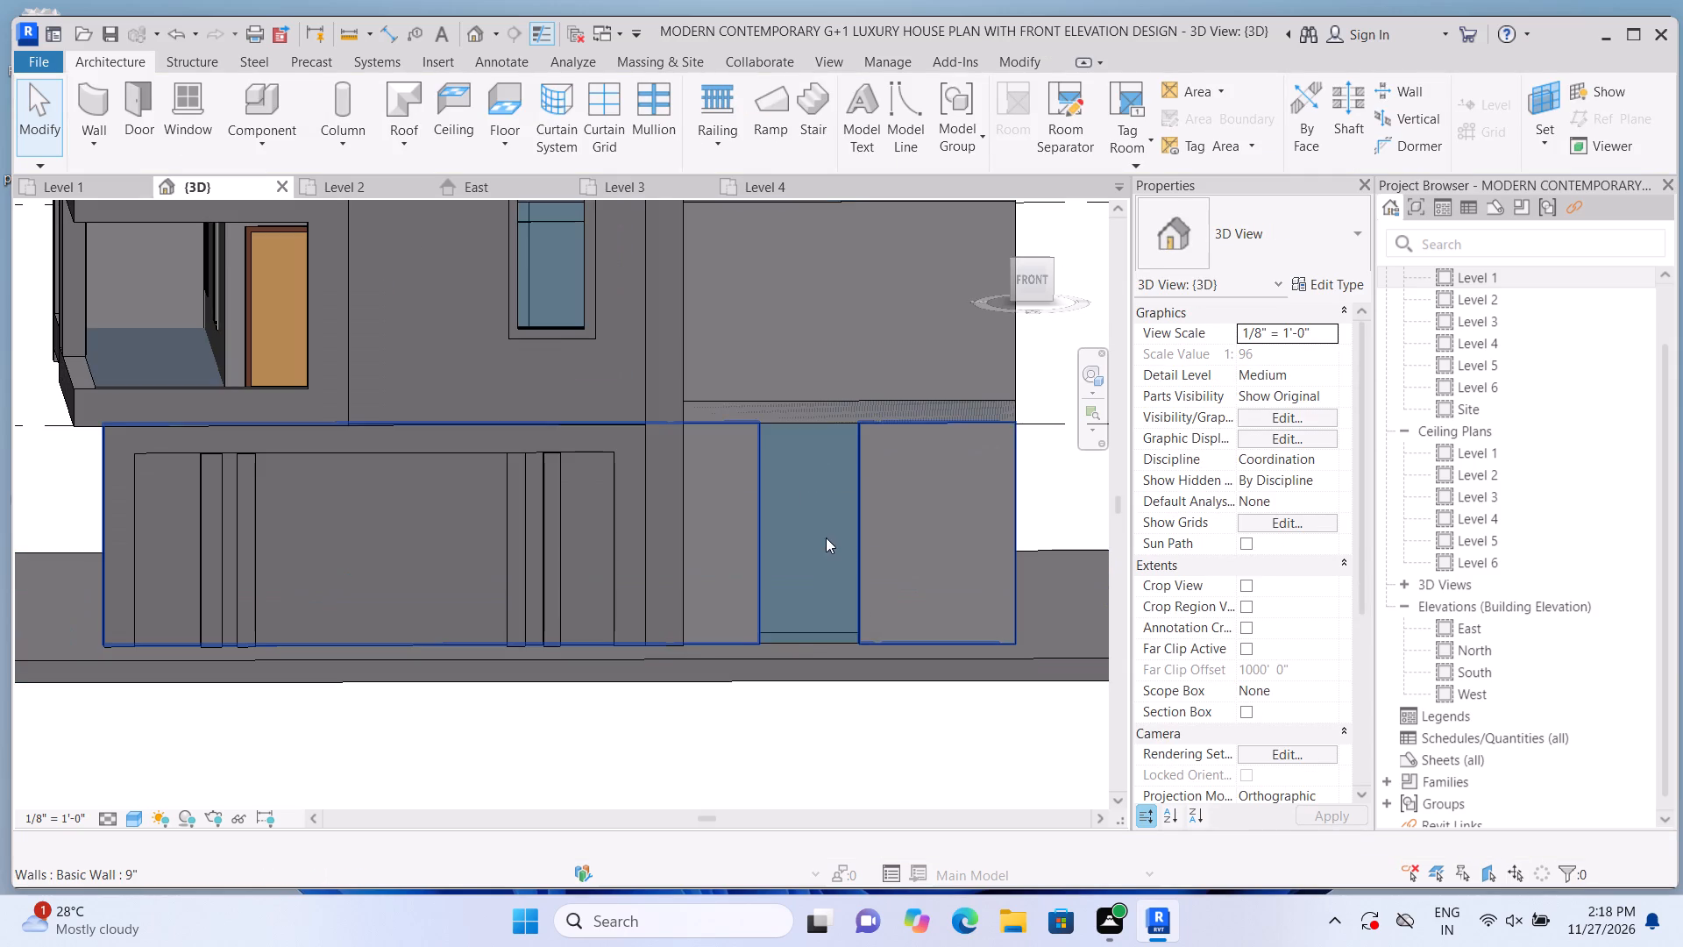
left_click(826, 538)
double_click(865, 722)
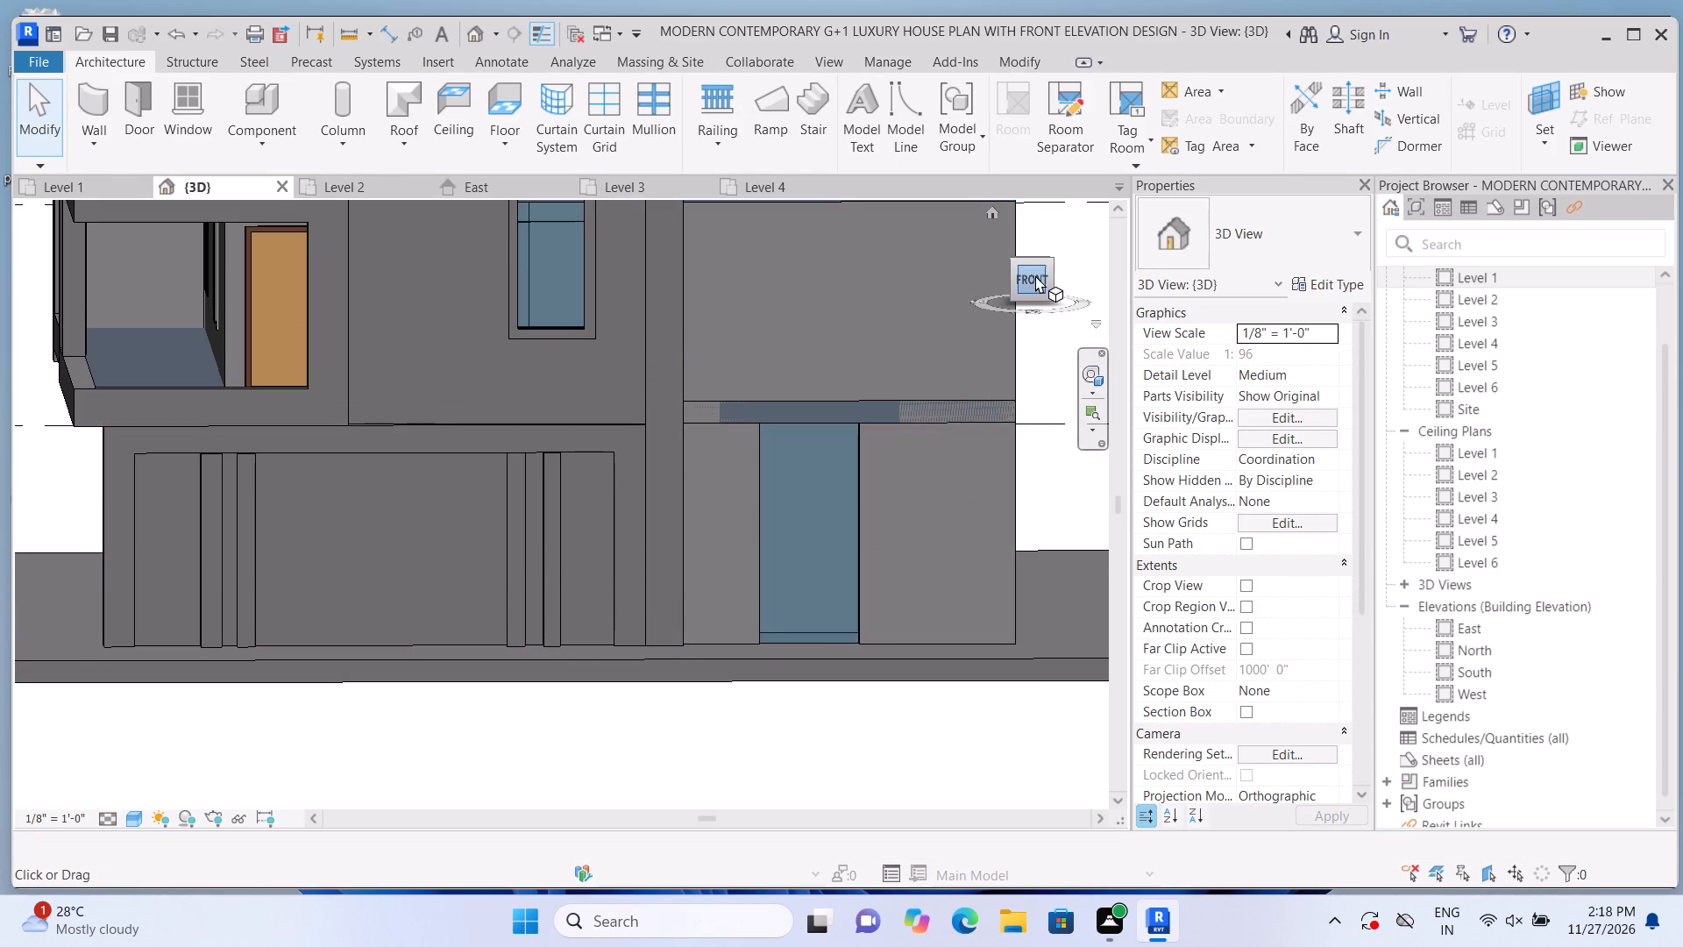
In the front-facing 3D view, adjust both side edges of the ground-floor curtain wall to make it 5'-0" wide.
left_click(1035, 275)
scroll(465, 551, "up", 5)
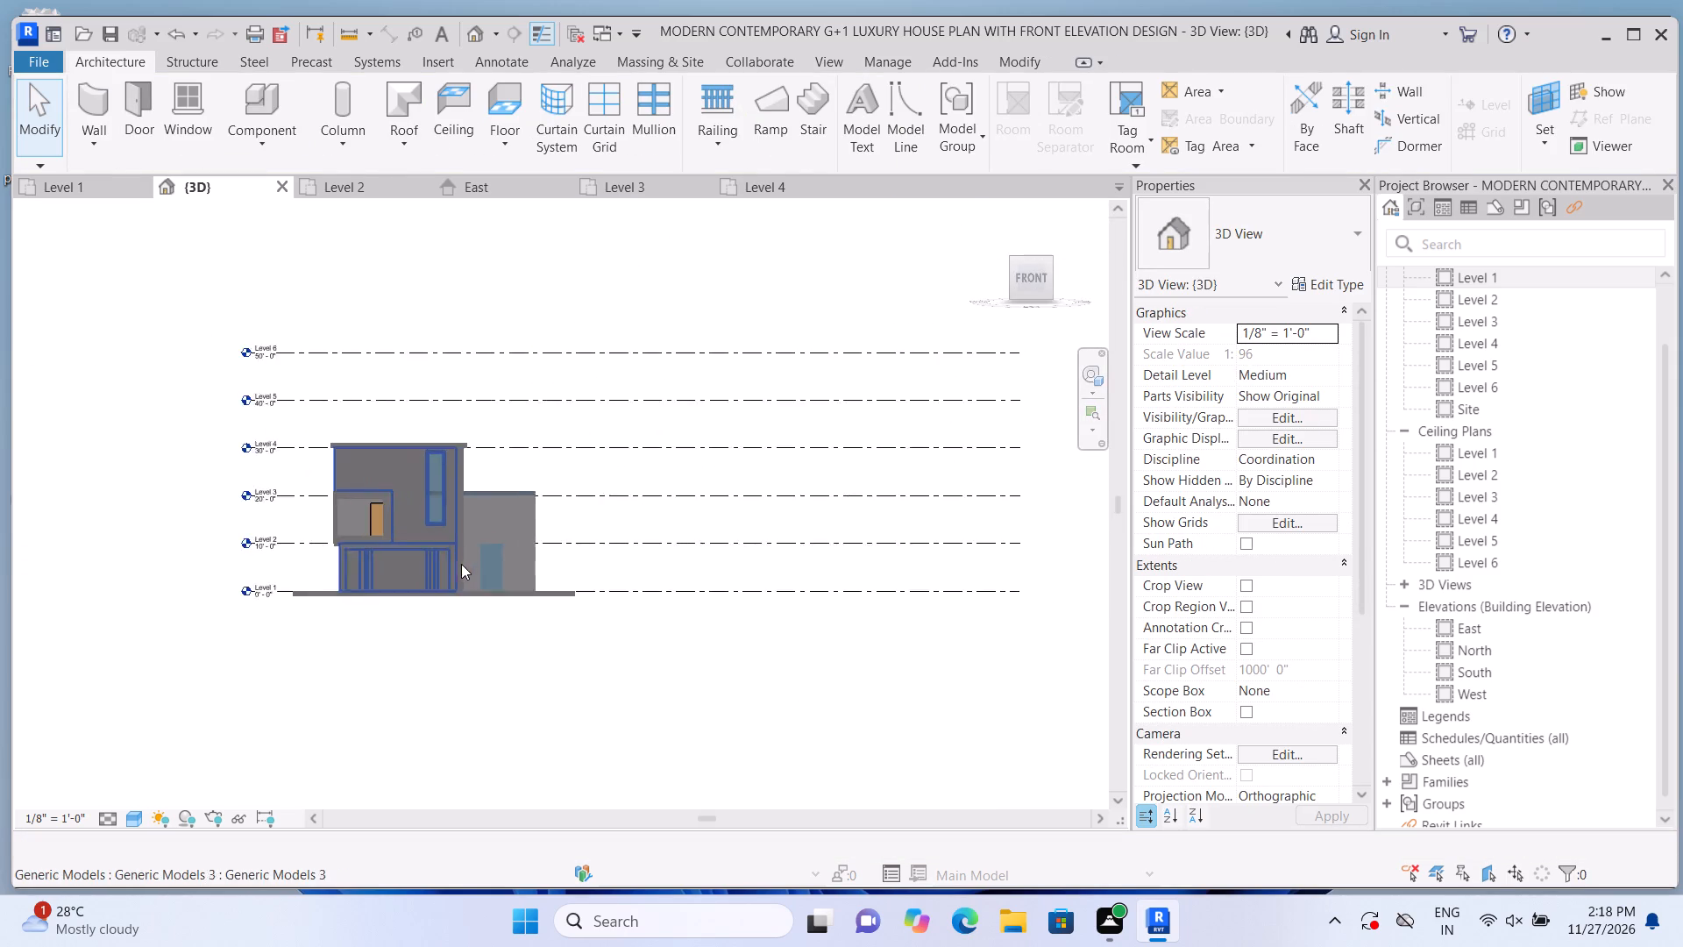
scroll(461, 564, "up", 8)
left_click(526, 585)
scroll(558, 637, "up", 2)
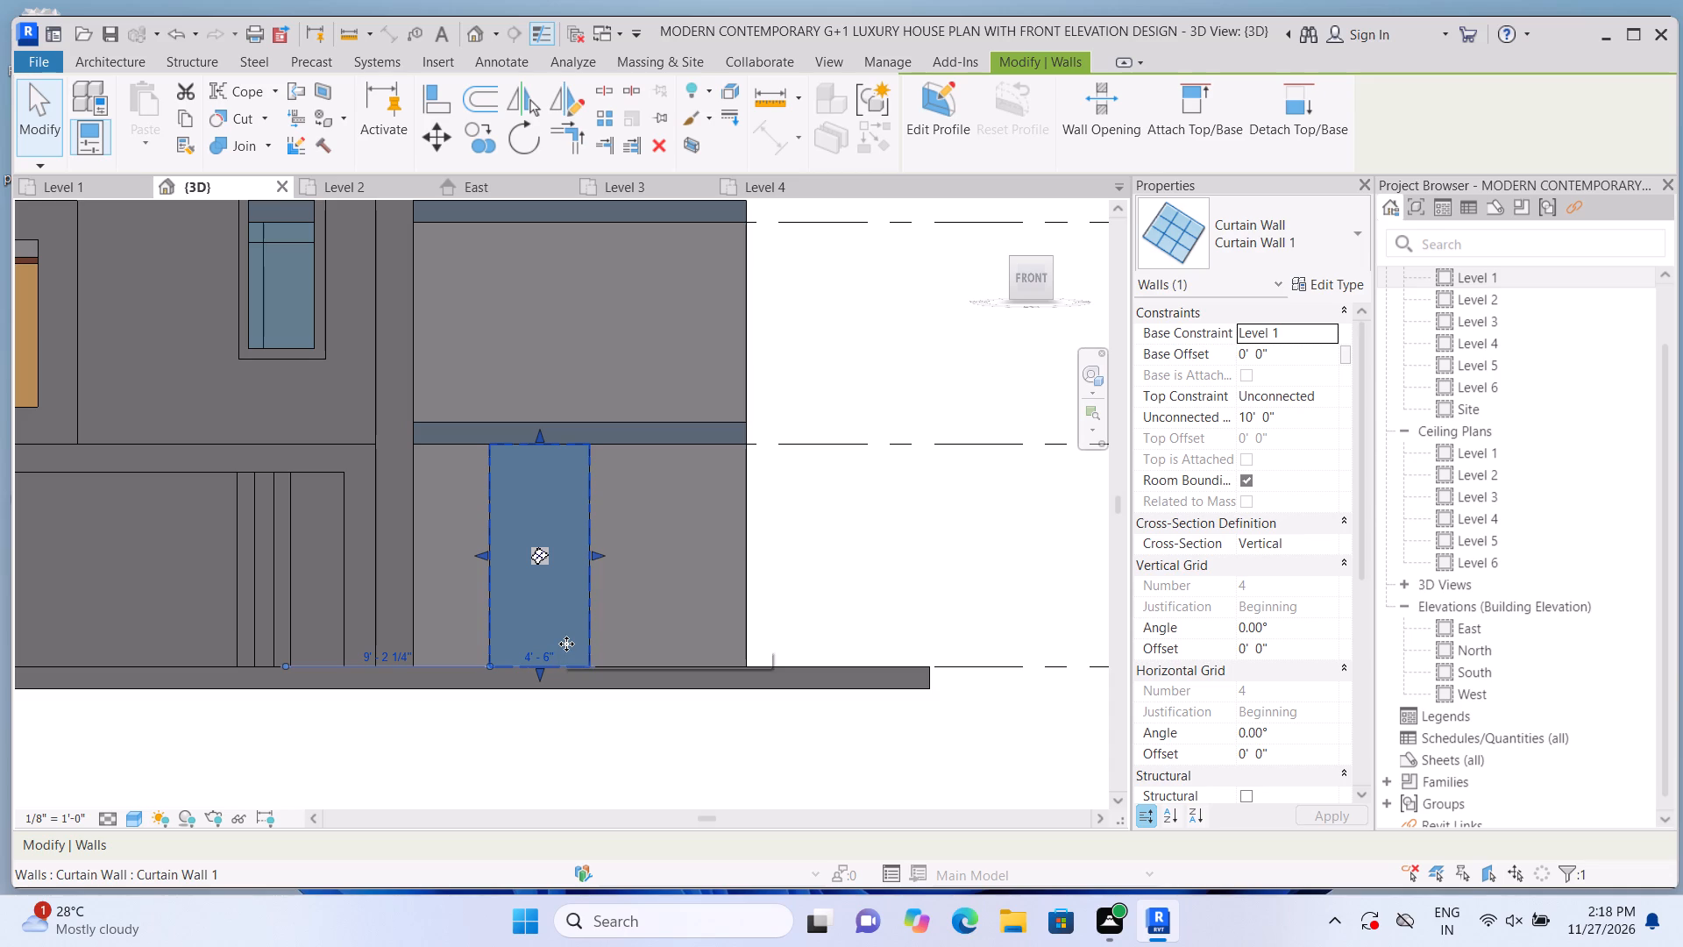
scroll(589, 593, "up", 1)
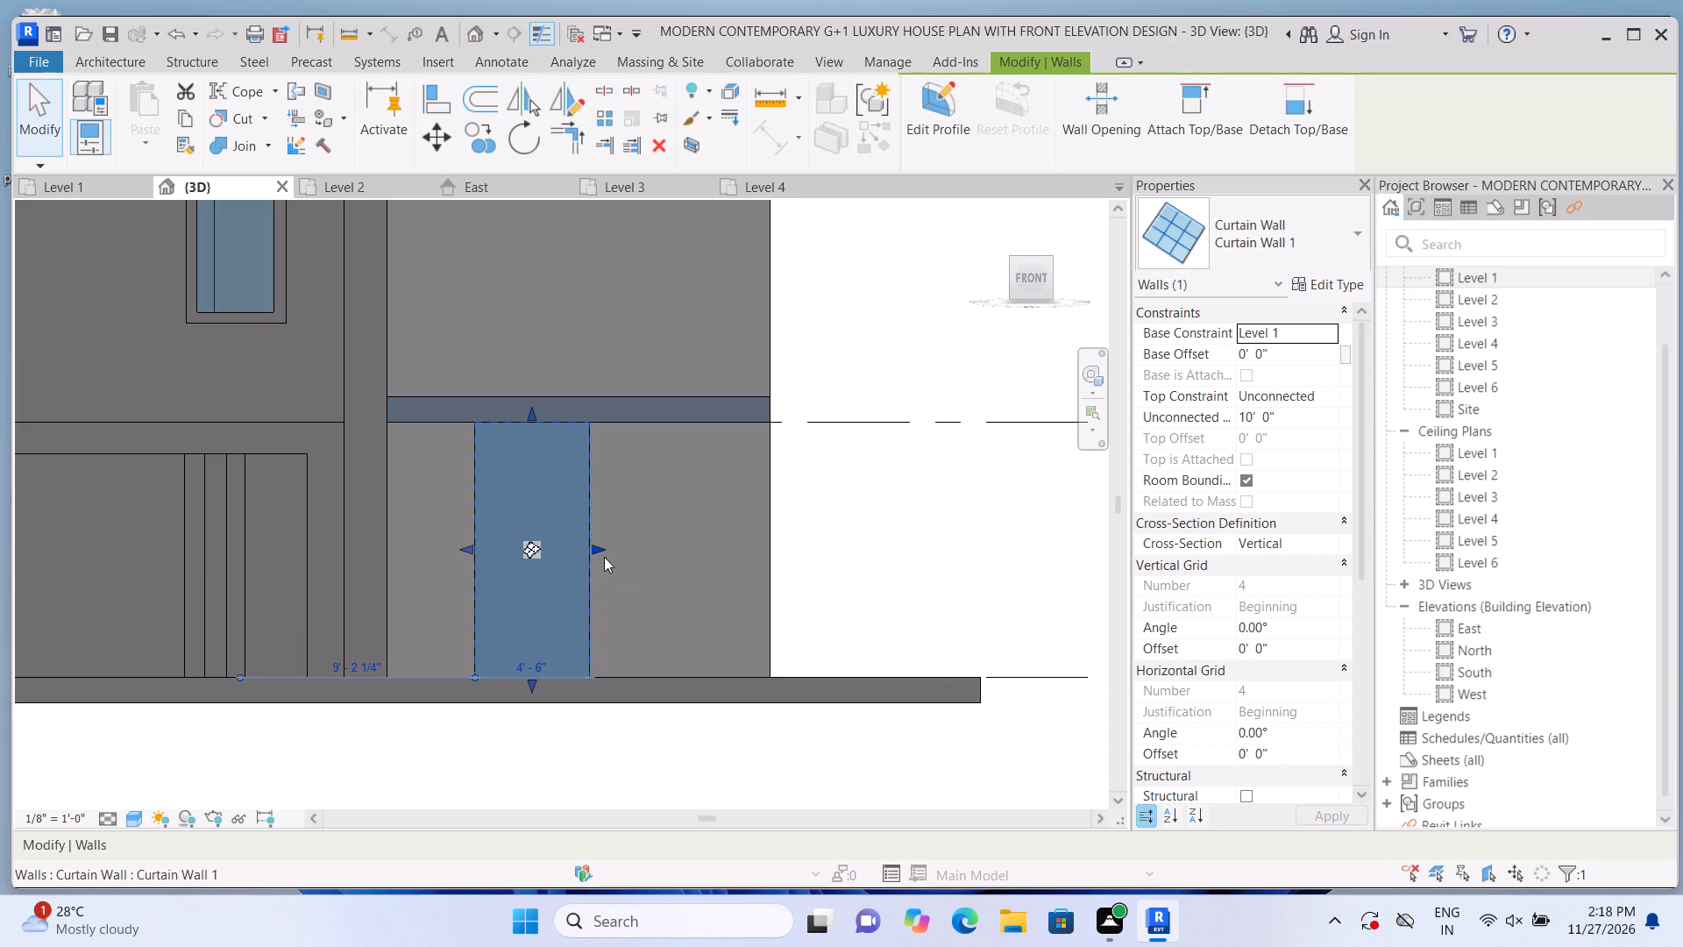
left_click_drag(600, 544, 632, 543)
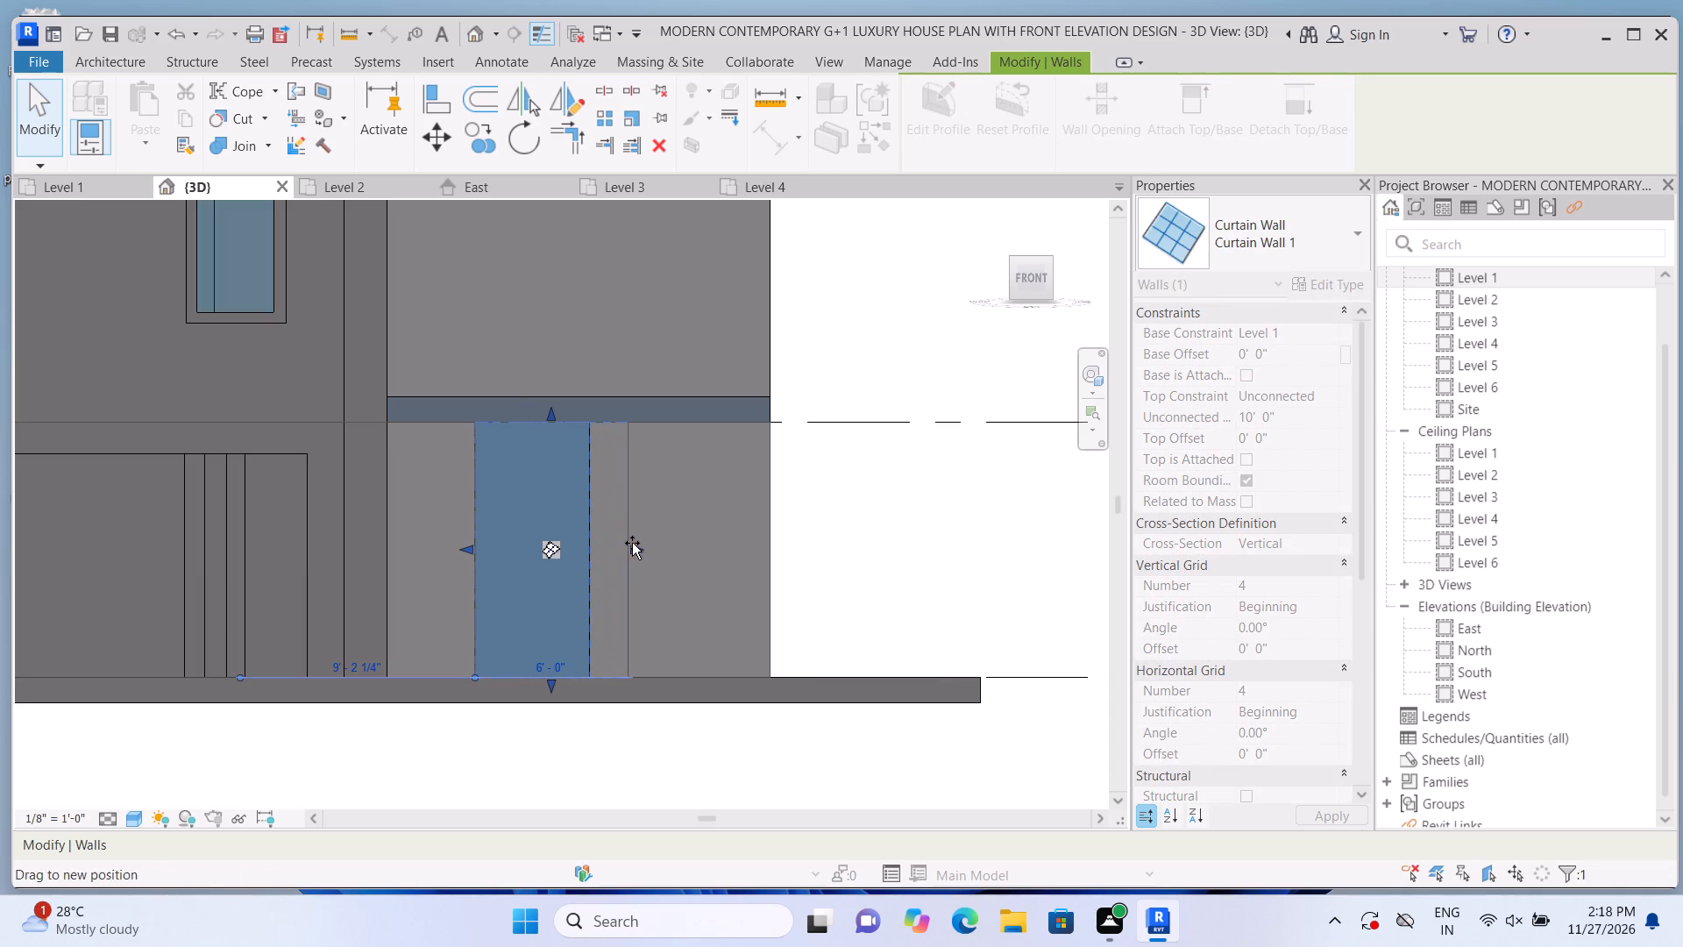
left_click_drag(632, 543, 634, 543)
left_click(634, 543)
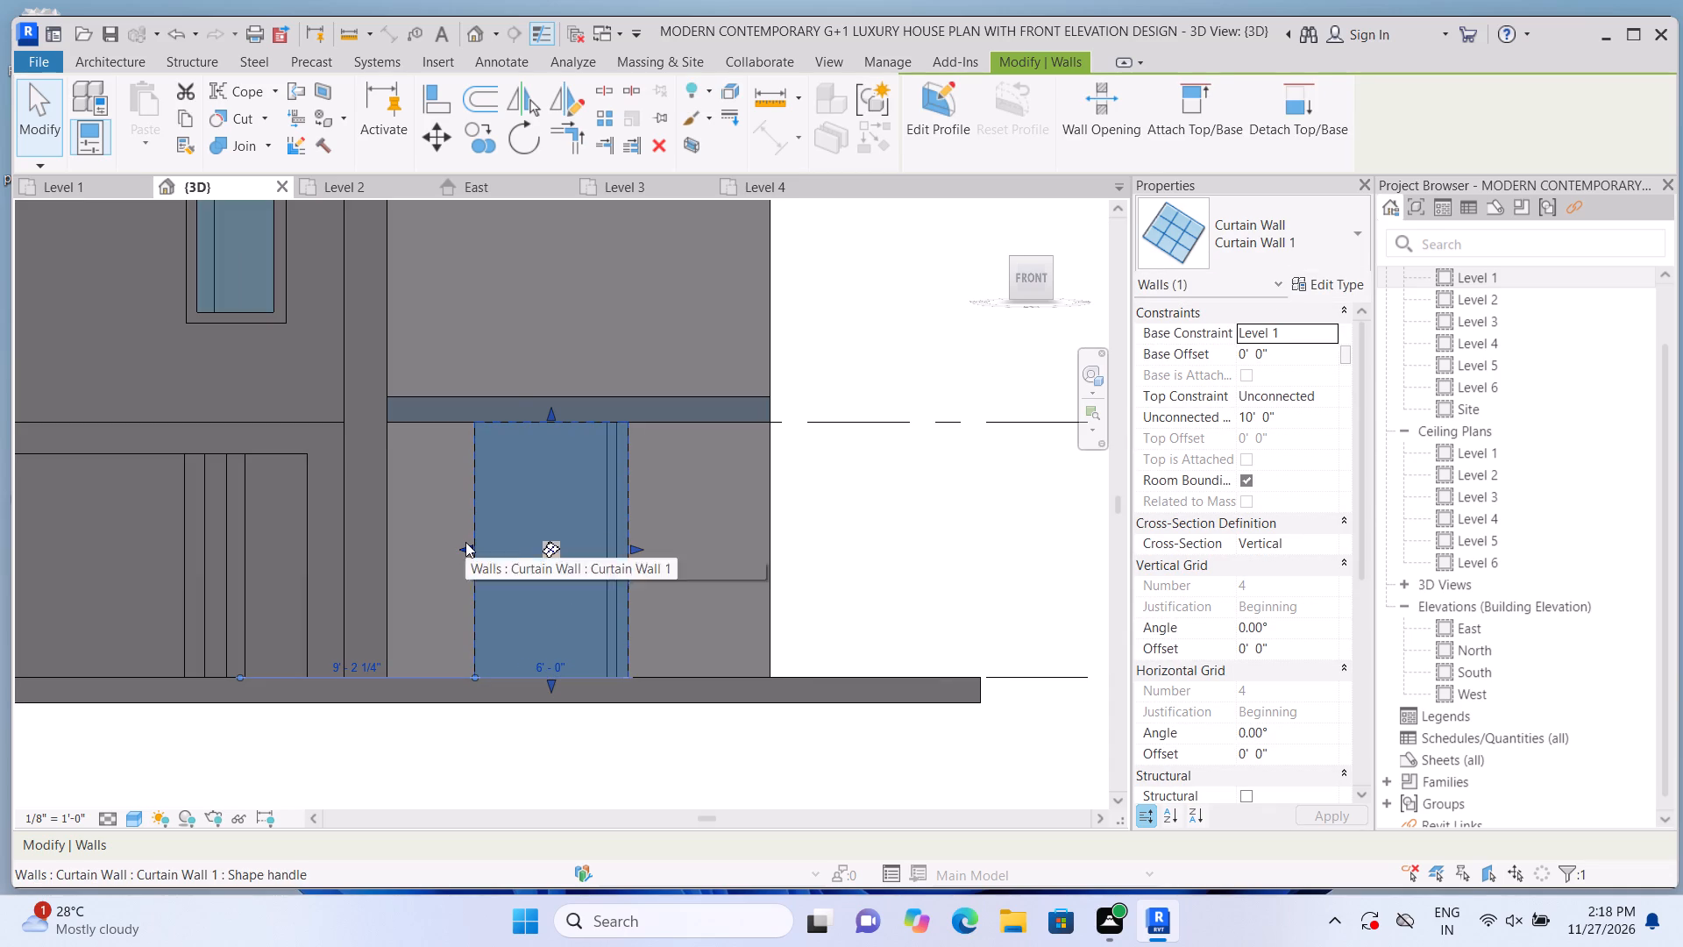
double_click(465, 542)
left_click_drag(465, 542, 456, 544)
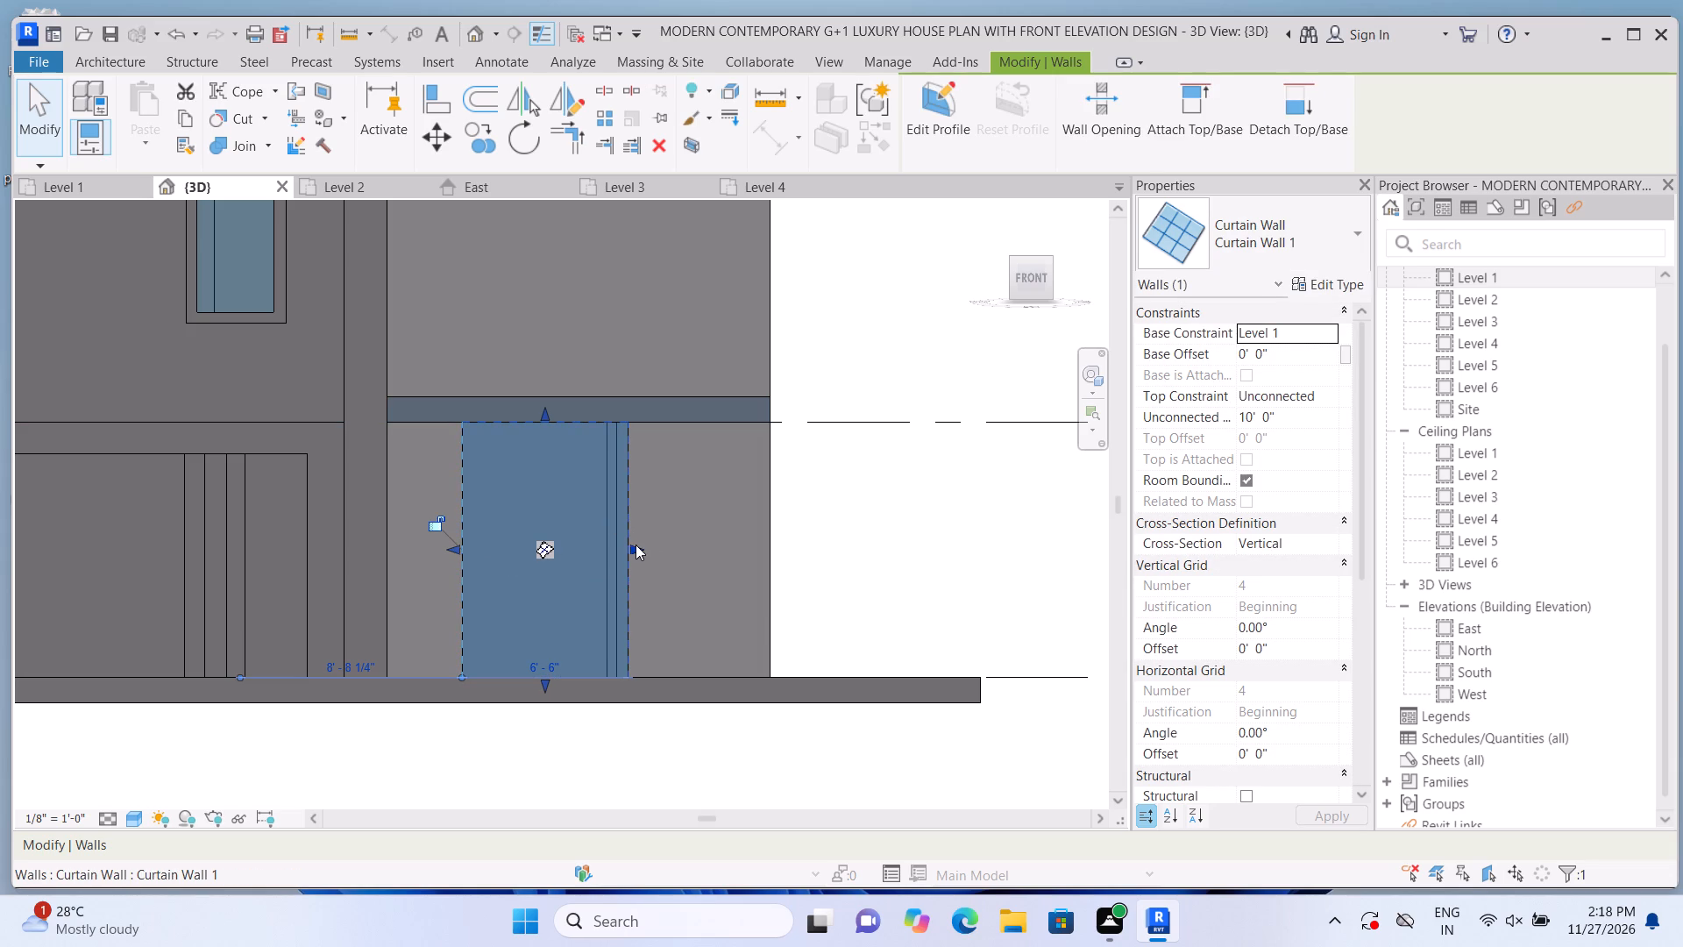
left_click_drag(636, 545, 591, 547)
Raise the curtain wall's bottom edge to about 3'-0 1/2" above Level 1 and lower its top for a height of about 6'-2".
left_click_drag(523, 677, 523, 626)
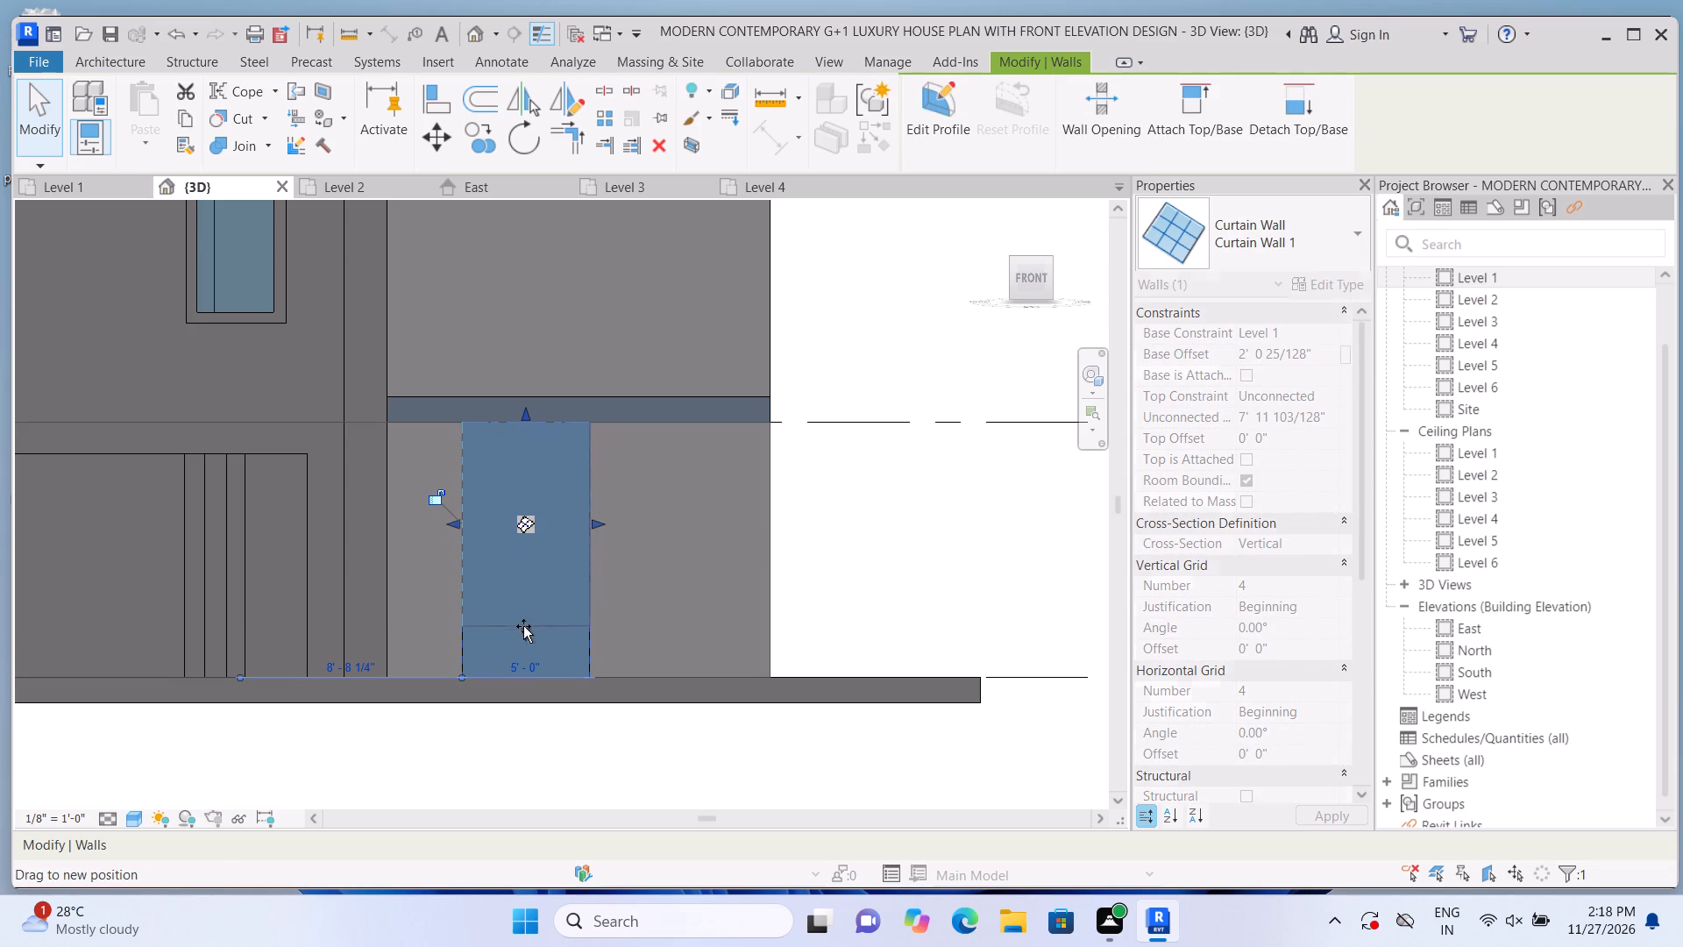
left_click_drag(523, 626, 526, 606)
double_click(526, 606)
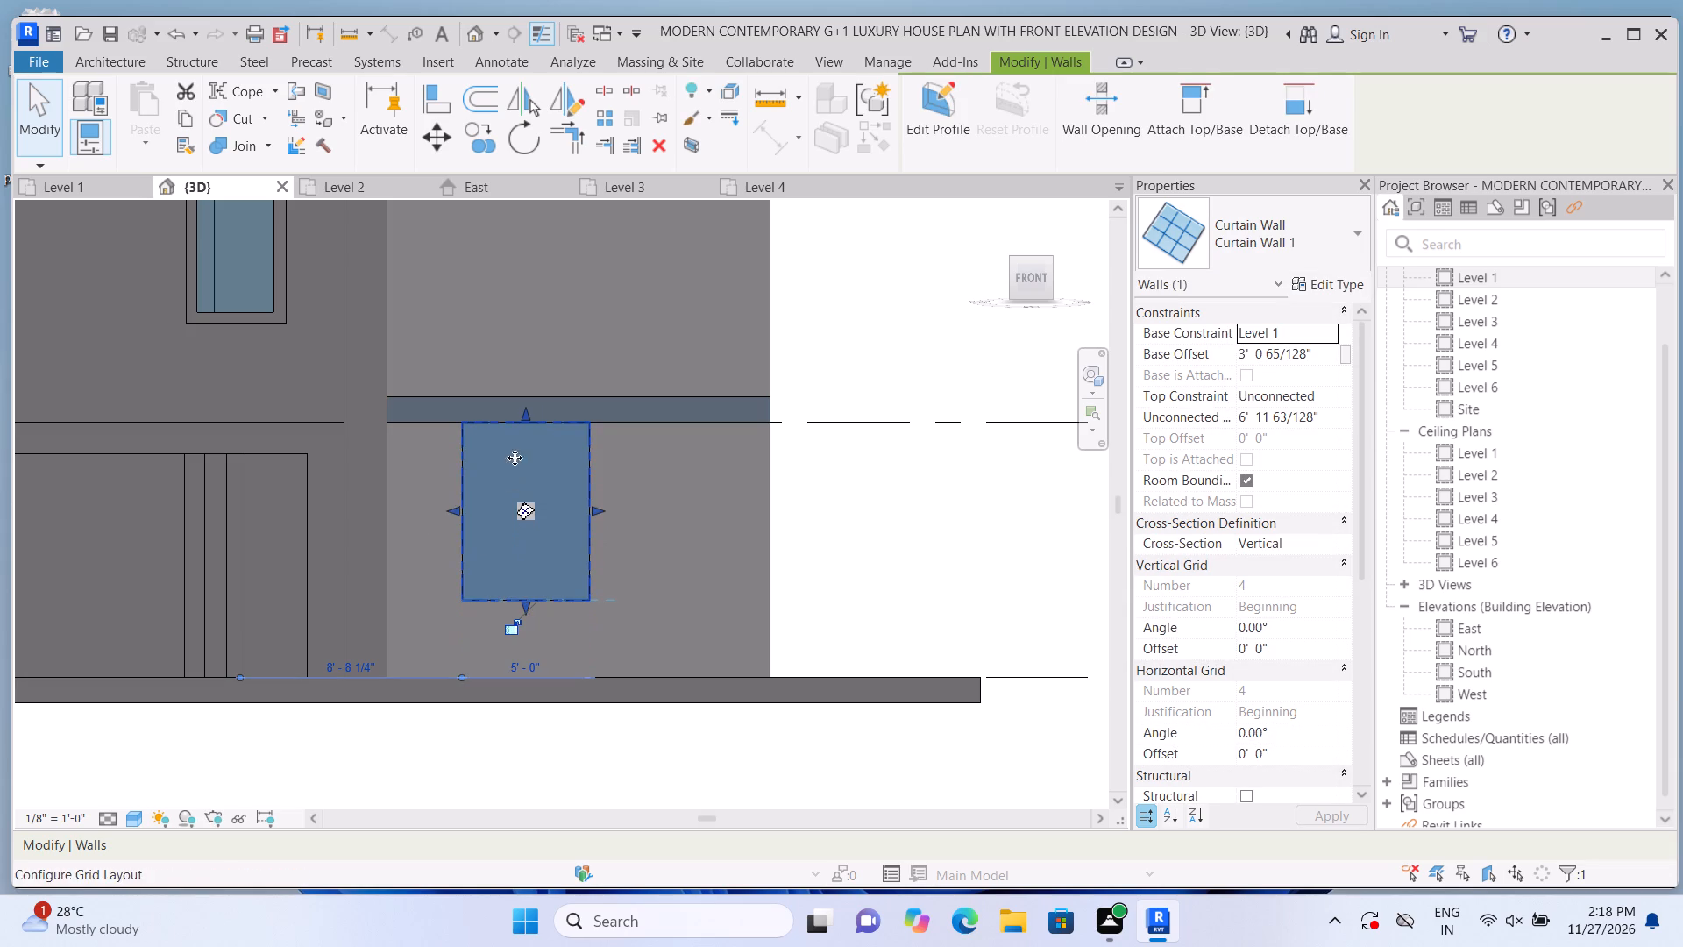
left_click_drag(529, 411, 529, 445)
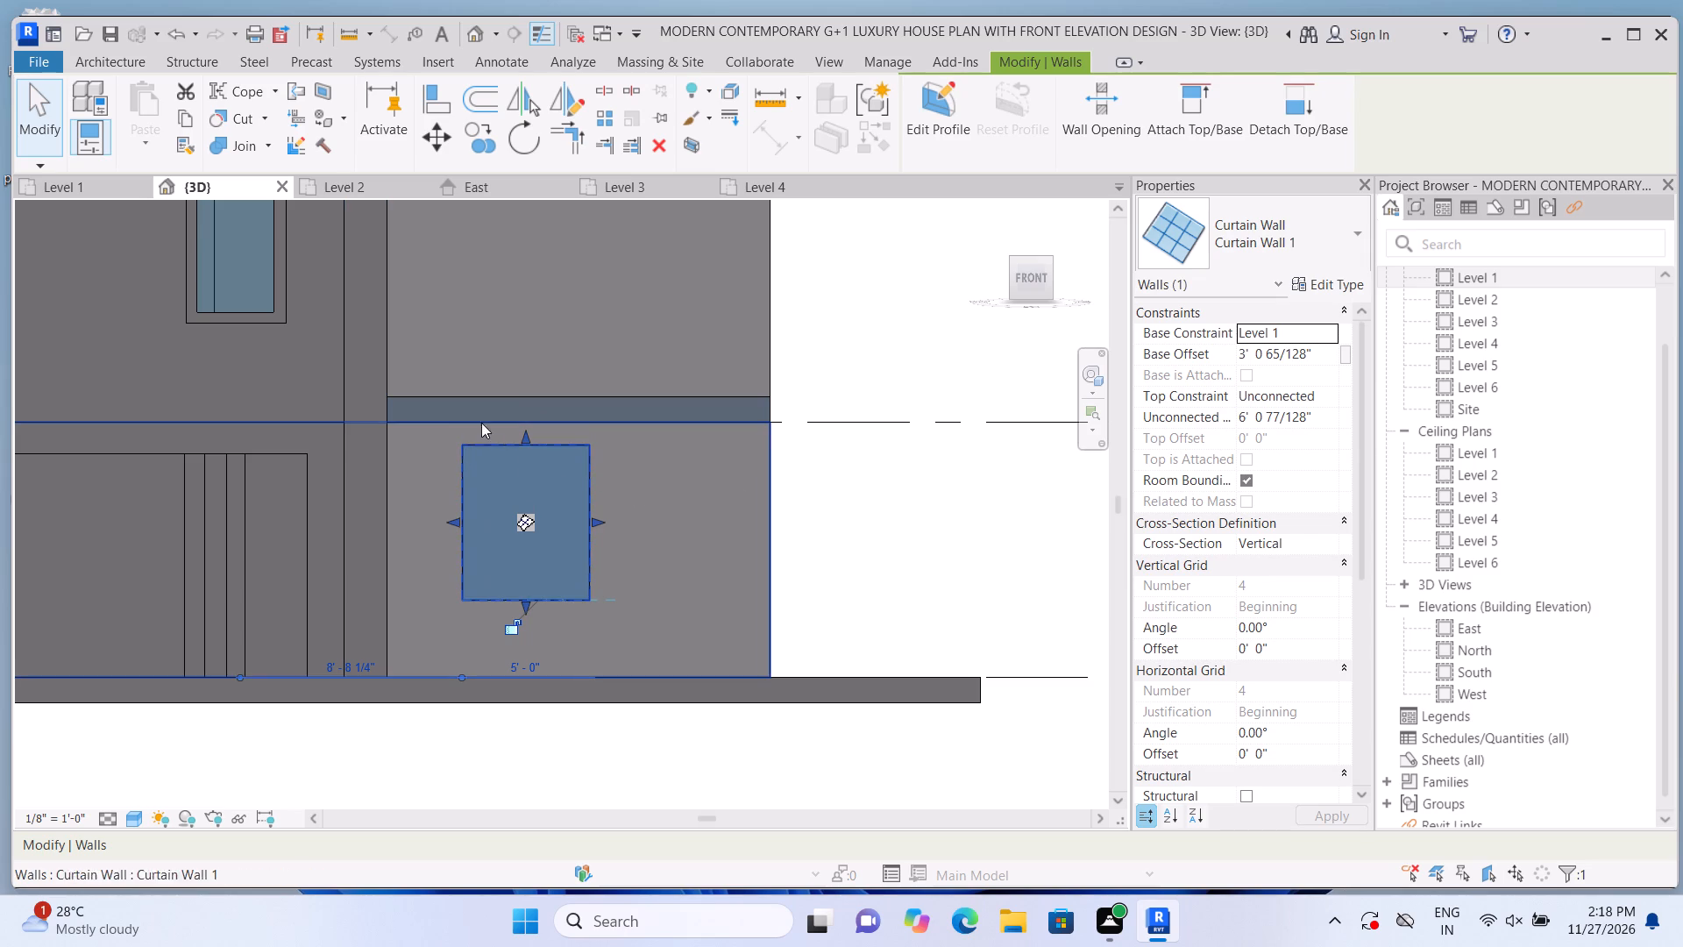
left_click_drag(527, 431, 522, 443)
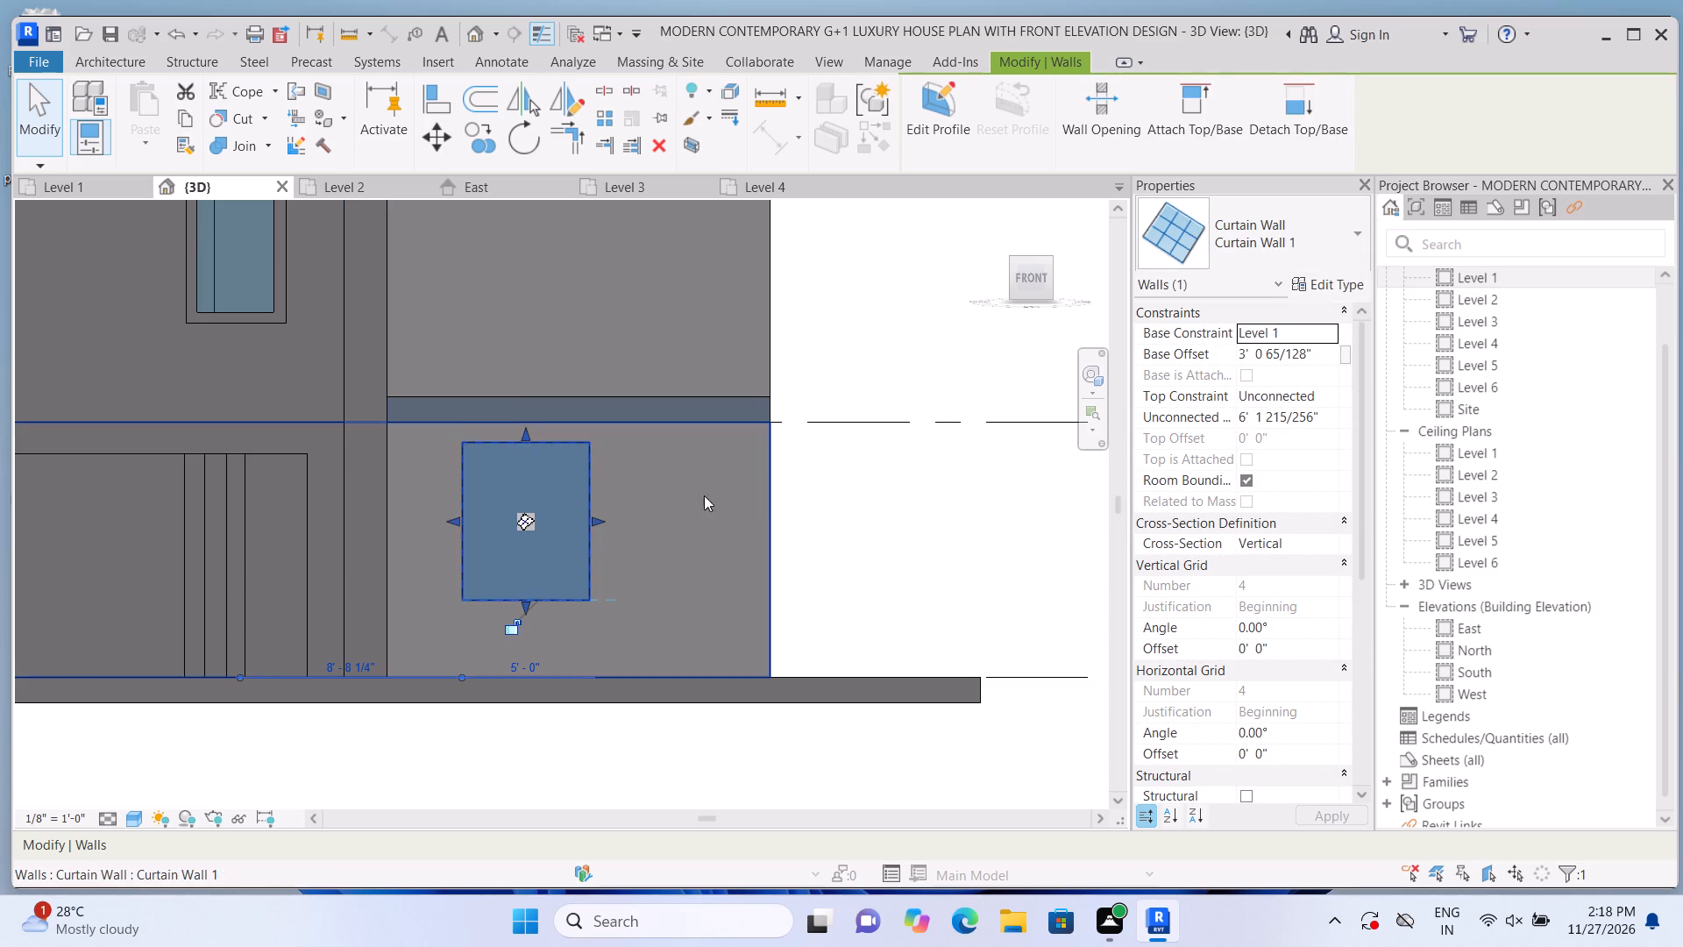
Divide the ground-floor curtain wall with a vertical curtain grid line at its midpoint, 2'-6" from each side.
double_click(864, 516)
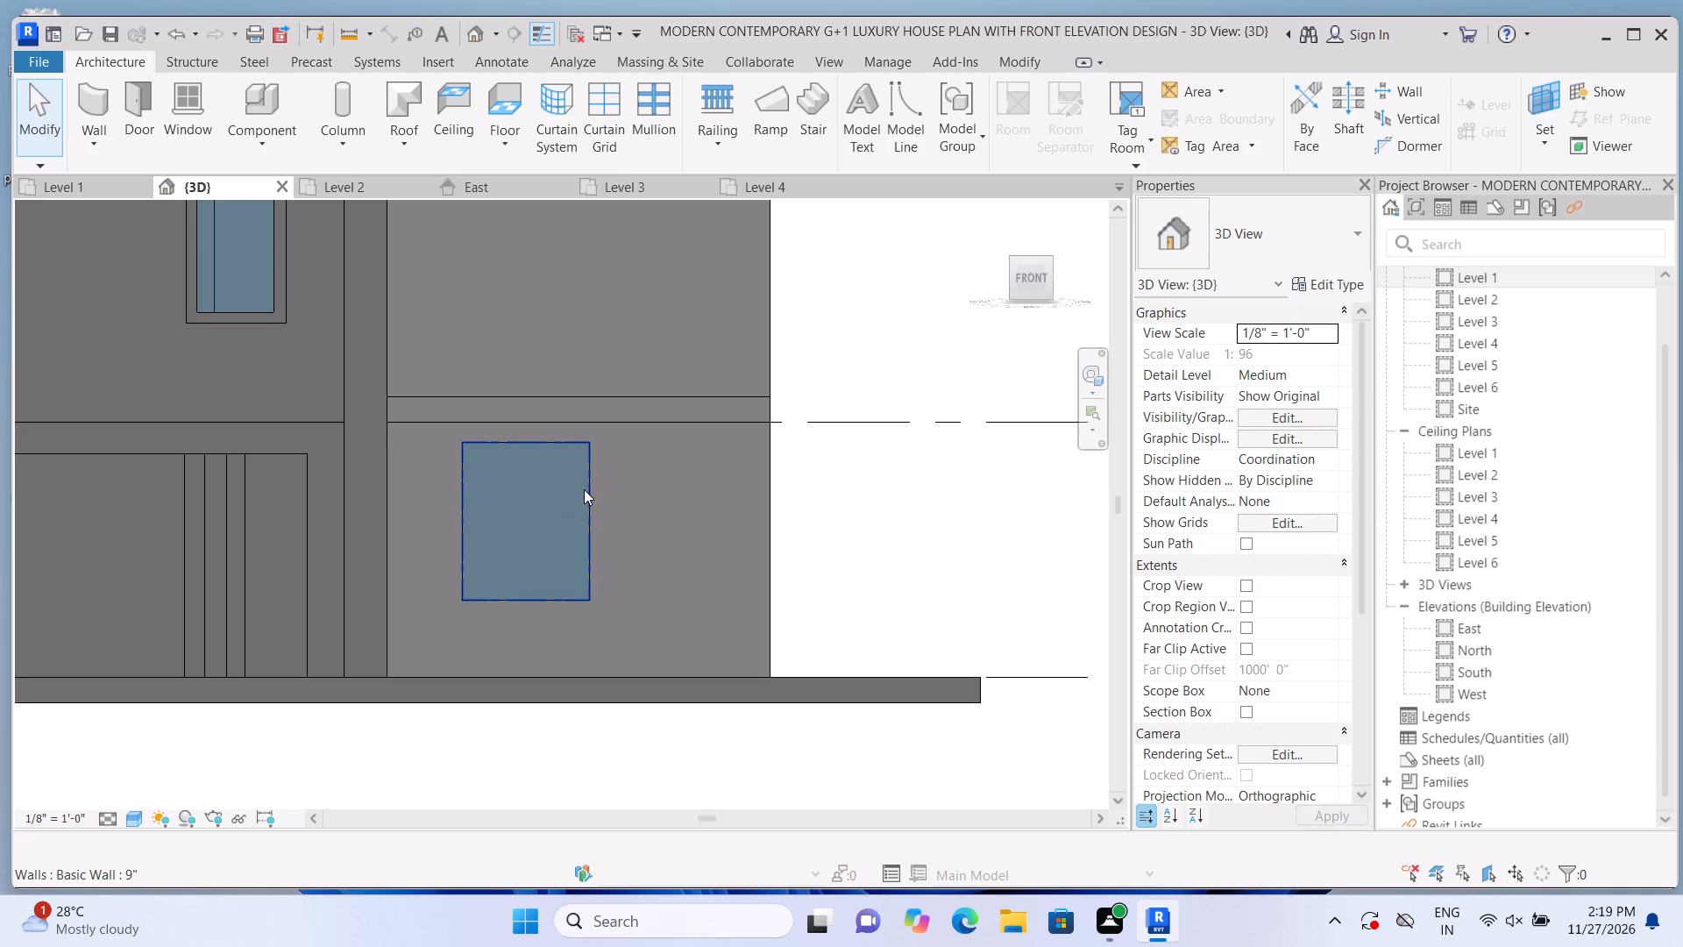
left_click(614, 136)
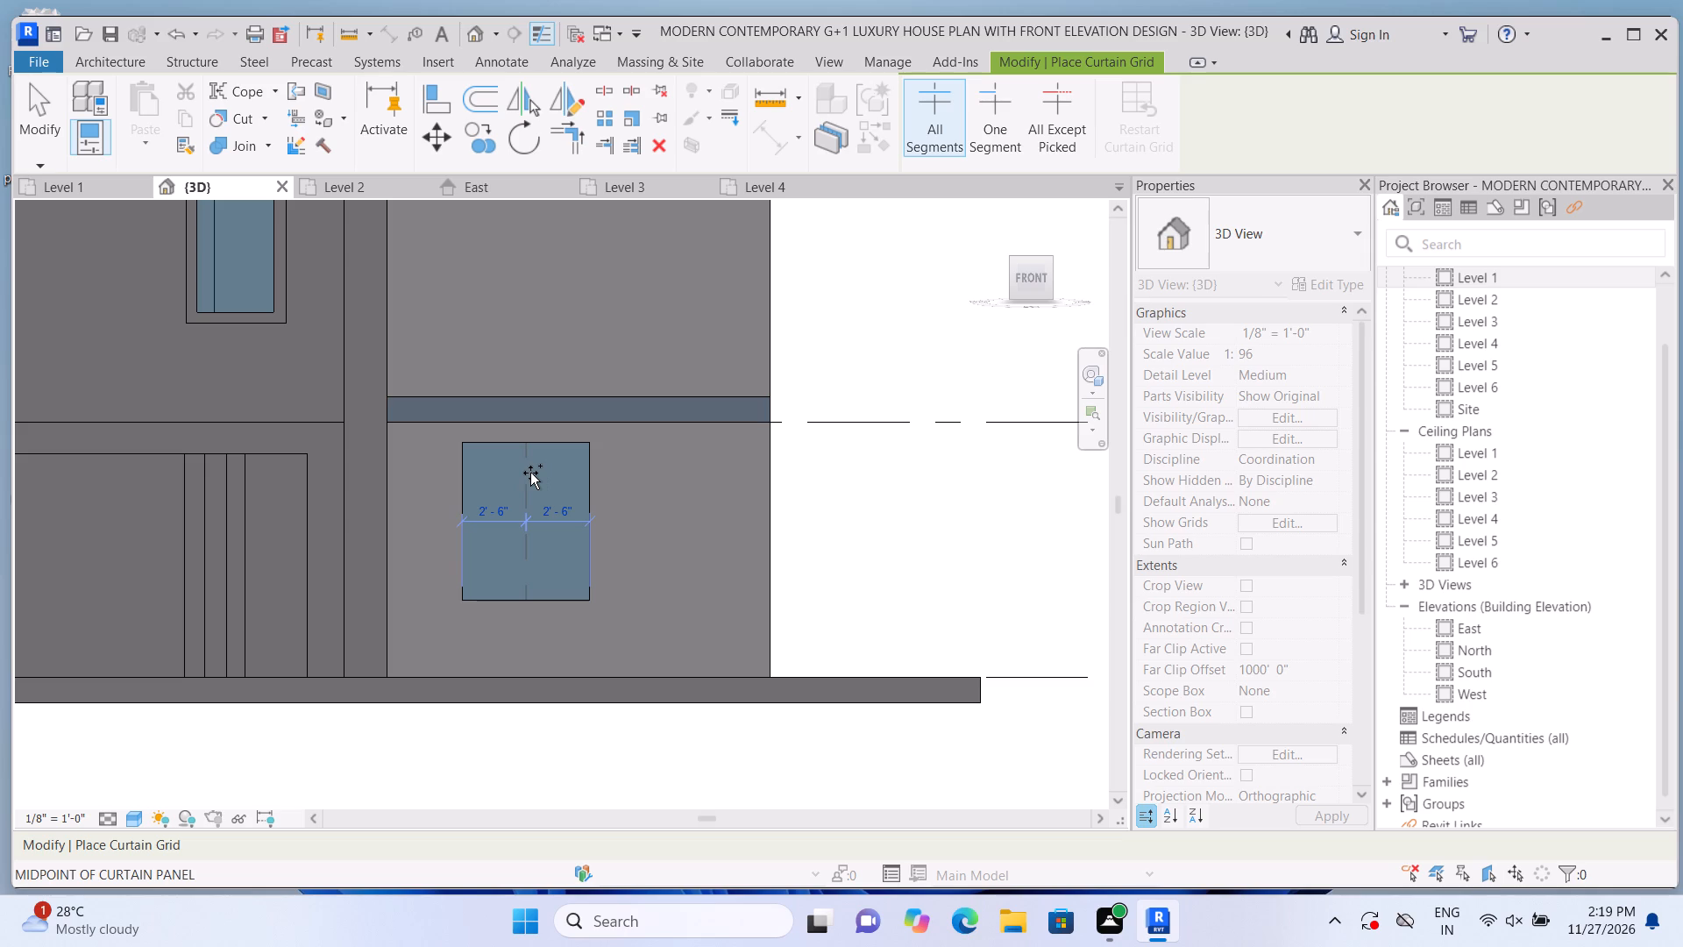
double_click(530, 480)
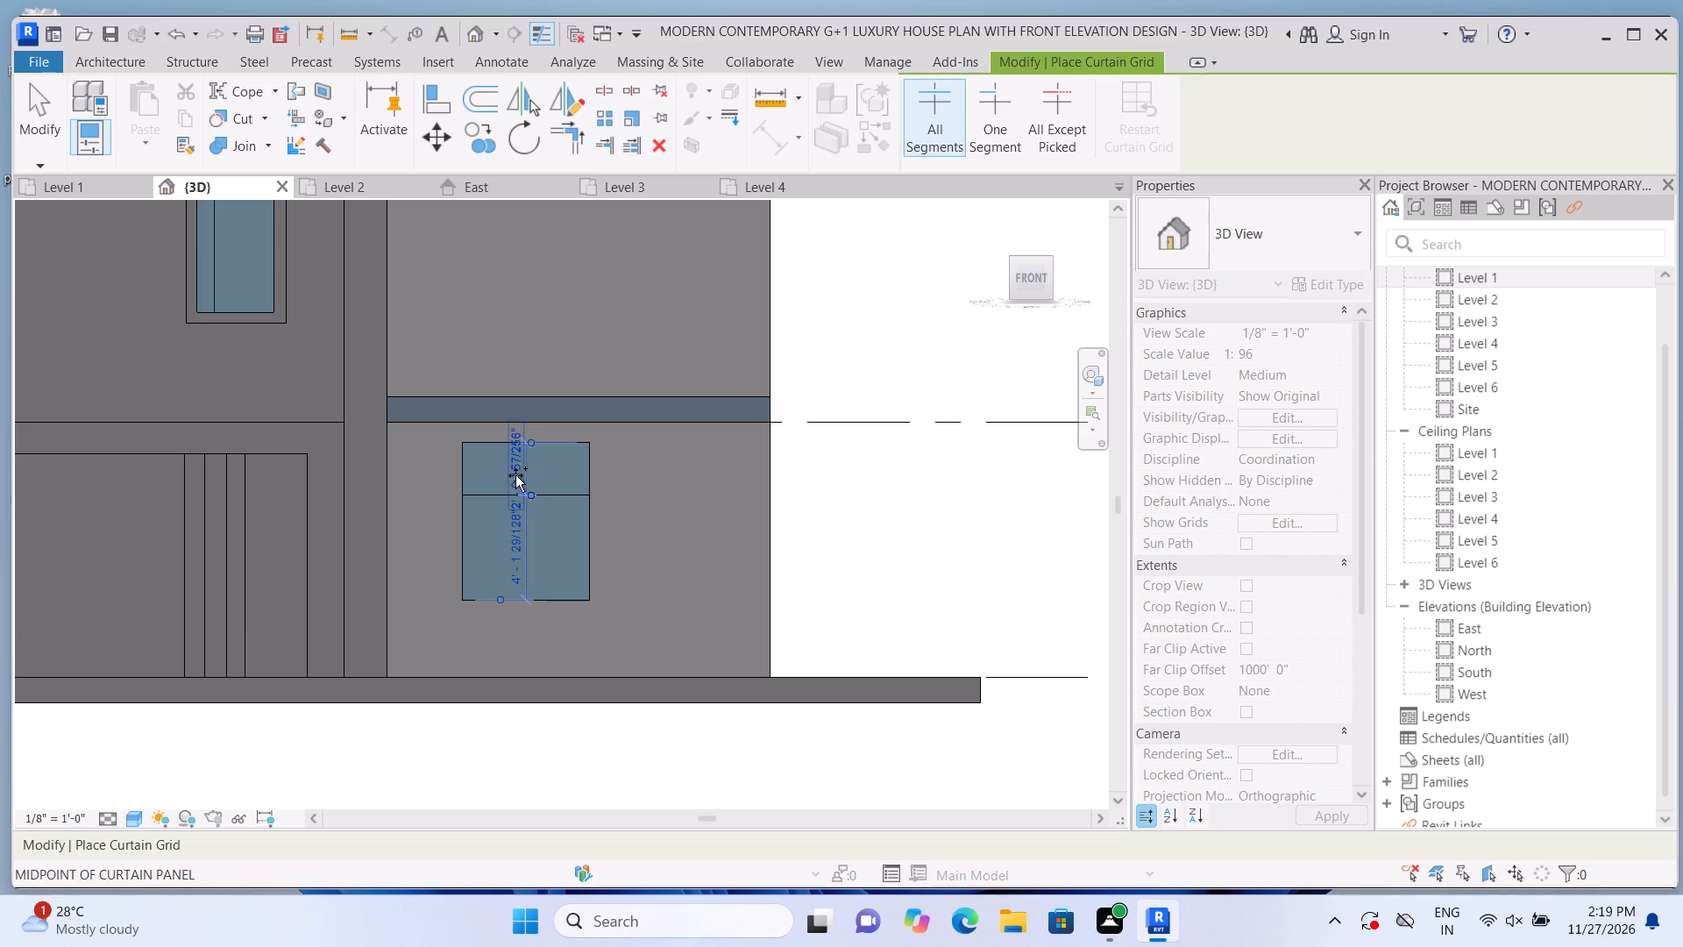
key("Escape")
key("Escape")
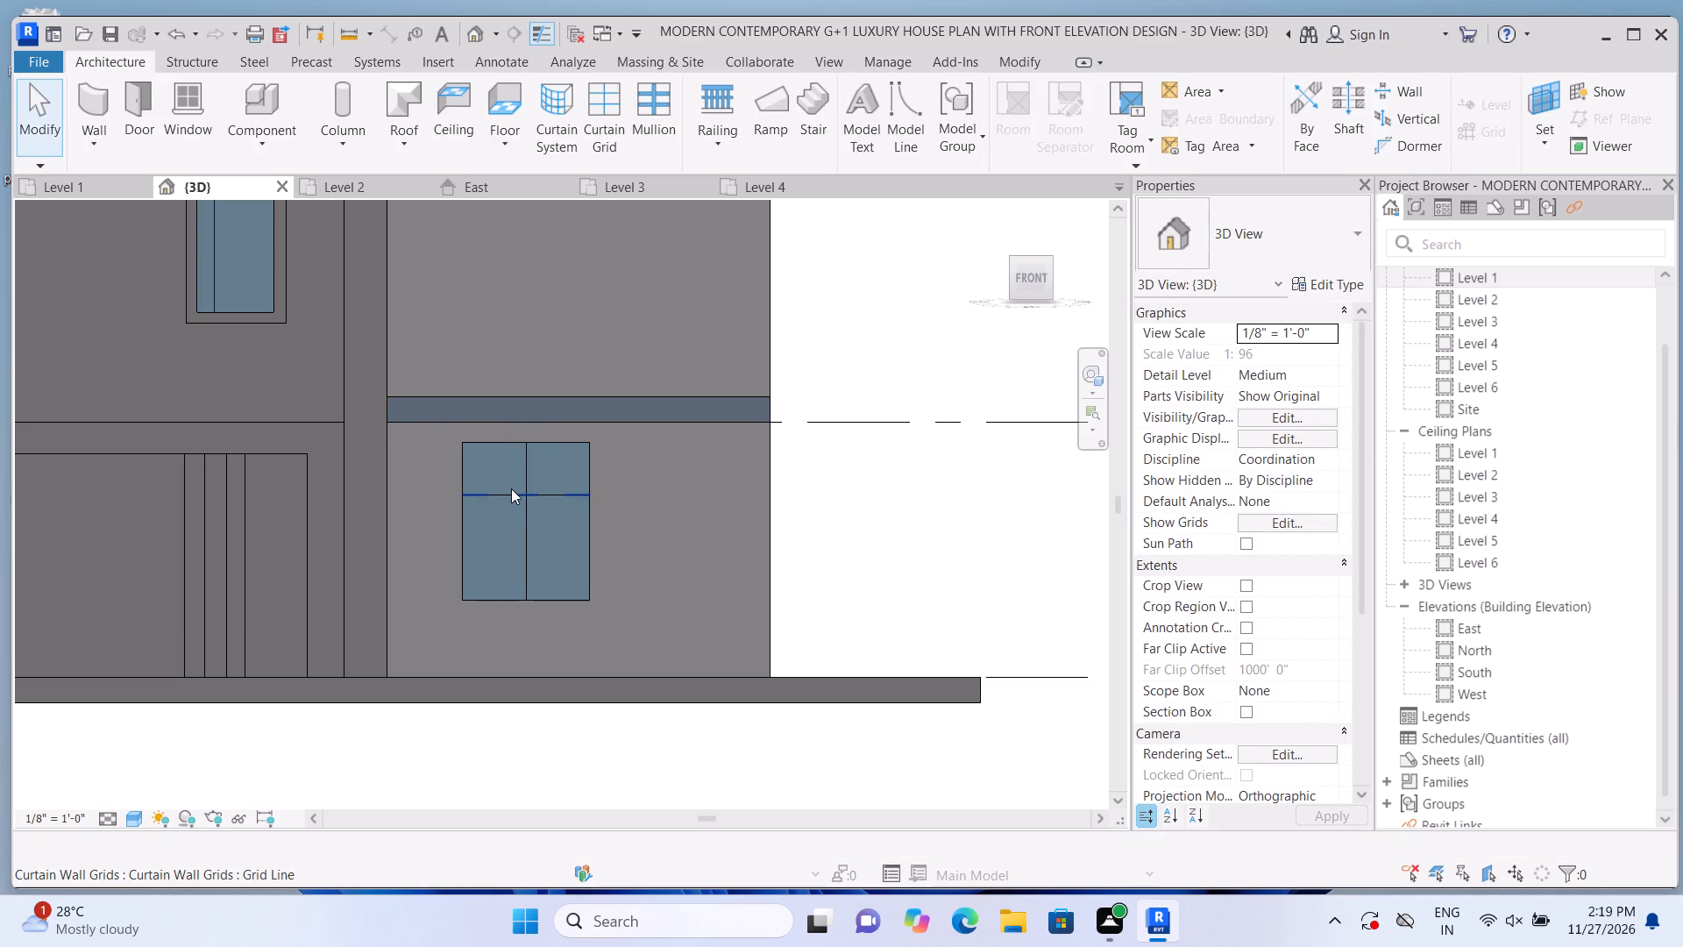
Delete the stray horizontal grid line crossing the ground-floor curtain wall.
left_click(511, 488)
key("Delete")
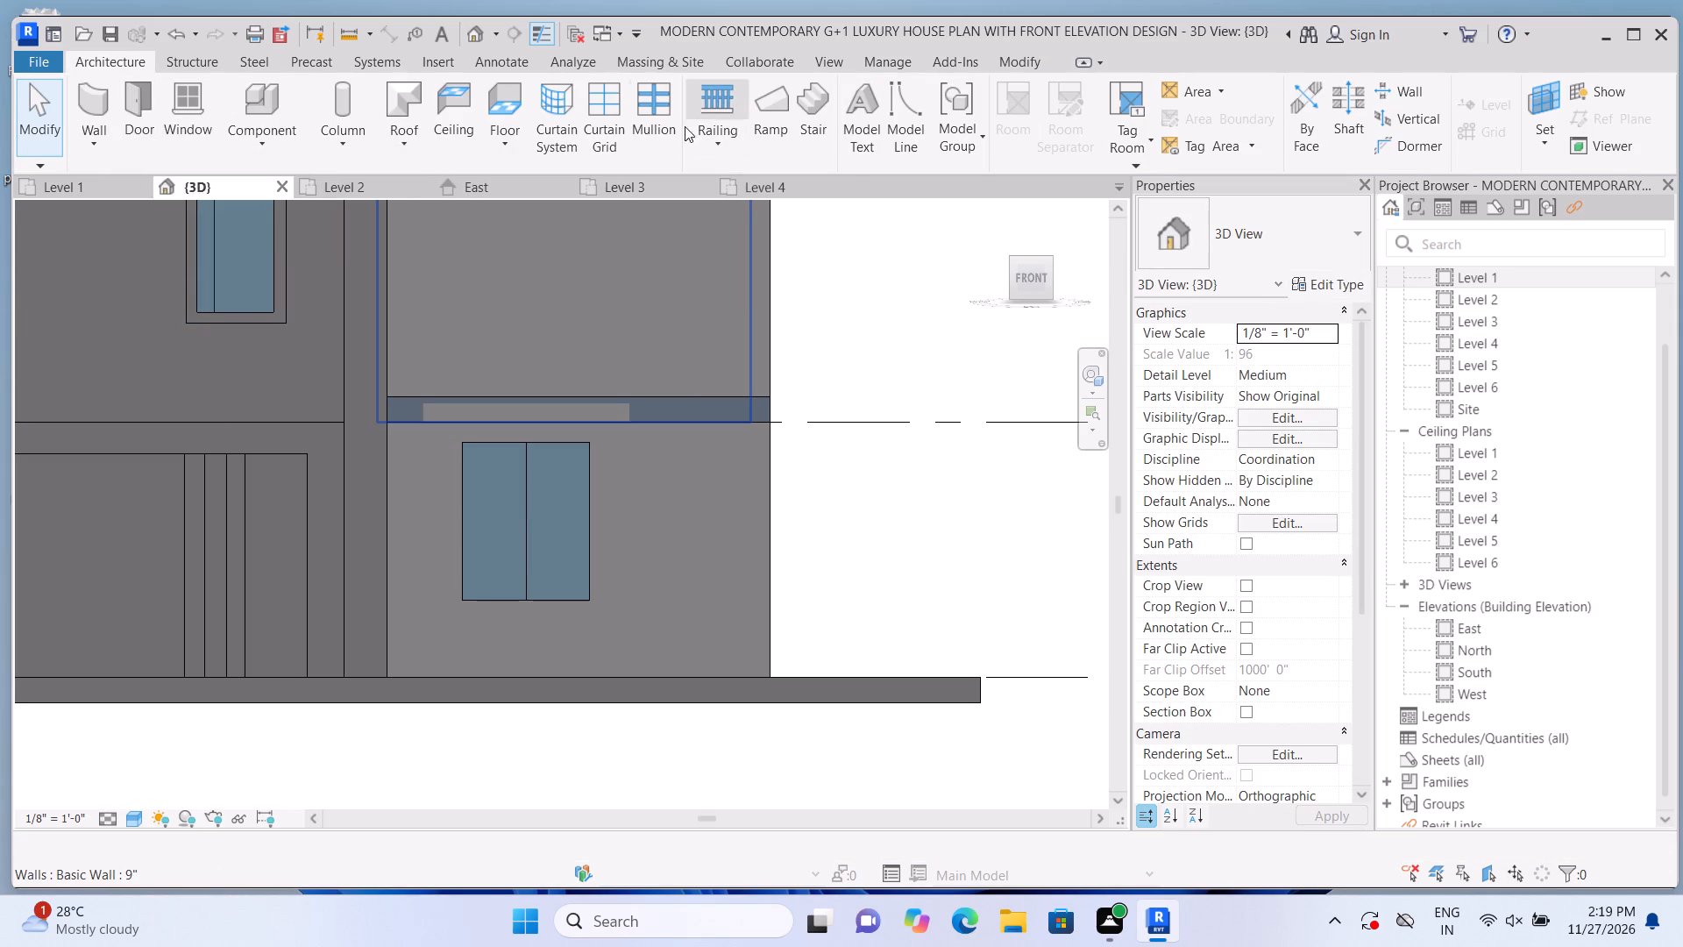
Place 2.5" x 5" rectangular mullions on the ground-floor curtain wall's central grid line and all four border edges.
left_click(655, 126)
left_click(530, 519)
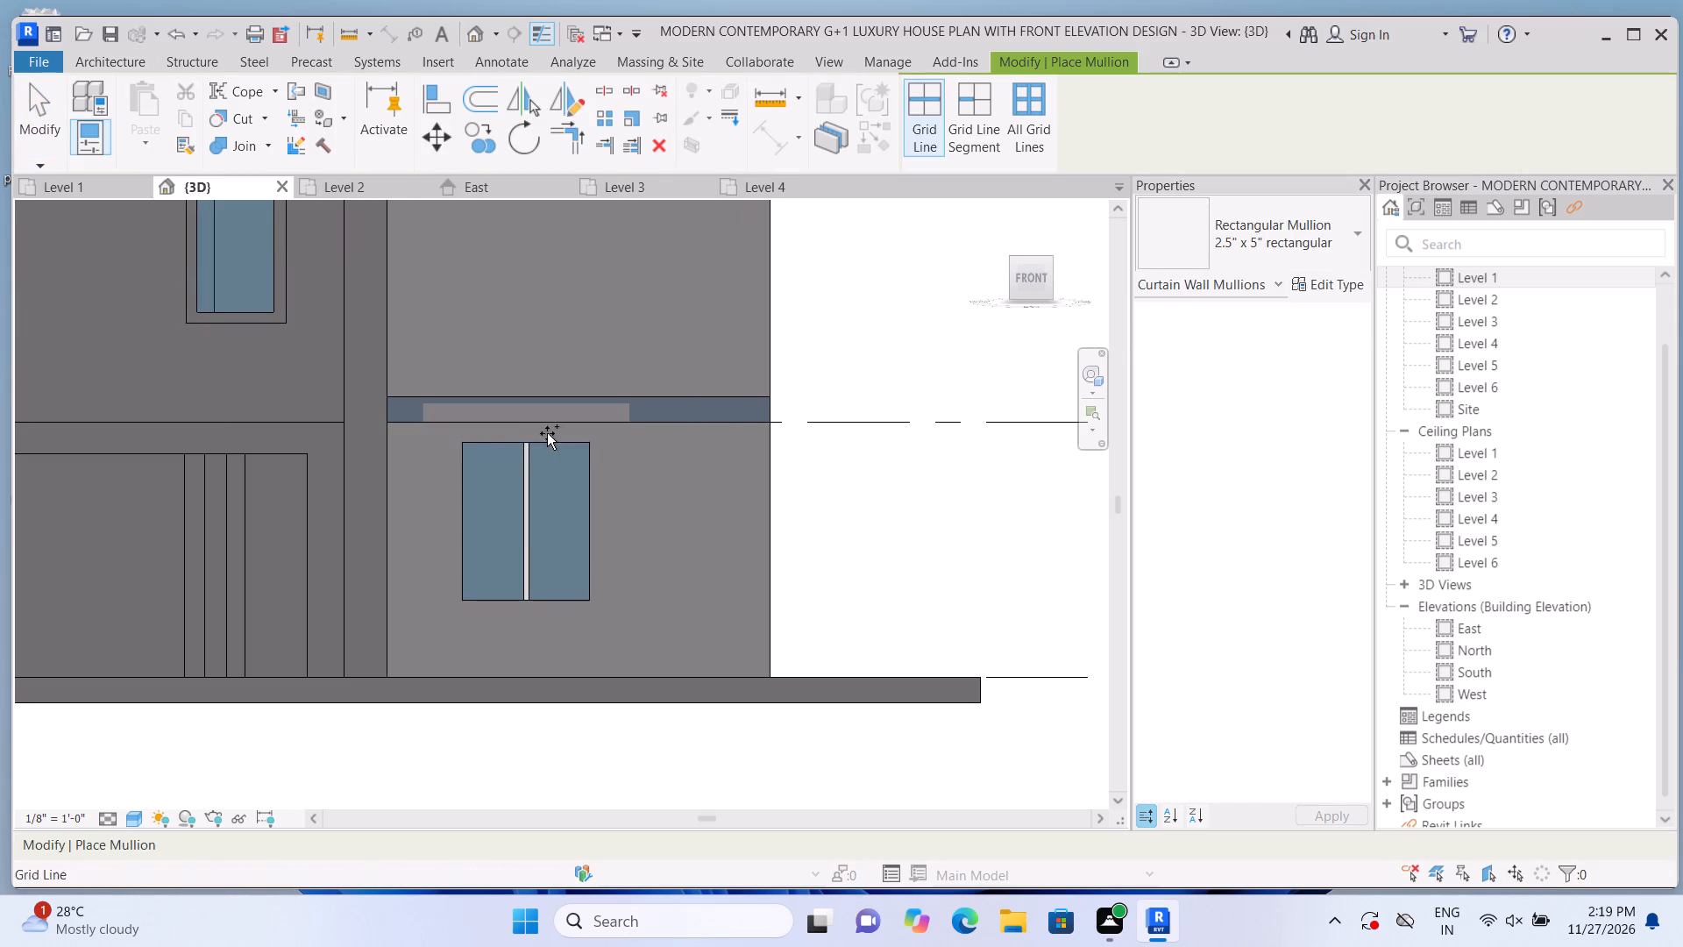
left_click(549, 435)
left_click(579, 492)
left_click(564, 592)
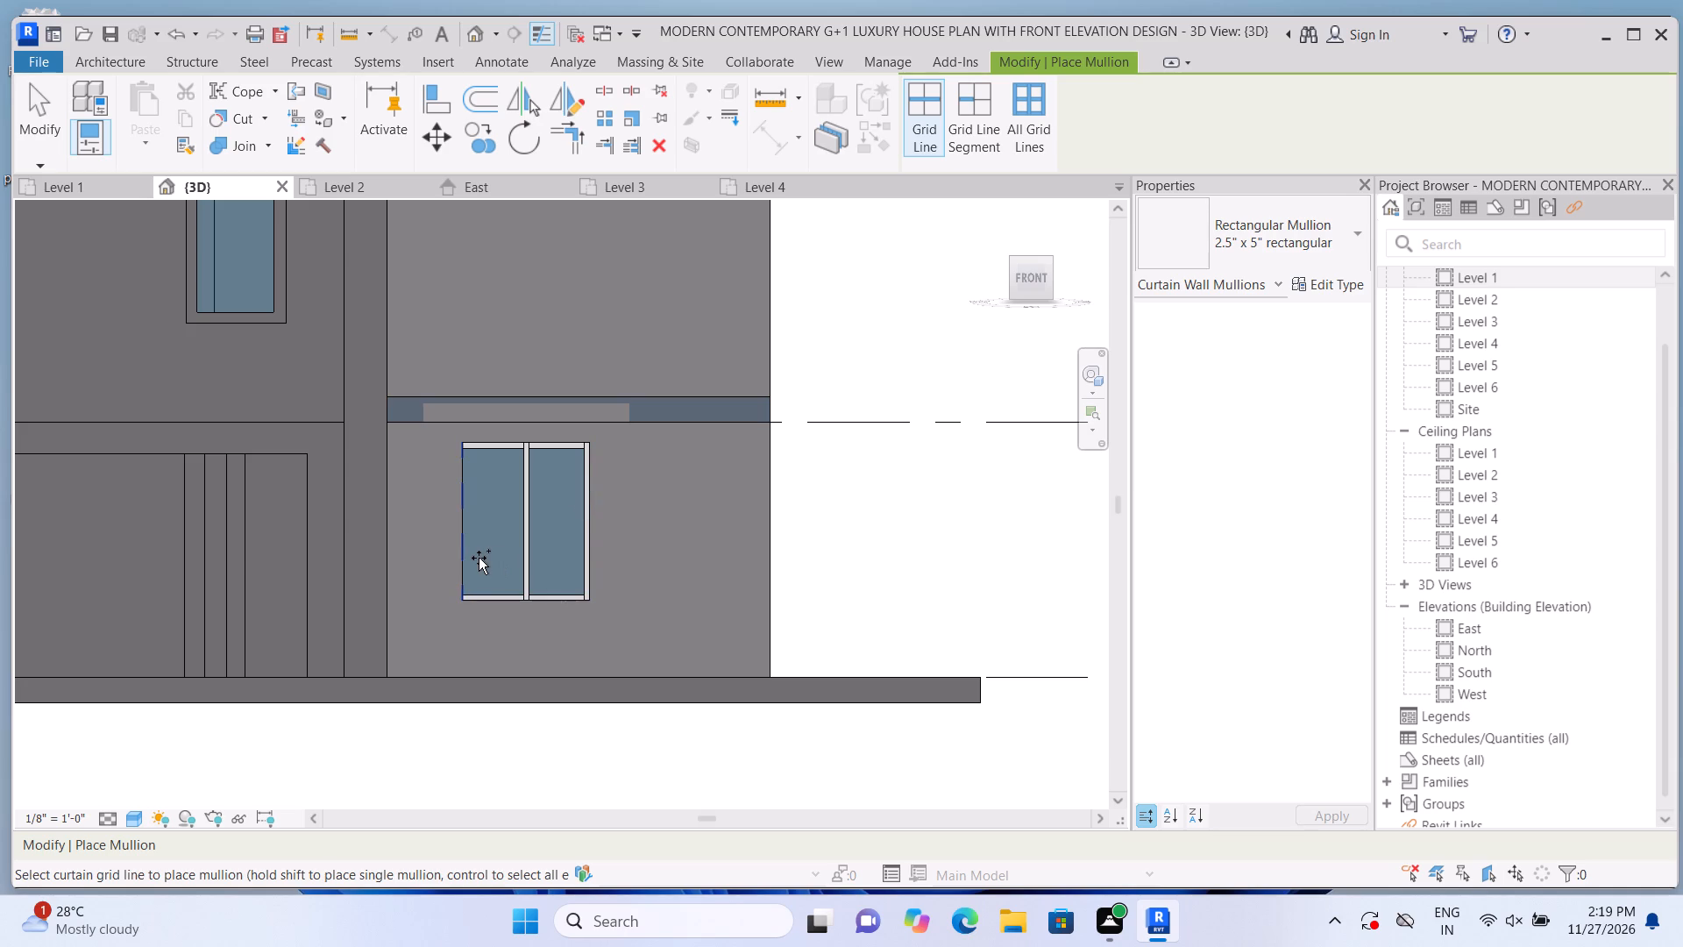
left_click(479, 558)
key("Escape")
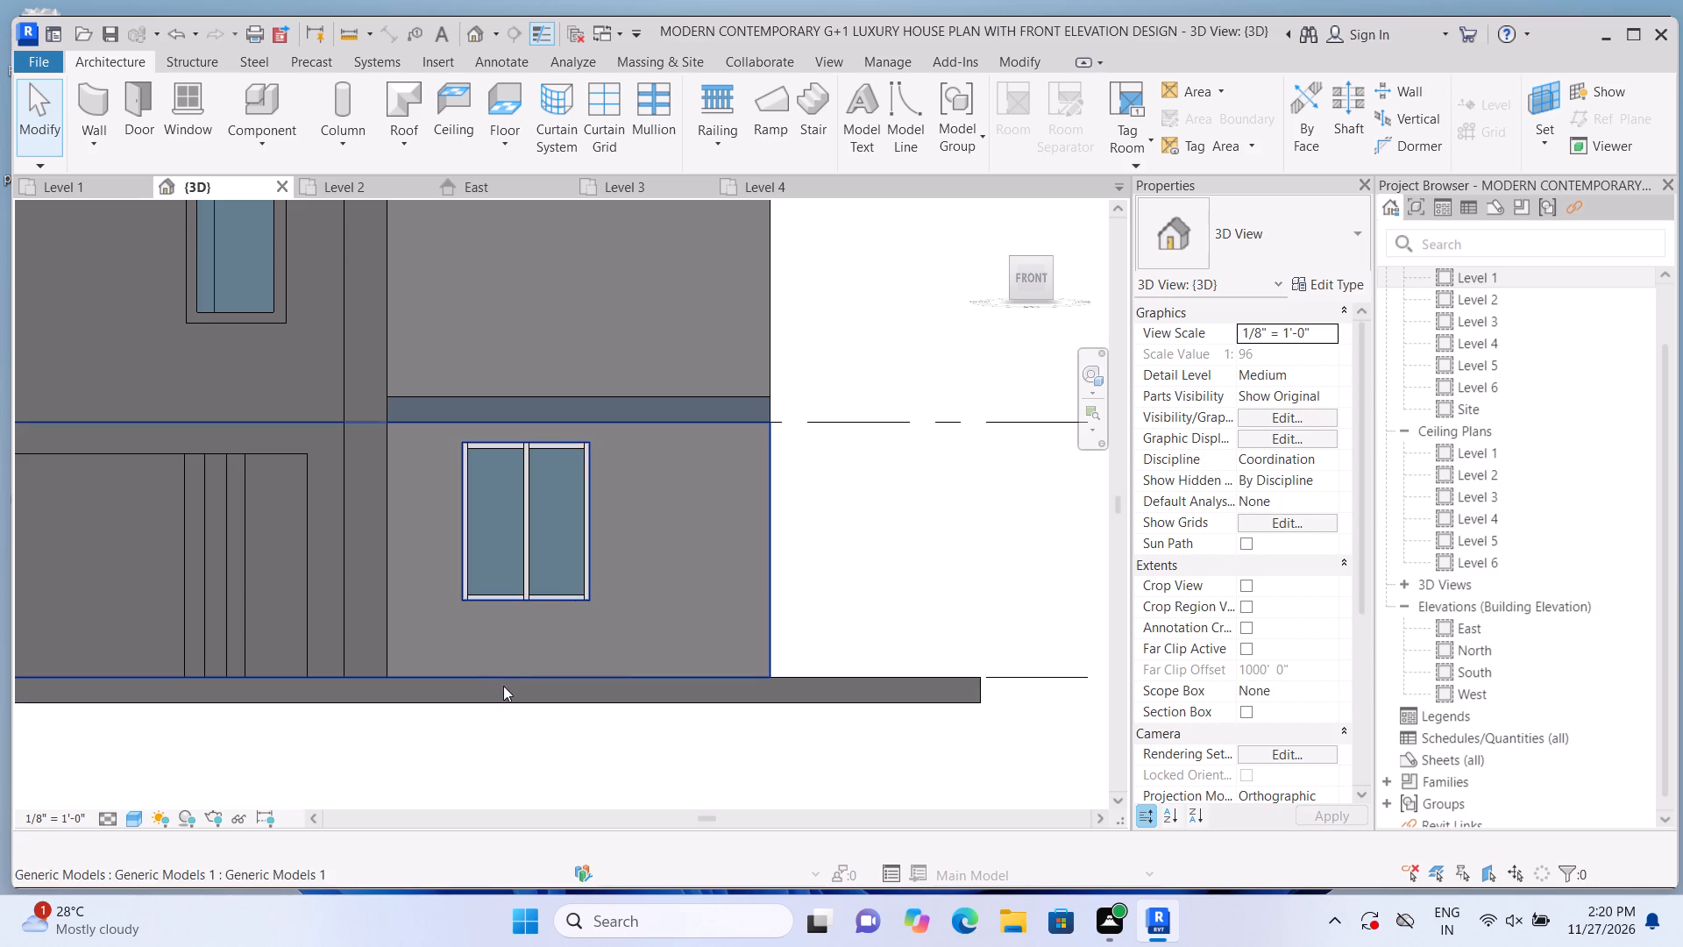
Open the Level 3 floor plan at the front wall beside the projecting room.
scroll(515, 771, "down", 2)
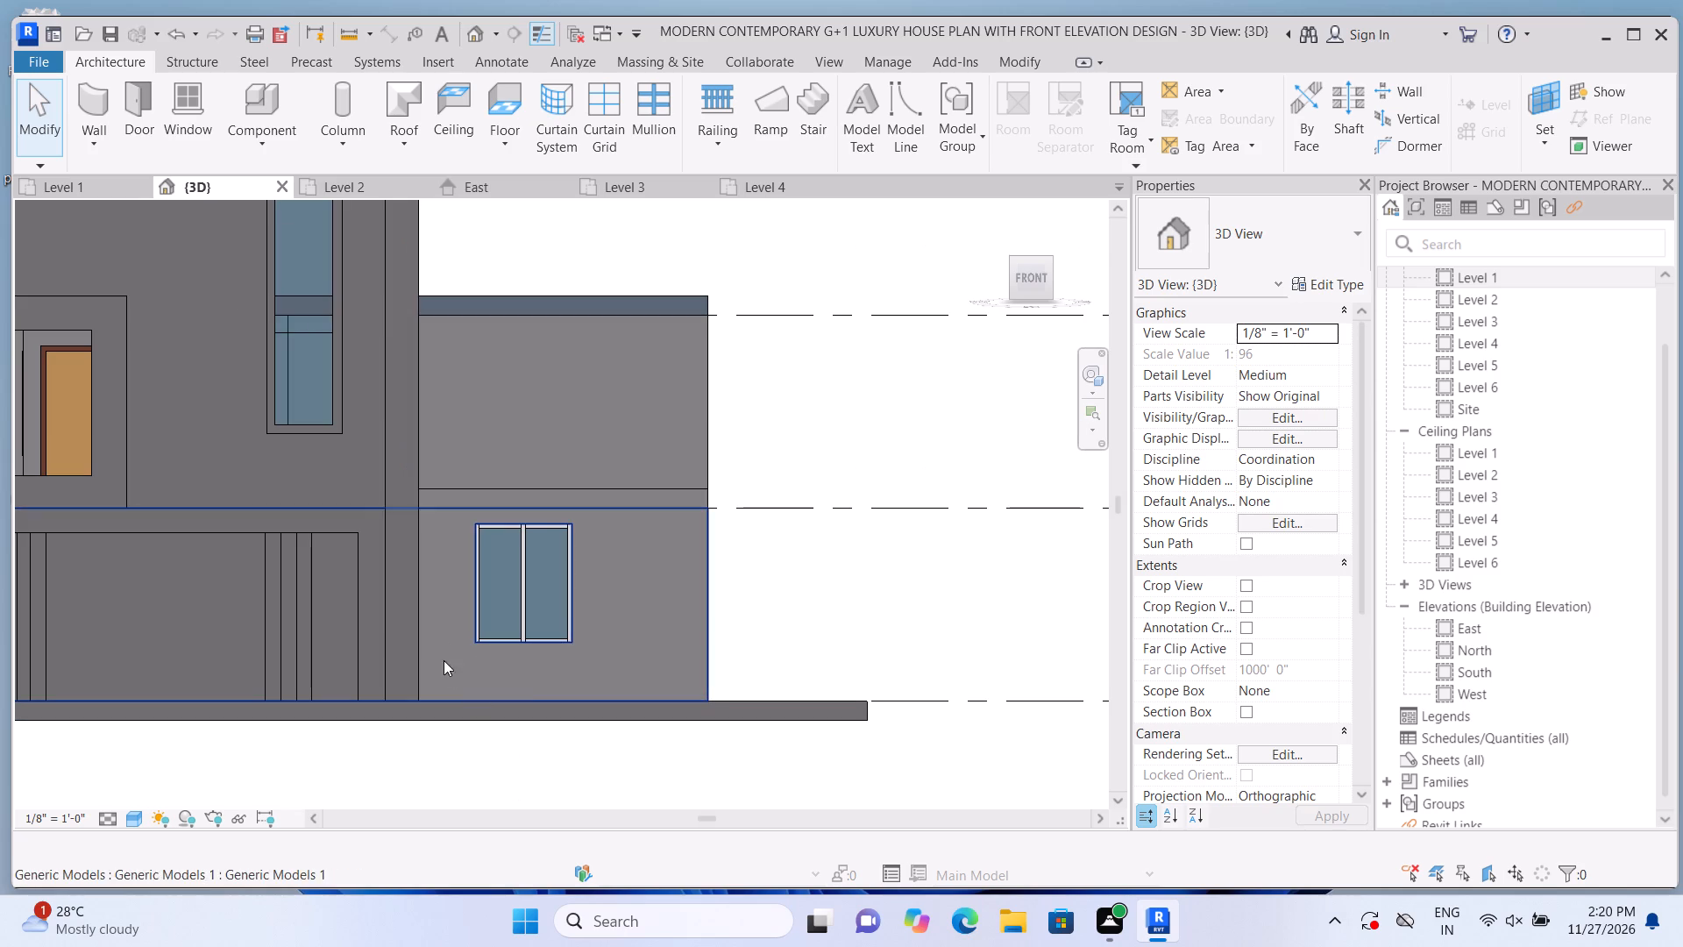
triple_click(1459, 327)
scroll(676, 631, "down", 2)
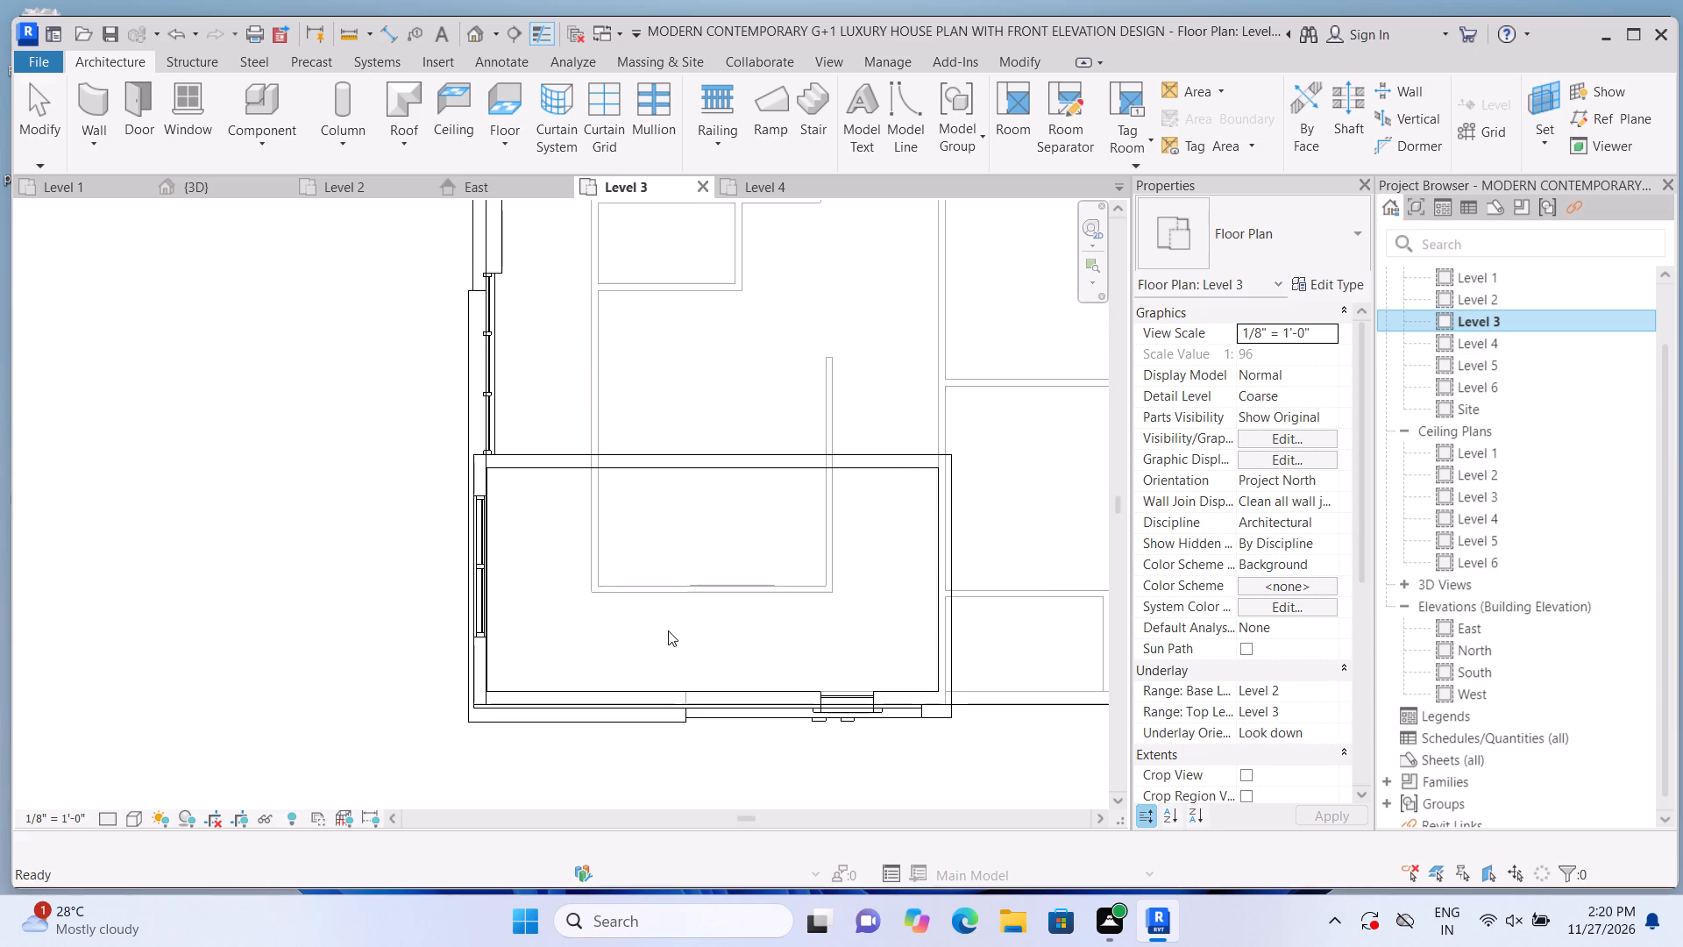
scroll(668, 630, "down", 1)
middle_click_drag(751, 652, 471, 675)
scroll(423, 692, "down", 3)
scroll(821, 708, "up", 4)
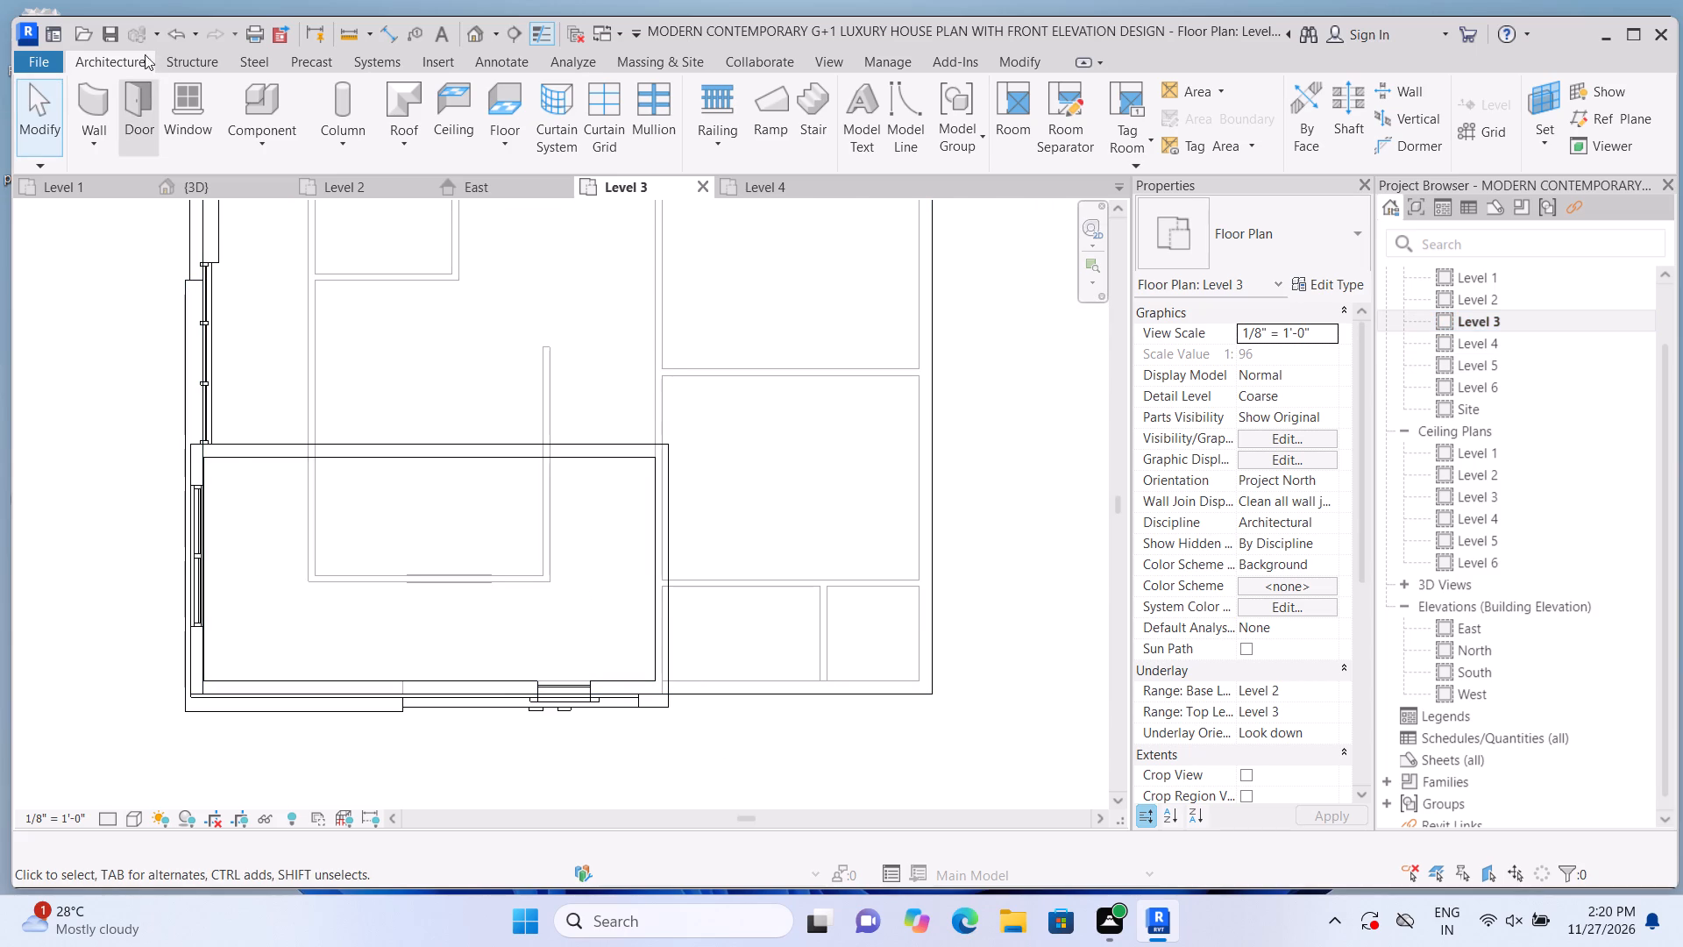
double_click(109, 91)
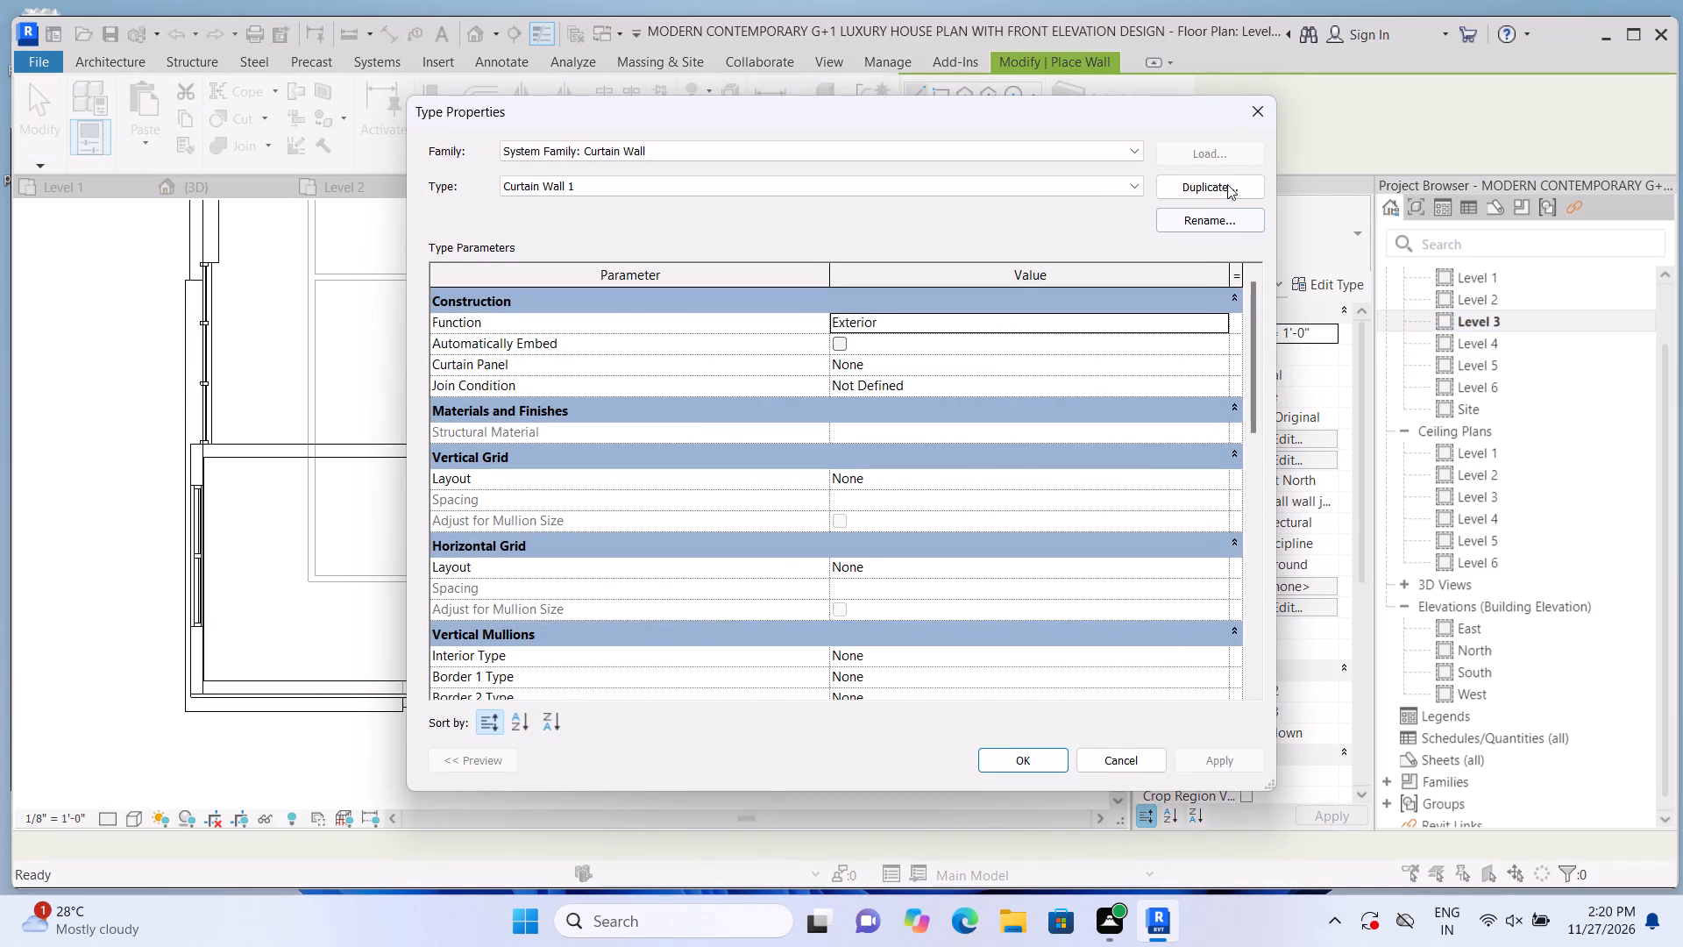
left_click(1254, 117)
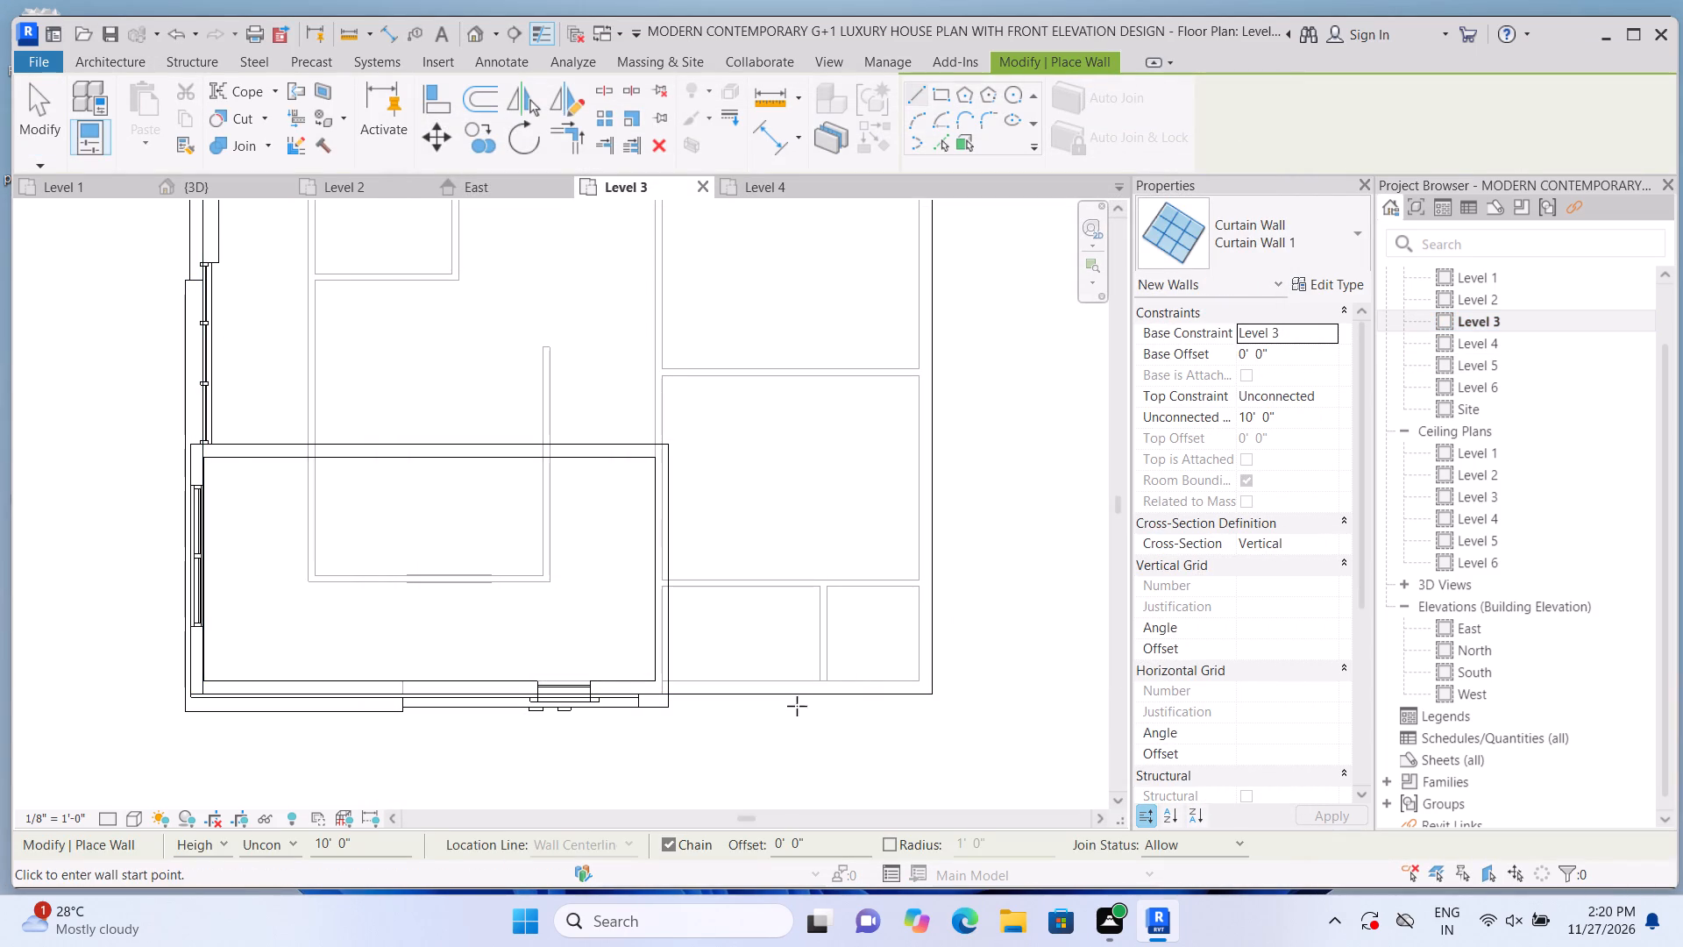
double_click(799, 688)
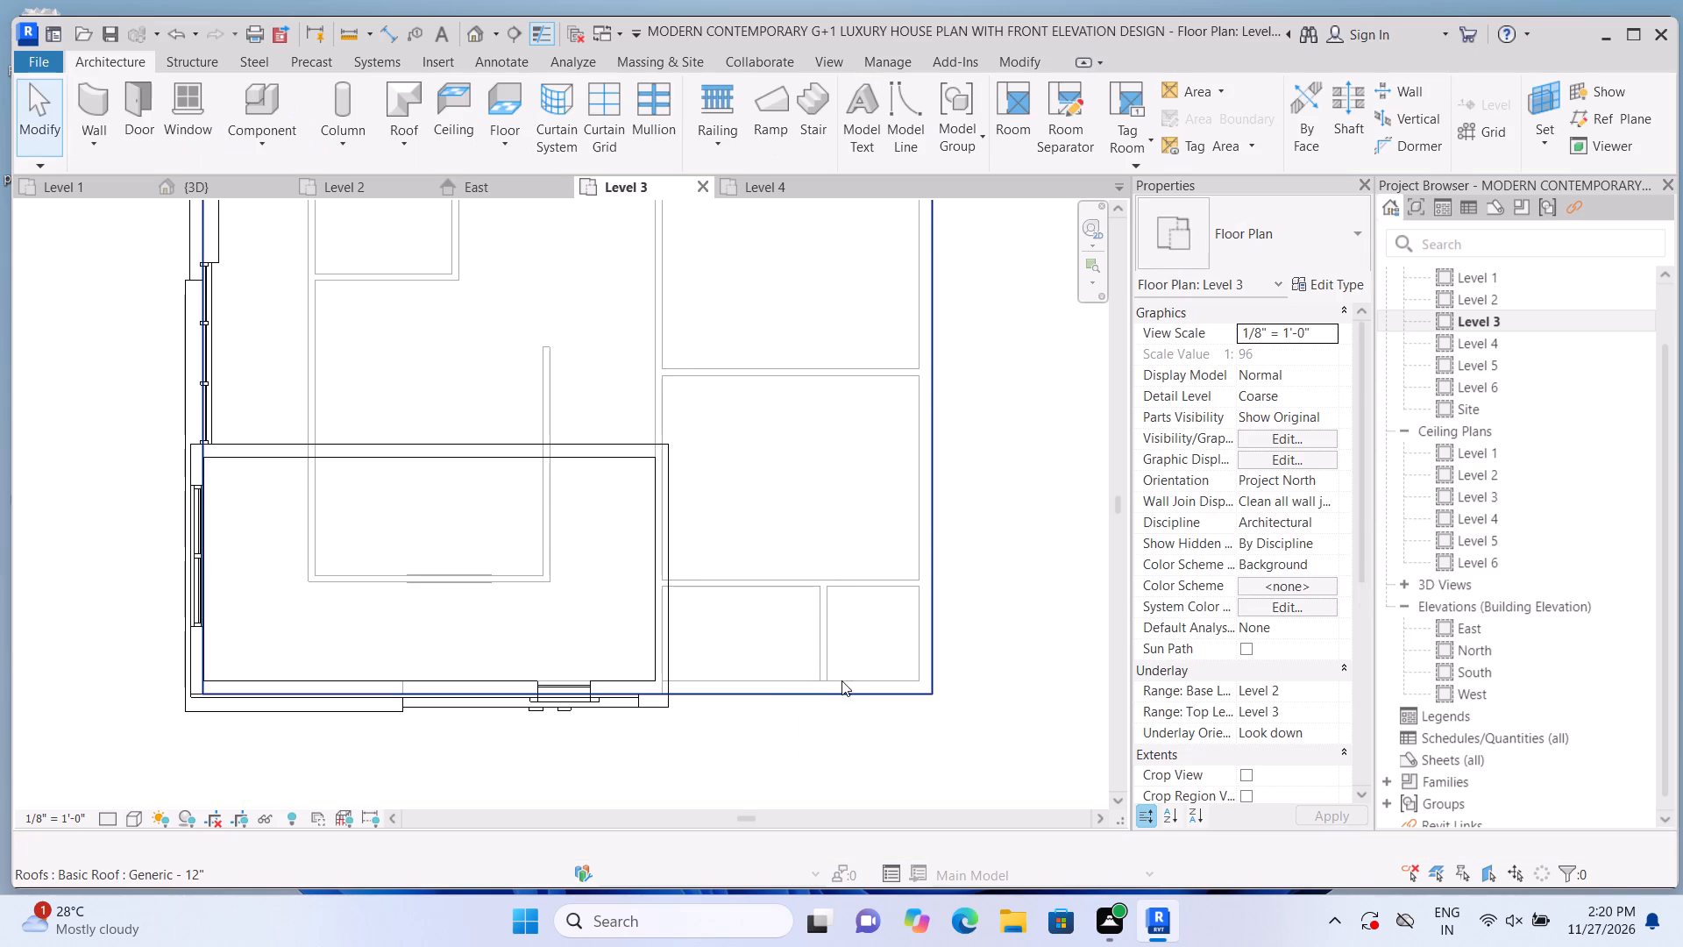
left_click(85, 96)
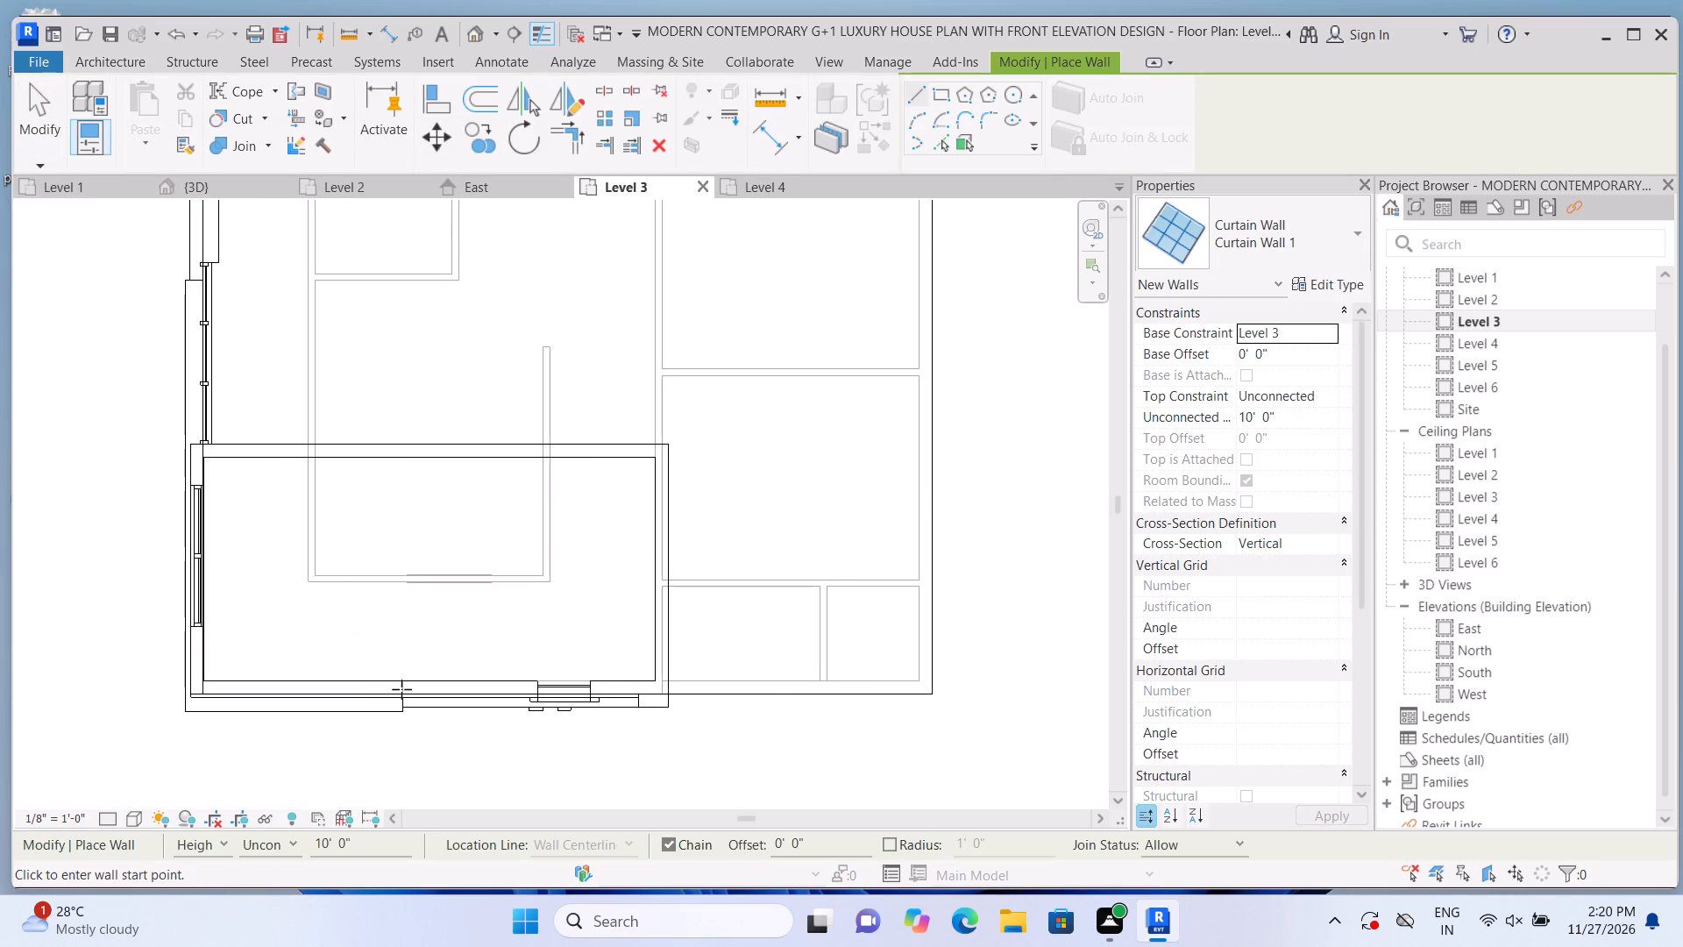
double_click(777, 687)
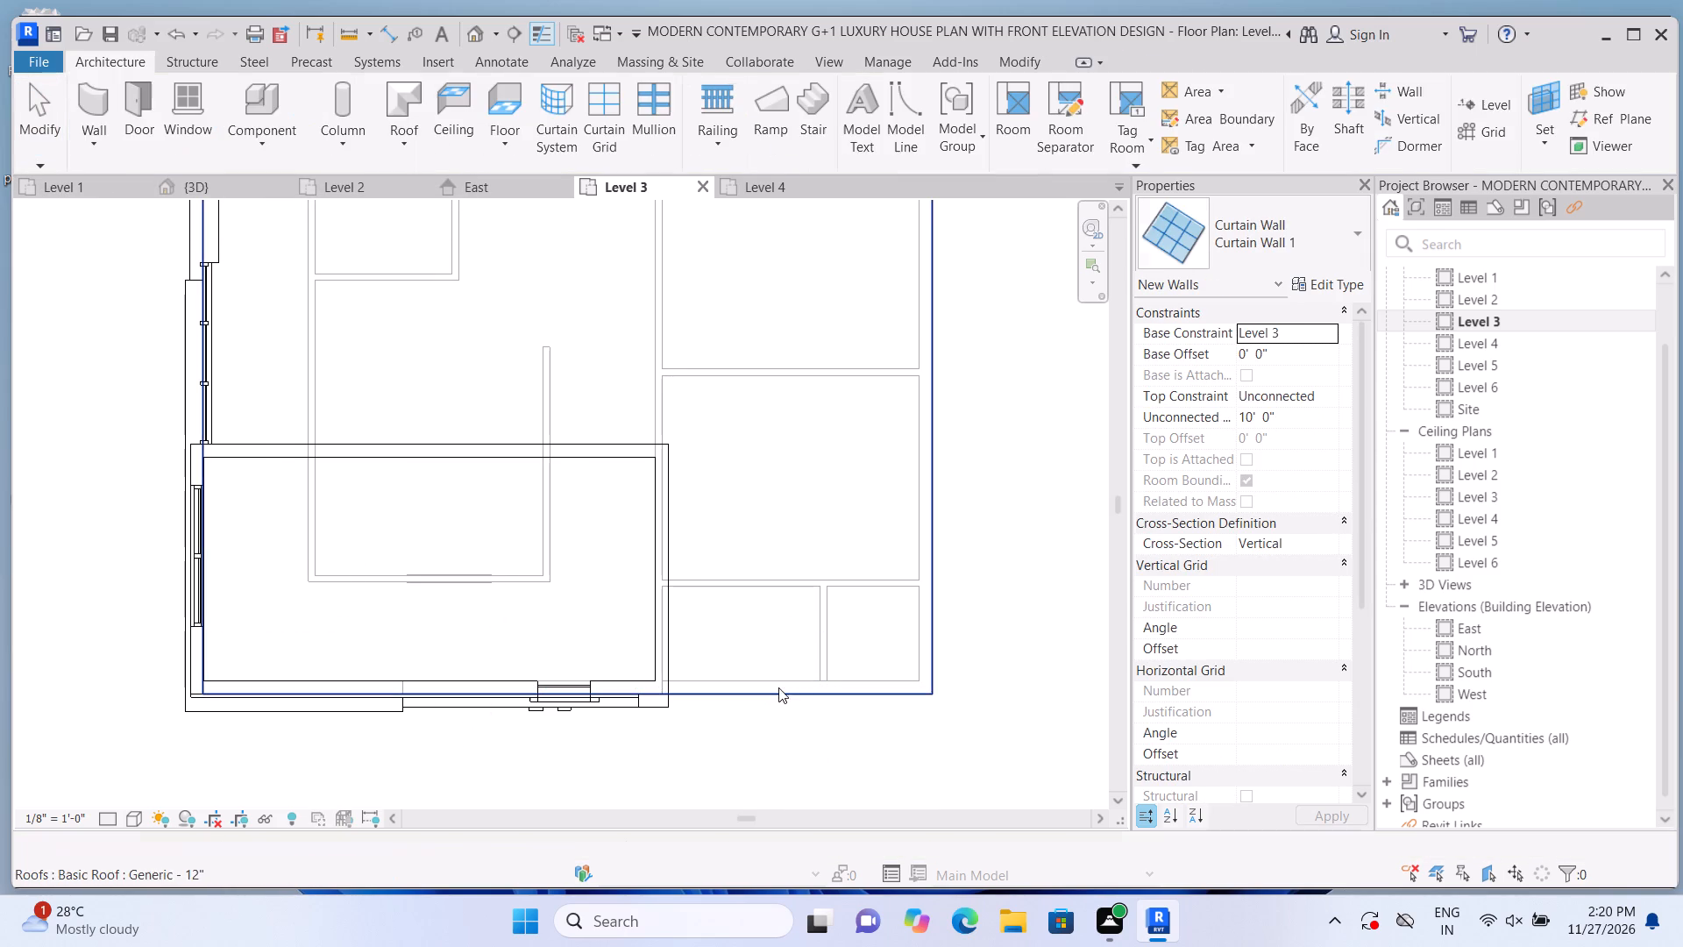
Draw a 10'-0" high Curtain Wall 1 segment along the 9" front wall's centreline on Level 3, beside the projecting room.
left_click(95, 98)
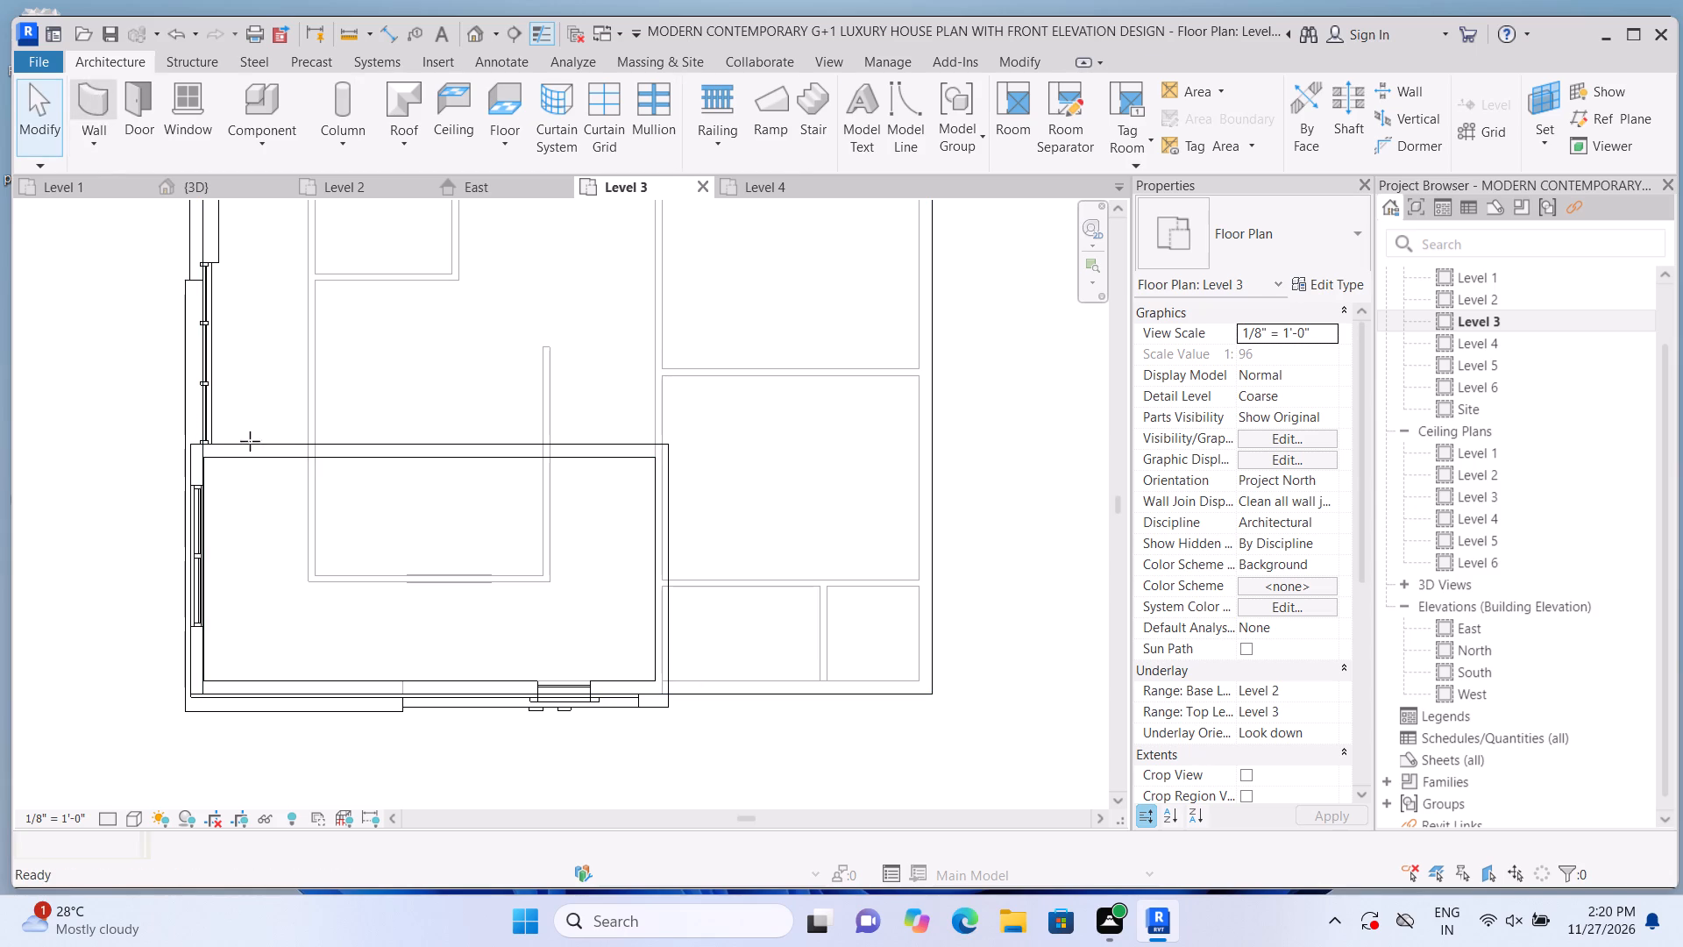
left_click(749, 688)
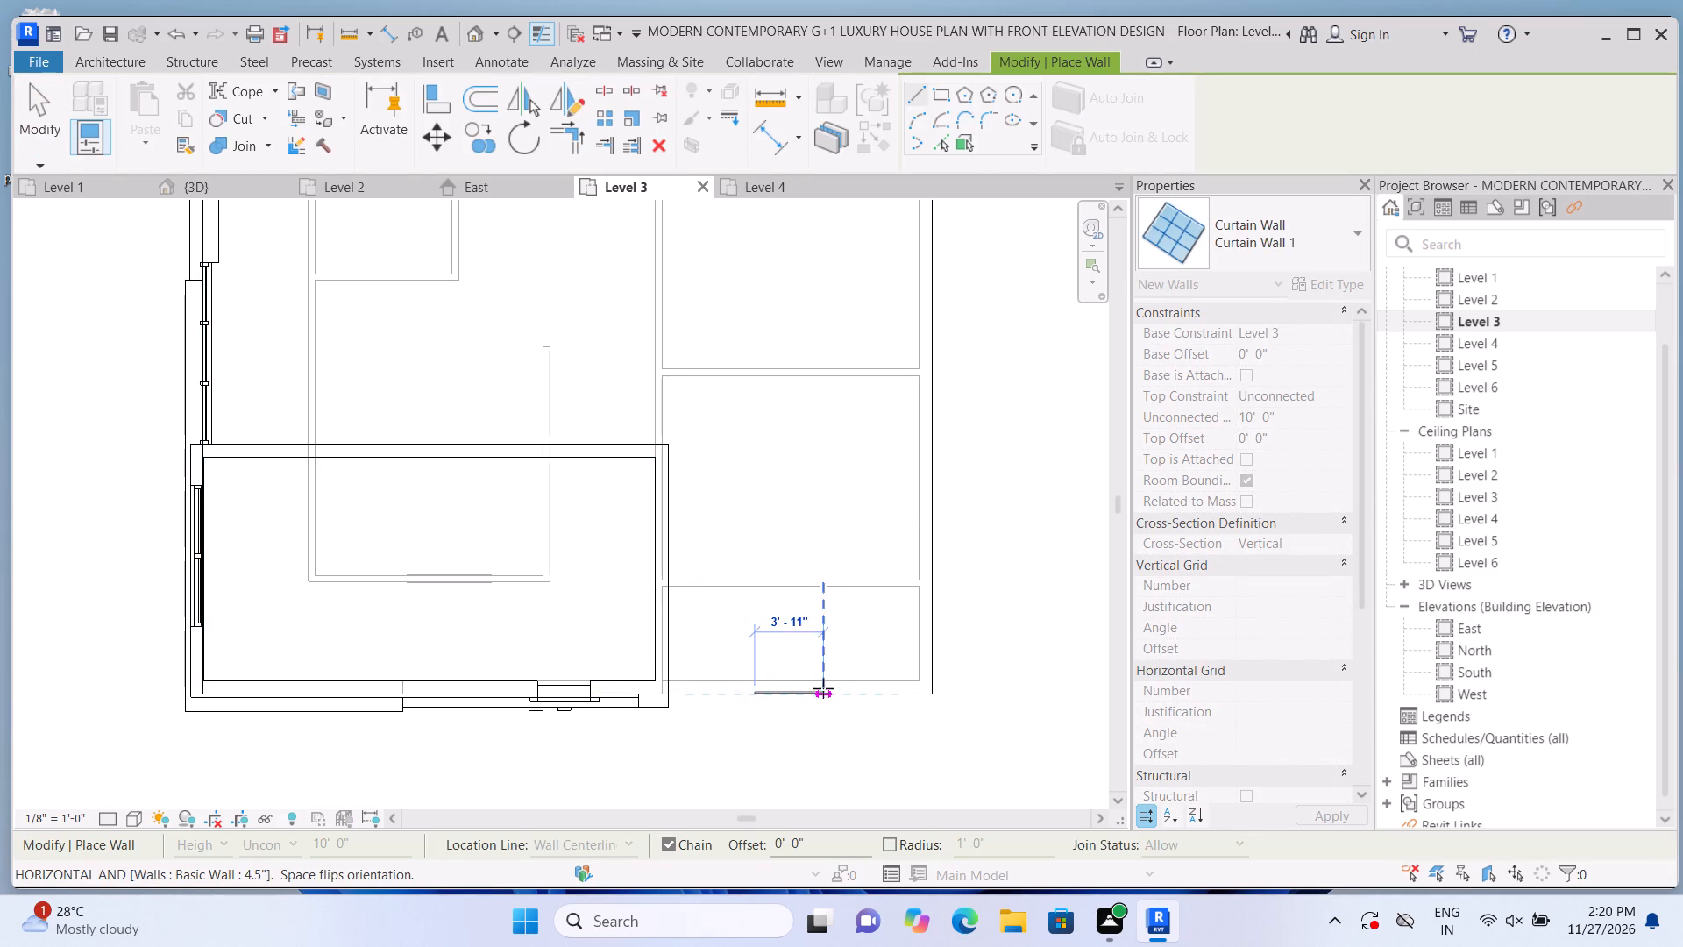
key("Escape")
scroll(792, 692, "up", 5)
left_click(728, 688)
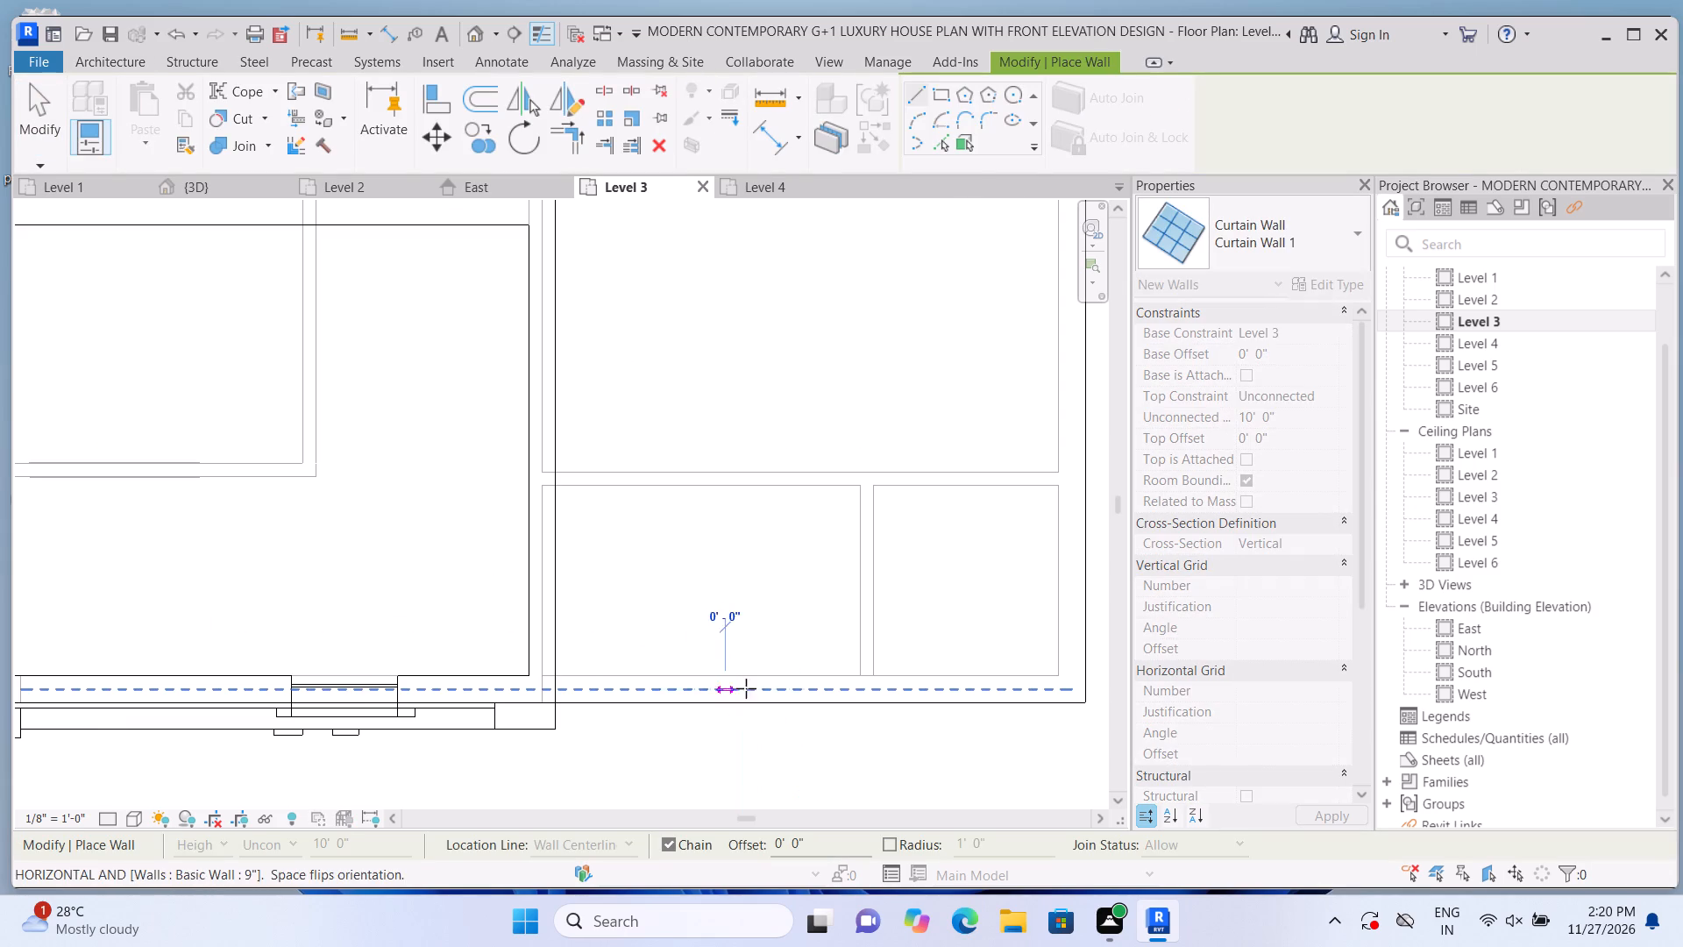
double_click(843, 689)
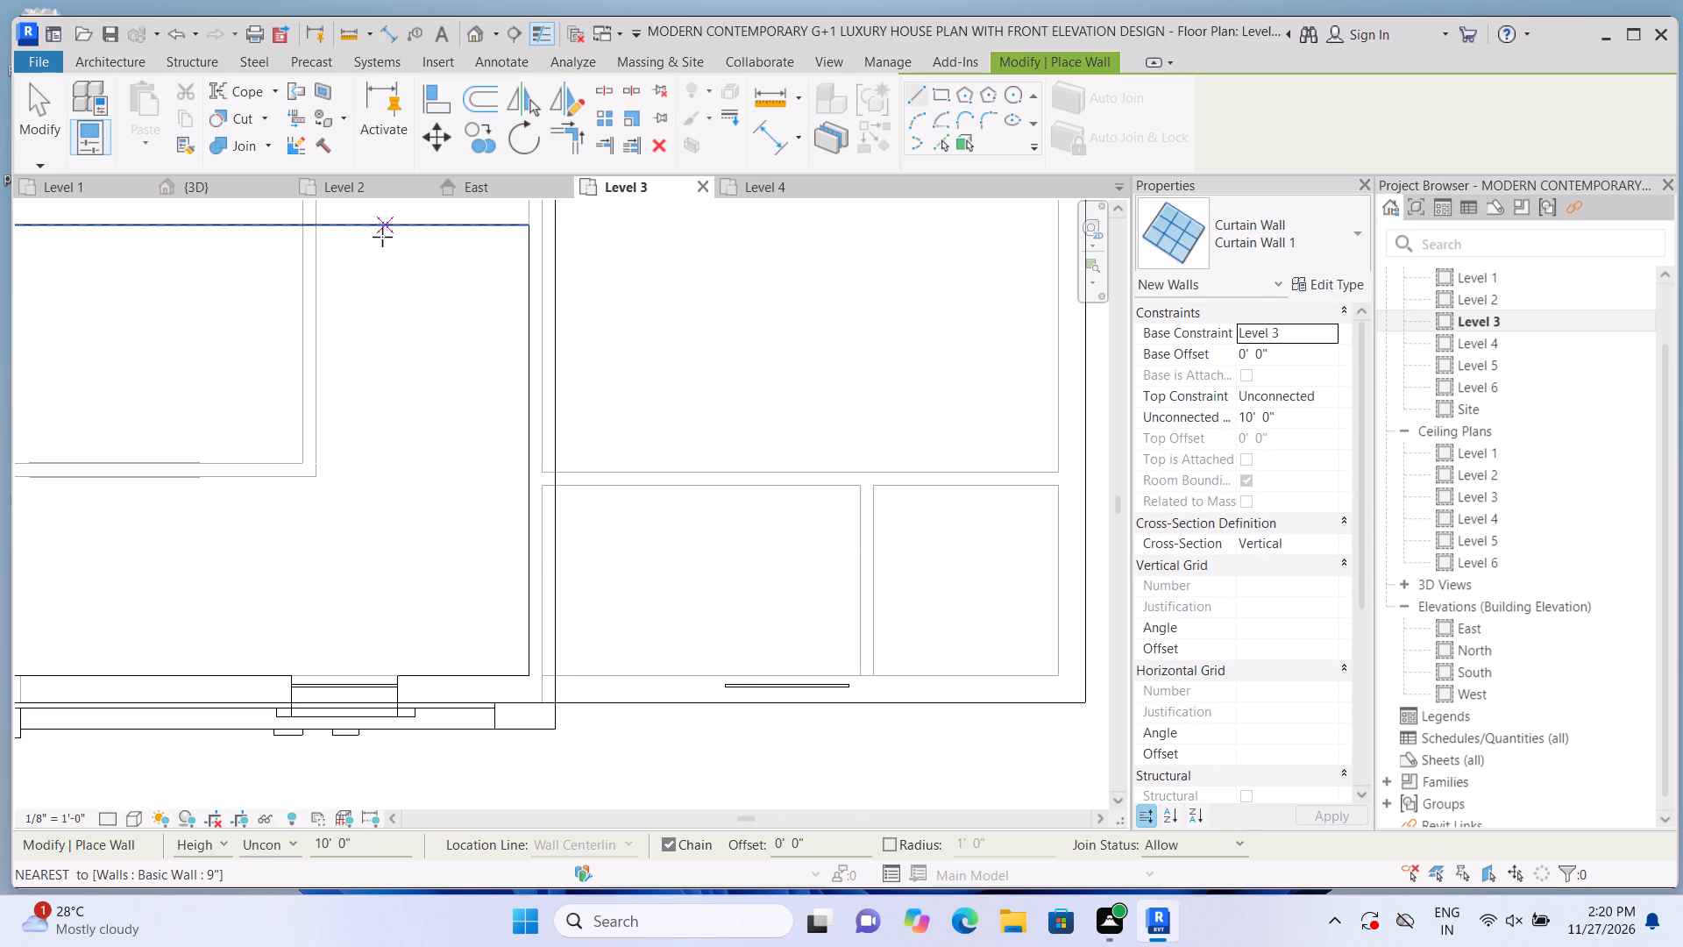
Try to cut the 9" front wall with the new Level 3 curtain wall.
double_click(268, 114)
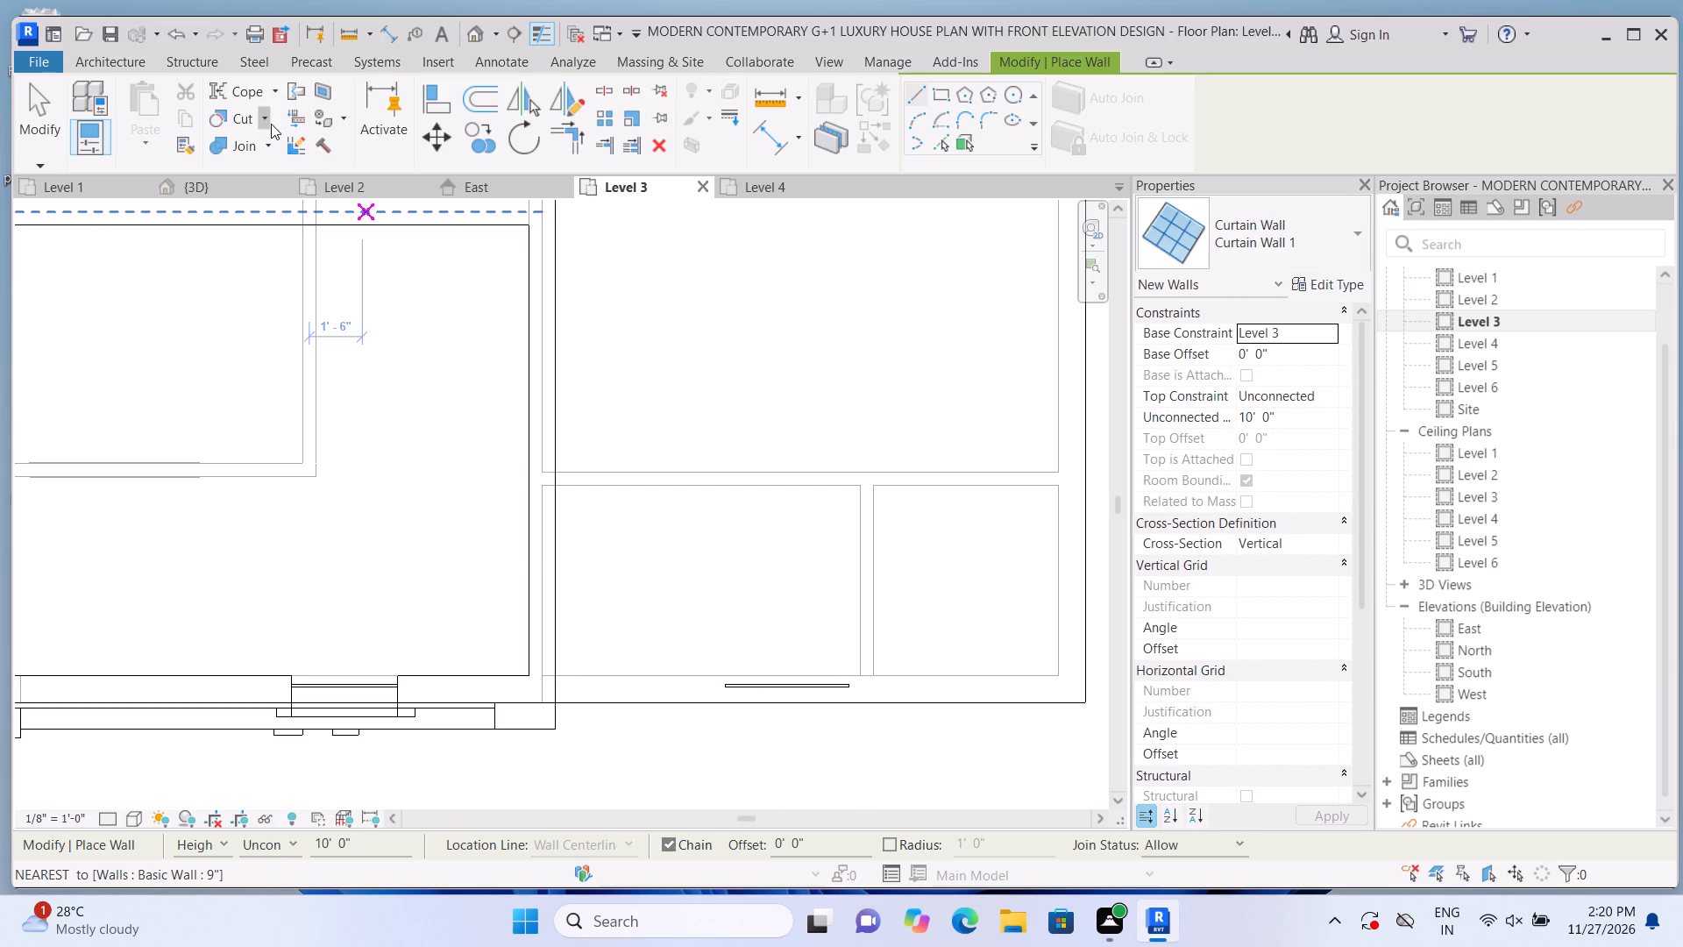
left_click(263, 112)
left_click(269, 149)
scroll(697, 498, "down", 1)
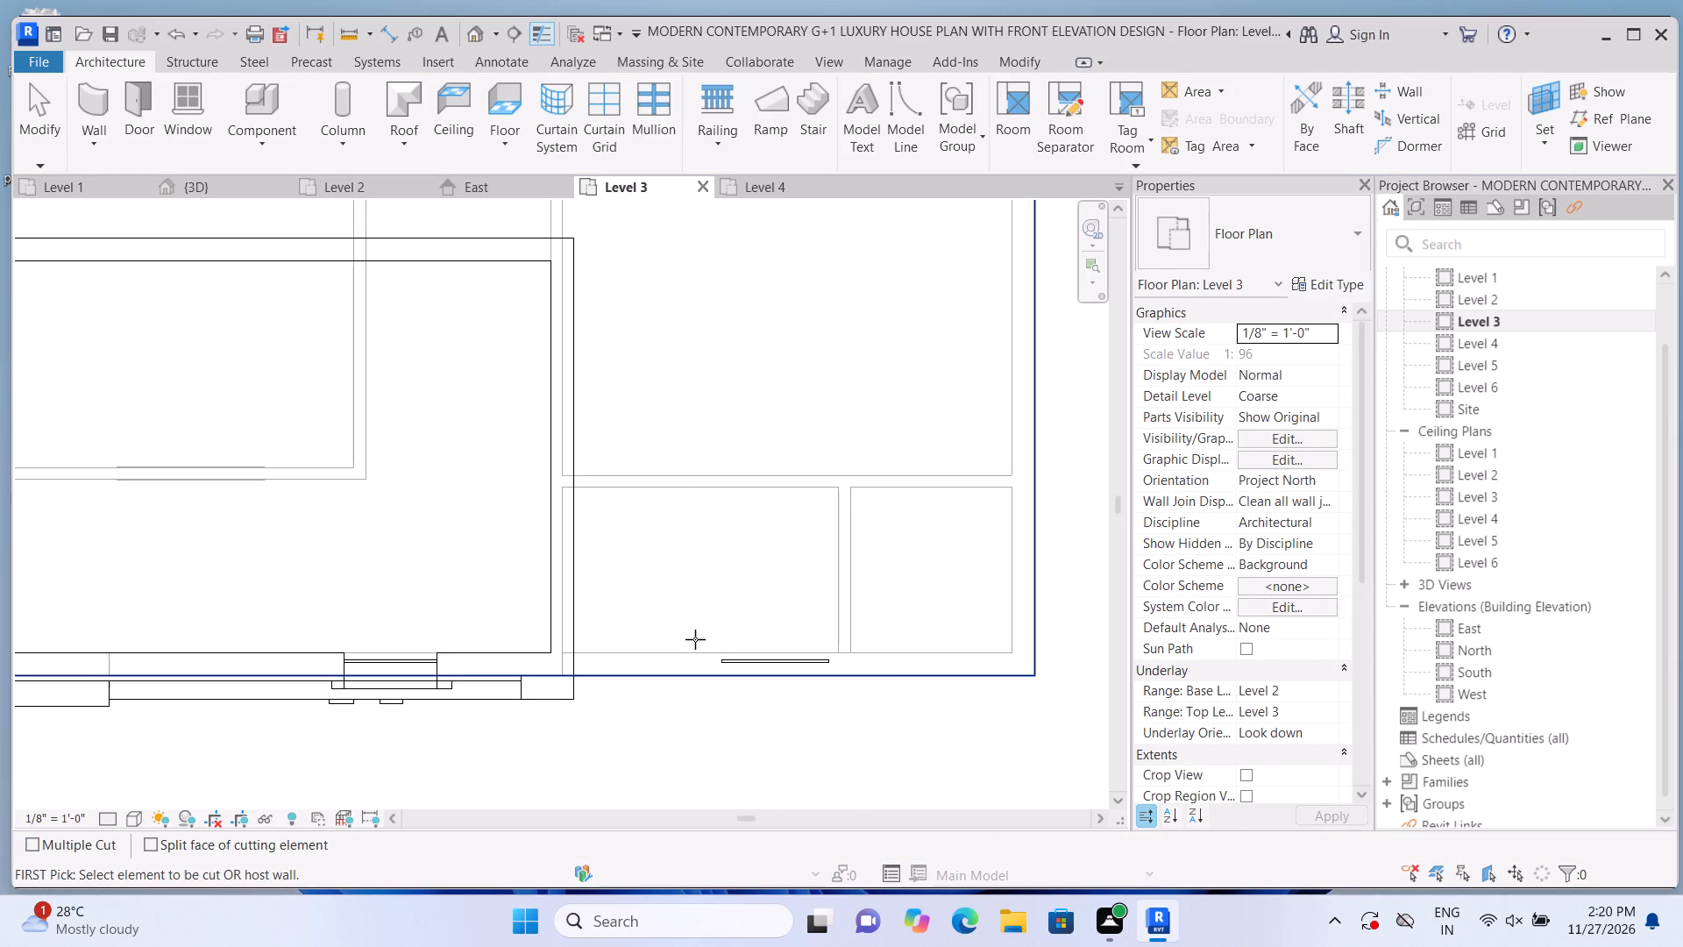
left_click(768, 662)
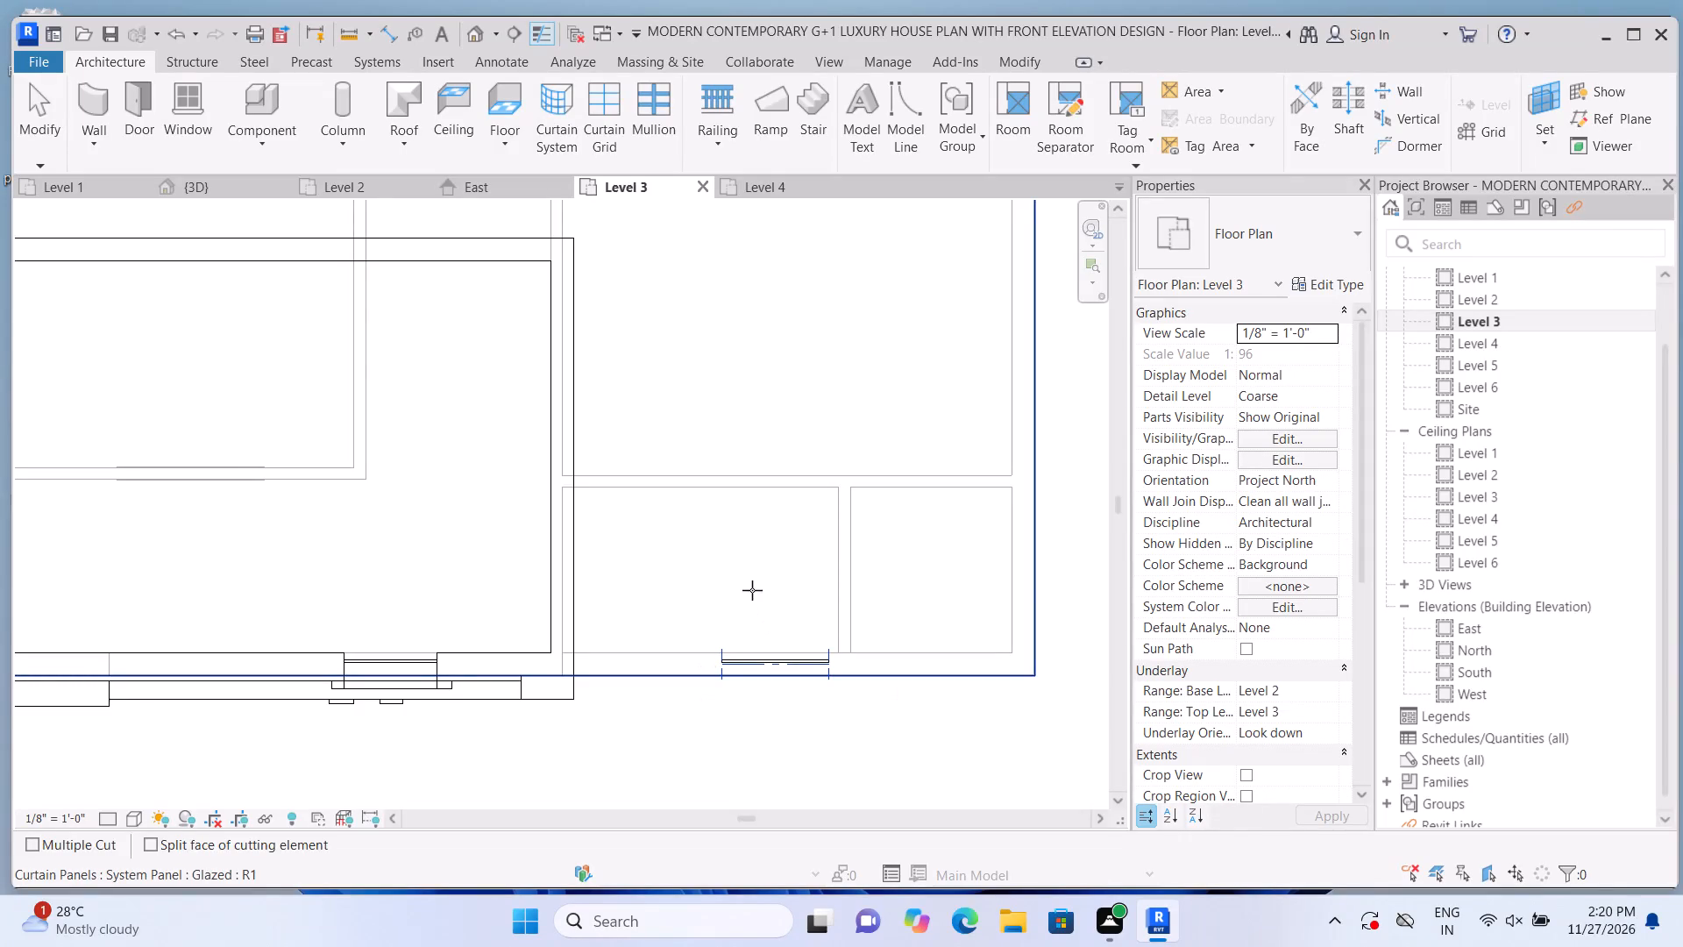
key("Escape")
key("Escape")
Open the new Level 3 curtain wall's profile for editing.
double_click(787, 665)
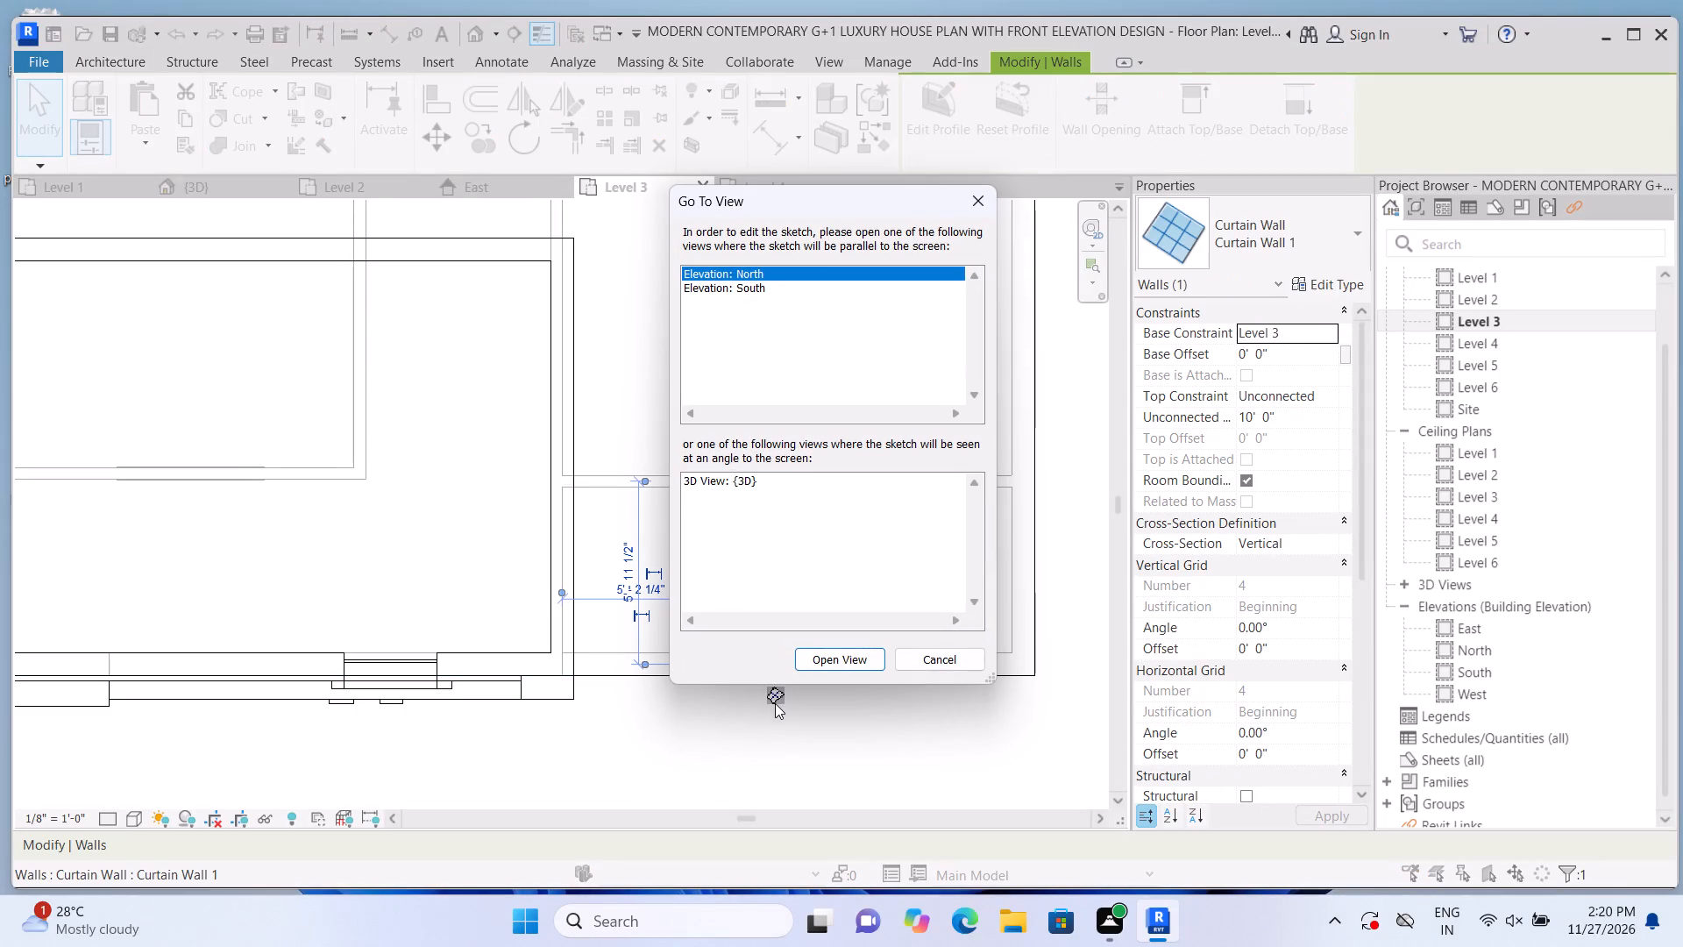
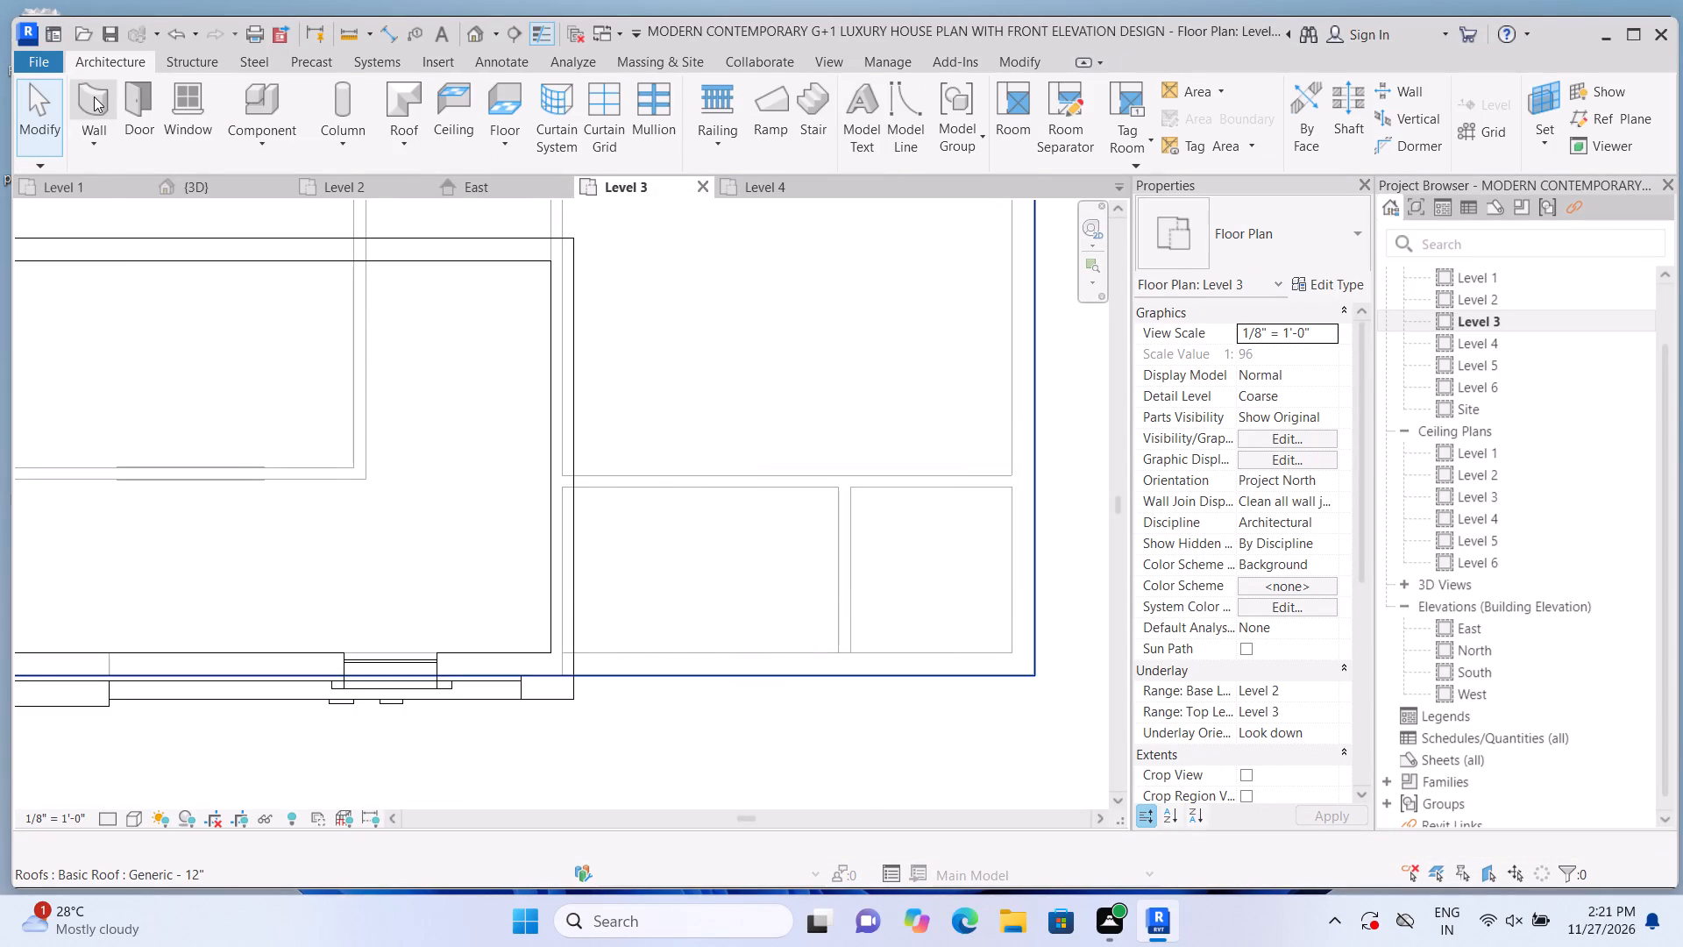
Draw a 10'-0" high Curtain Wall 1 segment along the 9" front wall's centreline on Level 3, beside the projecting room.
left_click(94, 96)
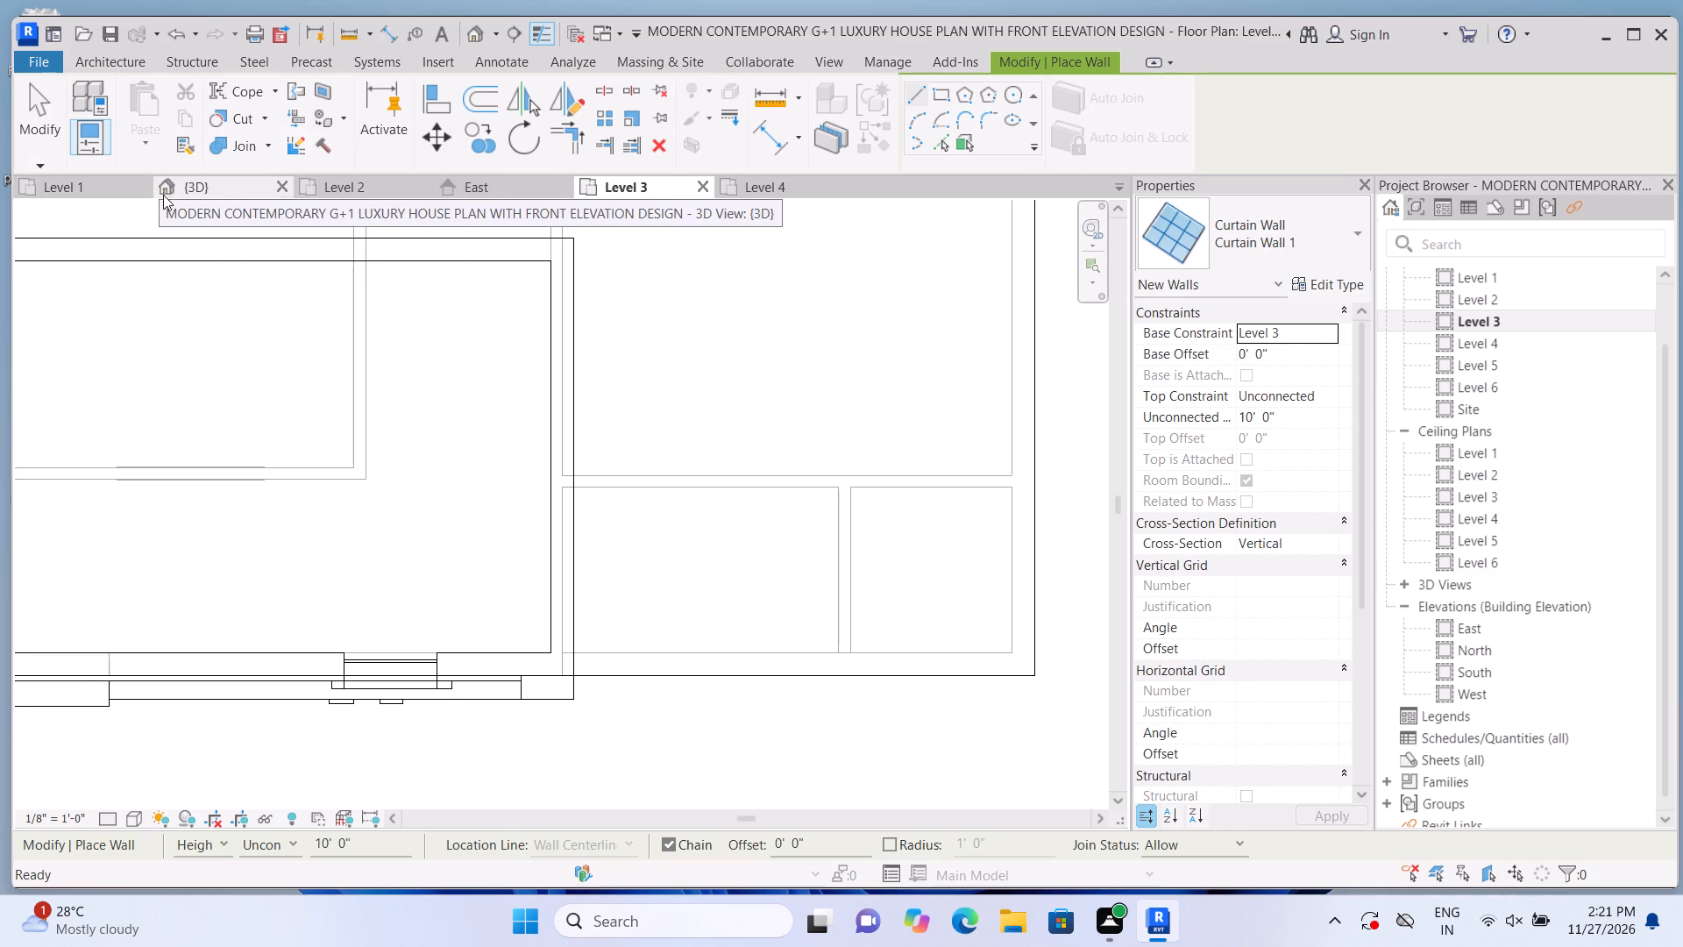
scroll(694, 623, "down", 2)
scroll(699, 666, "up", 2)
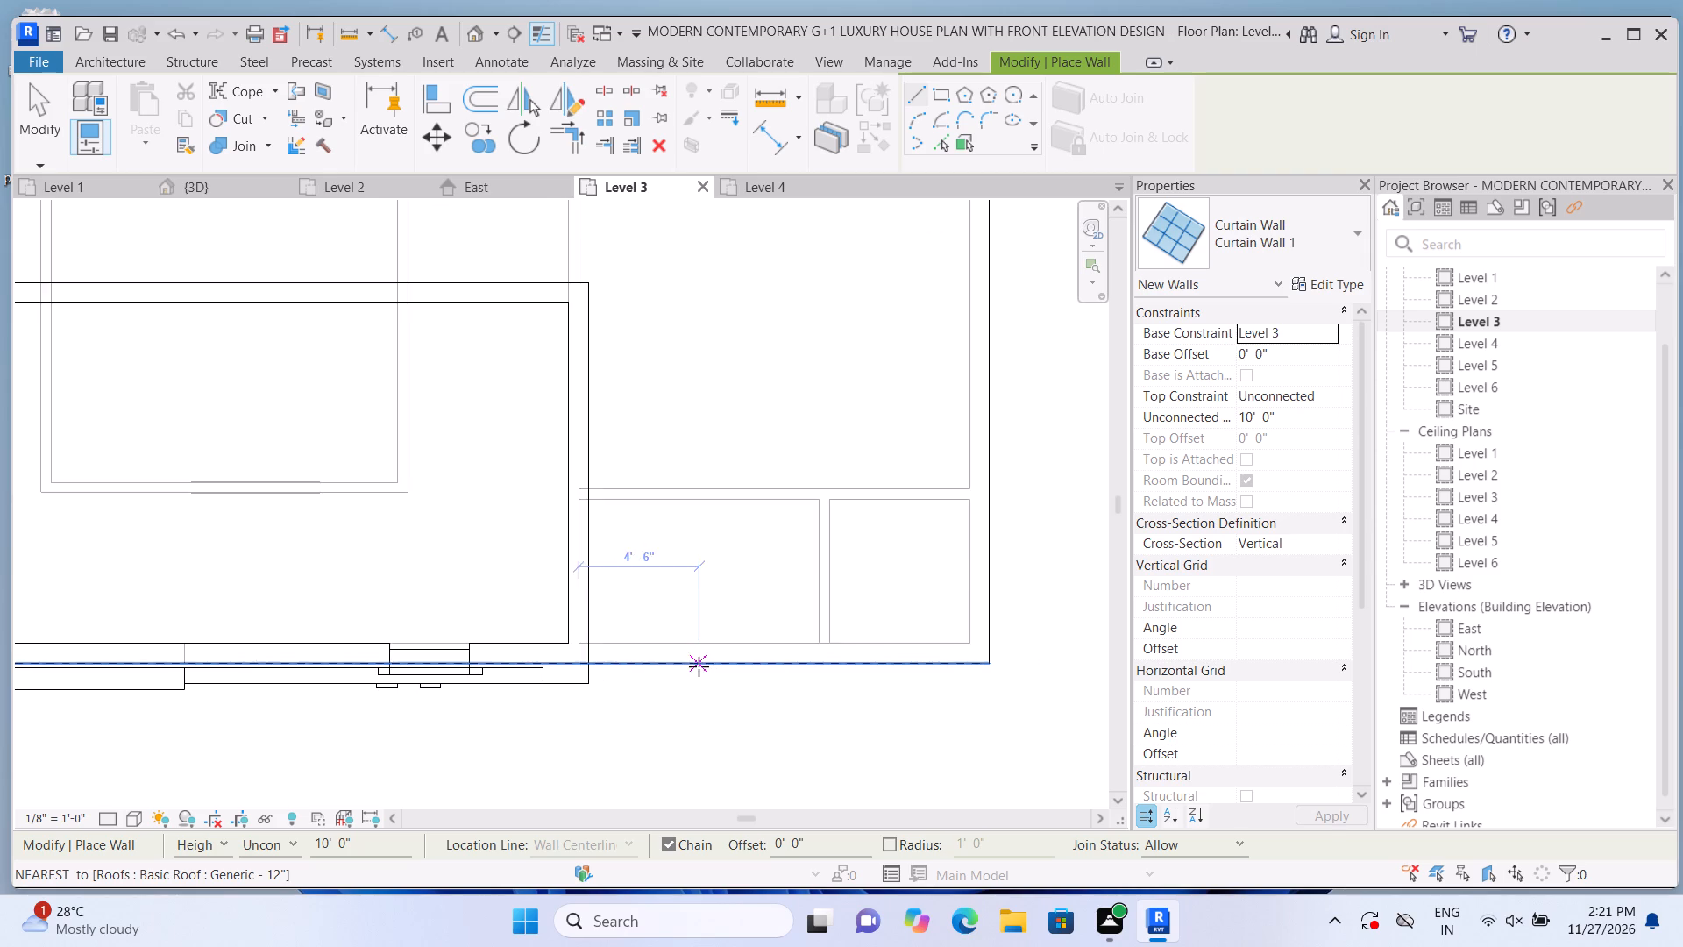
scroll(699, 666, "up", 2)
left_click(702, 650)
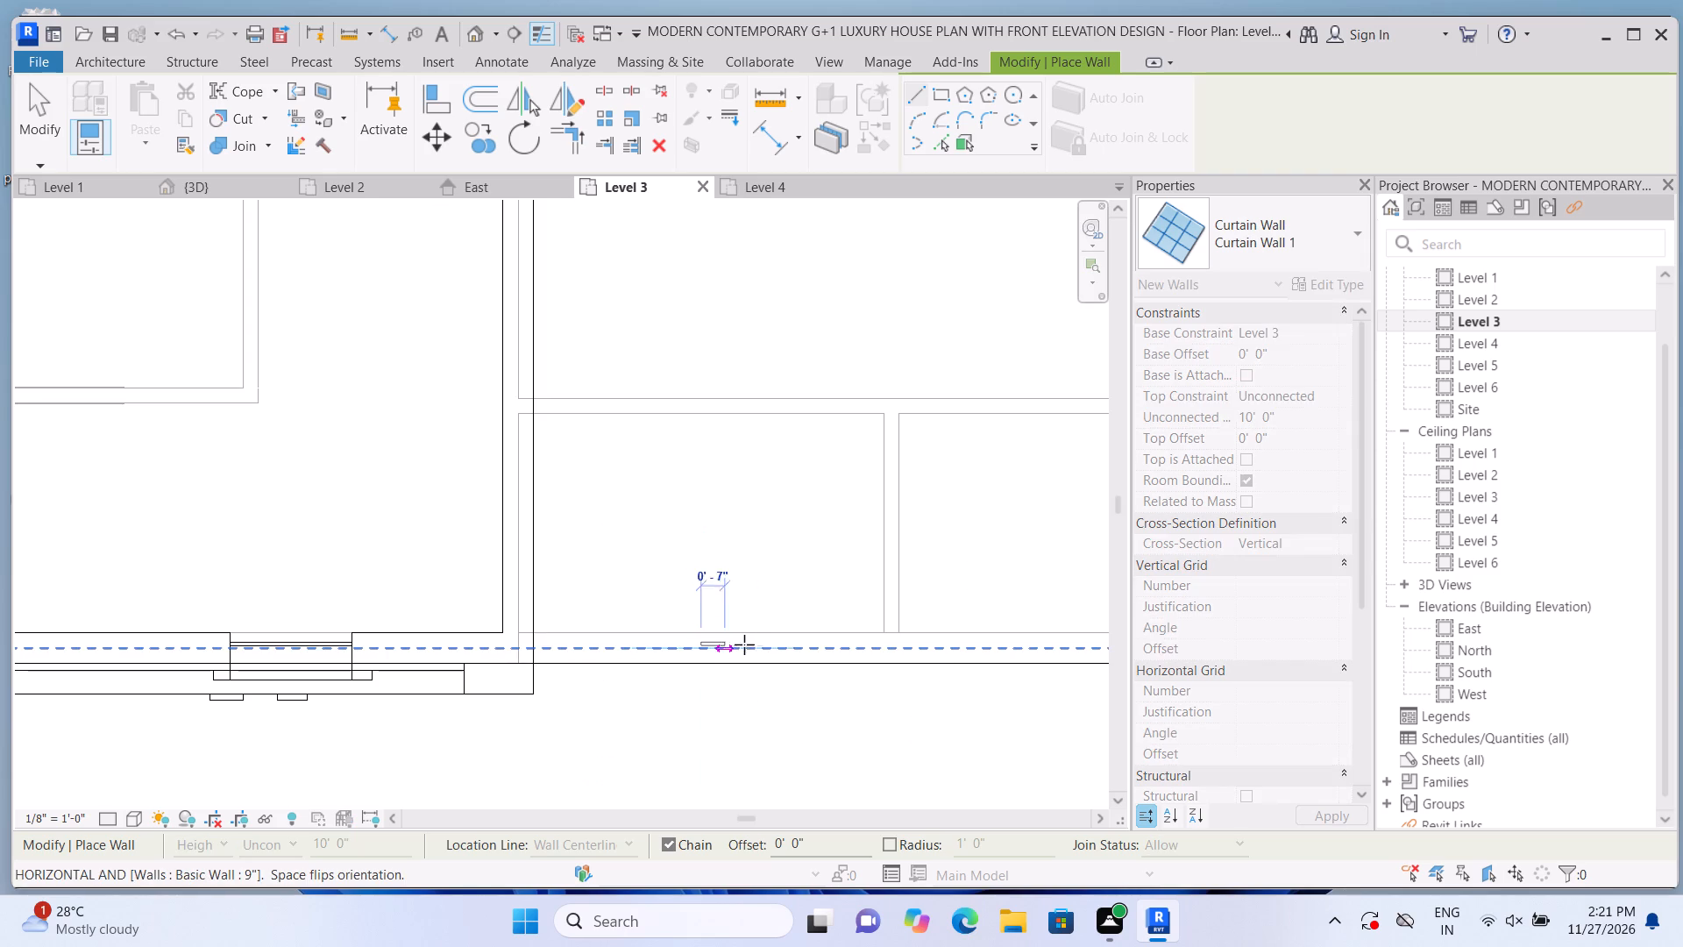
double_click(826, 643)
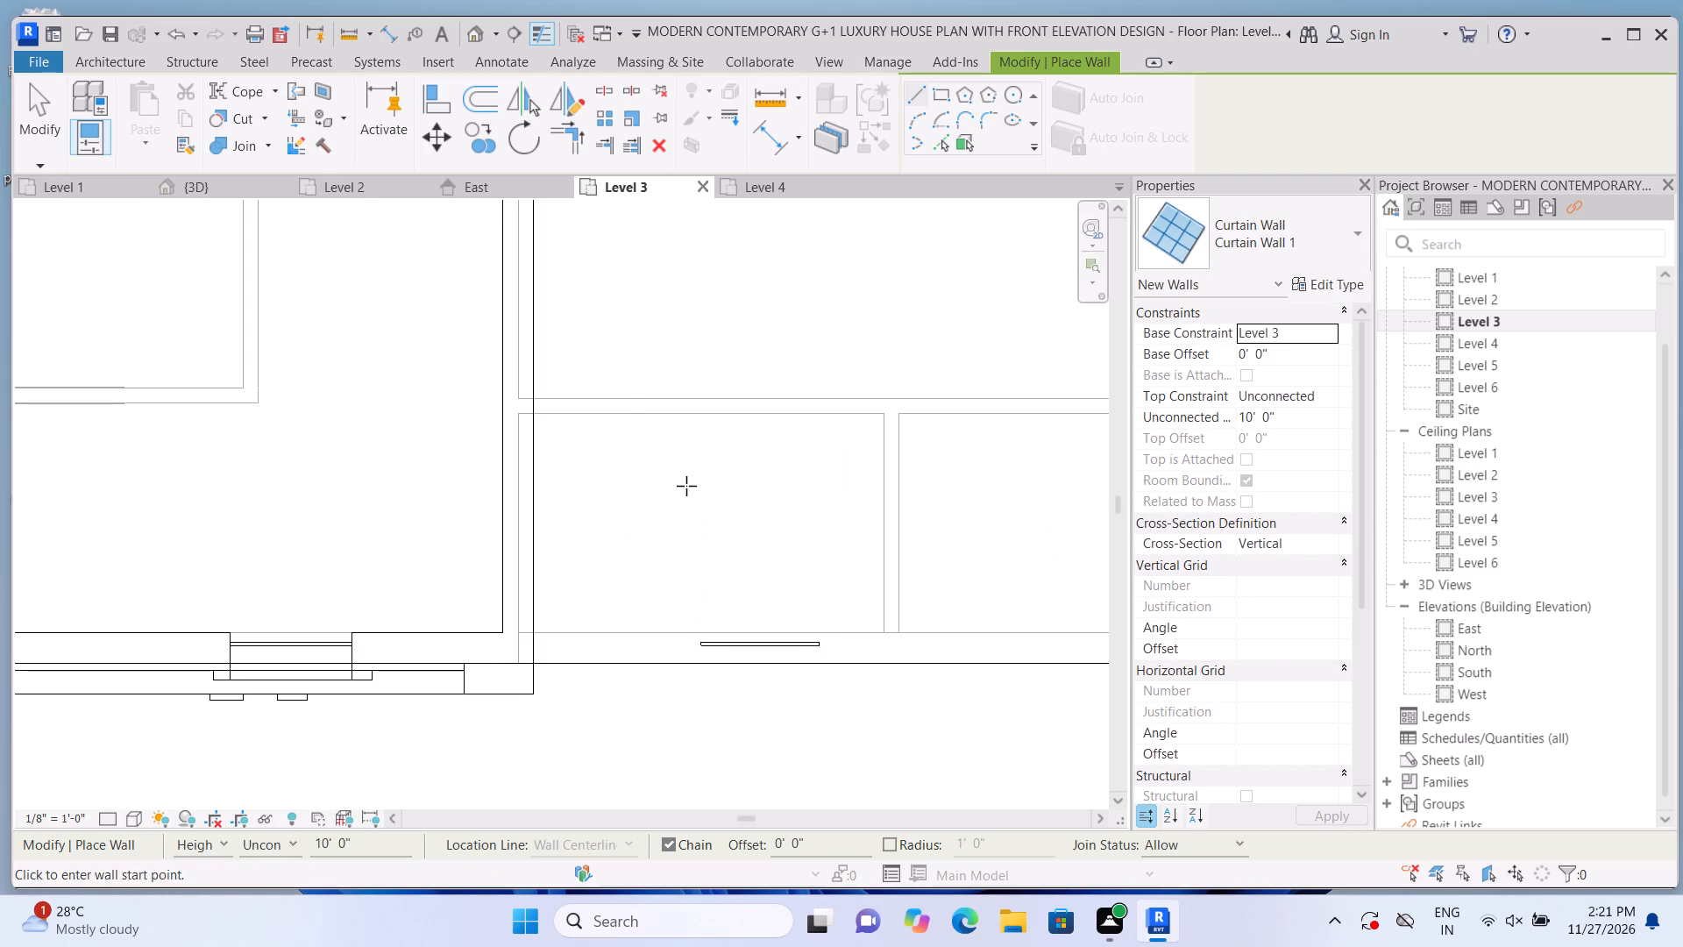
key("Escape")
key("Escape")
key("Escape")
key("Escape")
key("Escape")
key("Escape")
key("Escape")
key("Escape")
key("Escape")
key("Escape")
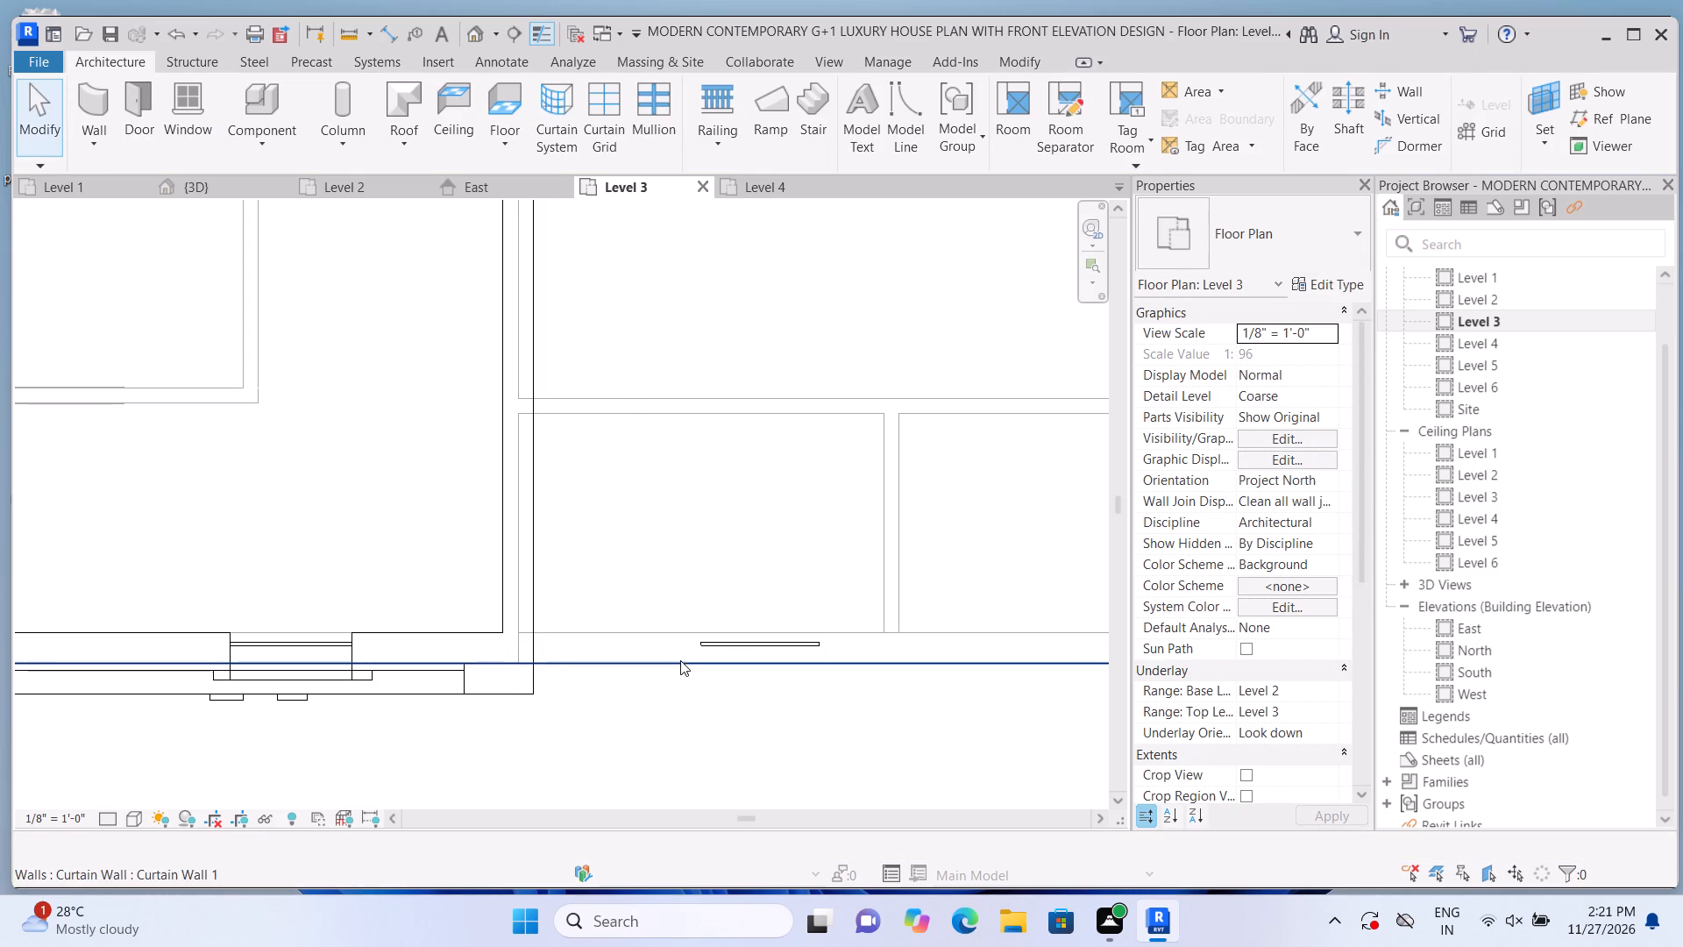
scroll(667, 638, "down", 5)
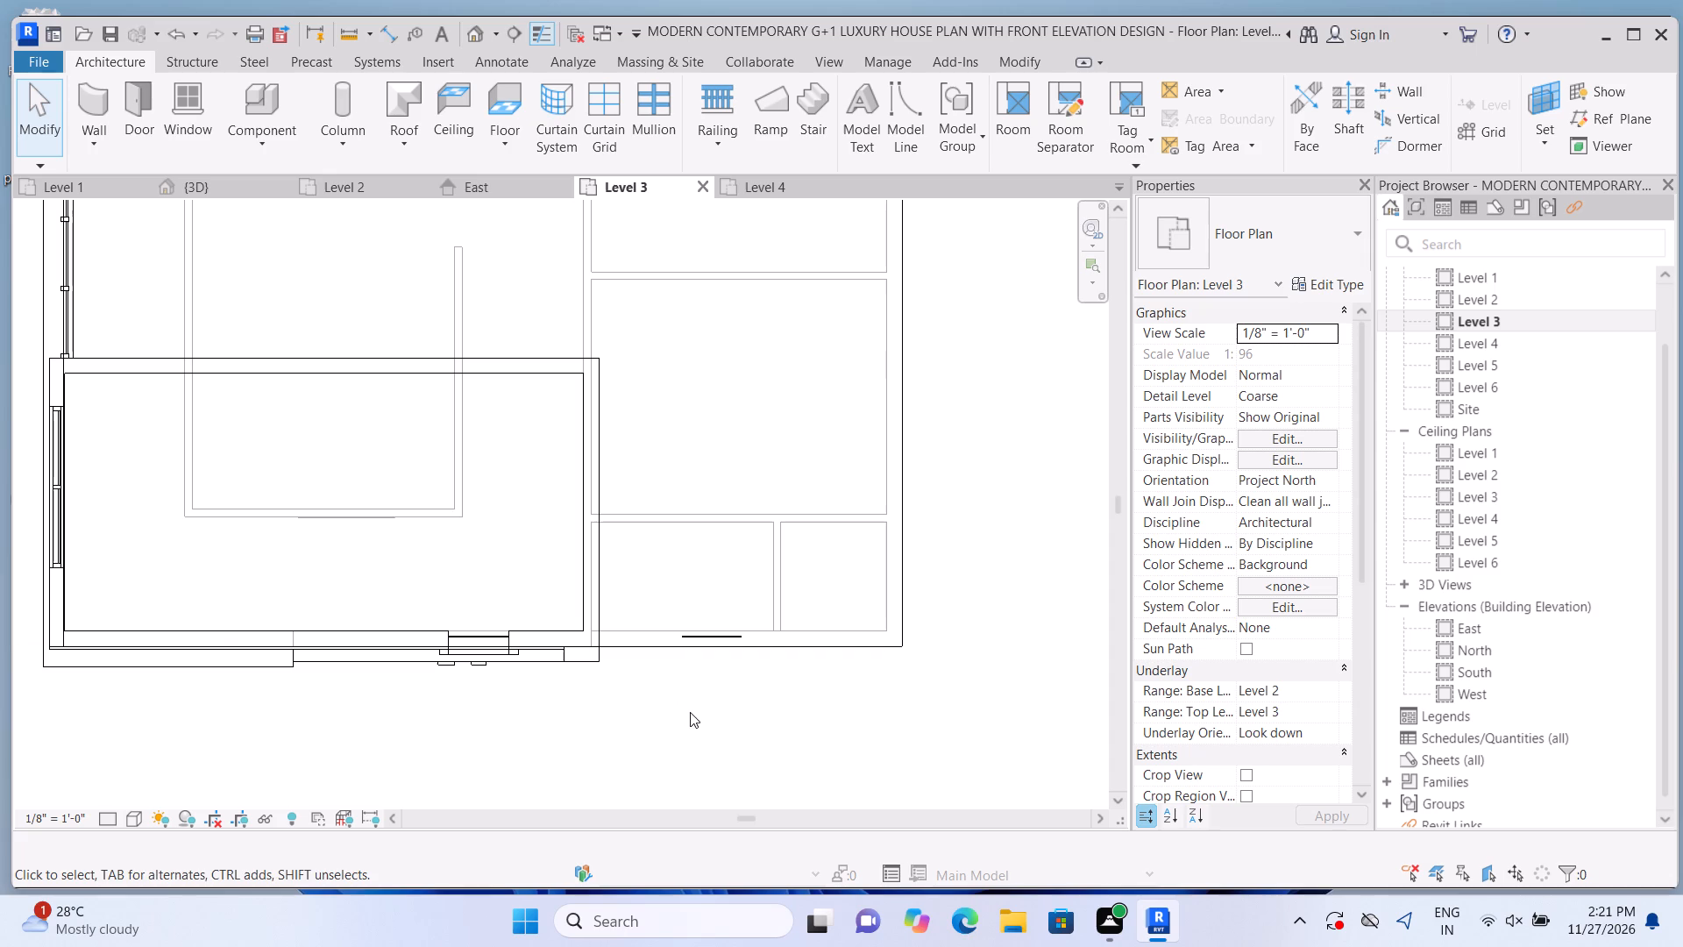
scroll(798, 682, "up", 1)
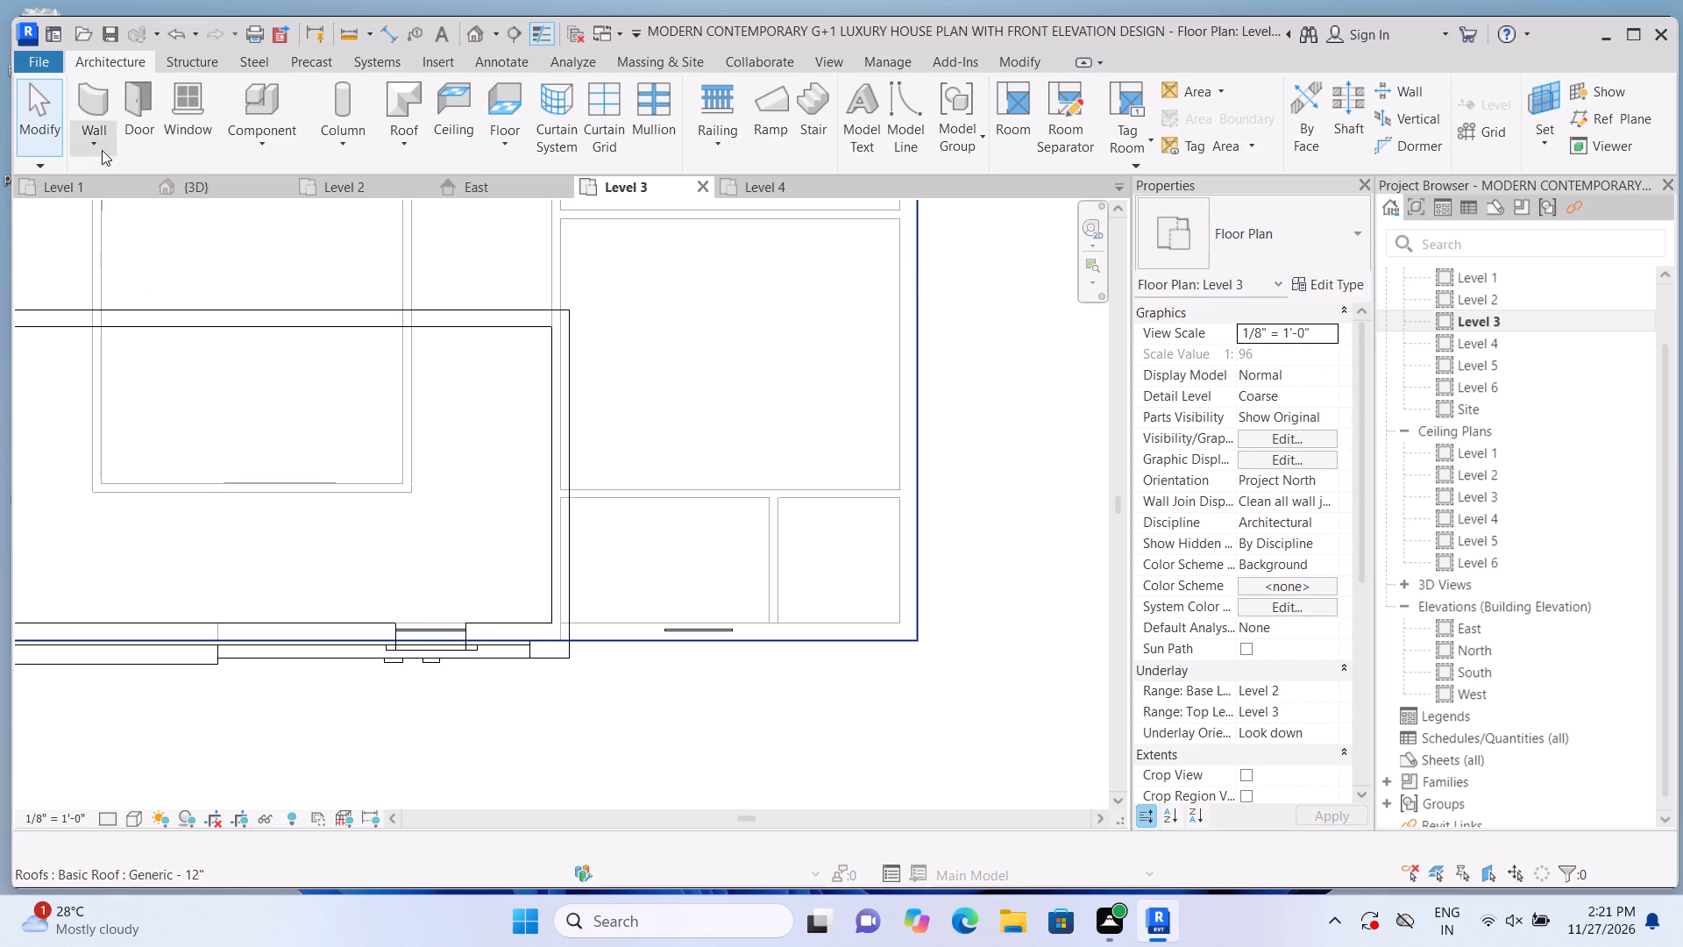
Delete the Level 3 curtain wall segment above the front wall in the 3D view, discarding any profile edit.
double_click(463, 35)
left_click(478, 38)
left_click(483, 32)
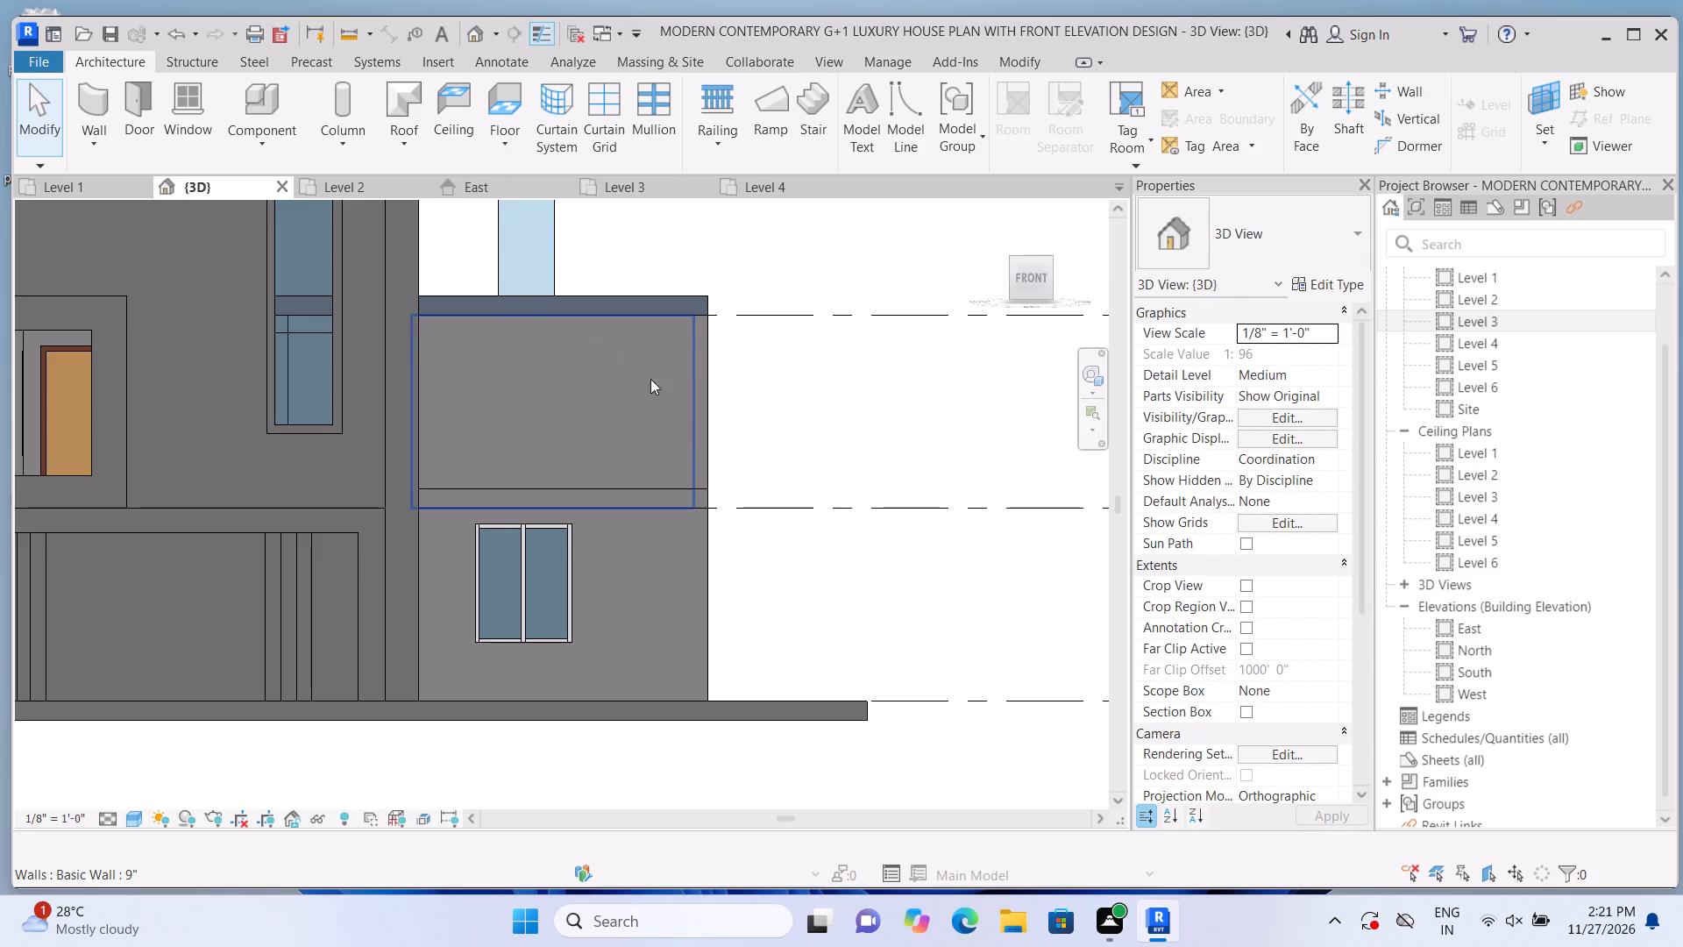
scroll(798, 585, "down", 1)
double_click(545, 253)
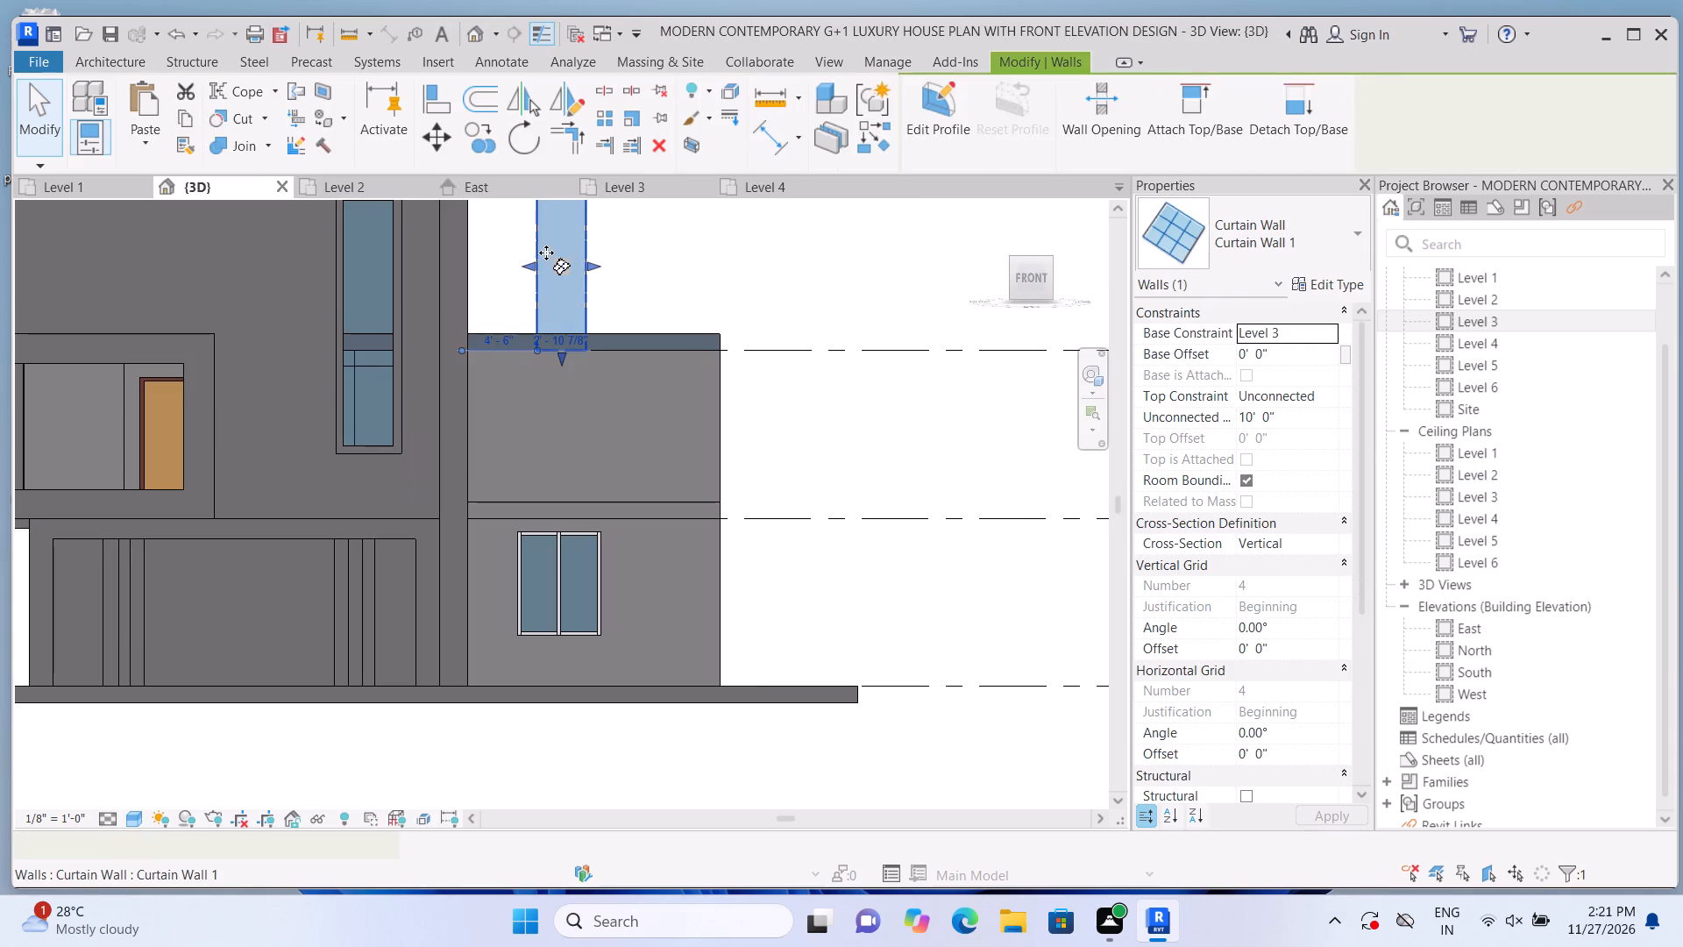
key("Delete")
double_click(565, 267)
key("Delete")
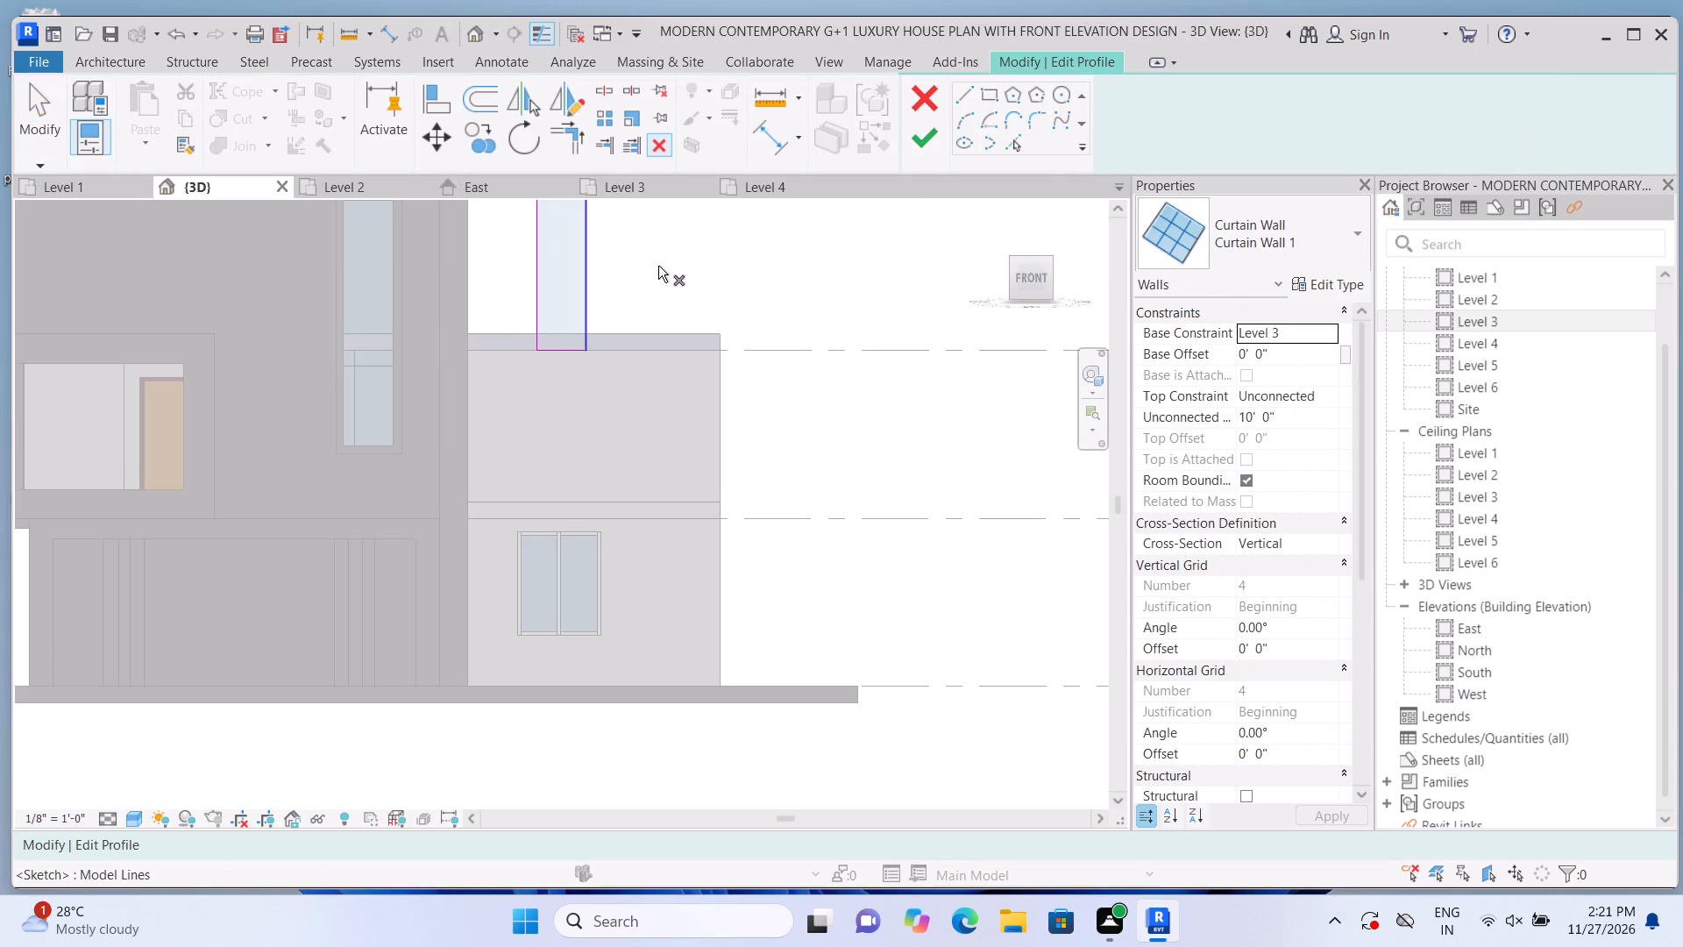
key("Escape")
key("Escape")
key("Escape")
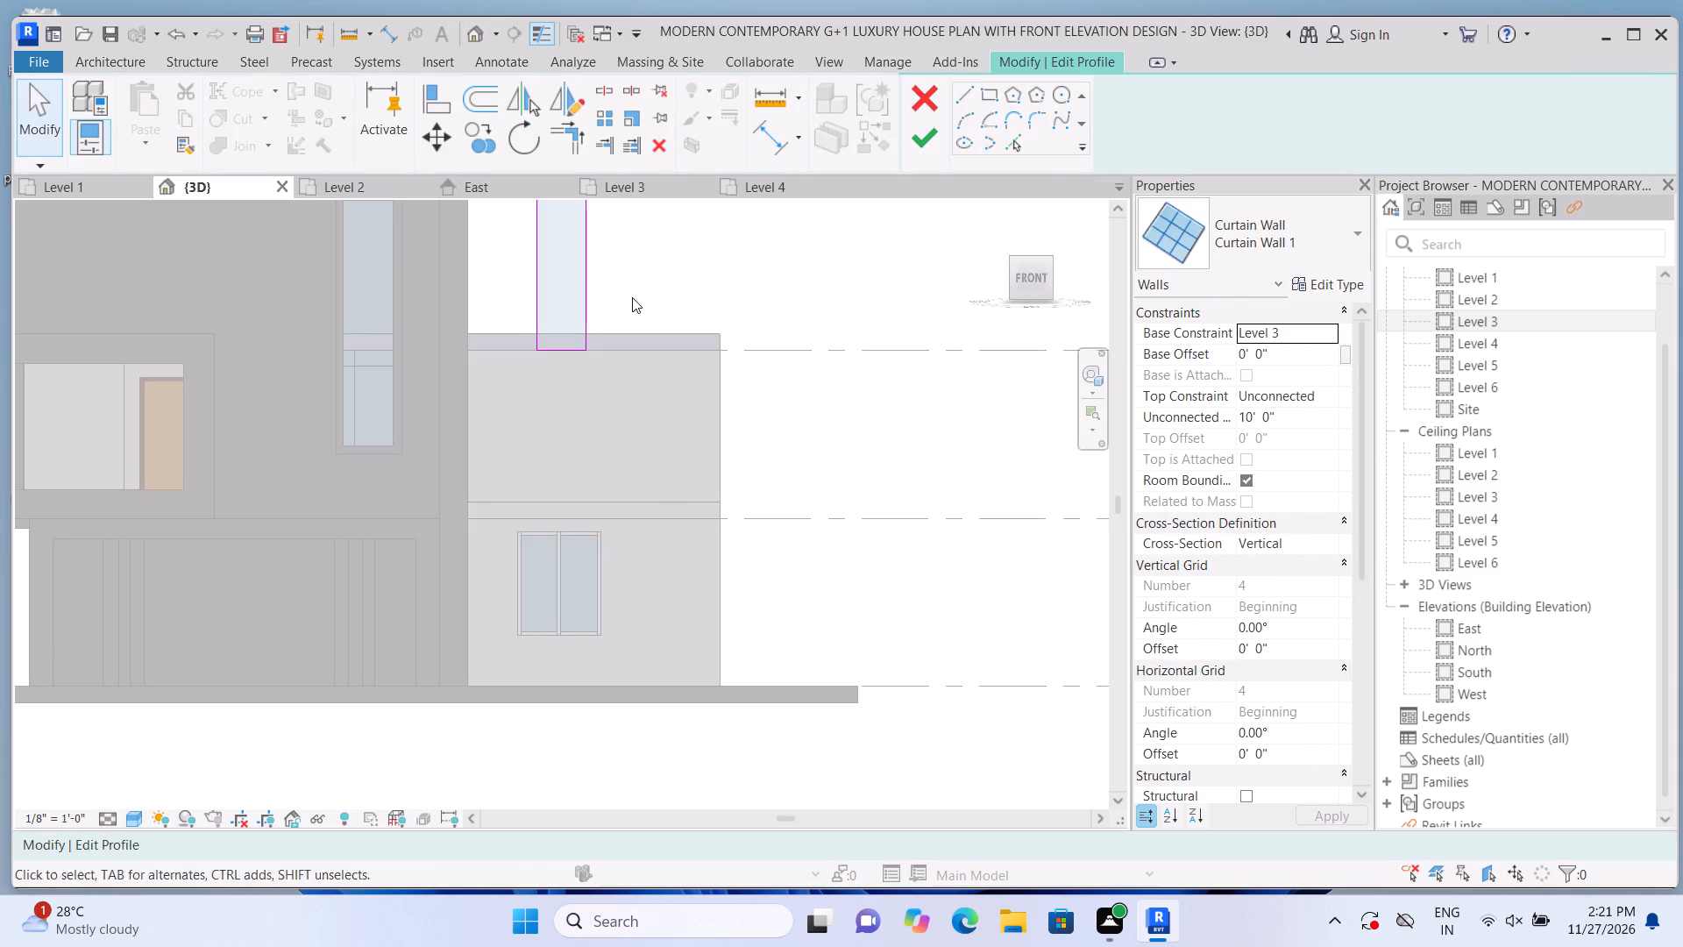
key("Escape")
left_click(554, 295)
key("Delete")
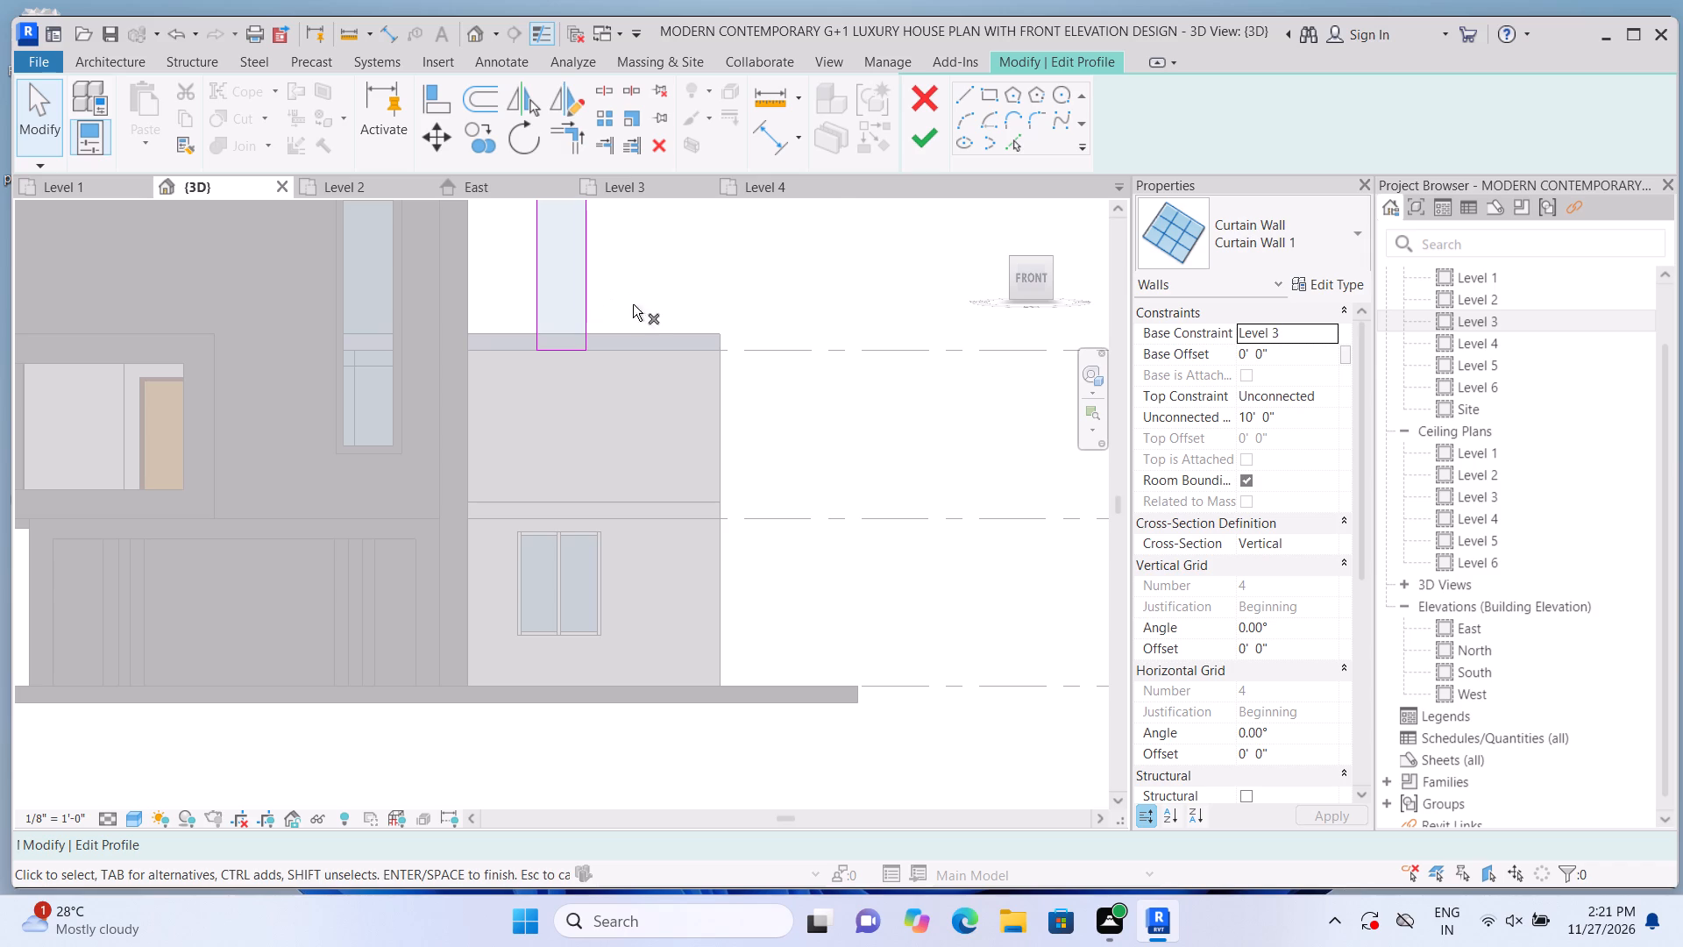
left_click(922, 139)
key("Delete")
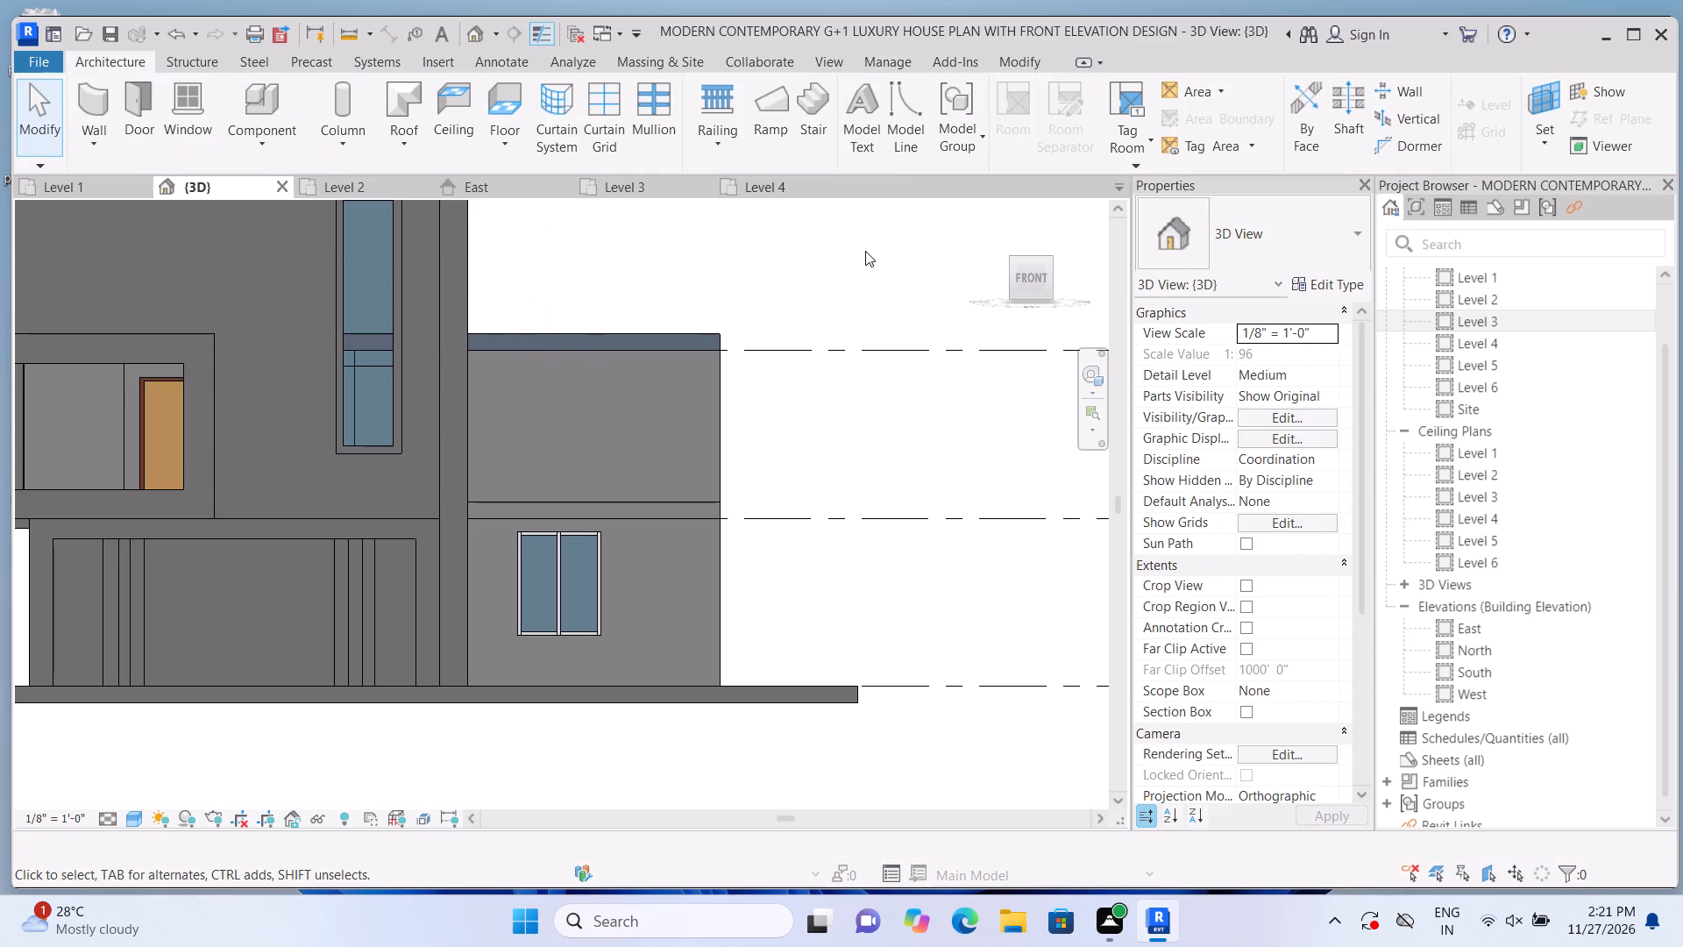
Draw a 4'-6" long, 10'-0" high Curtain Wall 1 segment along the 9" front wall on Level 2, beside the projecting room.
triple_click(1446, 303)
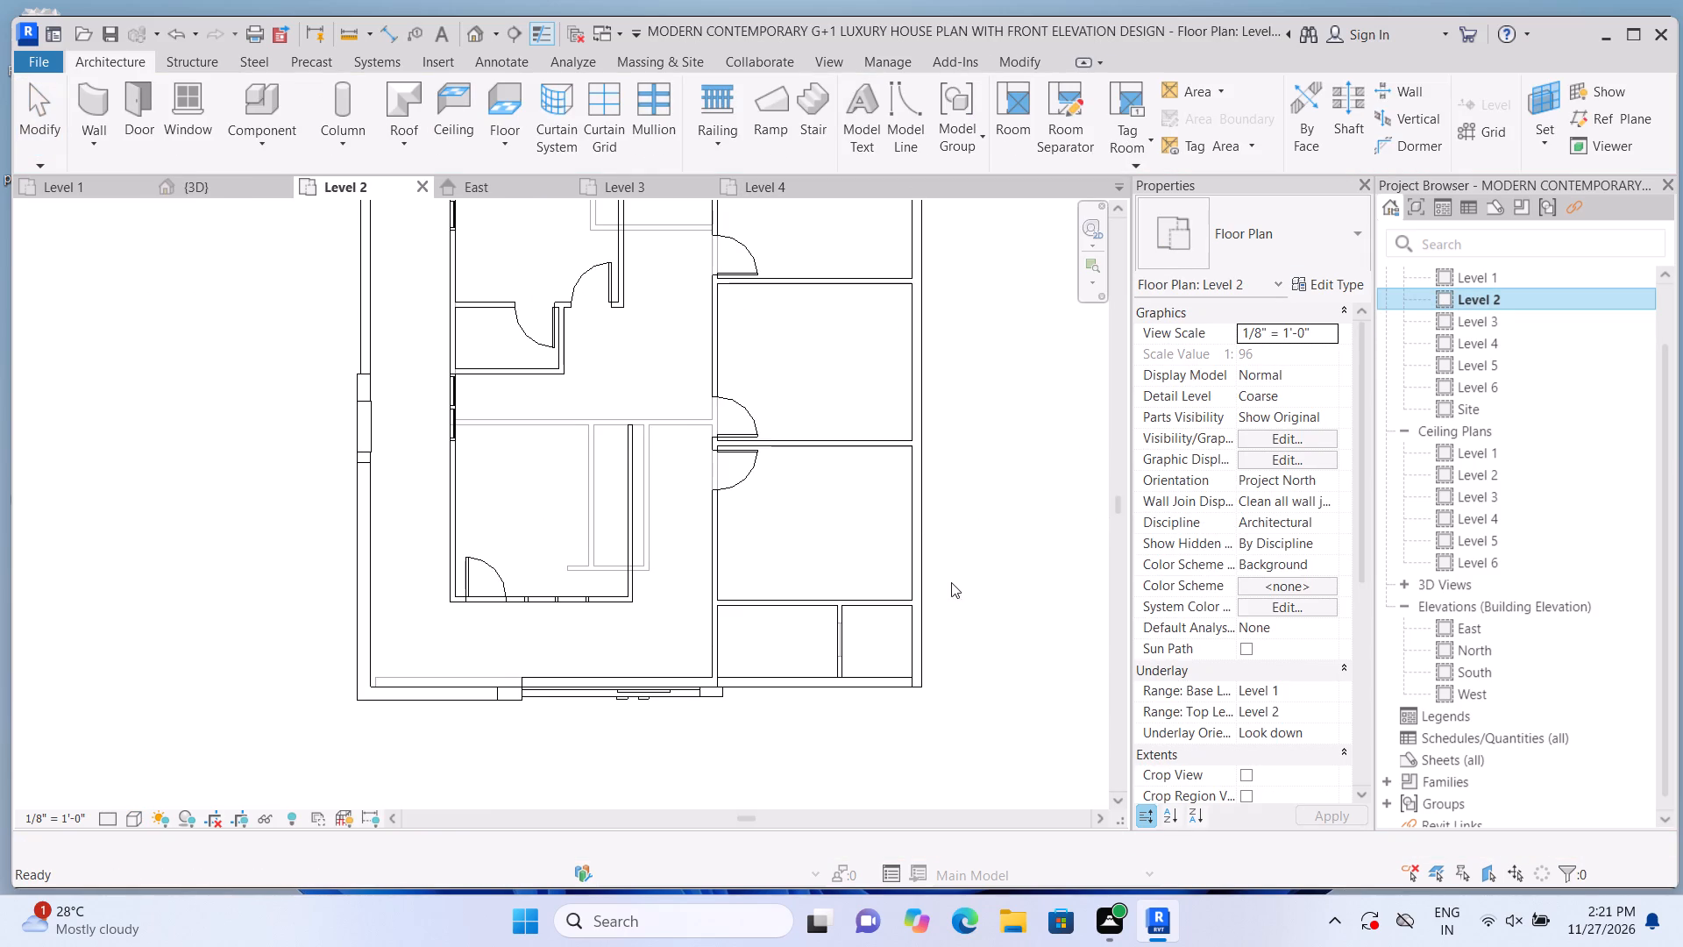
left_click(85, 91)
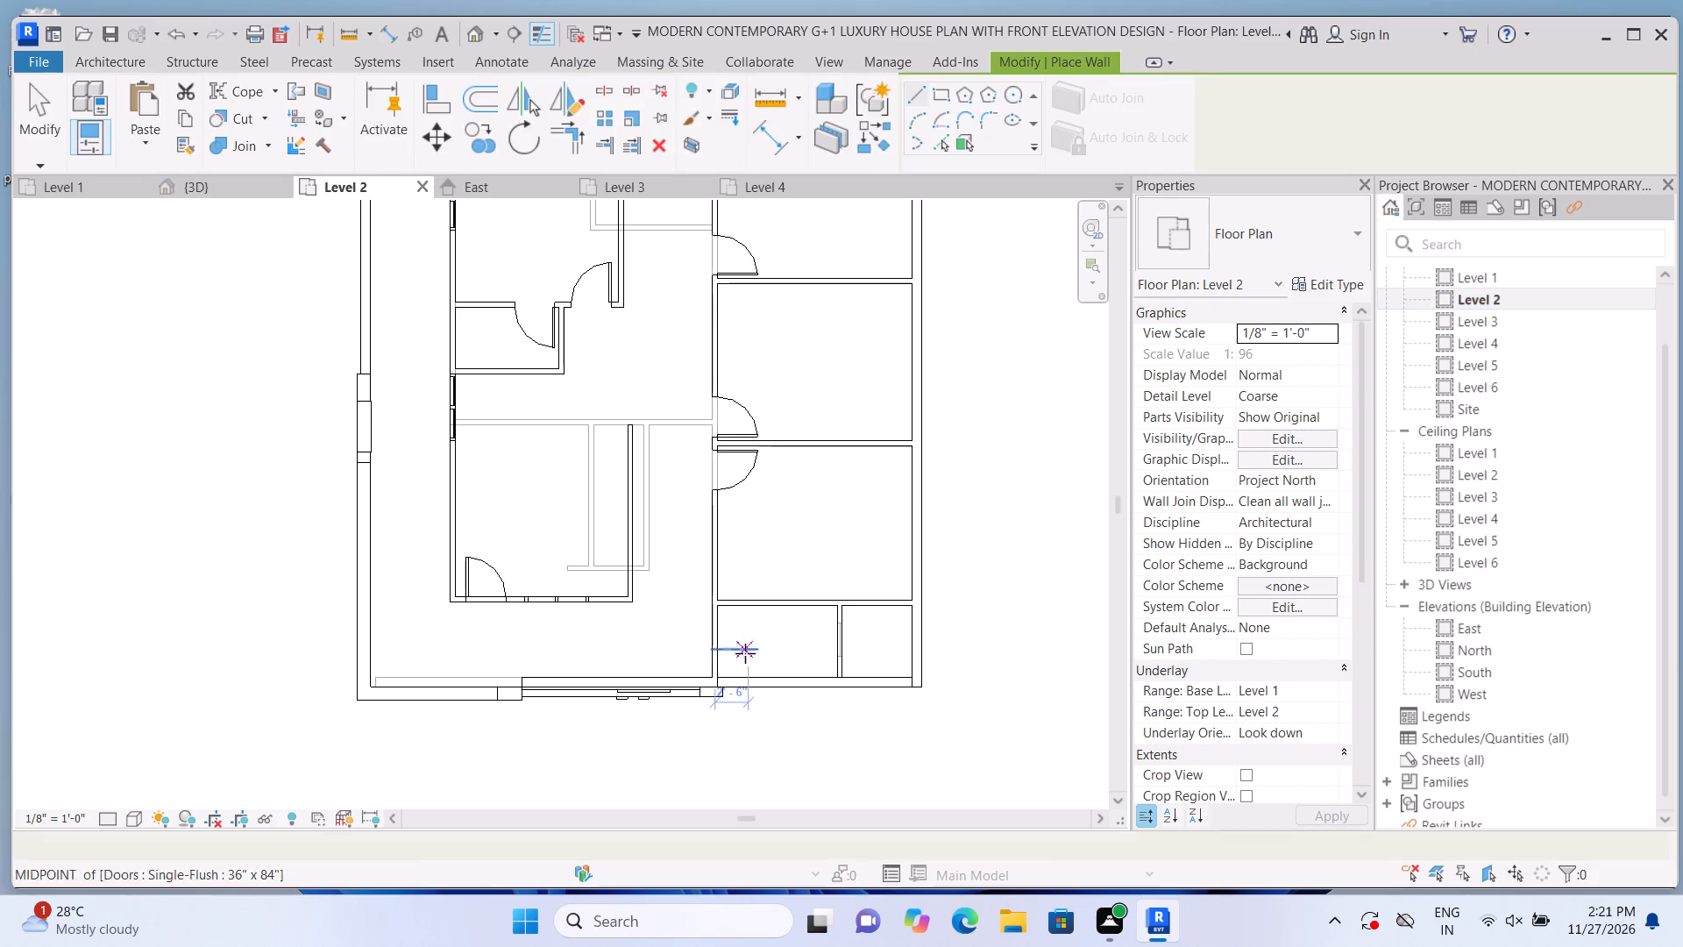
left_click(800, 690)
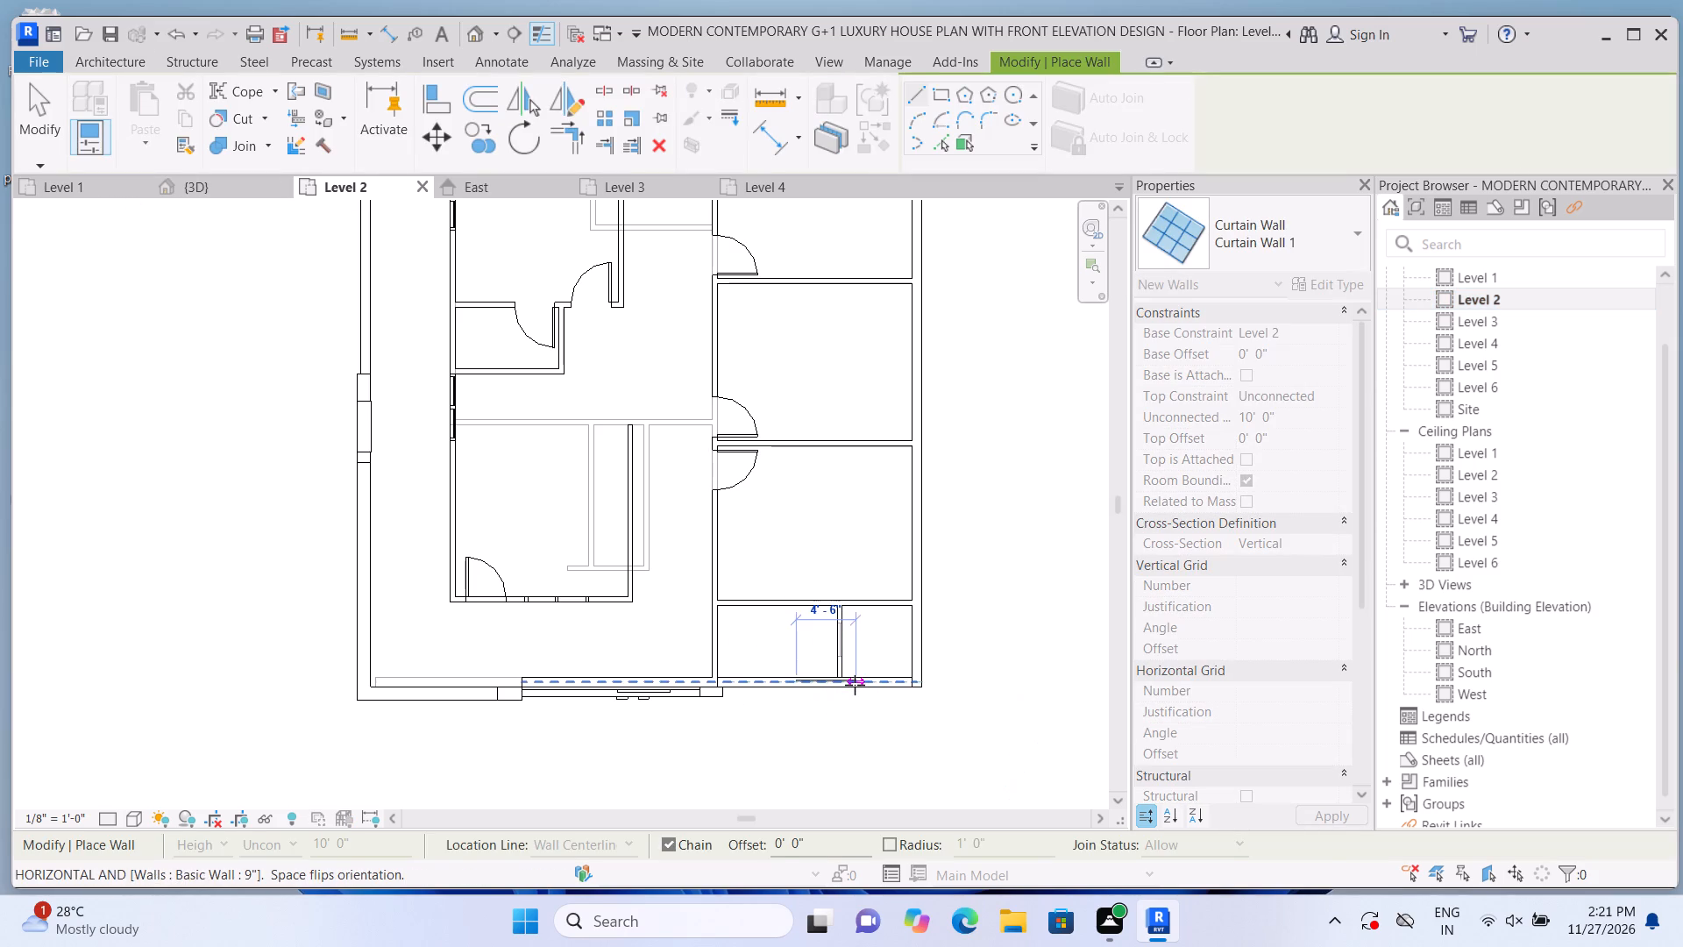
double_click(855, 685)
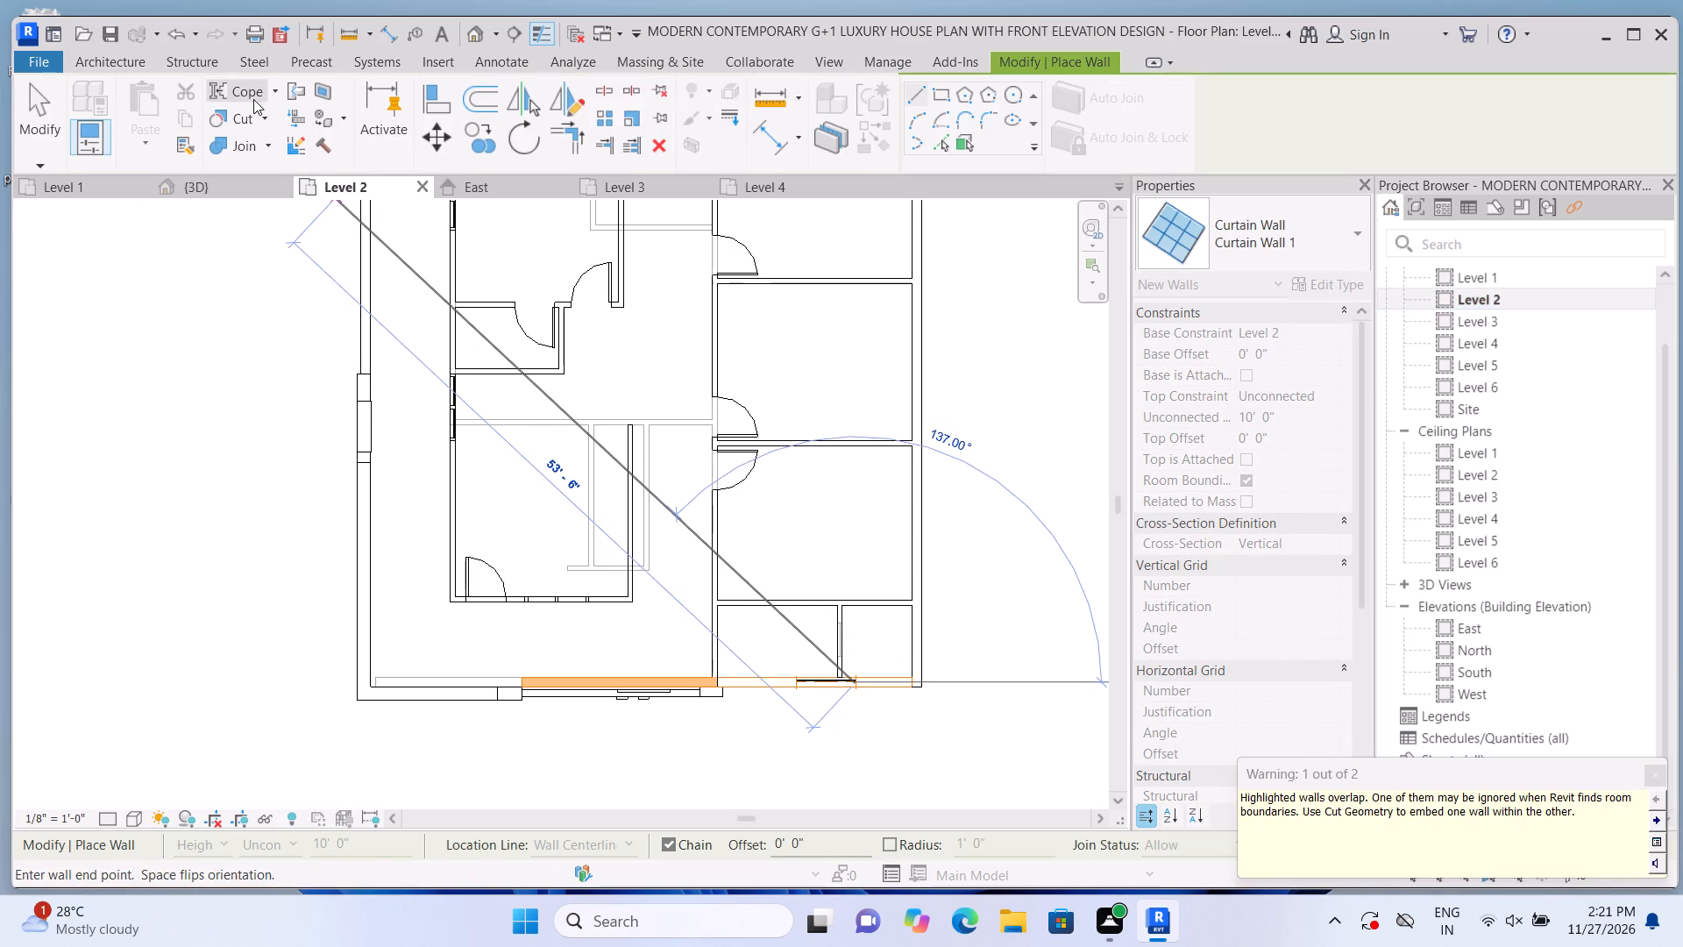
left_click(266, 109)
double_click(266, 138)
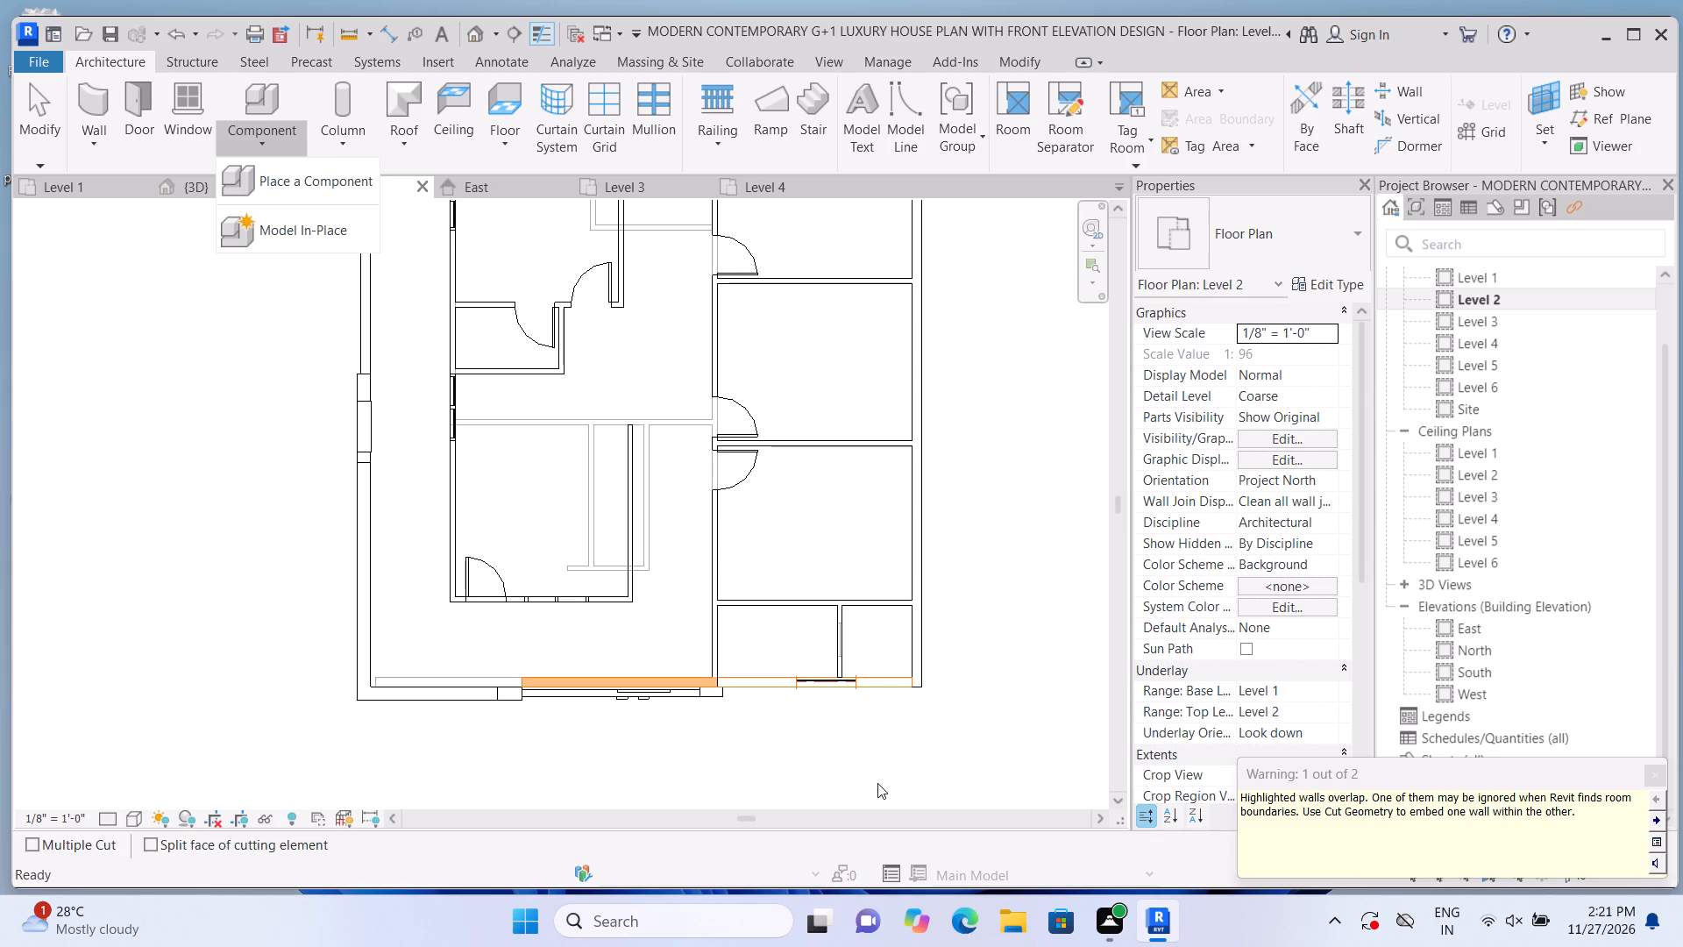
key("Escape")
double_click(1646, 779)
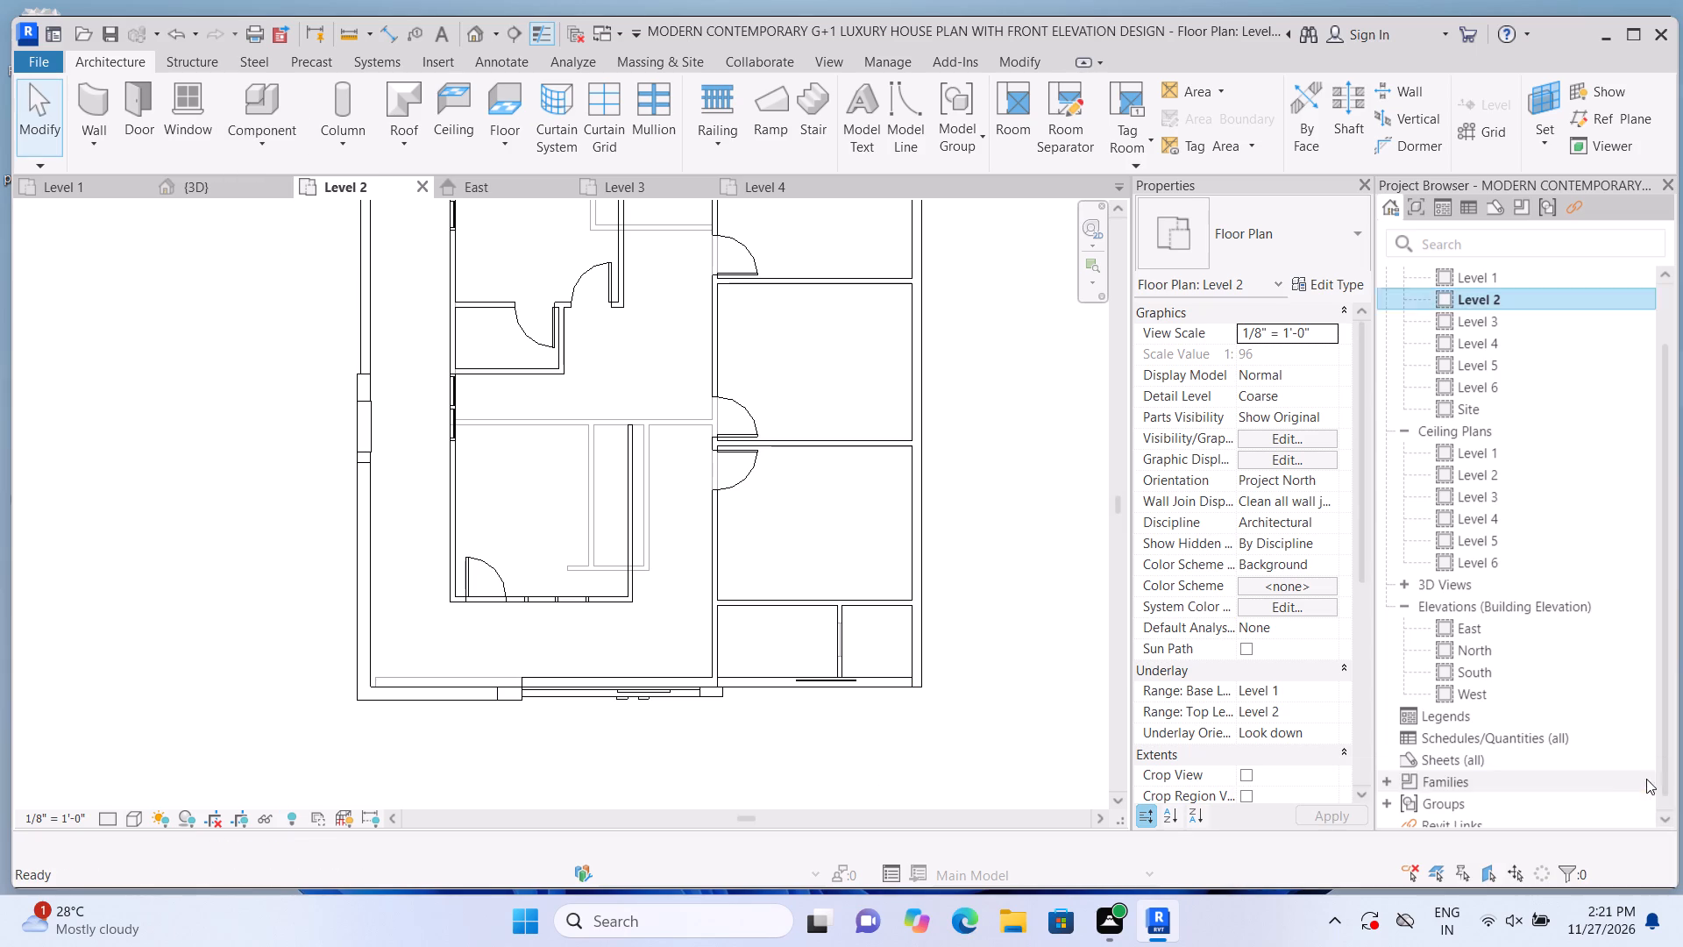
Select the new Level 2 curtain wall segment in the front wall.
scroll(839, 684, "up", 3)
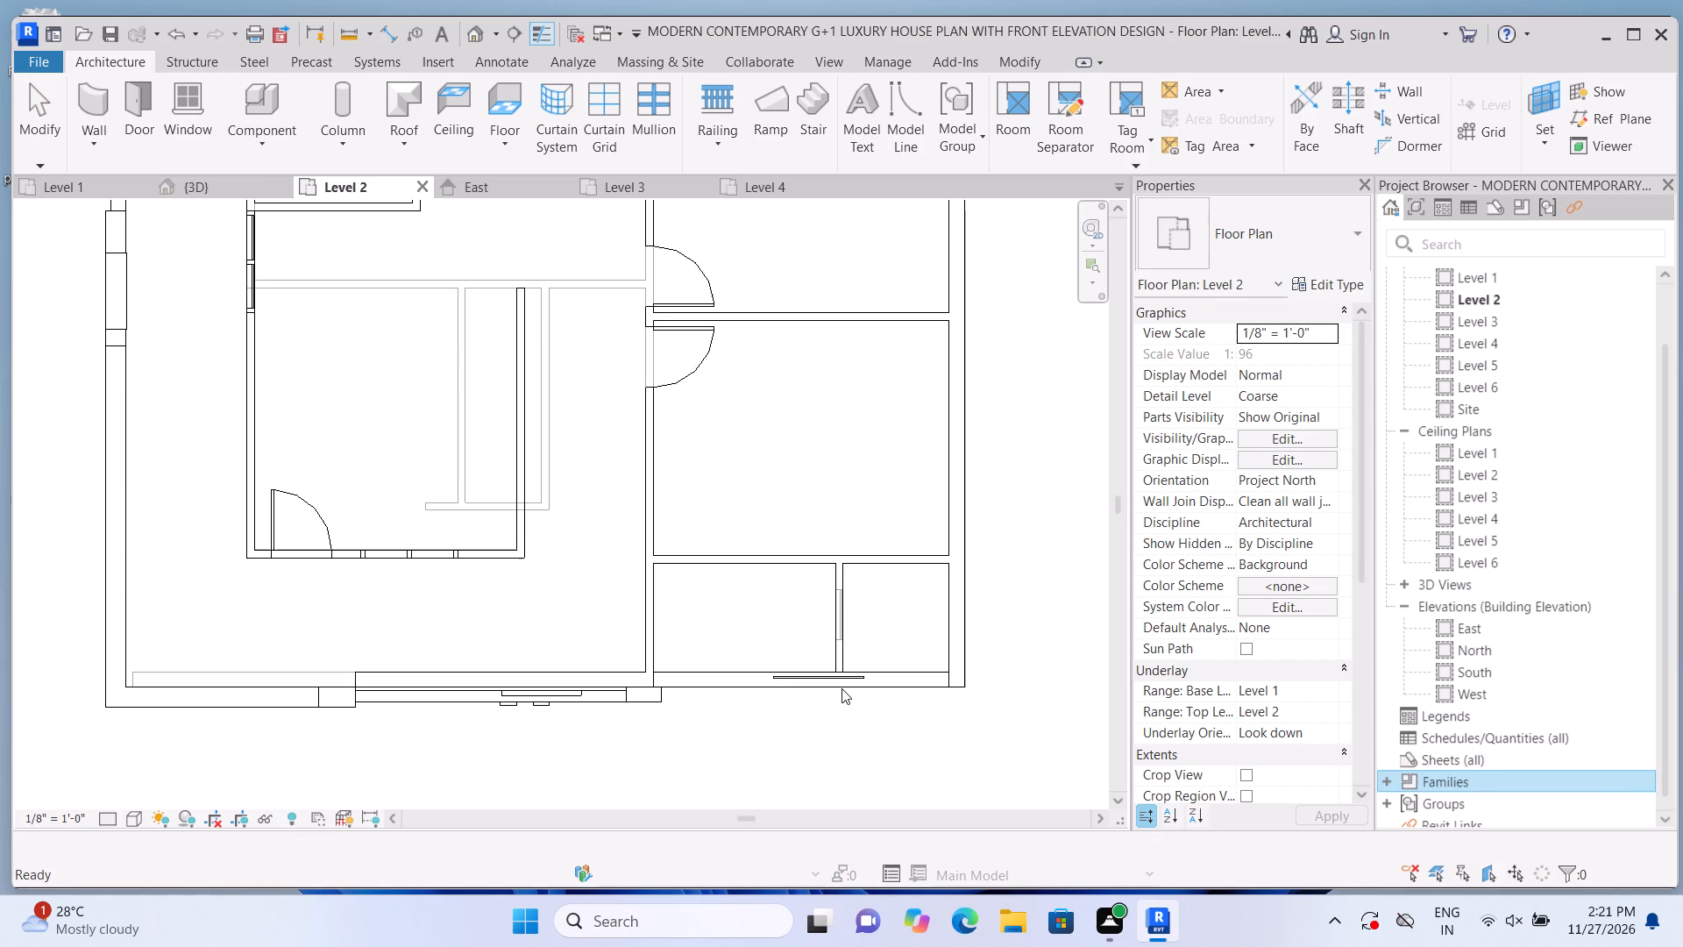
key("Escape")
double_click(823, 675)
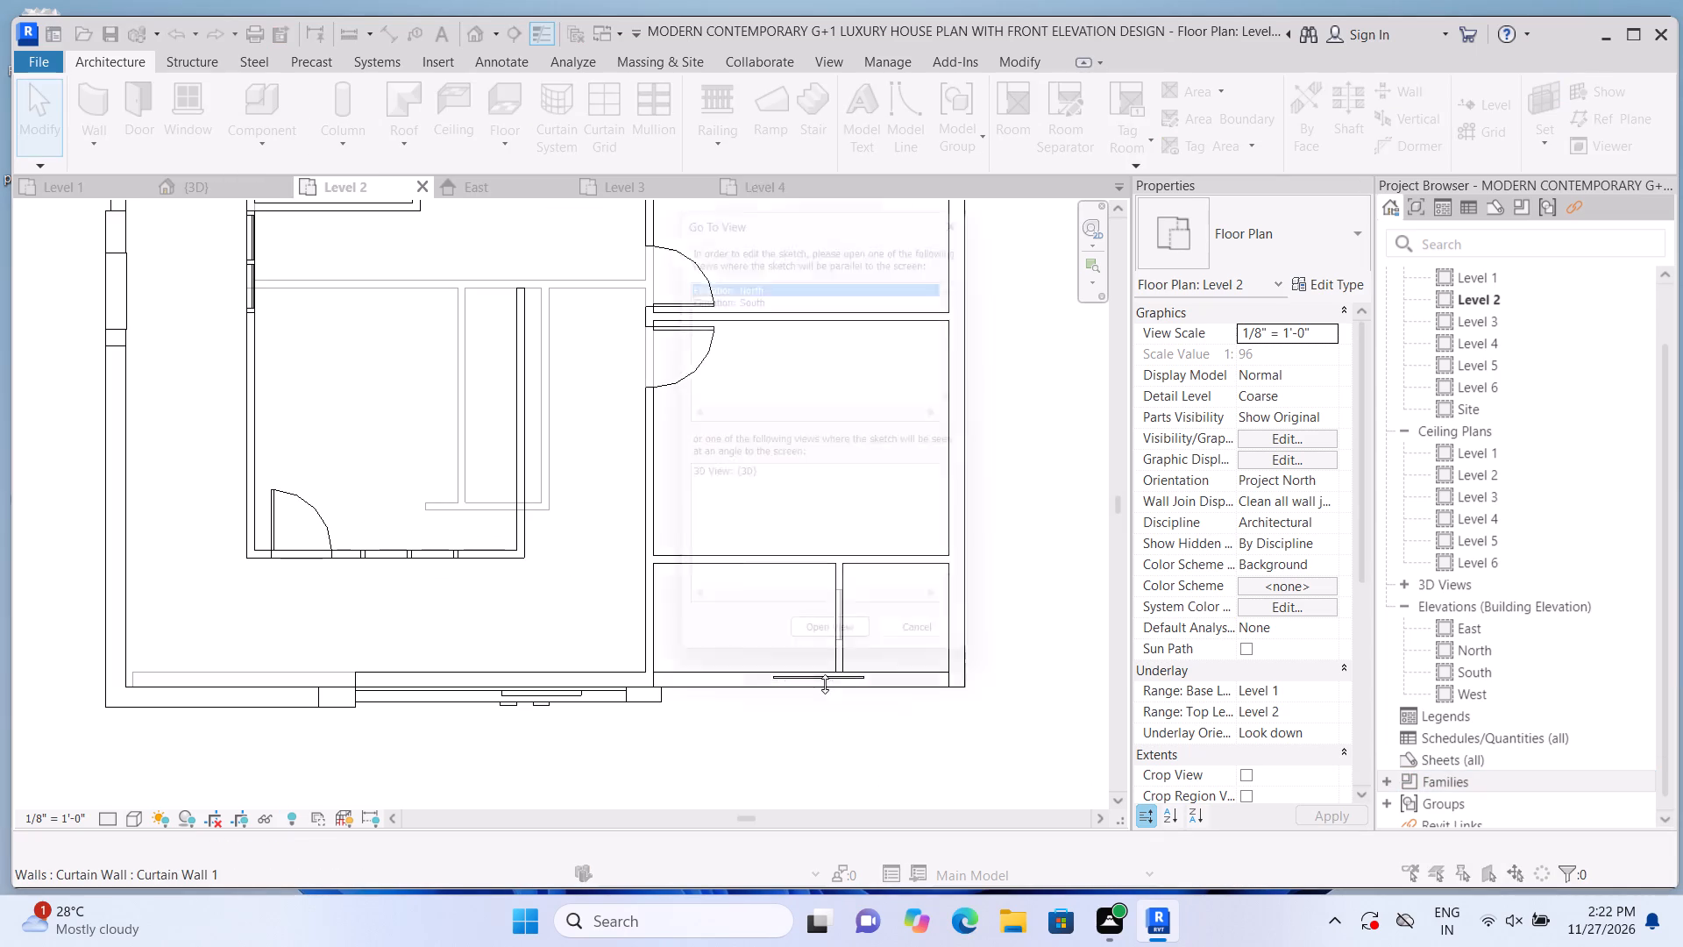
double_click(973, 213)
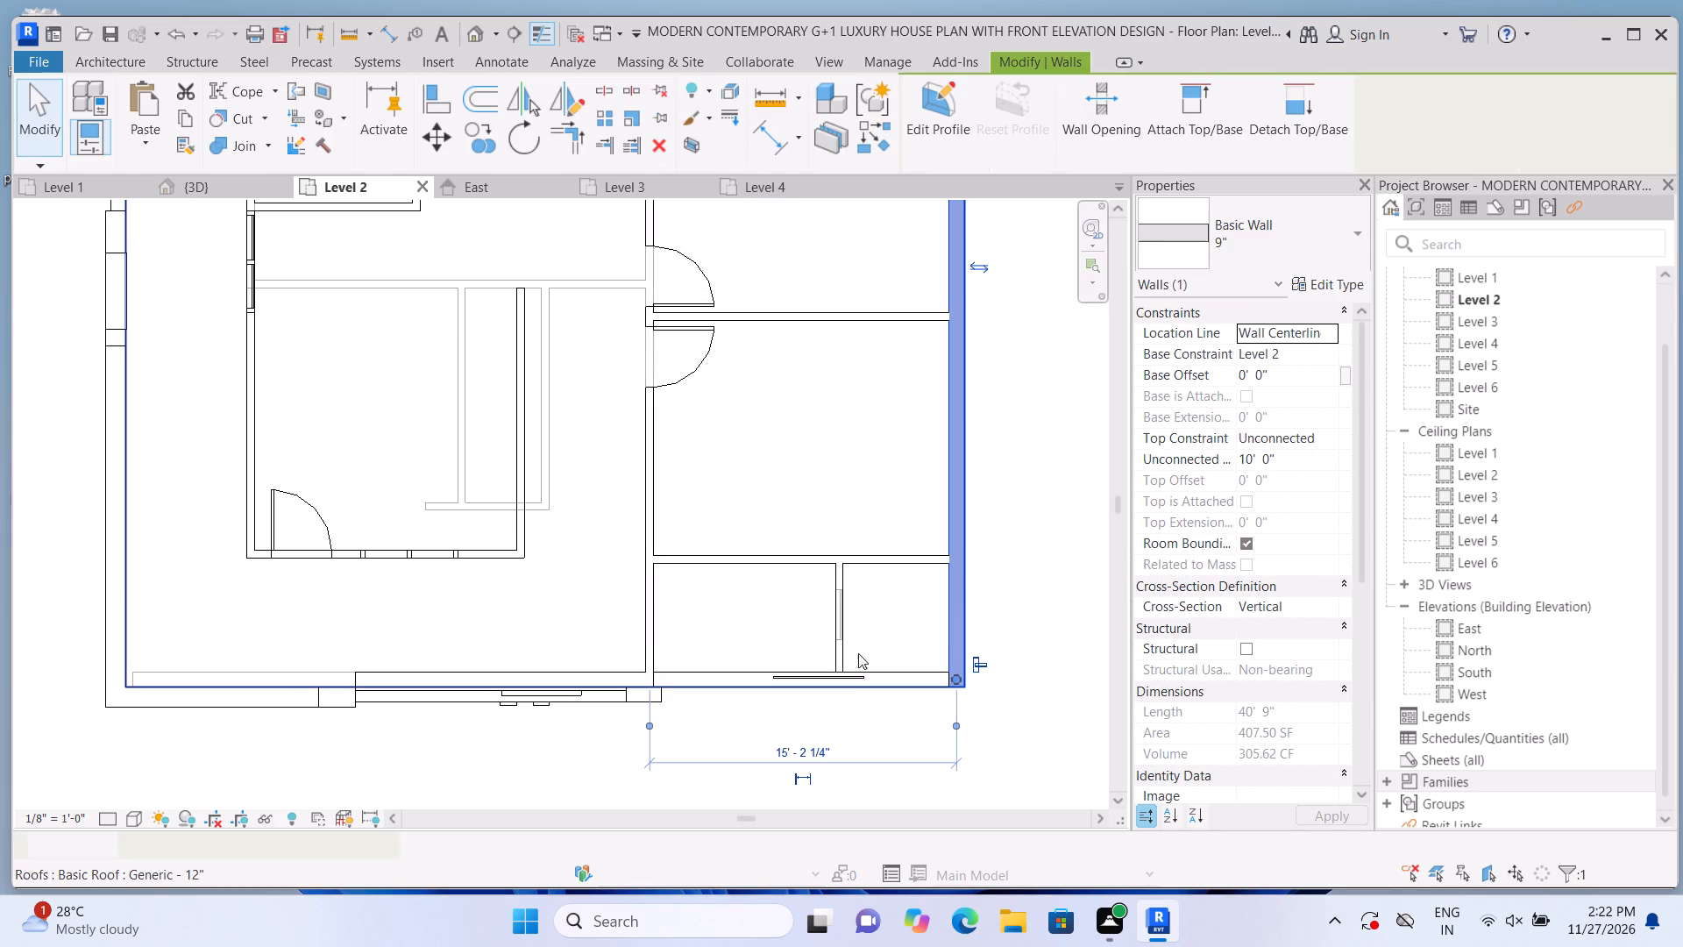
left_click(831, 681)
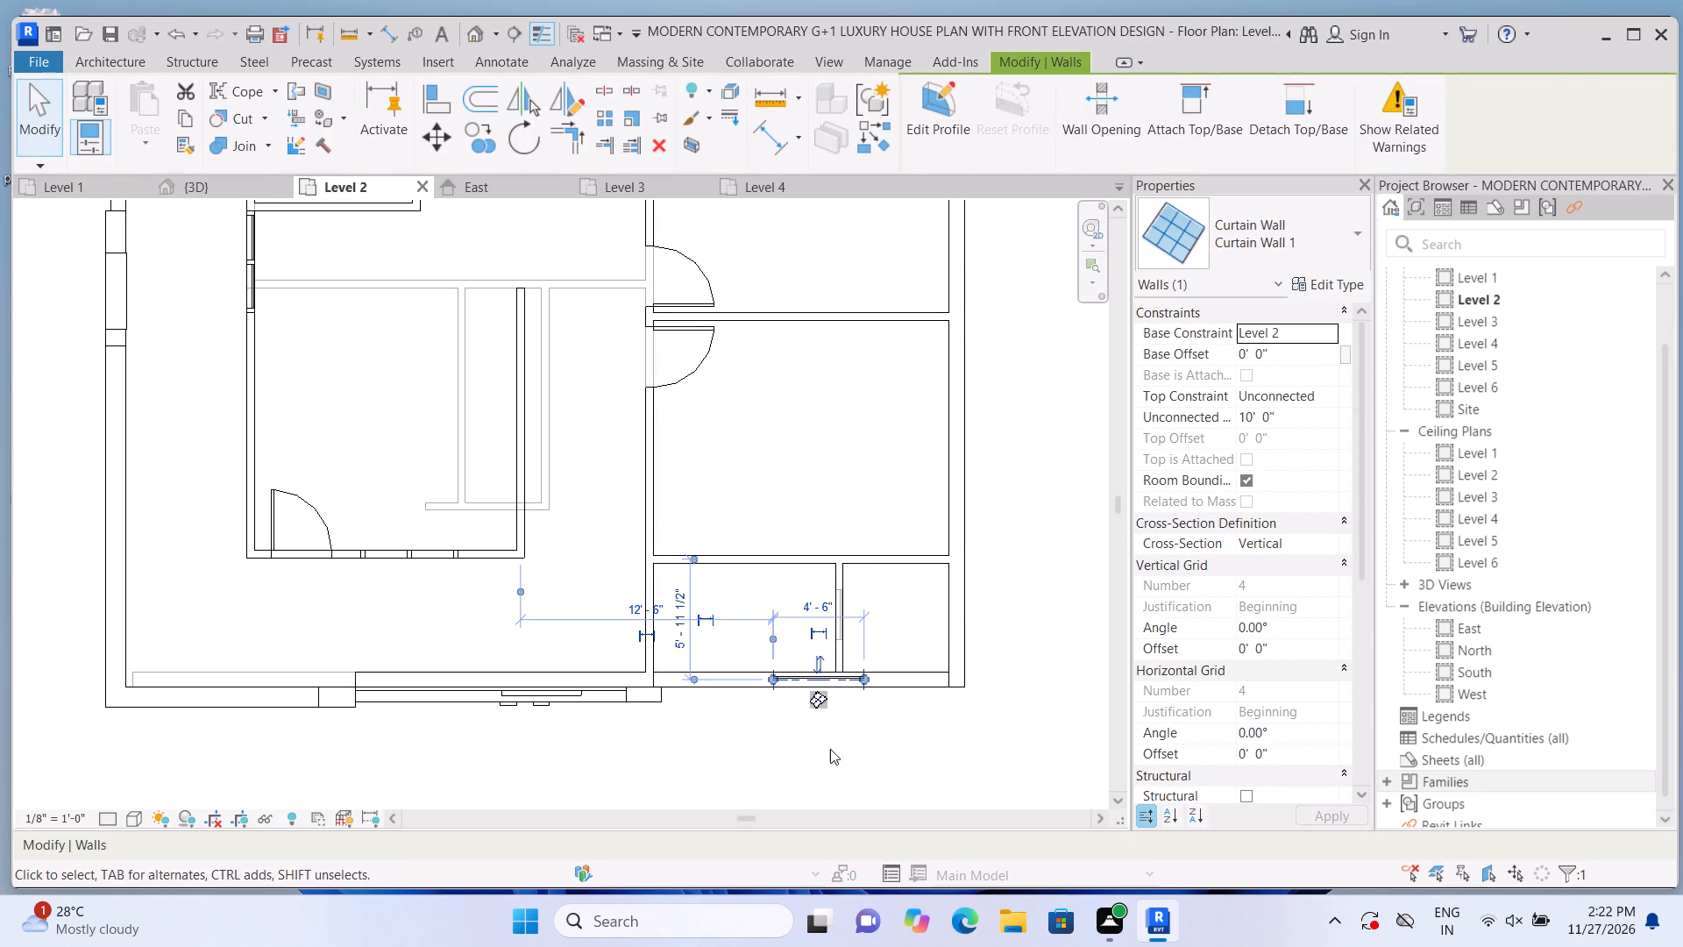
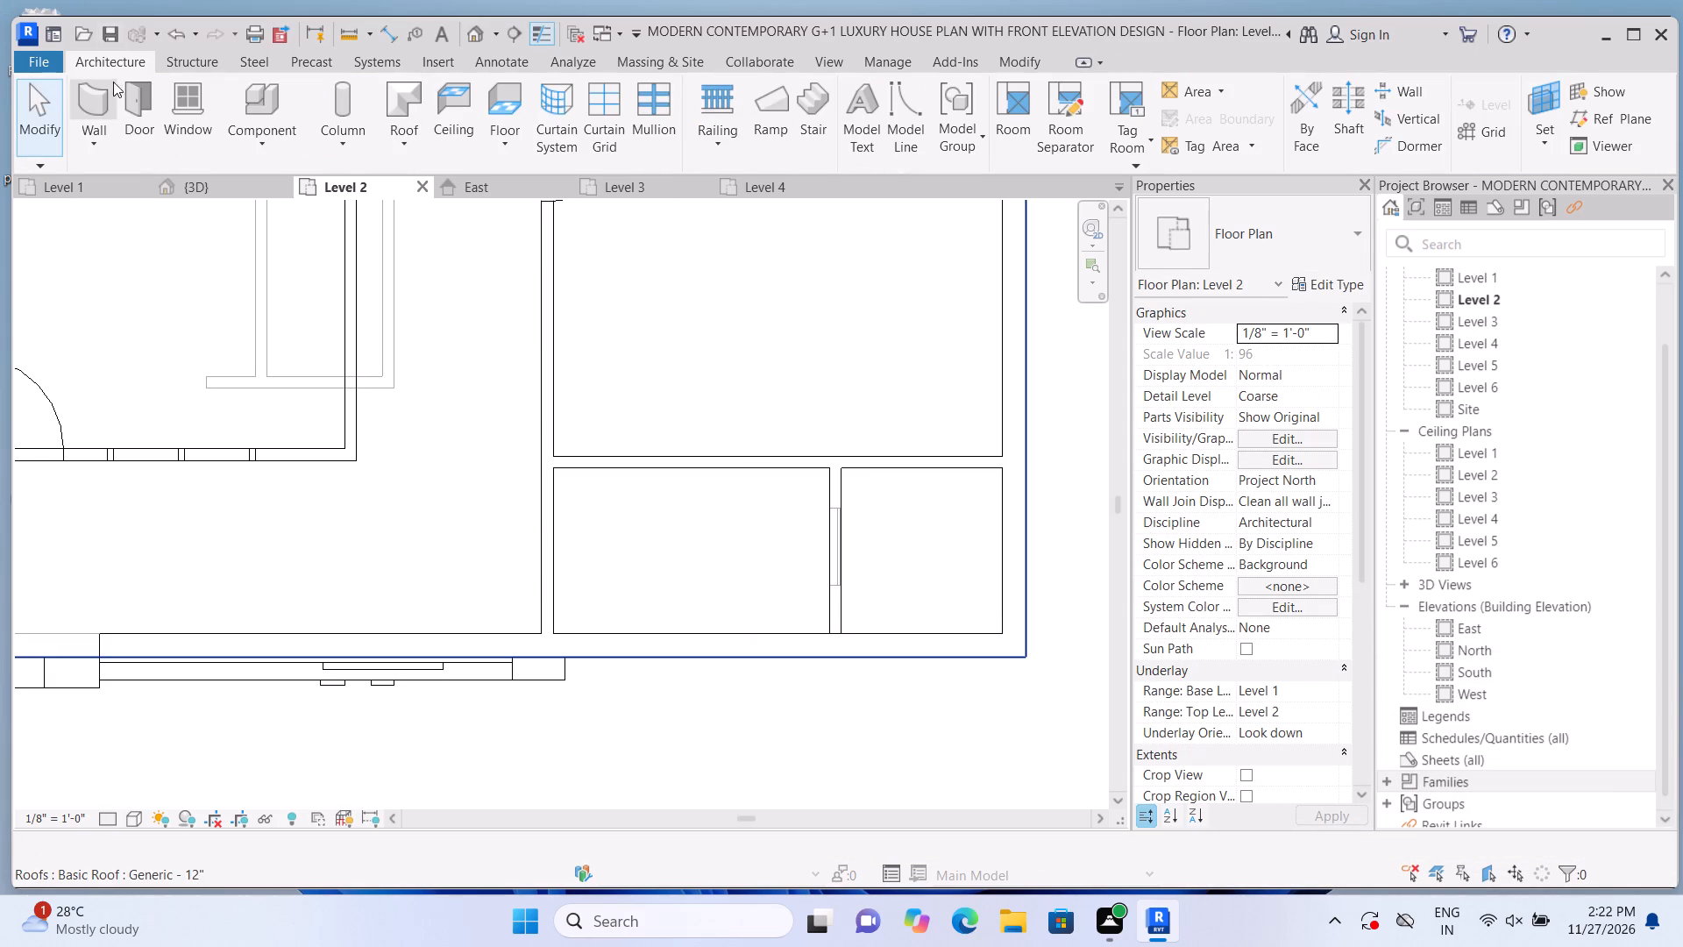
Place a Curtain Wall 1 segment about 2'-7 1/2" long within the front exterior wall on Level 2.
double_click(99, 99)
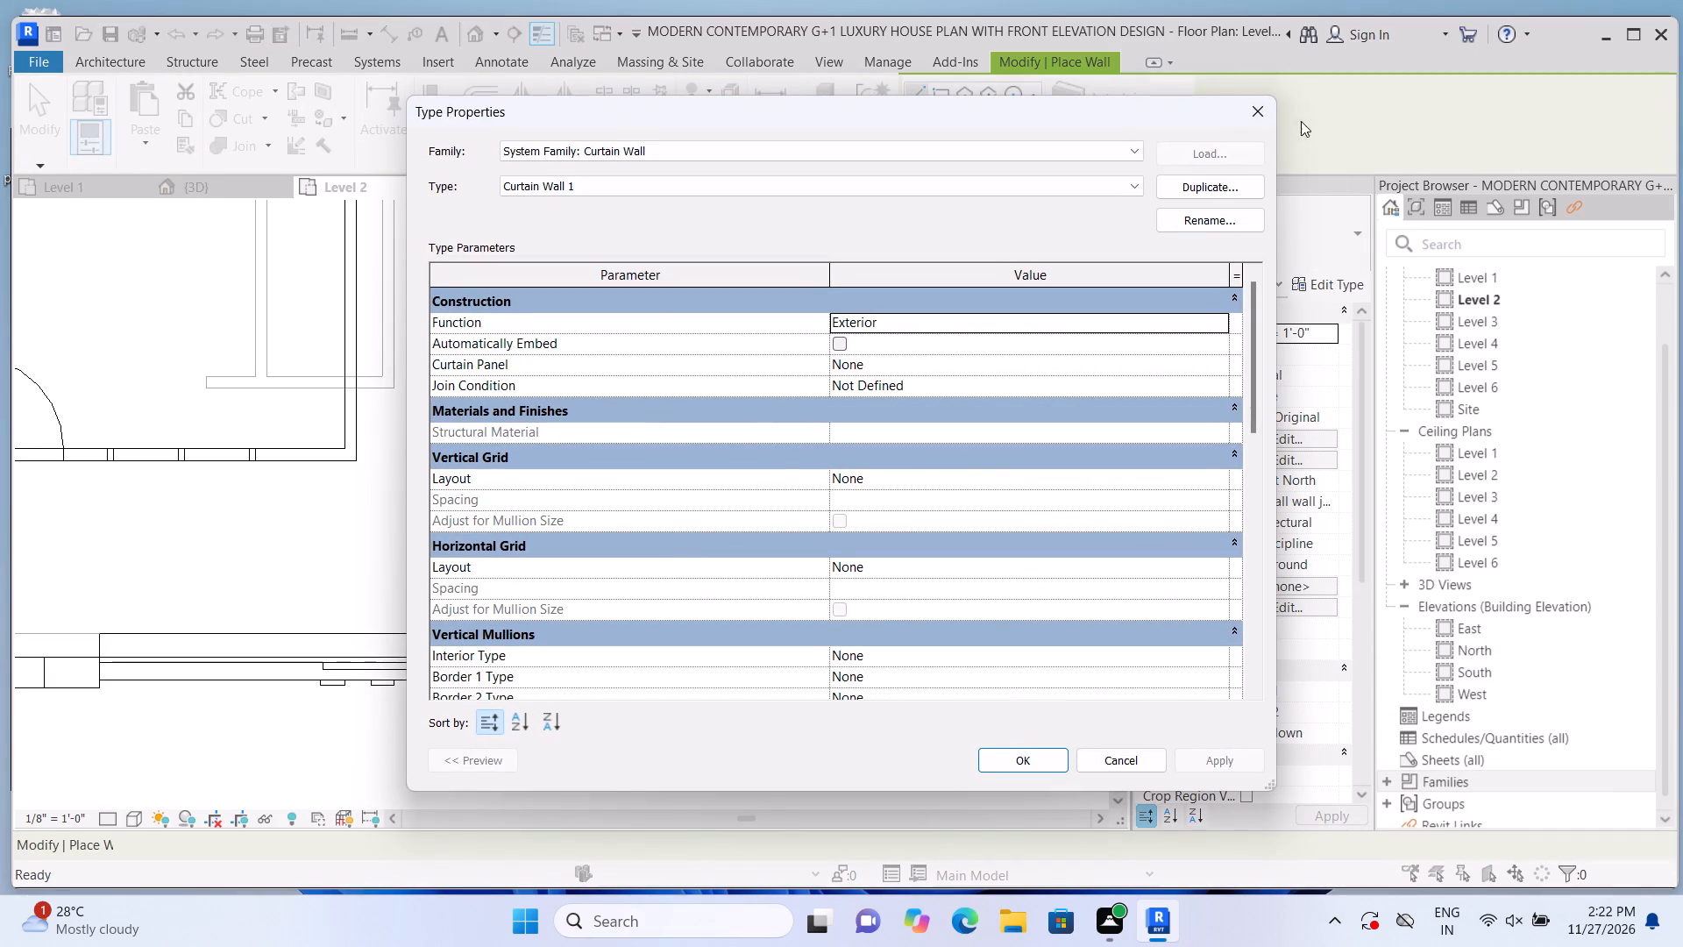
left_click(1267, 111)
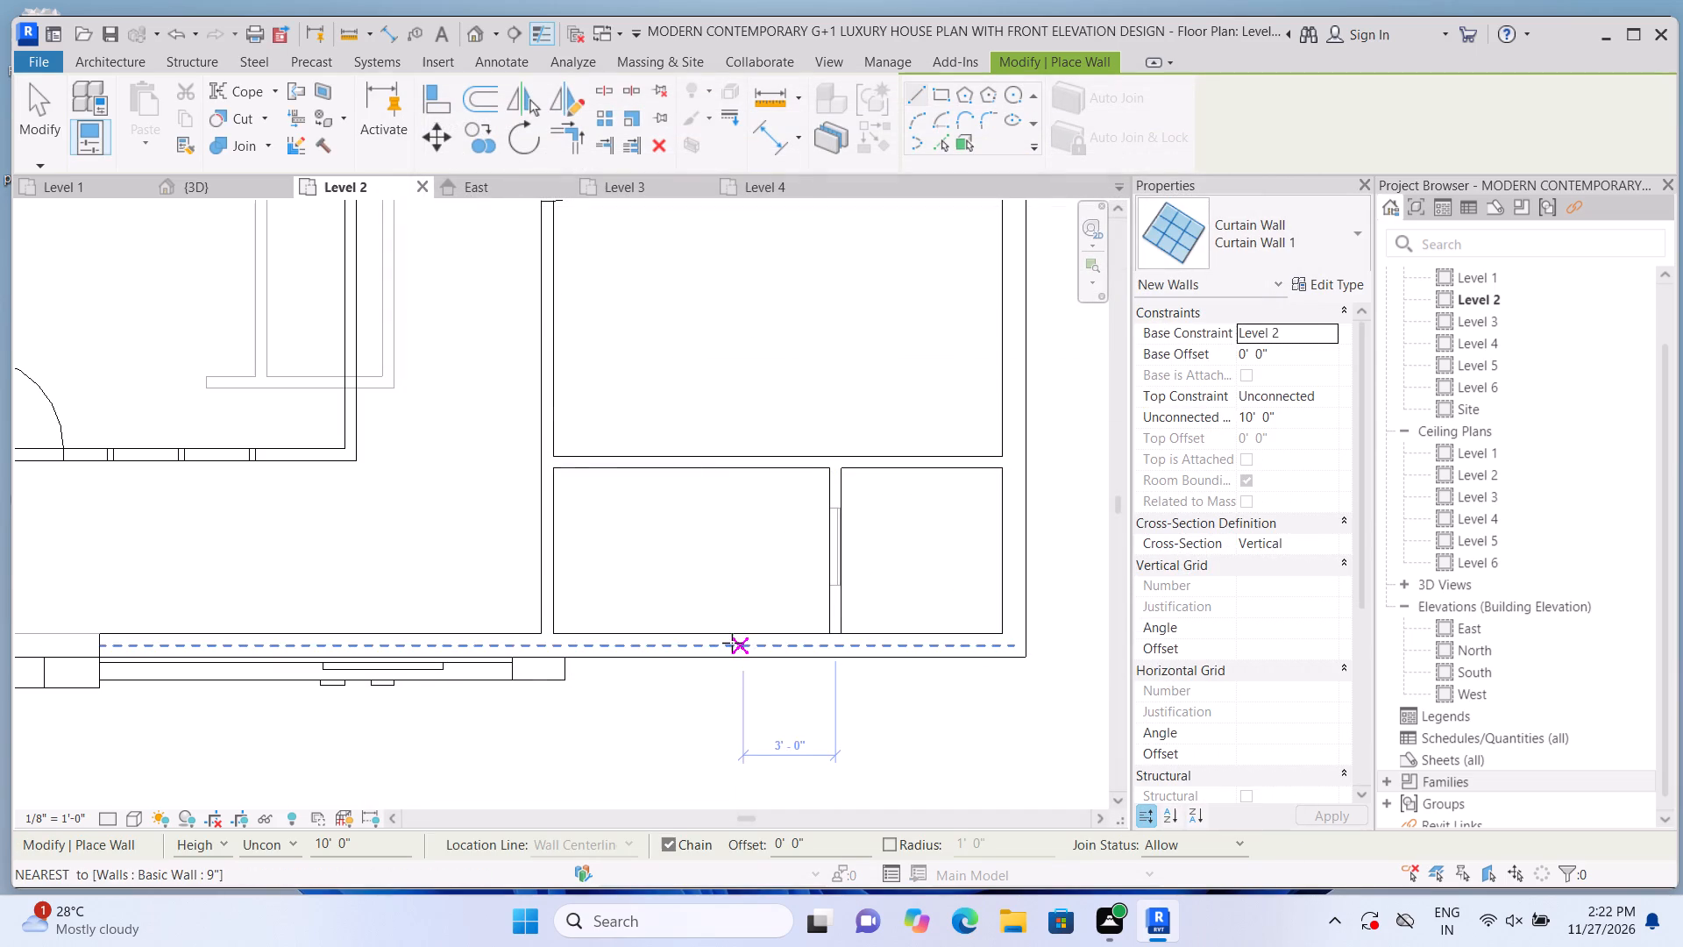
left_click(731, 643)
left_click(814, 637)
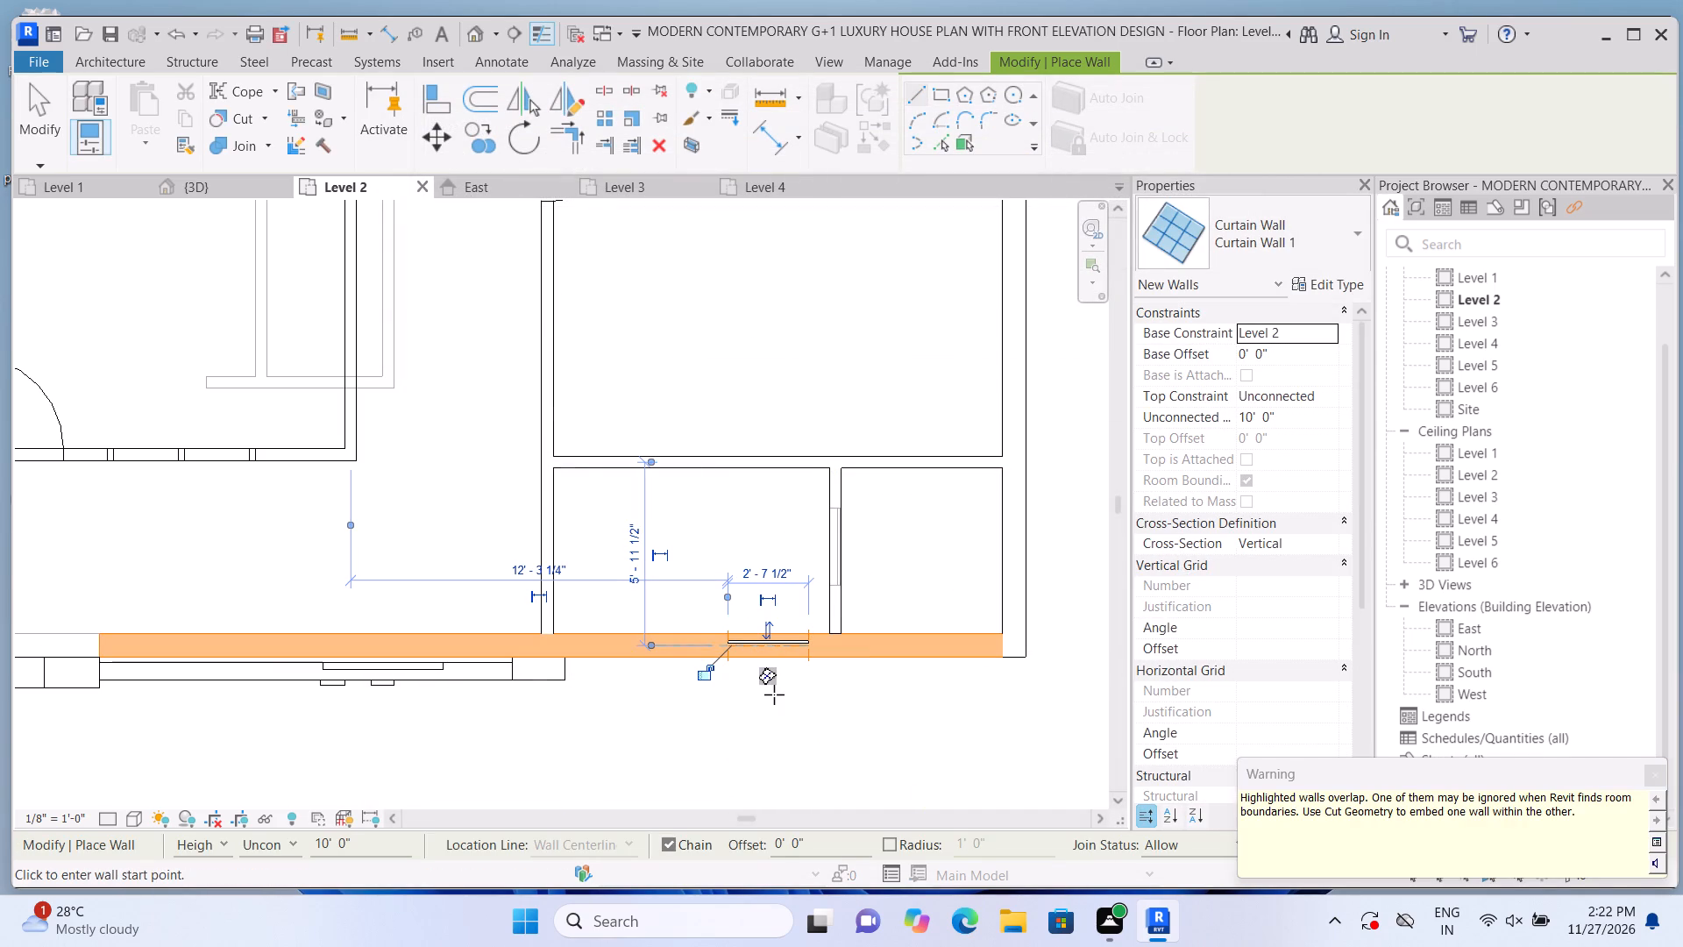
Cut the front exterior wall with the new curtain wall so the glazing is embedded in it.
left_click(268, 125)
left_click(273, 148)
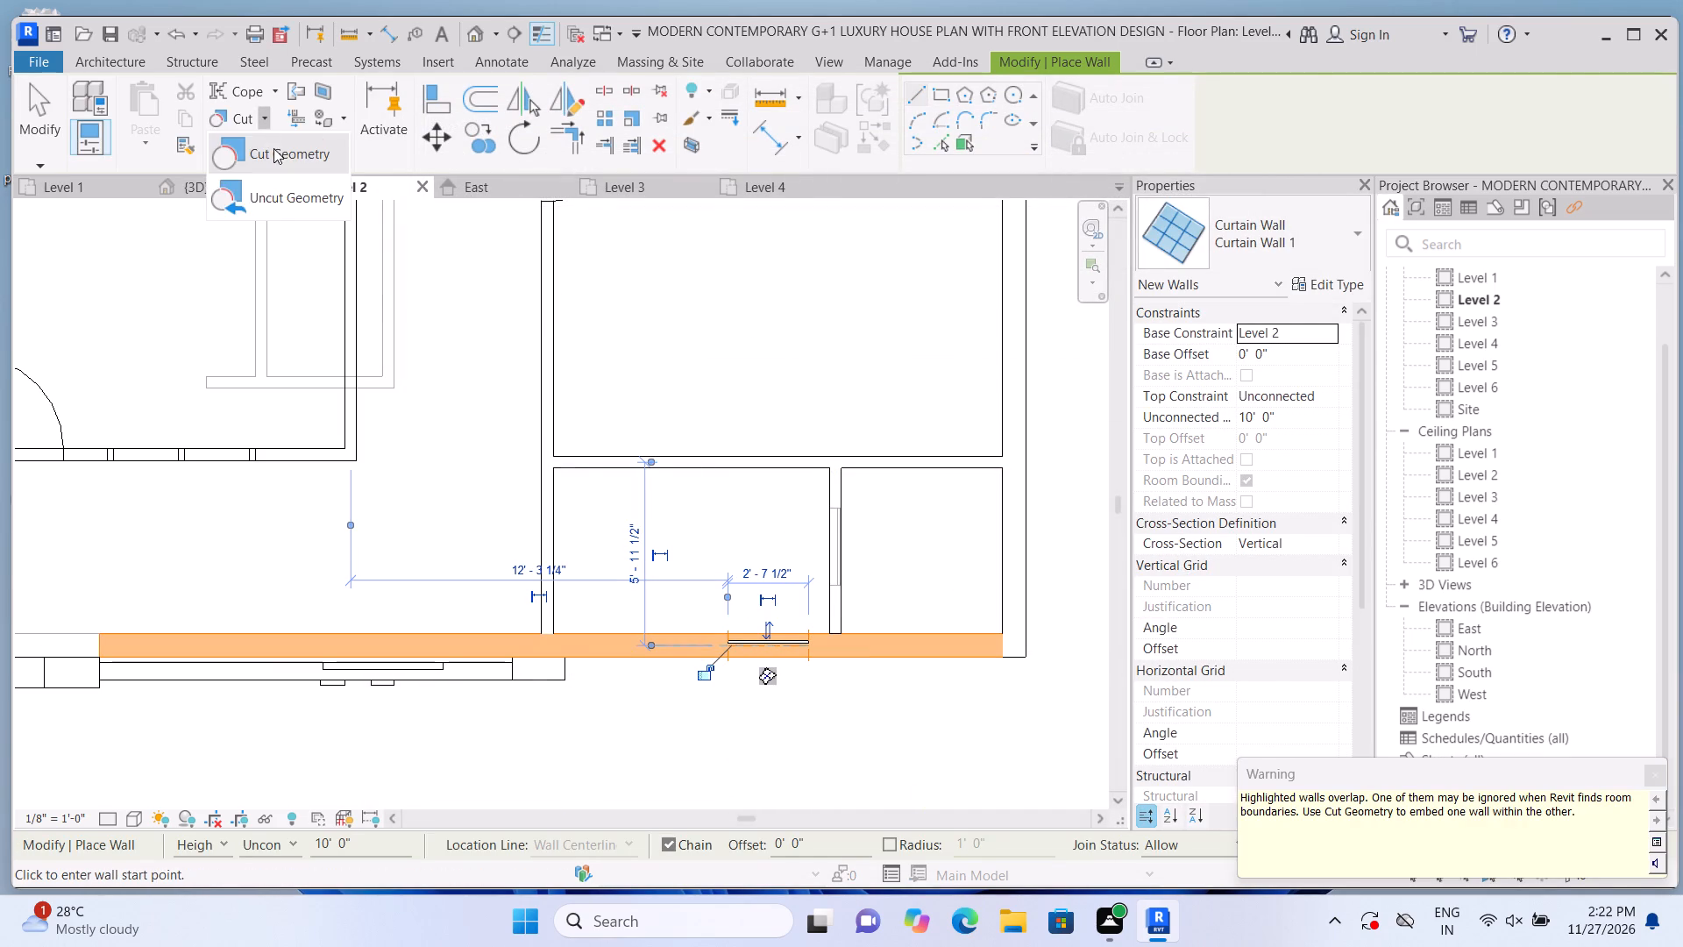
left_click(657, 639)
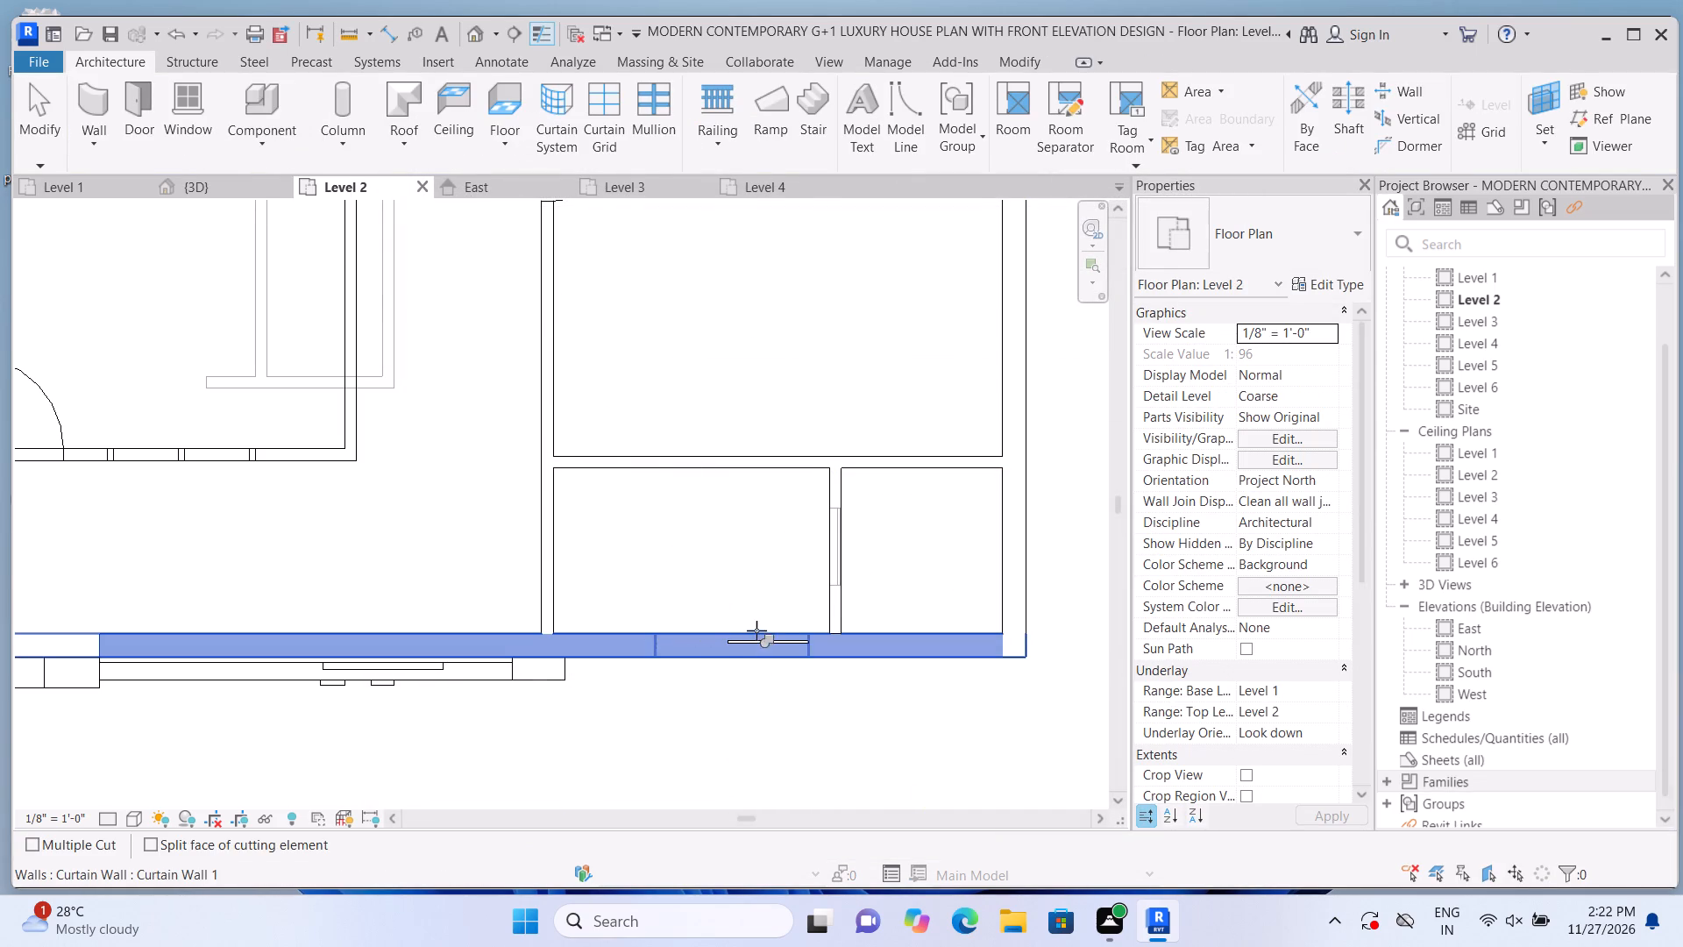
left_click(770, 640)
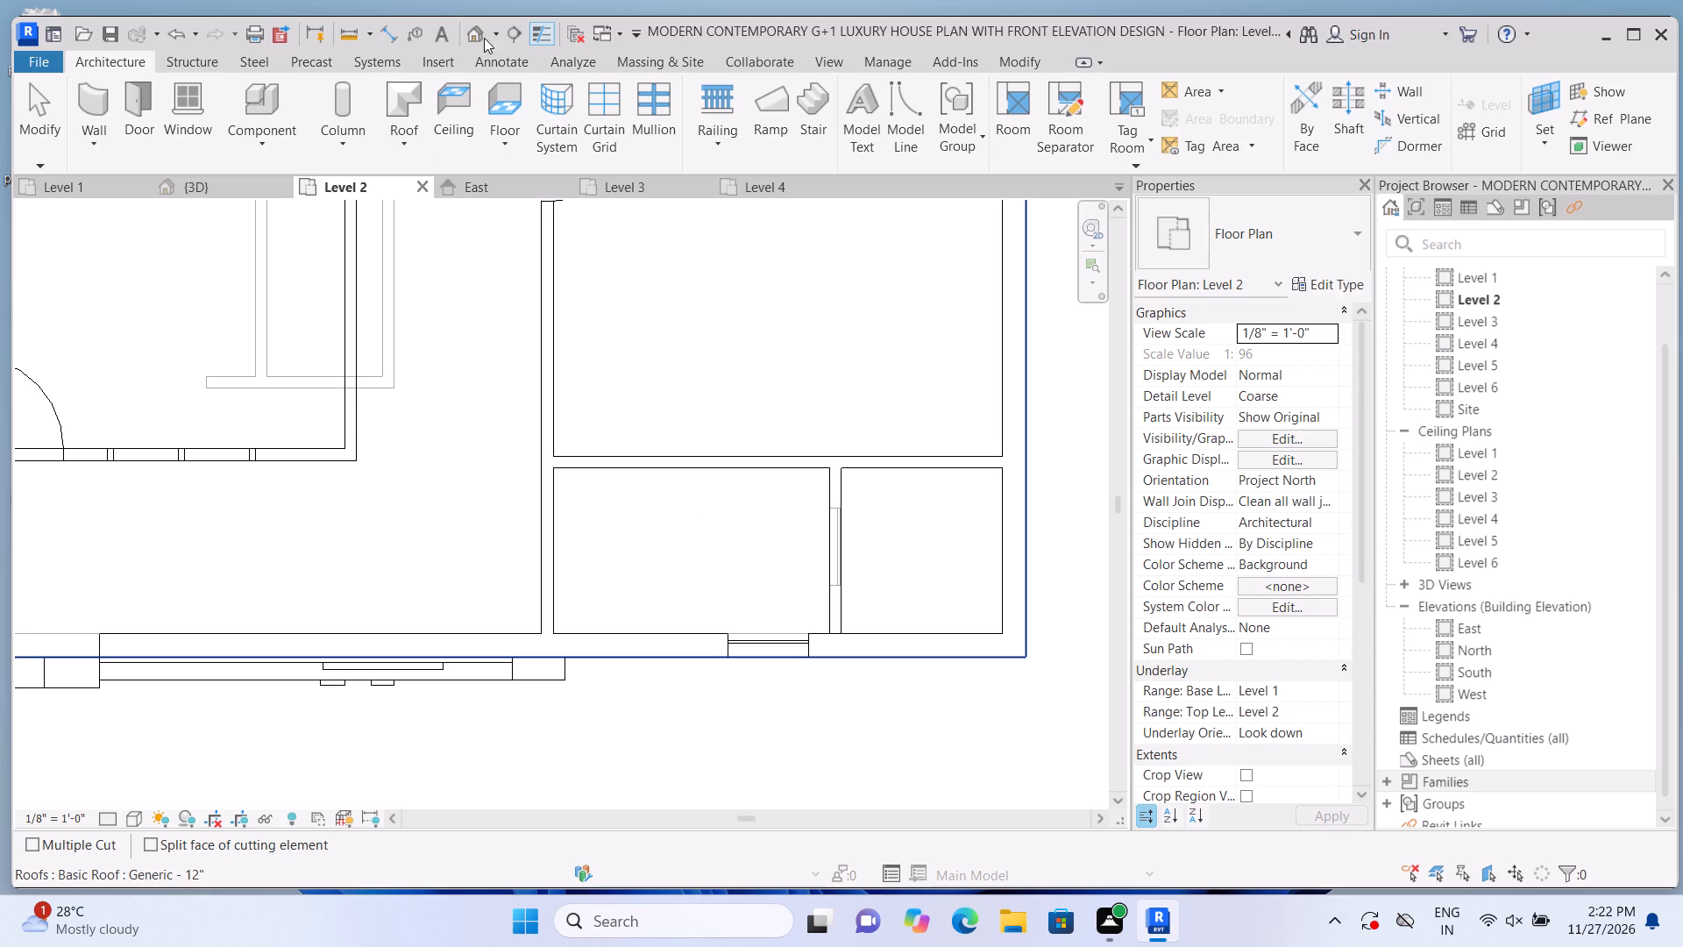
In the 3D view, widen the upper-floor curtain wall to 5'-0", matching the edges of the window below.
double_click(476, 32)
left_click(596, 456)
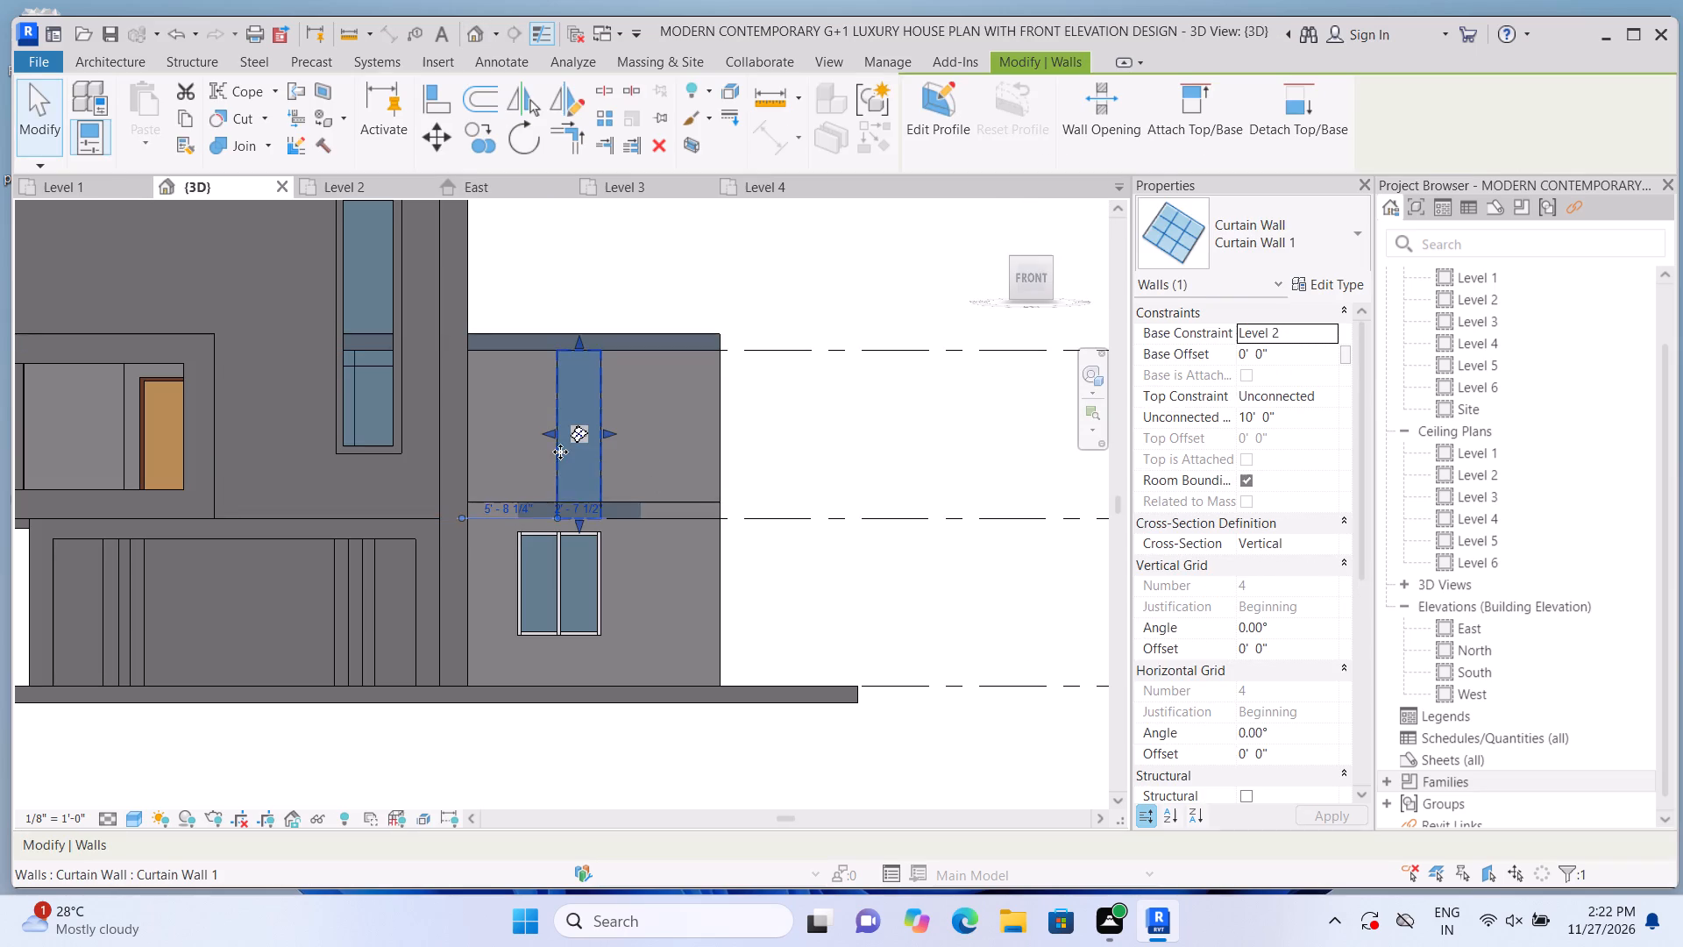
scroll(560, 452, "up", 3)
left_click_drag(545, 414, 528, 420)
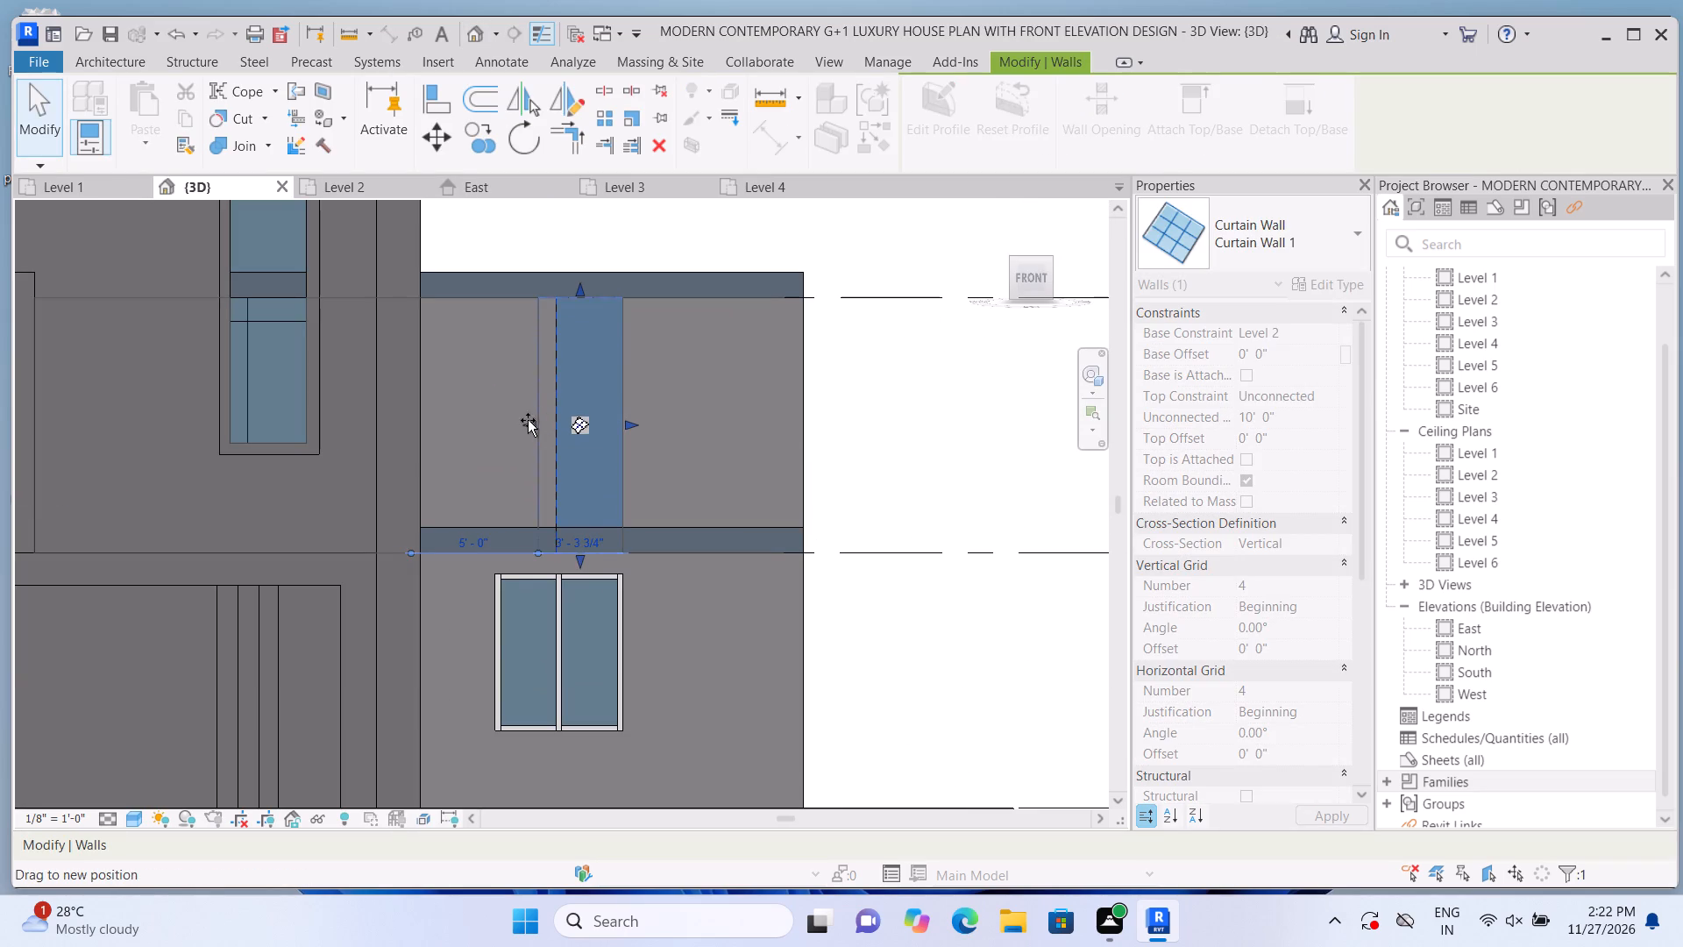
left_click_drag(528, 420, 492, 433)
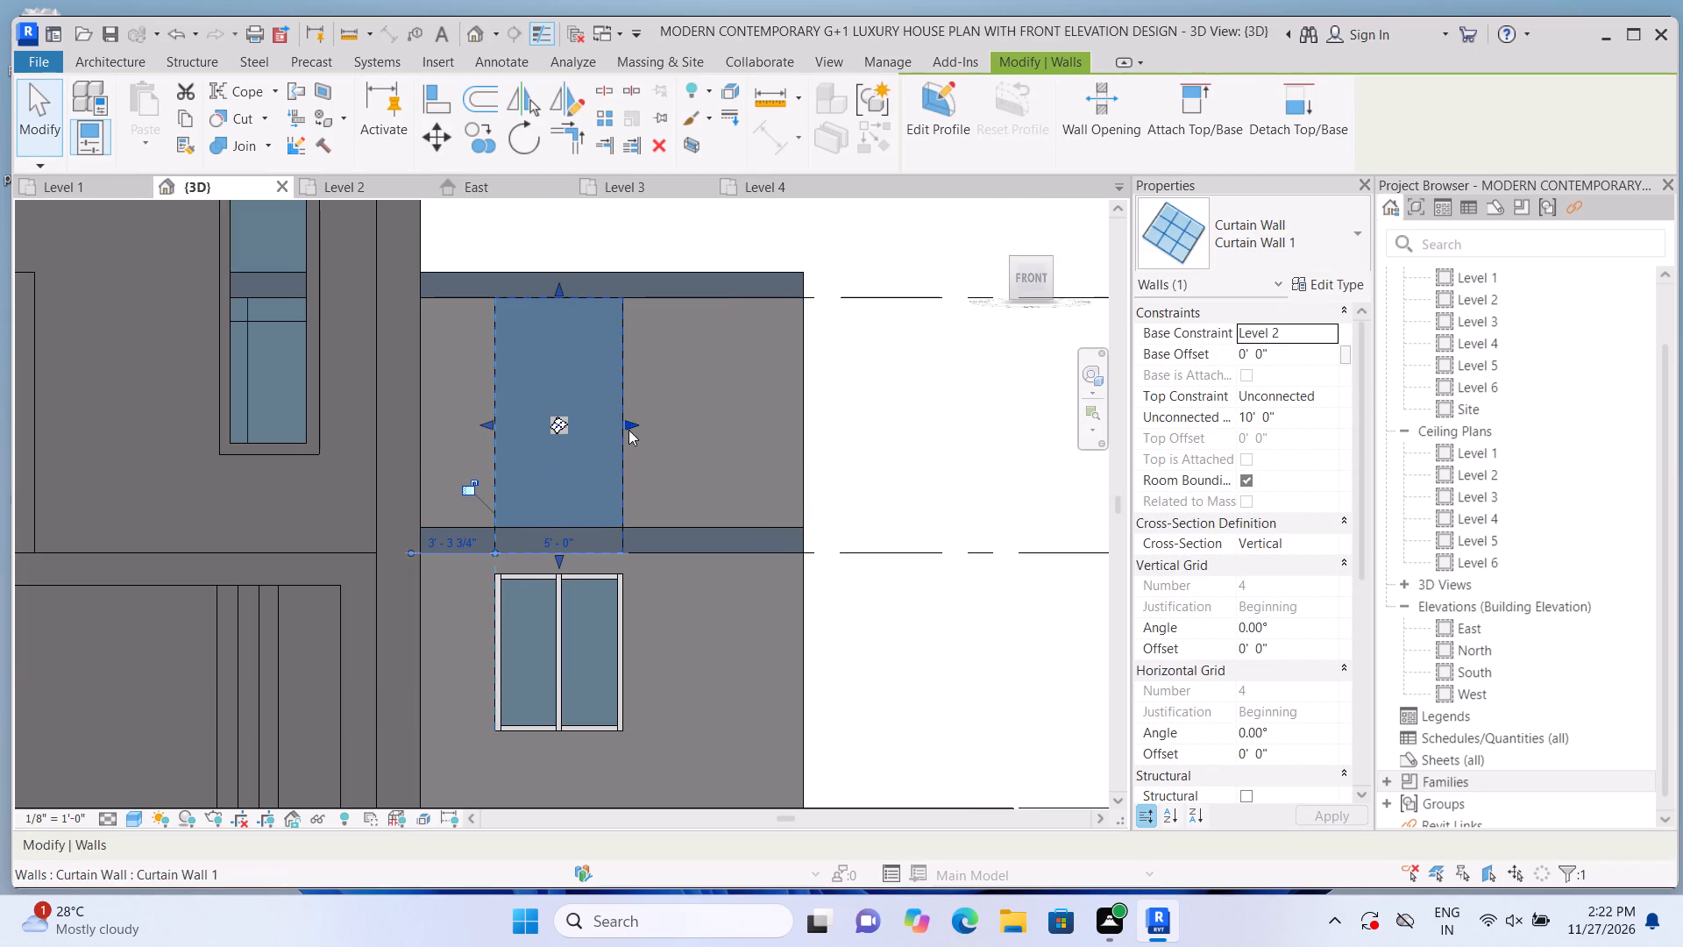
left_click_drag(629, 422, 619, 430)
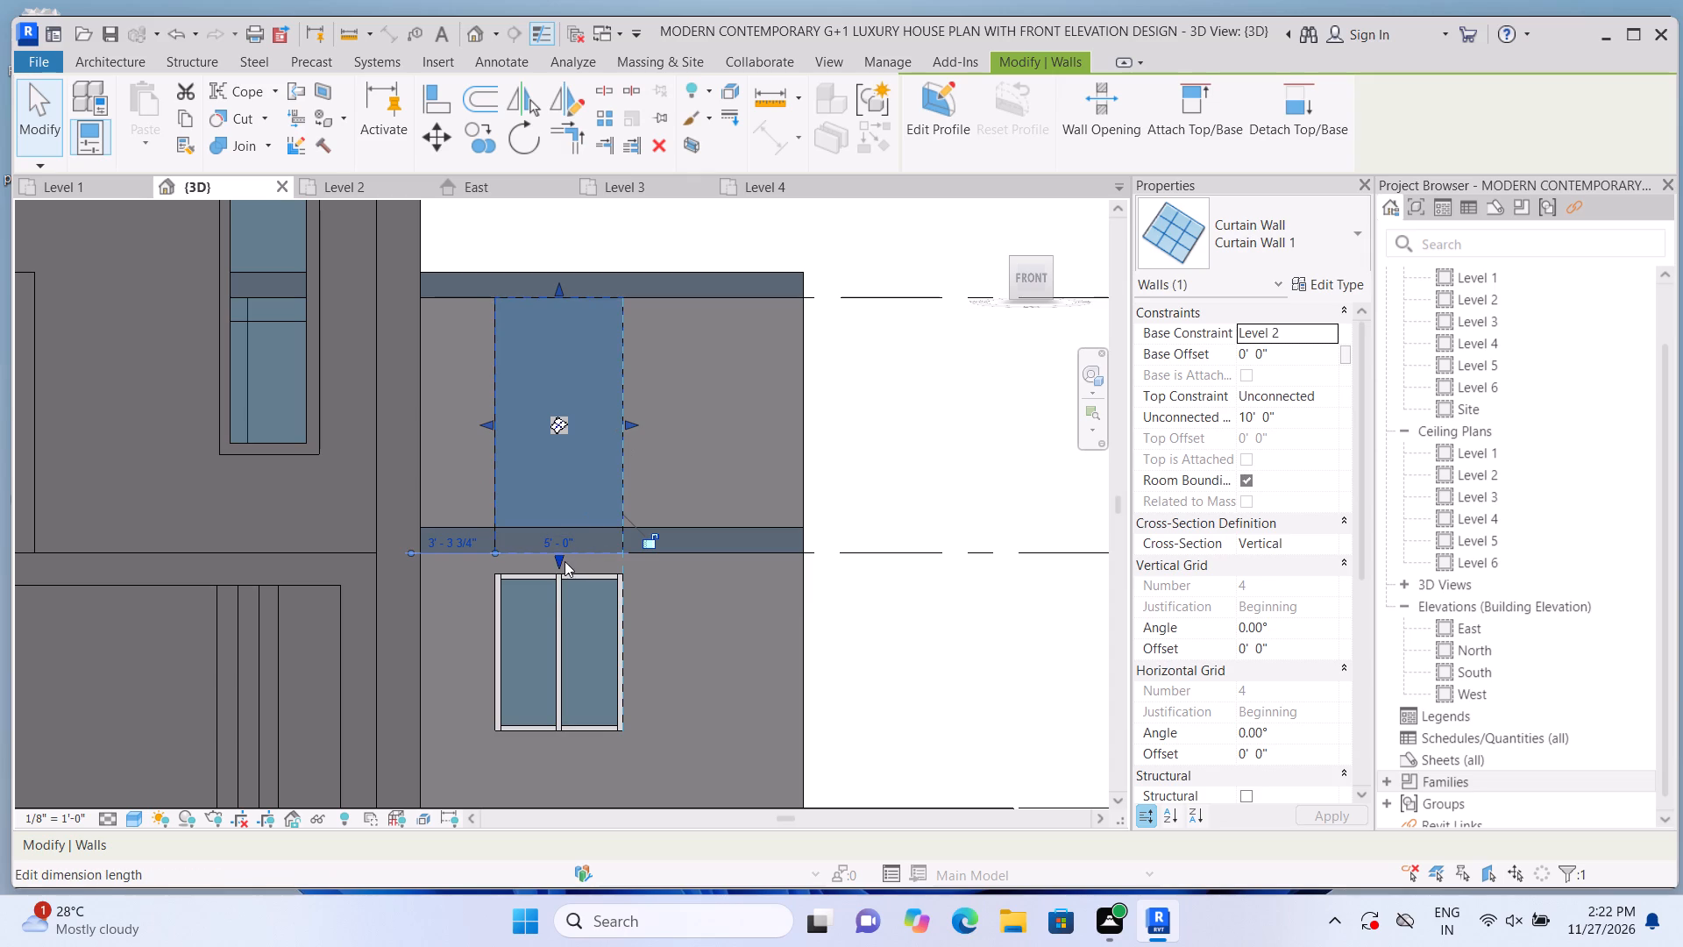
Shorten the upper curtain wall from both ends to a base offset of about 3'-3 1/2" and height of about 5'-8".
left_click_drag(558, 557, 548, 490)
left_click_drag(555, 285, 559, 324)
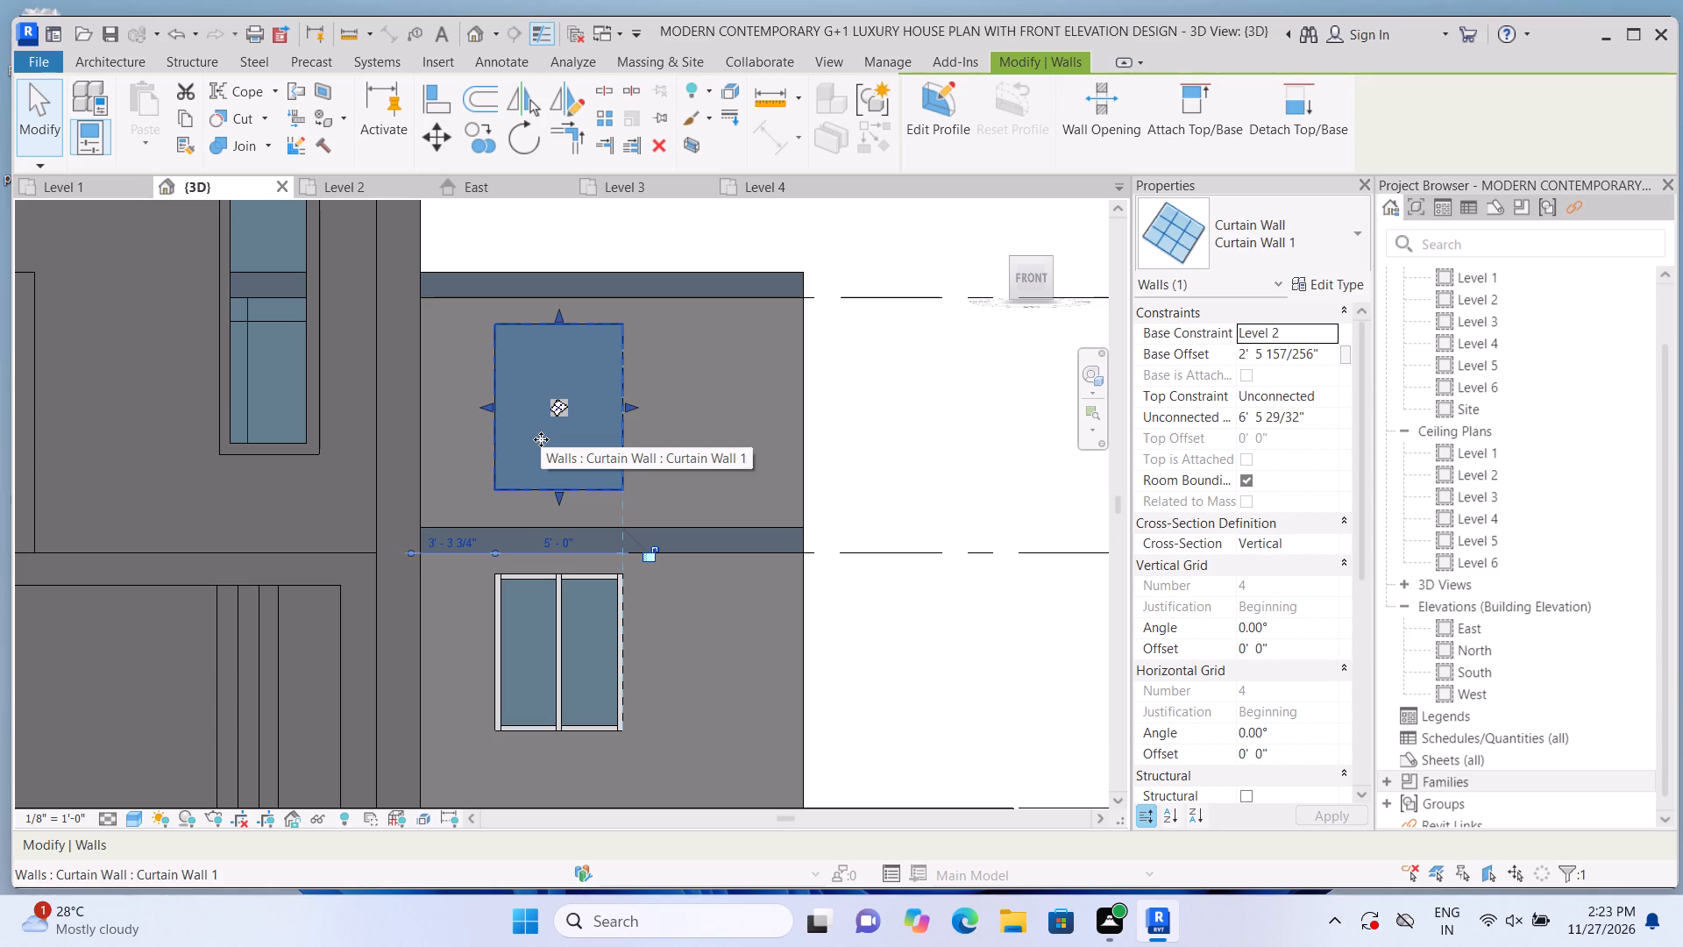
scroll(610, 481, "up", 1)
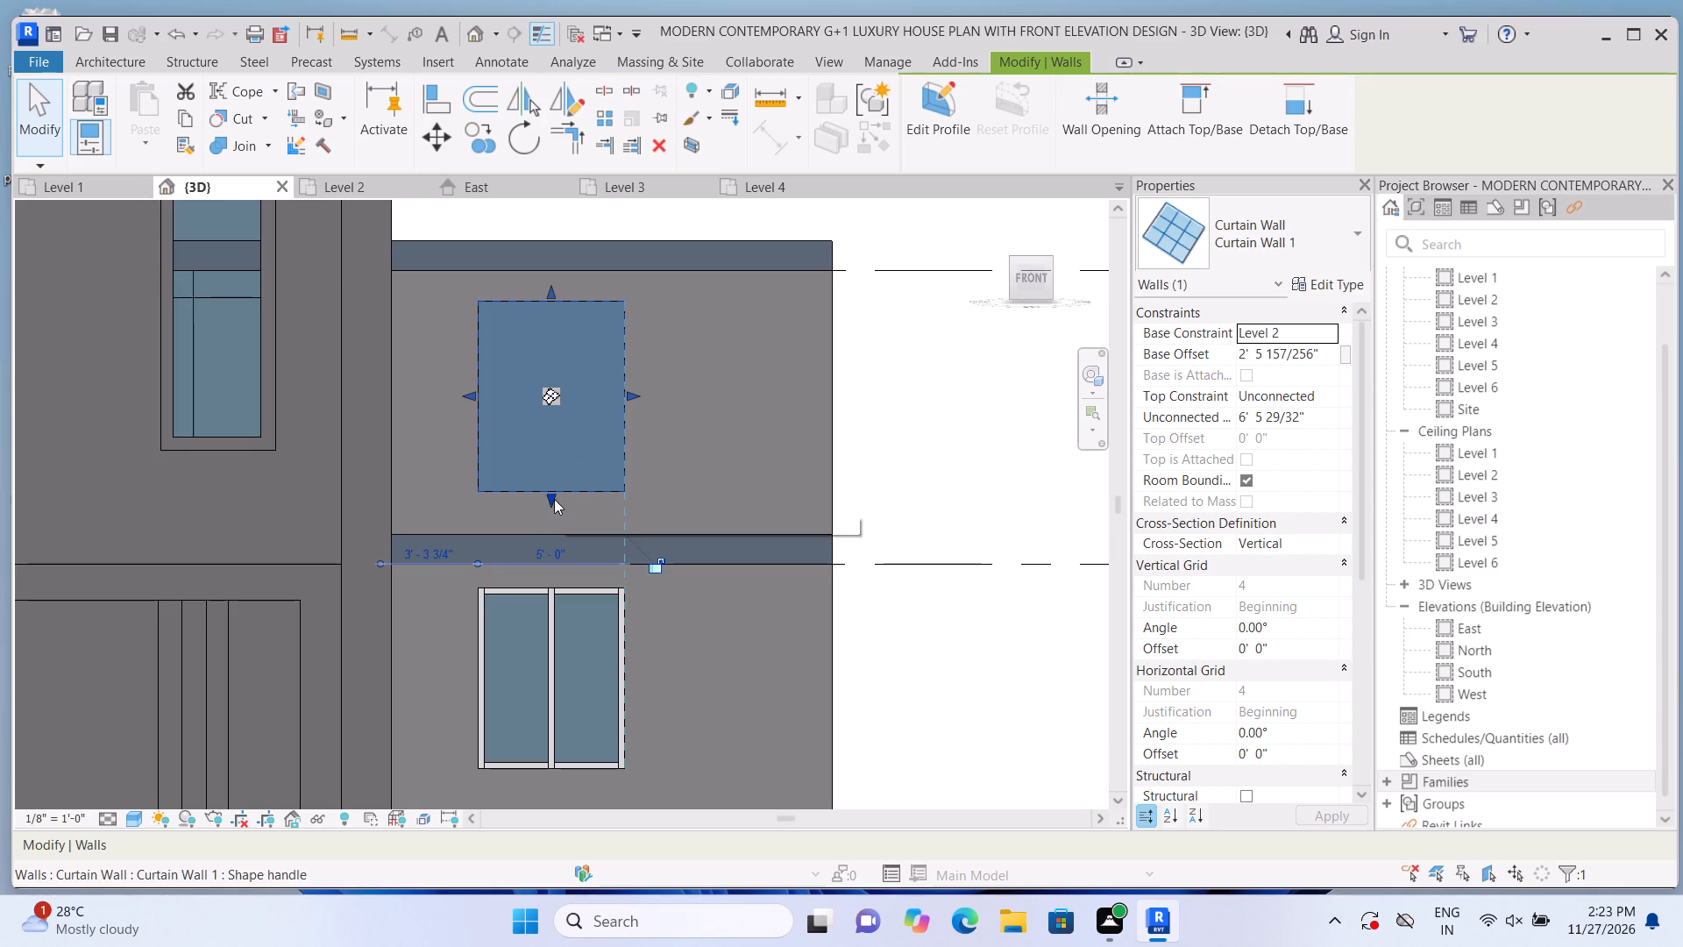
left_click_drag(551, 498, 554, 467)
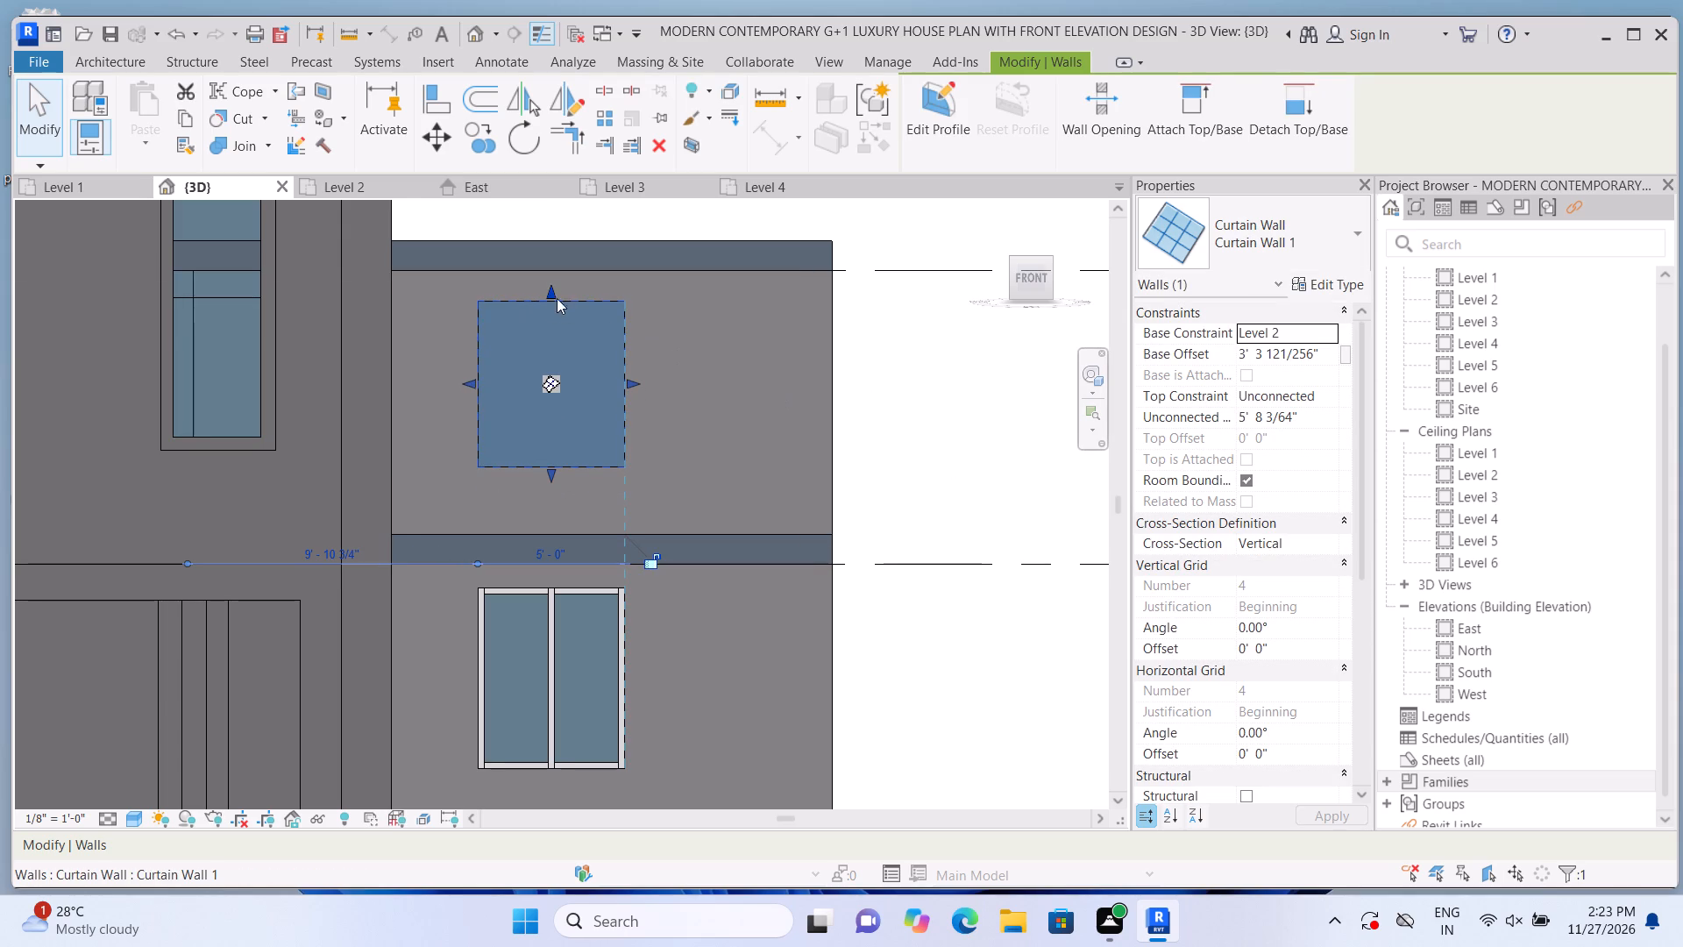
Adjust the top edge of the upper curtain wall to give a height of about 5'-6".
left_click(550, 288)
left_click(990, 415)
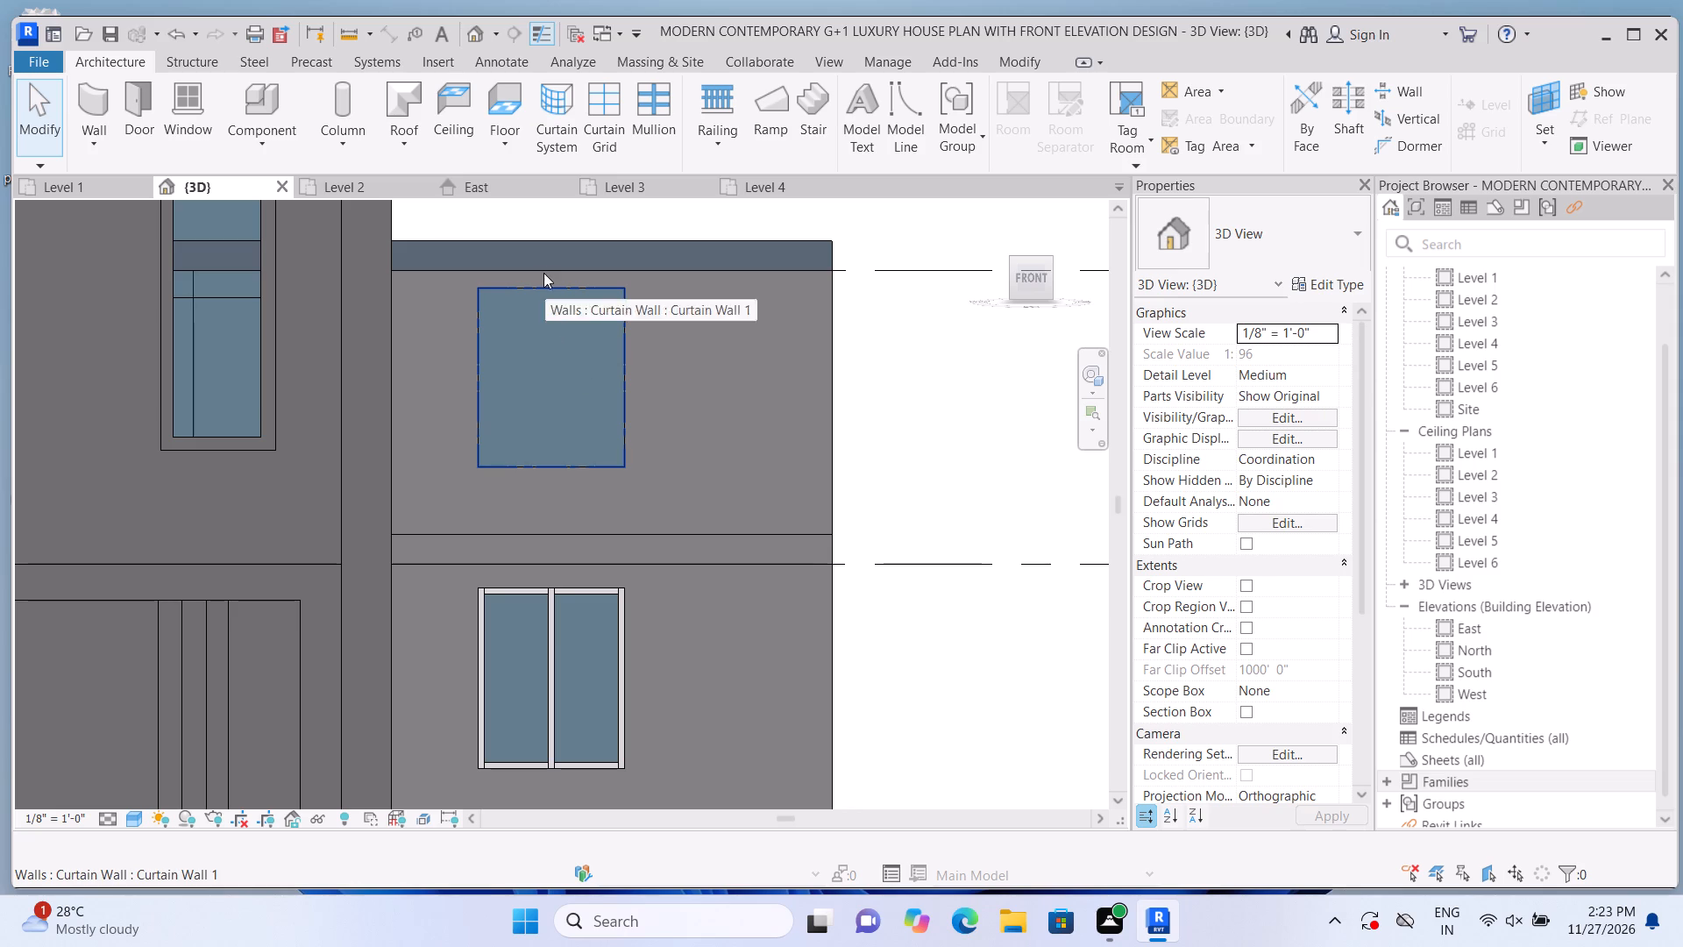
left_click(550, 310)
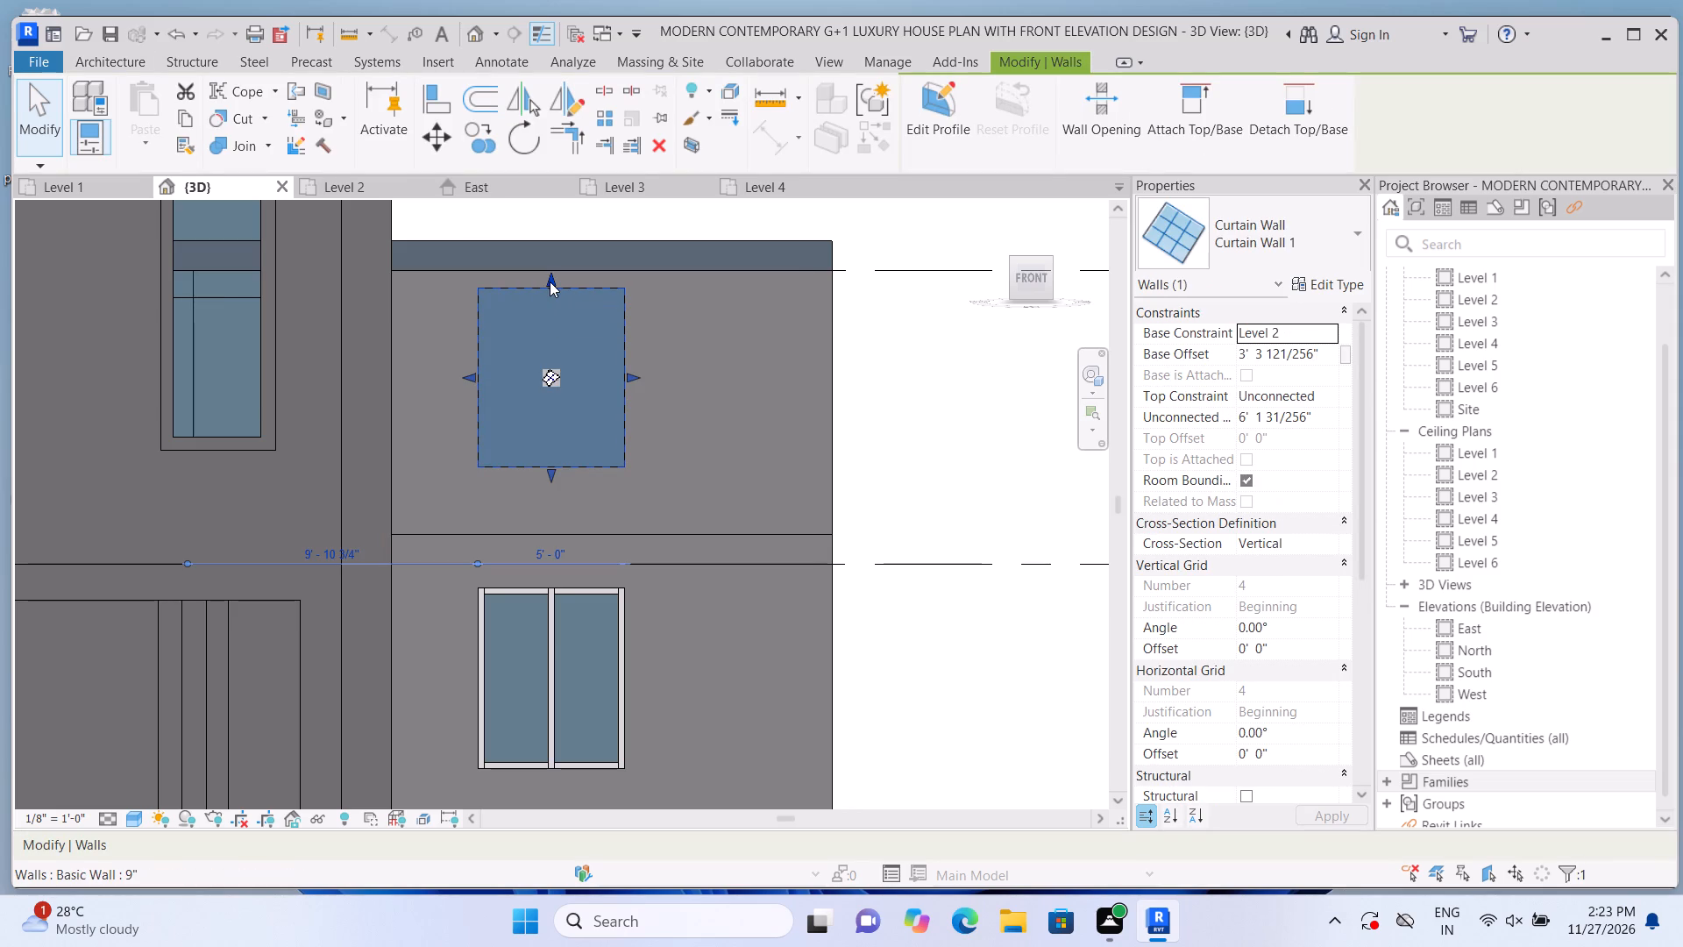
left_click(550, 281)
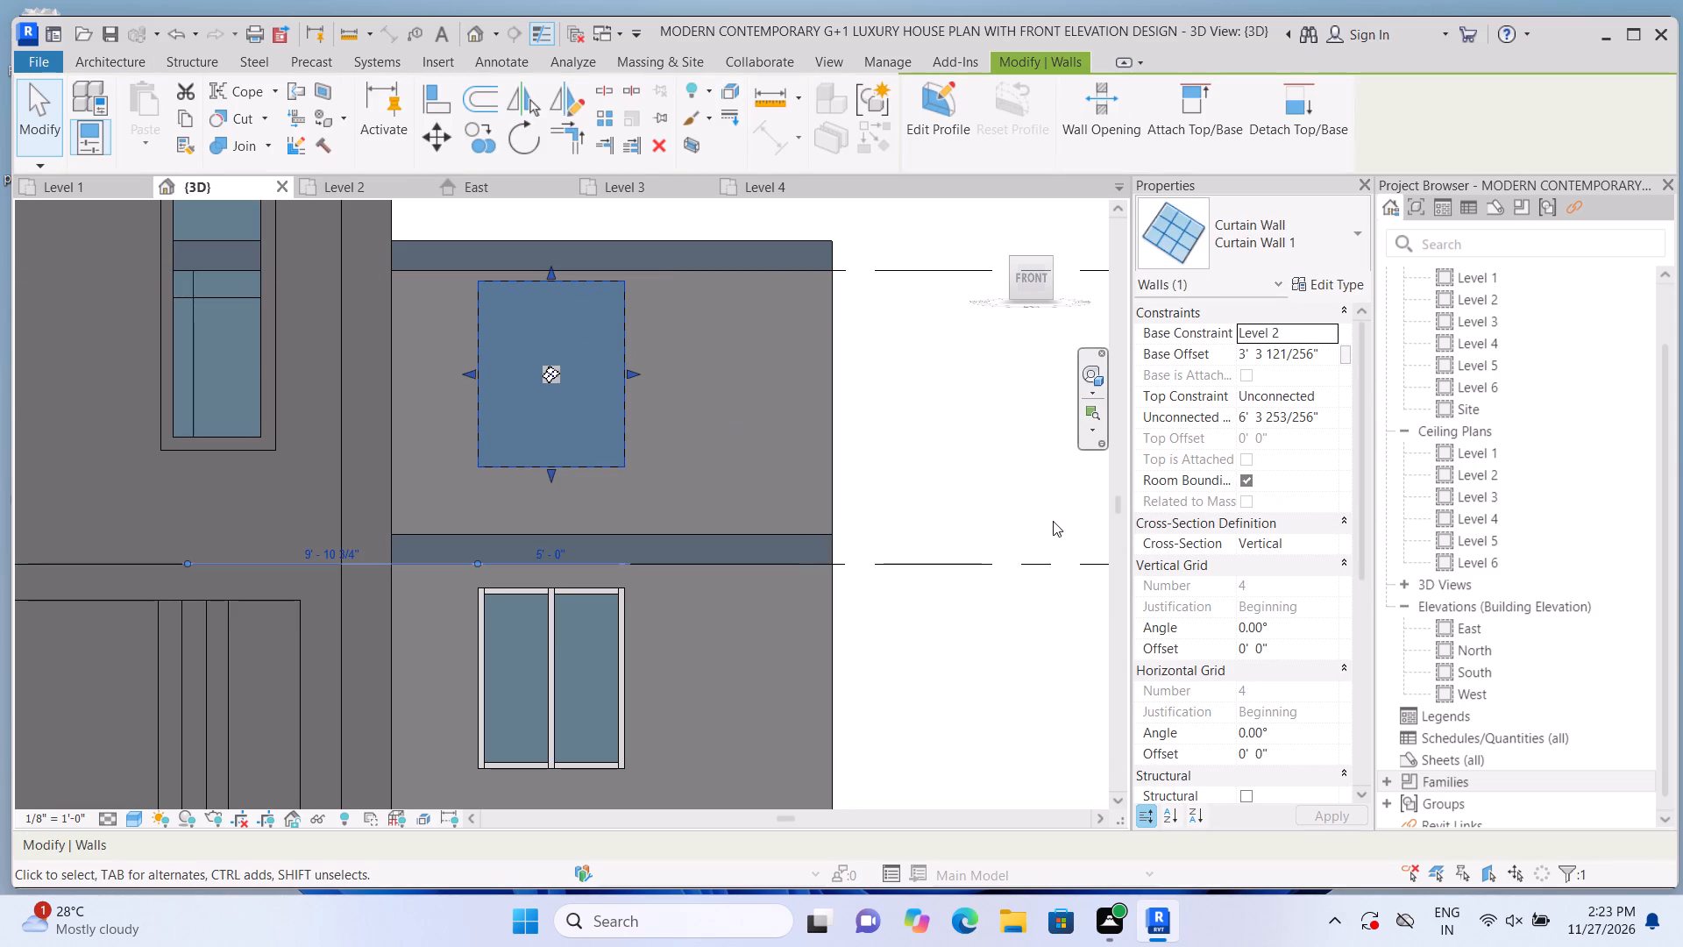
double_click(1053, 503)
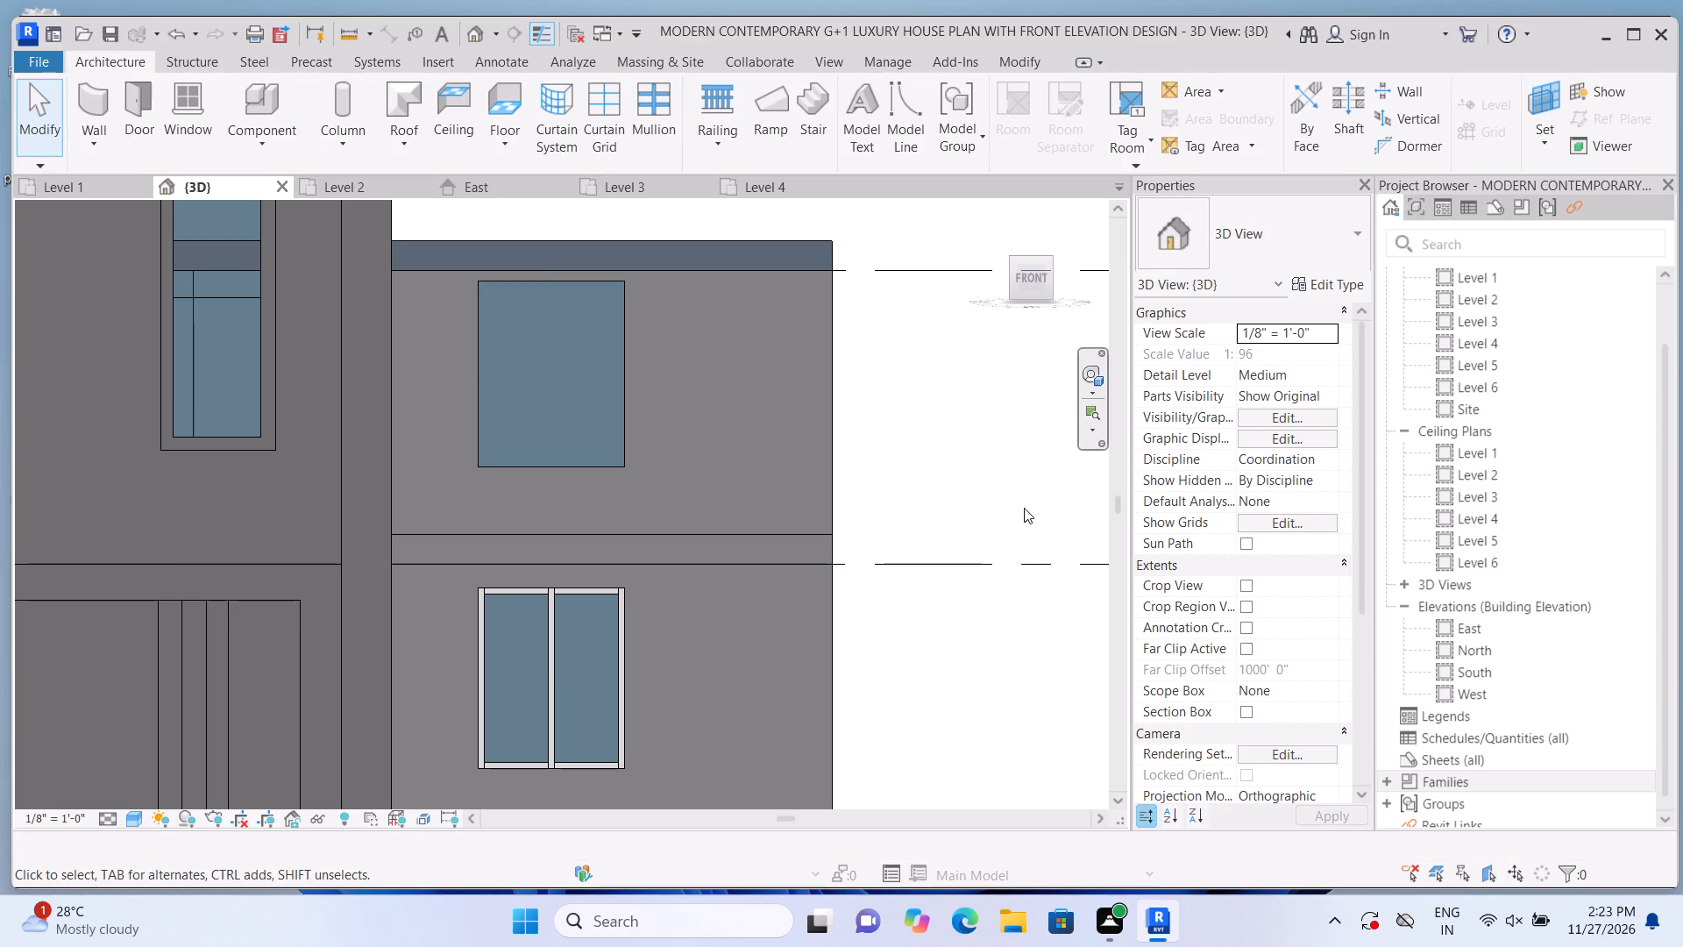
scroll(1022, 508, "down", 1)
left_click(616, 317)
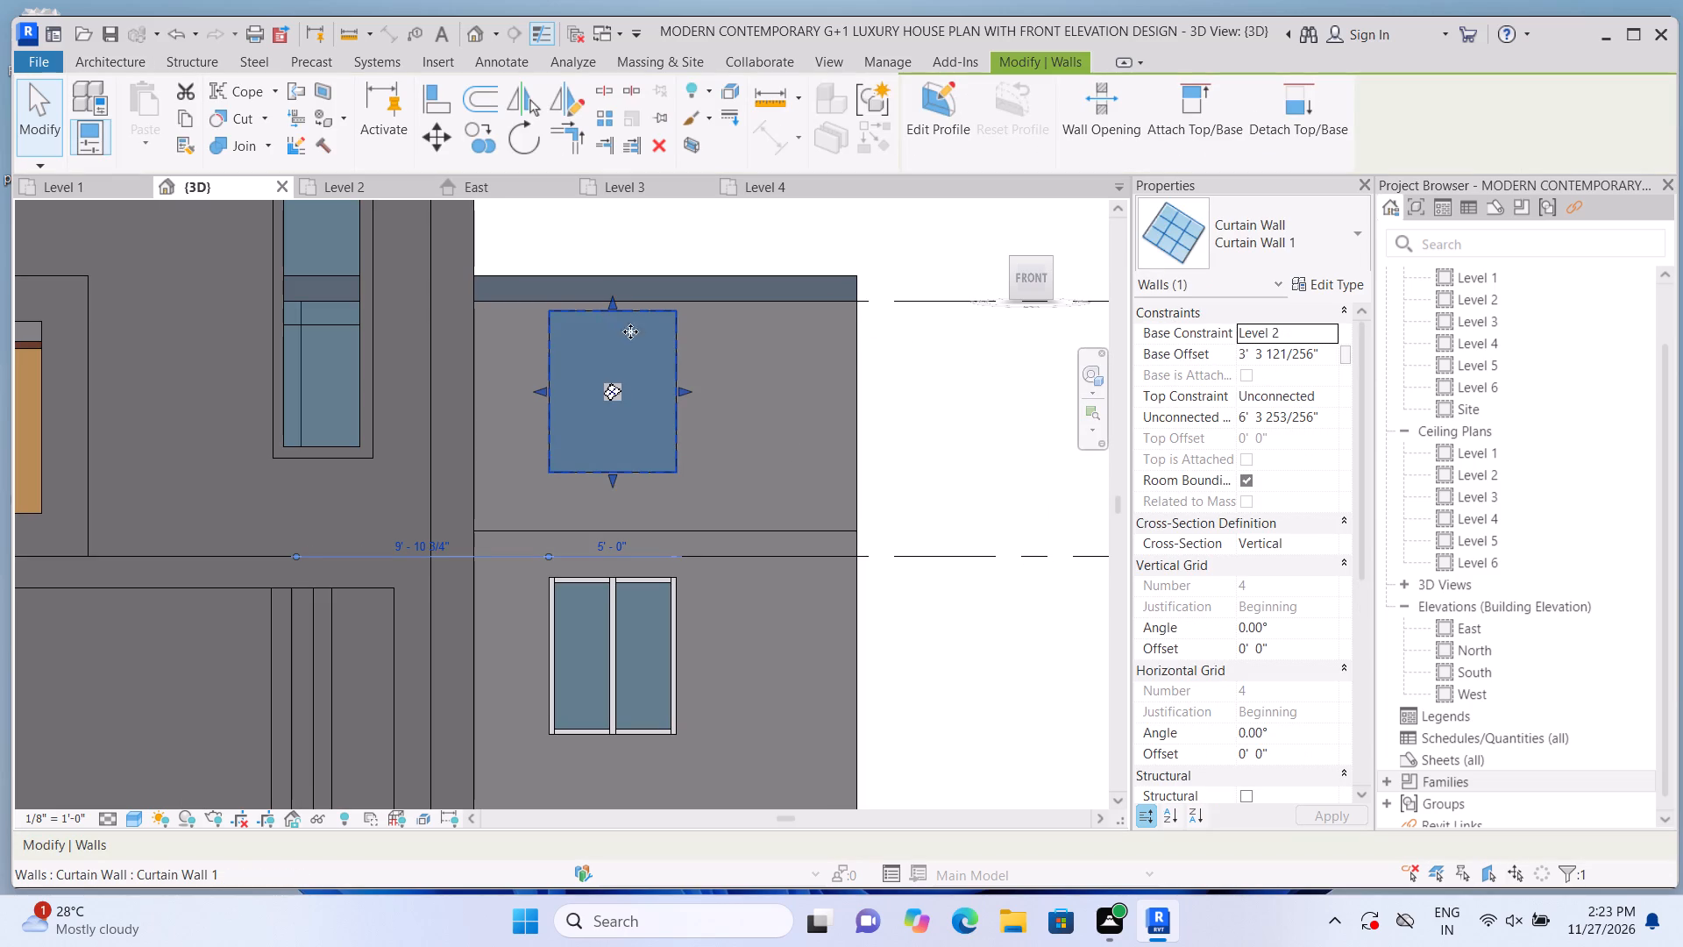
left_click_drag(615, 296, 619, 334)
left_click(619, 334)
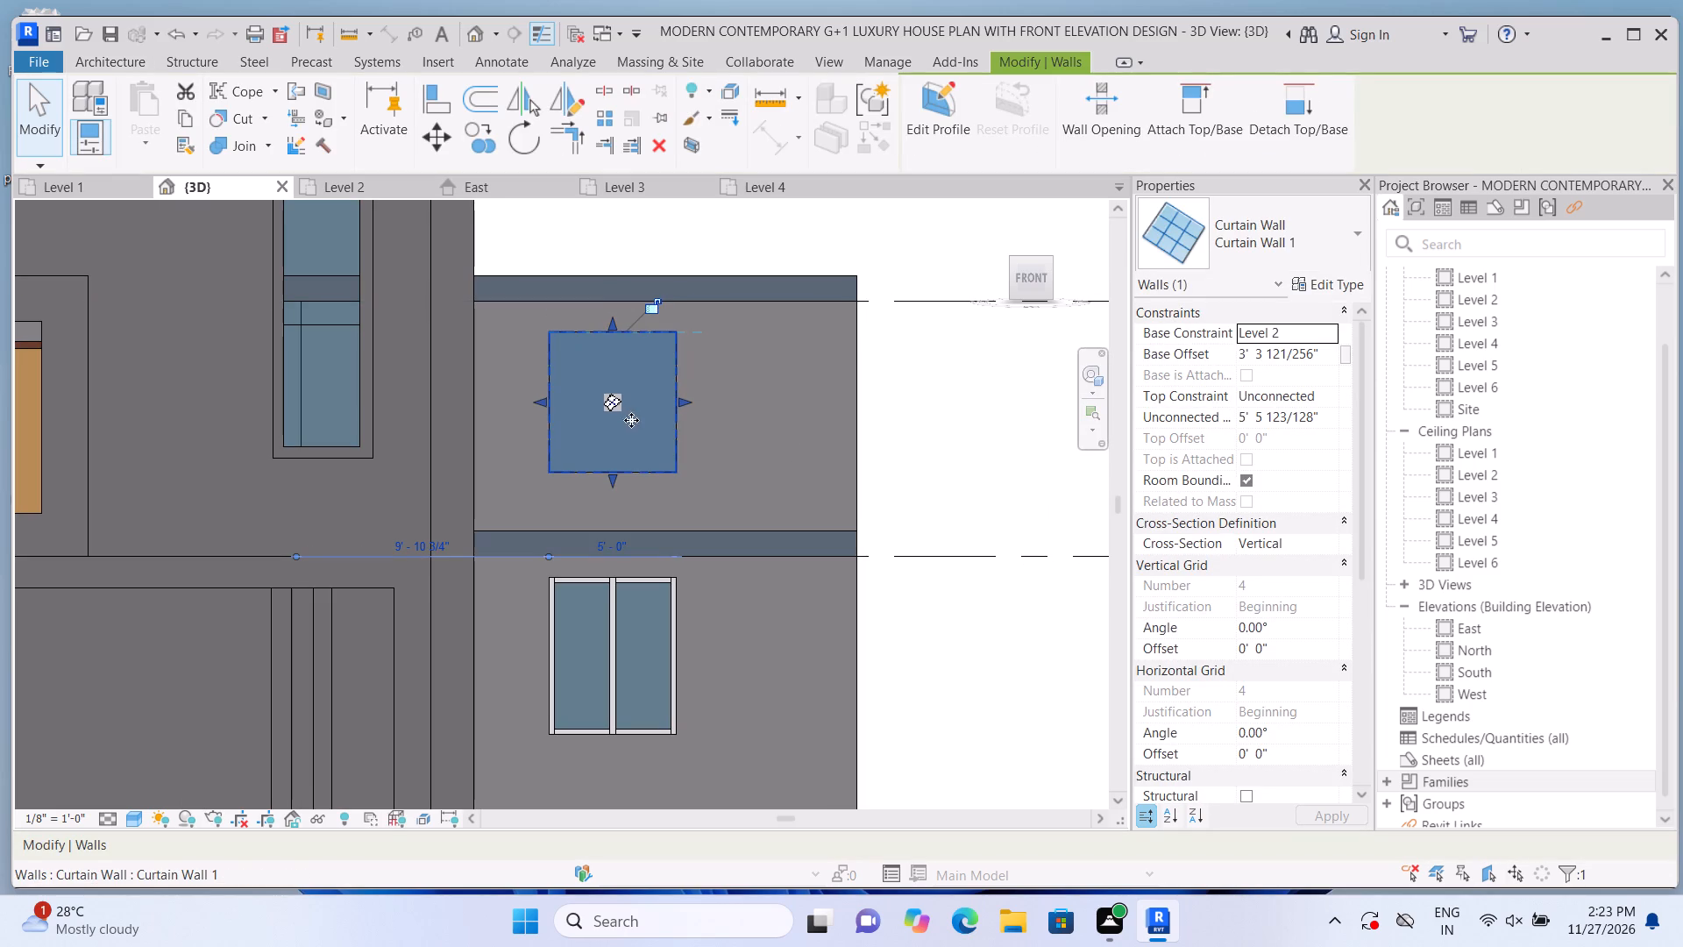
double_click(1004, 450)
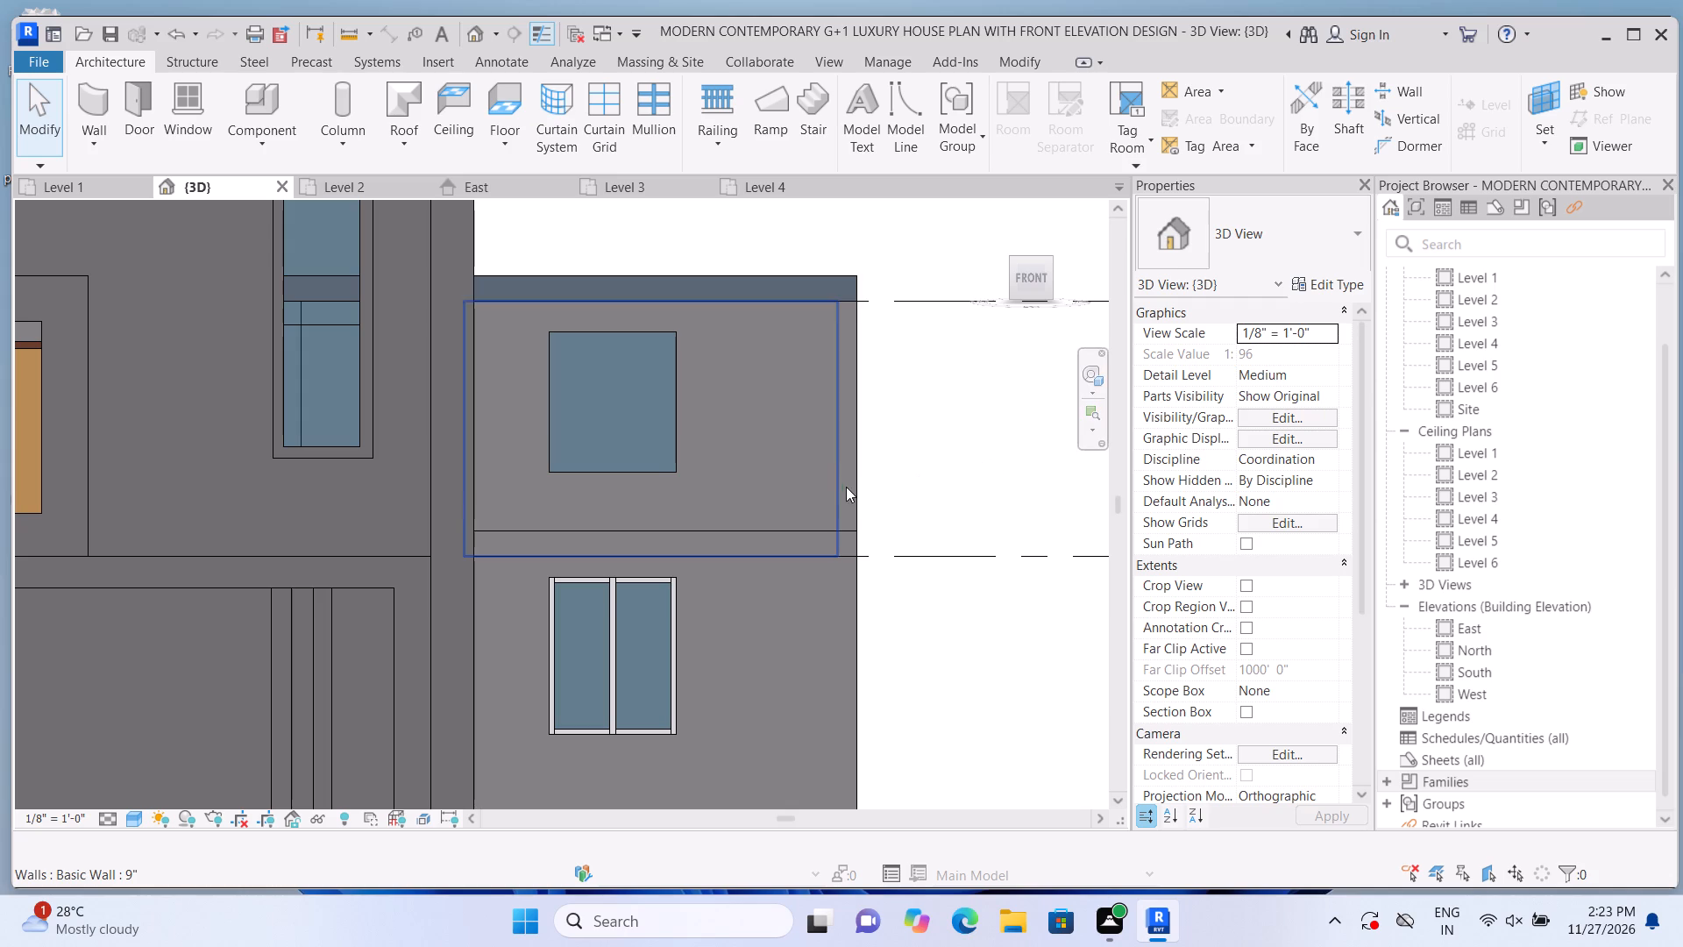
left_click(636, 473)
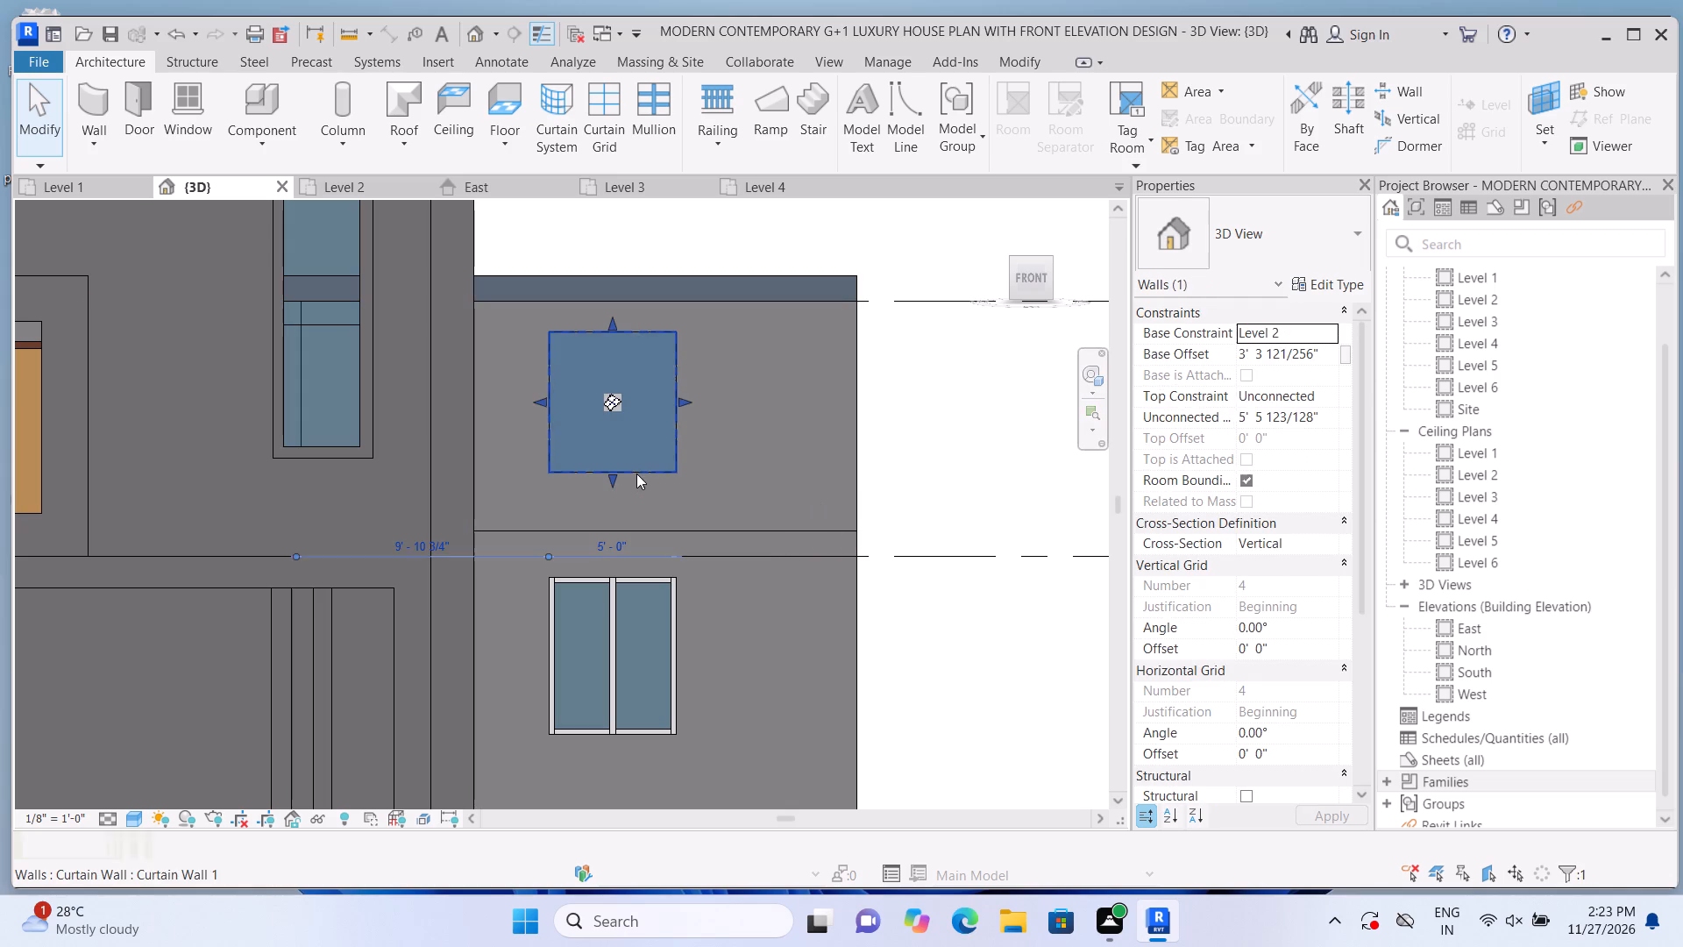
left_click(950, 435)
Reshape the Level 1 window below to a base offset of about 2'-5" and a height of about 5'-10".
left_click(671, 657)
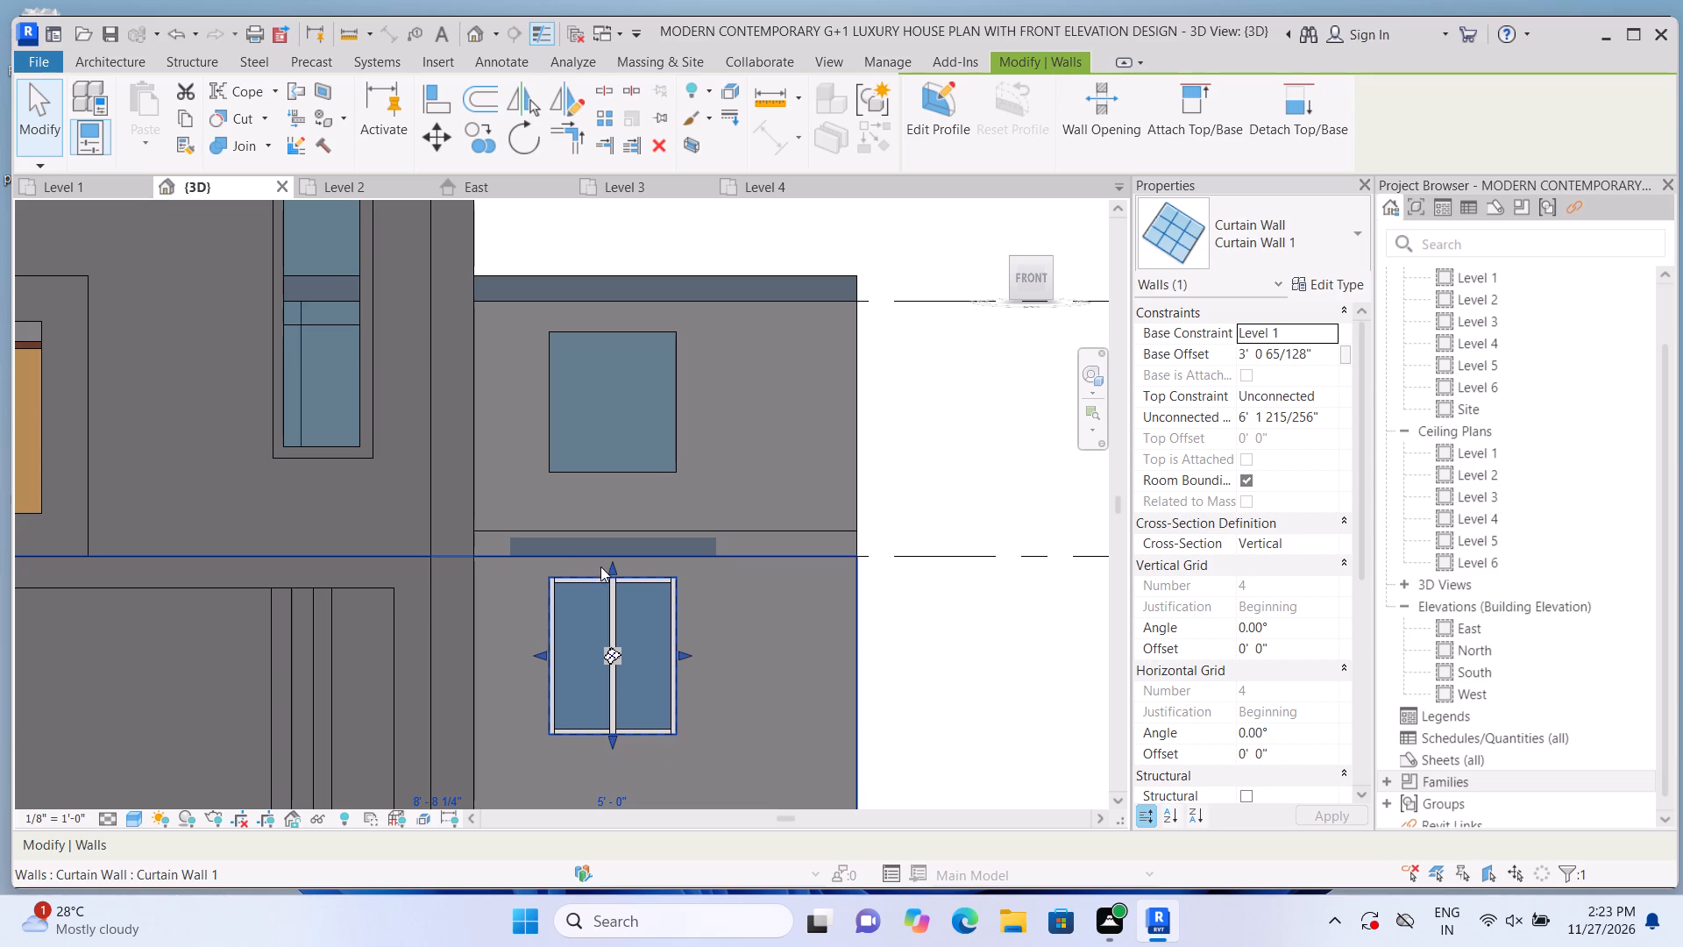
left_click_drag(610, 565, 618, 602)
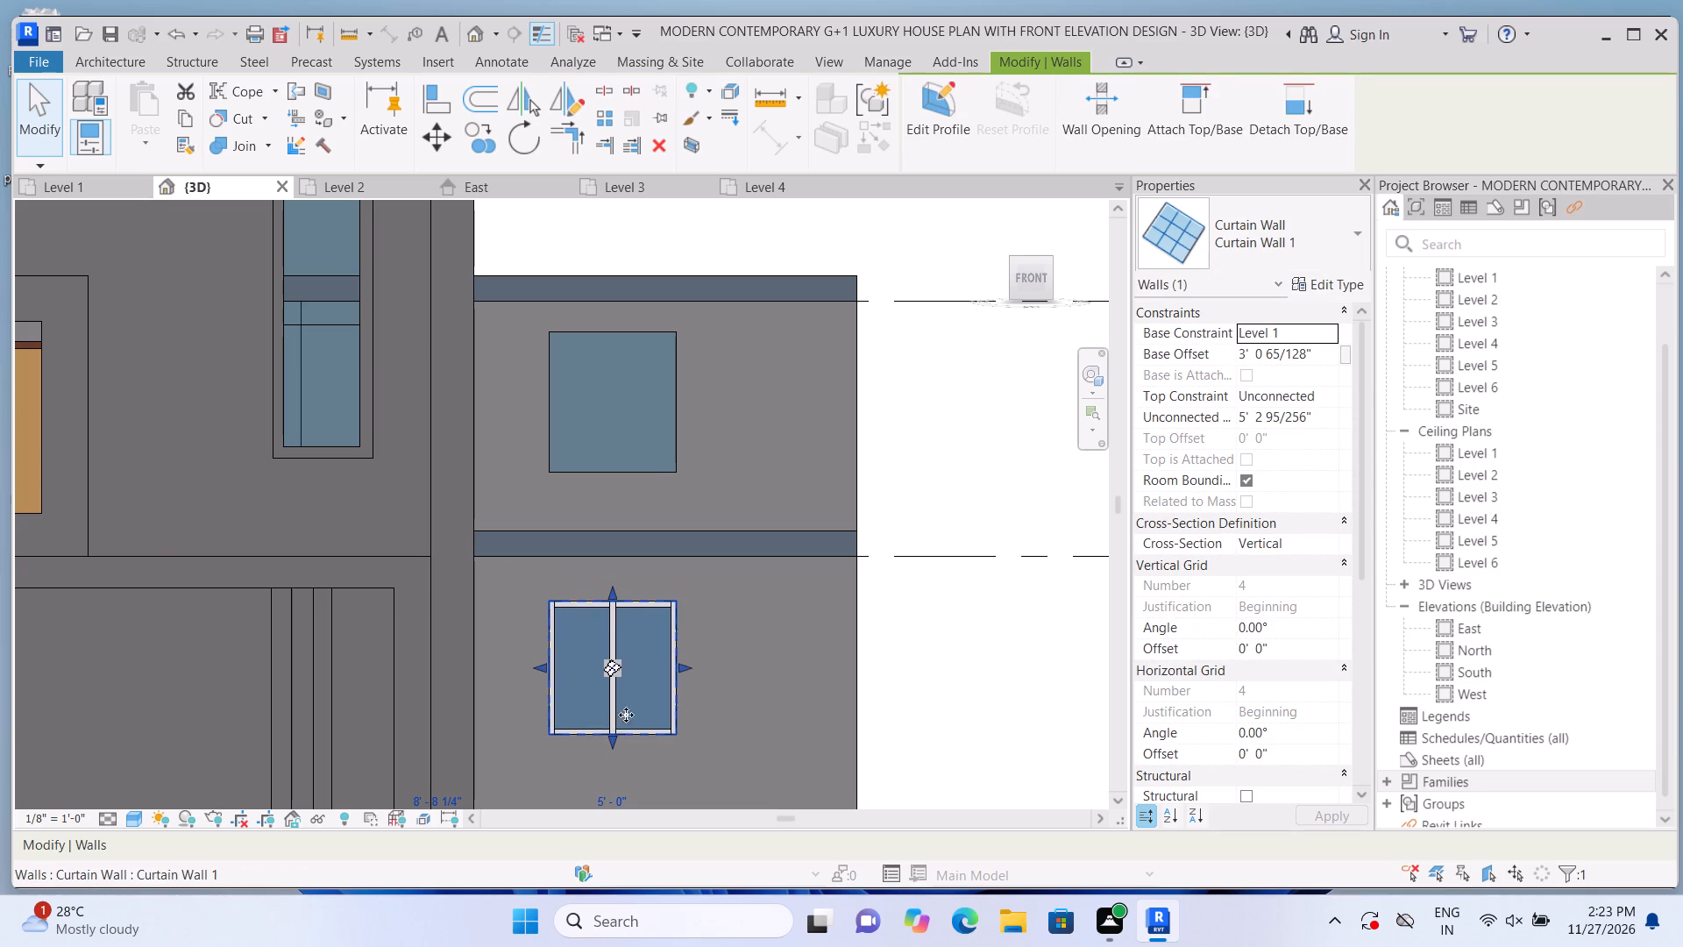
left_click_drag(613, 733, 611, 754)
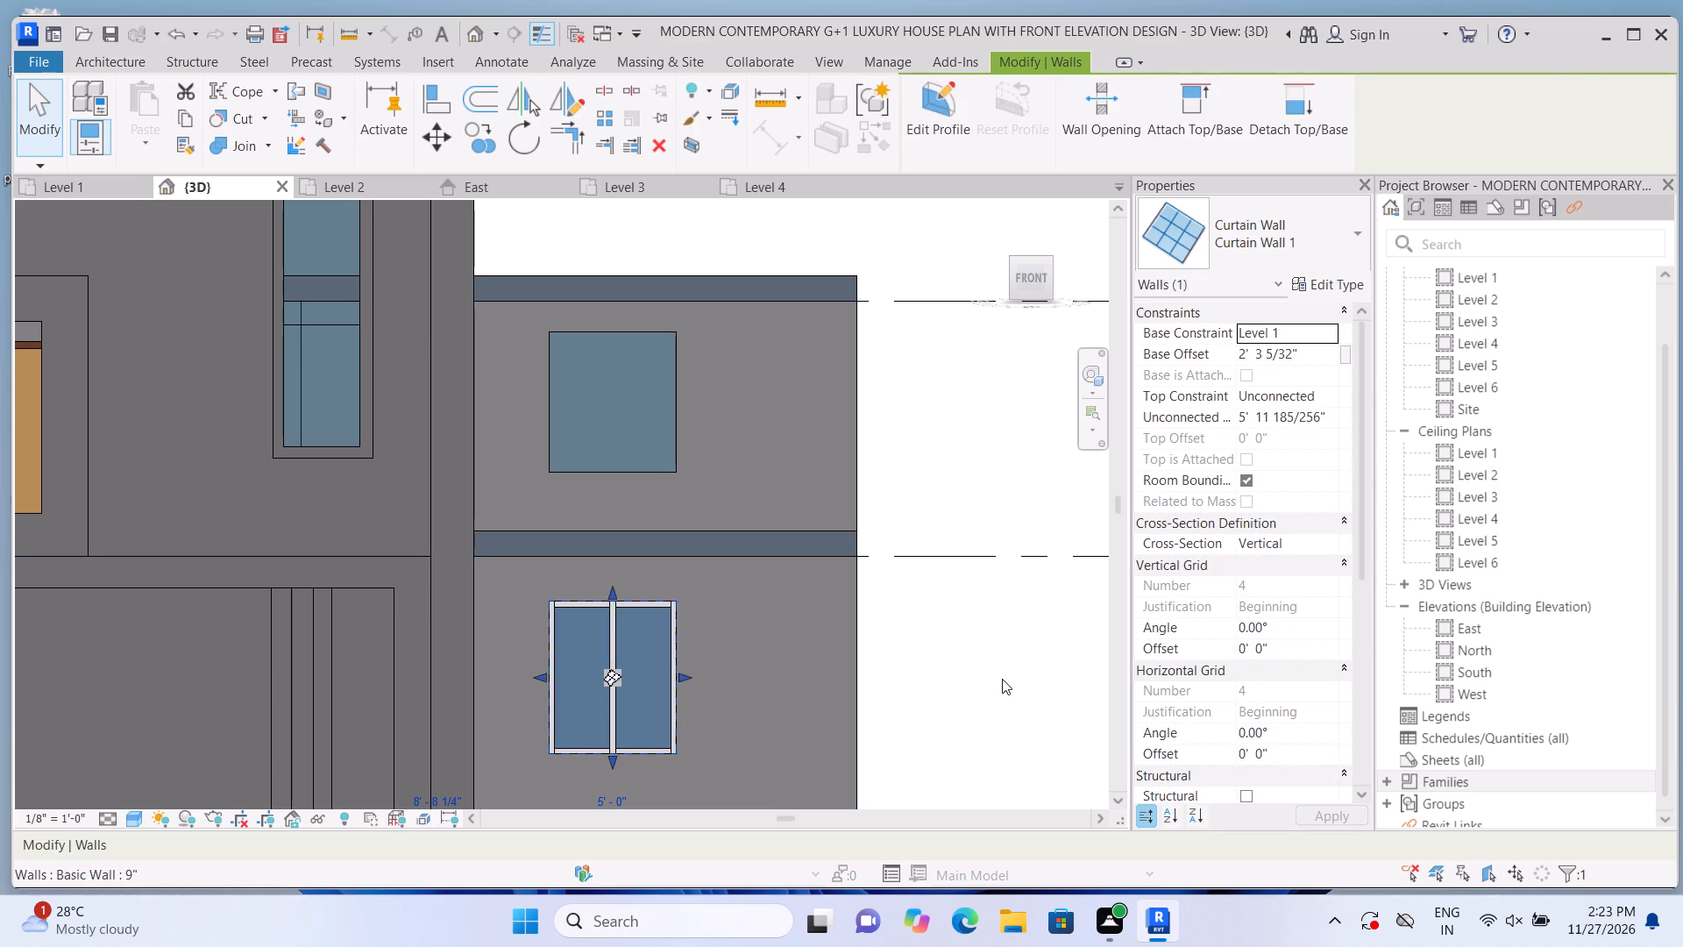
left_click(1002, 677)
scroll(983, 627, "down", 1)
scroll(973, 634, "up", 1)
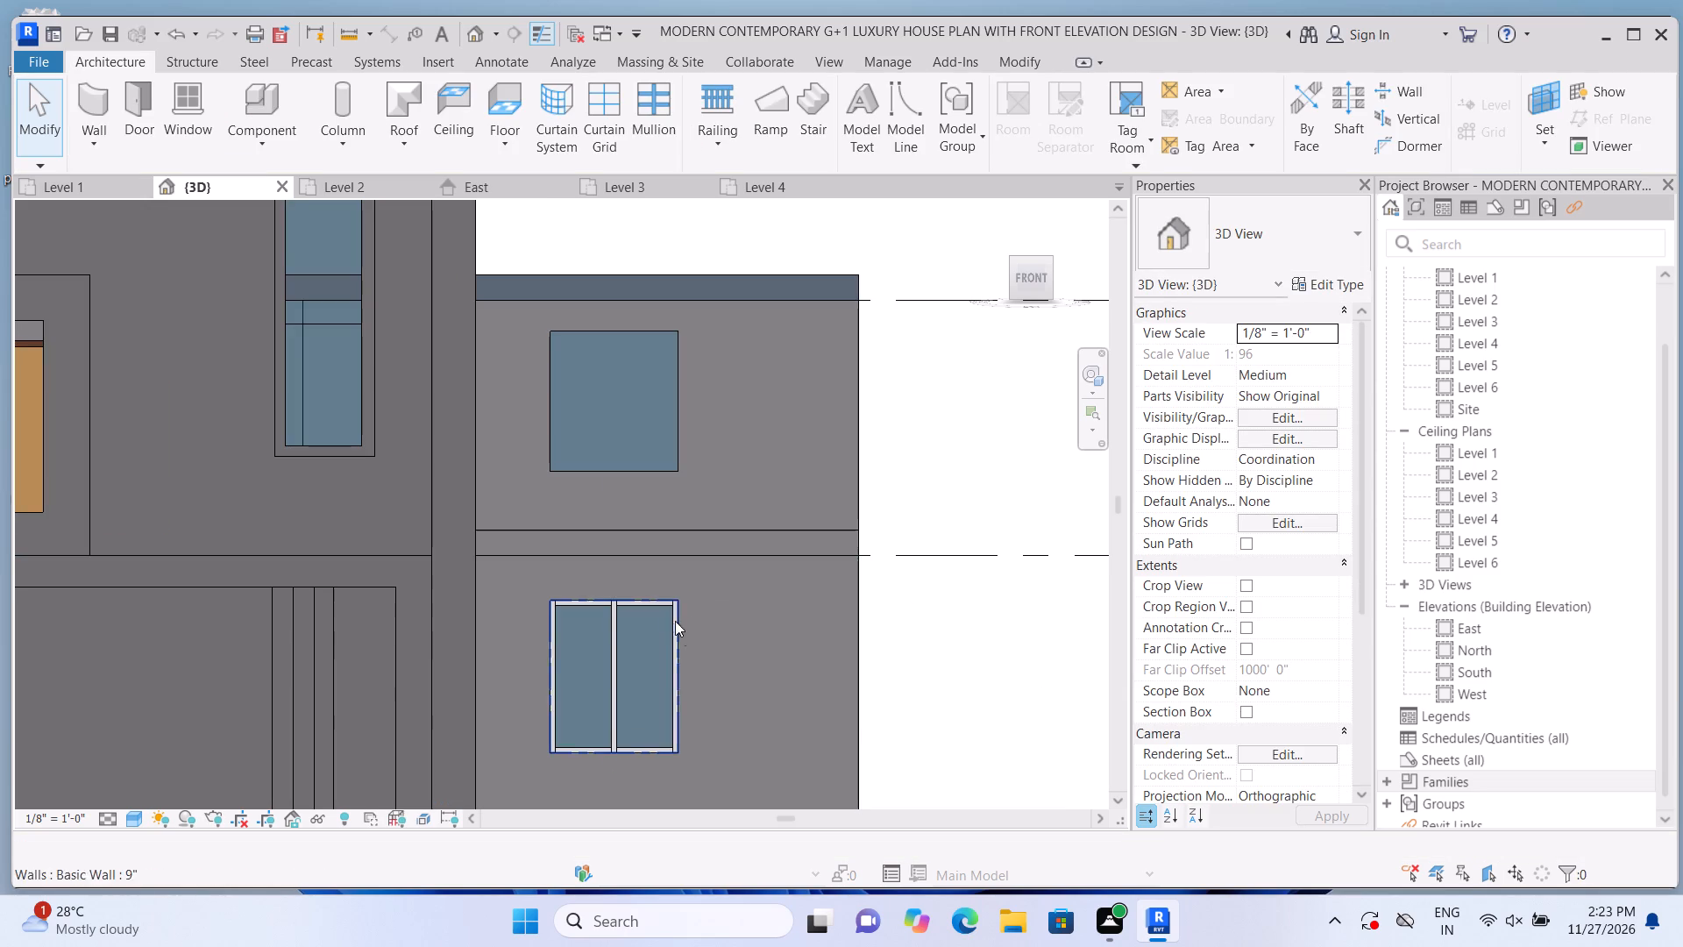
left_click(682, 690)
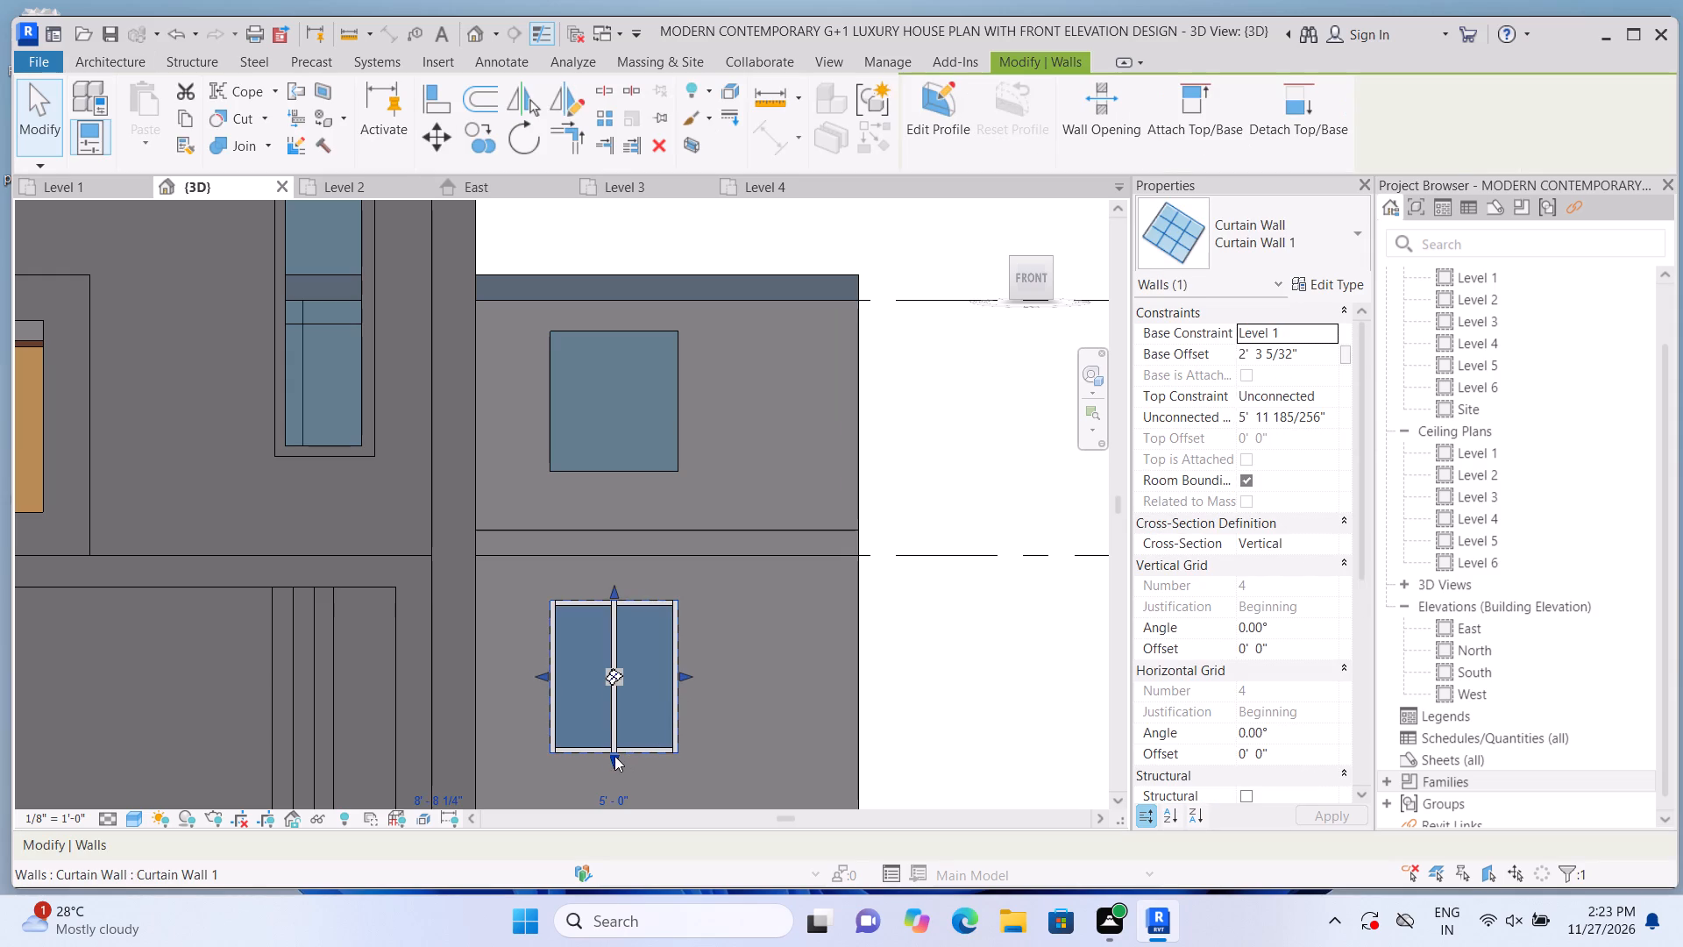
left_click(611, 756)
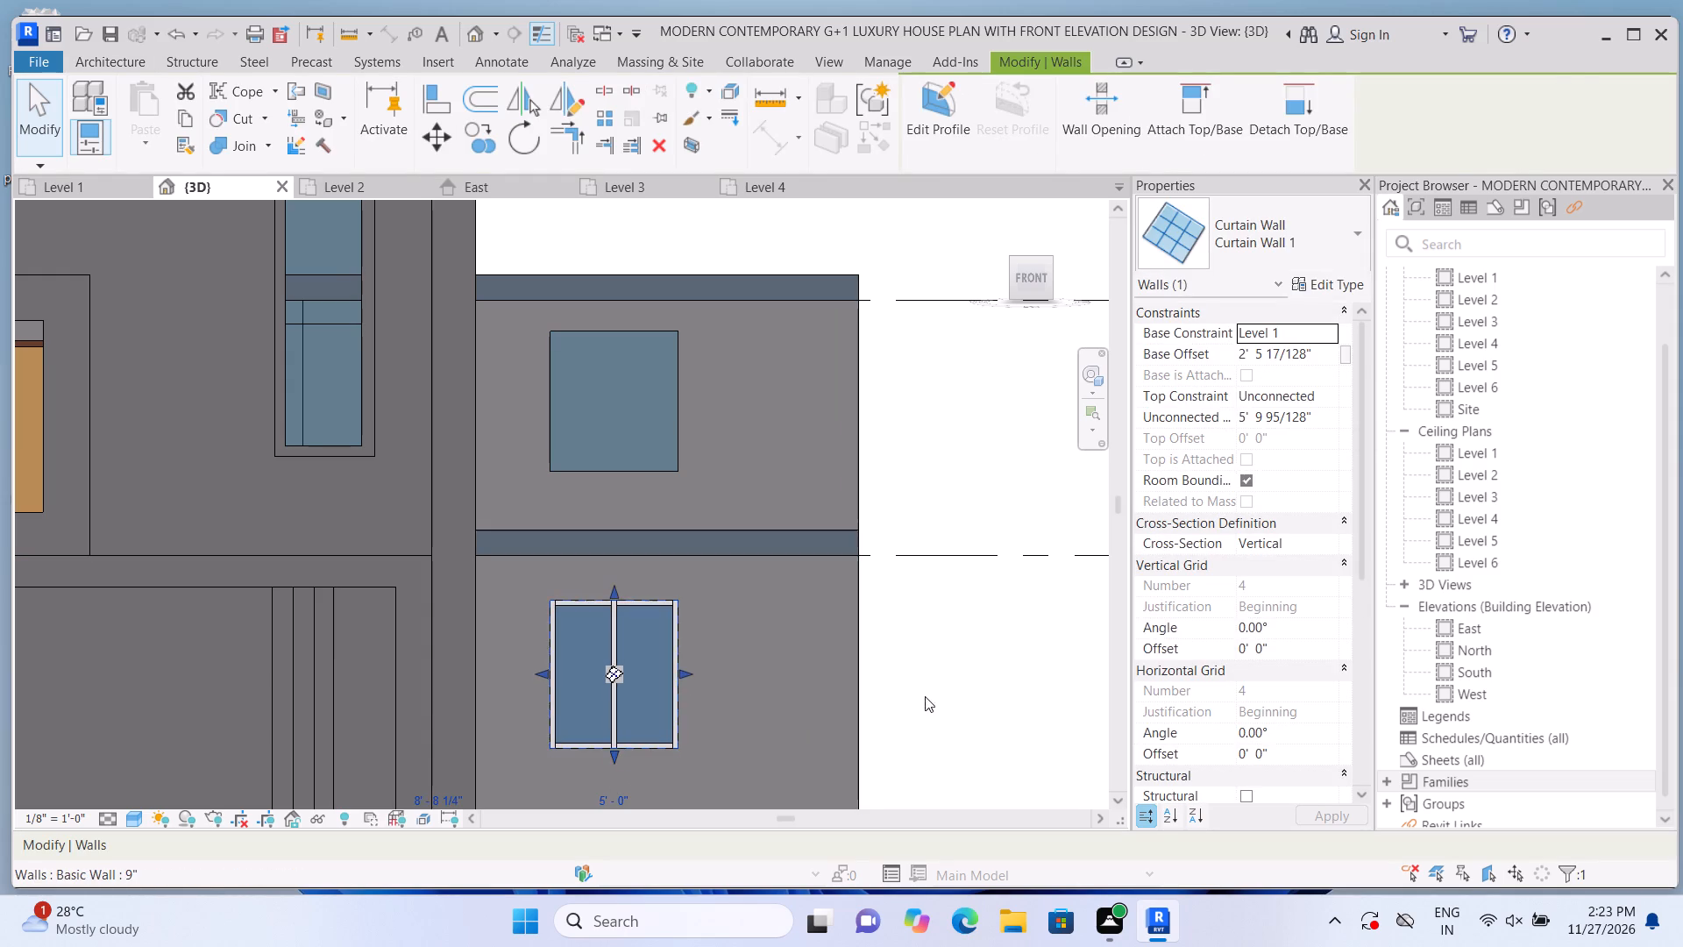
left_click(925, 695)
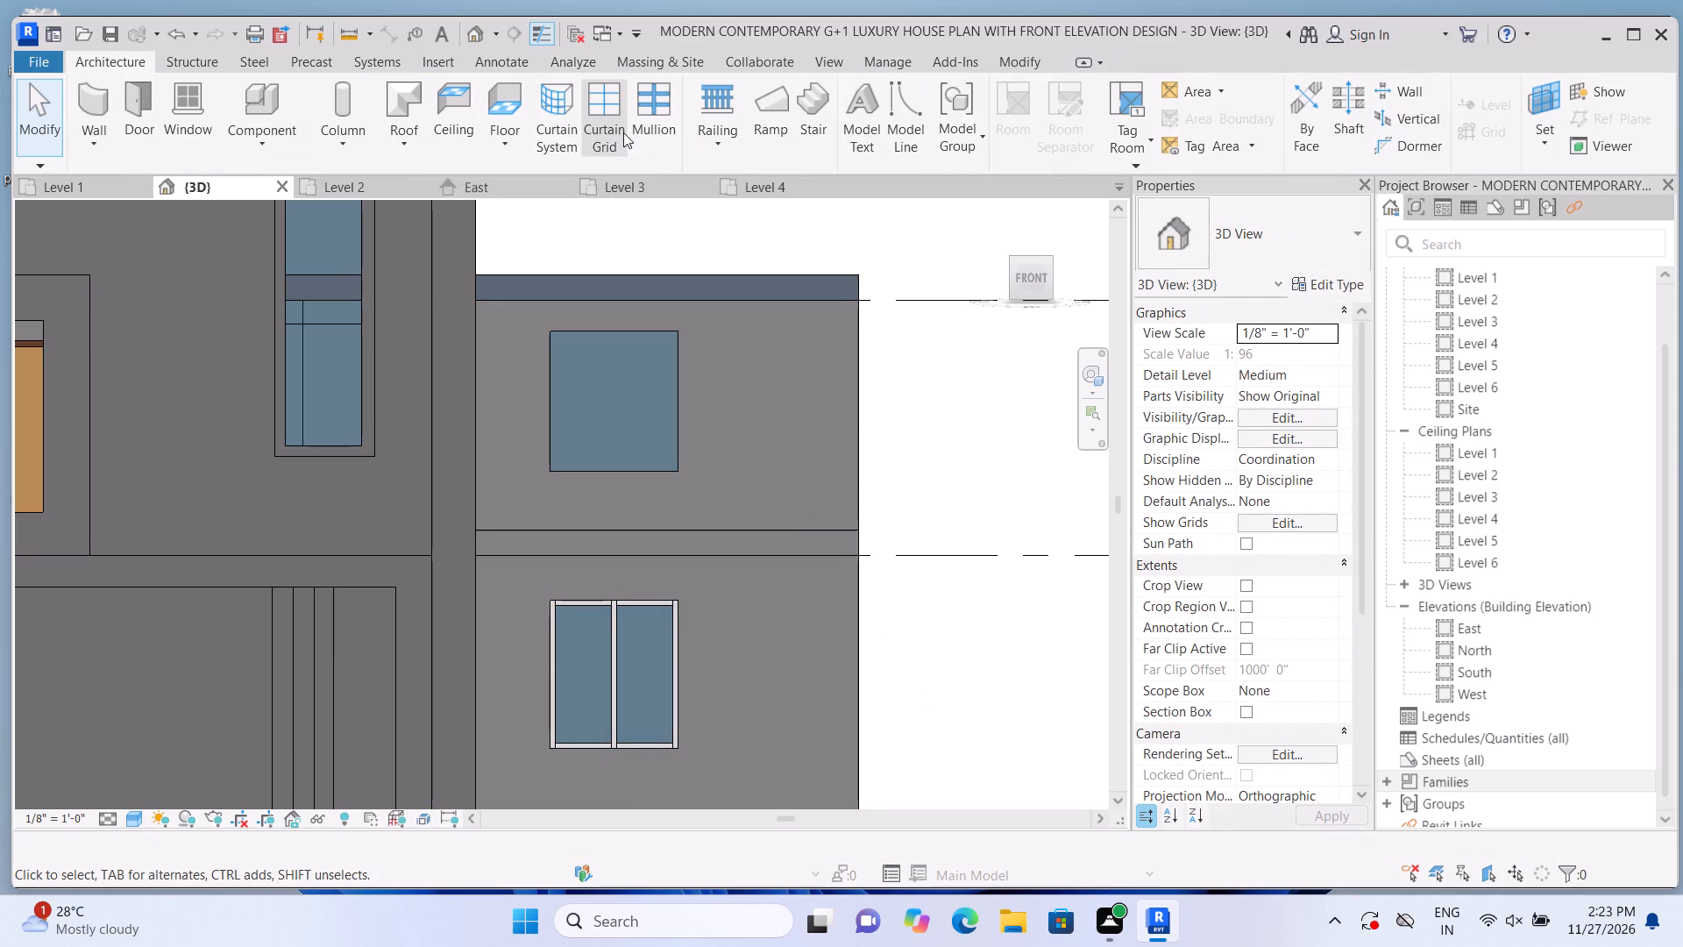
Add a vertical curtain grid line at the middle of the upper curtain wall, 2'-6" from each side.
left_click(595, 141)
left_click(608, 362)
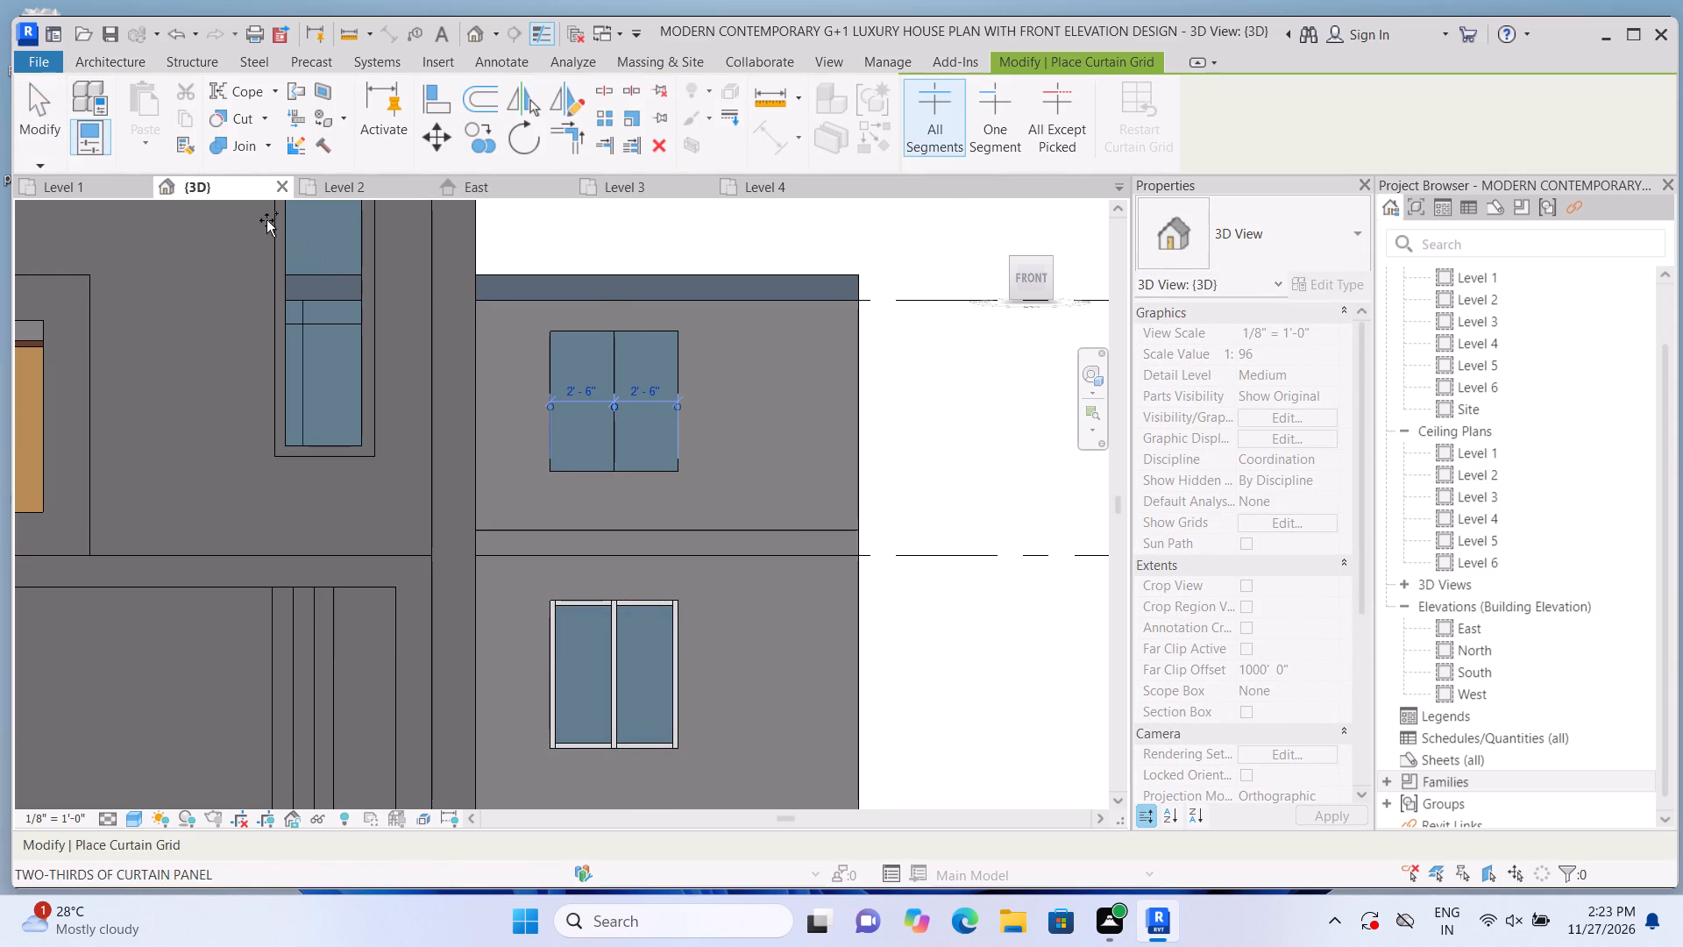
Place 2.5" x 5" rectangular mullions on the upper curtain wall's centre grid line and all four edges.
left_click(116, 58)
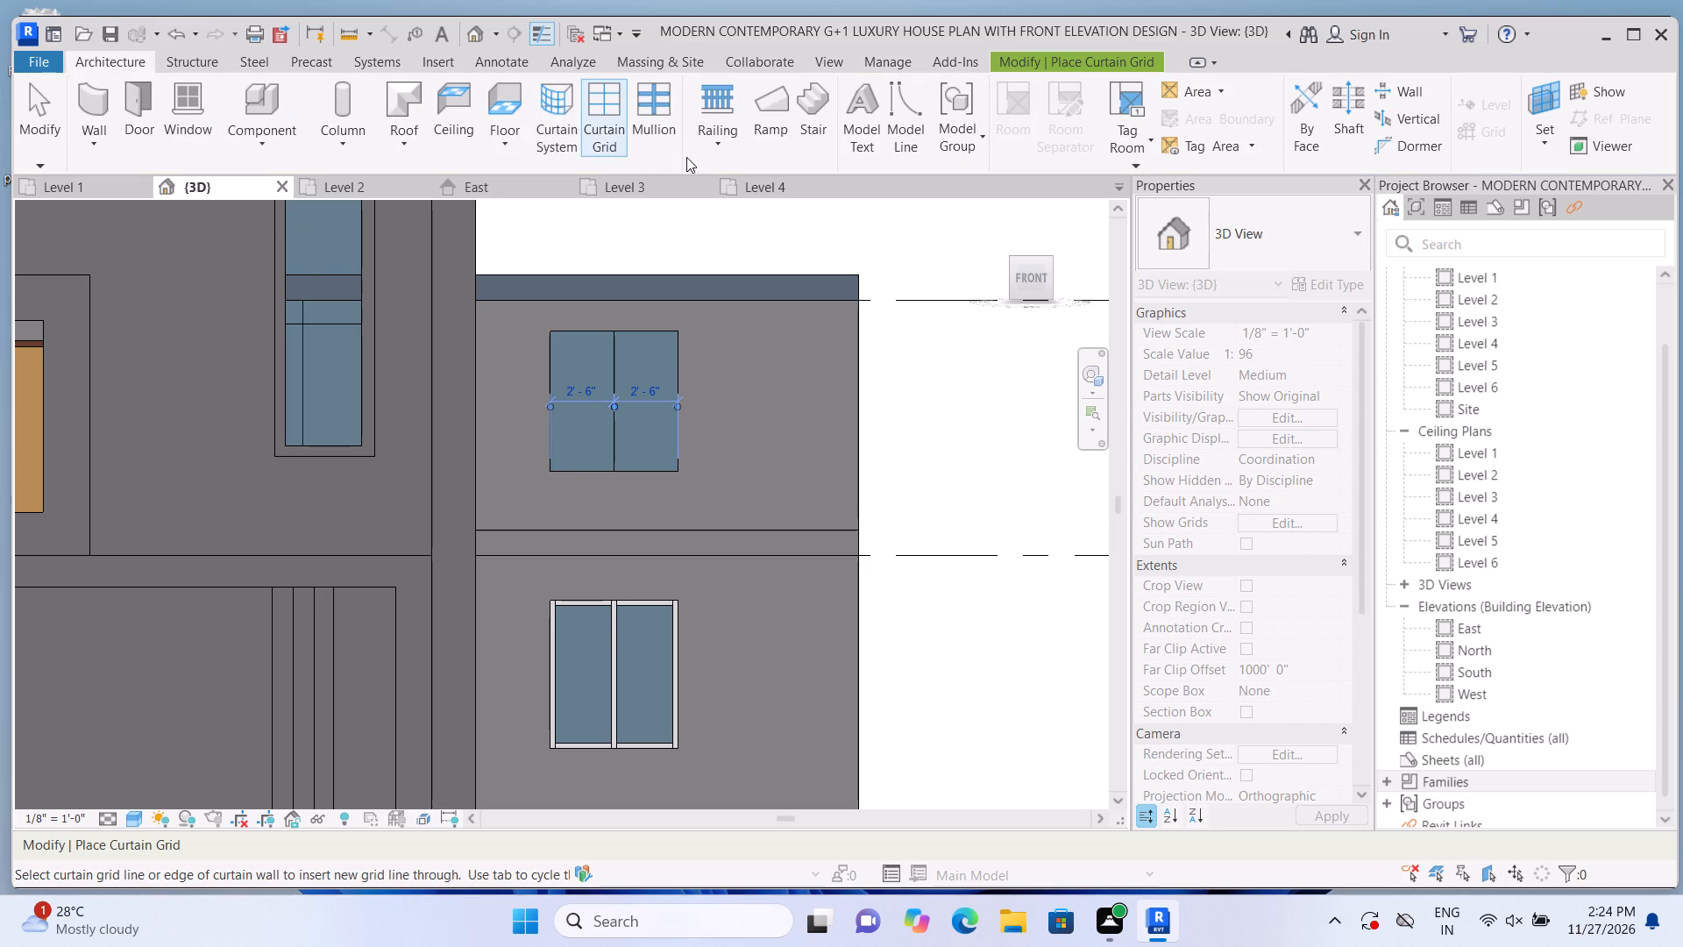
left_click(668, 145)
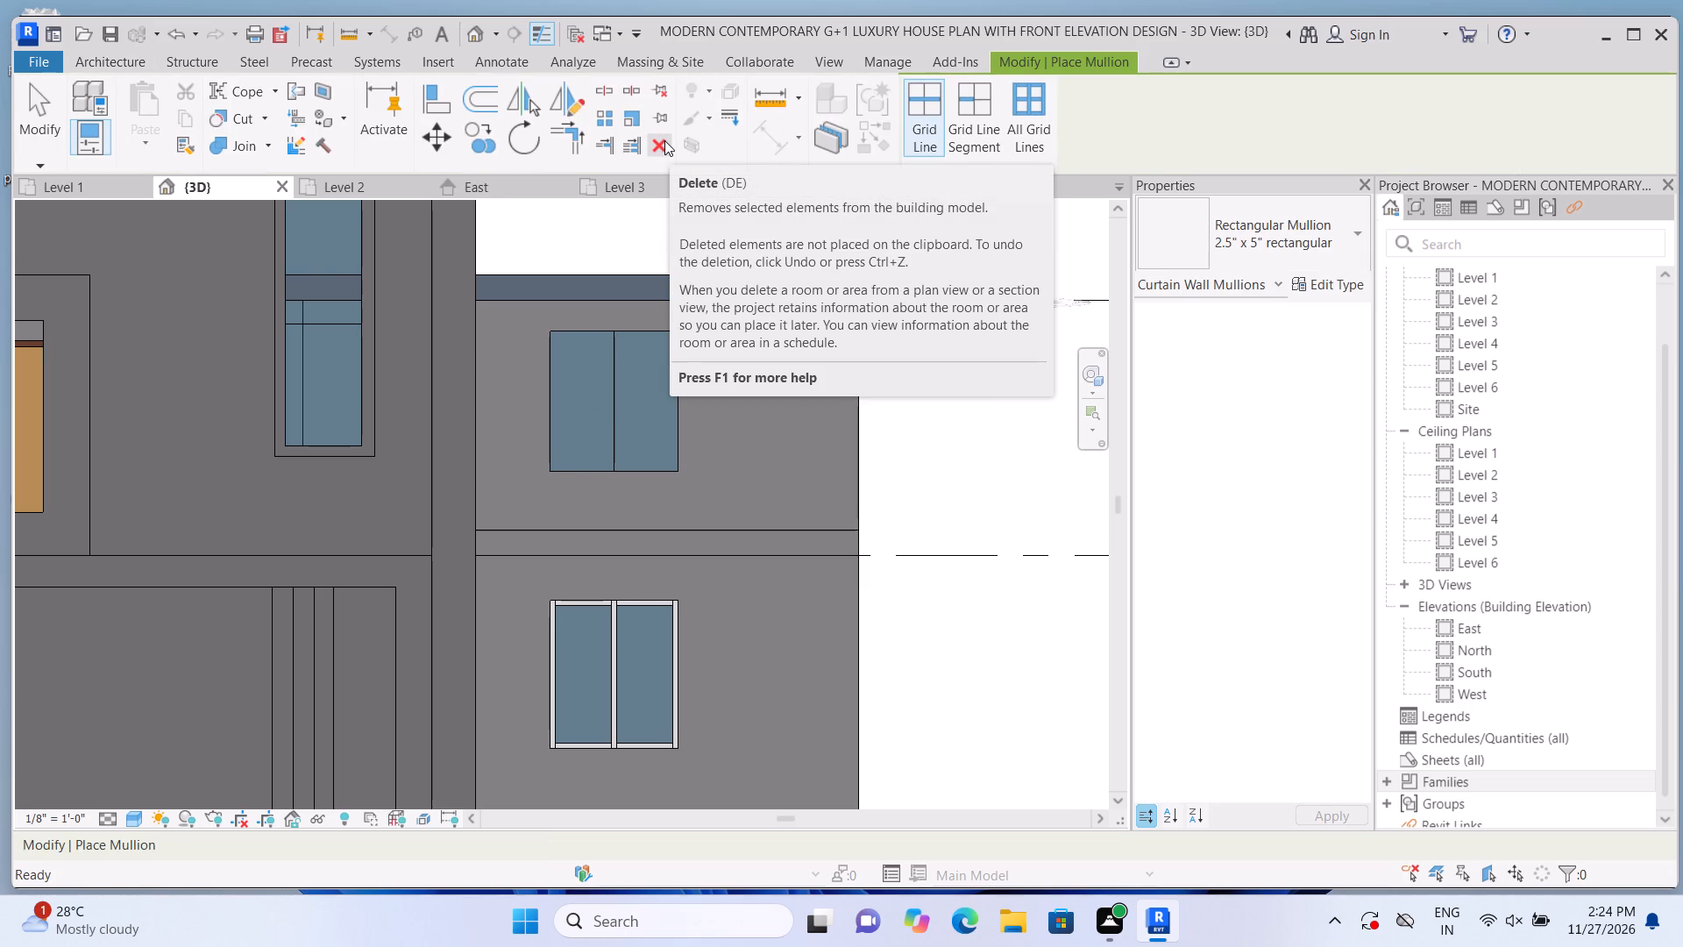
left_click(607, 385)
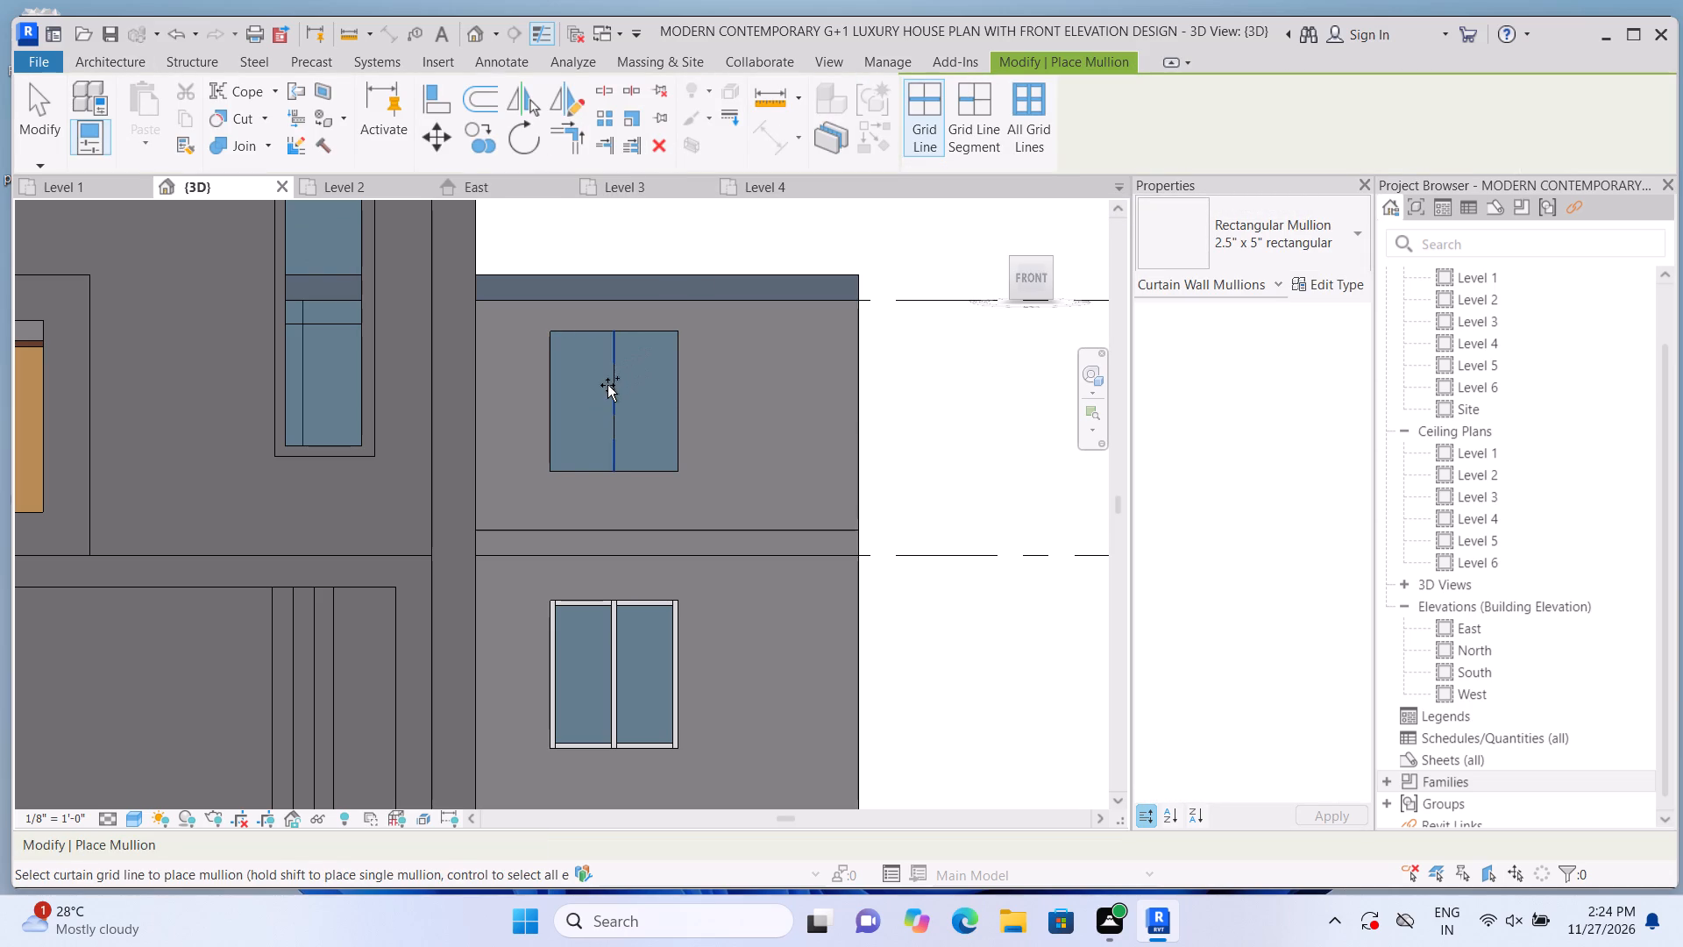
double_click(634, 339)
left_click(668, 373)
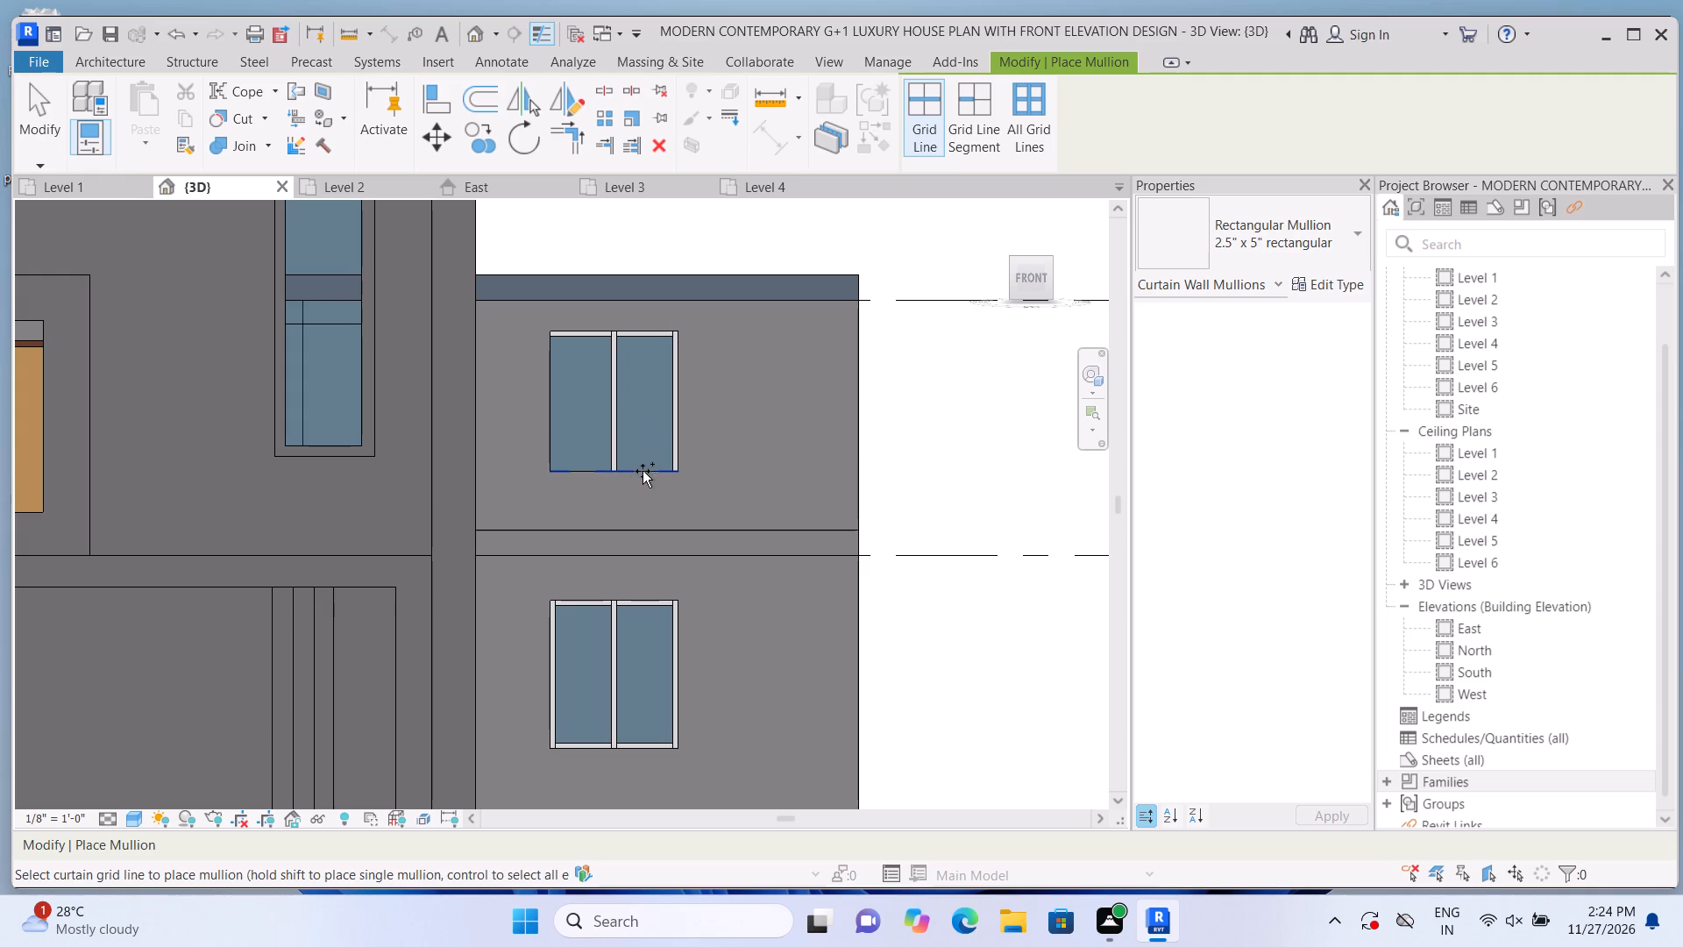
left_click(643, 471)
left_click(552, 427)
key("Escape")
Examine the mullioned windows of the side wing in 3D and from the front.
middle_click_drag(832, 454, 797, 466, "shift")
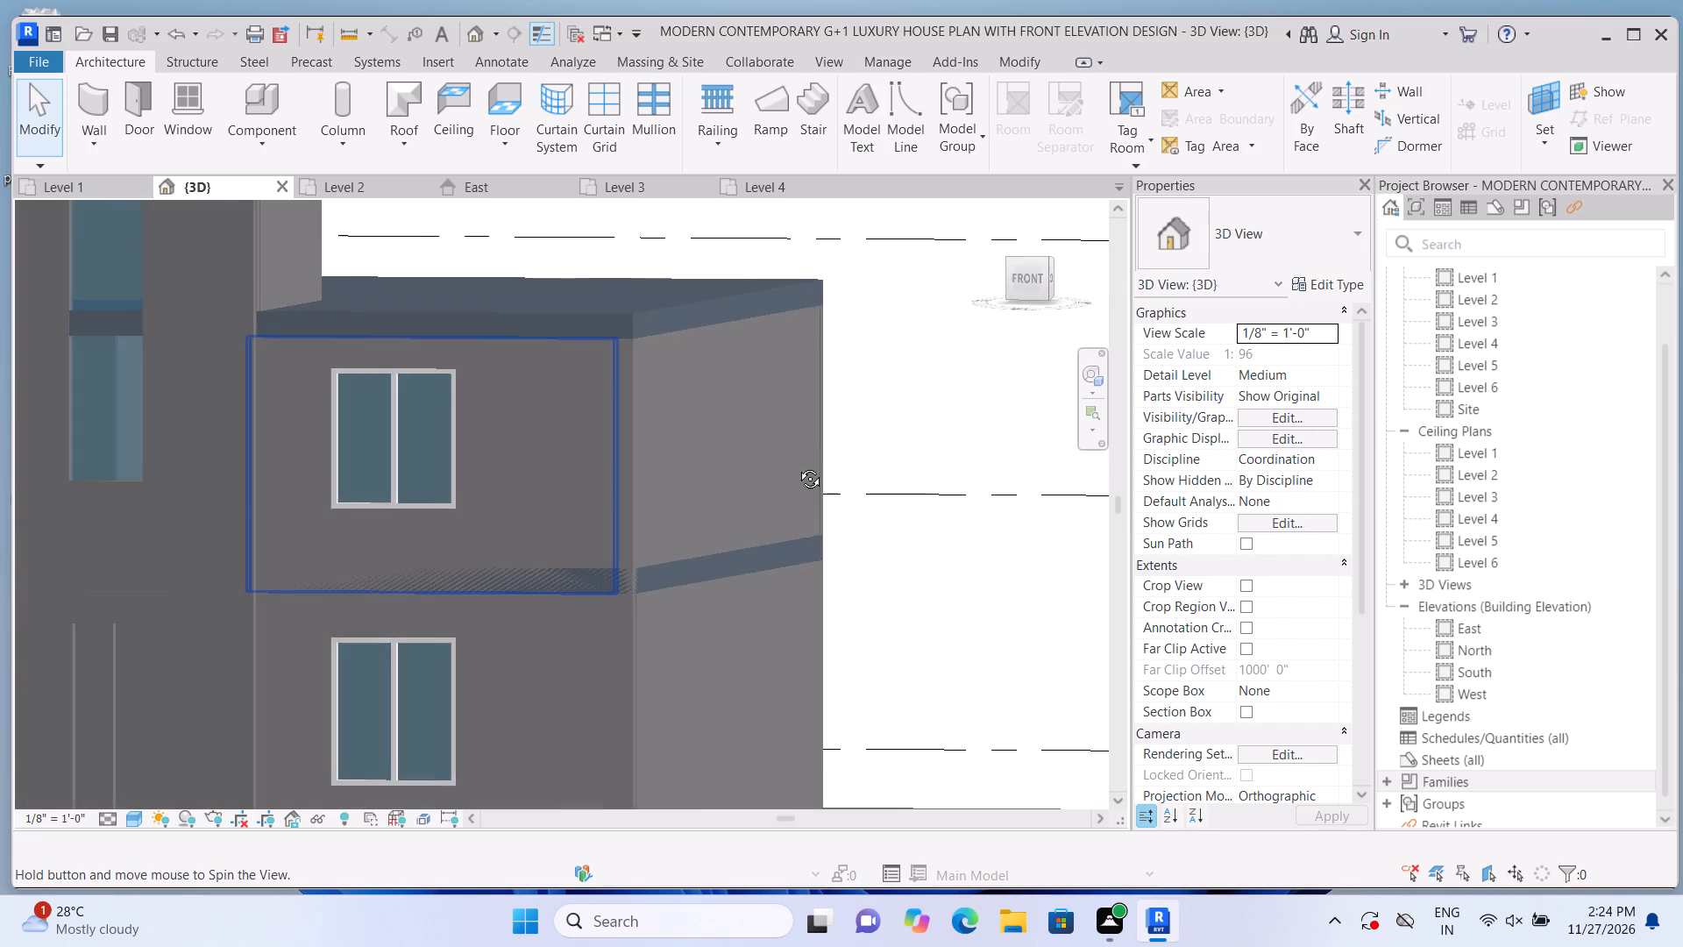
middle_click_drag(797, 466, 806, 468, "shift")
scroll(829, 452, "down", 3)
scroll(754, 645, "up", 1)
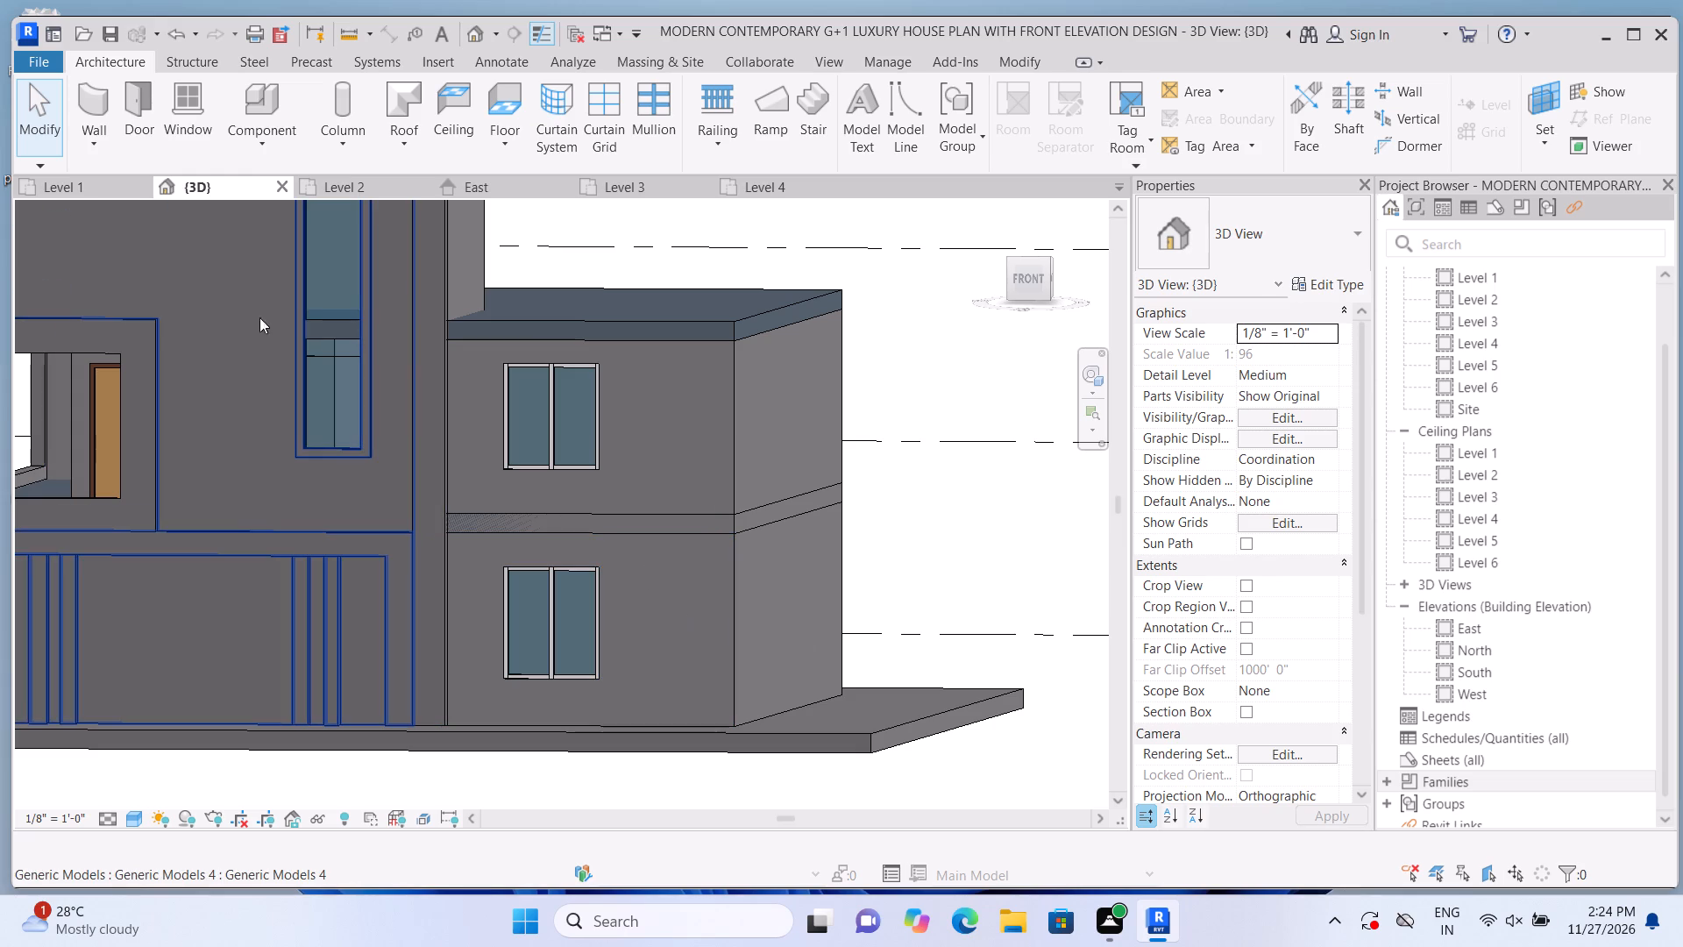
double_click(1023, 276)
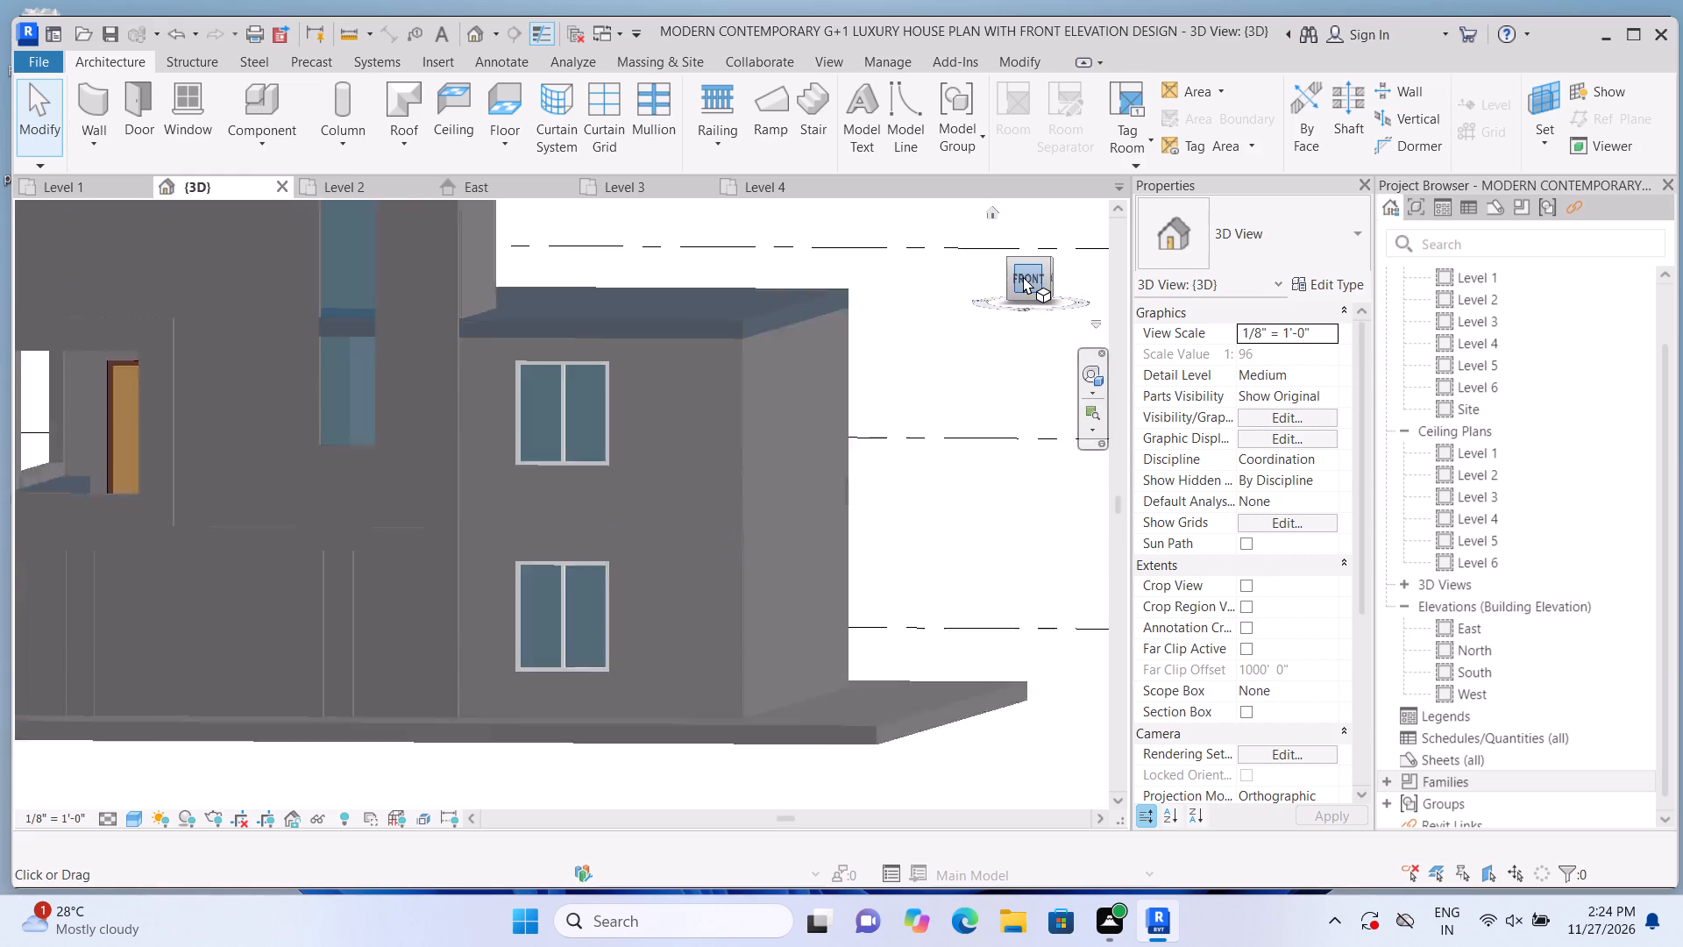
scroll(473, 540, "up", 9)
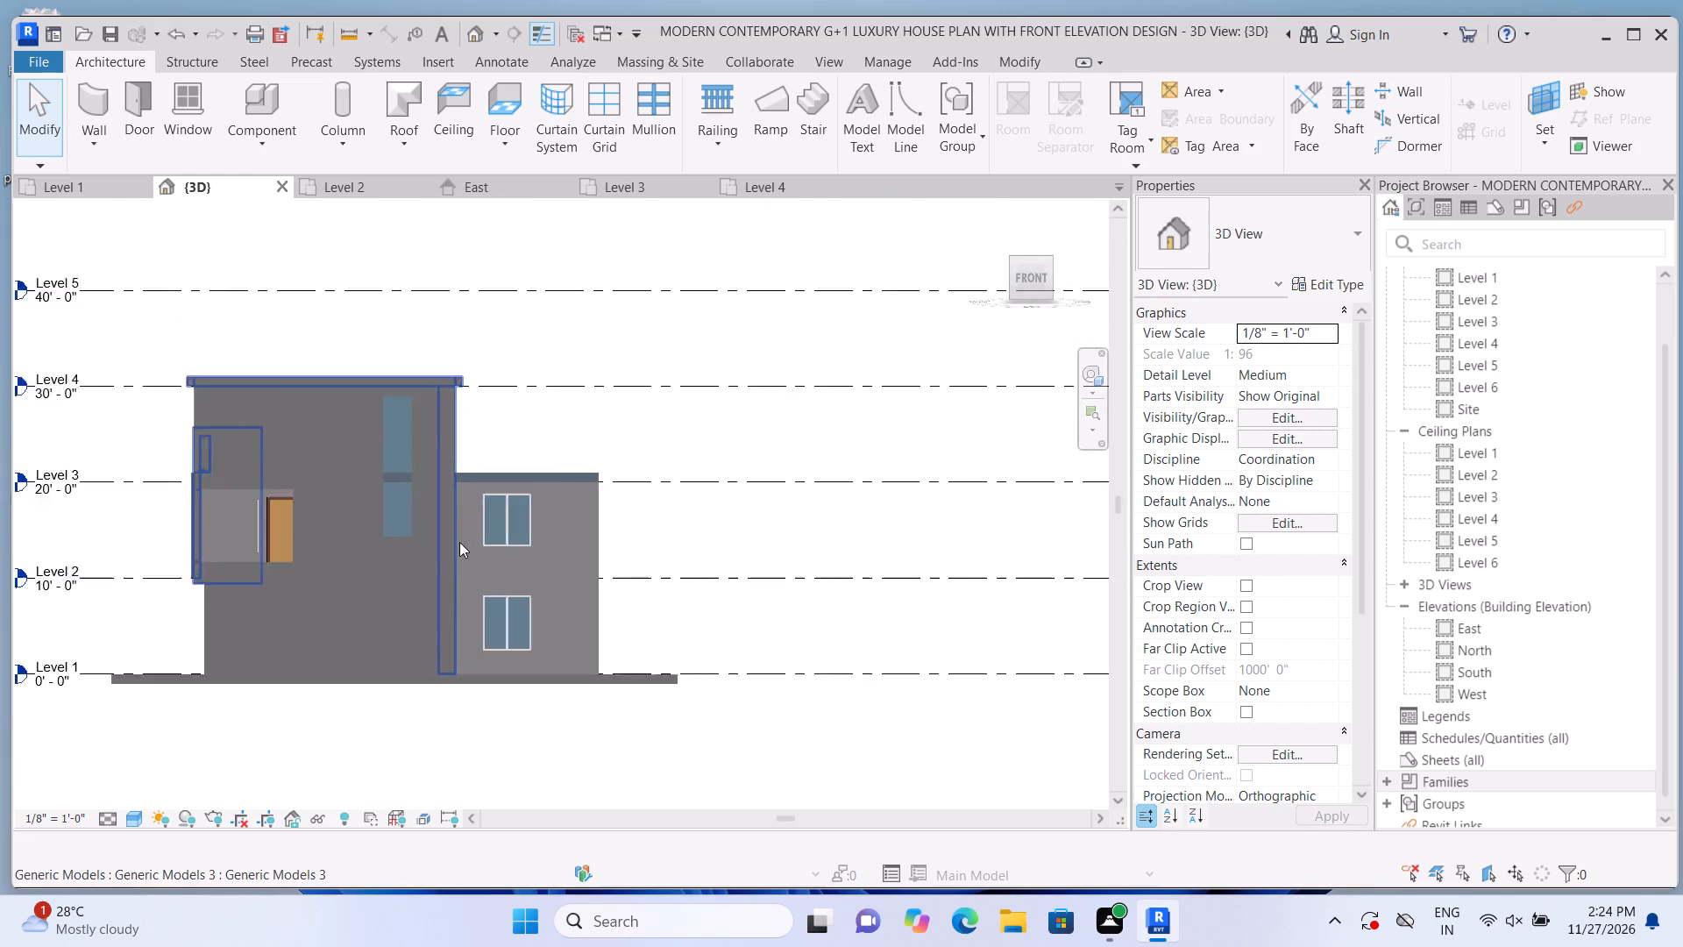
scroll(459, 542, "up", 2)
scroll(513, 426, "up", 1)
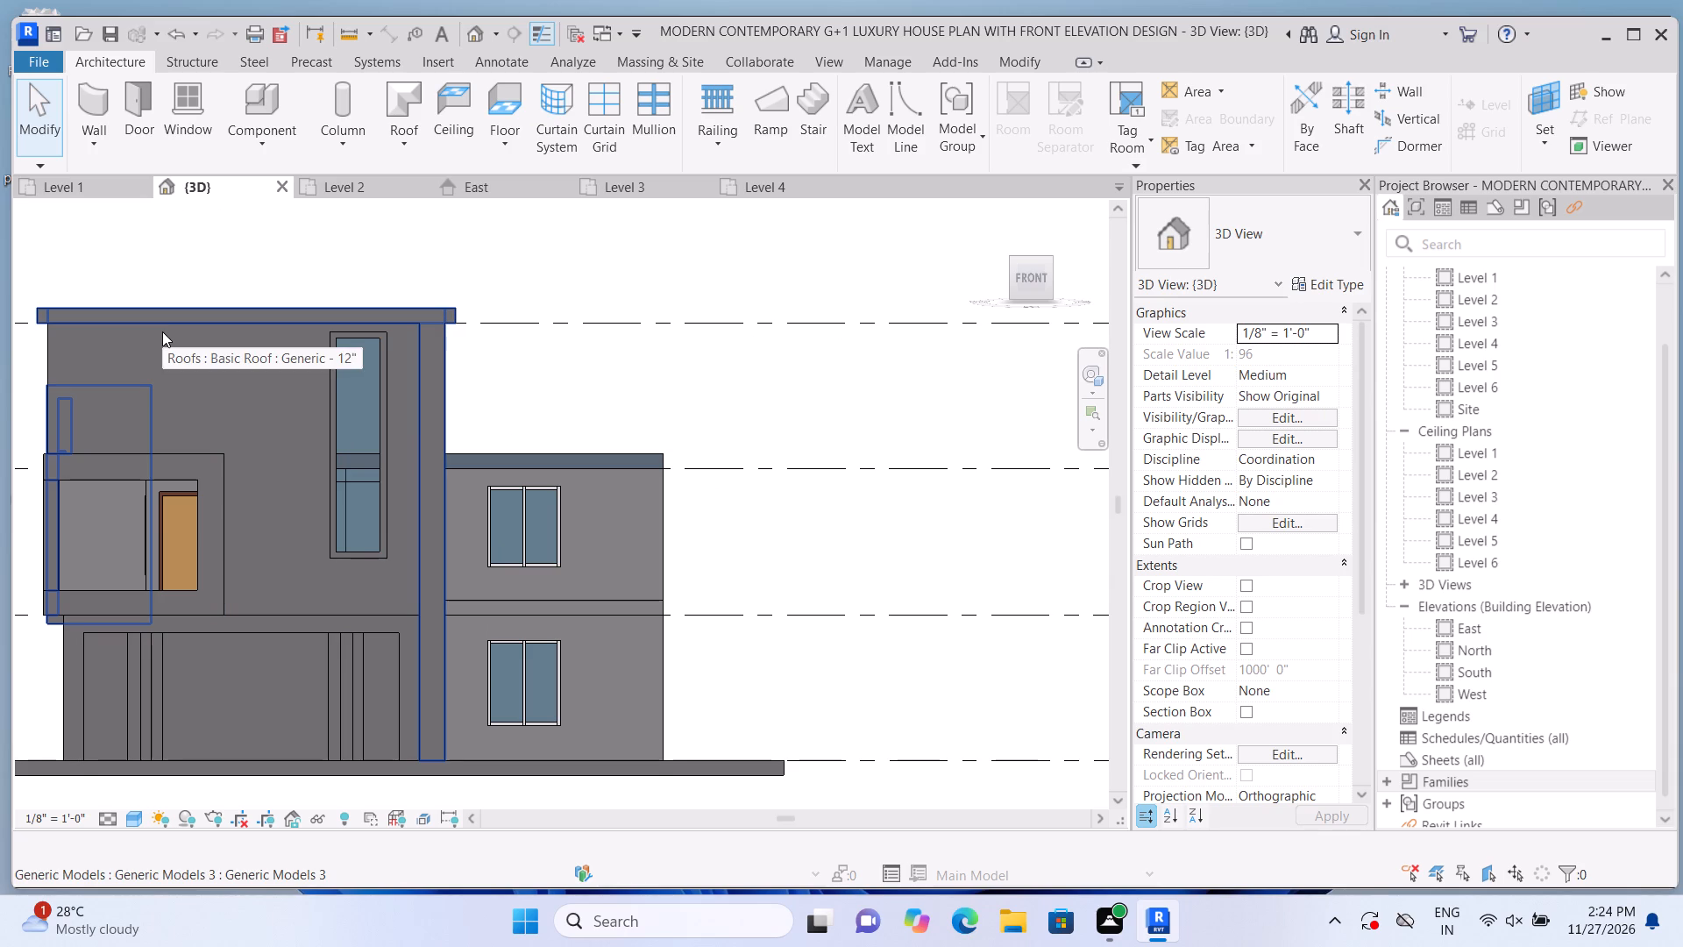
left_click(100, 88)
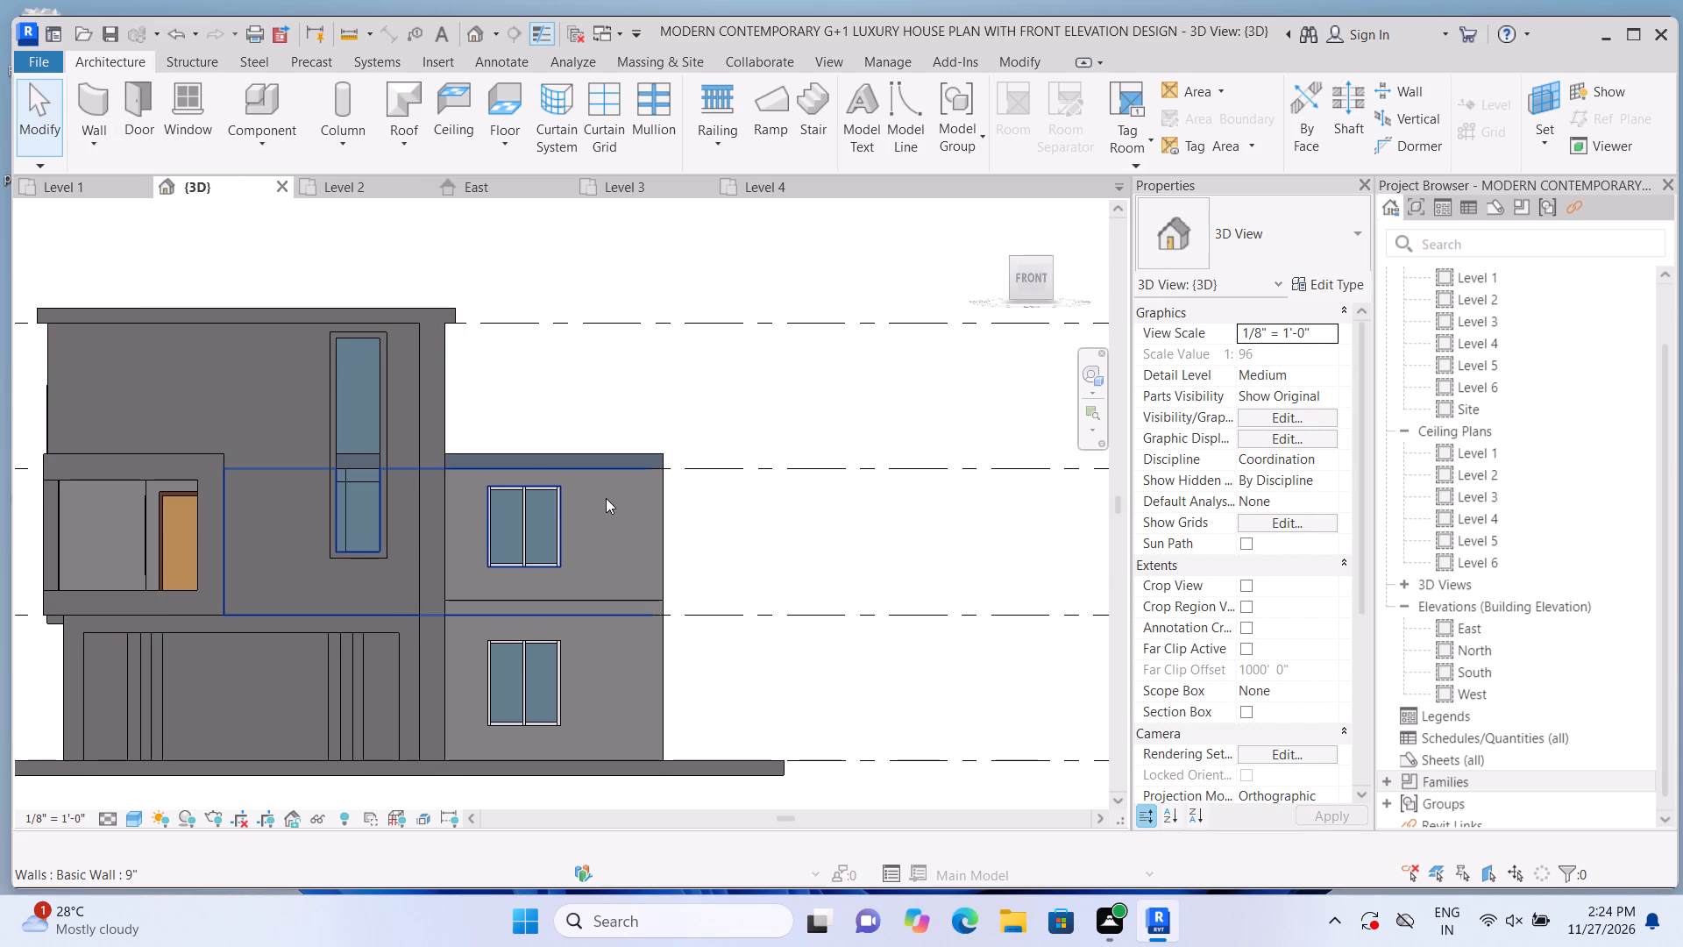
scroll(457, 502, "up", 2)
scroll(464, 495, "down", 3)
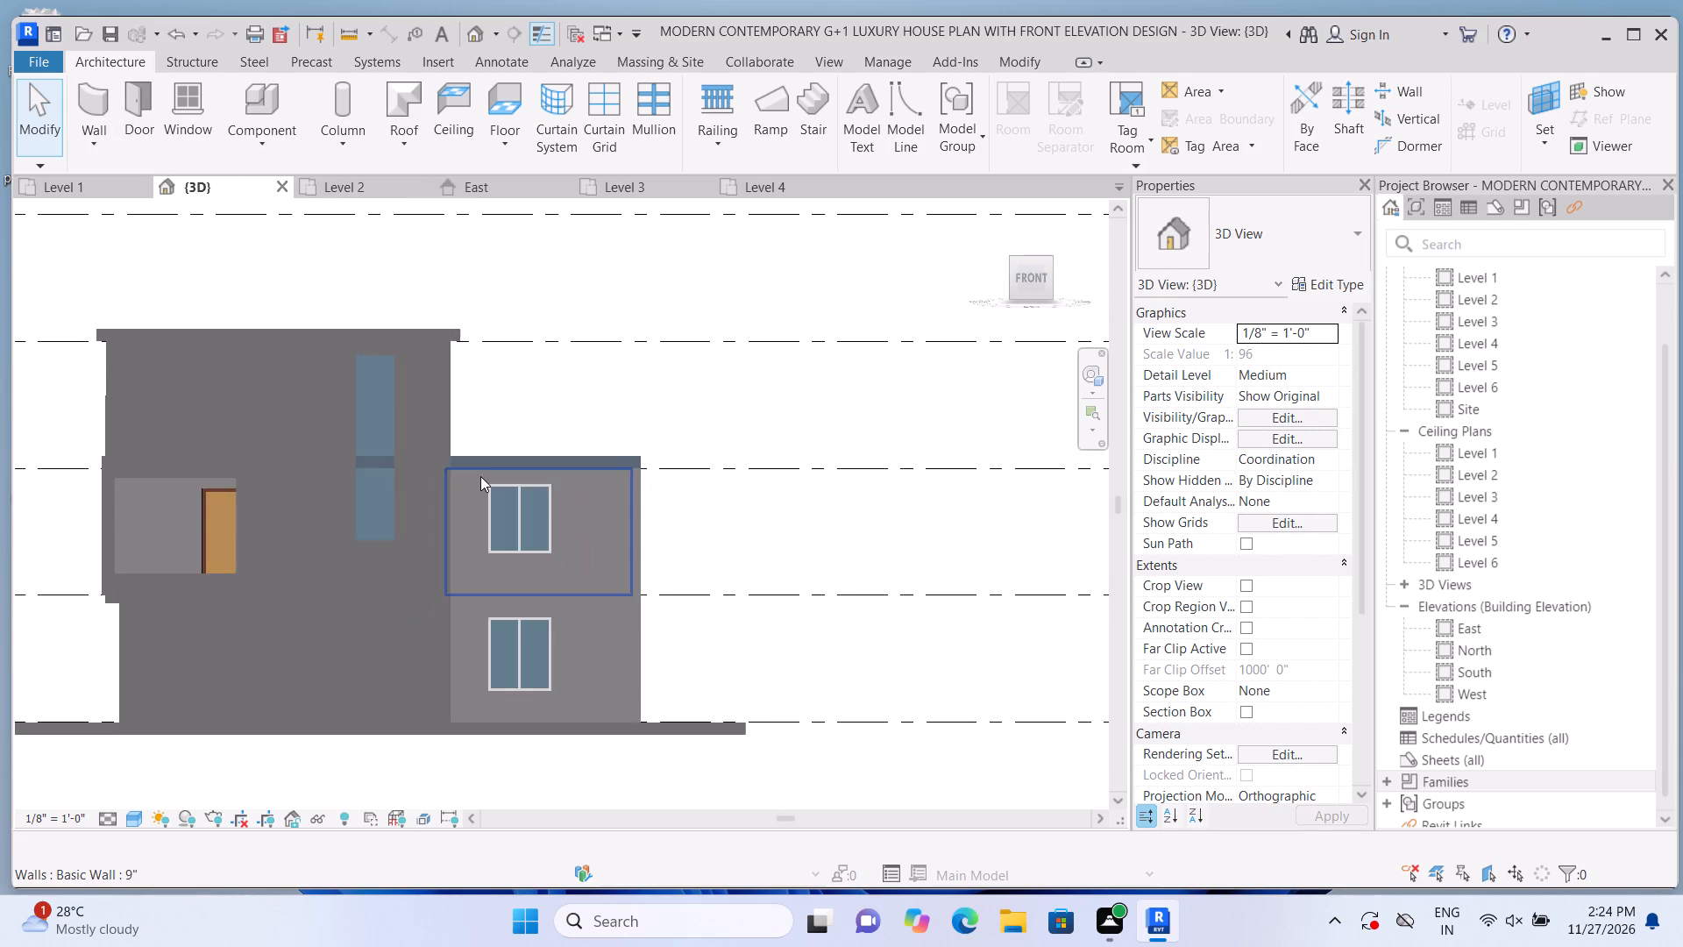
Start an in-place model in the Generic Models category, keeping the name Generic Models 5.
left_click(266, 146)
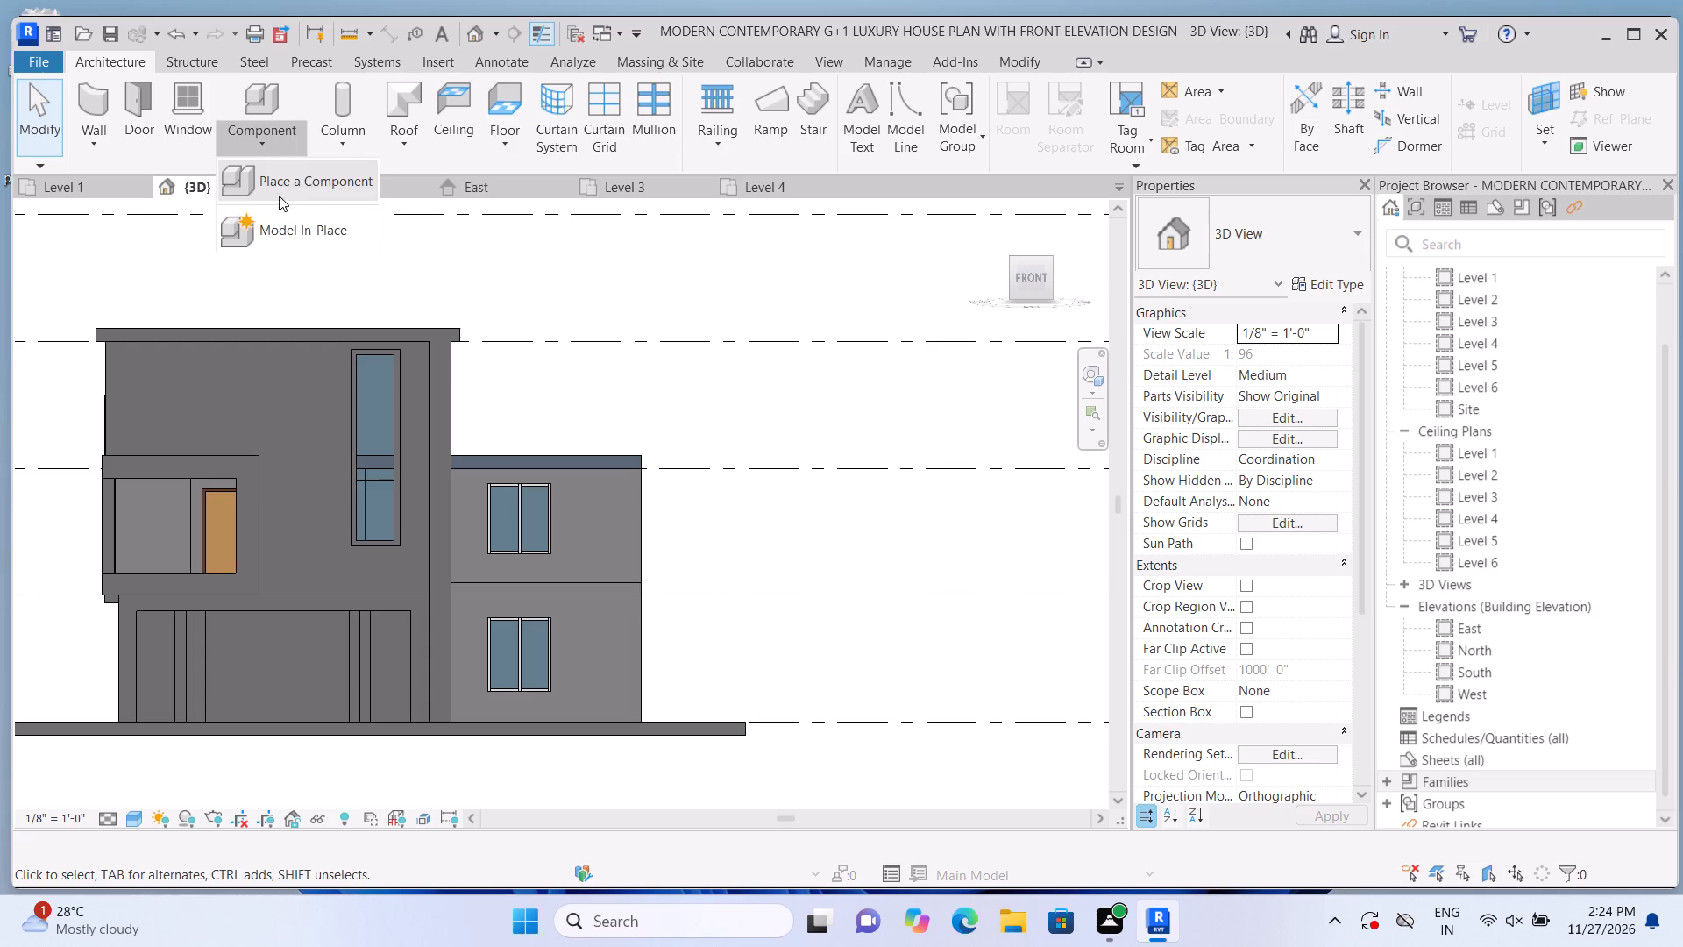
left_click(288, 212)
scroll(971, 367, "down", 5)
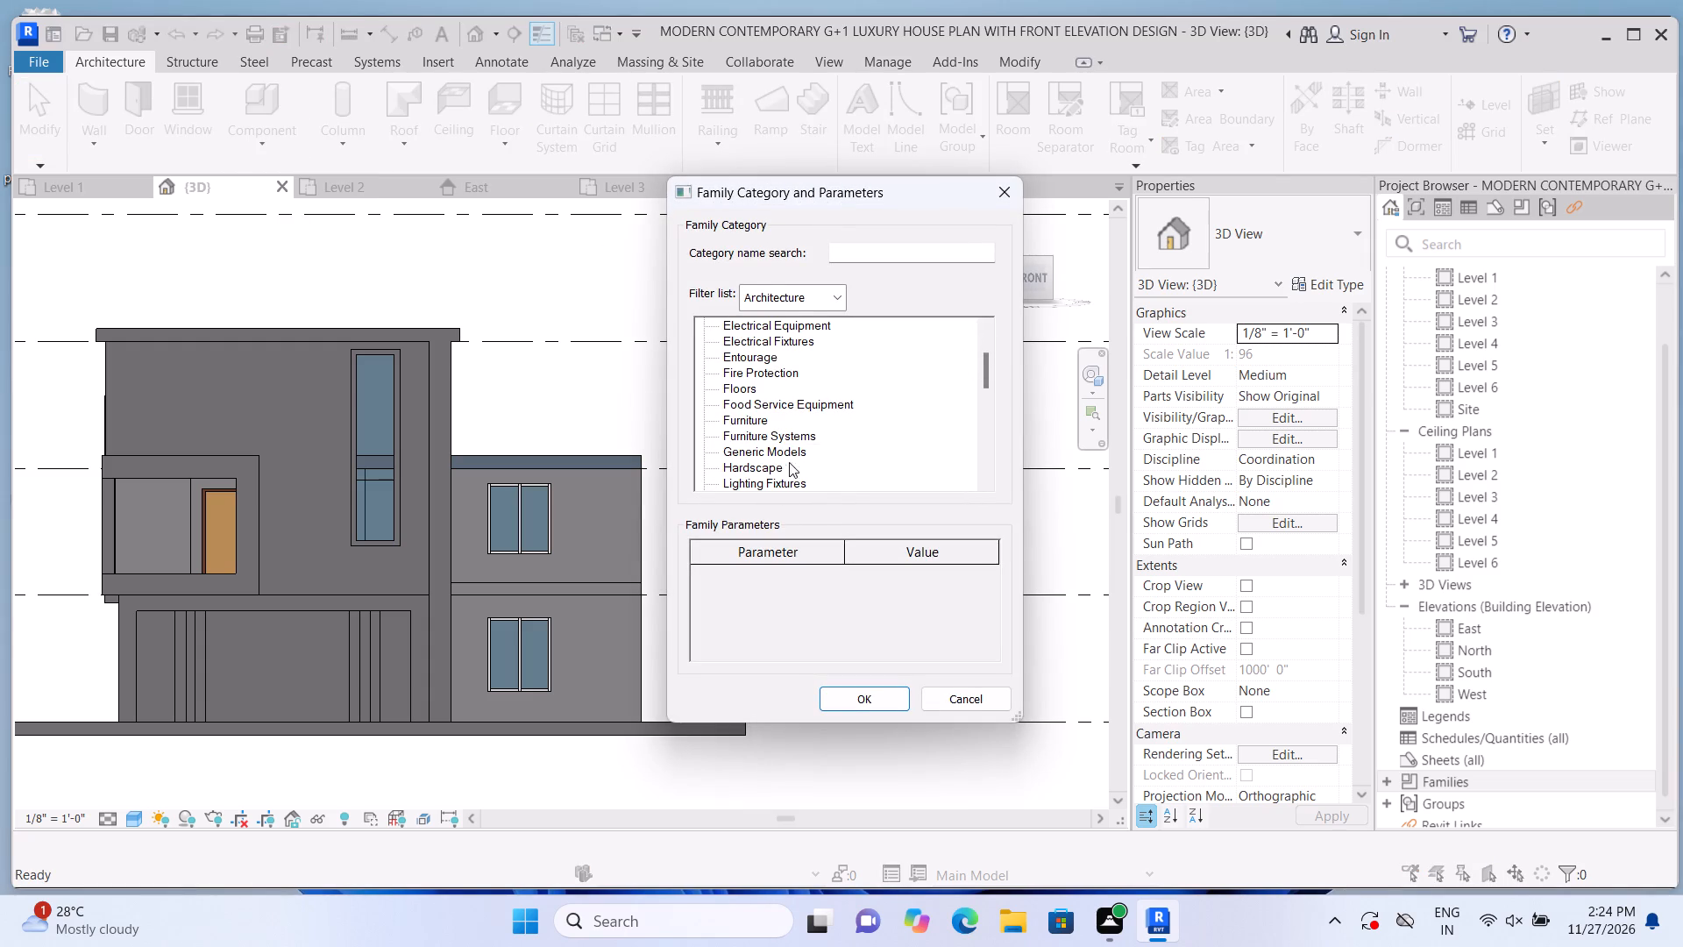
left_click(792, 448)
left_click(877, 693)
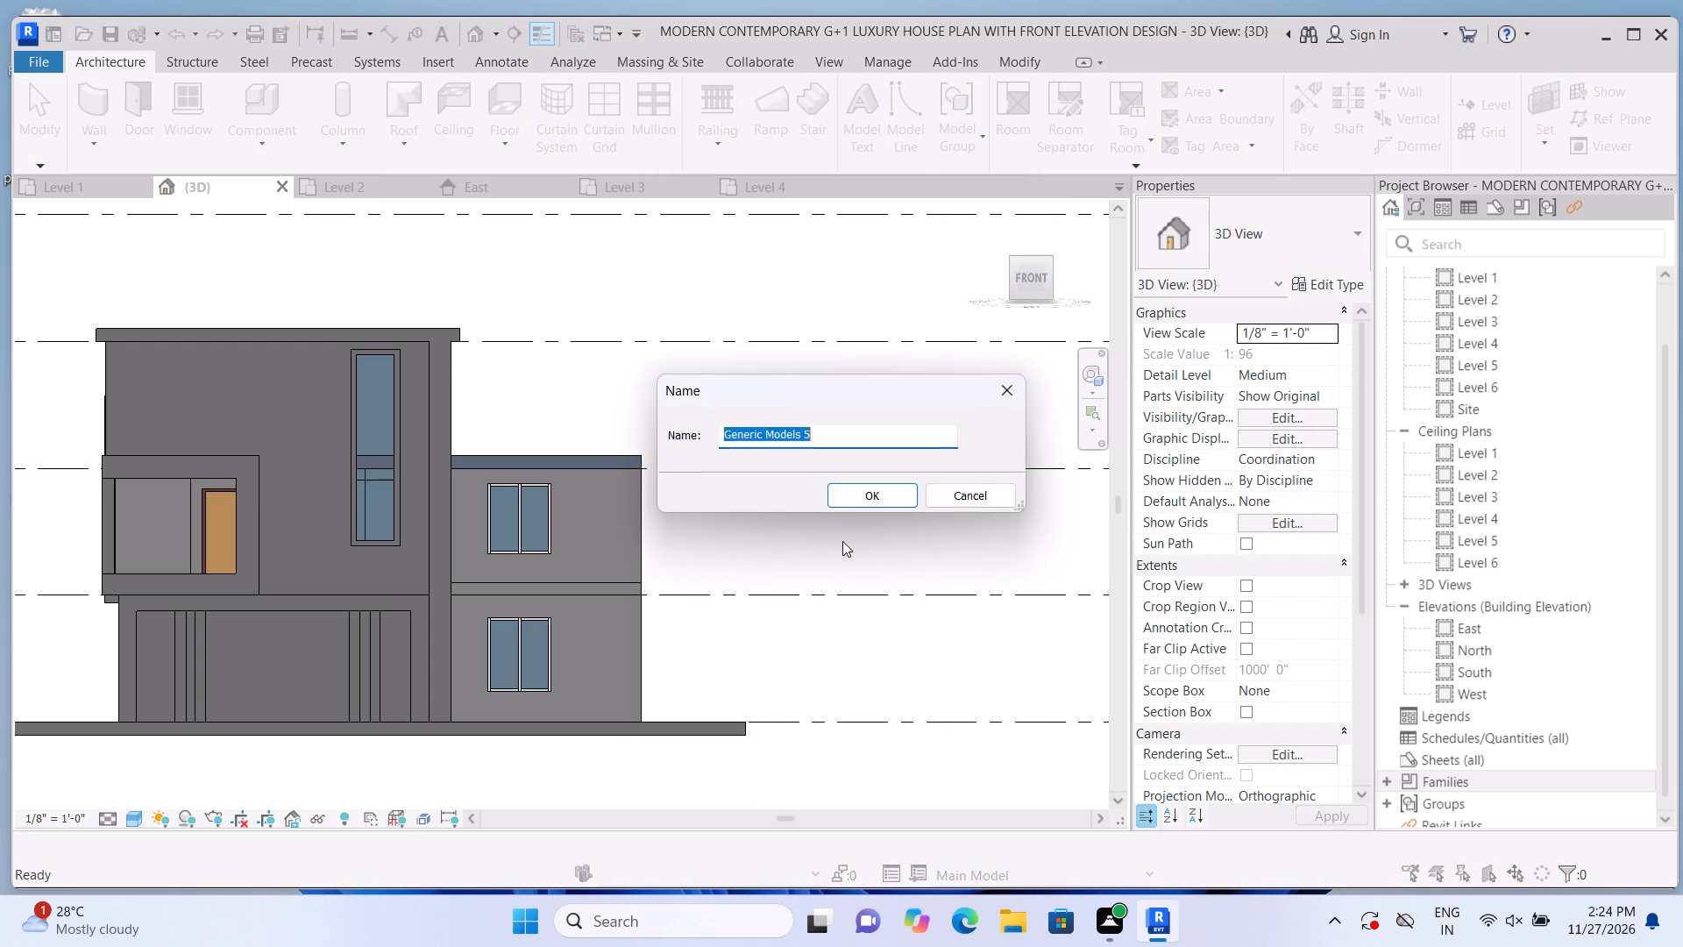
left_click(859, 491)
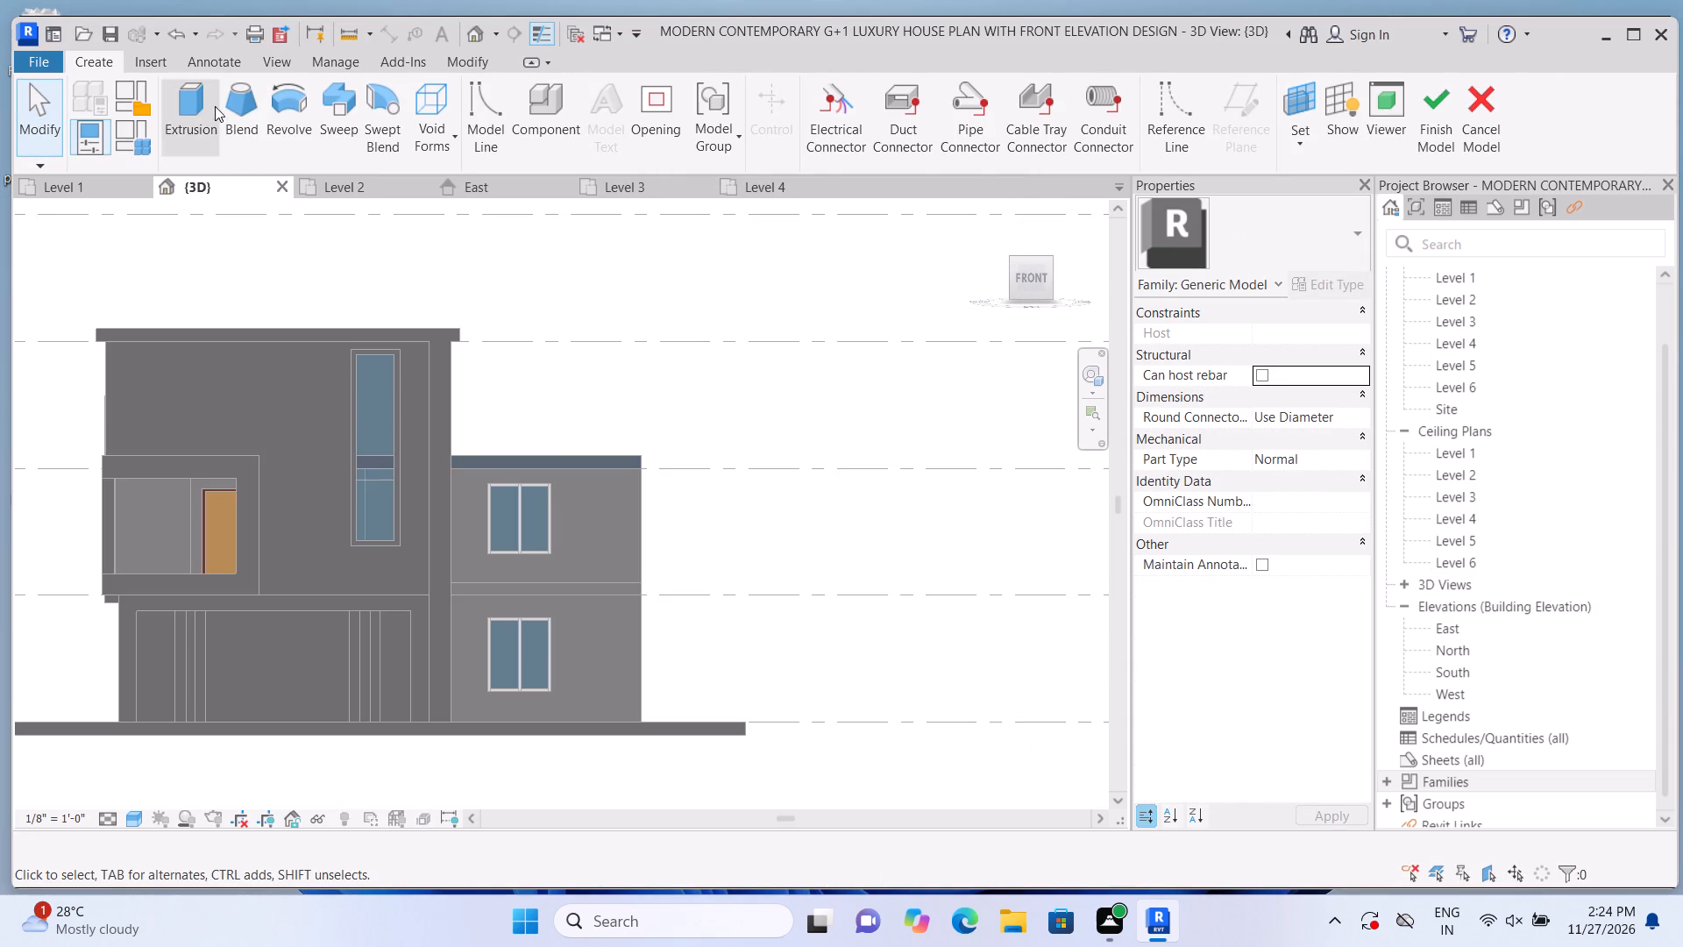
Sketch a 21'-0" tall rectangular extrusion profile on the lower front wall's plane, from the tower's edge to the windows' near edge.
left_click(197, 109)
left_click(1140, 145)
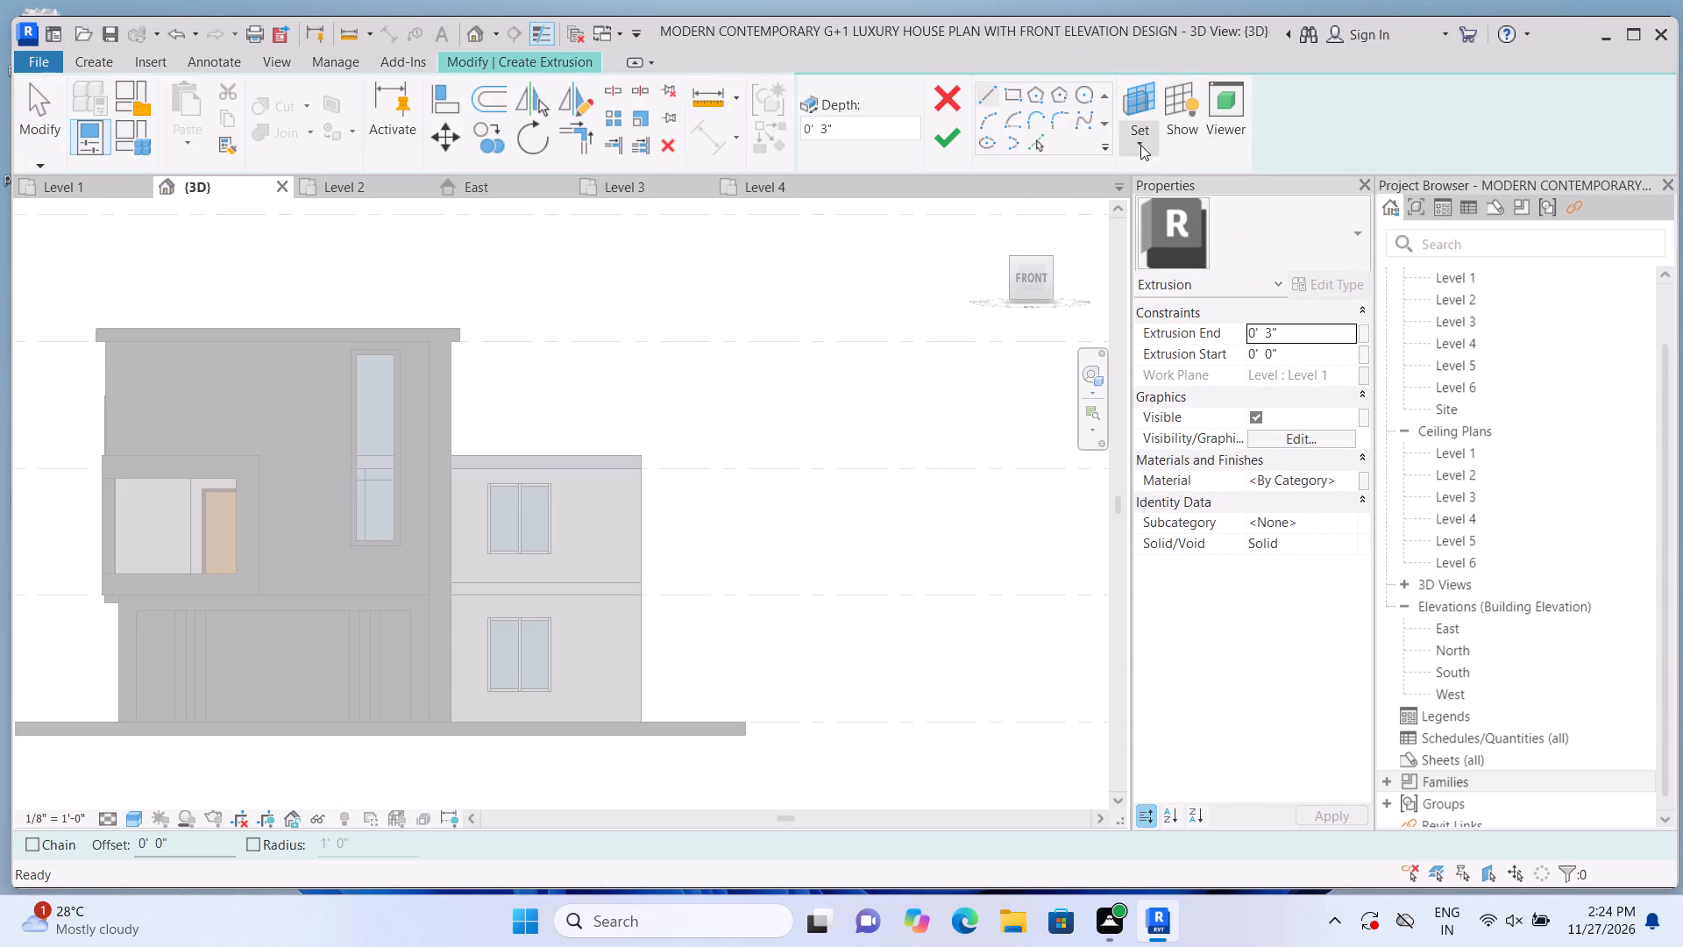
left_click(1150, 220)
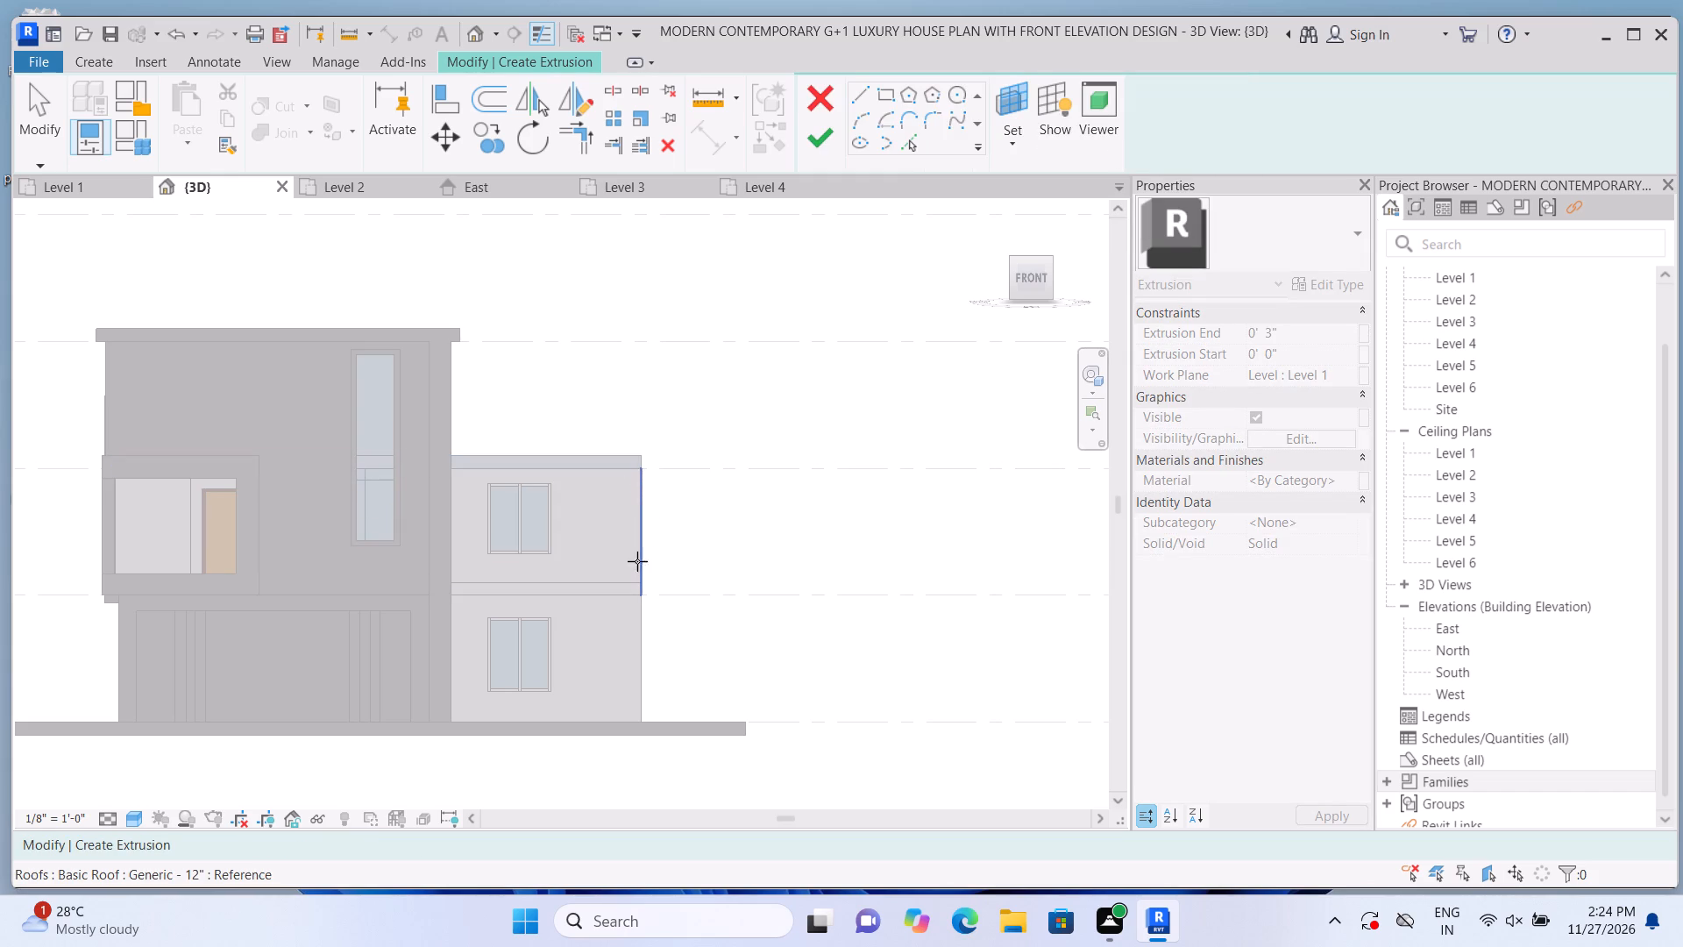
left_click(600, 644)
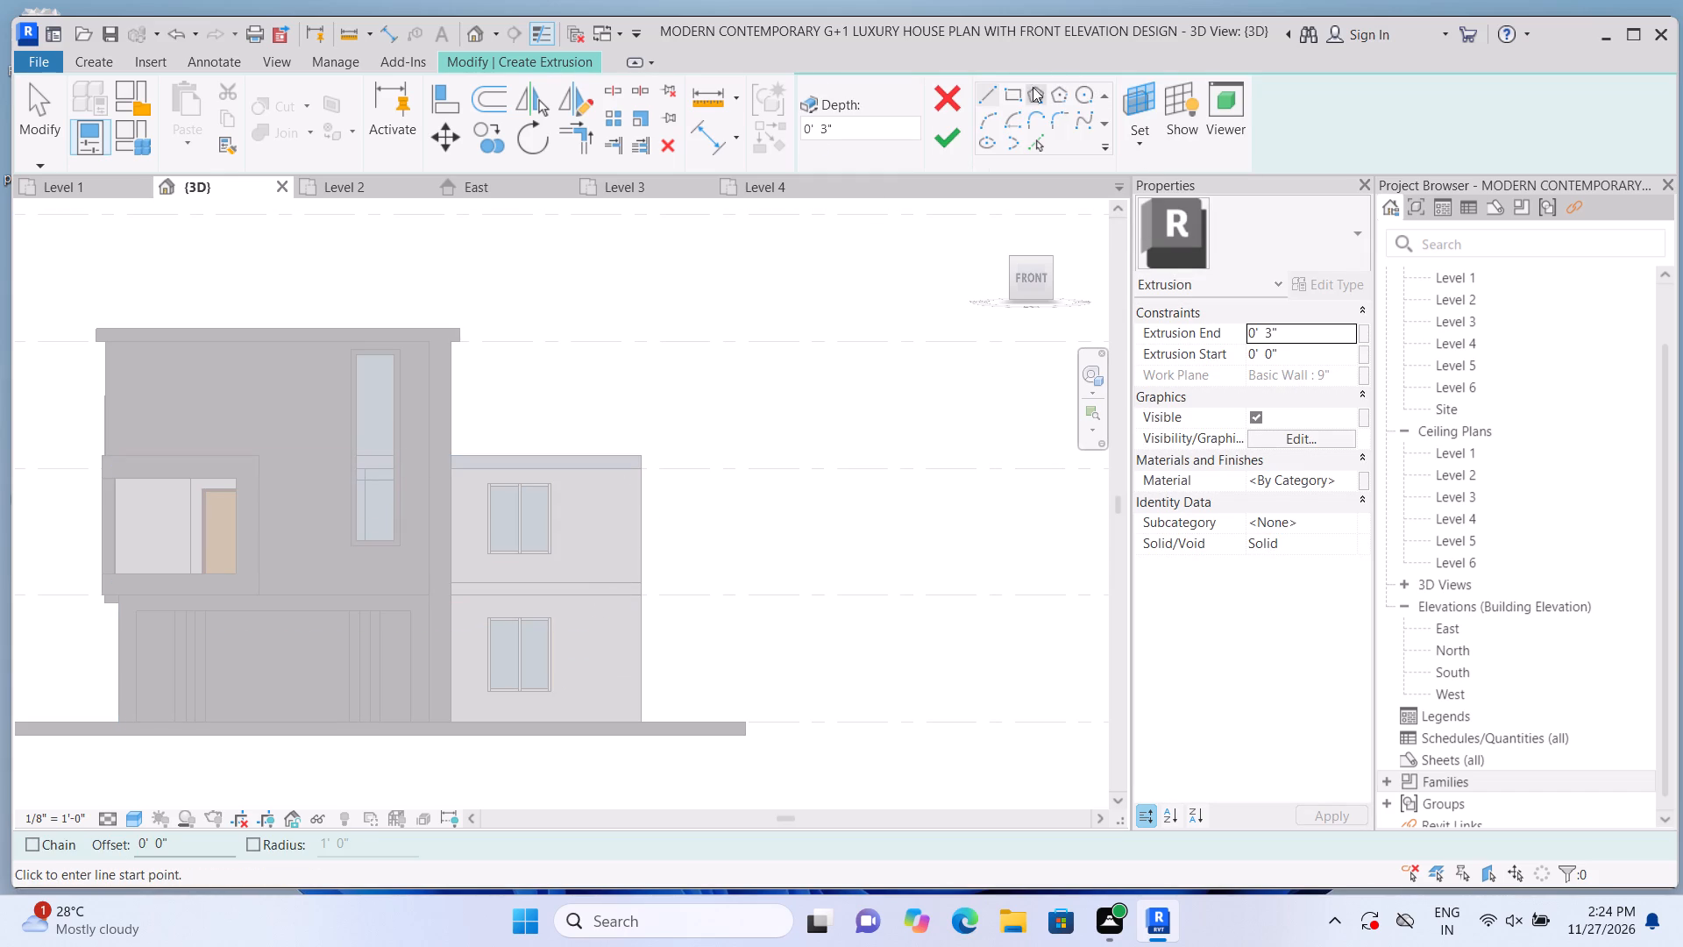
left_click(1016, 84)
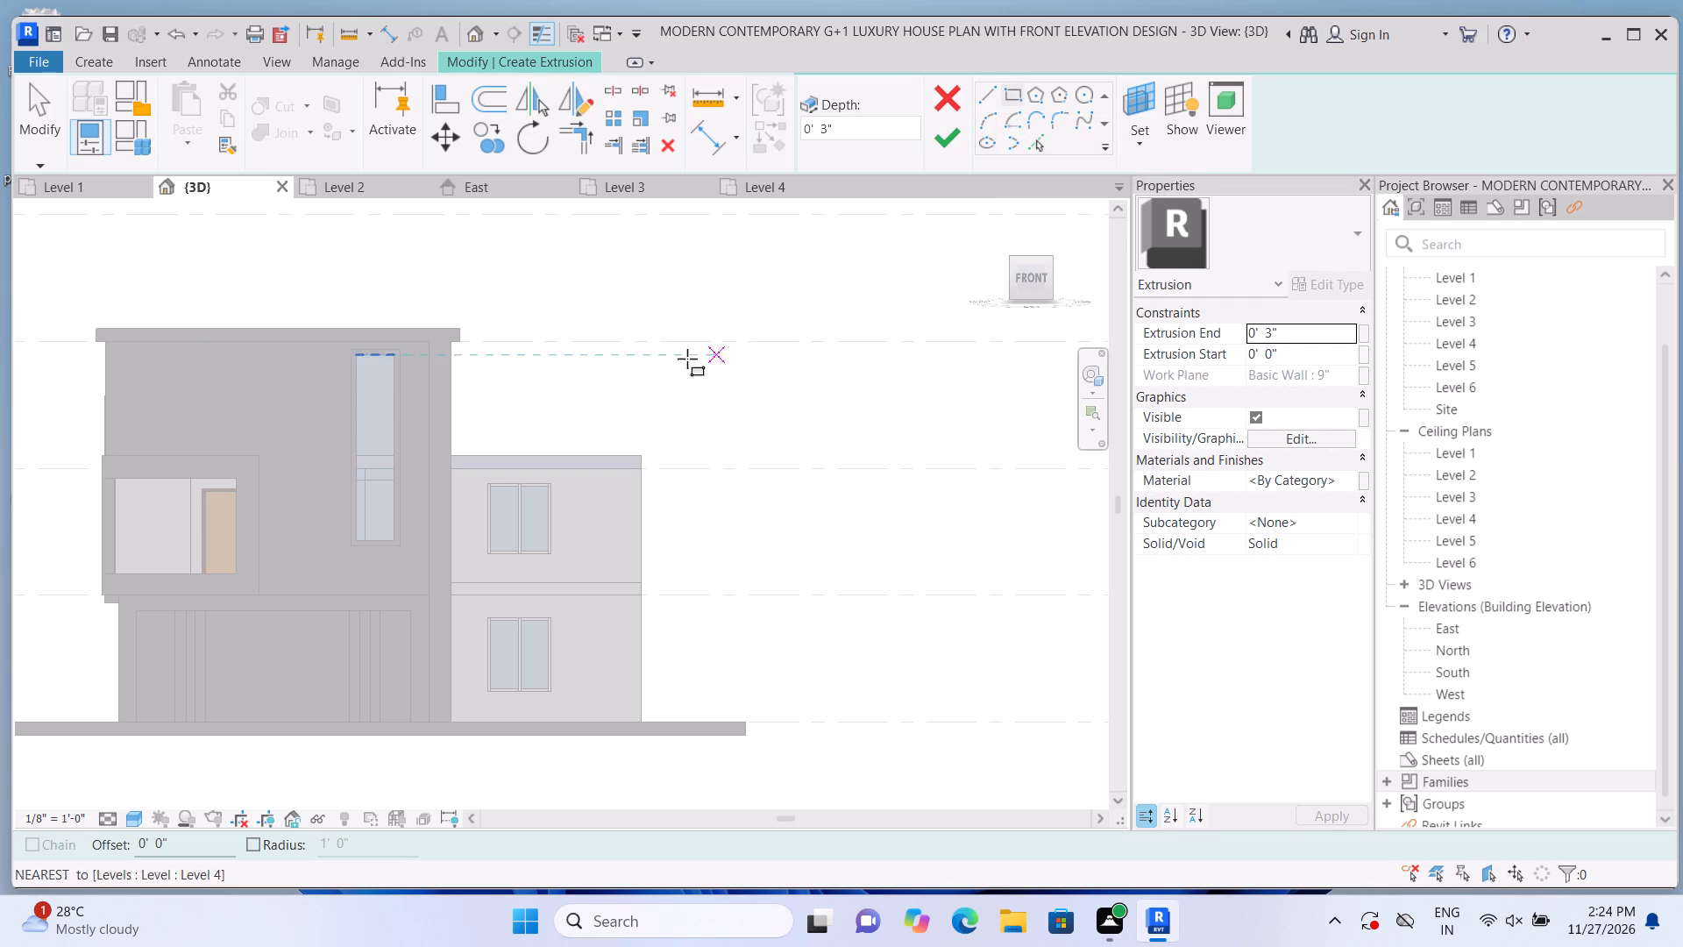
scroll(466, 492, "up", 4)
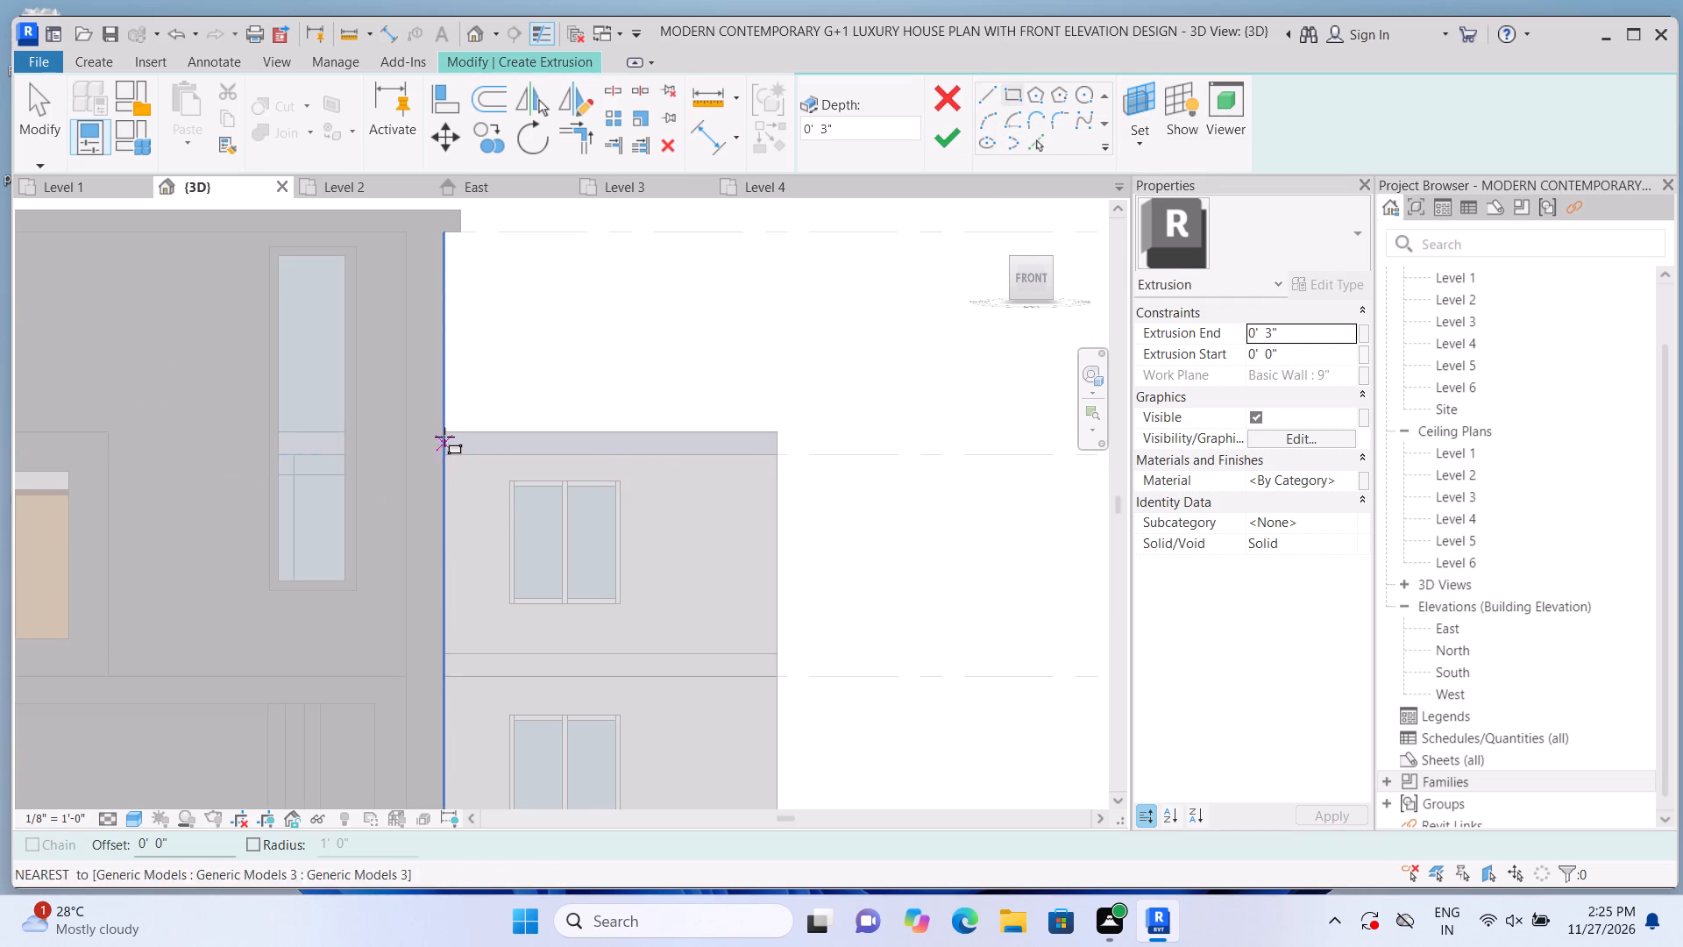
left_click(444, 435)
scroll(486, 538, "up", 1)
middle_click_drag(479, 538, 496, 343)
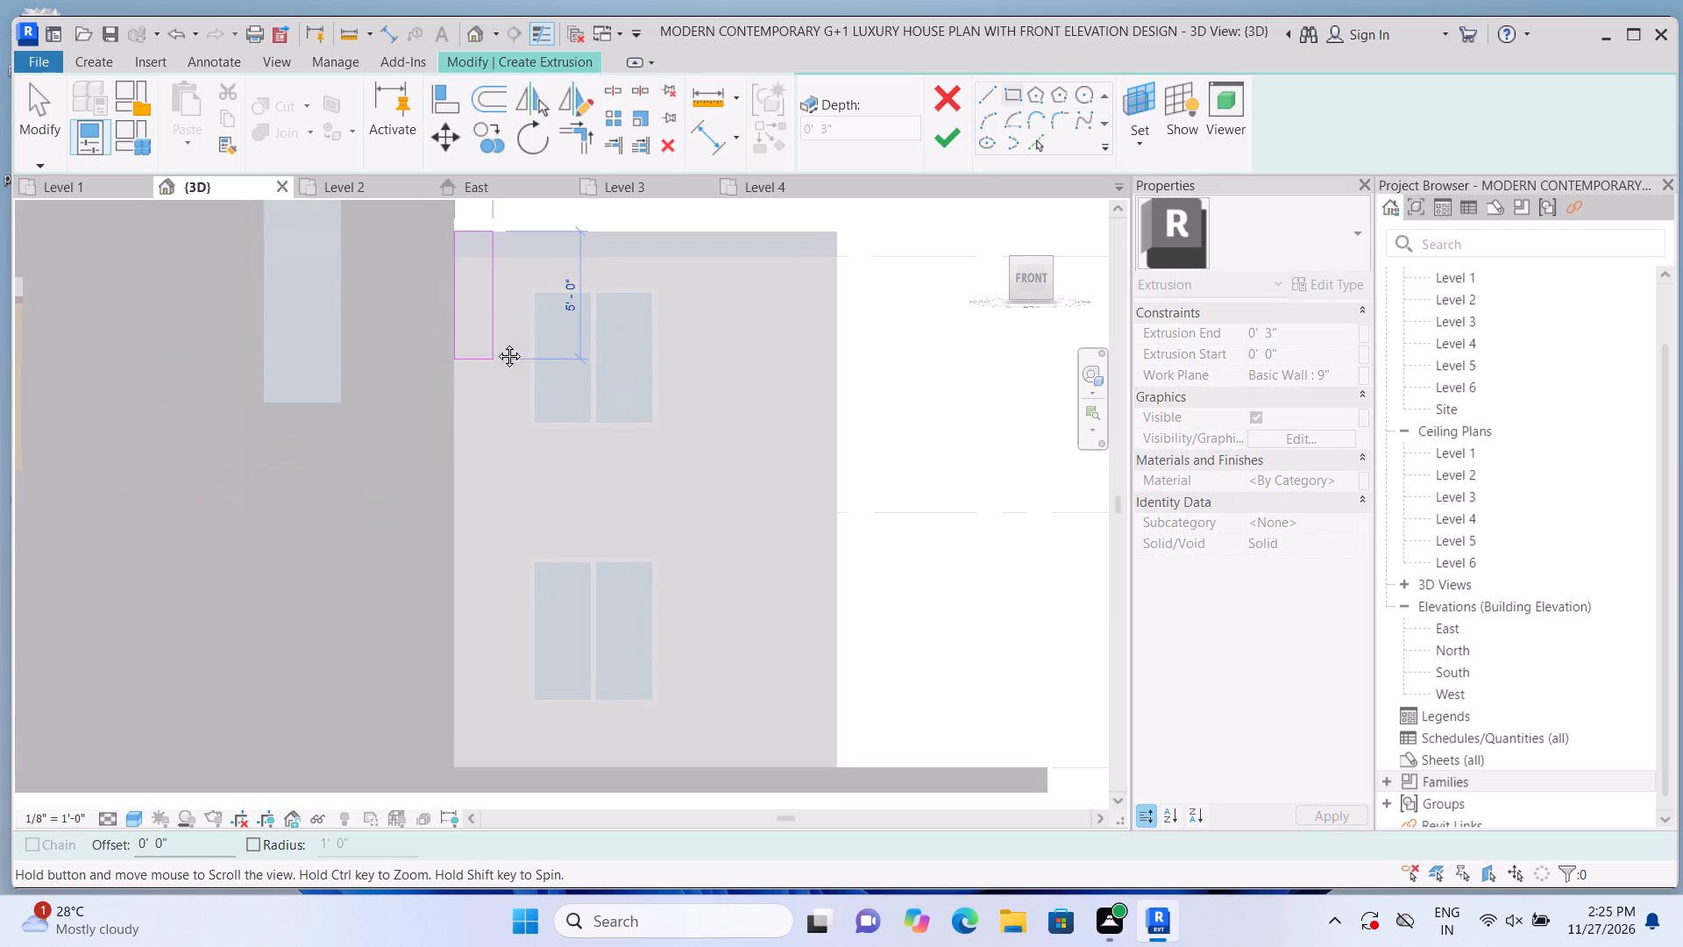
middle_click_drag(496, 343, 496, 340)
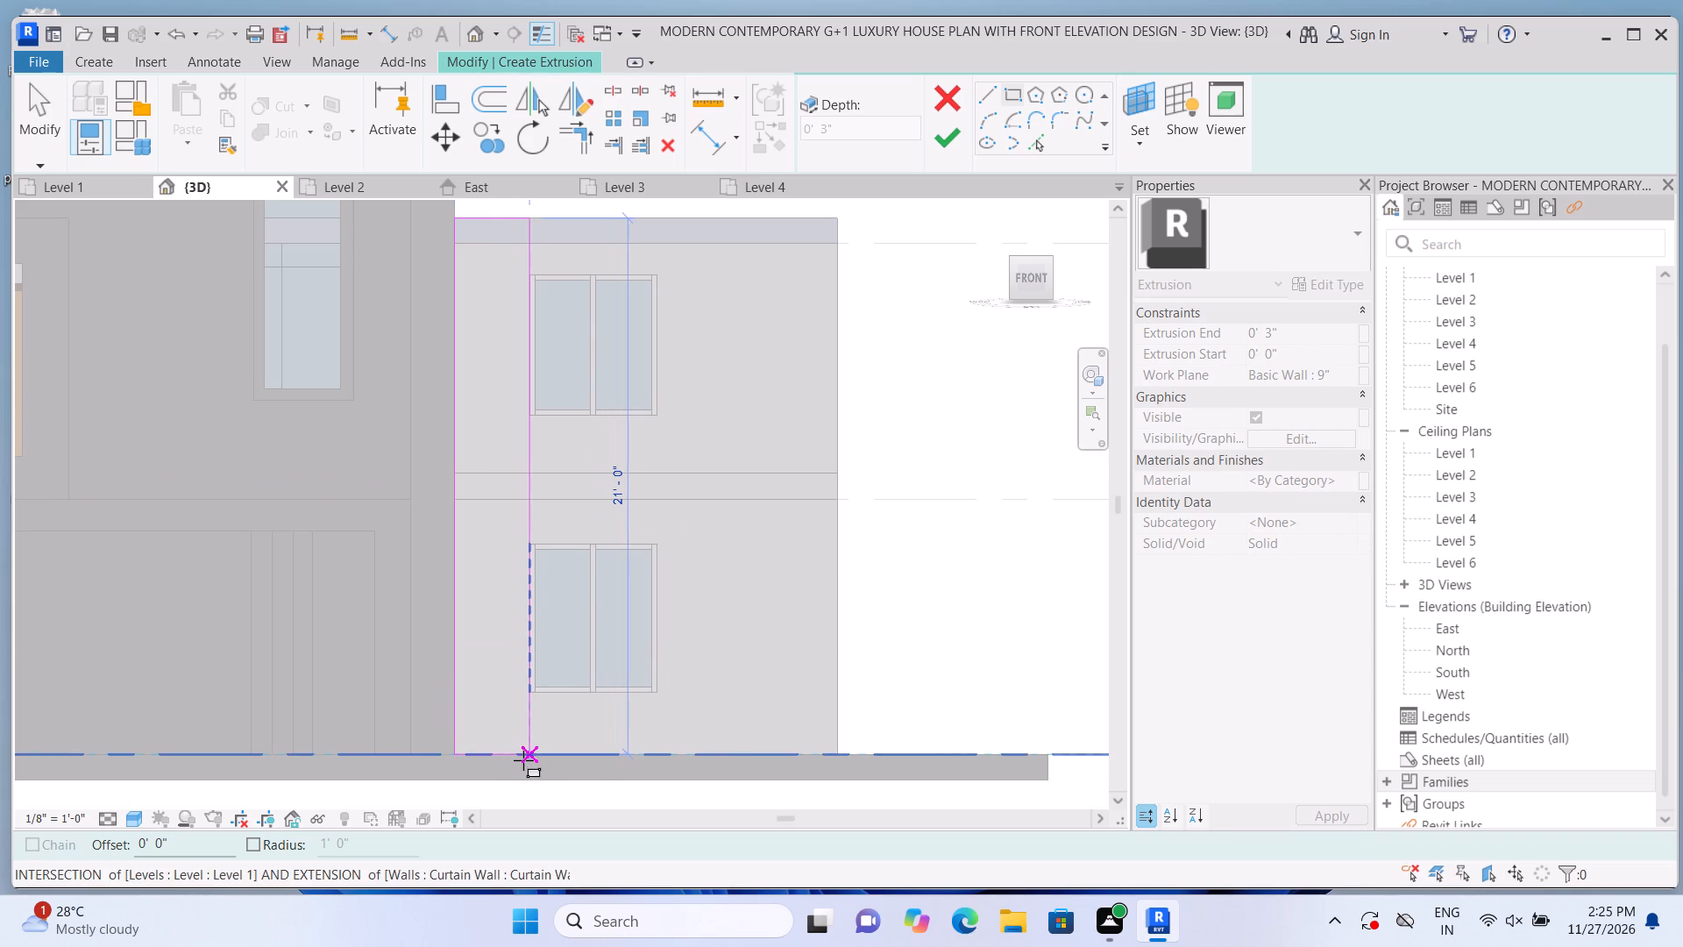
left_click(523, 760)
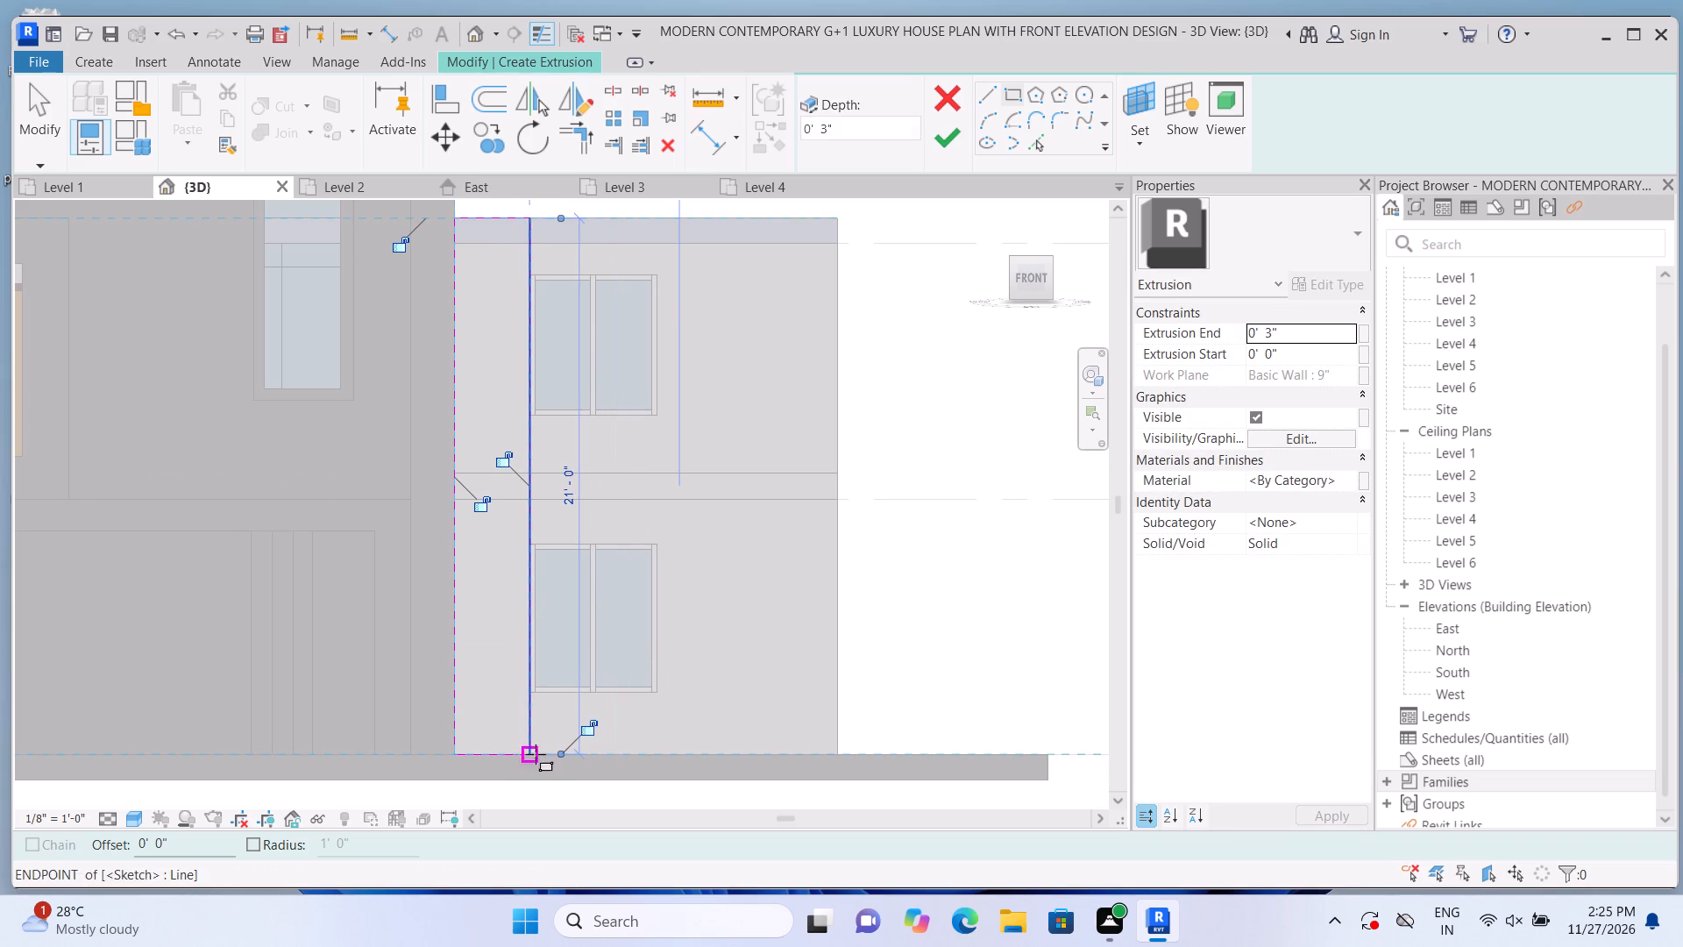
Set the extrusion end to 2" and finish the vertical strip.
left_click(1290, 332)
key("BackSpace")
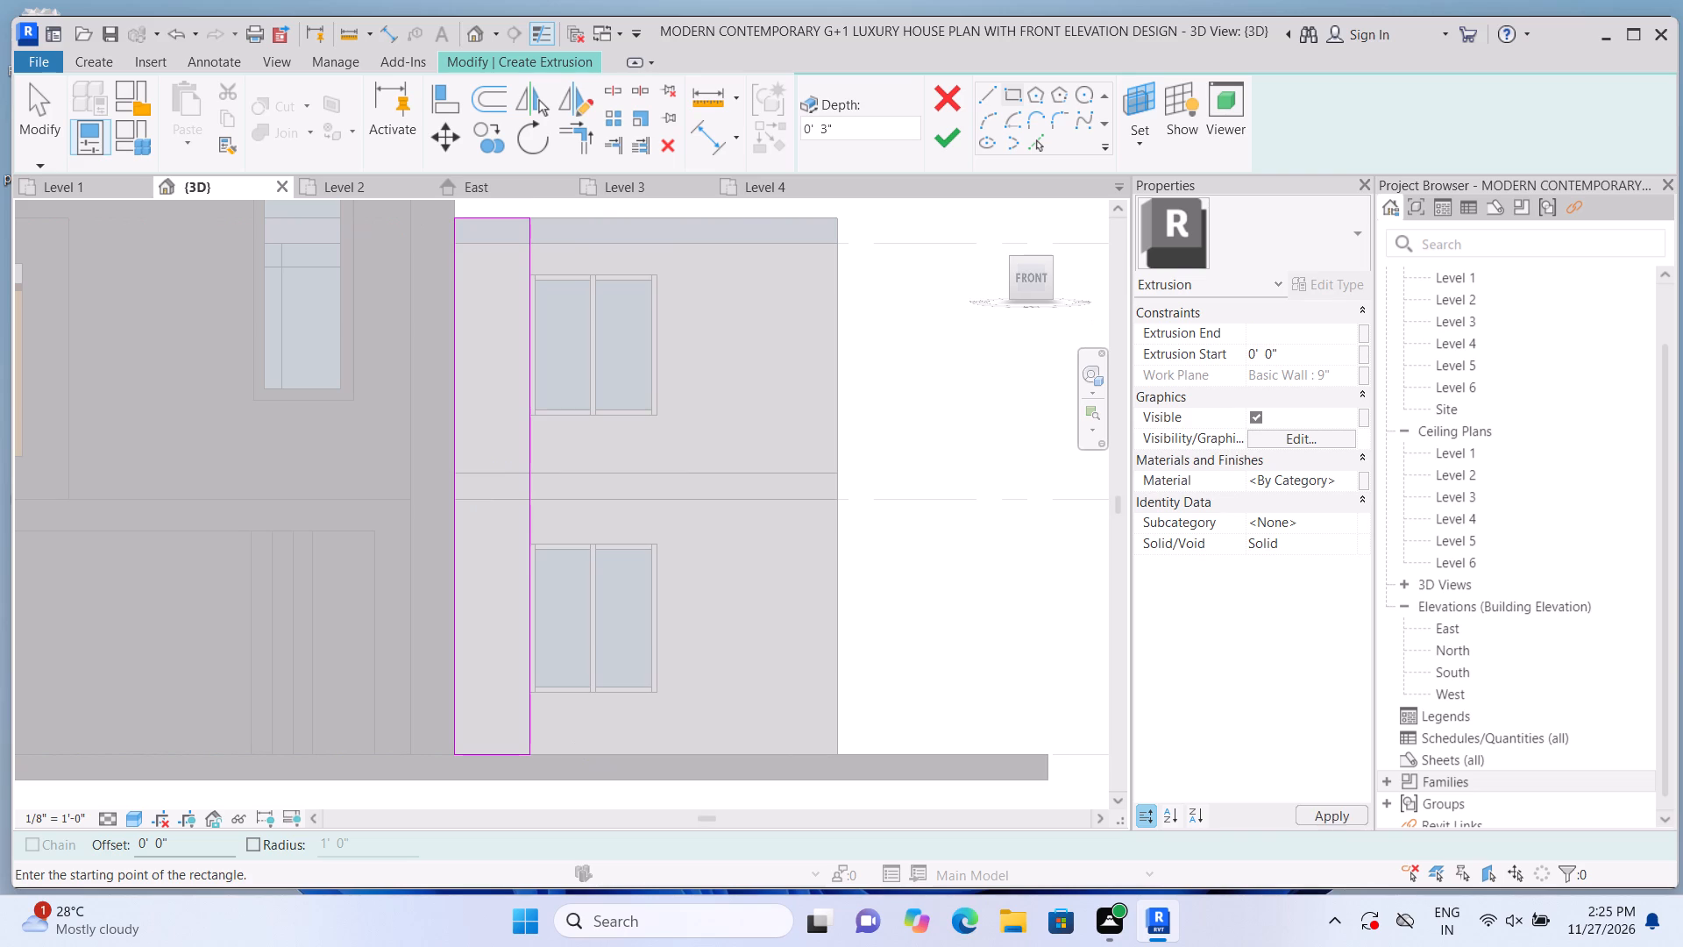
type("2\"")
key("Return")
left_click(935, 143)
left_click(946, 368)
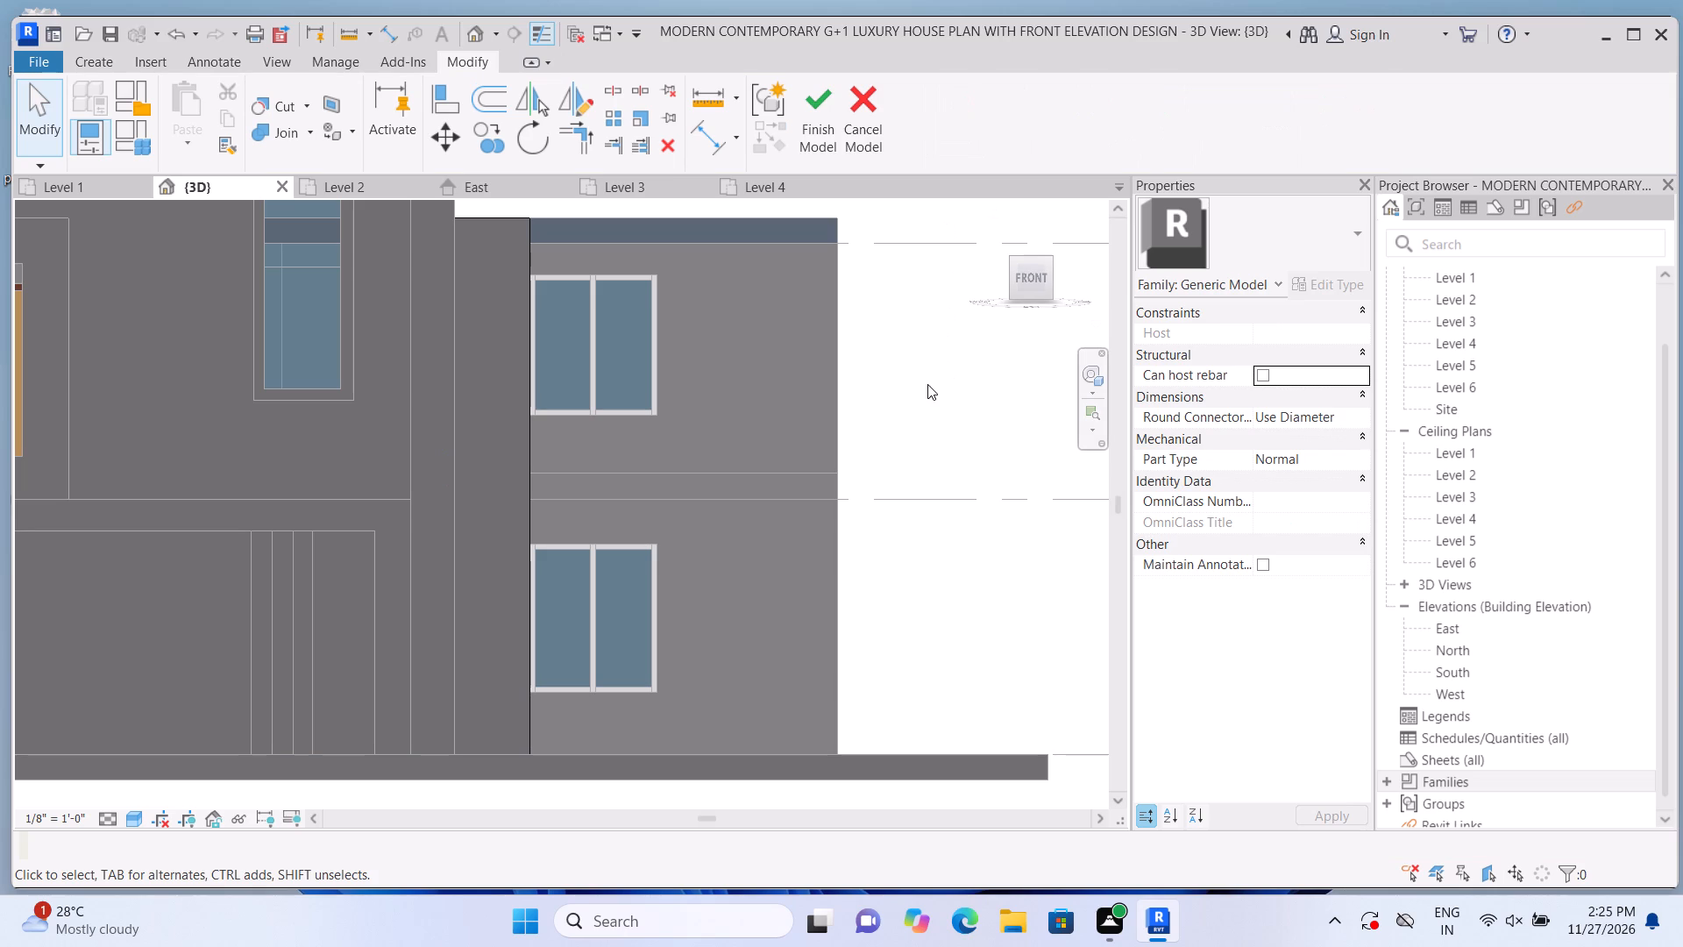
Extrude a 2" deep band on the upper front wall above the window, 12'-0 3/4" wide and about 2'-2 1/2" tall, from strip to outer corner.
middle_click_drag(914, 412, 886, 437)
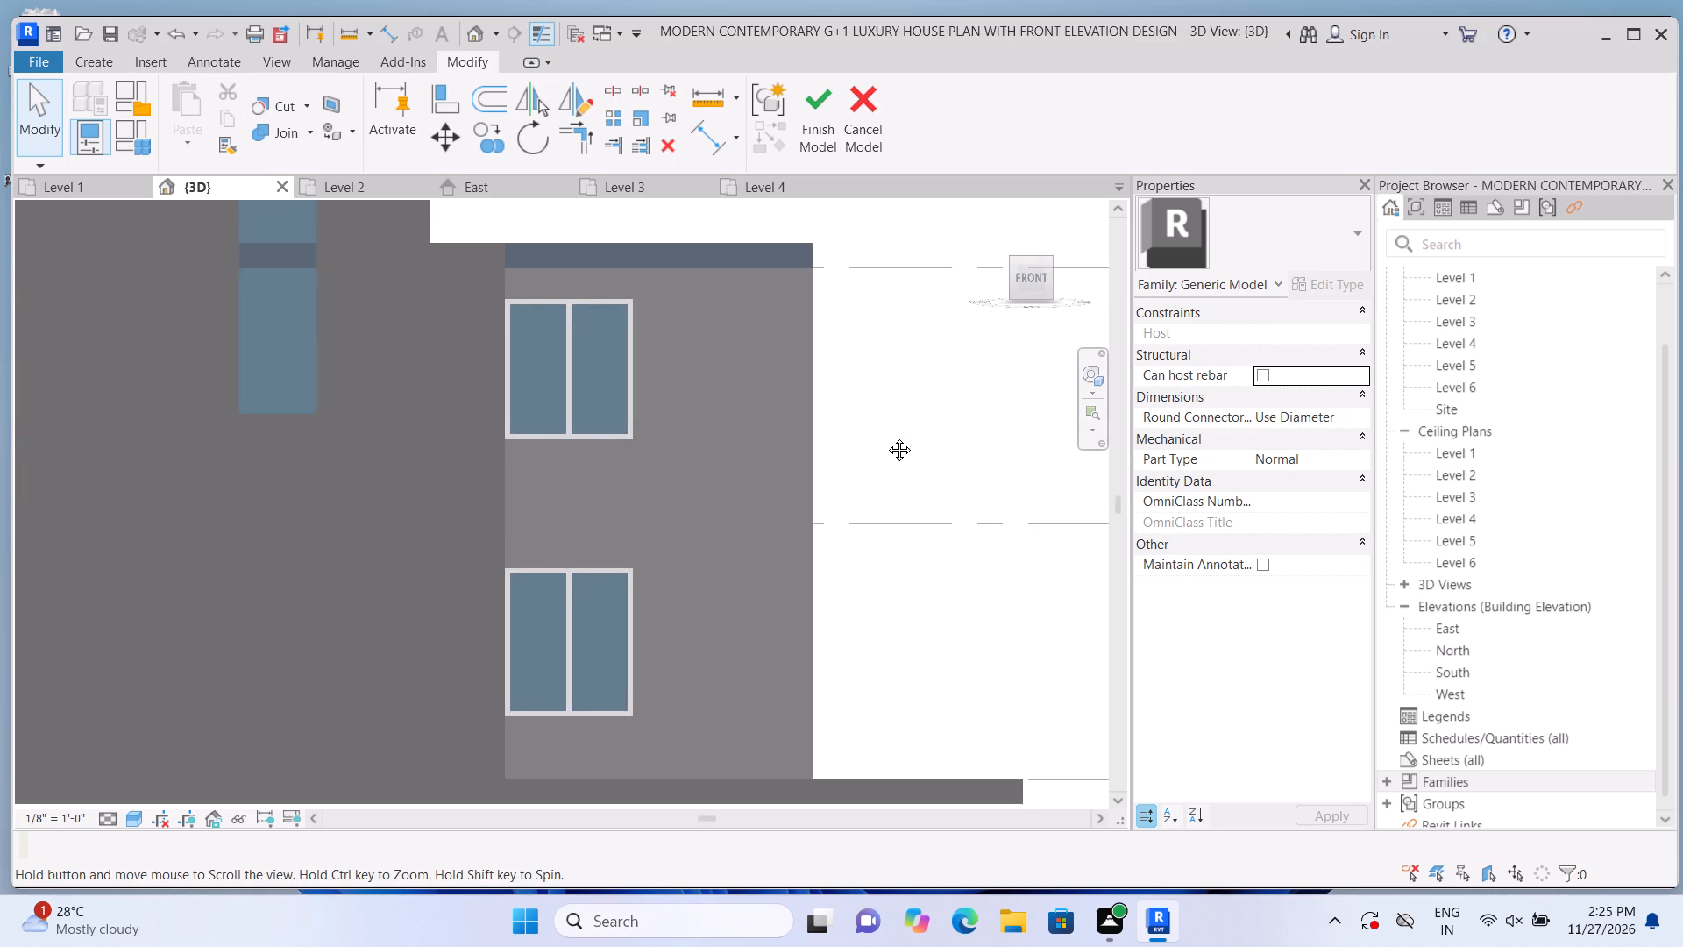
middle_click_drag(886, 437, 881, 414)
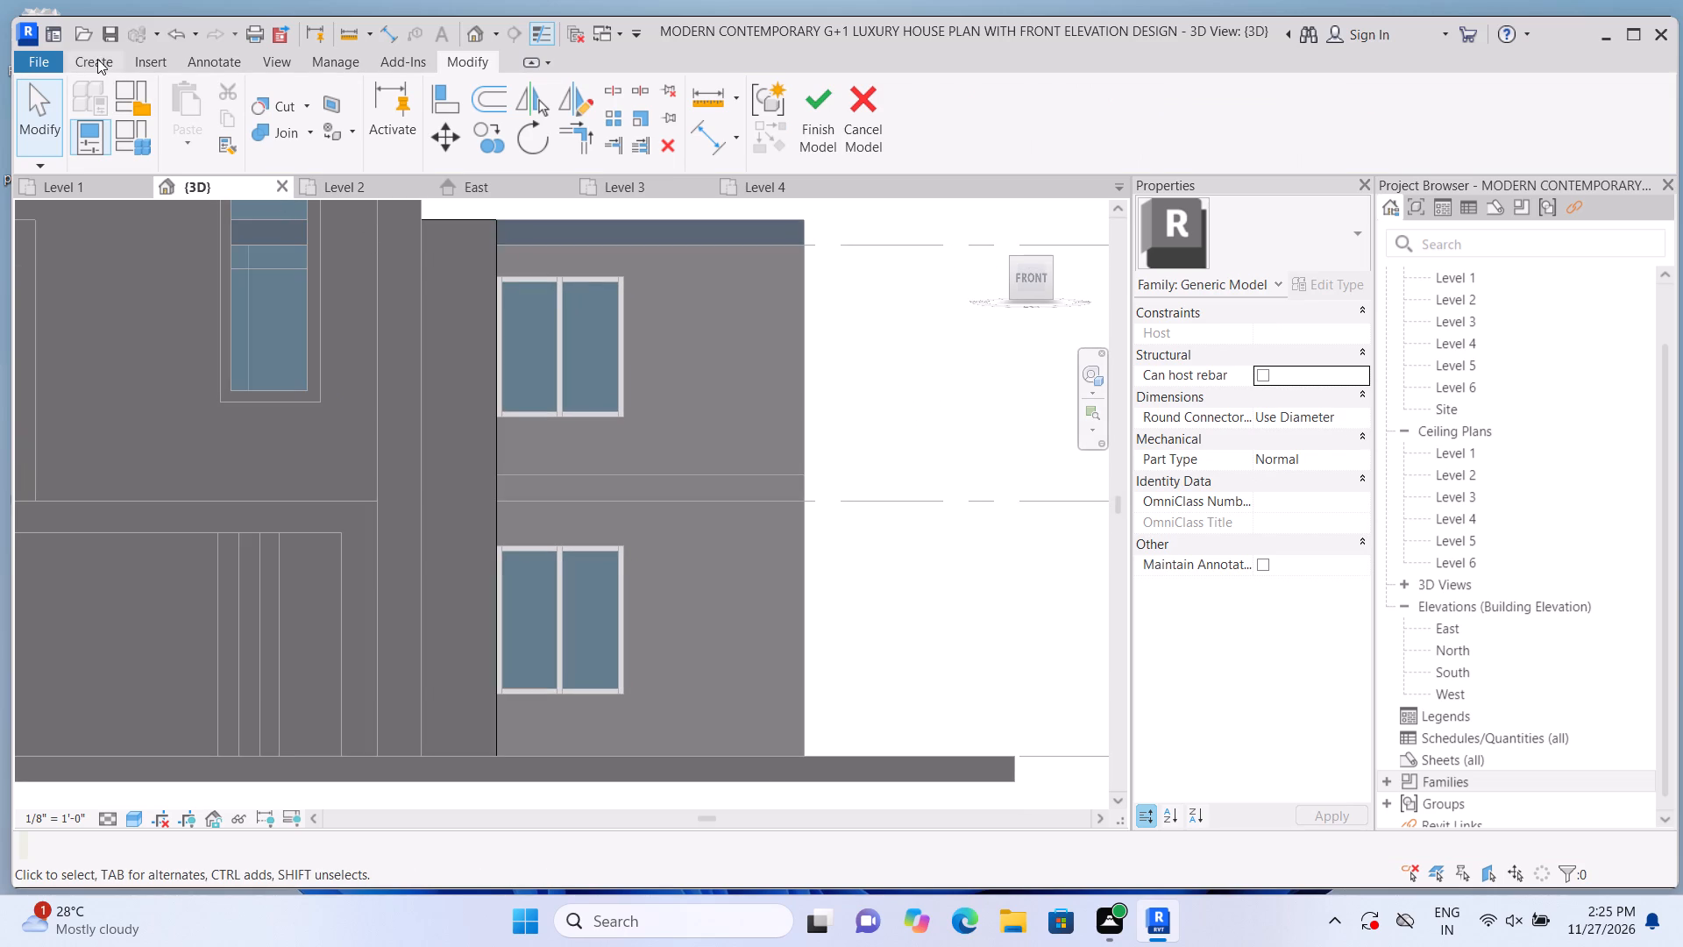
left_click(97, 59)
left_click(172, 102)
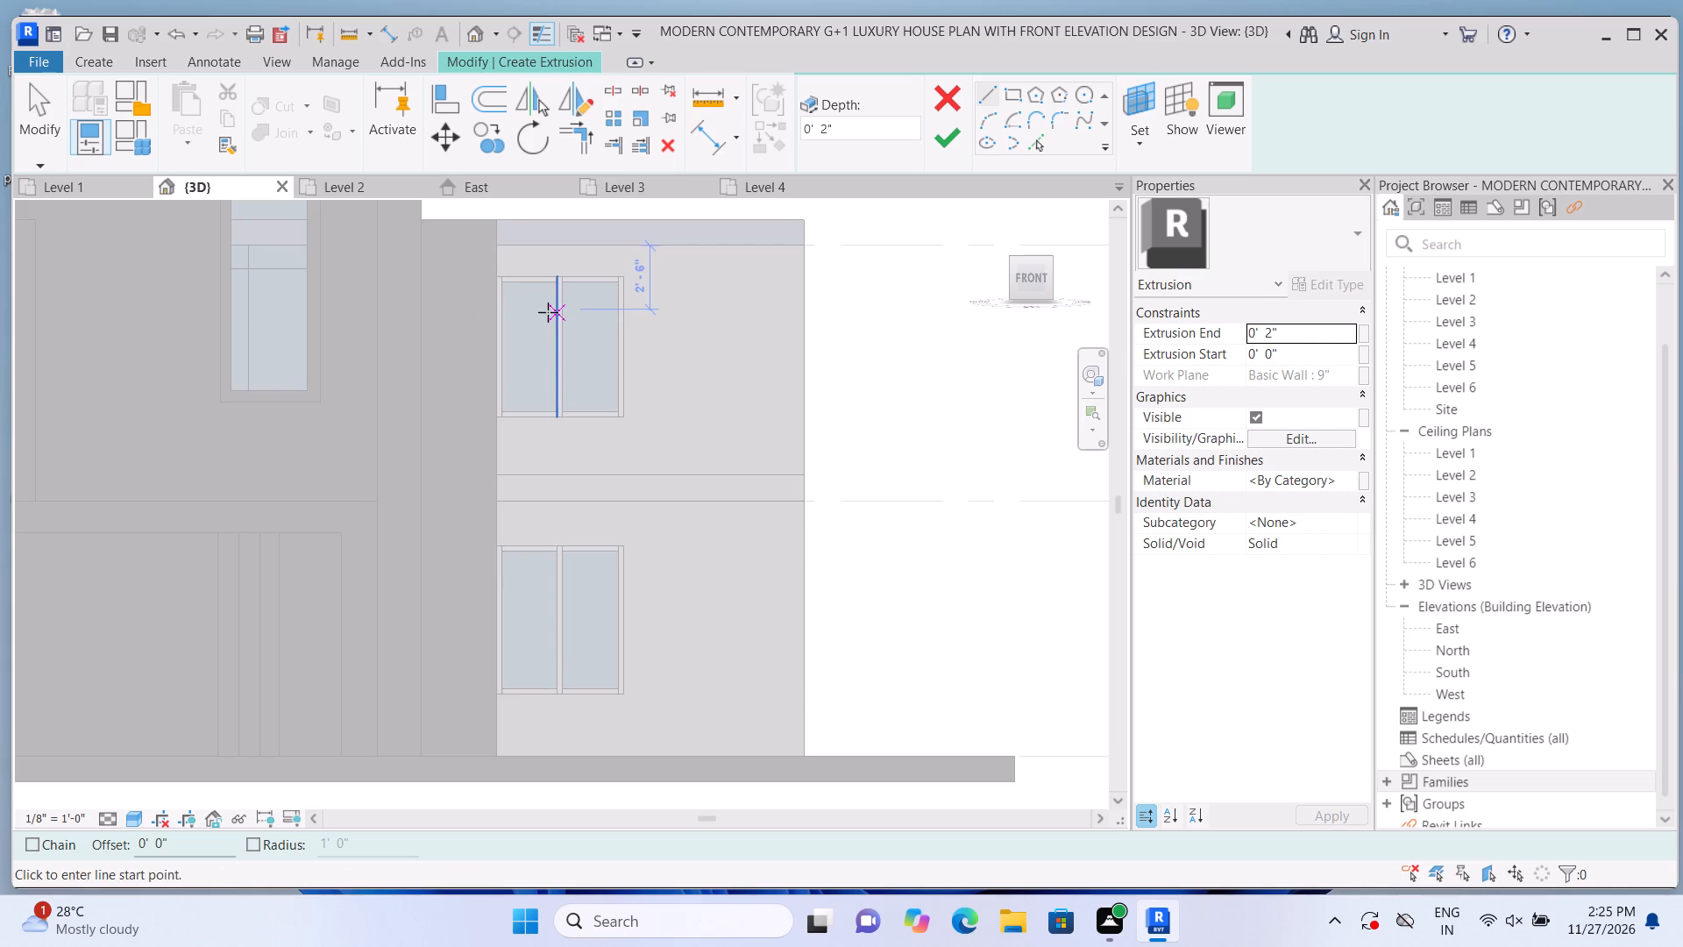
scroll(521, 253, "up", 1)
middle_click_drag(524, 257, 549, 324)
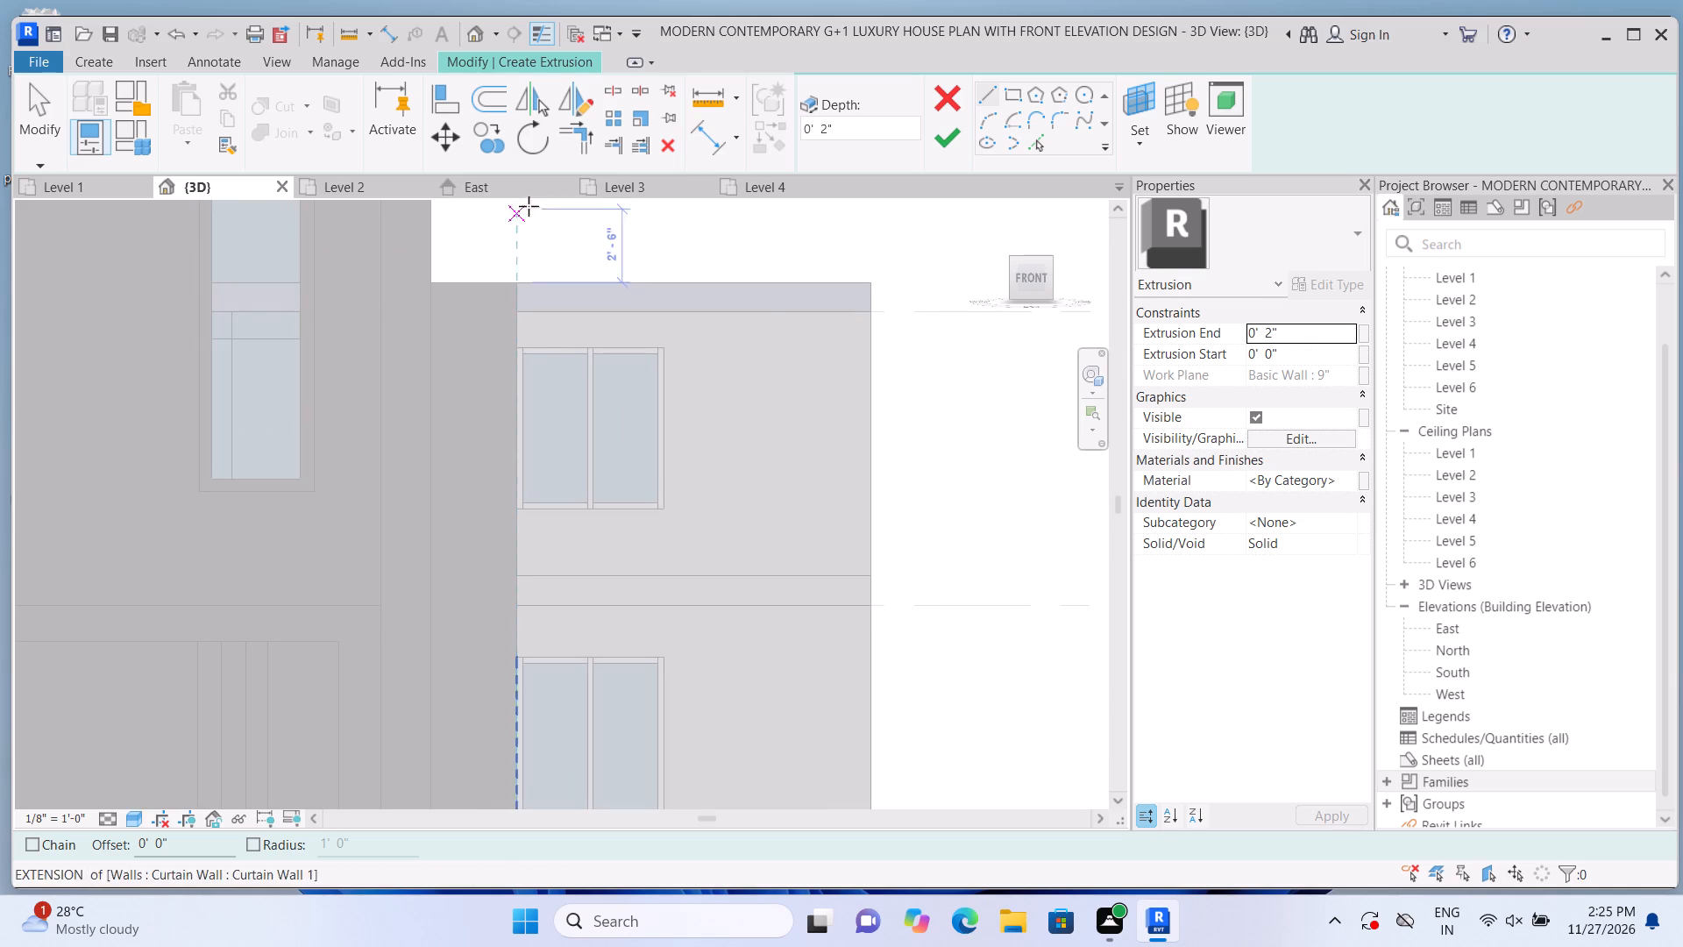
left_click(1135, 153)
left_click(1137, 210)
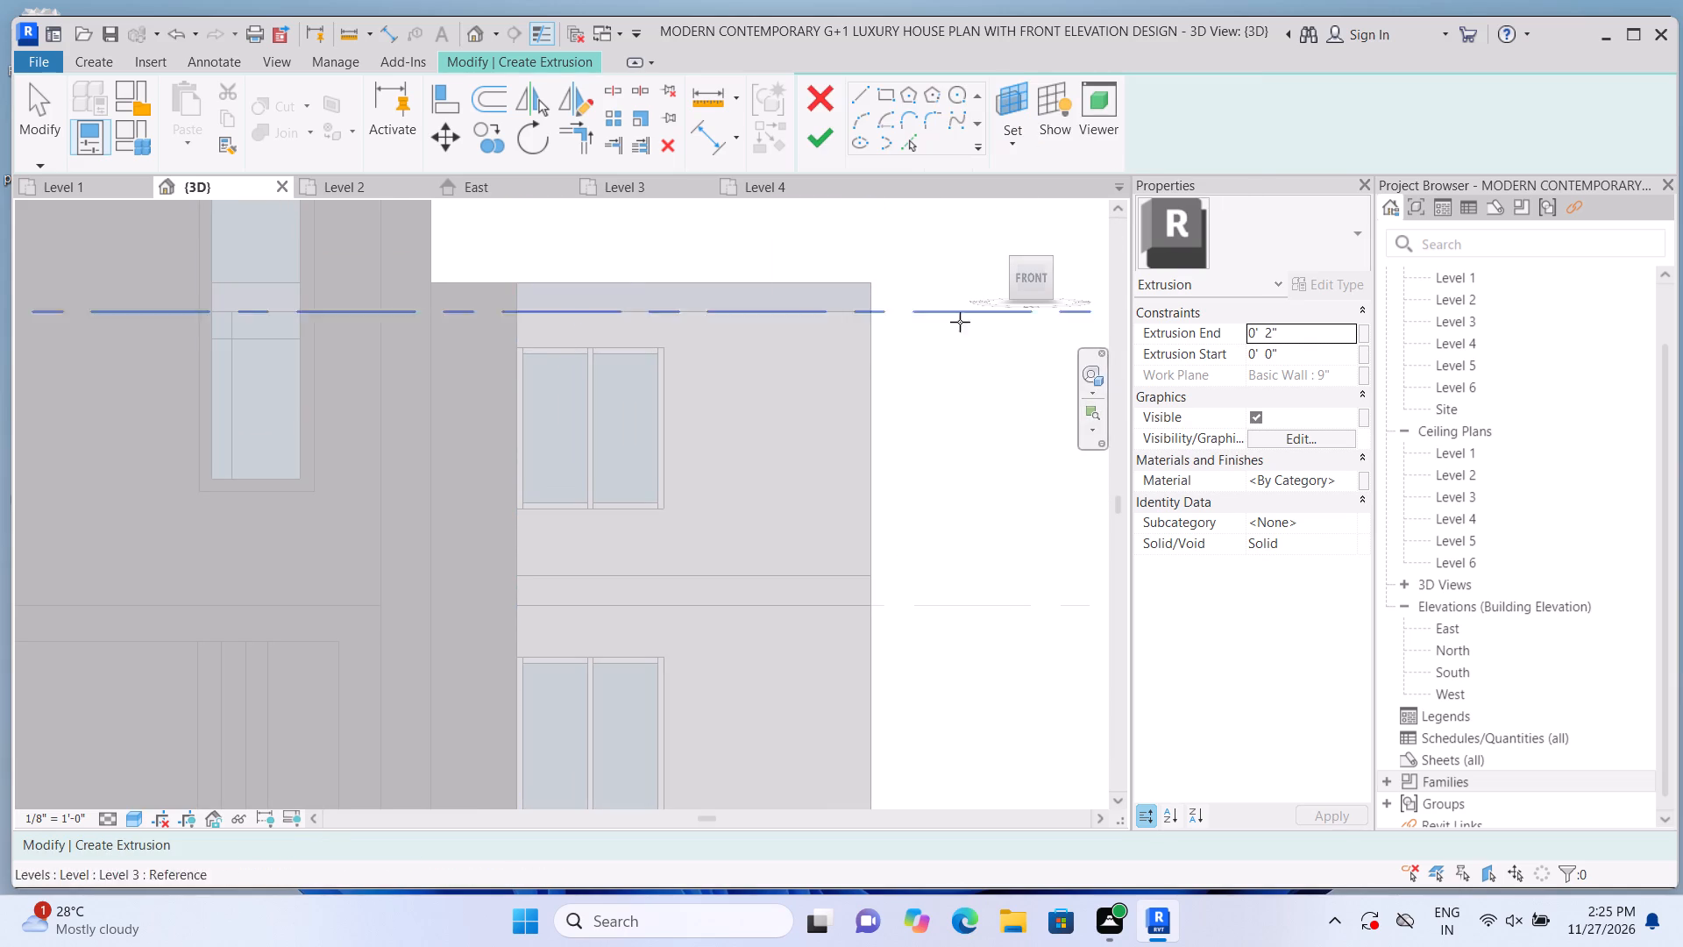
left_click(812, 390)
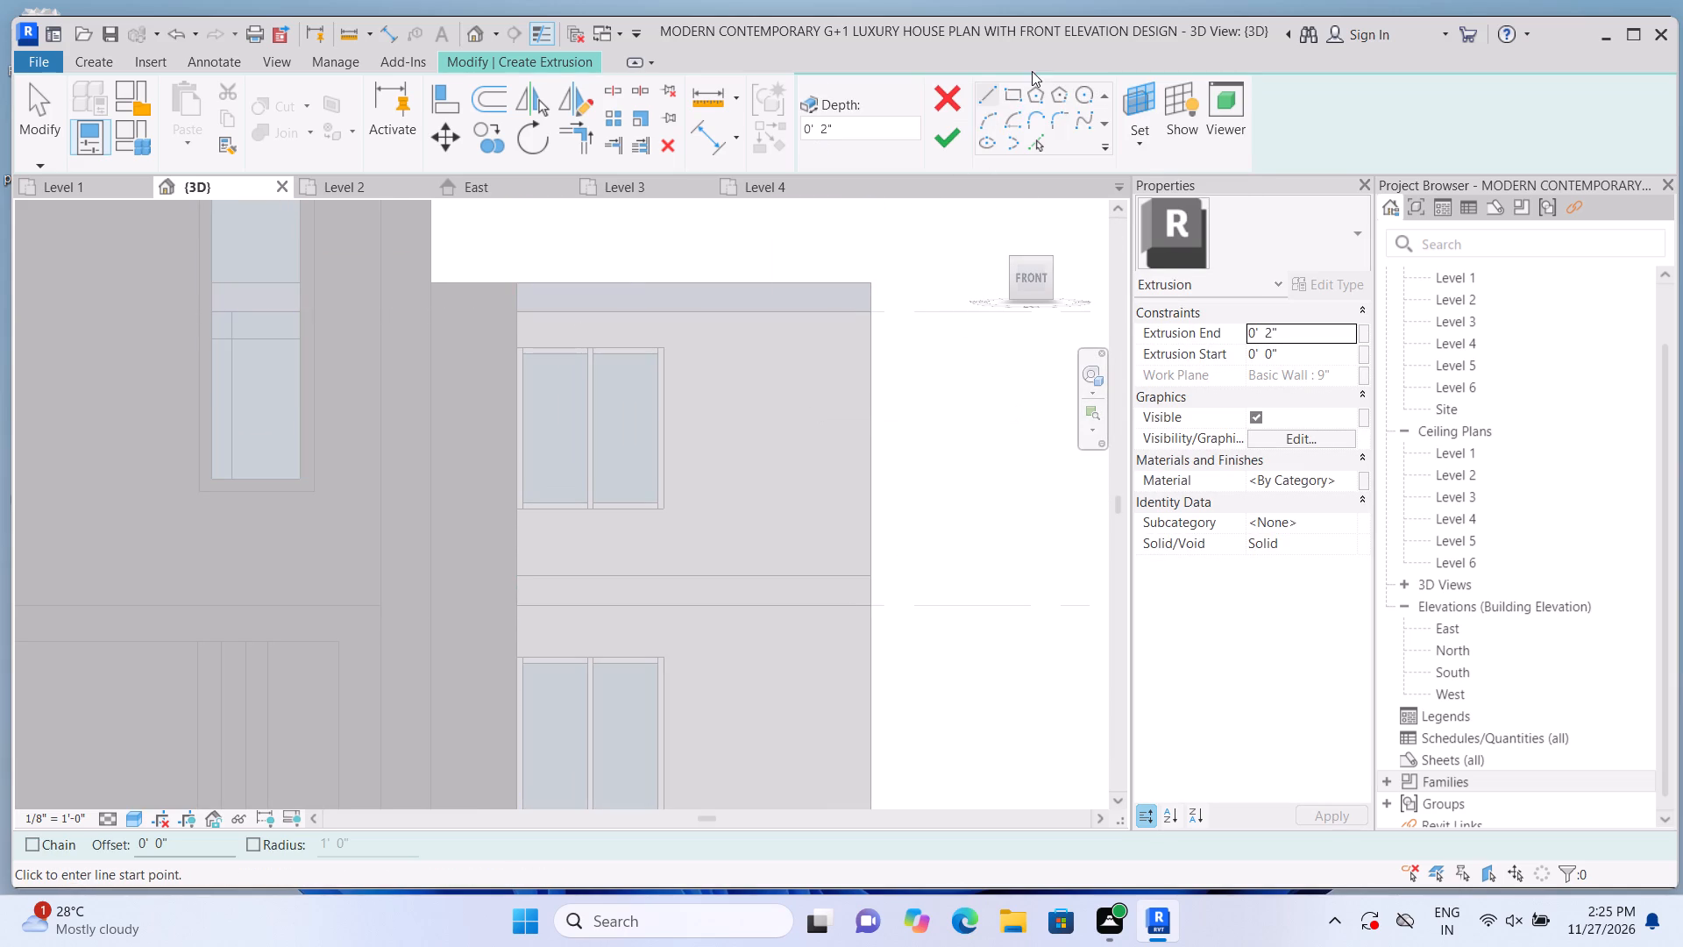
left_click(1005, 98)
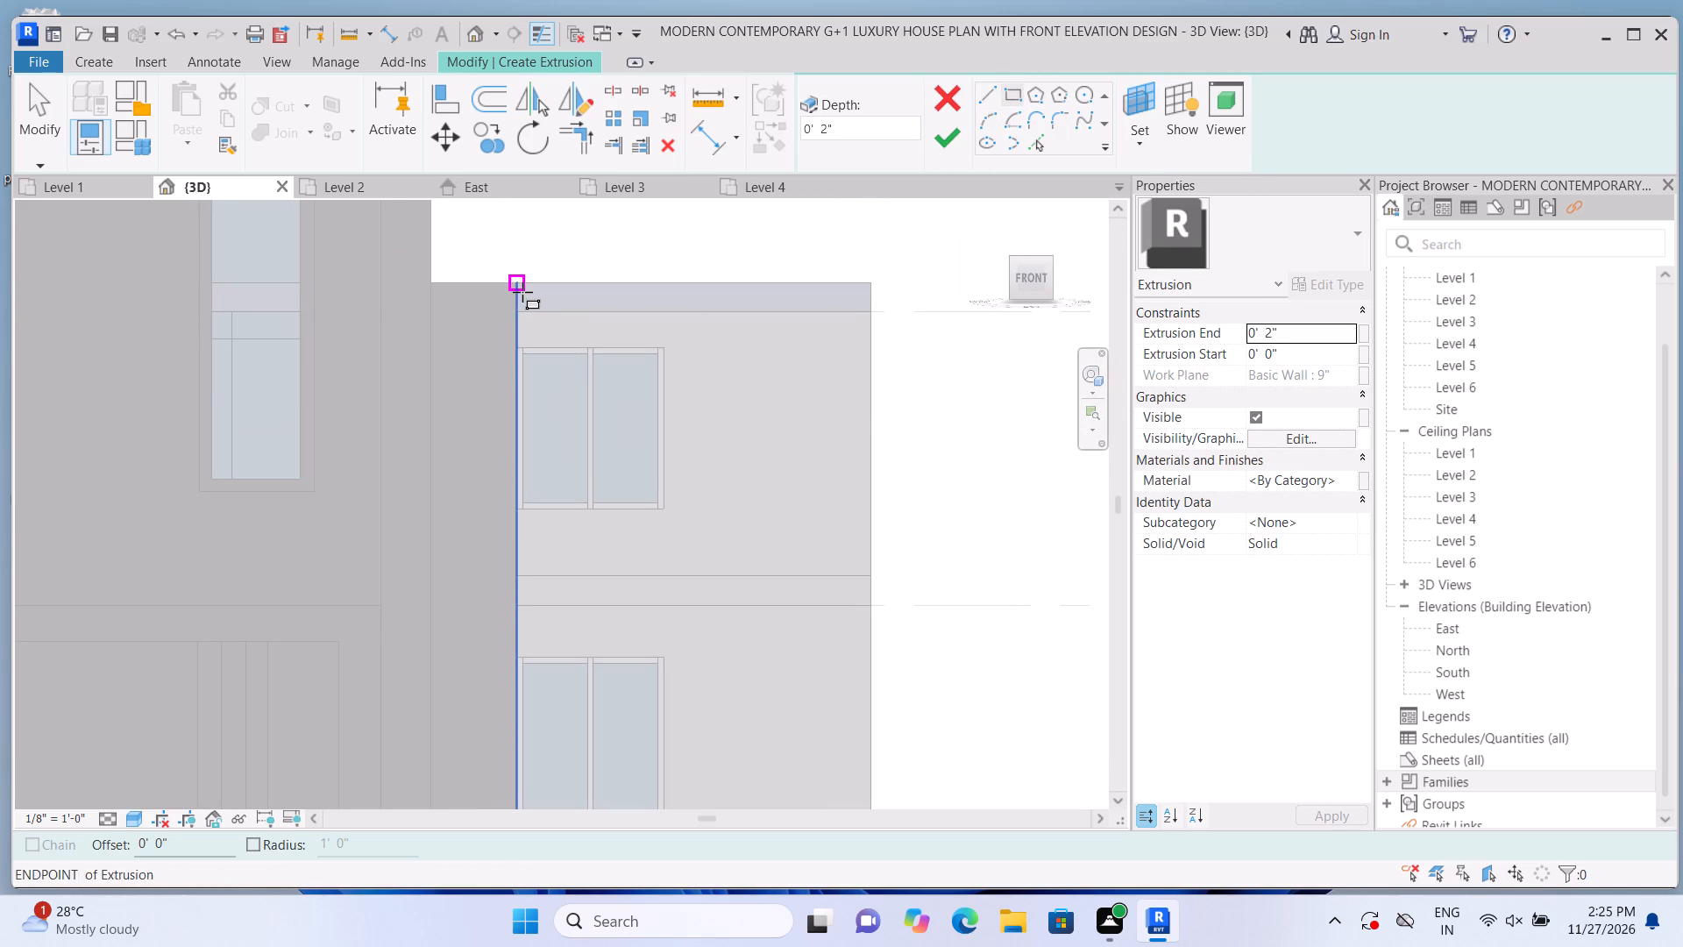
double_click(522, 290)
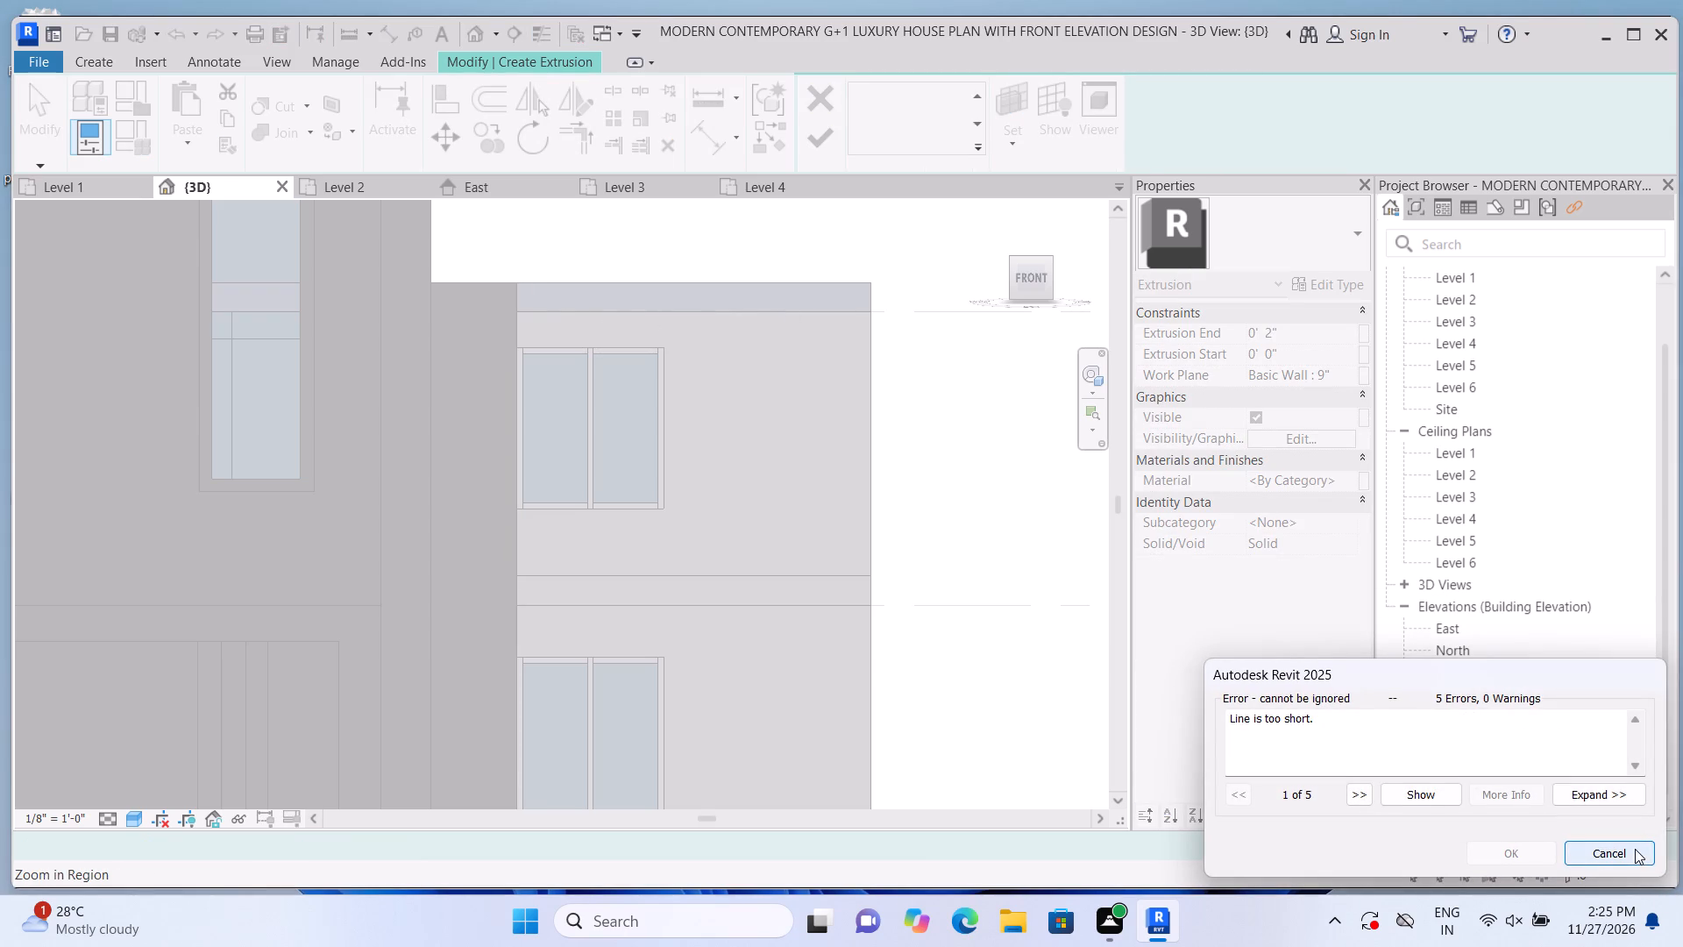
left_click(1635, 849)
left_click(880, 94)
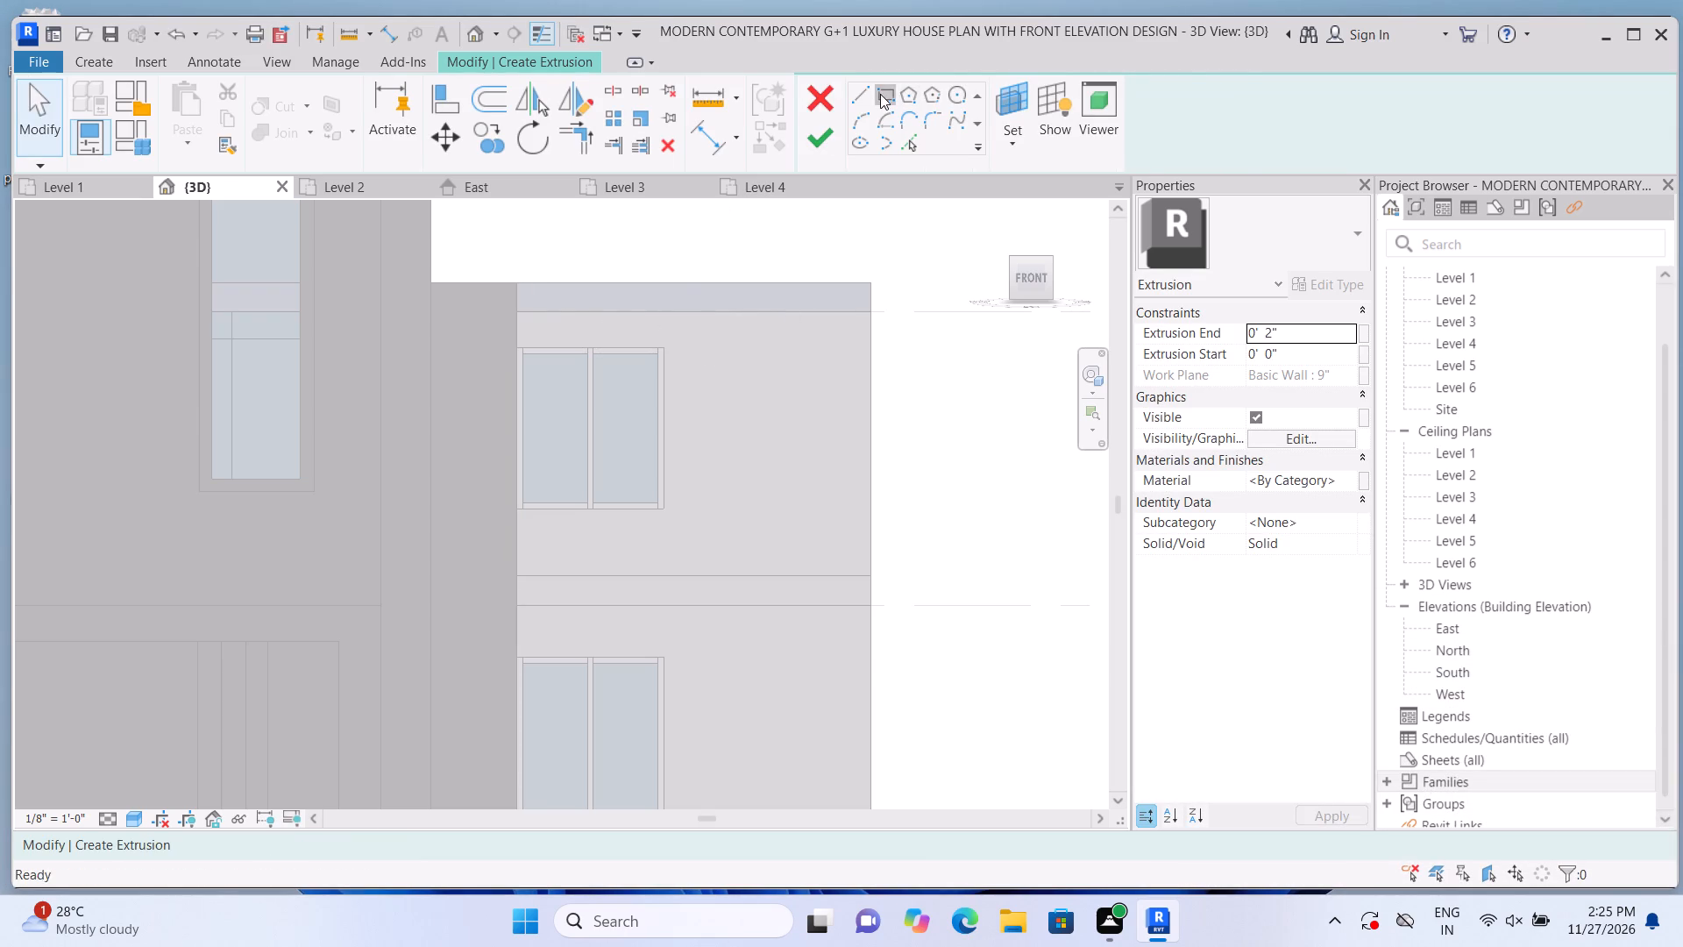
left_click(524, 288)
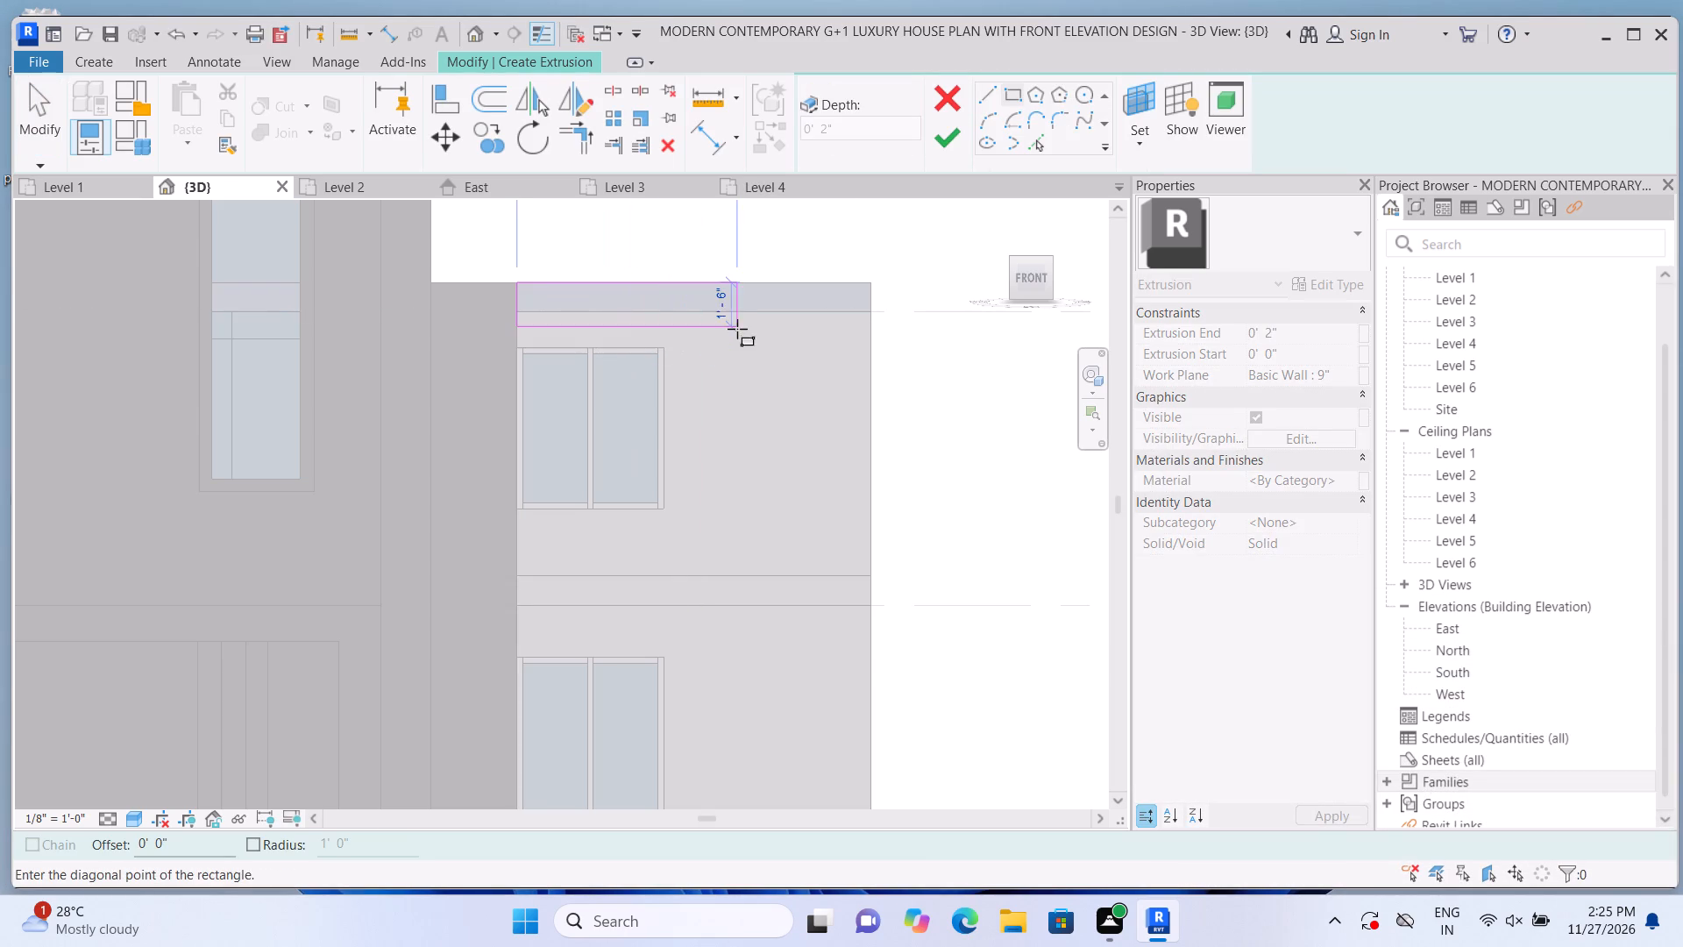
scroll(766, 336, "up", 1)
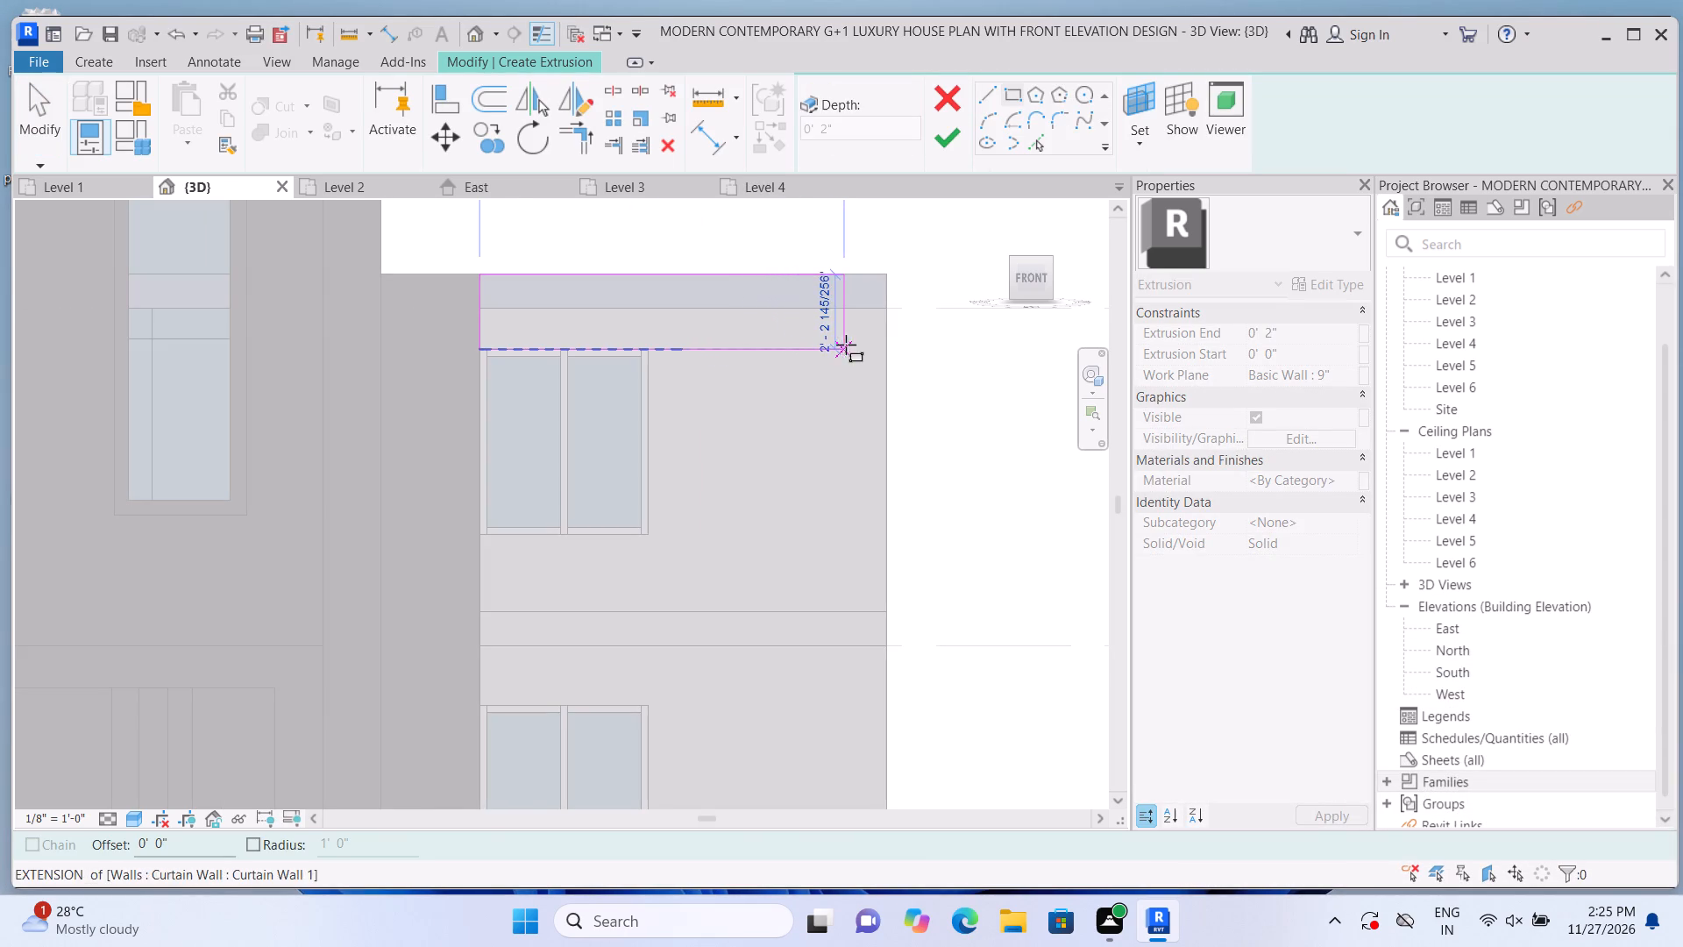
left_click(886, 343)
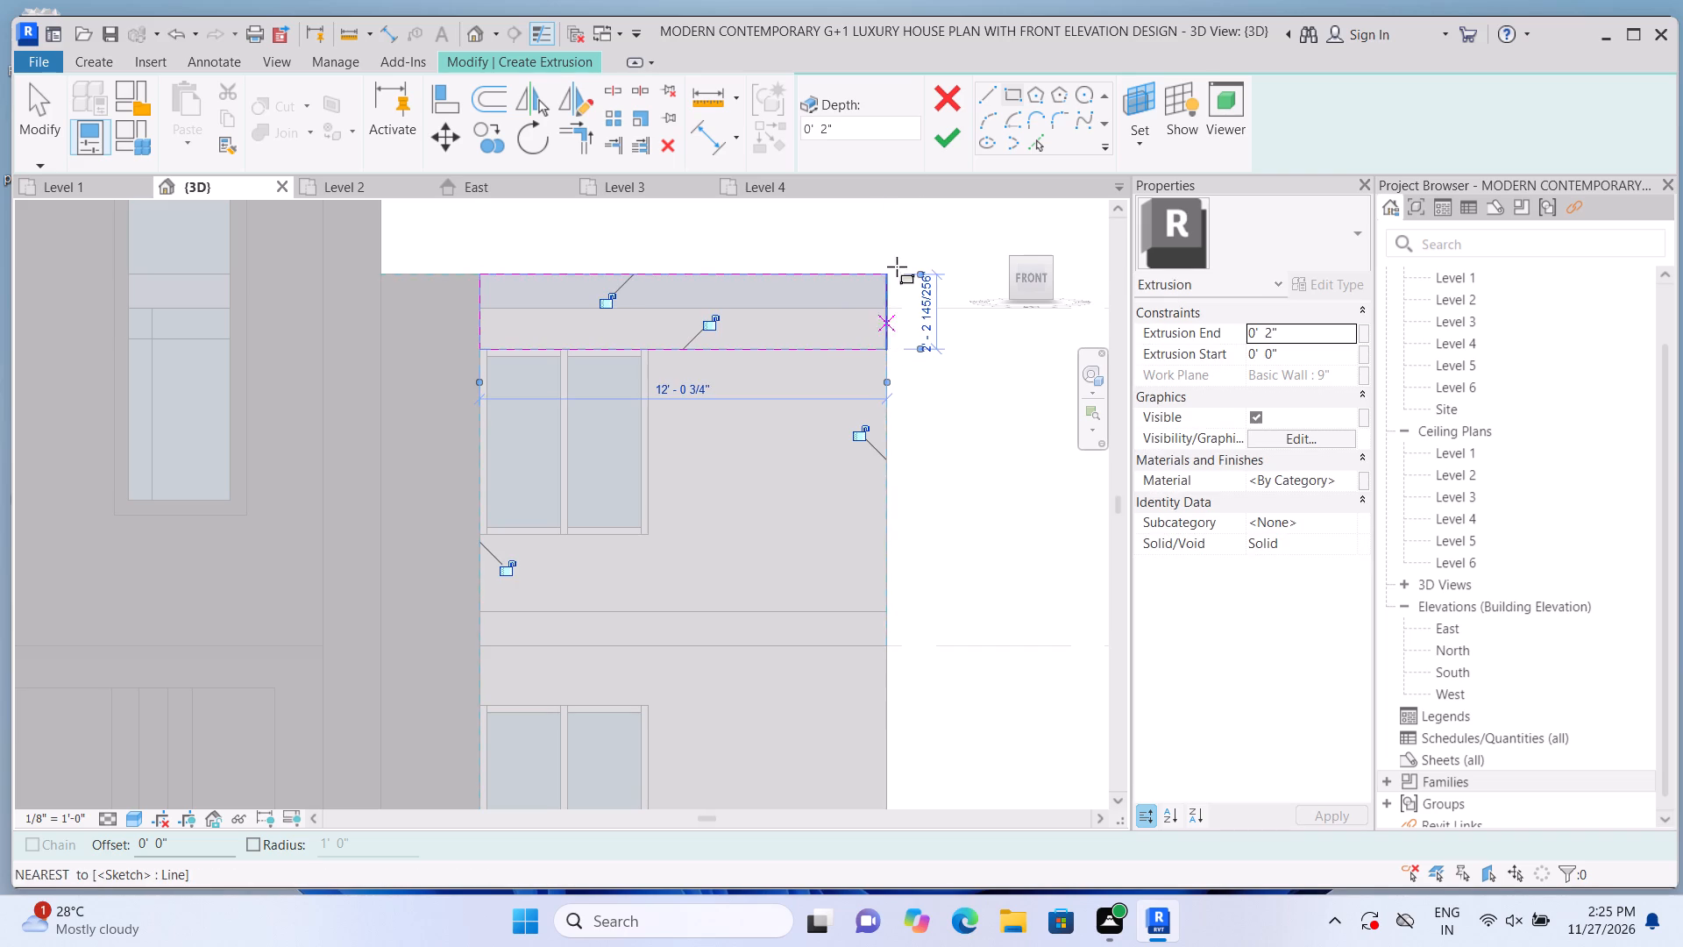
left_click(945, 143)
left_click(945, 420)
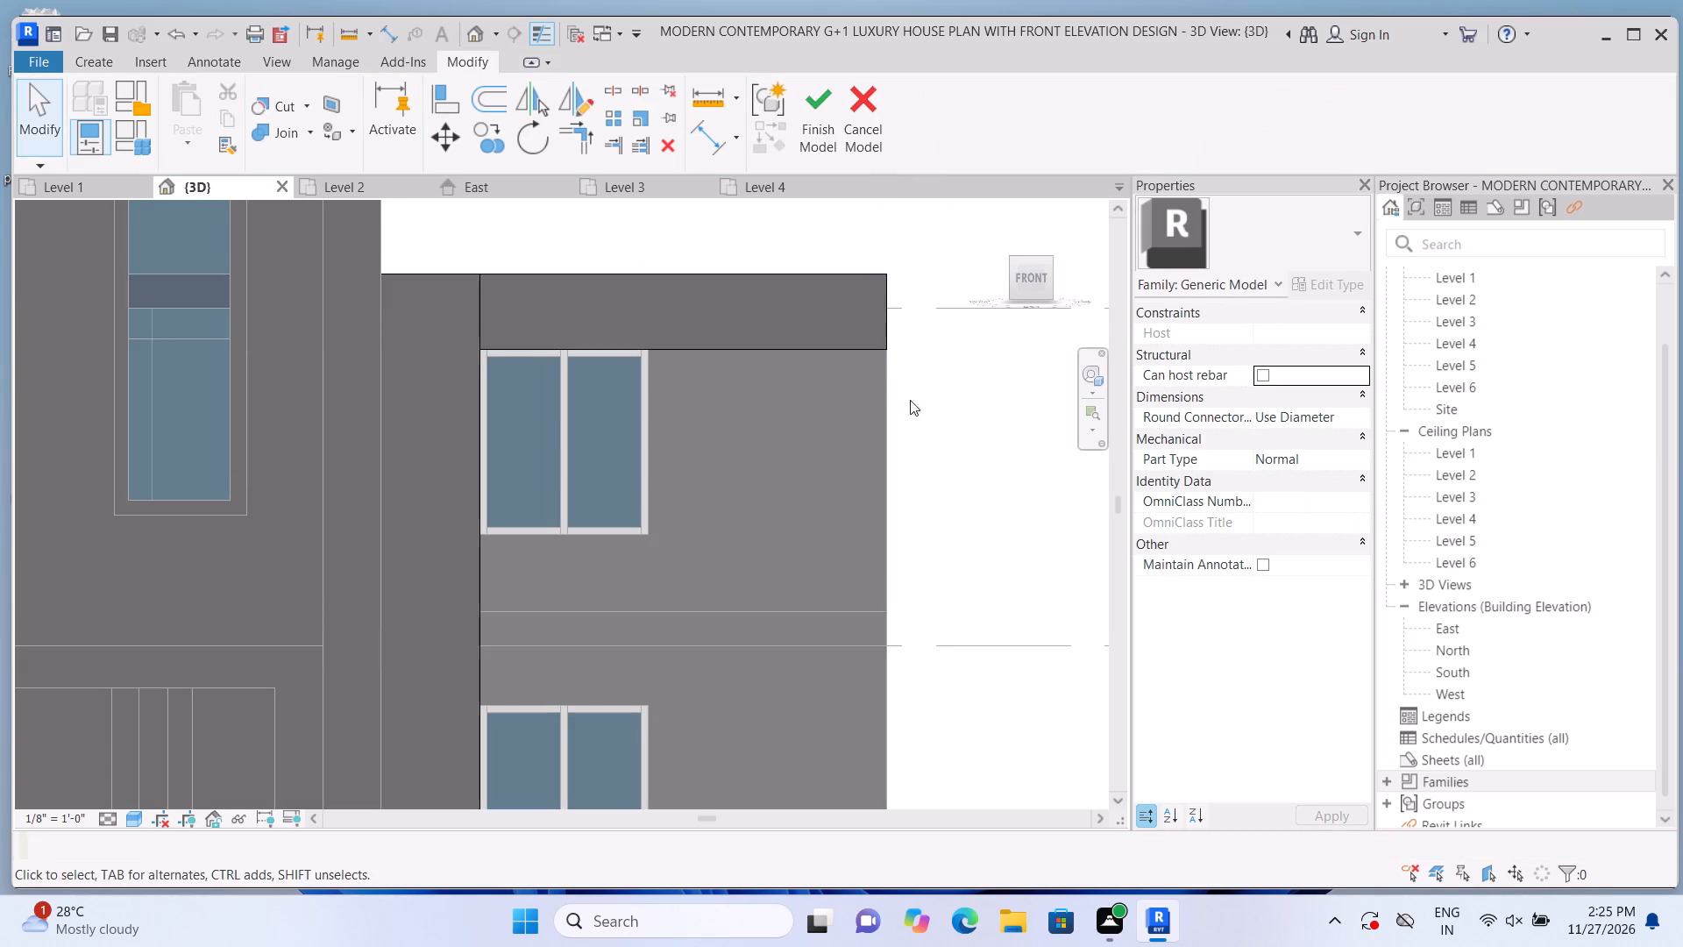
Join the vertical strip beside the windows with the horizontal band above the upper window.
left_click(312, 135)
left_click(316, 162)
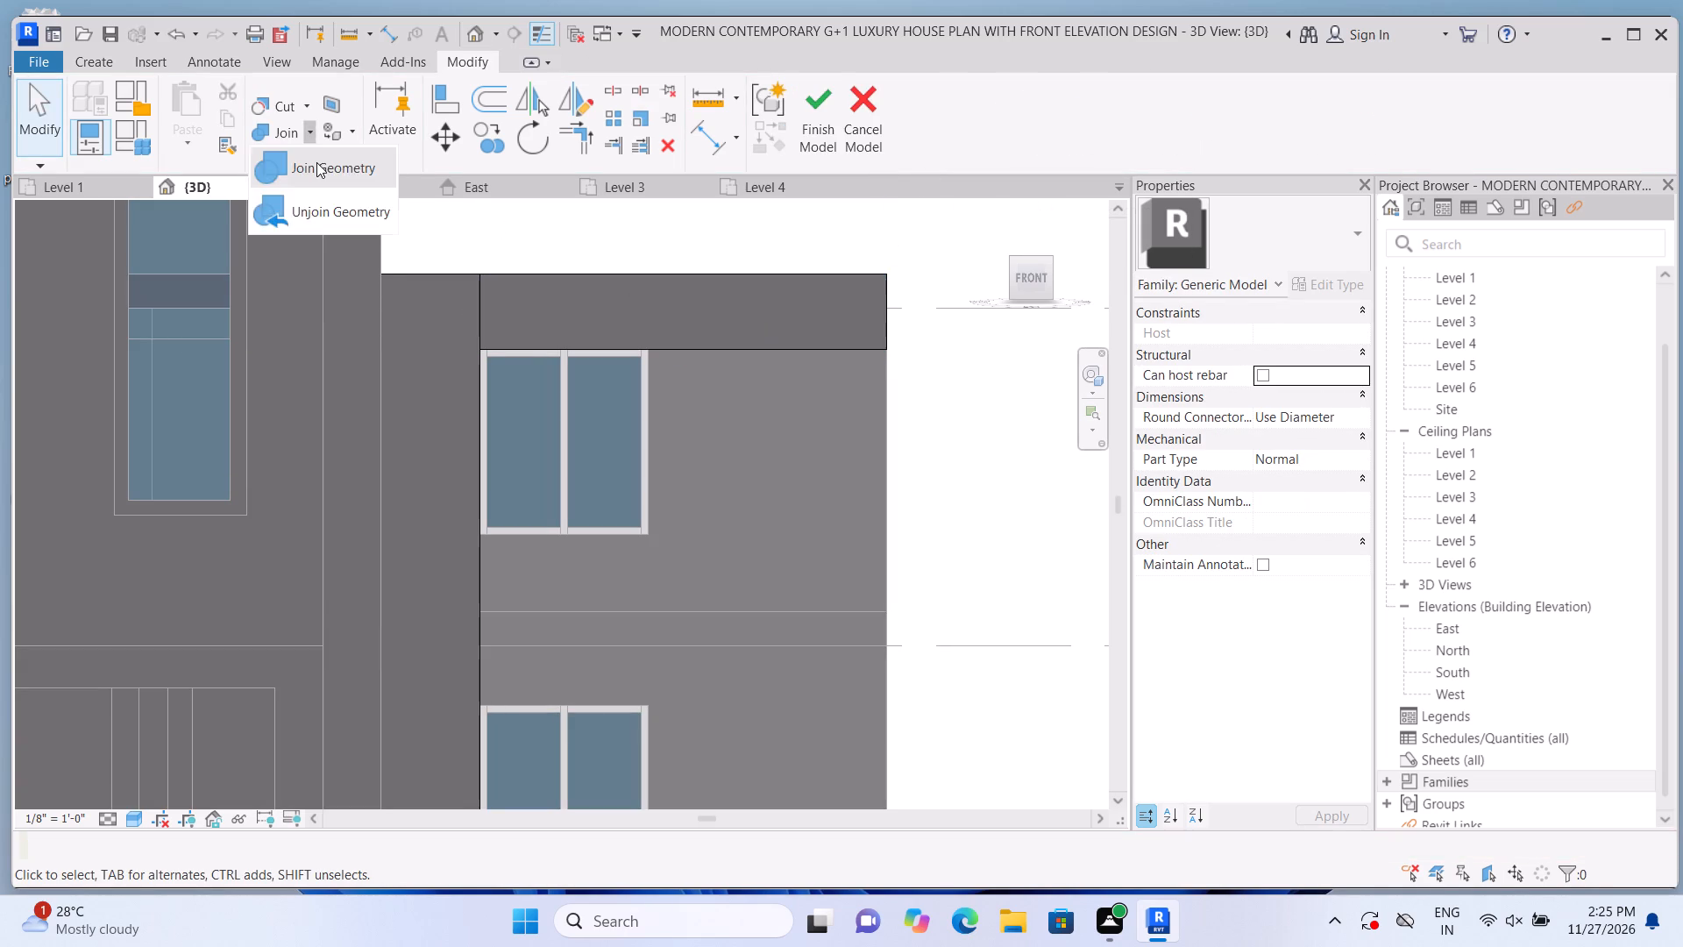
left_click(429, 294)
left_click(508, 299)
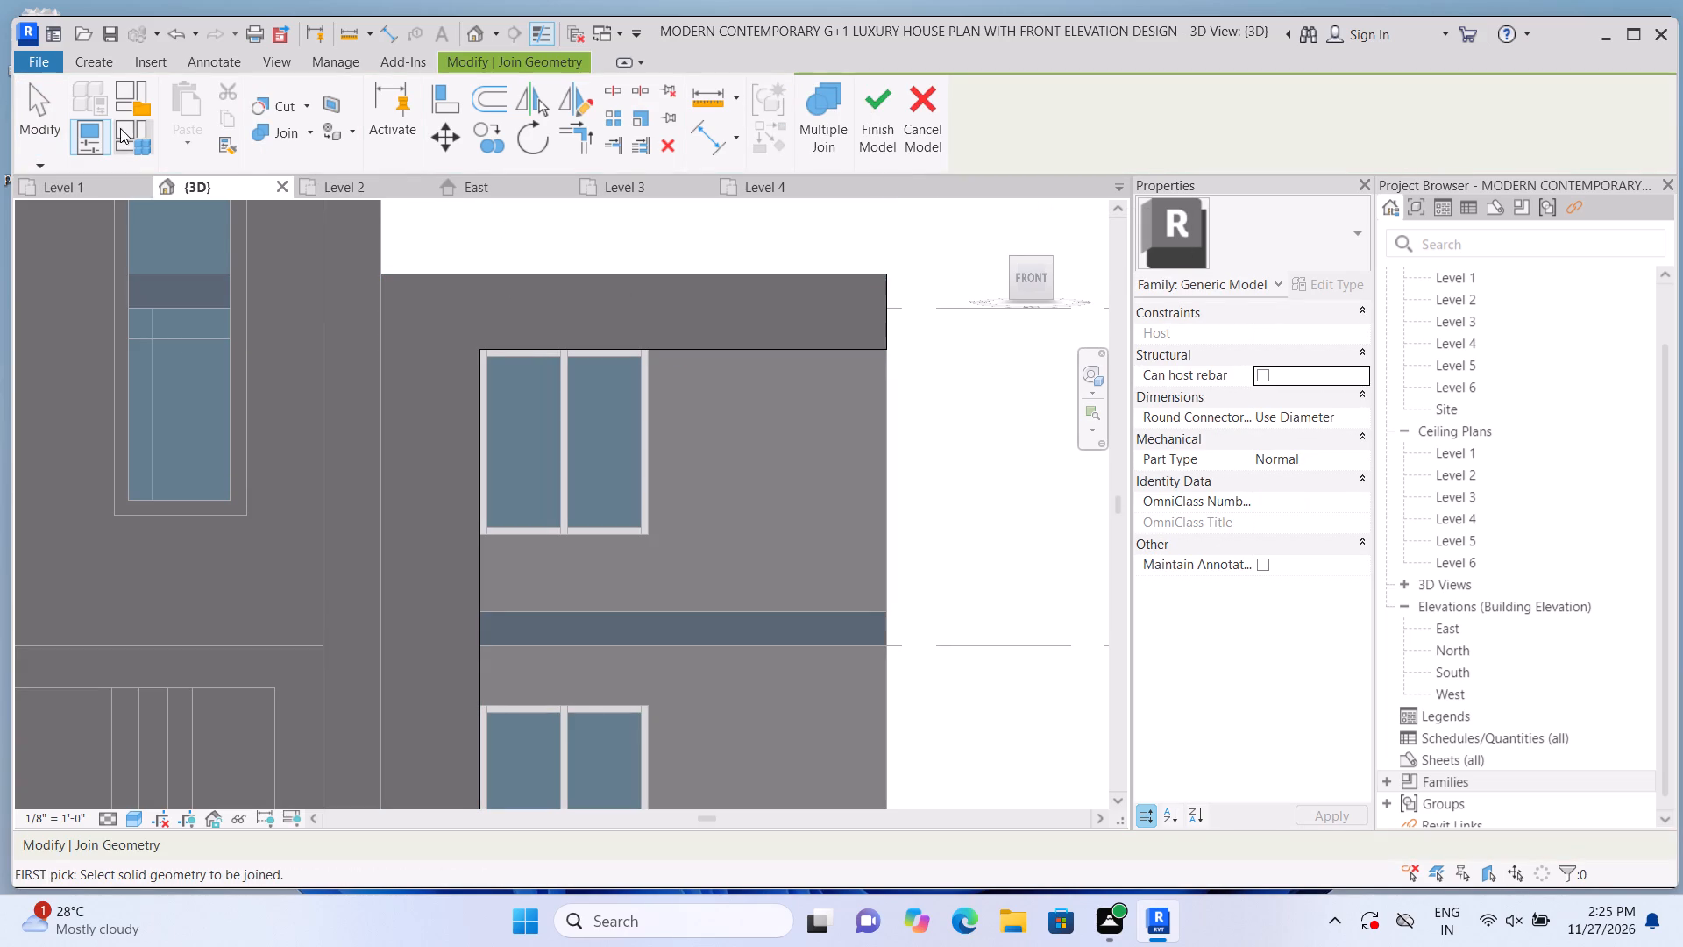
Extrude a 2" deep rectangle on the front wall, about 18'-9 1/2" tall, from the upper window's outer top corner to the wall's outer base corner.
left_click(90, 58)
left_click(177, 103)
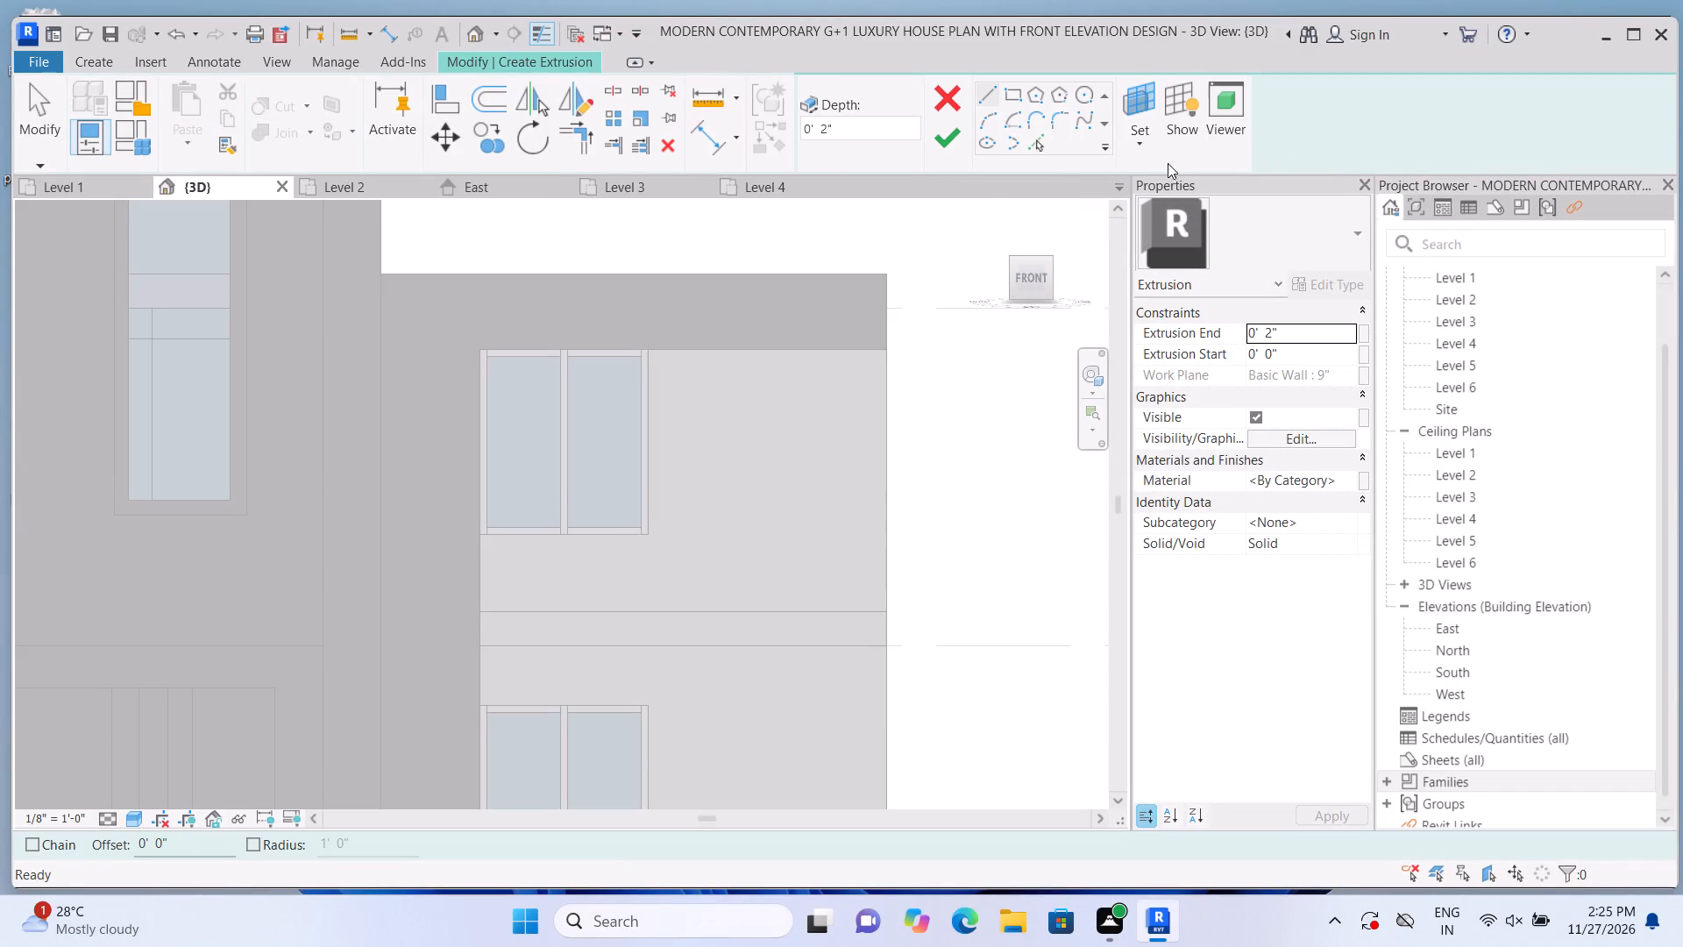
left_click(1148, 149)
left_click(1158, 210)
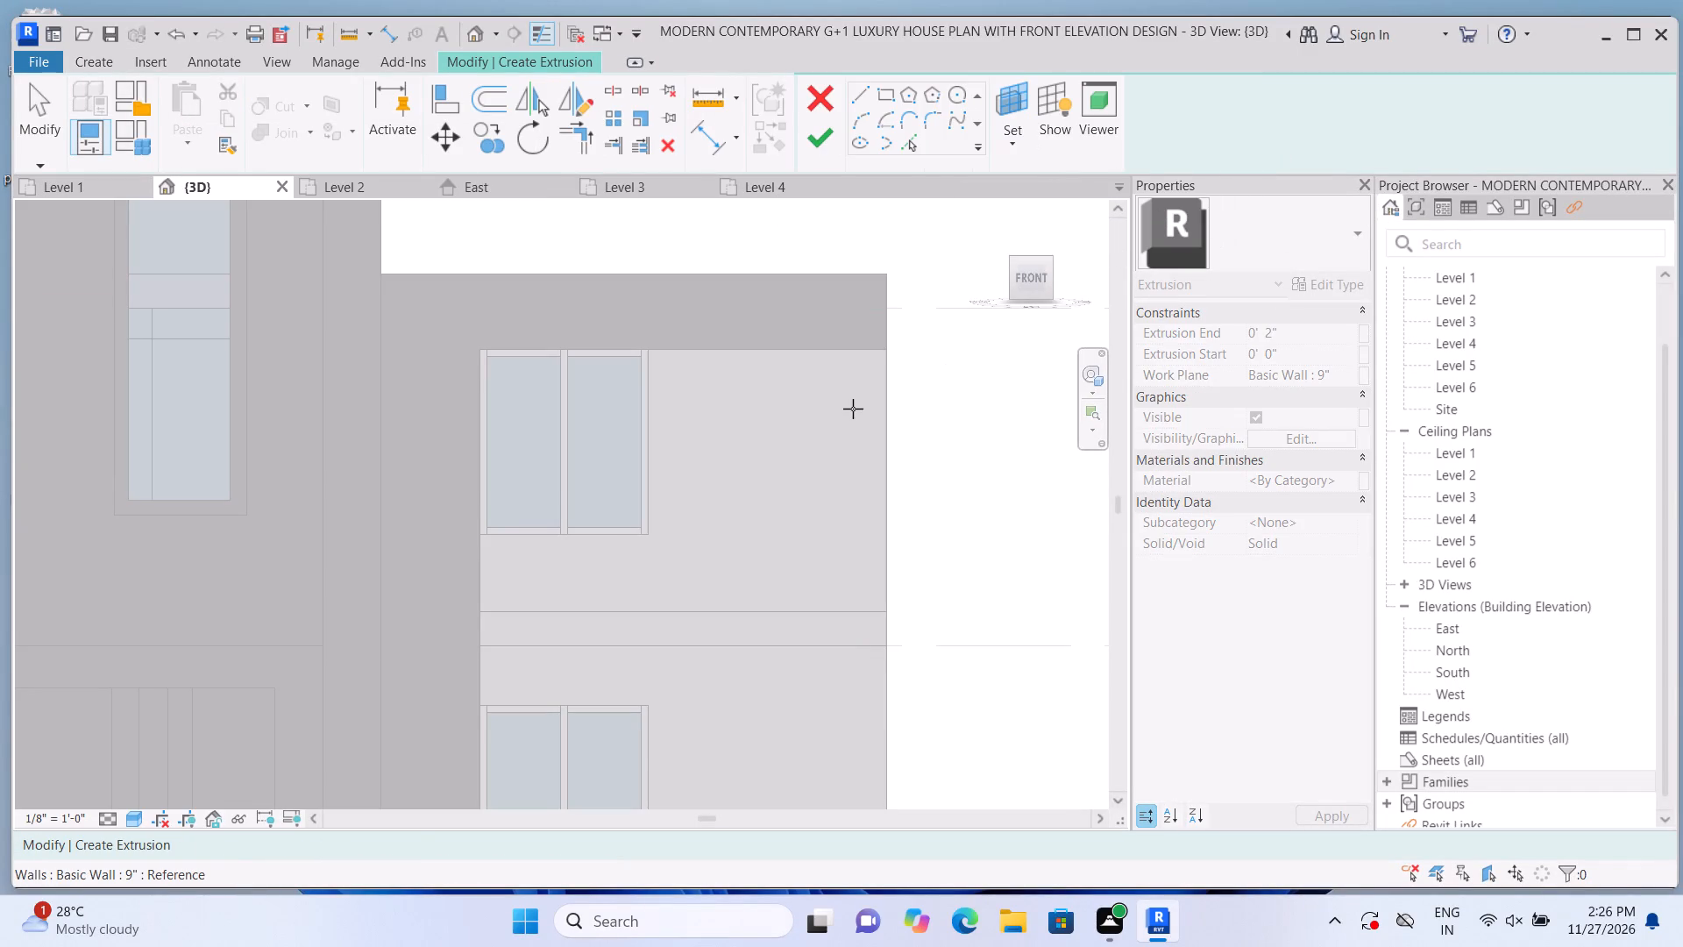
left_click(778, 419)
left_click(1006, 93)
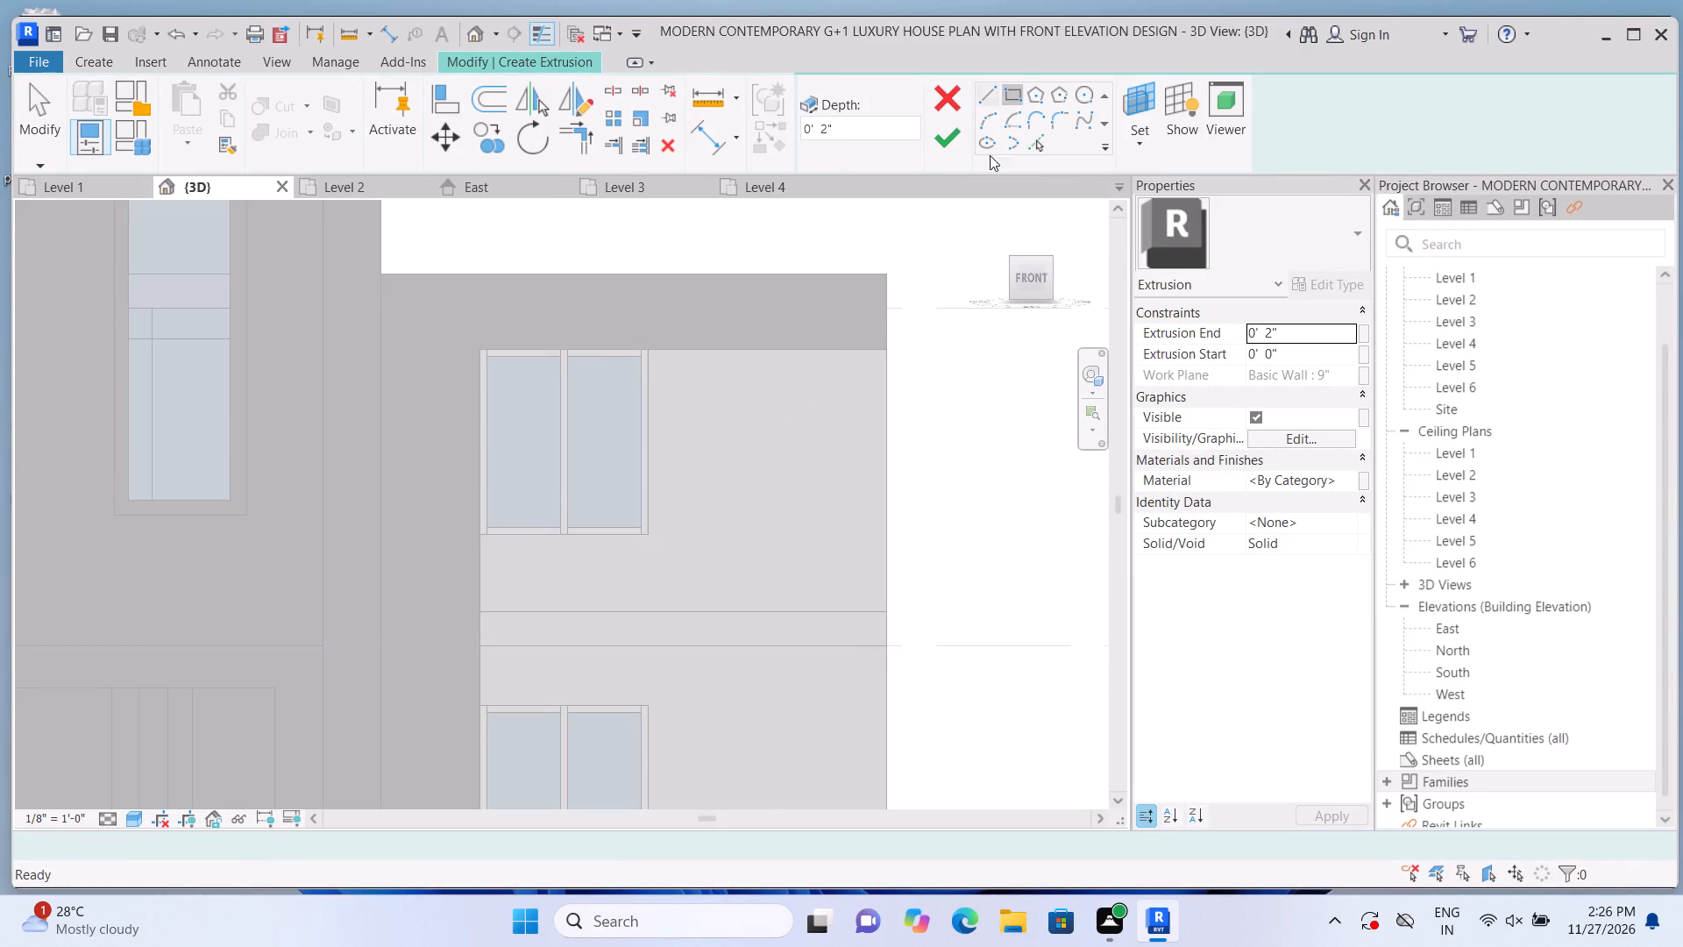
middle_click_drag(727, 495, 609, 322)
middle_click_drag(640, 378, 713, 499)
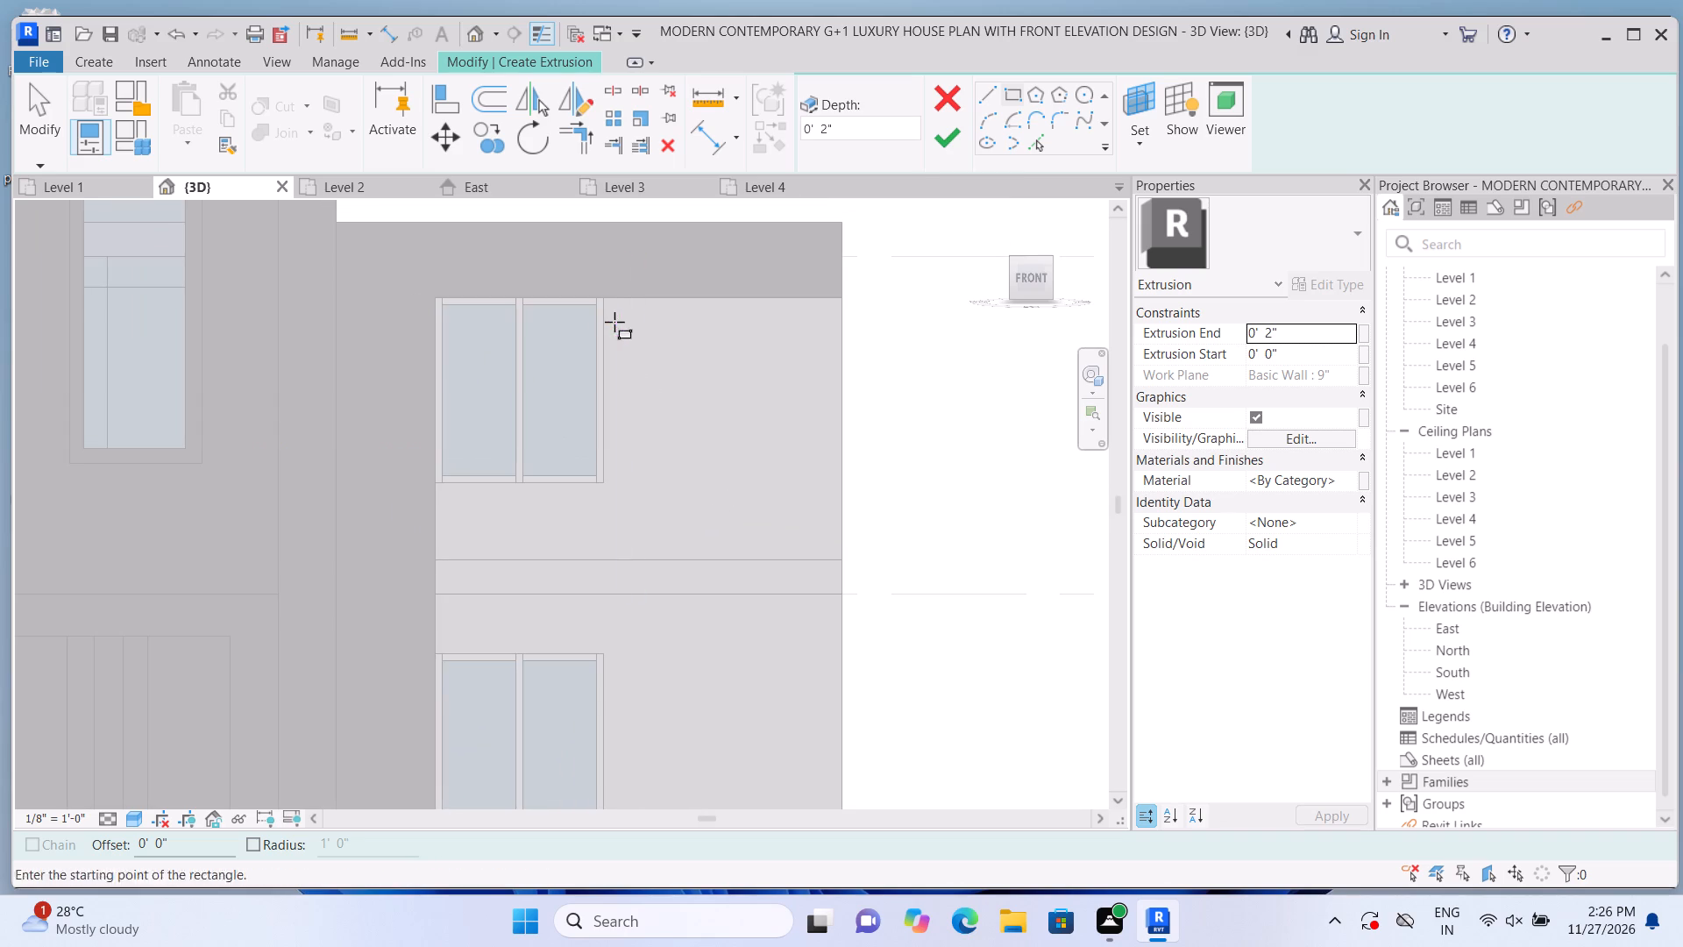
double_click(607, 305)
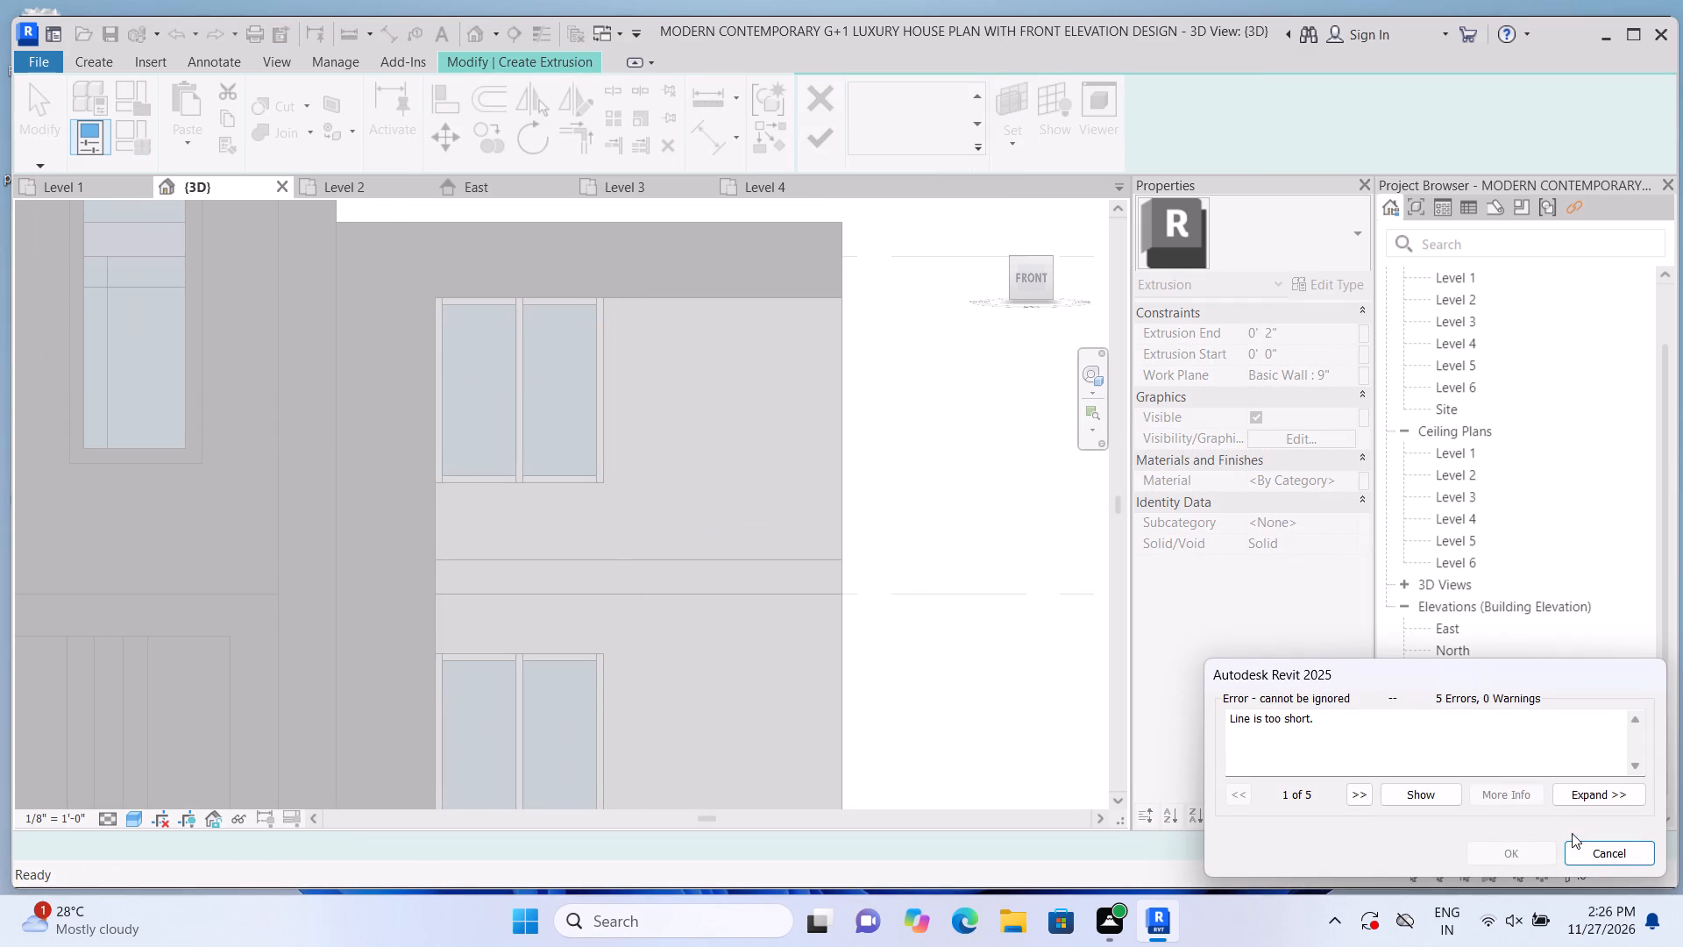
left_click(1601, 850)
left_click(884, 99)
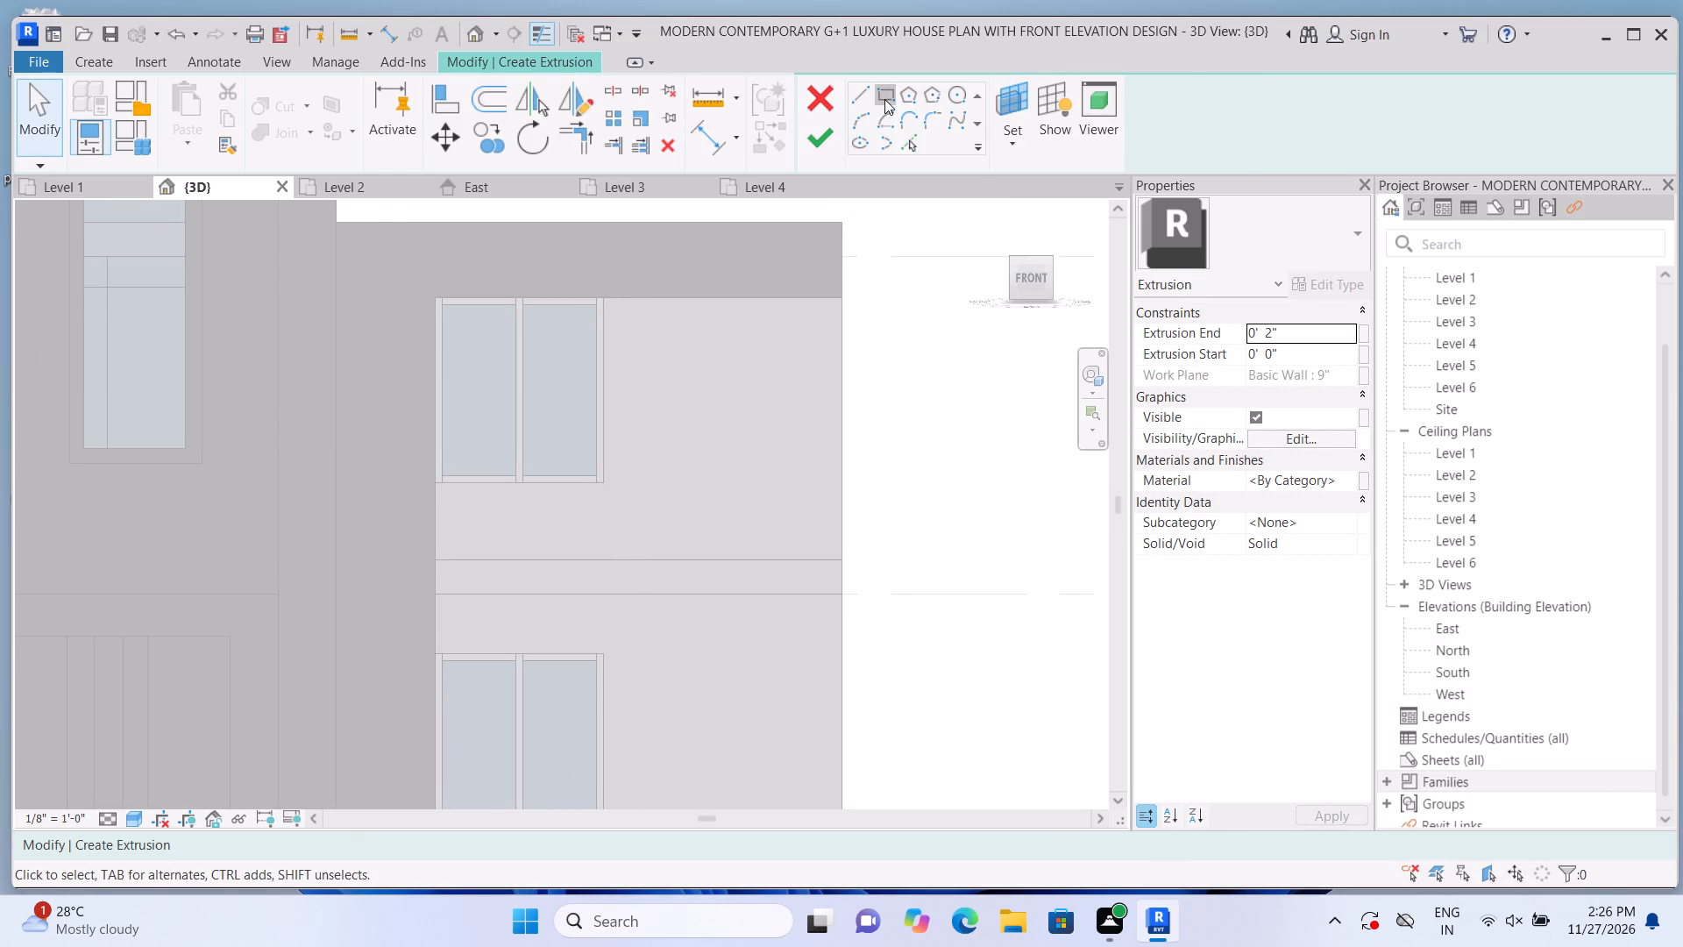
left_click(610, 305)
middle_click_drag(745, 458, 741, 355)
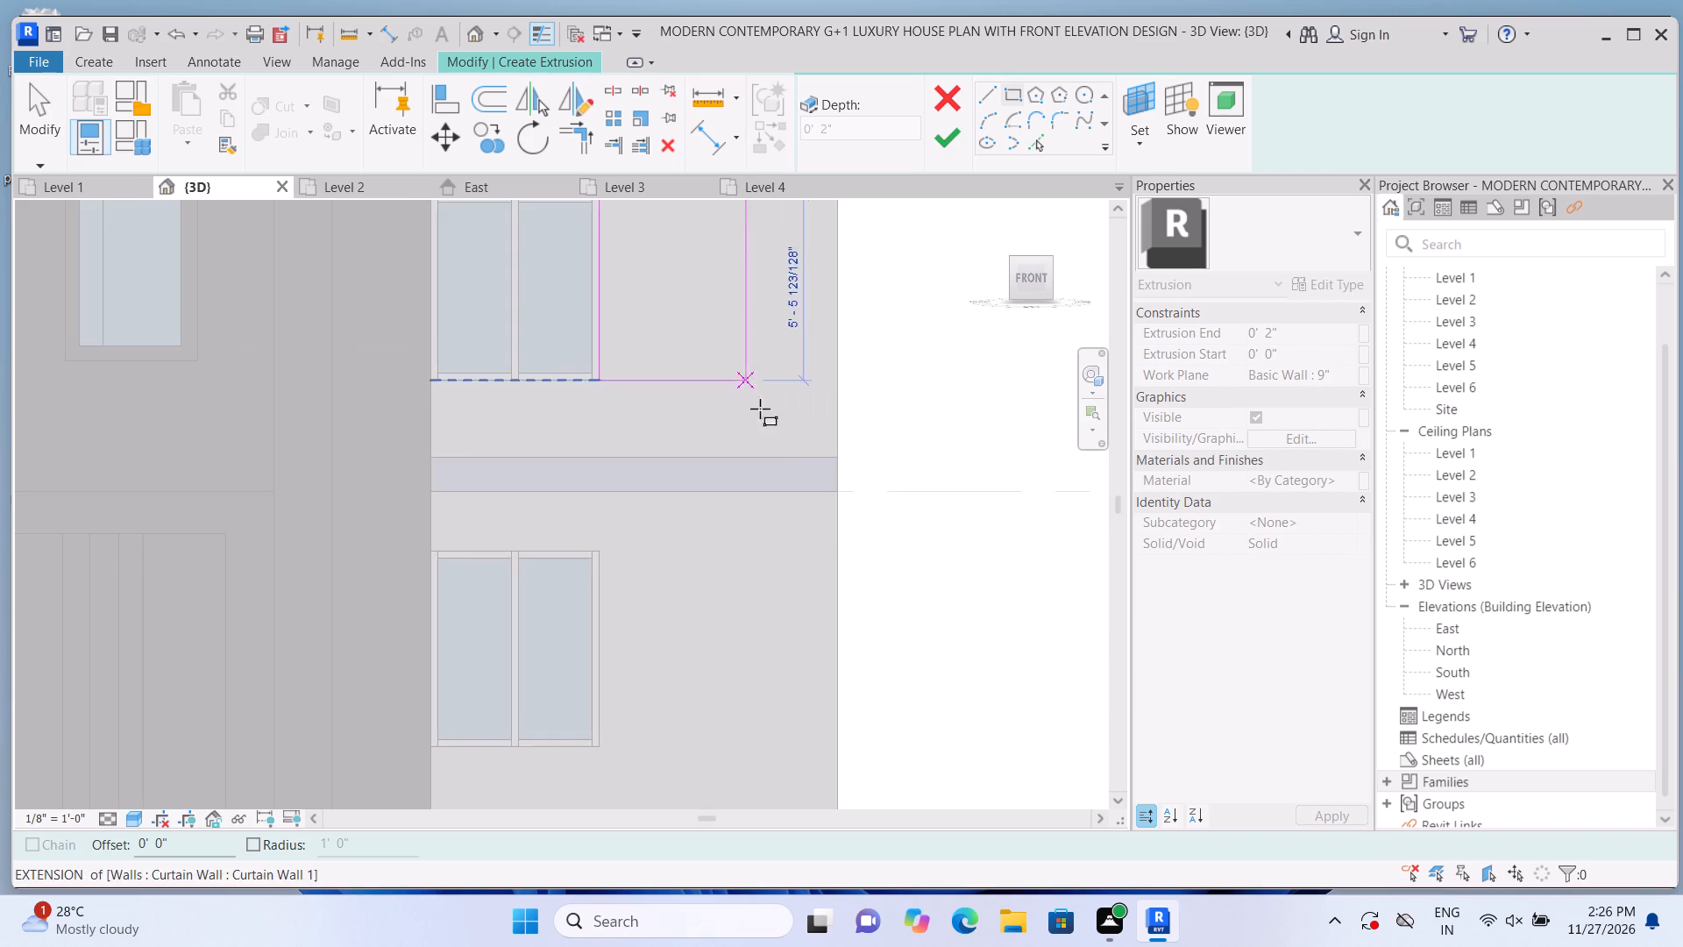
middle_click_drag(825, 500, 806, 303)
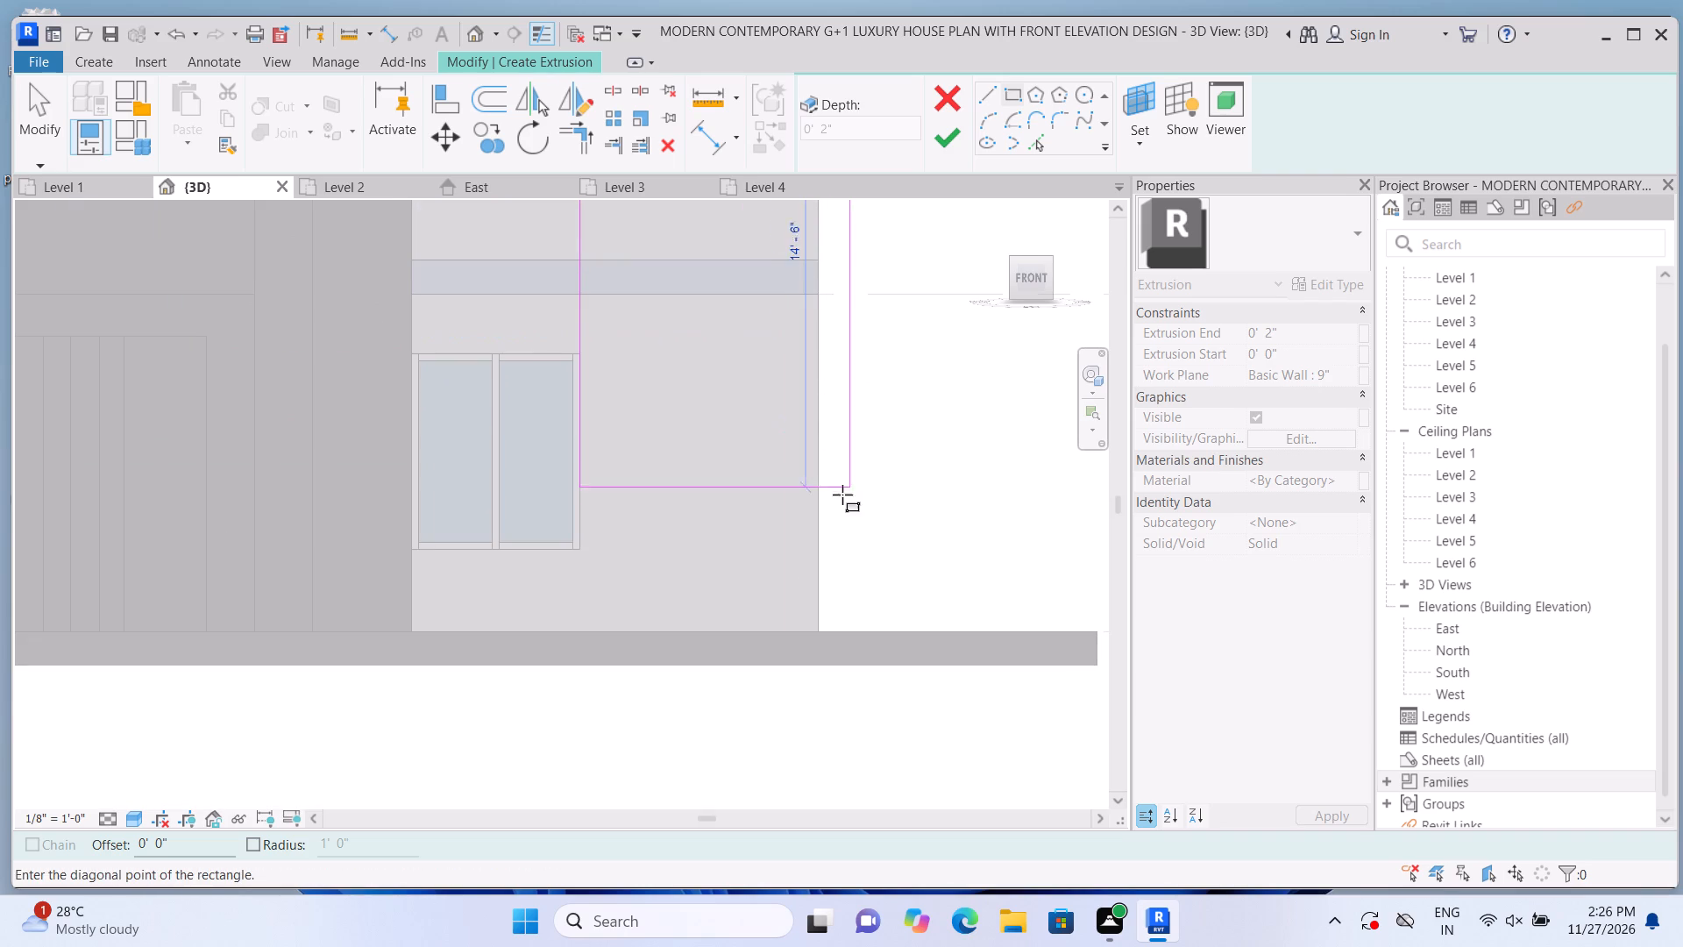
double_click(825, 630)
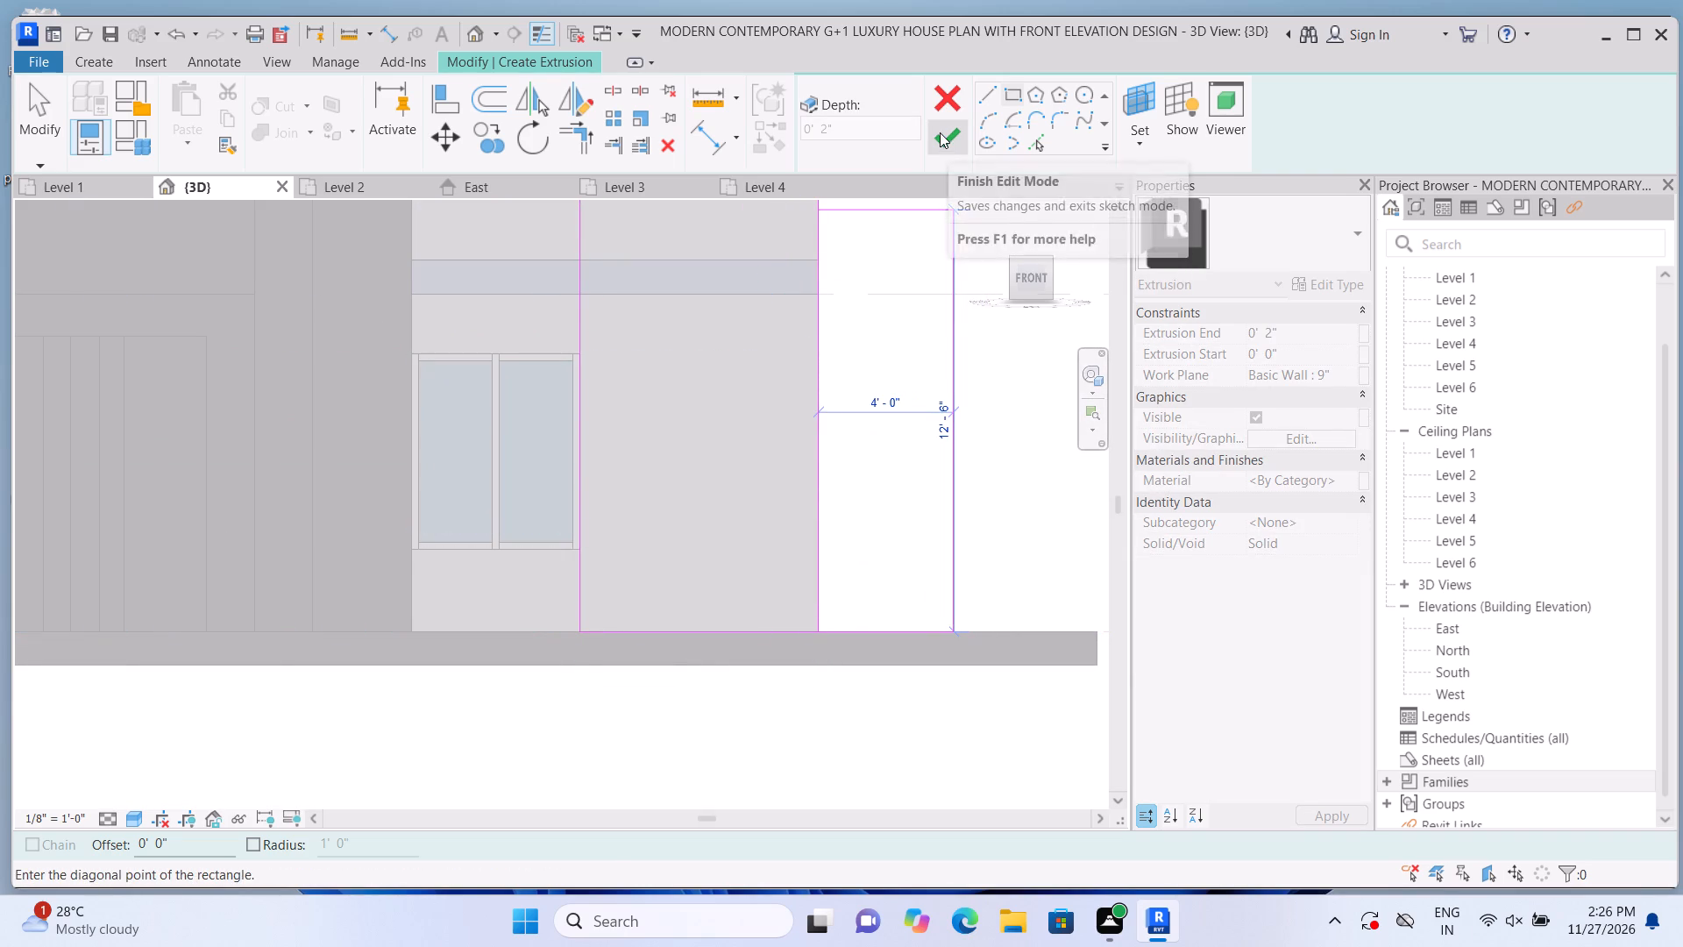
left_click(940, 132)
Join the tall outer panel with the band above the upper window in the 3D view.
scroll(836, 552, "down", 6)
middle_click_drag(921, 344, 917, 400)
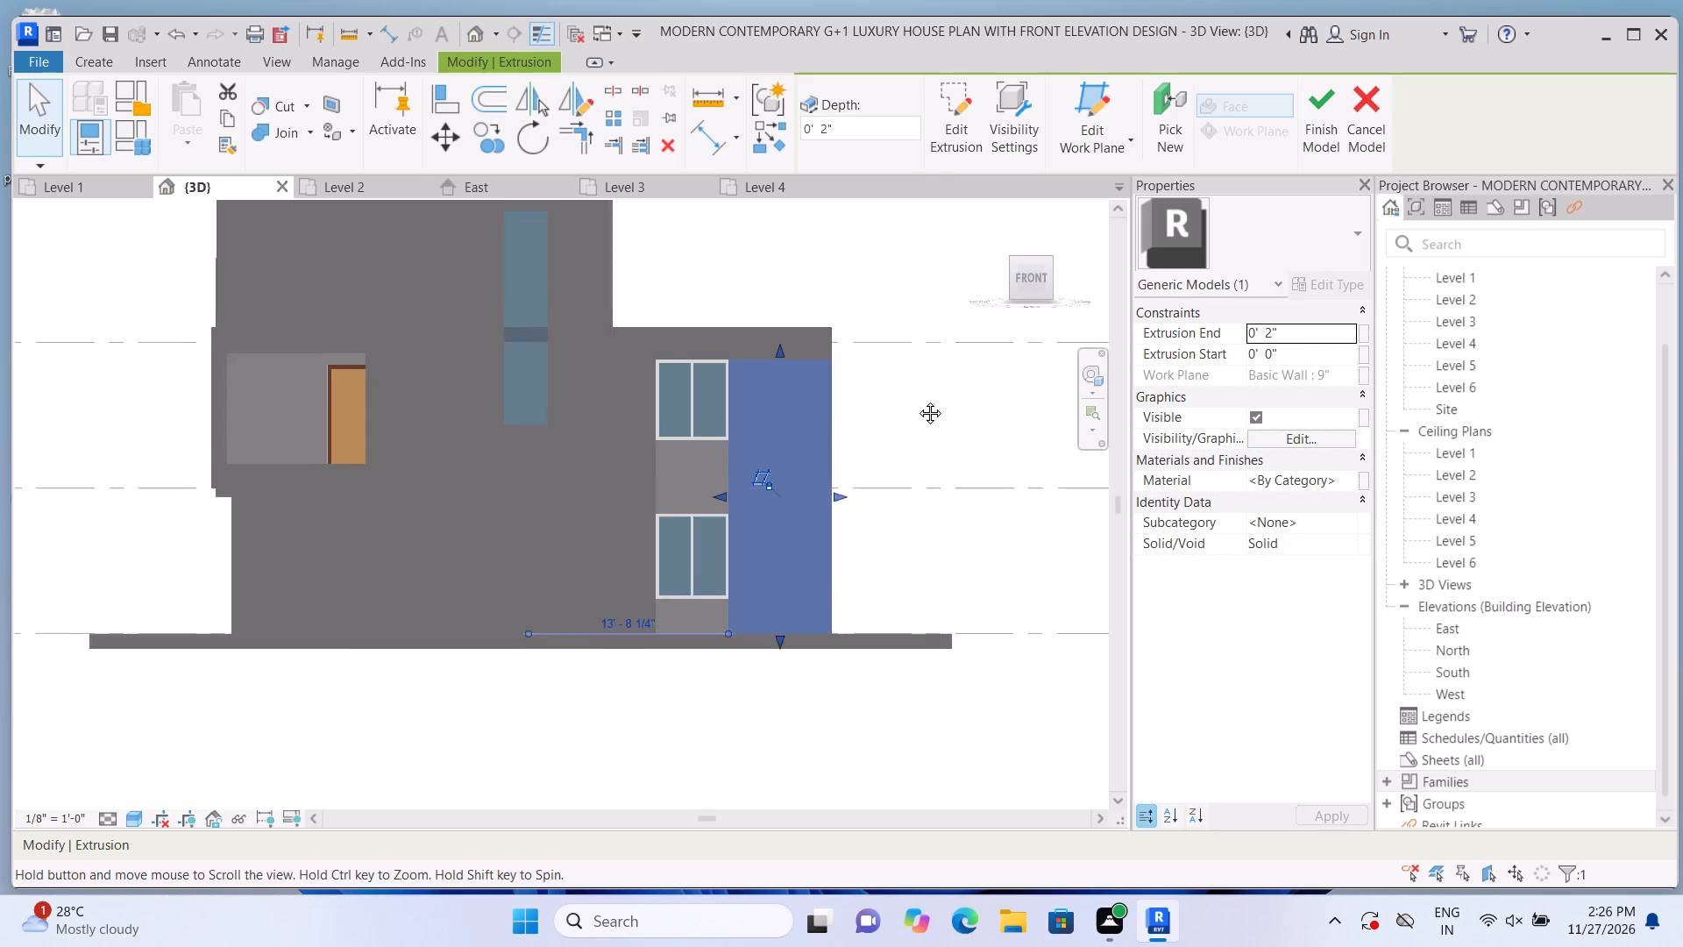
middle_click_drag(917, 400, 914, 417)
scroll(901, 368, "up", 2)
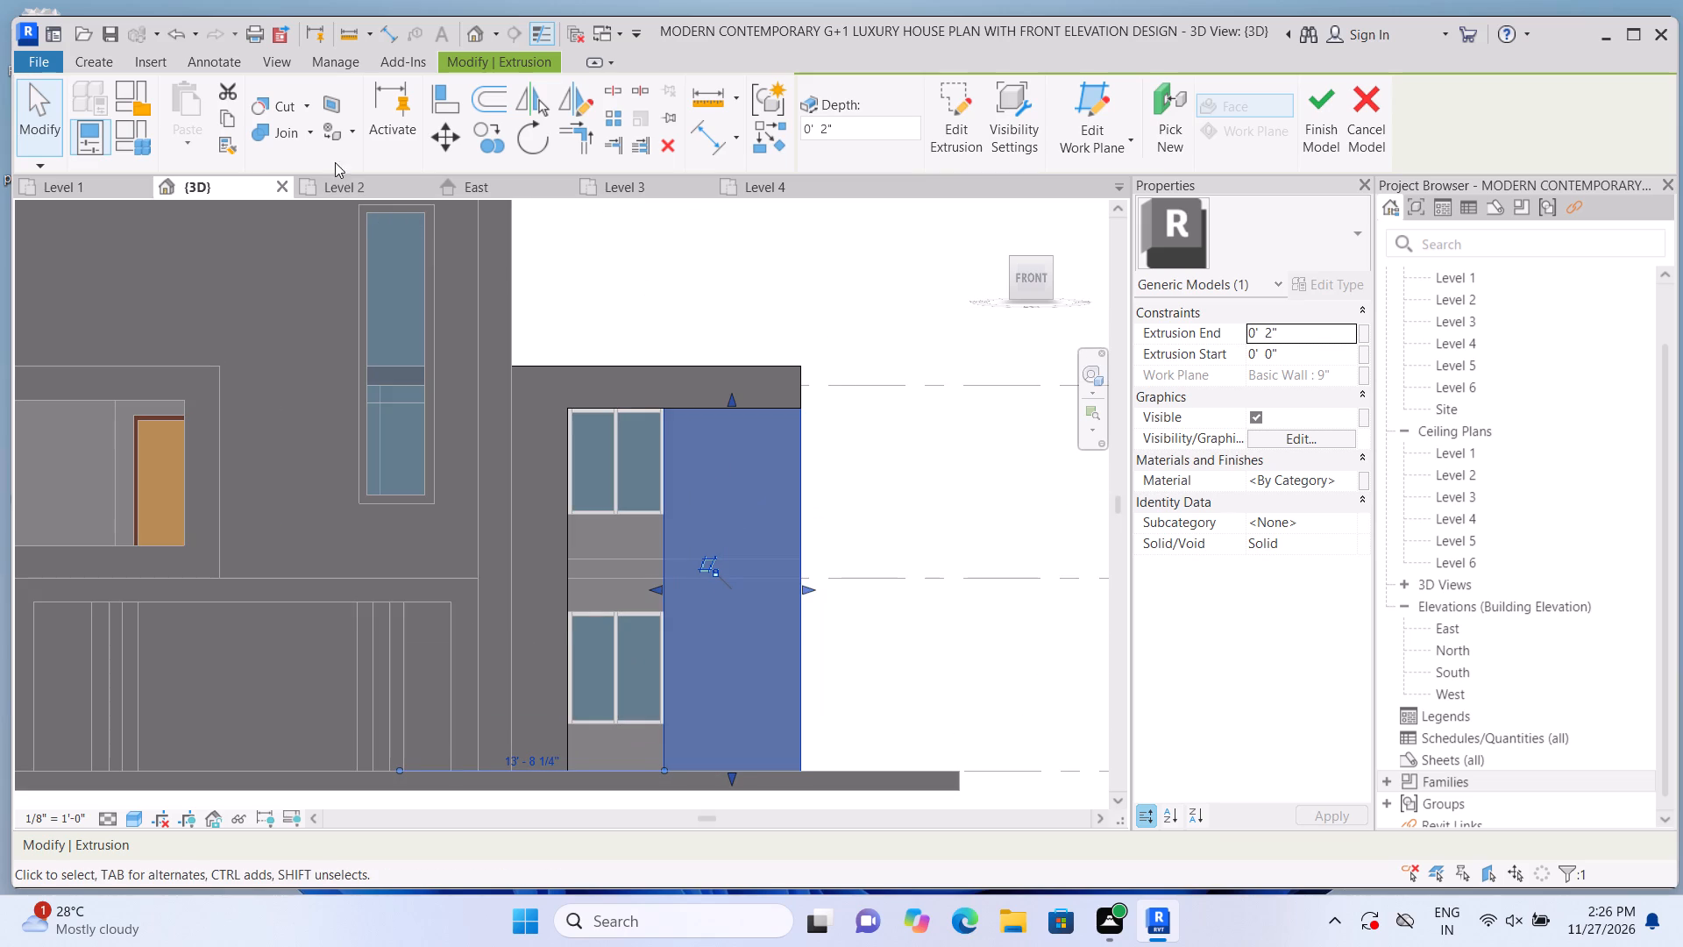
double_click(310, 125)
double_click(309, 135)
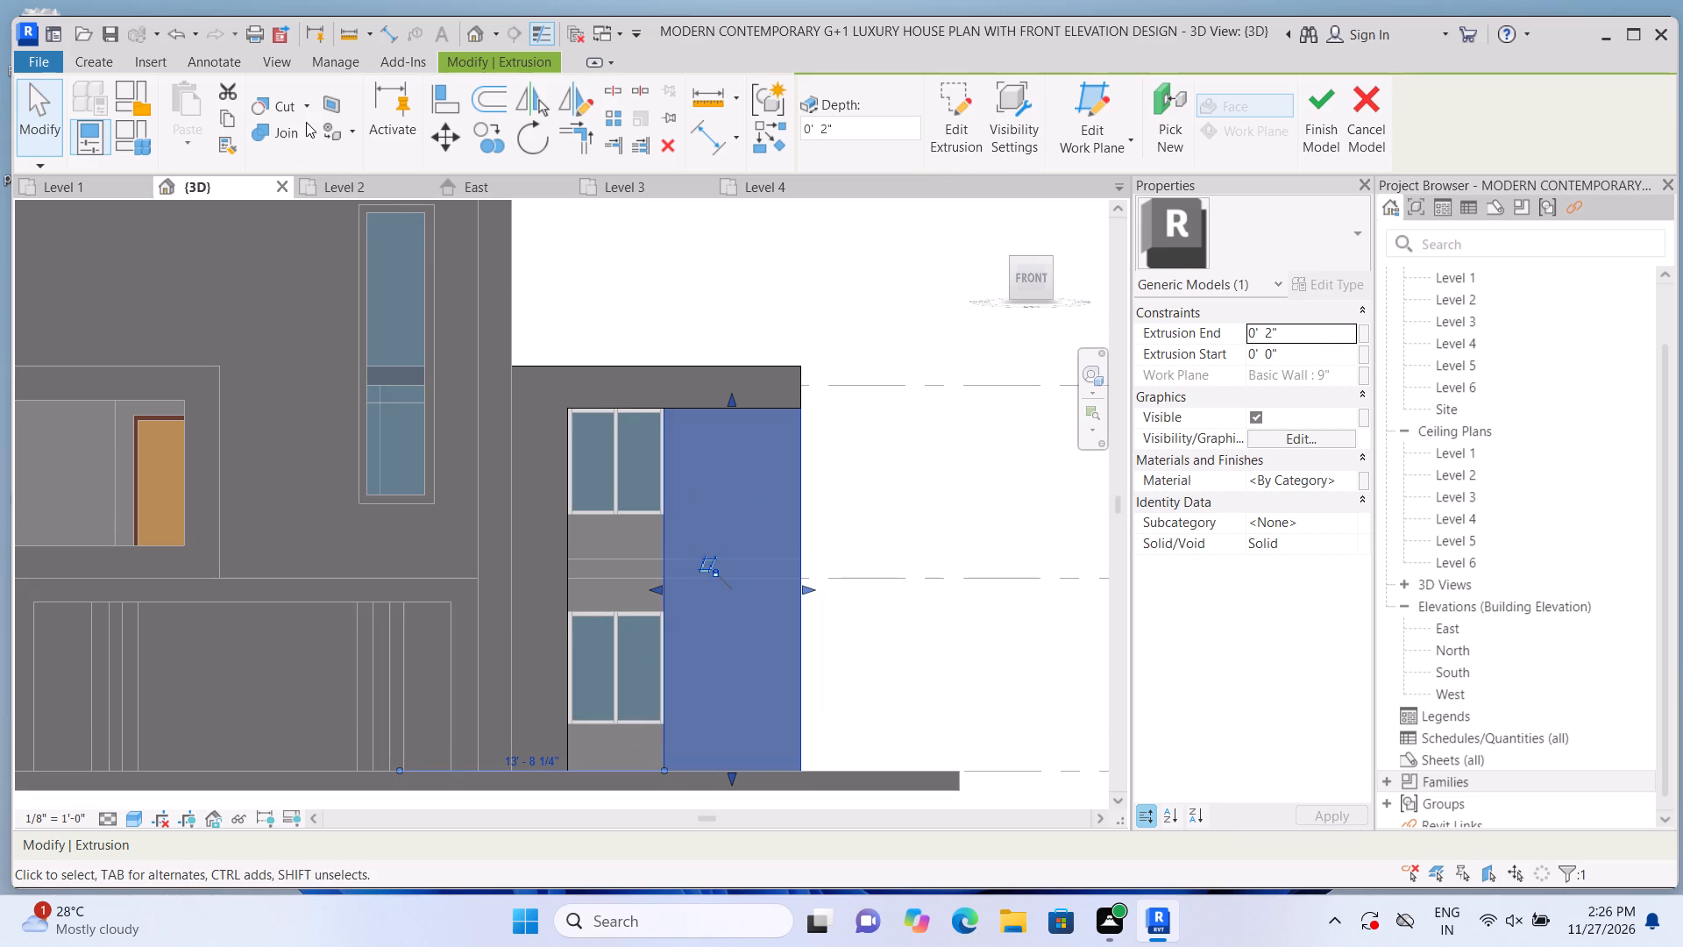
double_click(306, 122)
left_click(308, 126)
double_click(306, 179)
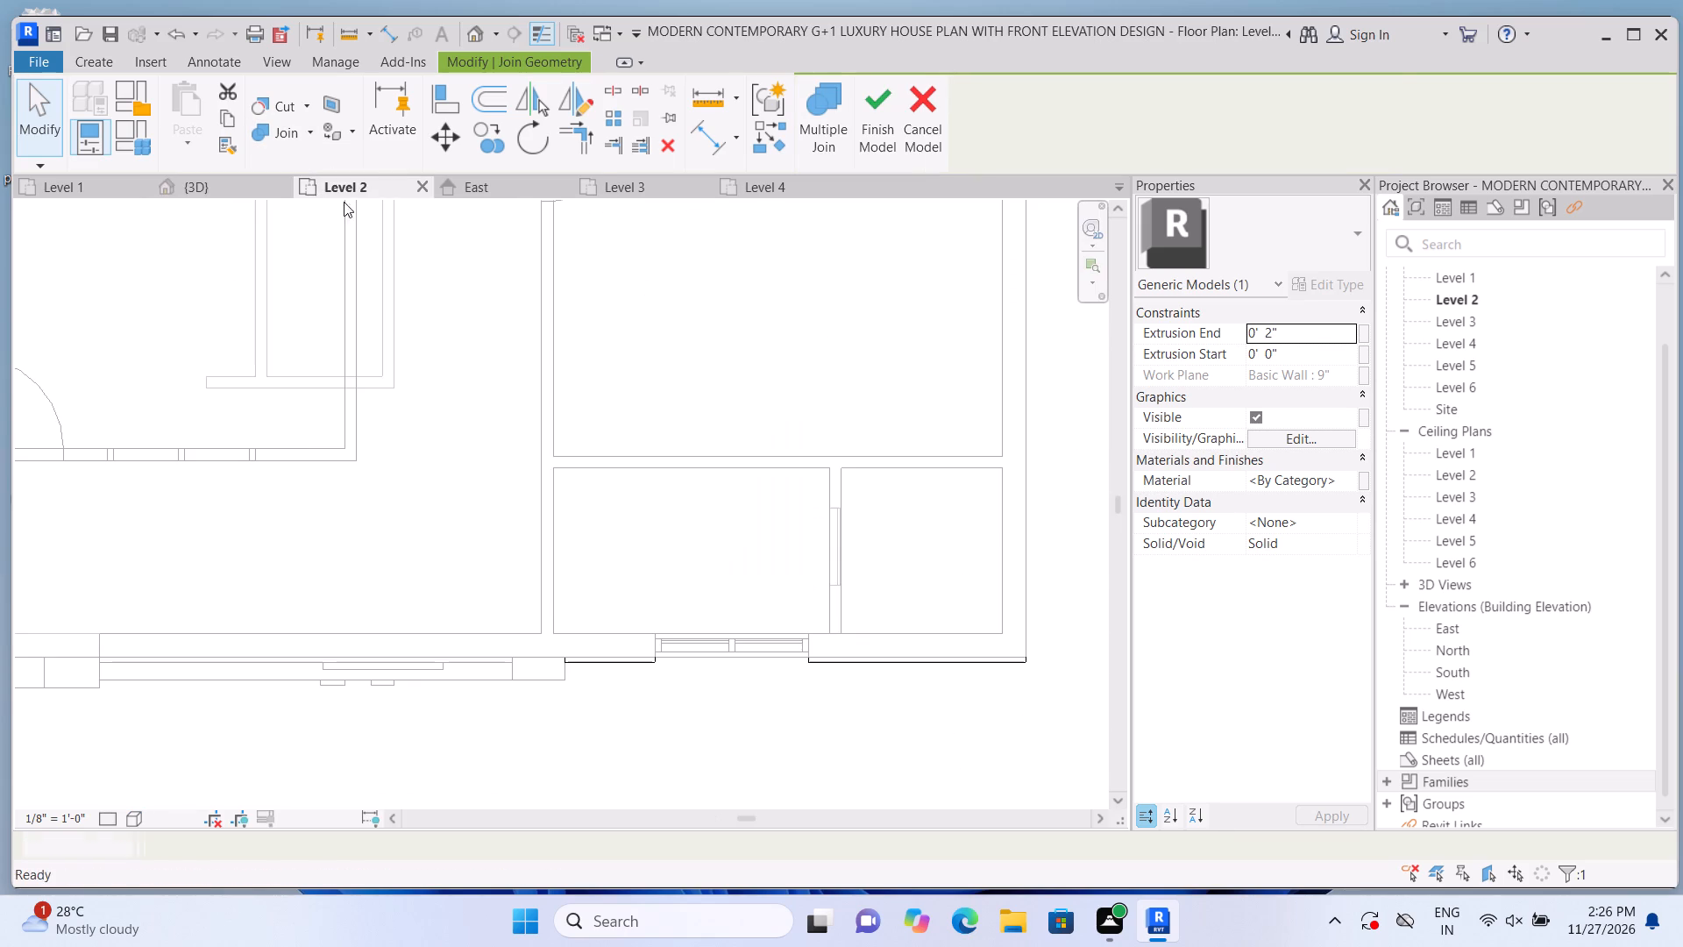
scroll(763, 502, "down", 1)
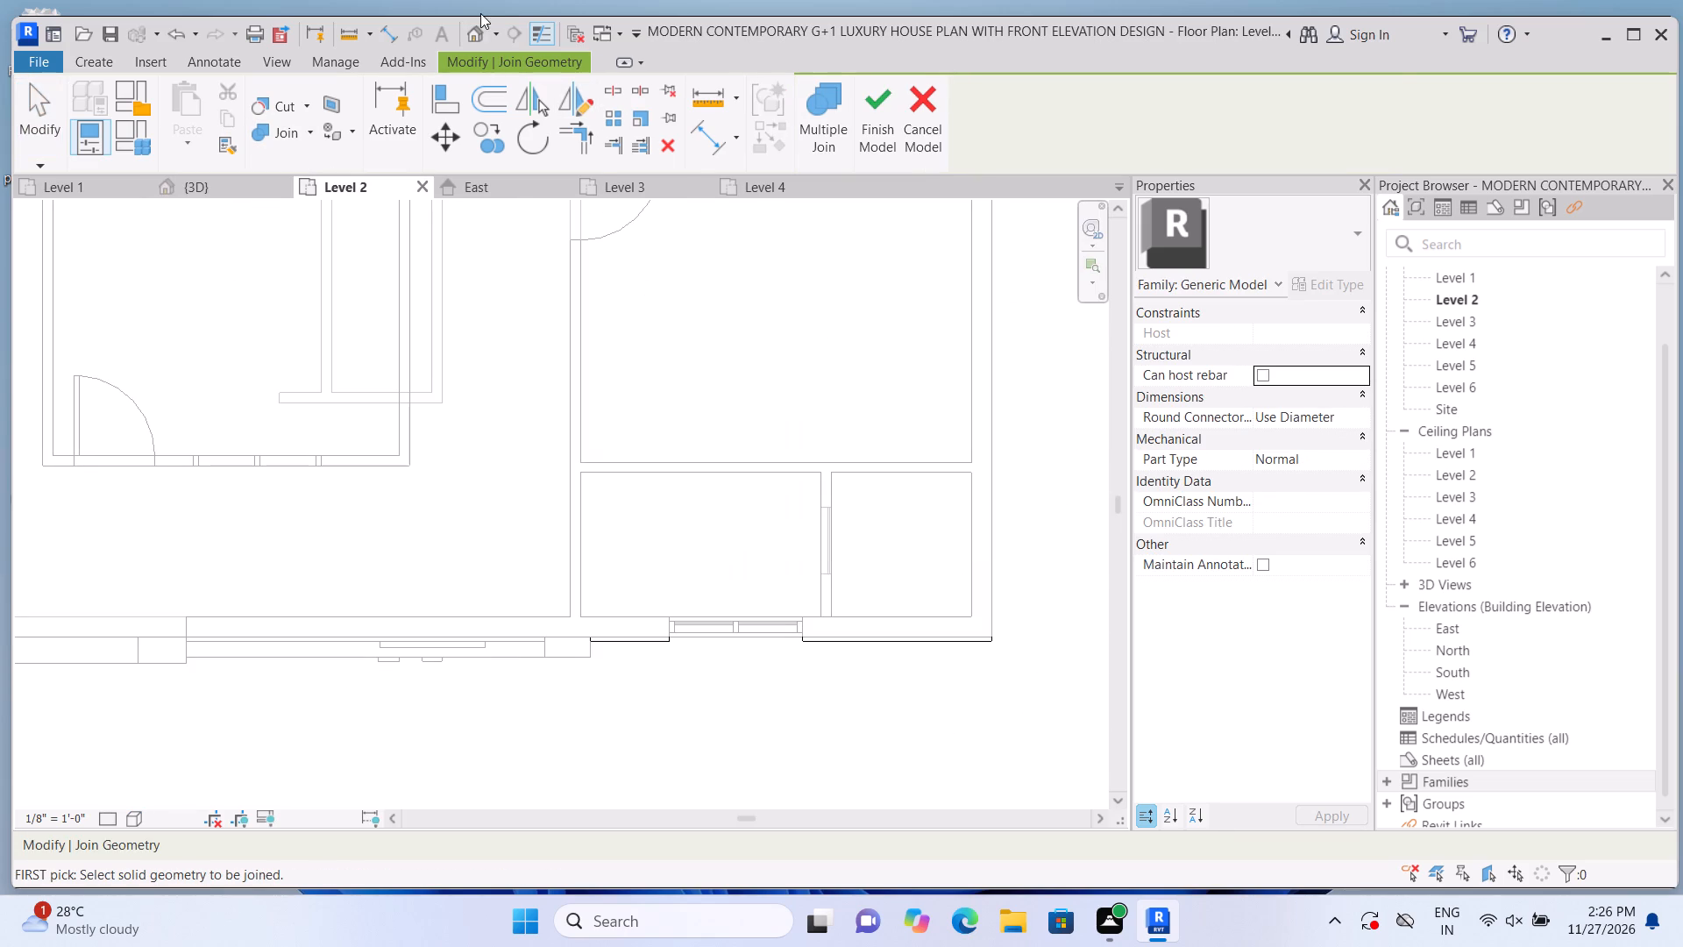
left_click(476, 26)
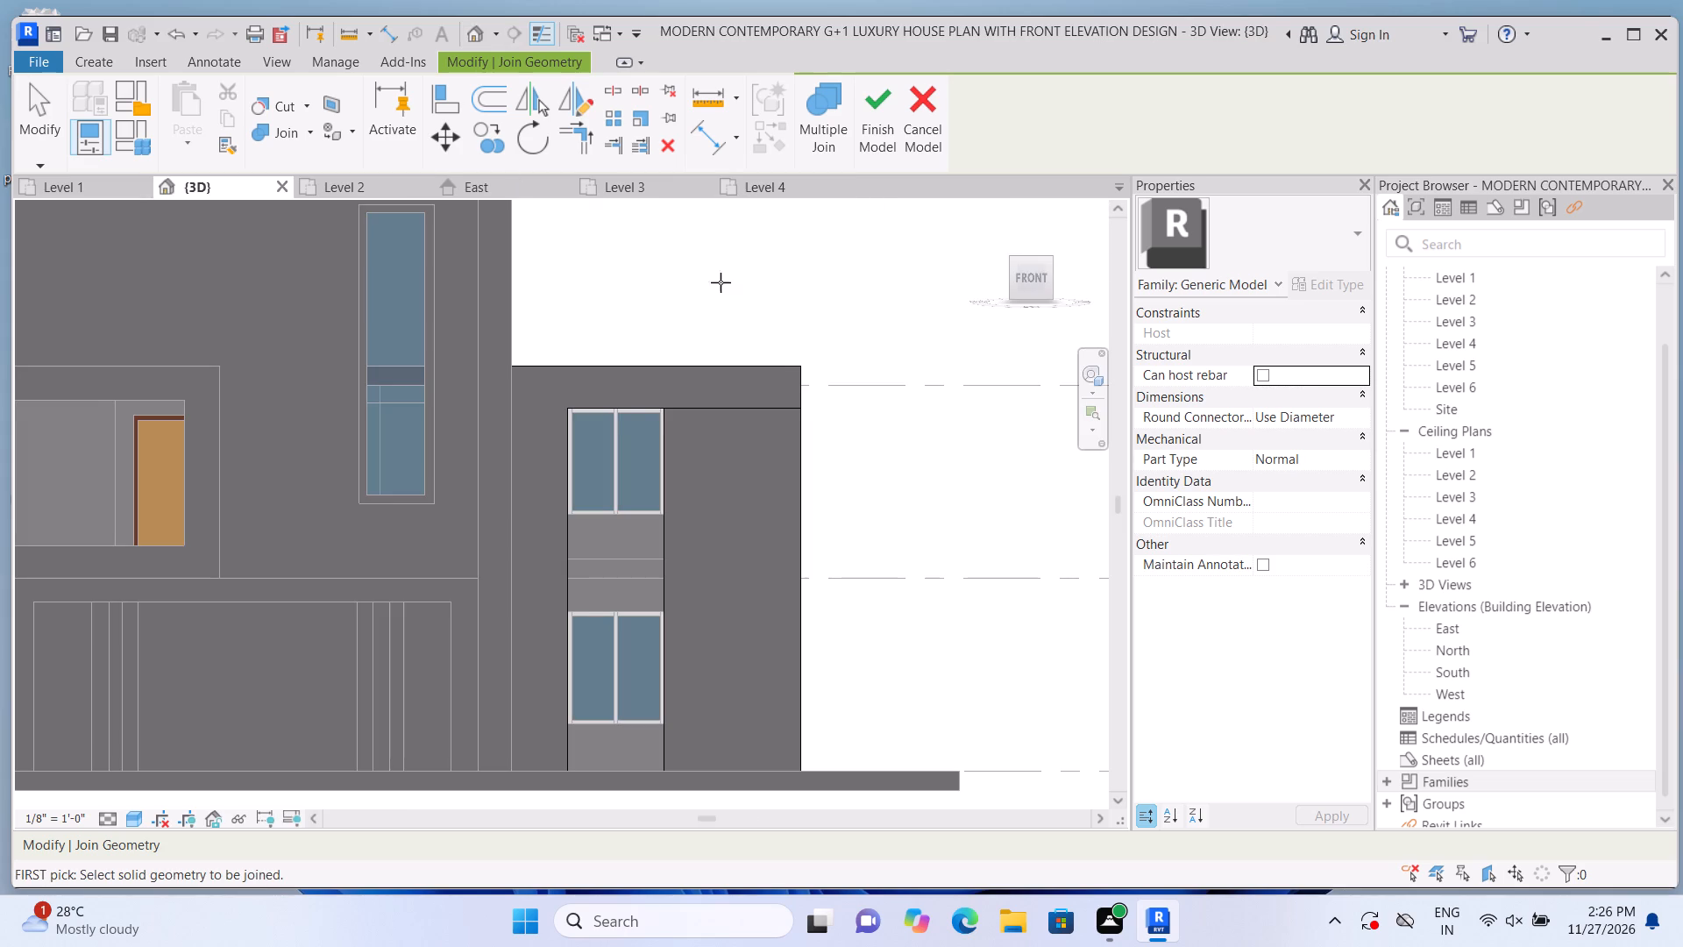
left_click(723, 469)
left_click(721, 394)
Extrude a 2" deep infill panel on the front wall between the upper and lower windows, window-wide and about 5'-0 1/2" tall.
scroll(778, 328, "down", 1)
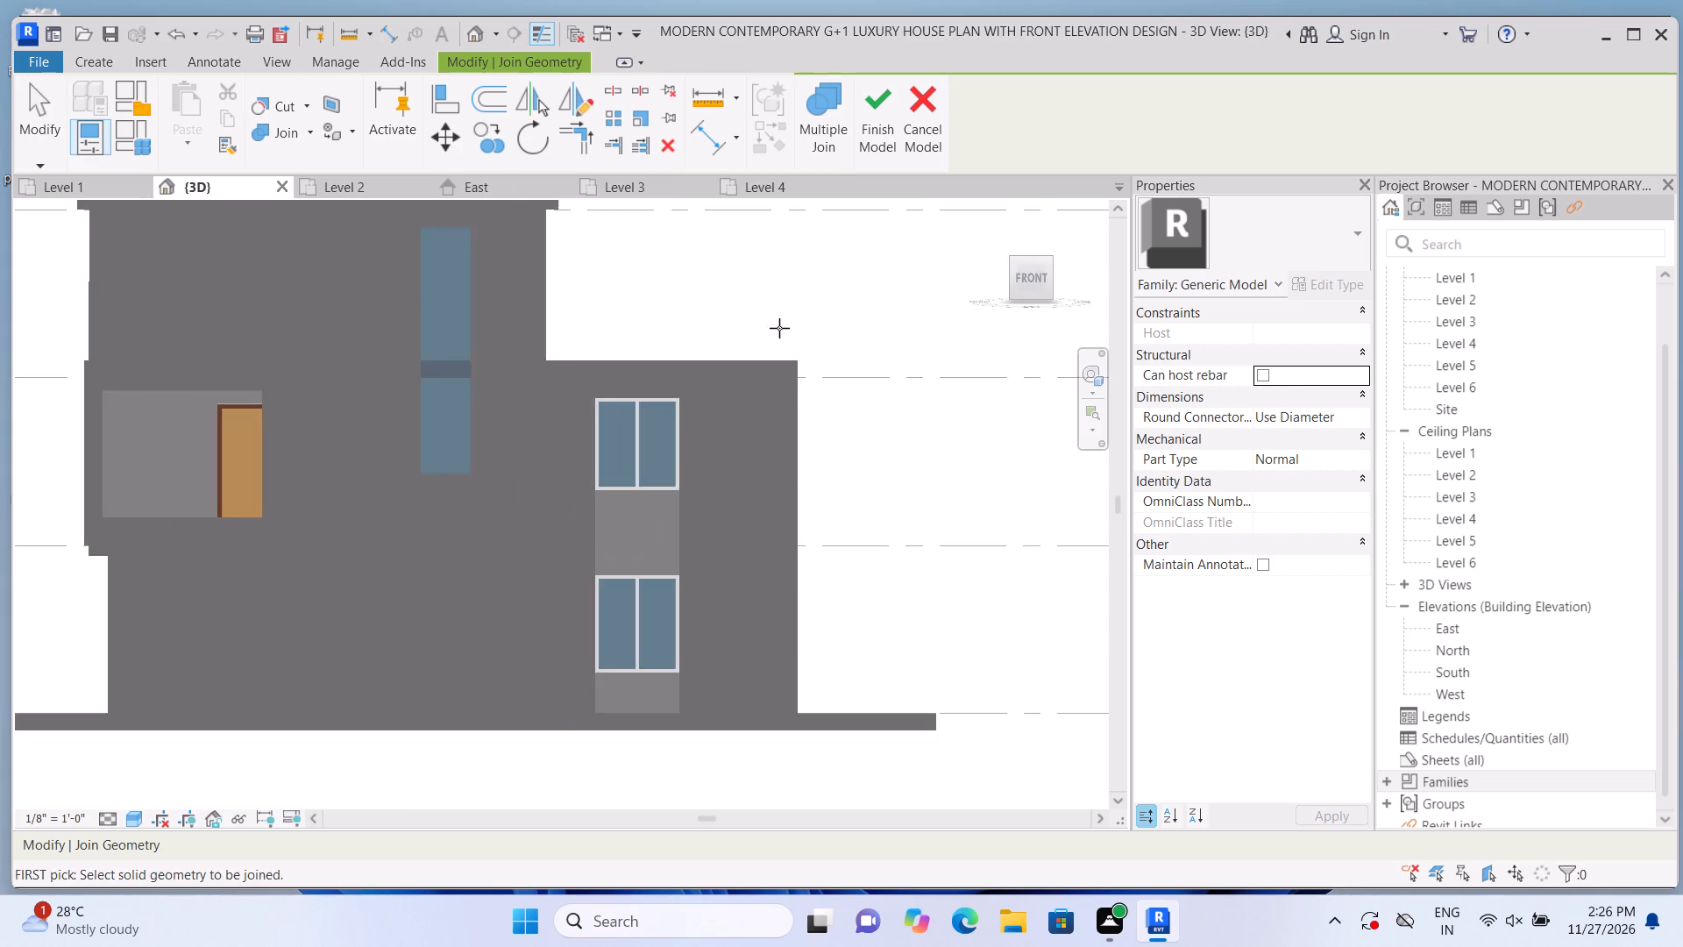
scroll(779, 328, "down", 2)
scroll(734, 396, "up", 2)
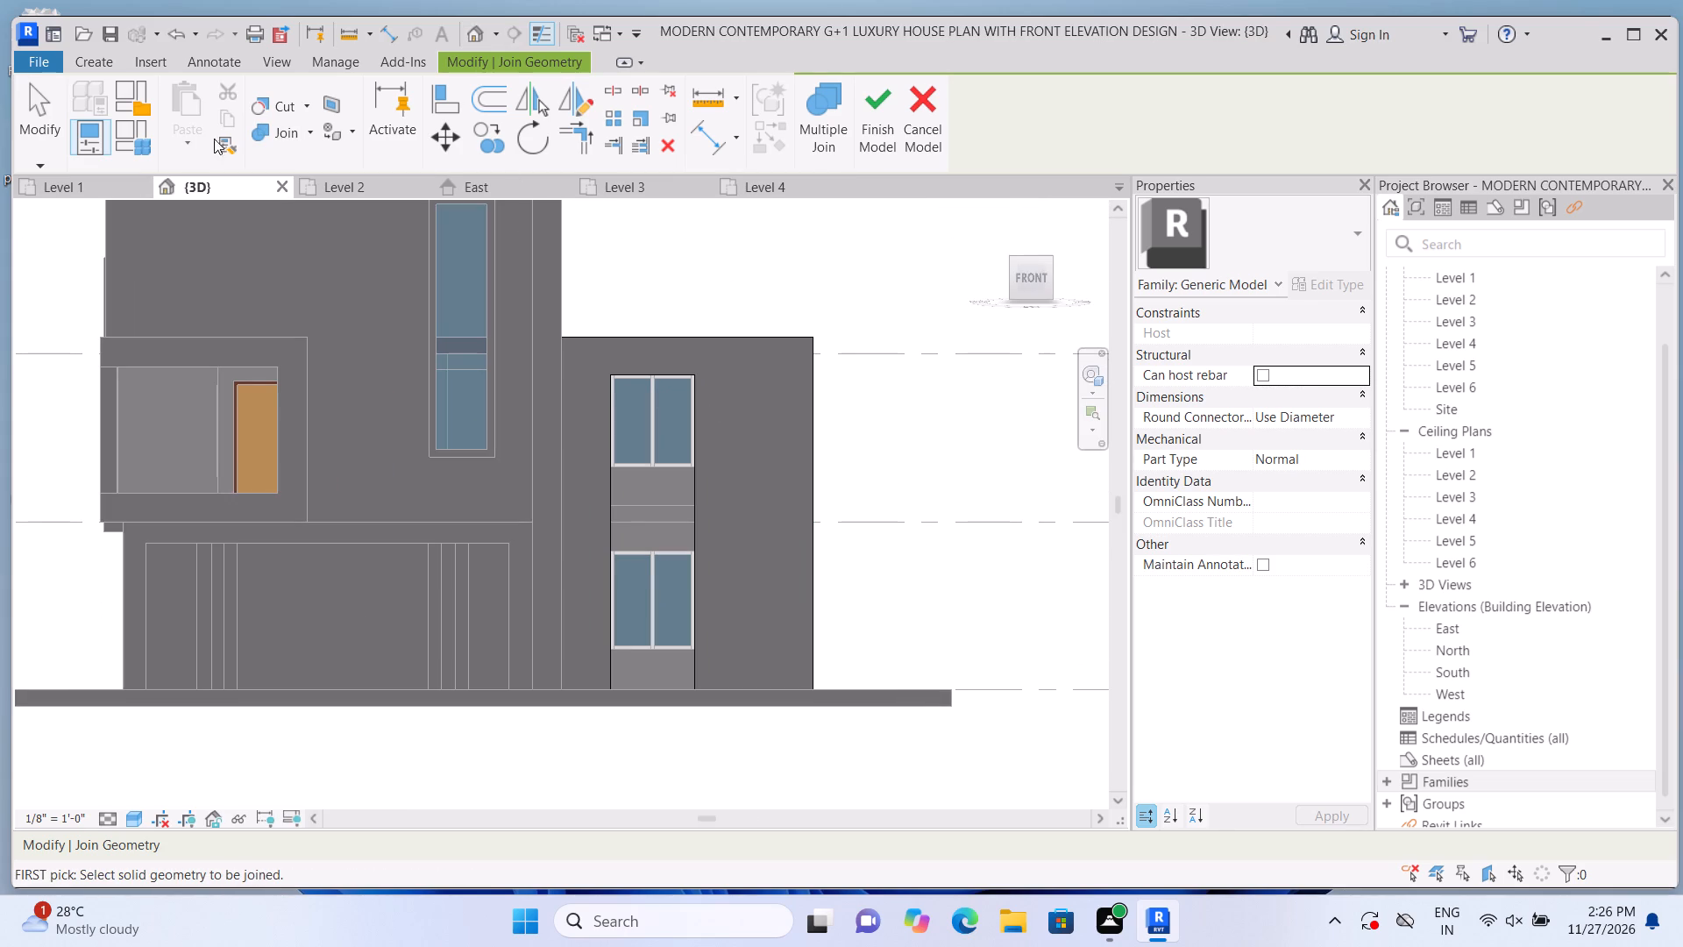
double_click(76, 60)
left_click(174, 93)
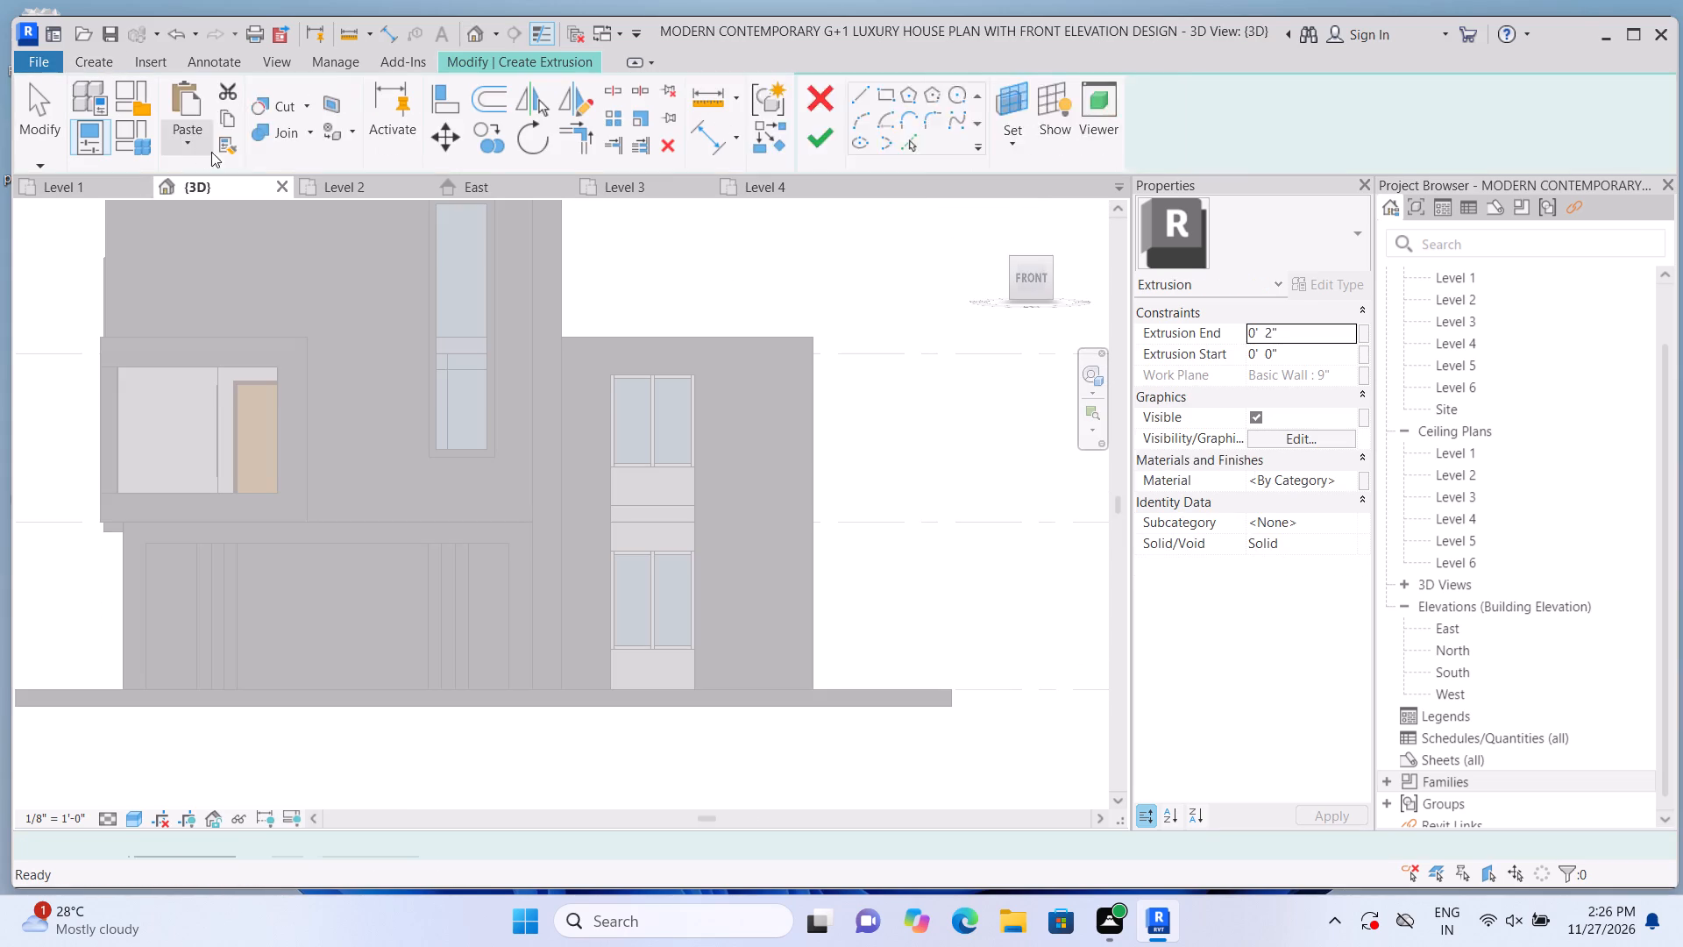
left_click(1146, 132)
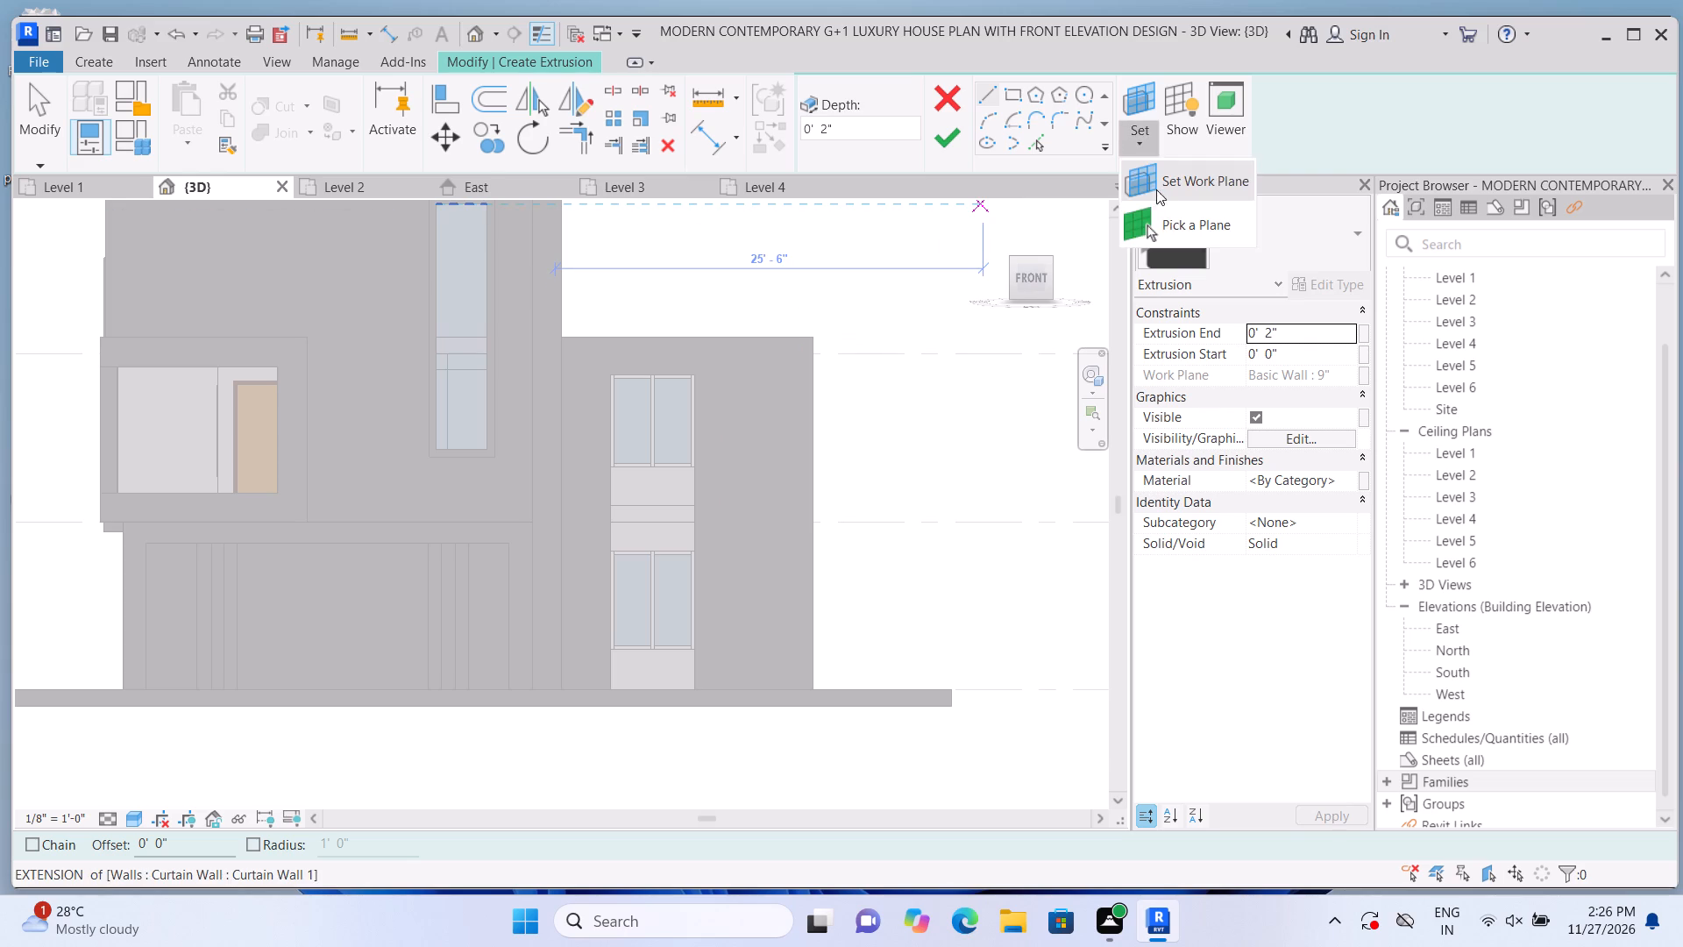
left_click(1160, 205)
scroll(587, 468, "up", 2)
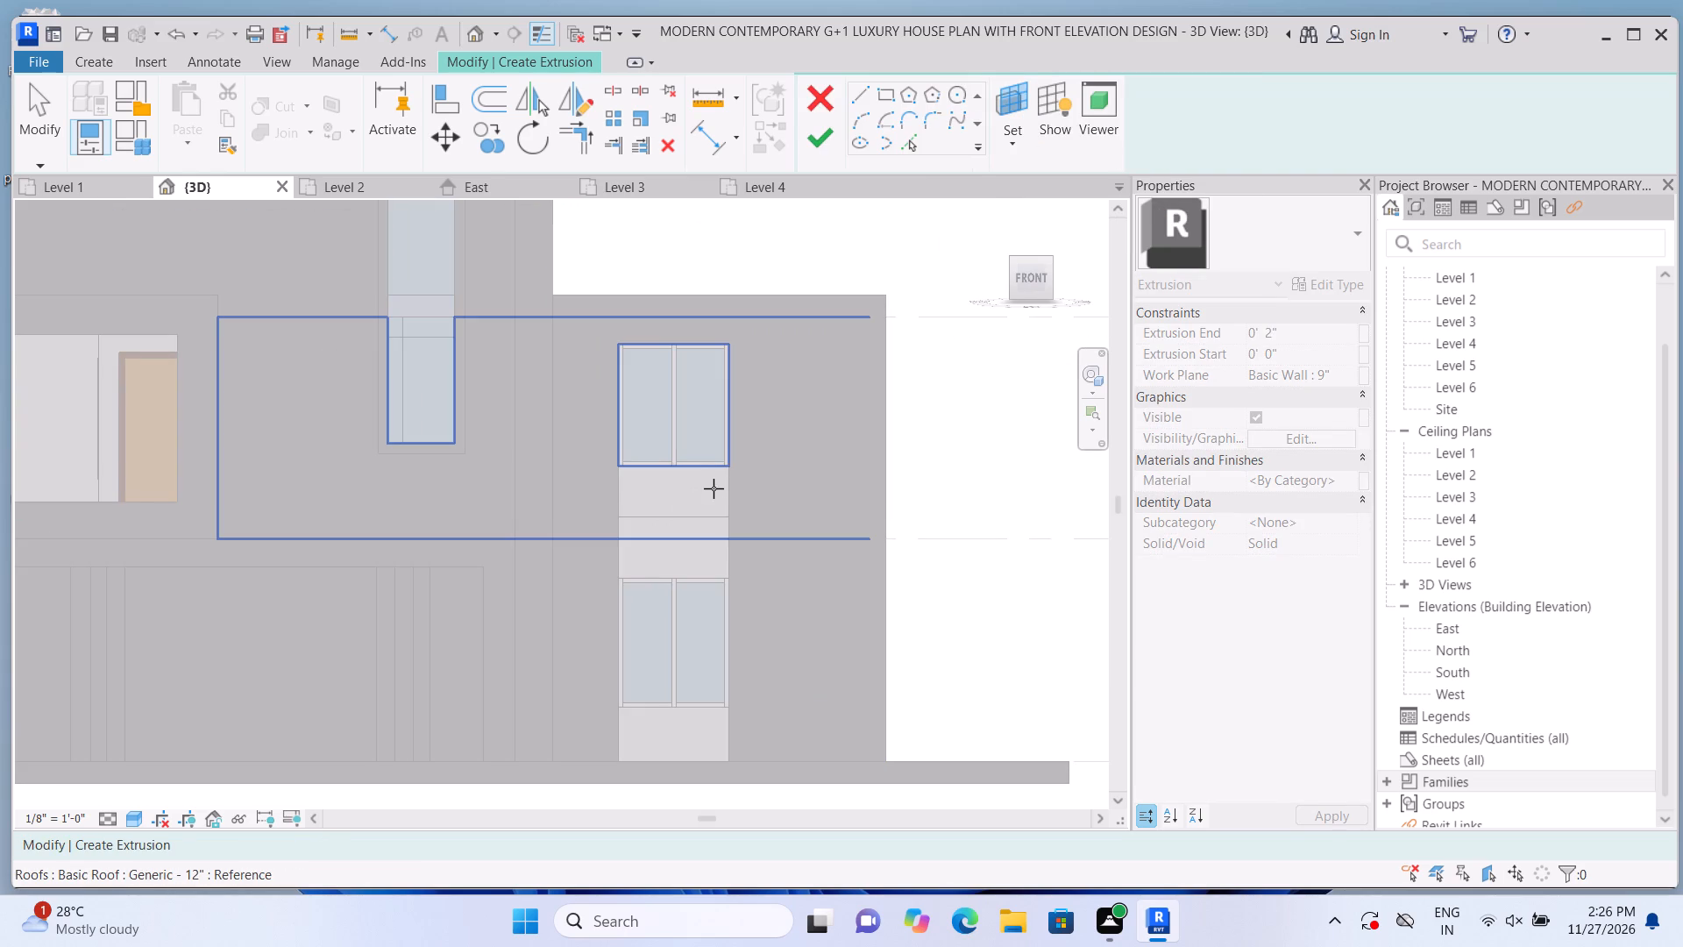
left_click(713, 495)
left_click(1019, 96)
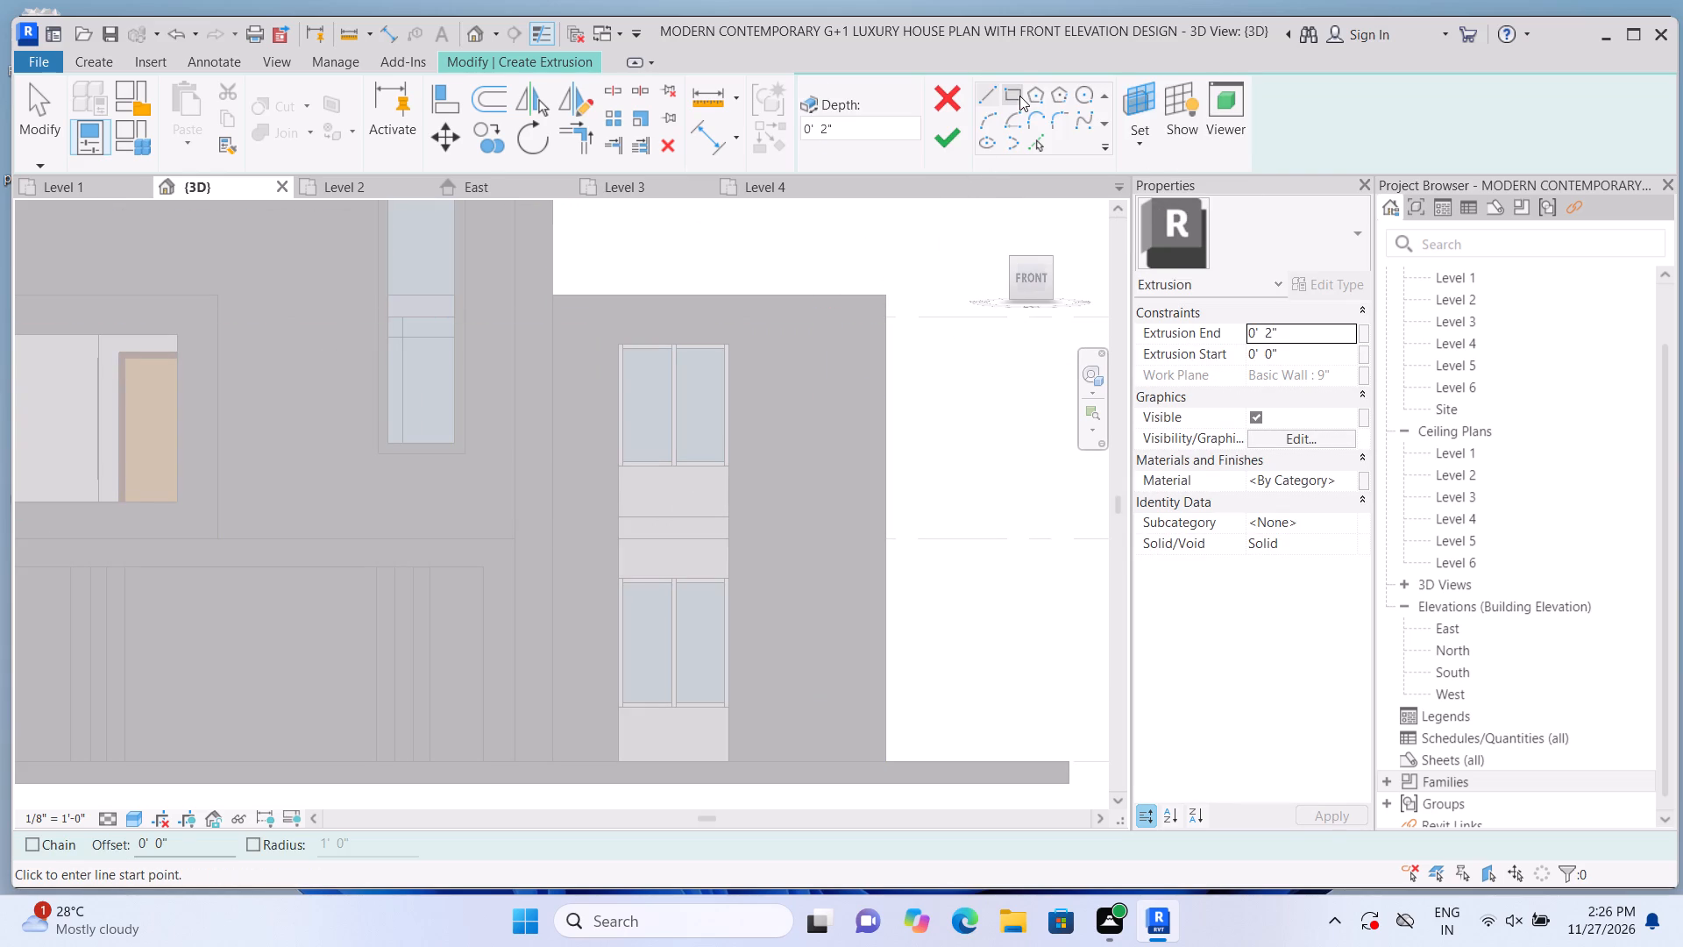
scroll(634, 467, "up", 5)
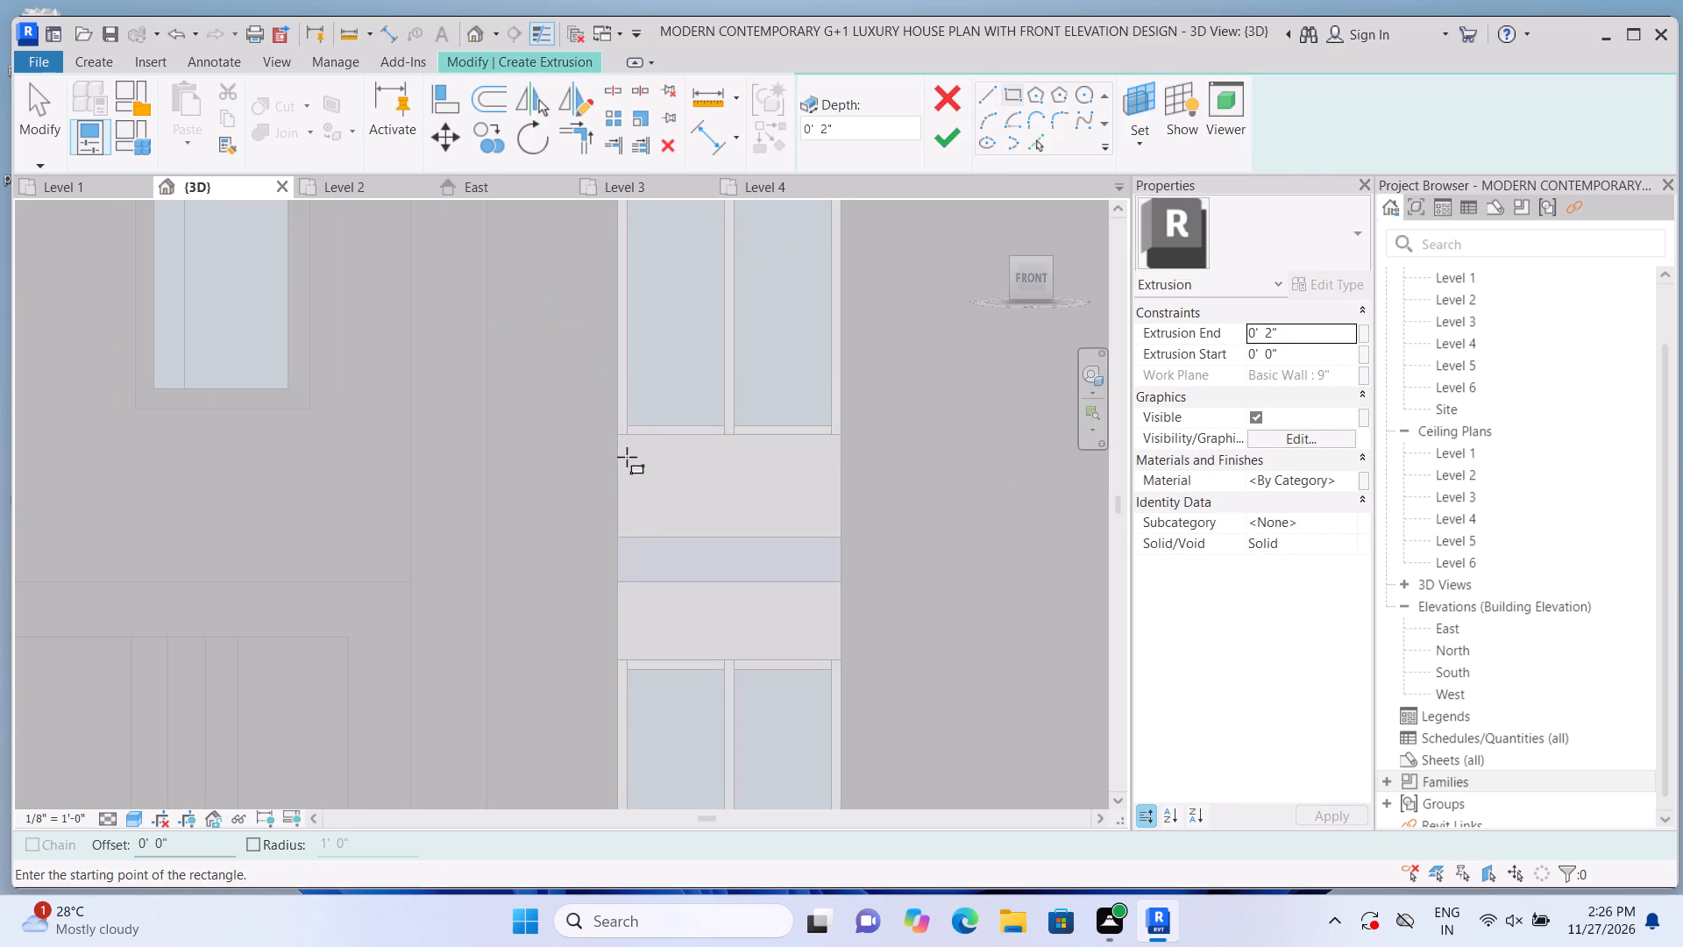
left_click(615, 435)
middle_click_drag(746, 579, 712, 495)
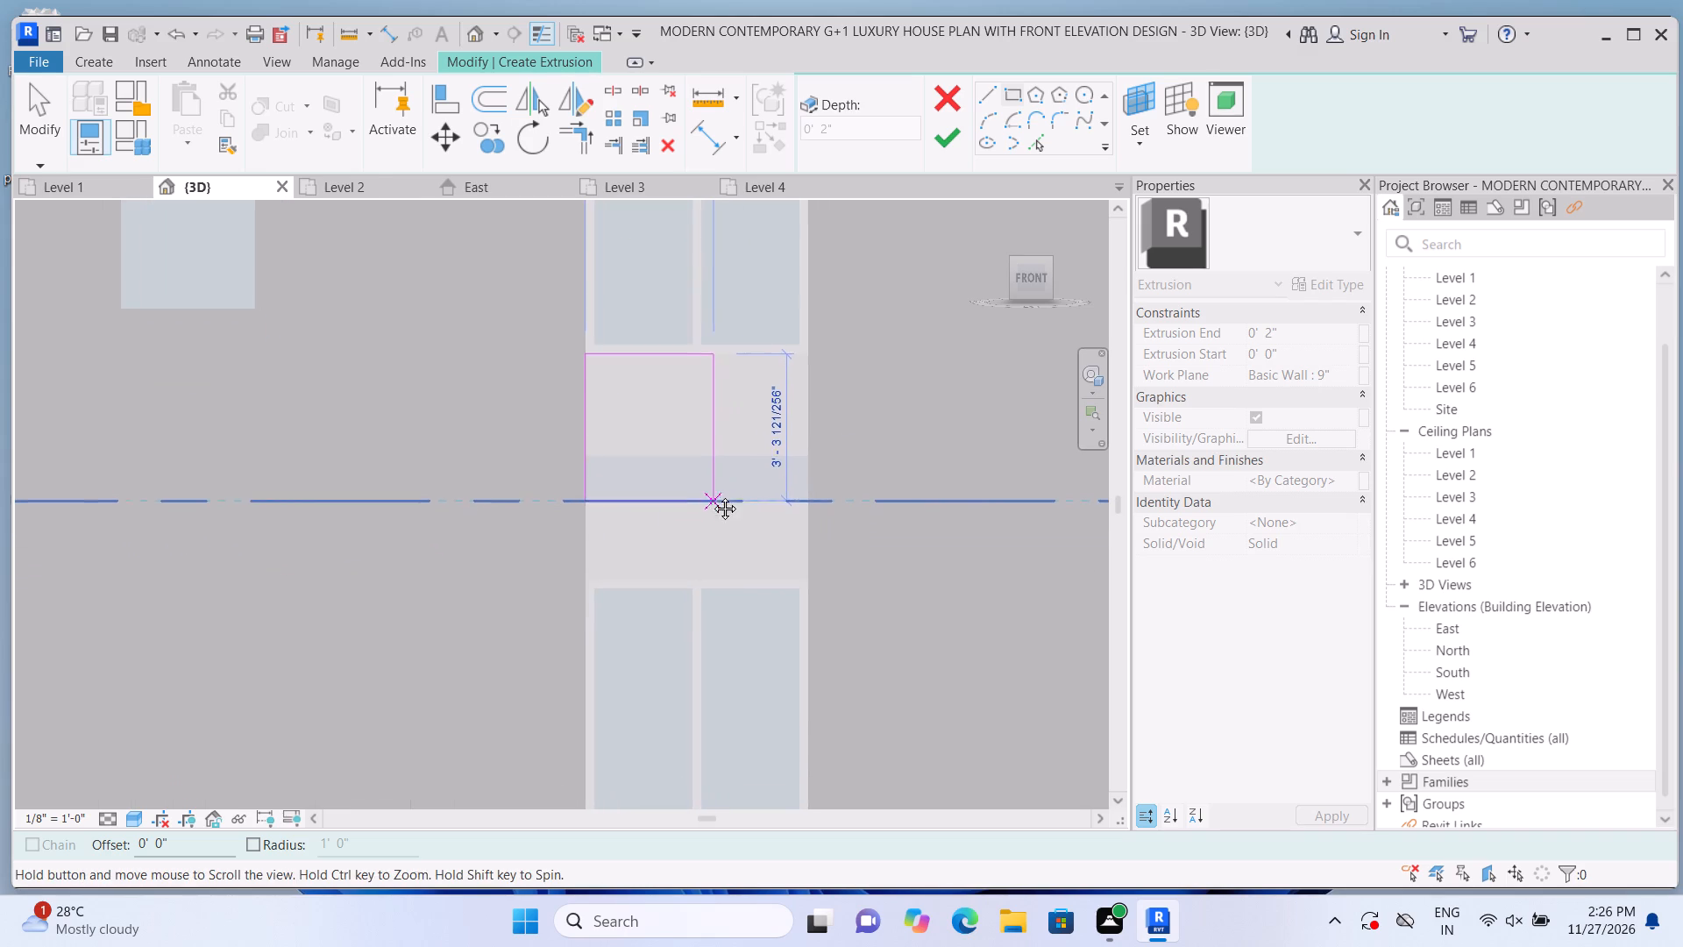
middle_click_drag(712, 495, 714, 495)
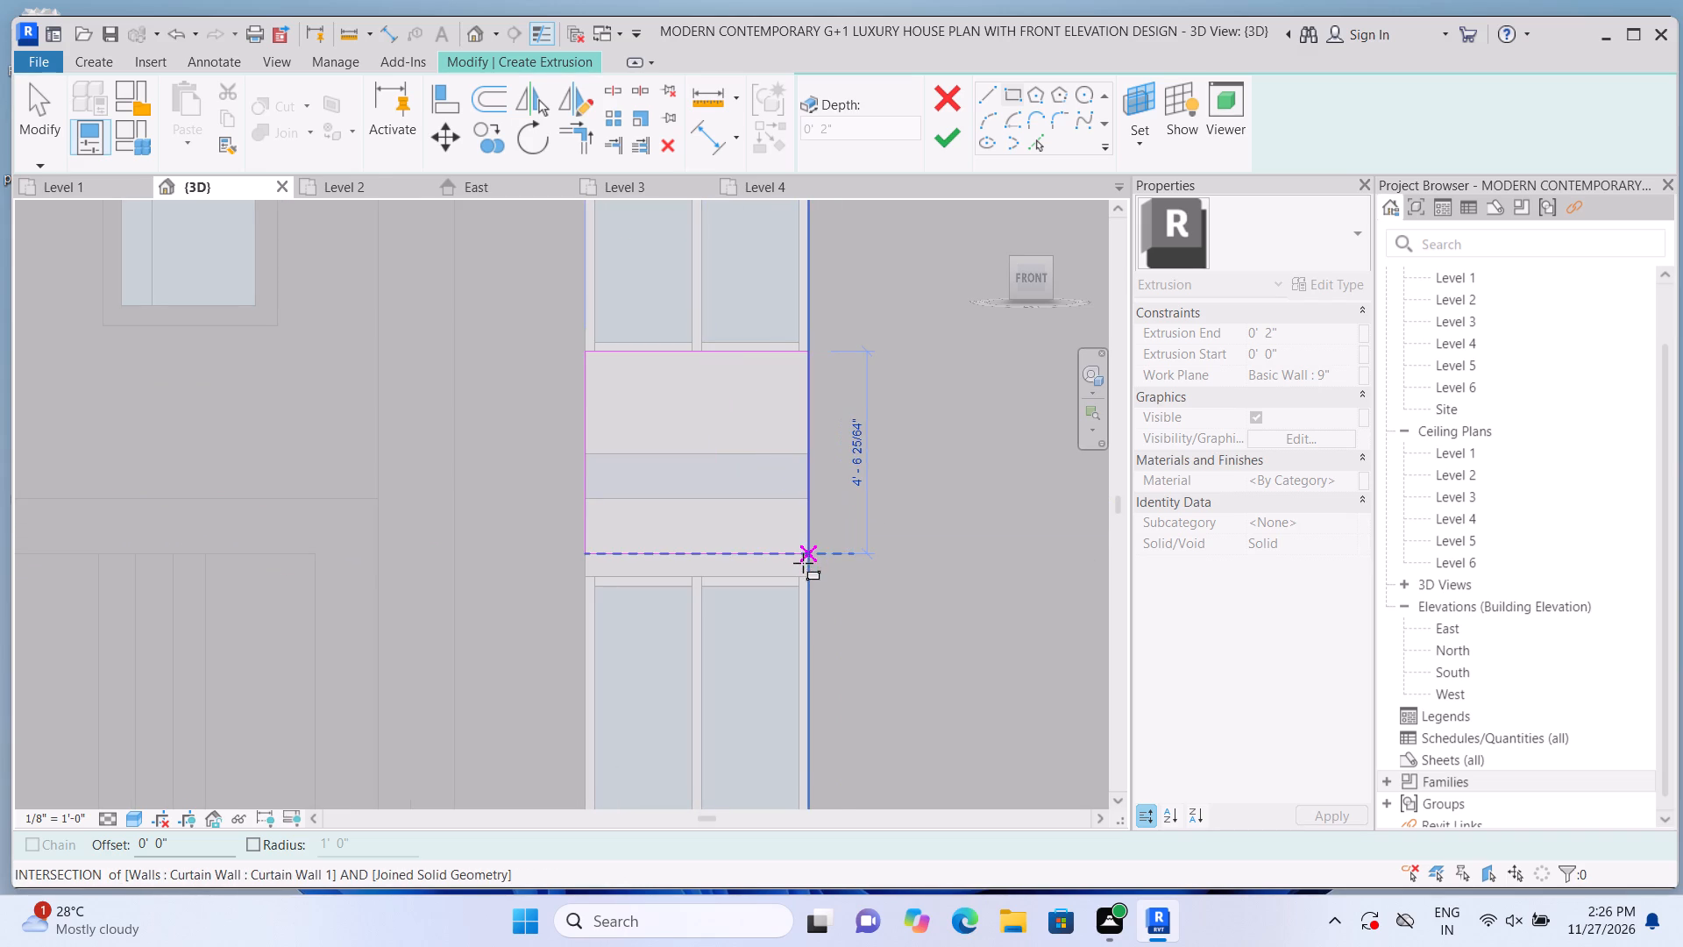
scroll(811, 566, "up", 8)
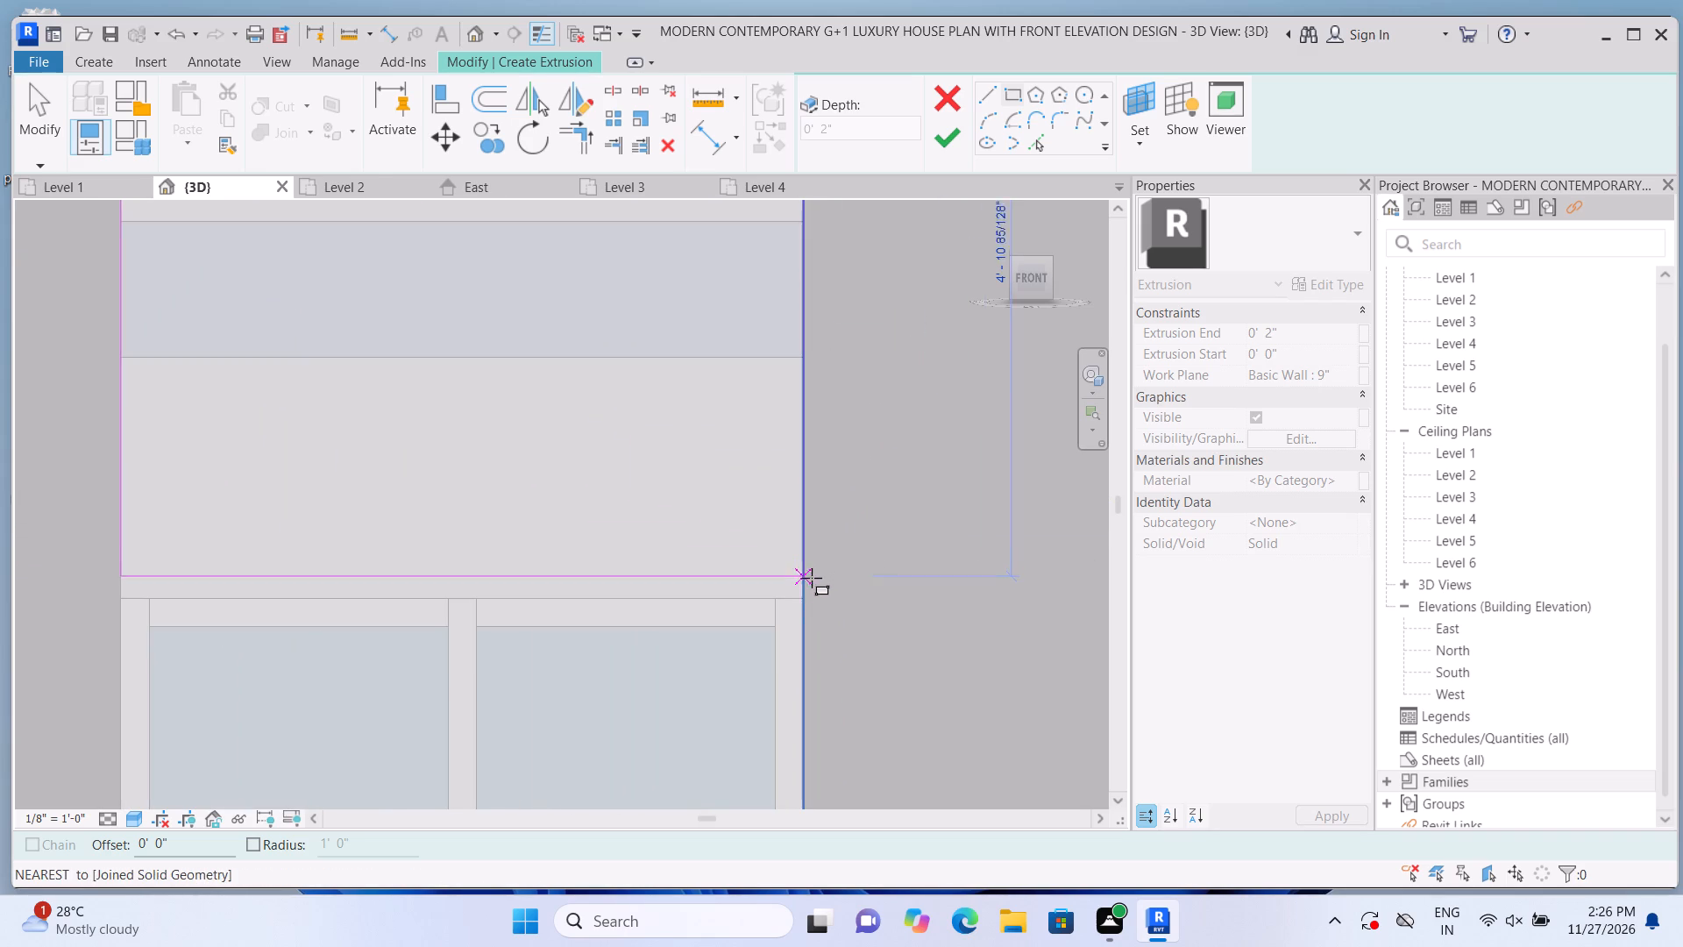
left_click(798, 593)
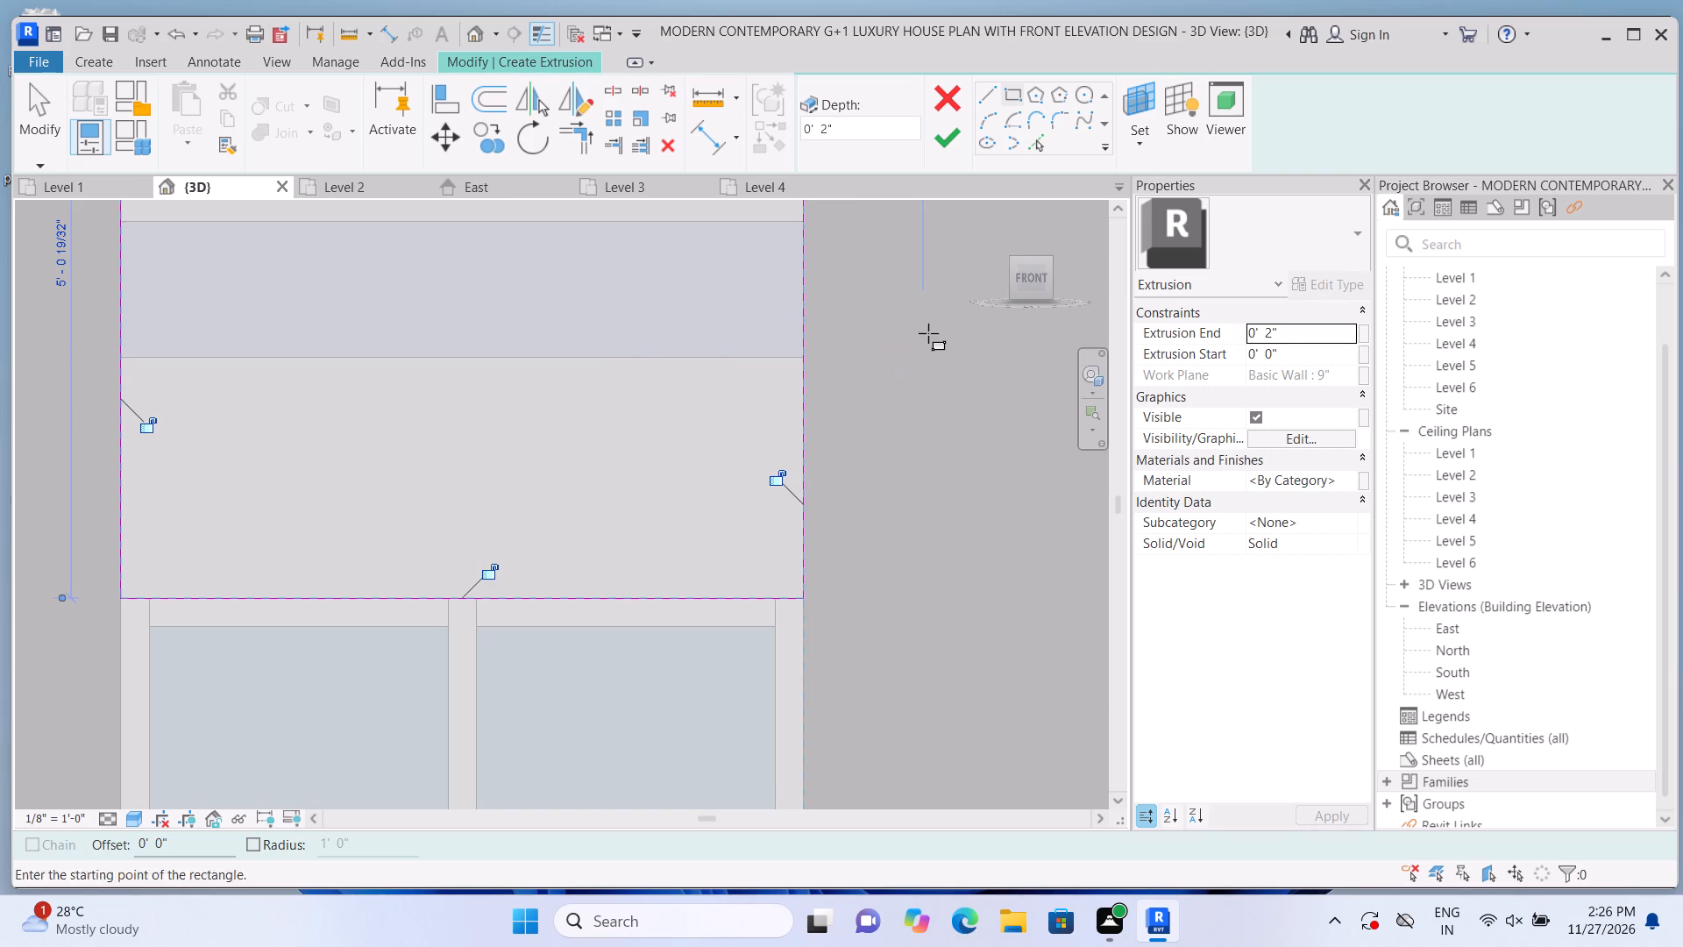
left_click(948, 141)
Join the infill panel between the two windows with the surrounding frame.
scroll(612, 618, "down", 7)
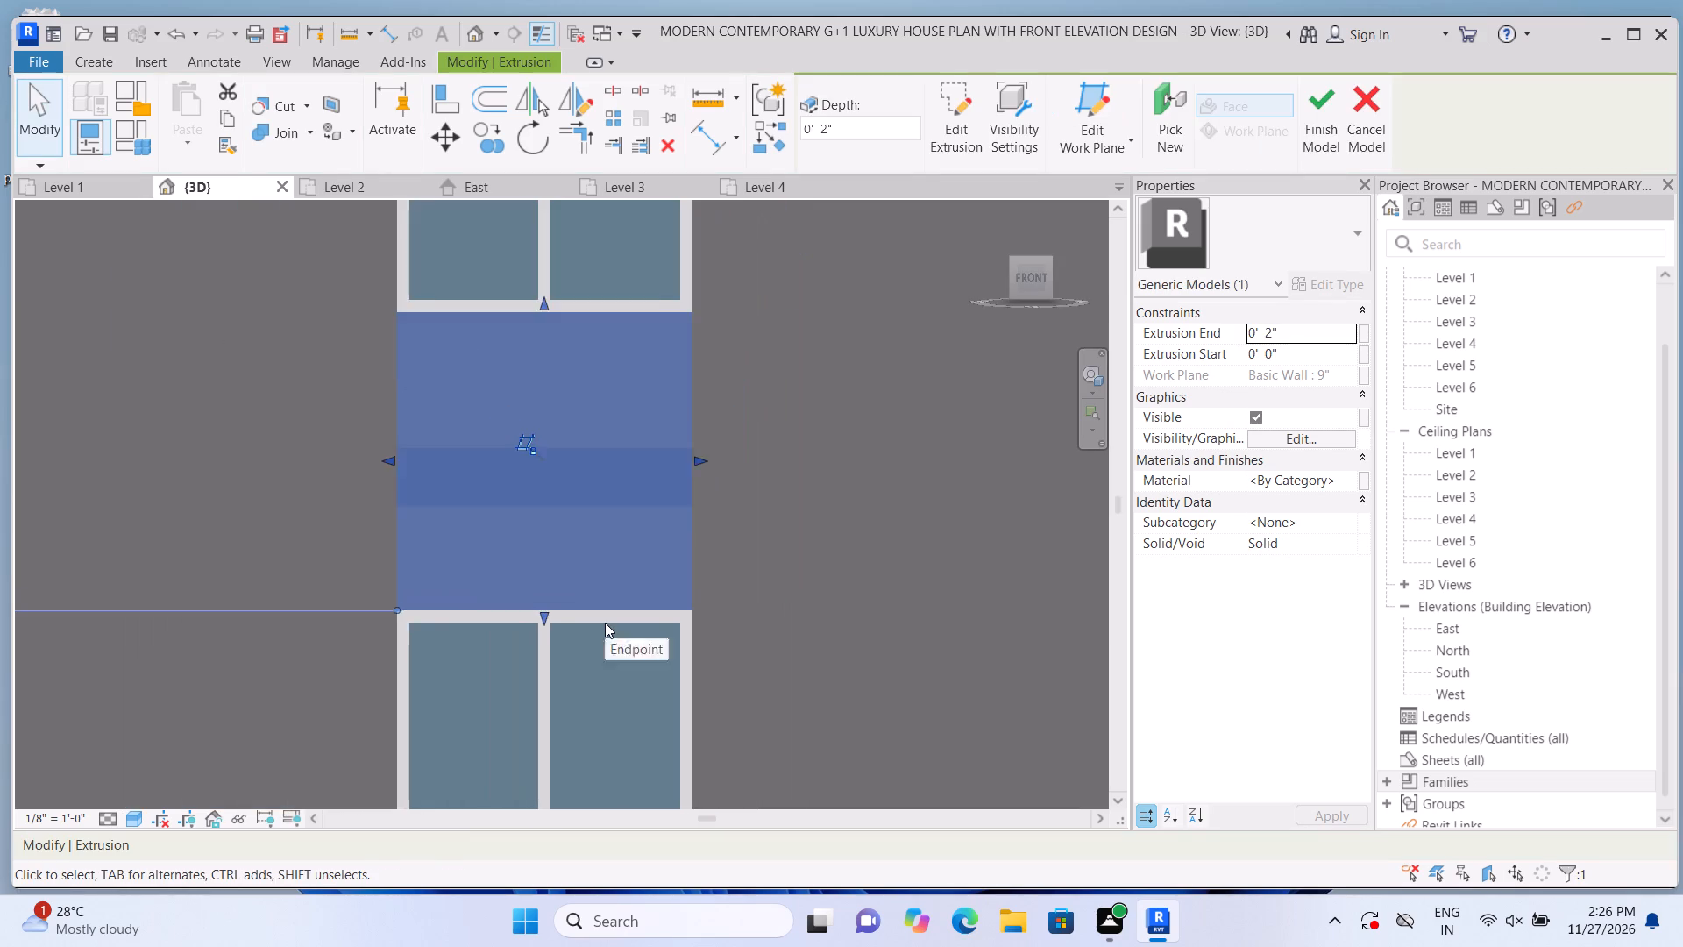
scroll(605, 623, "down", 1)
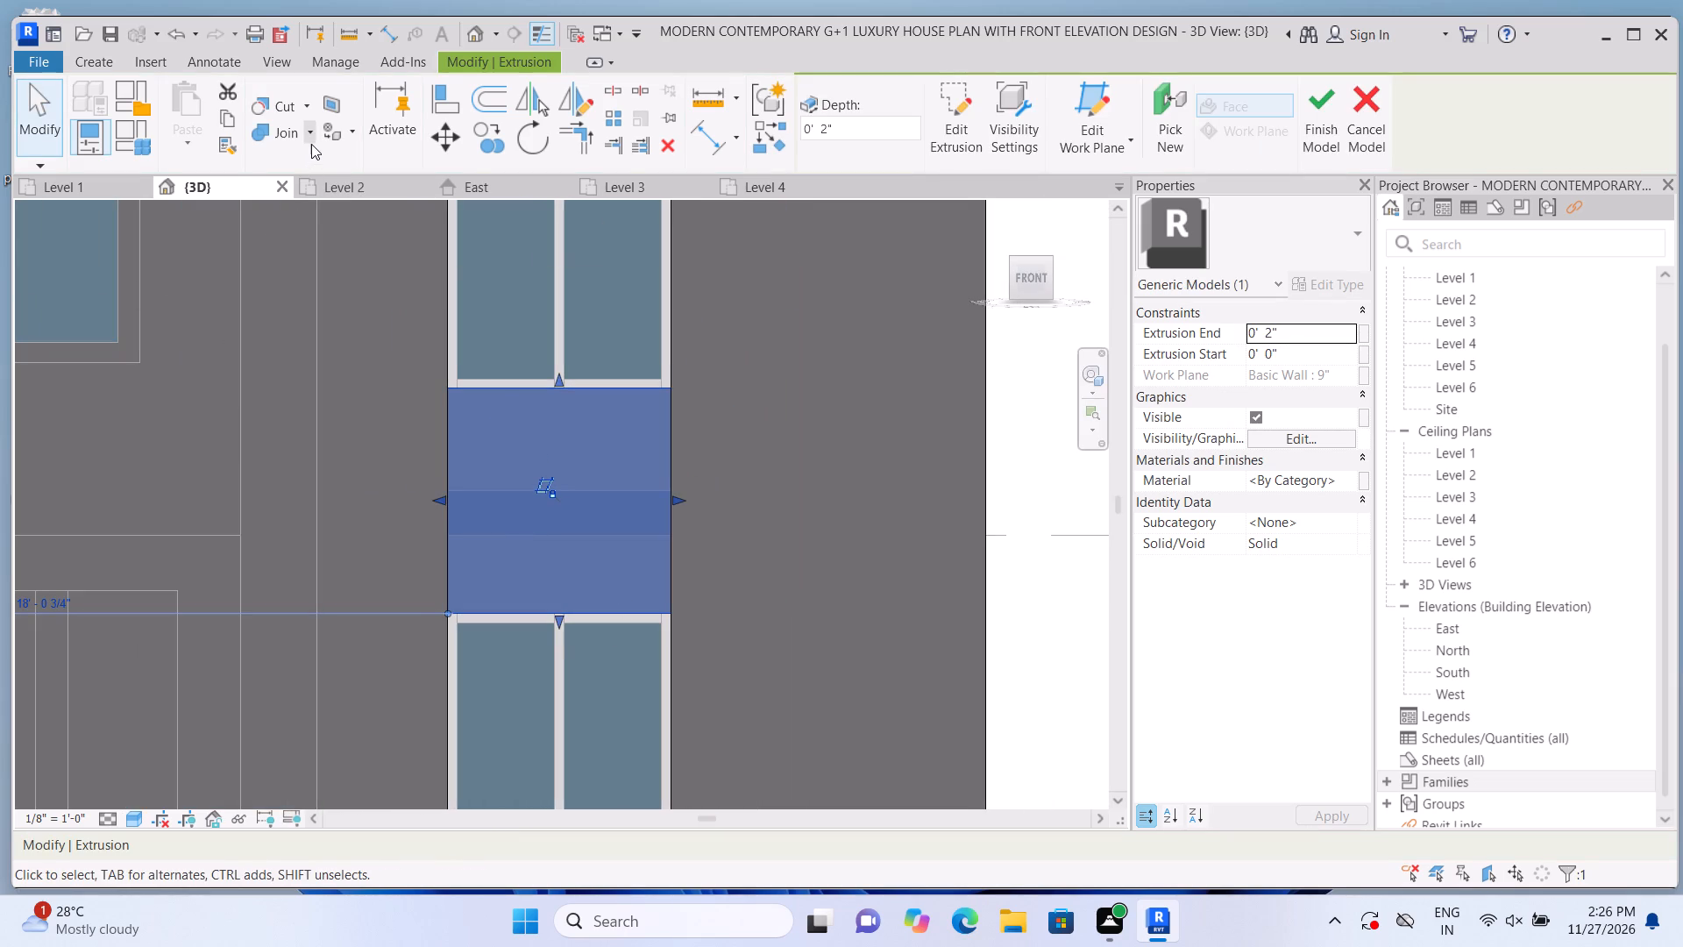
left_click(311, 139)
double_click(312, 174)
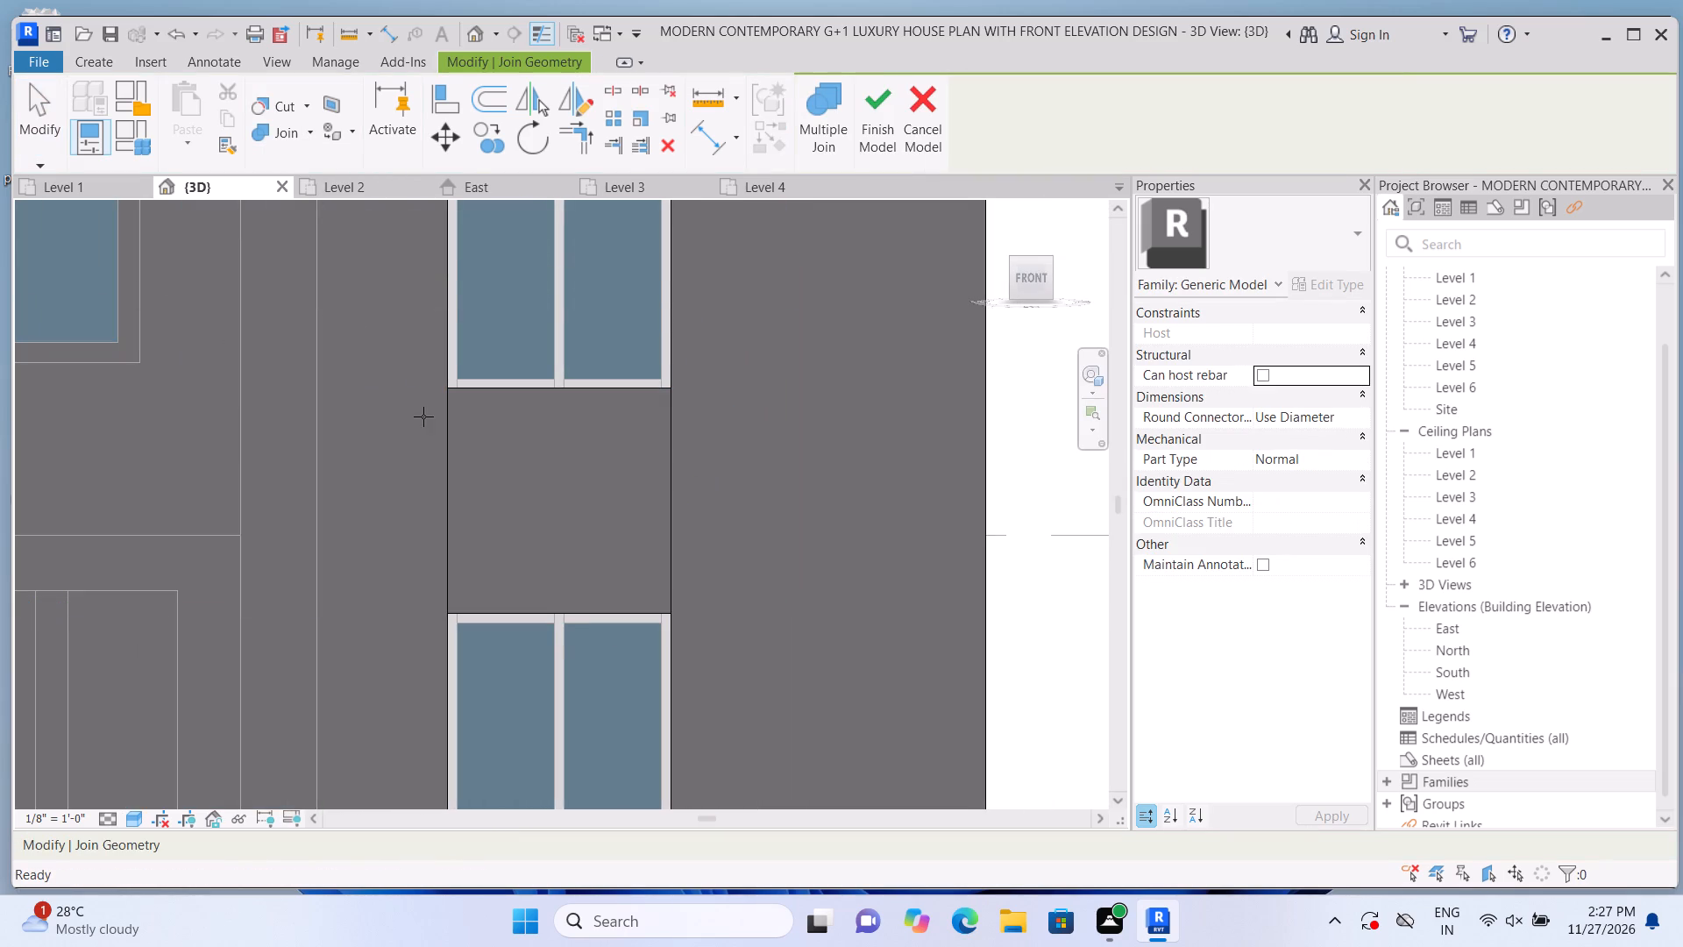
left_click(423, 417)
double_click(487, 470)
scroll(521, 428, "down", 9)
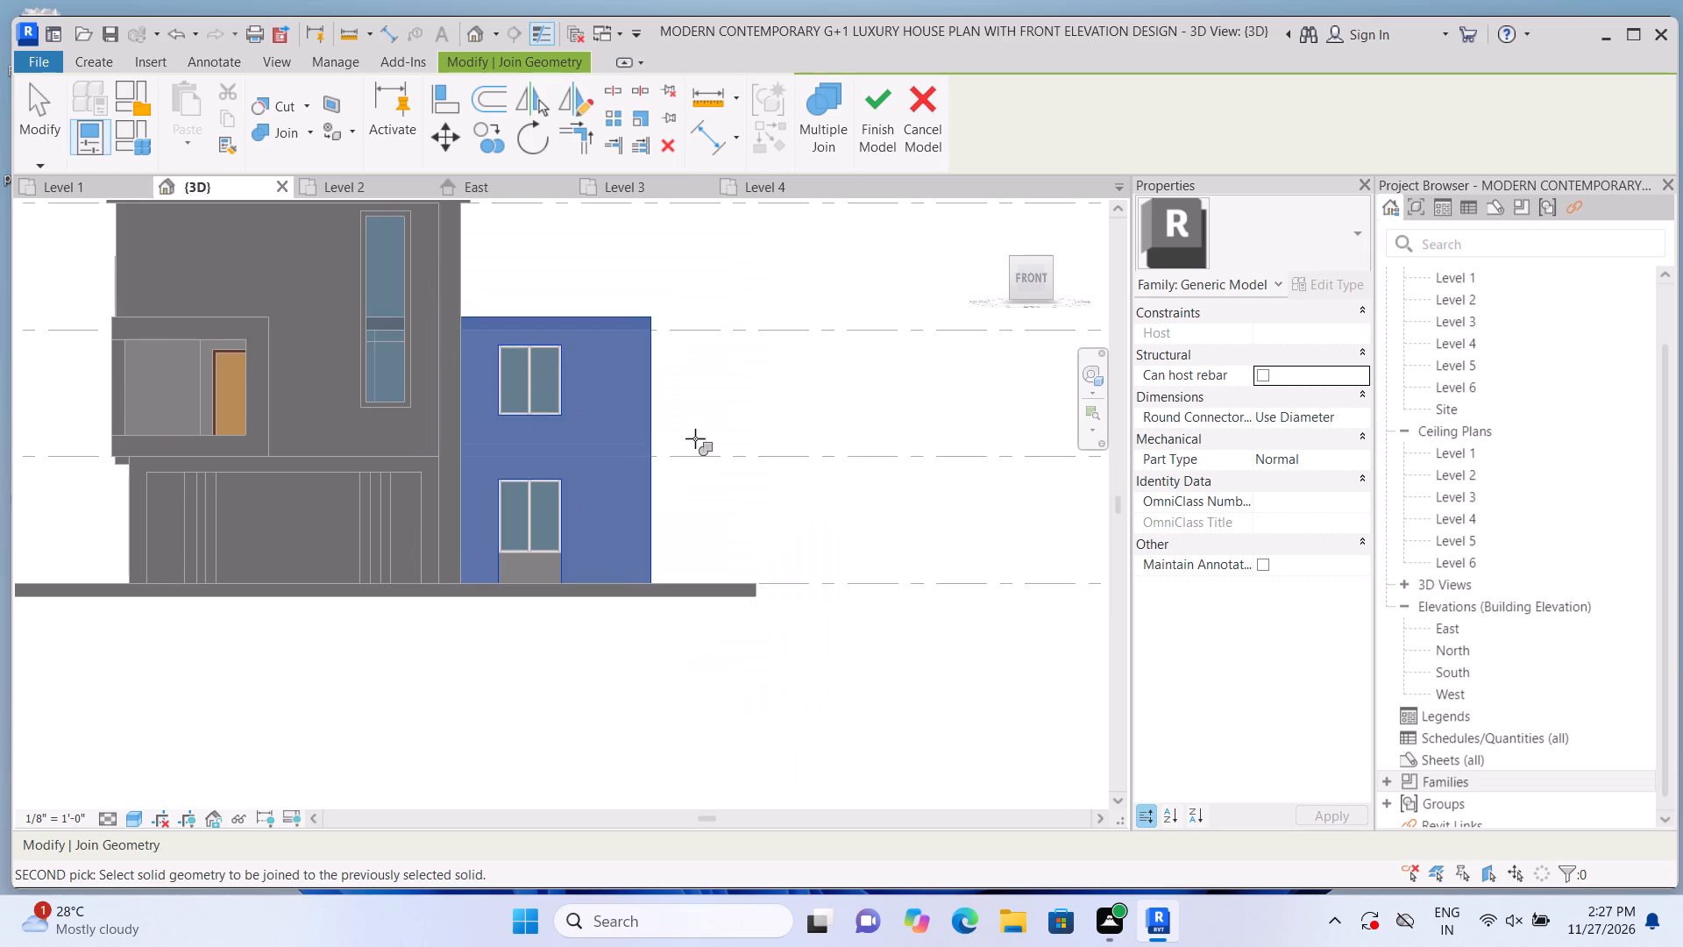
left_click(695, 438)
scroll(681, 532, "up", 3)
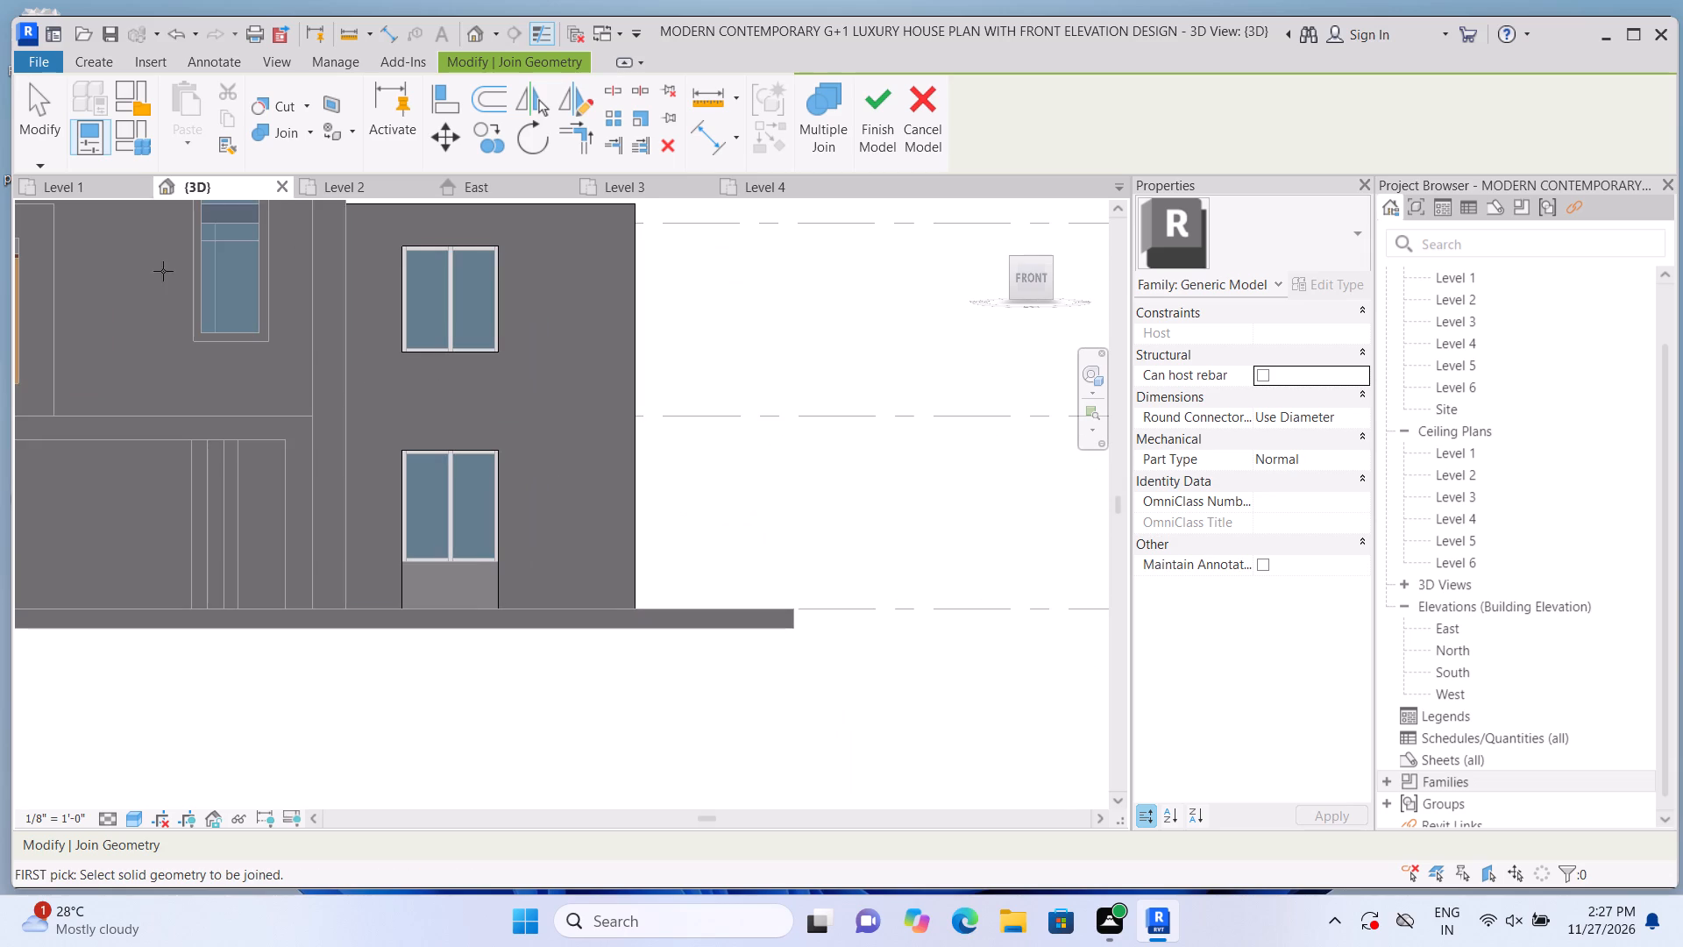
Extrude a 2" deep infill panel on the front wall beneath the lower window, 5'-0" wide and about 2'-5" tall.
left_click(95, 61)
left_click(188, 109)
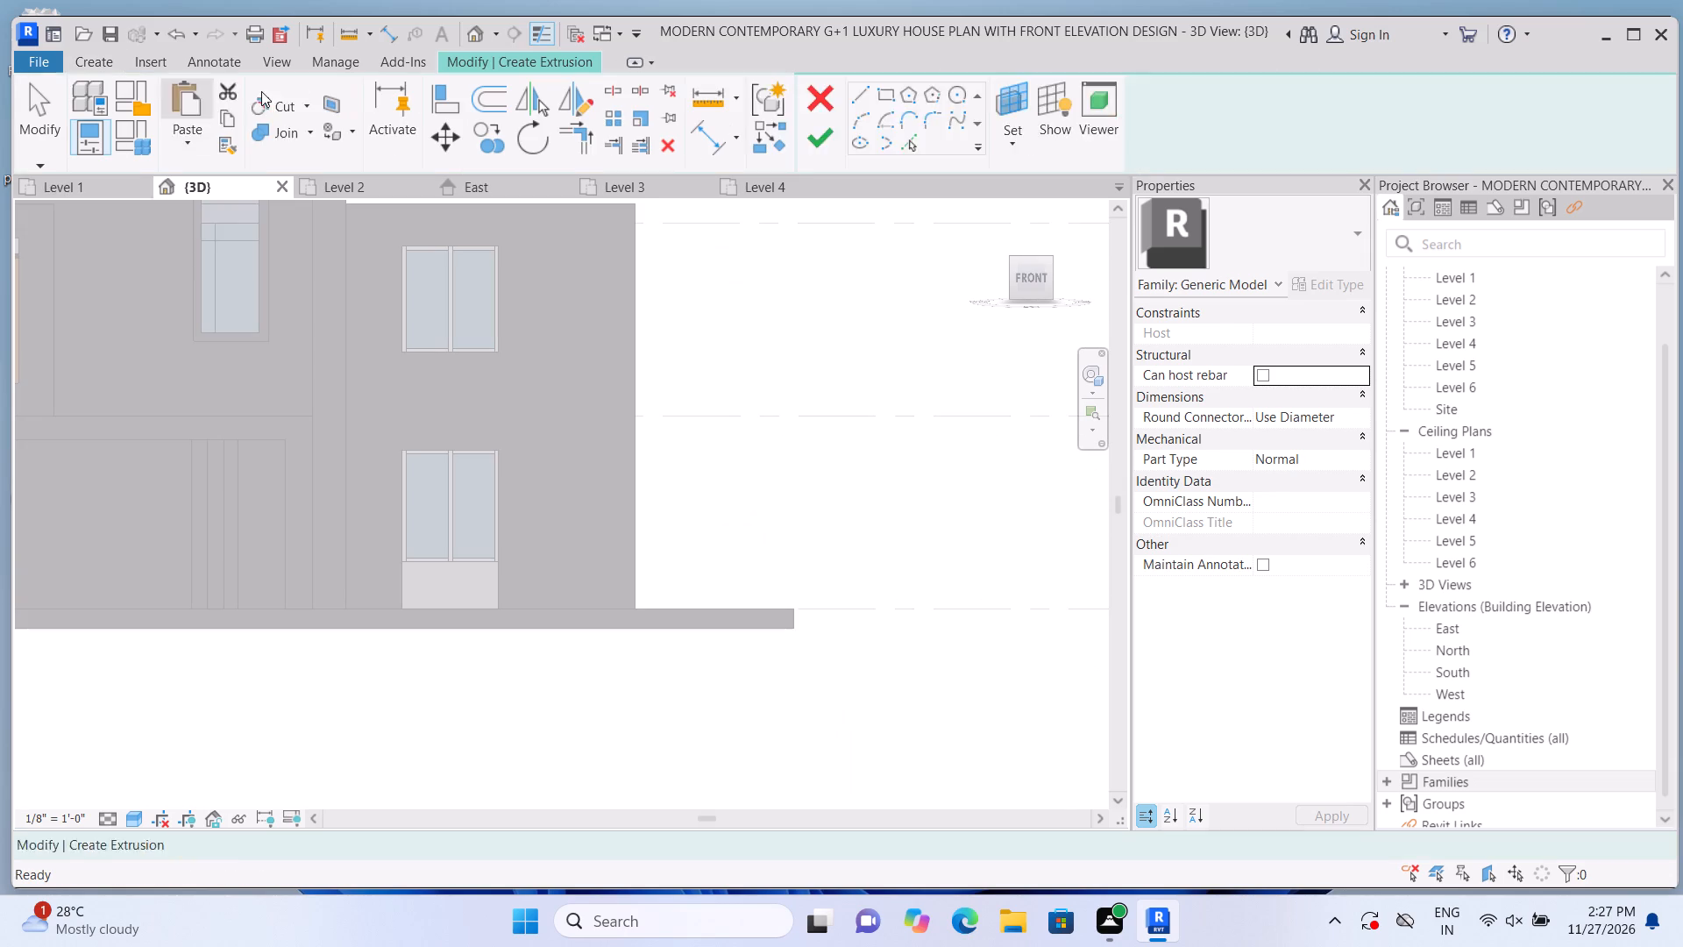
left_click(1139, 142)
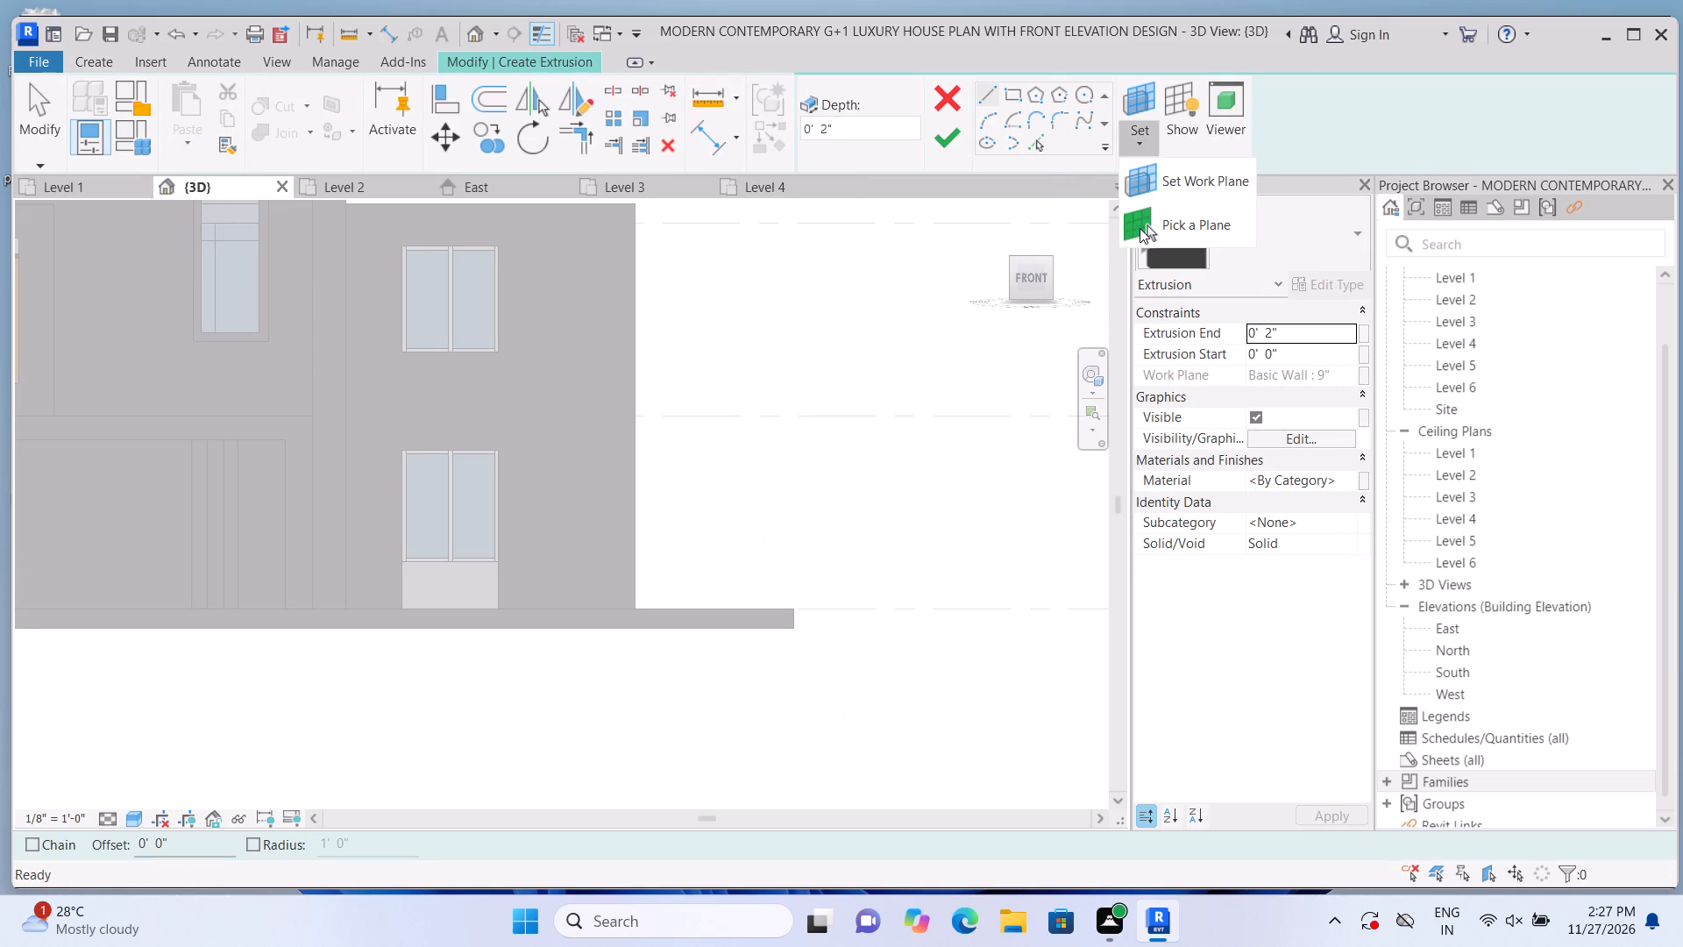
left_click(1135, 222)
scroll(481, 580, "up", 4)
left_click(481, 580)
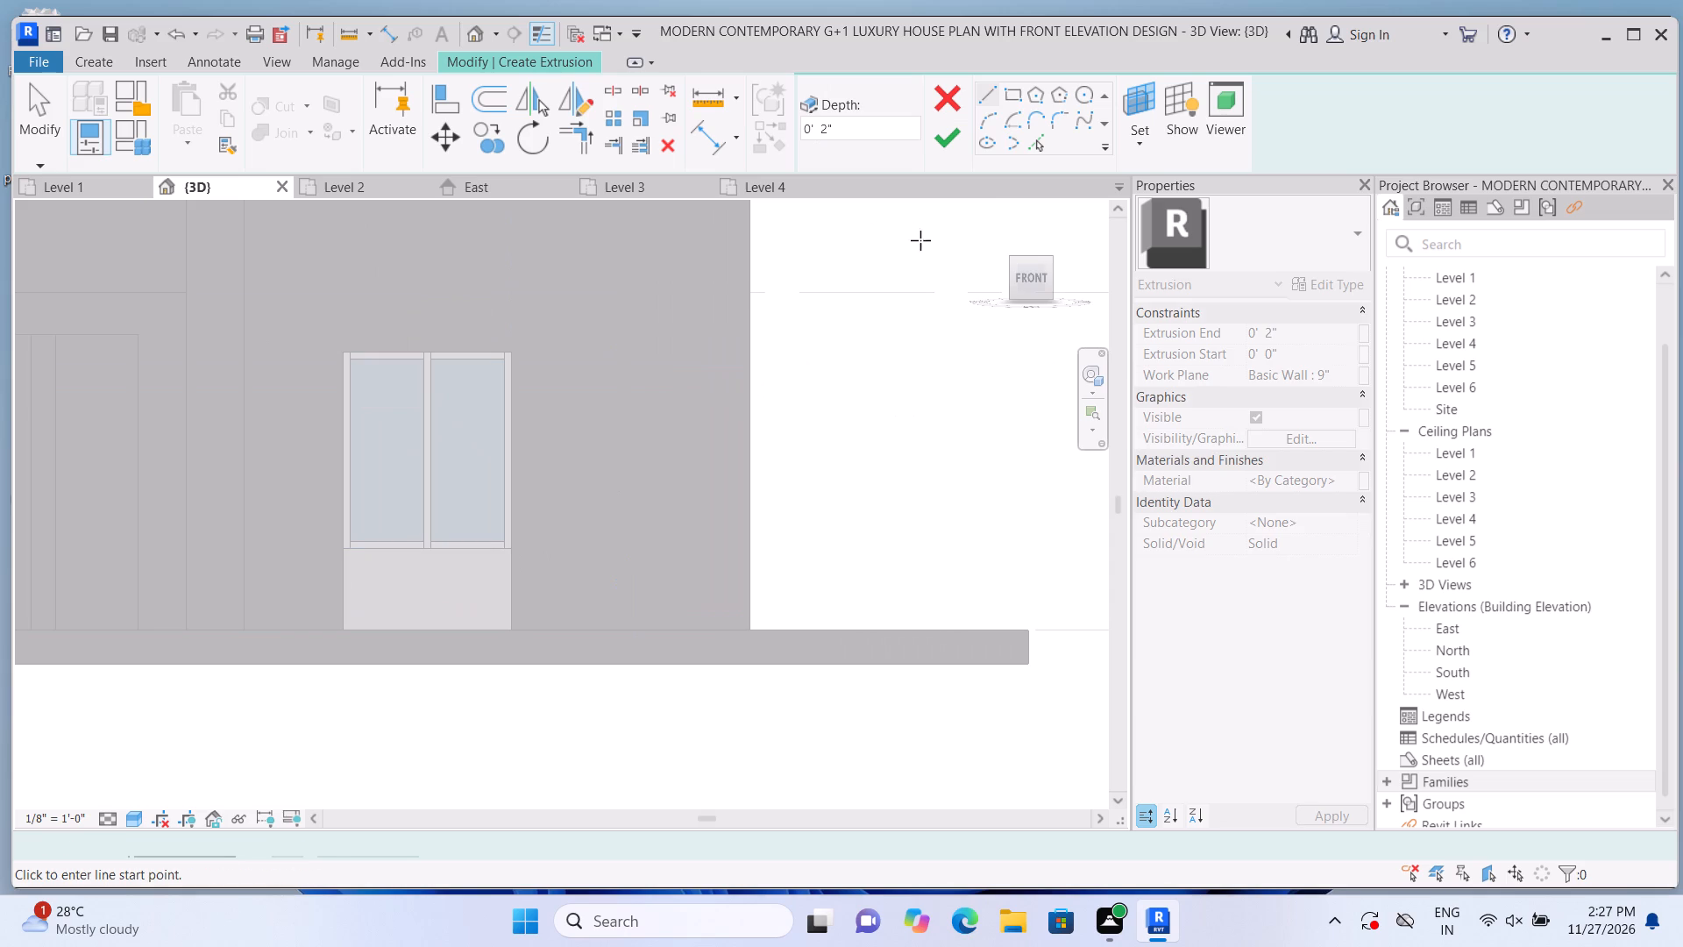
left_click(1020, 96)
scroll(451, 617, "up", 3)
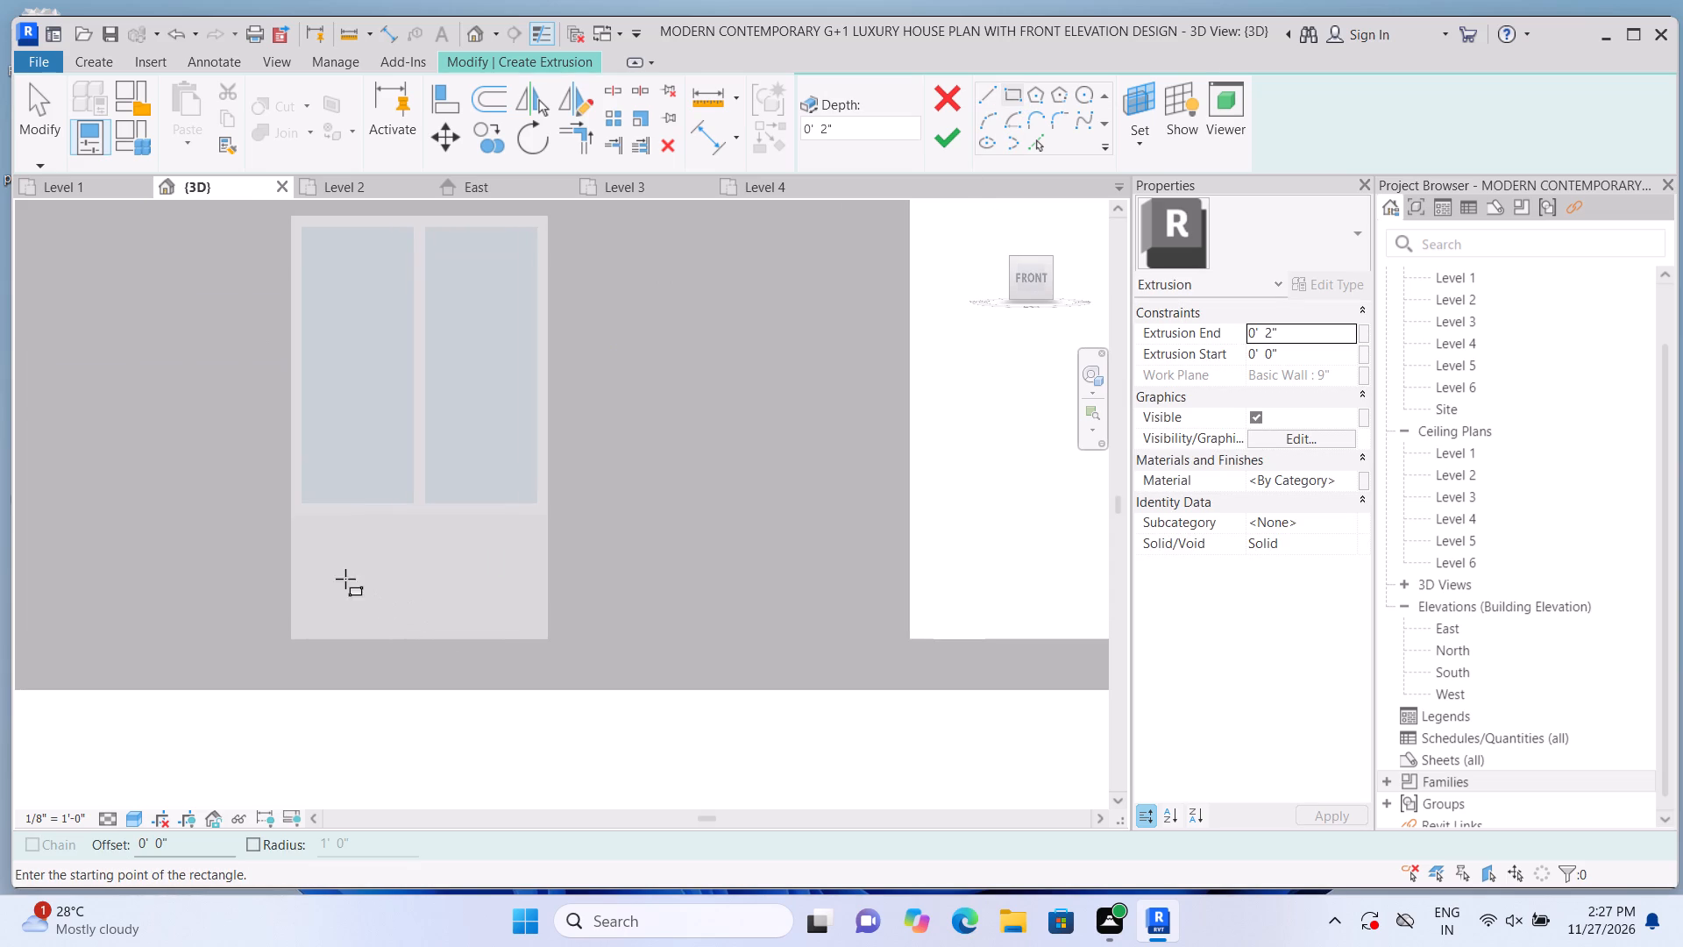
left_click(292, 514)
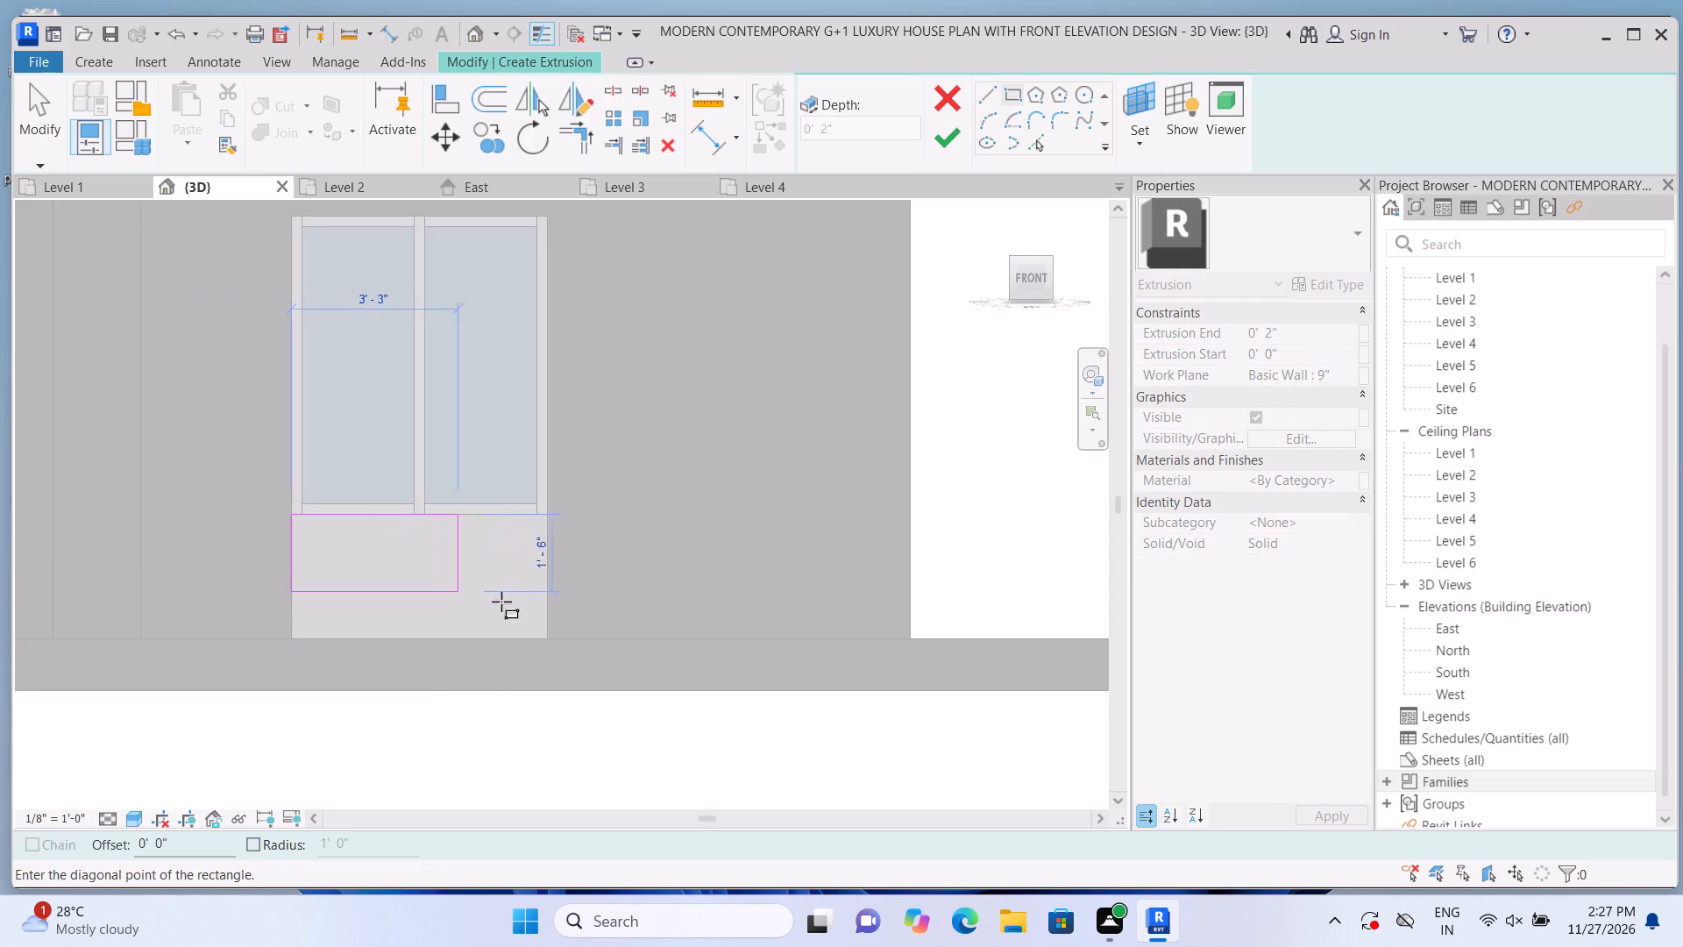
left_click(547, 631)
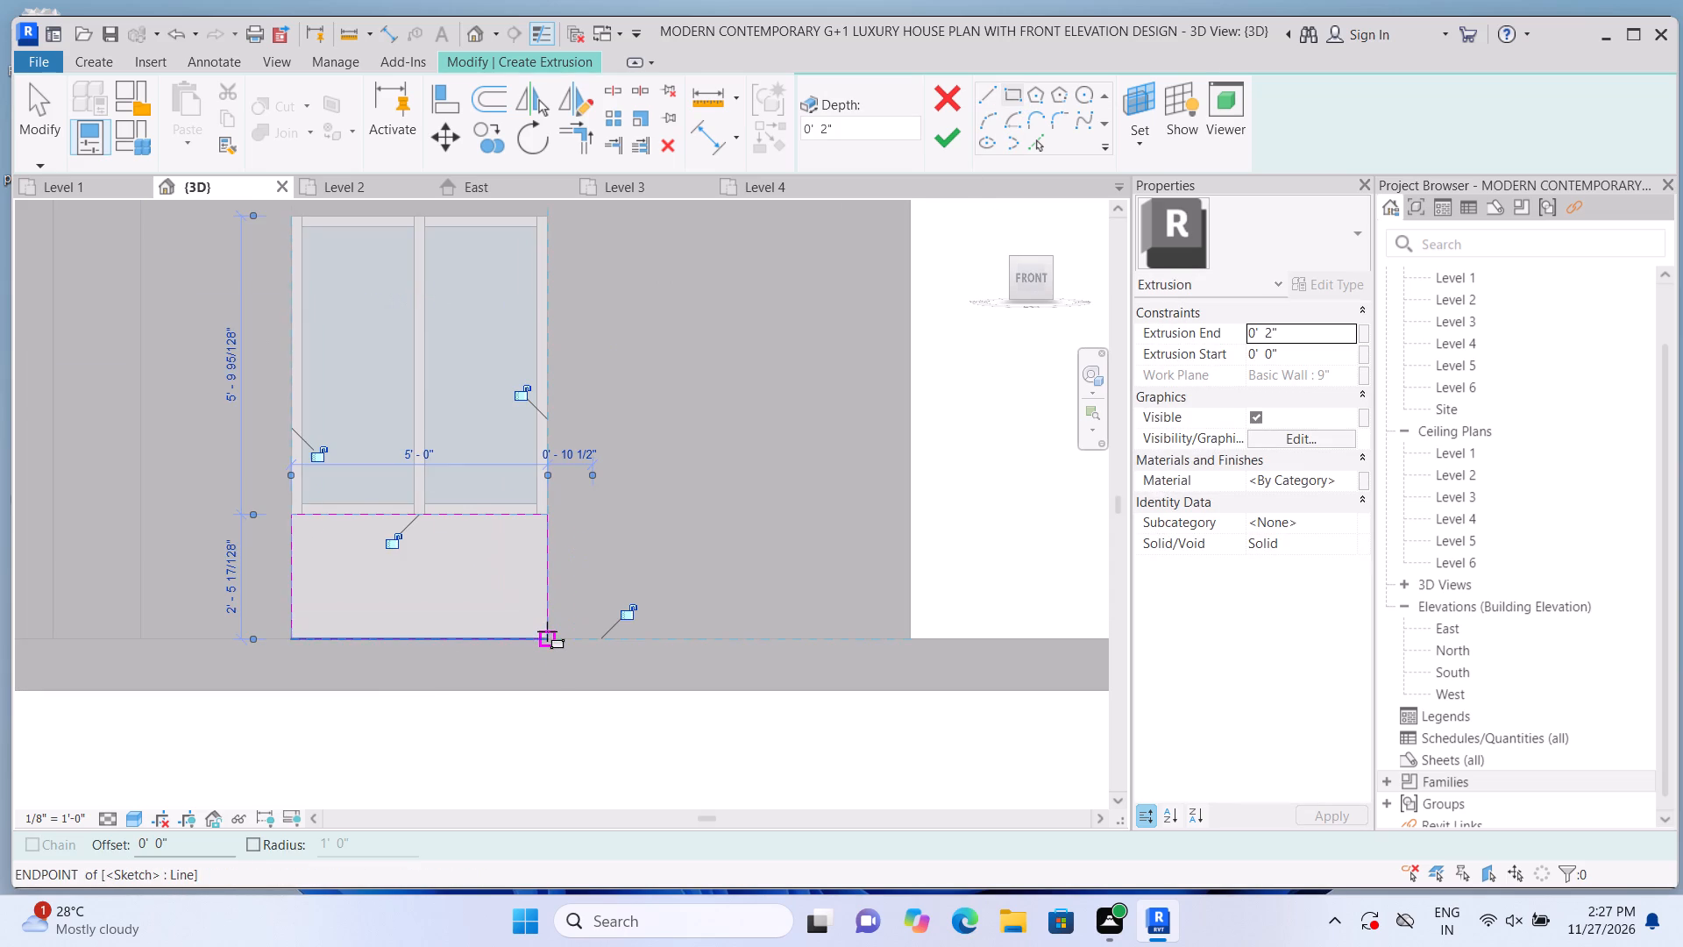
left_click(944, 134)
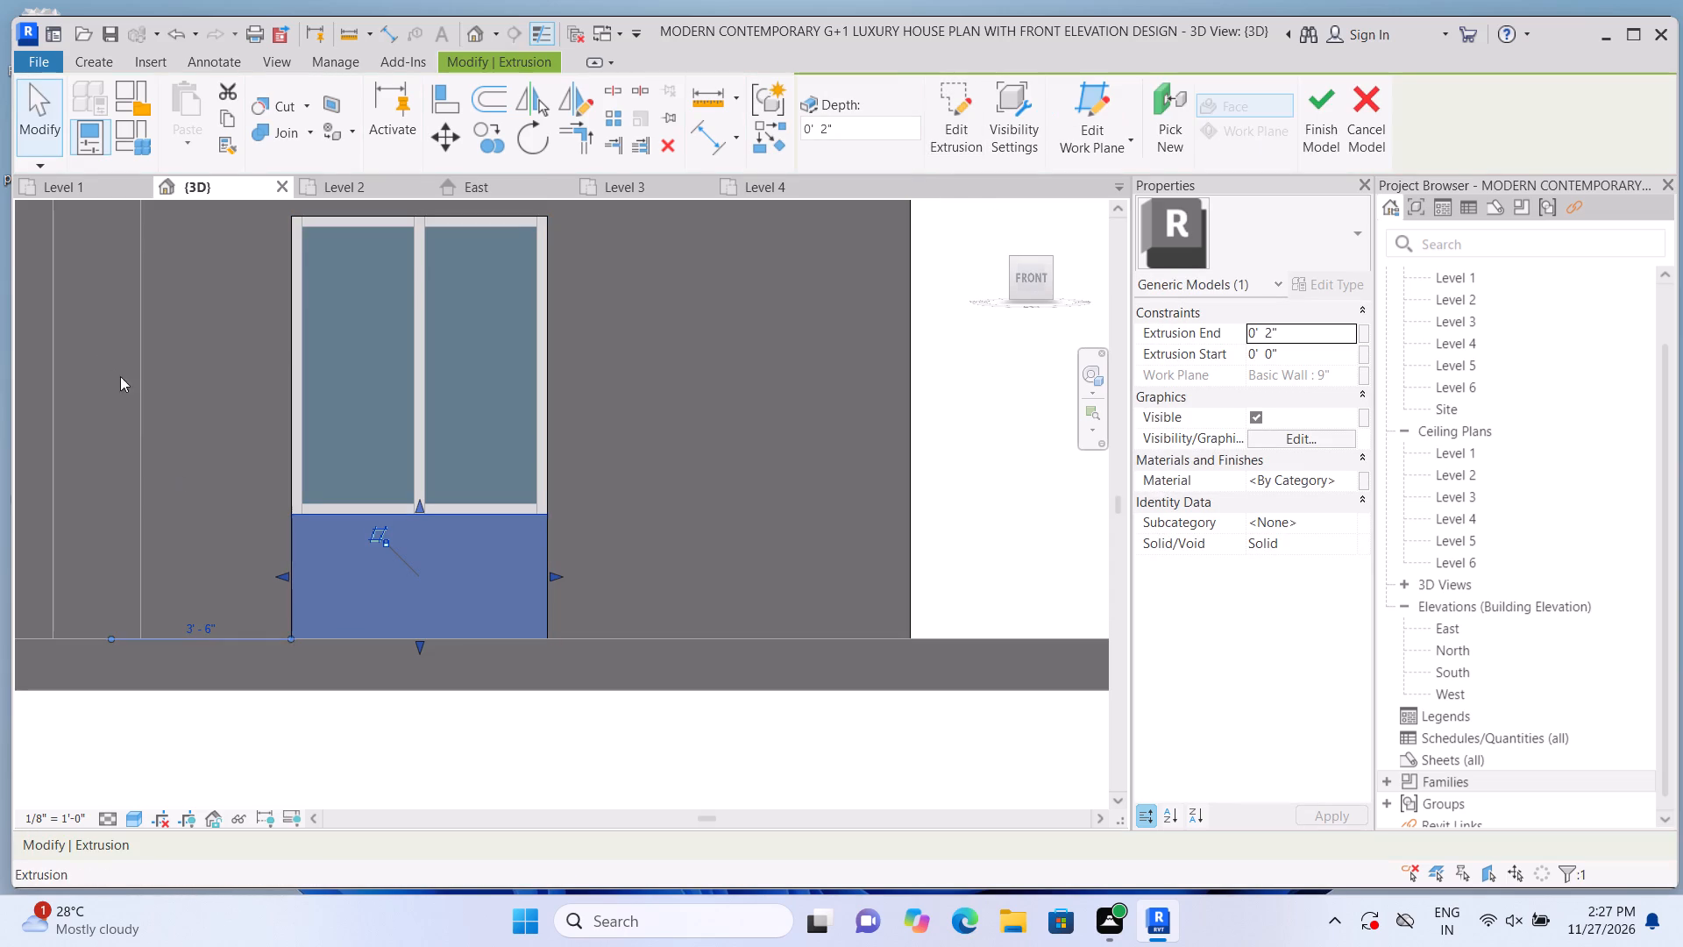
Join the infill panel beneath the lower window with the surrounding frame.
left_click(314, 138)
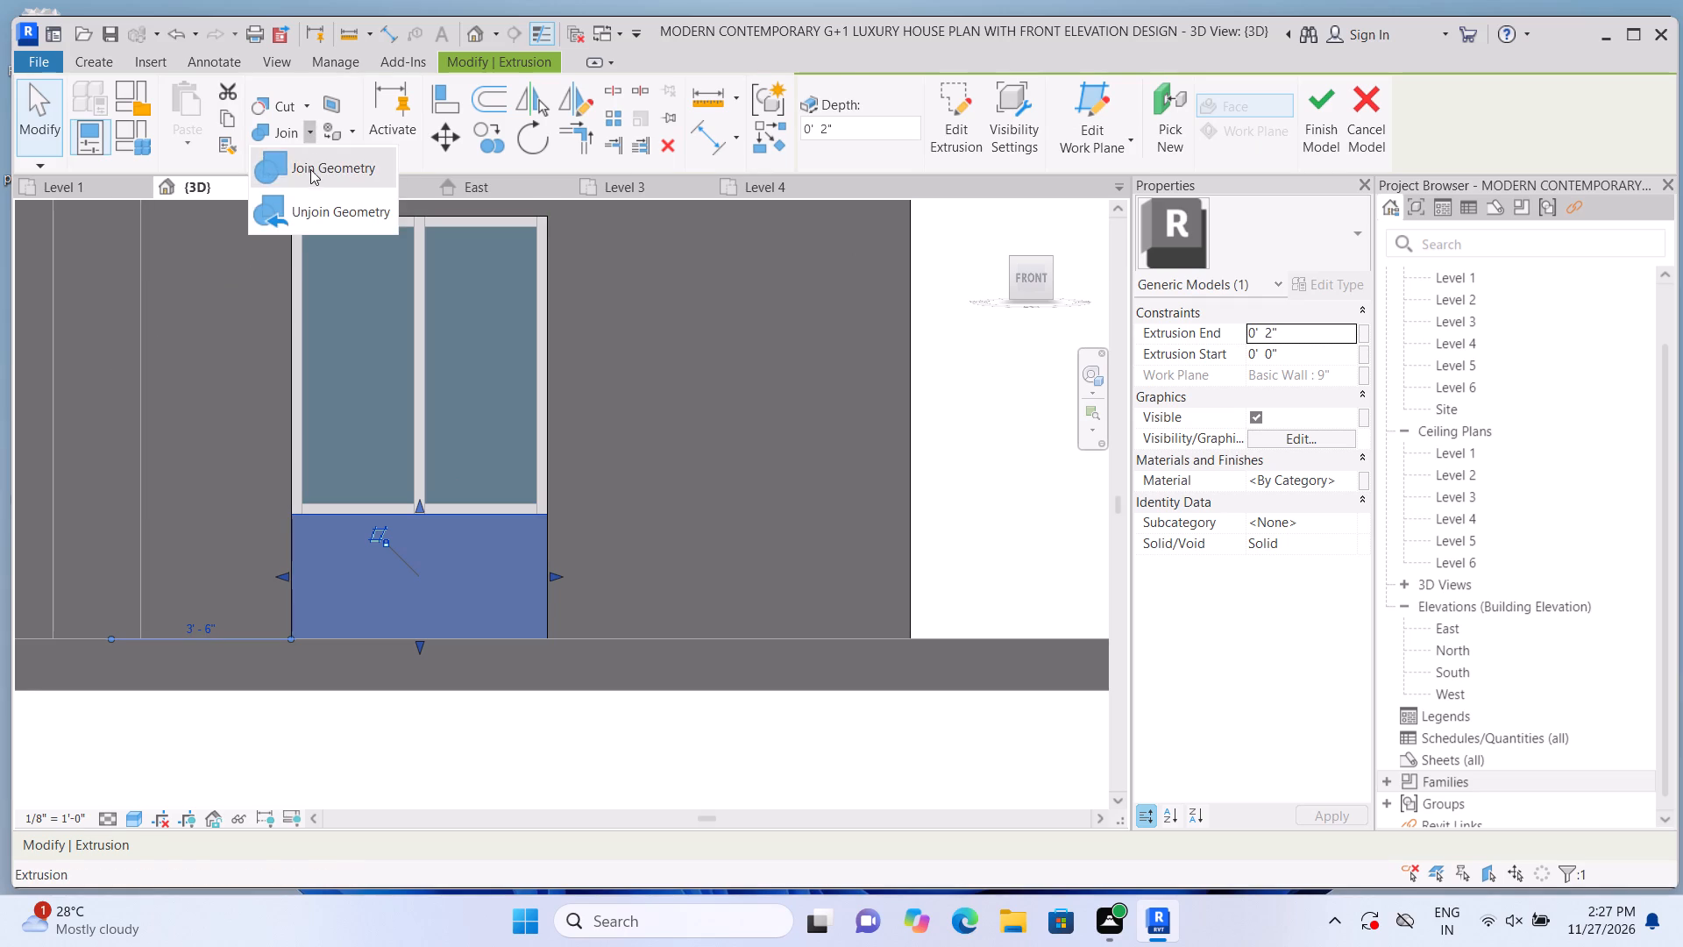
left_click(310, 170)
left_click(255, 576)
left_click(352, 590)
Start an extrusion on the tall stair window's glass, sketching a narrow vertical strip about 14'-7 1/2" tall from its top midpoint to its bottom edge.
scroll(400, 747, "down", 4)
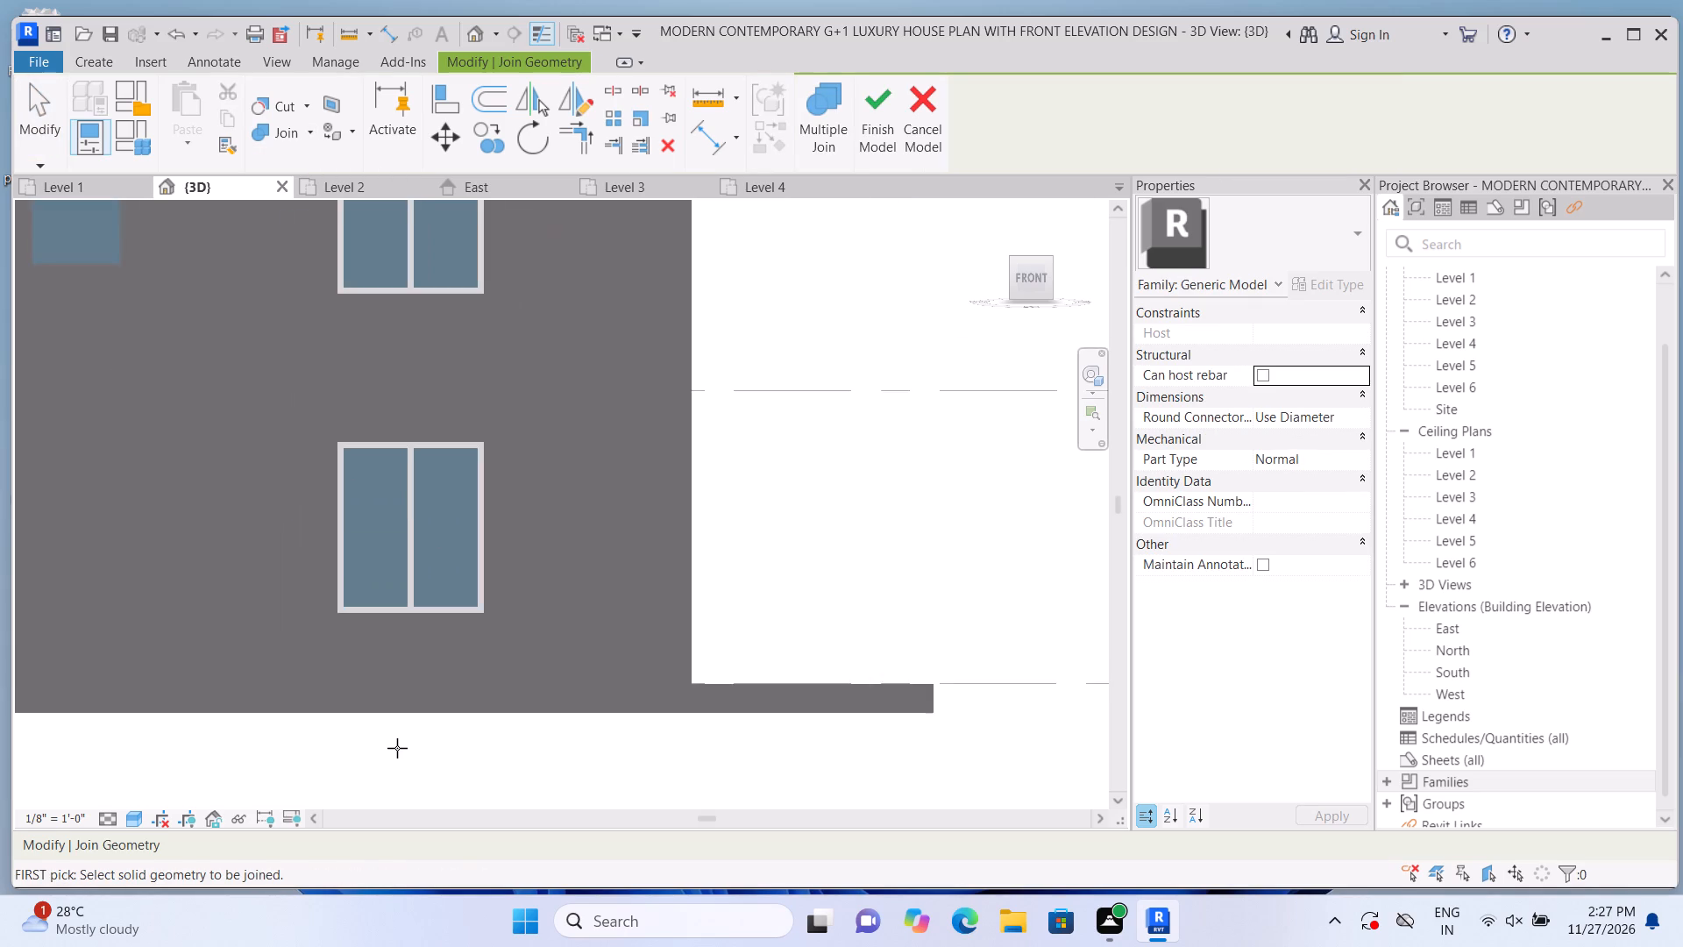
scroll(397, 748, "down", 6)
middle_click_drag(630, 587, 751, 582)
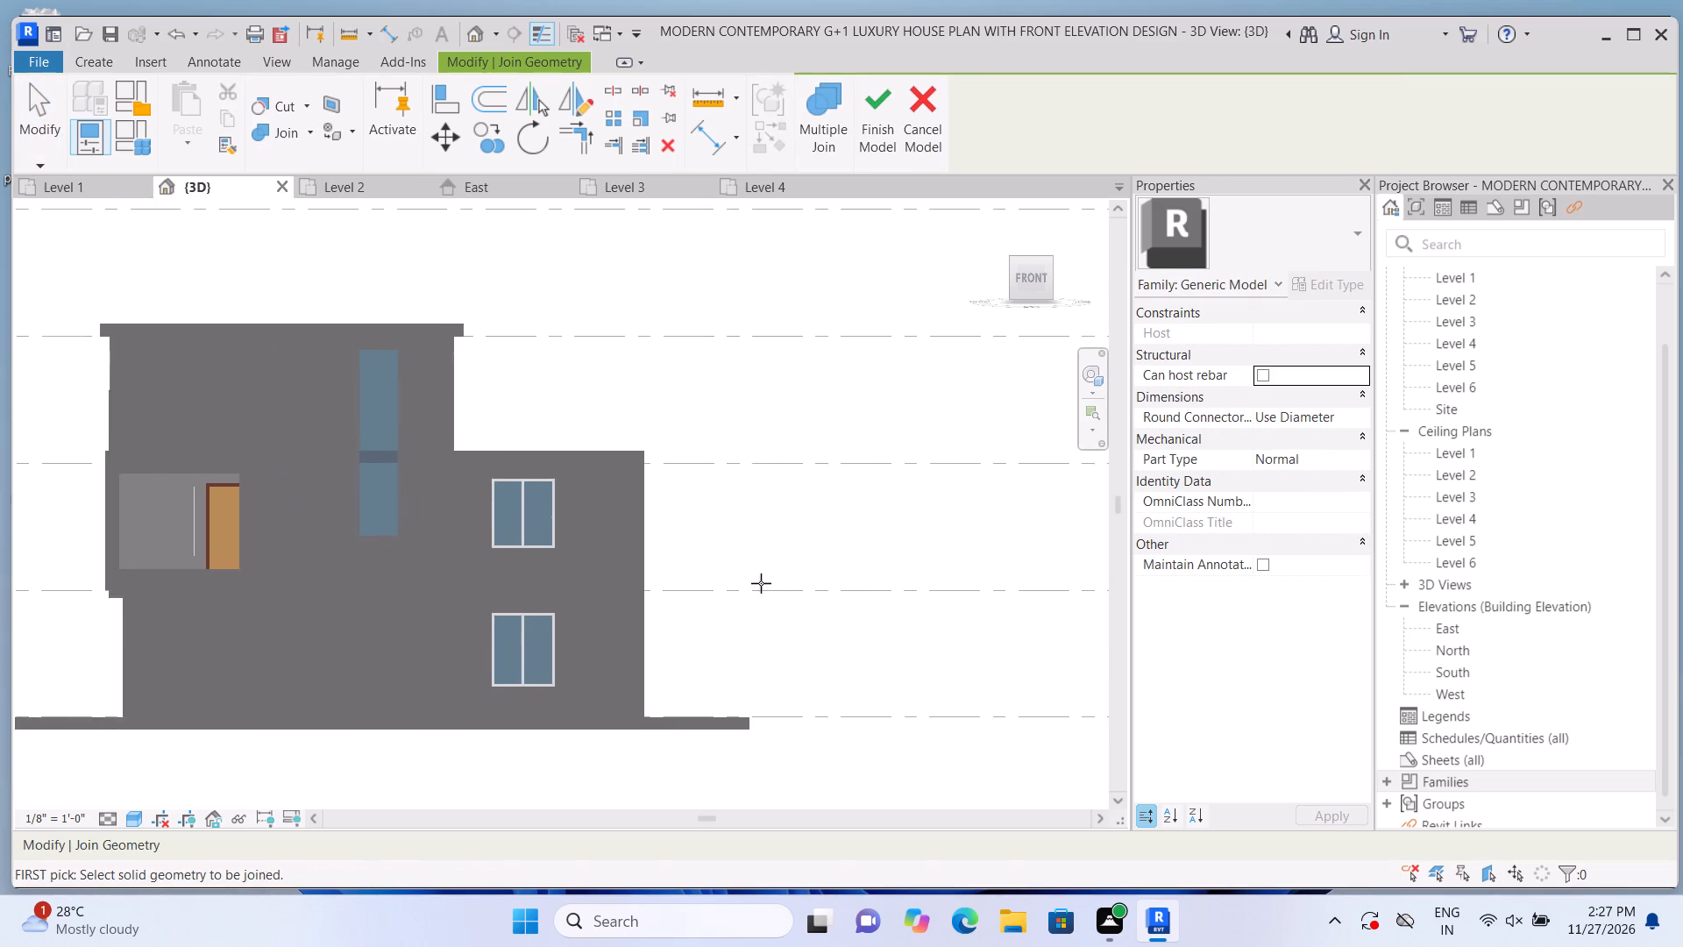
scroll(763, 583, "up", 1)
scroll(775, 582, "down", 1)
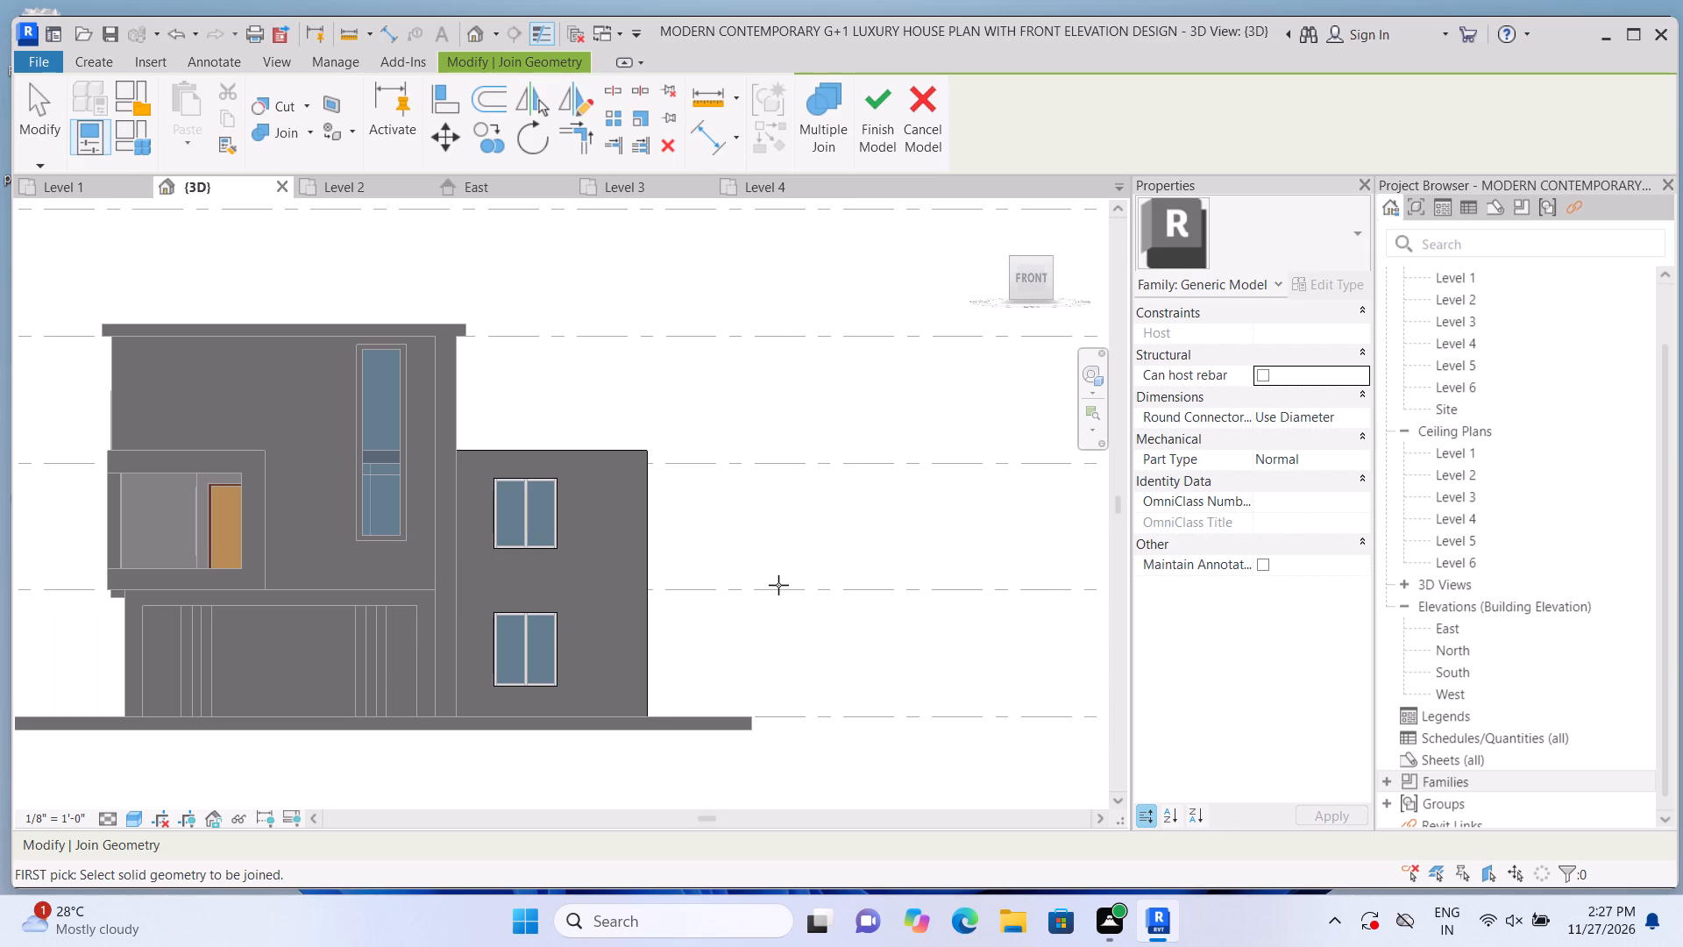
scroll(437, 342, "up", 3)
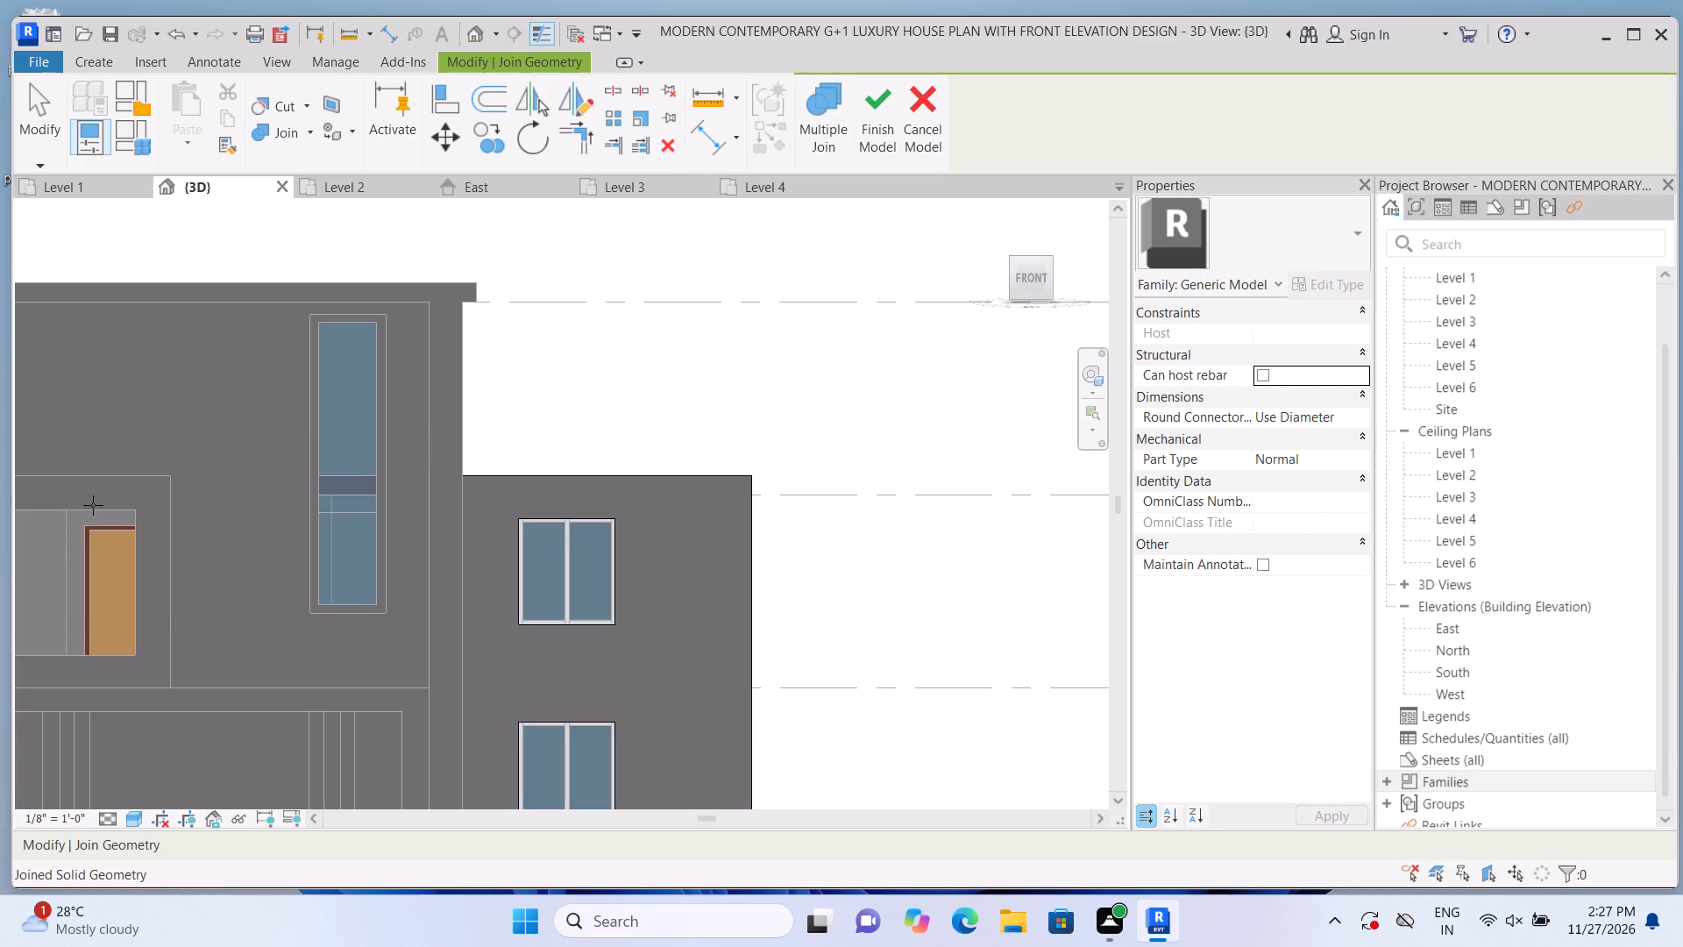
left_click(90, 55)
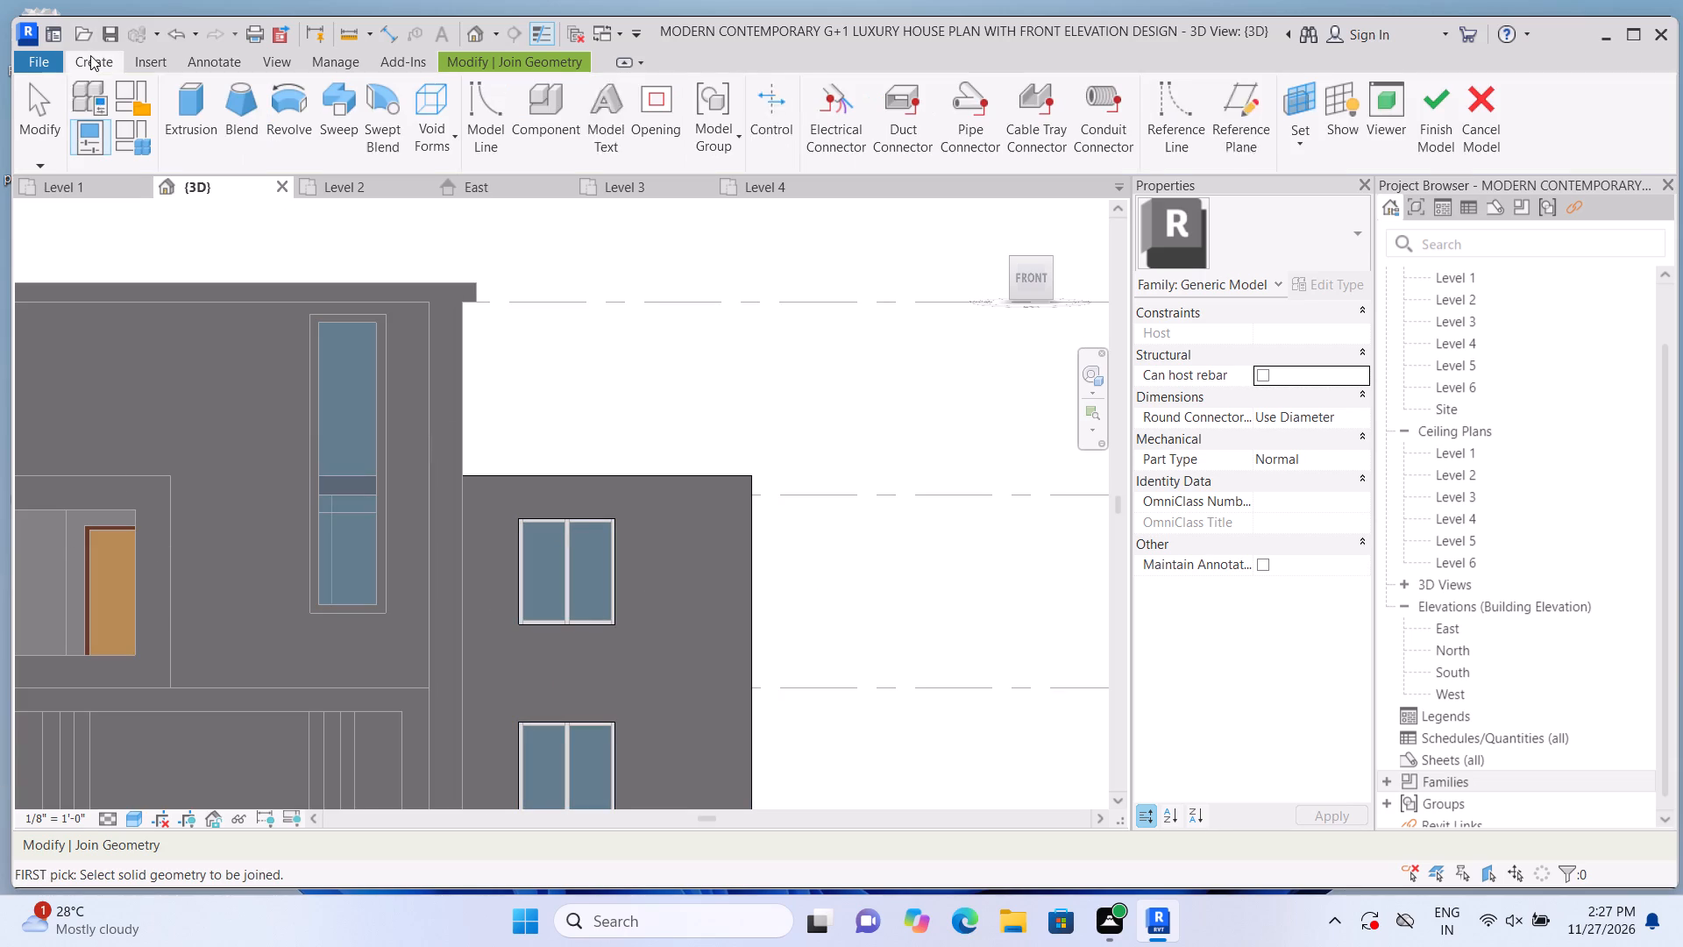
left_click(179, 99)
left_click(1148, 129)
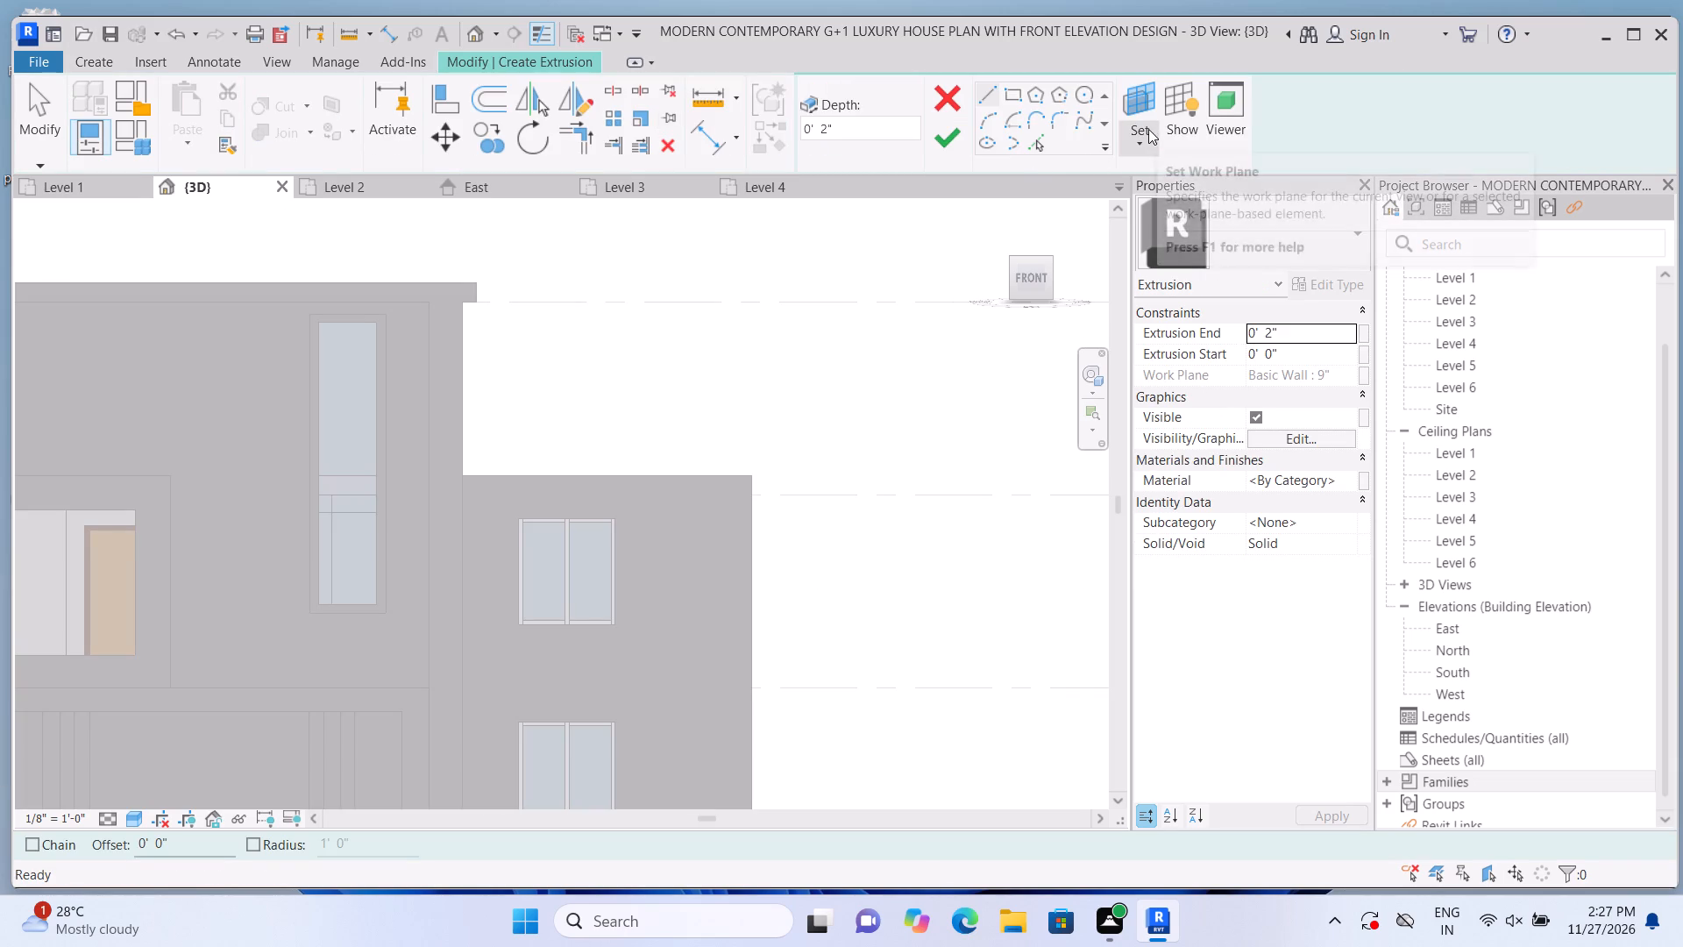
left_click(1150, 203)
left_click(1156, 232)
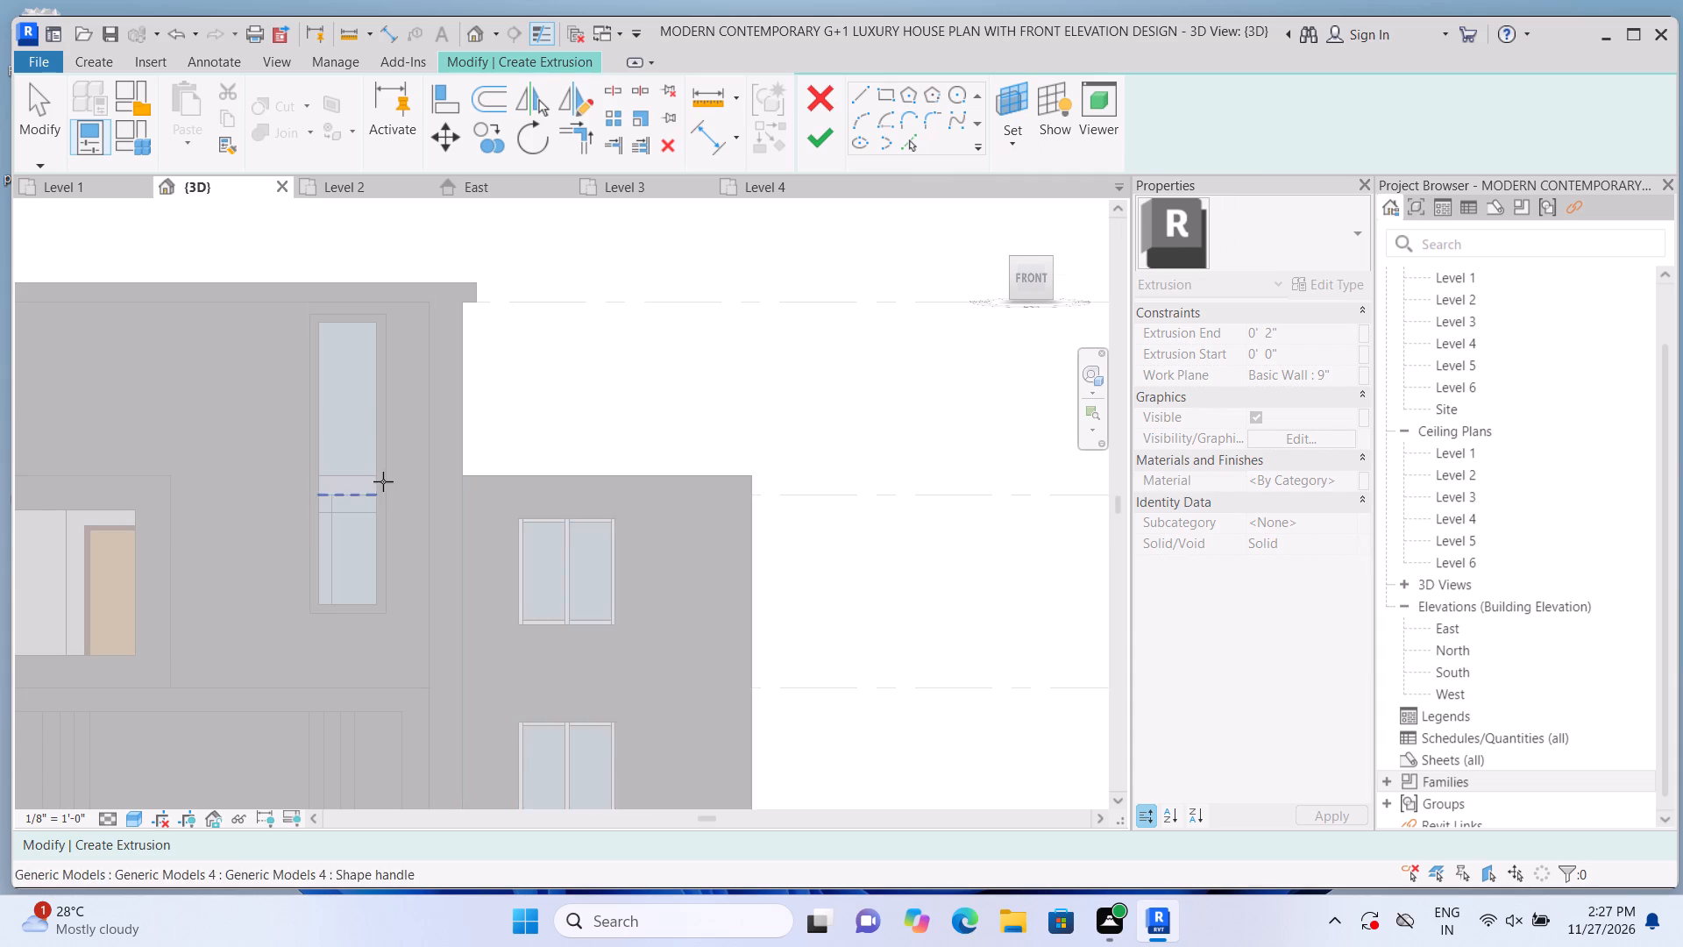
scroll(381, 481, "up", 2)
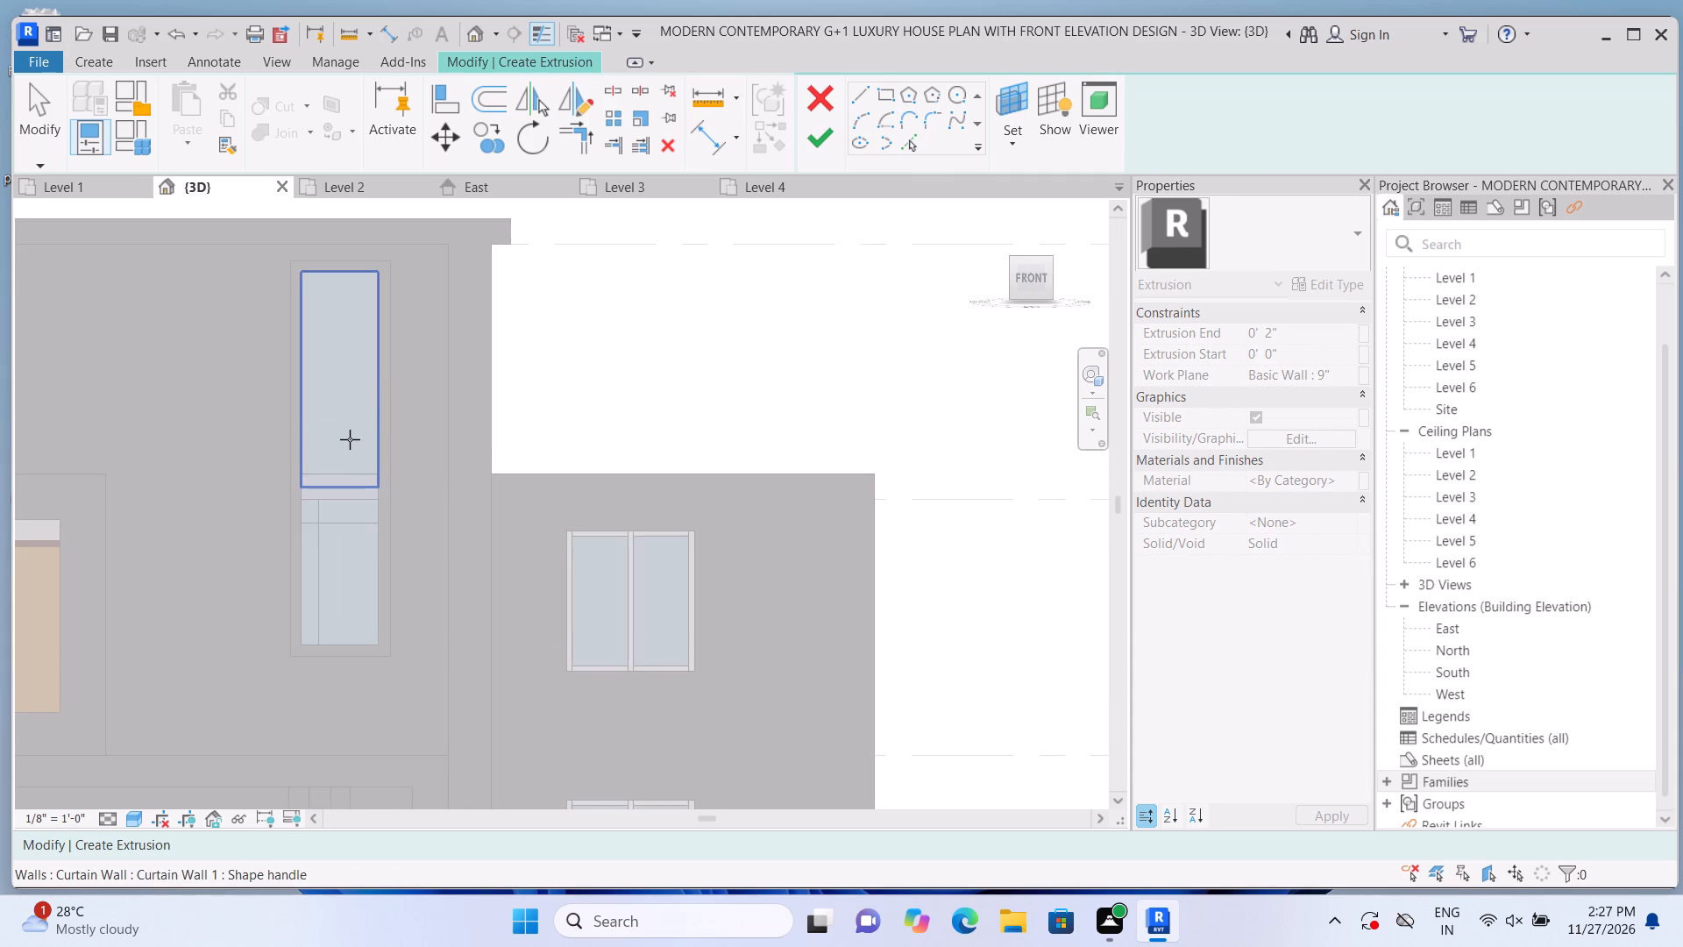
left_click(350, 439)
left_click(1015, 82)
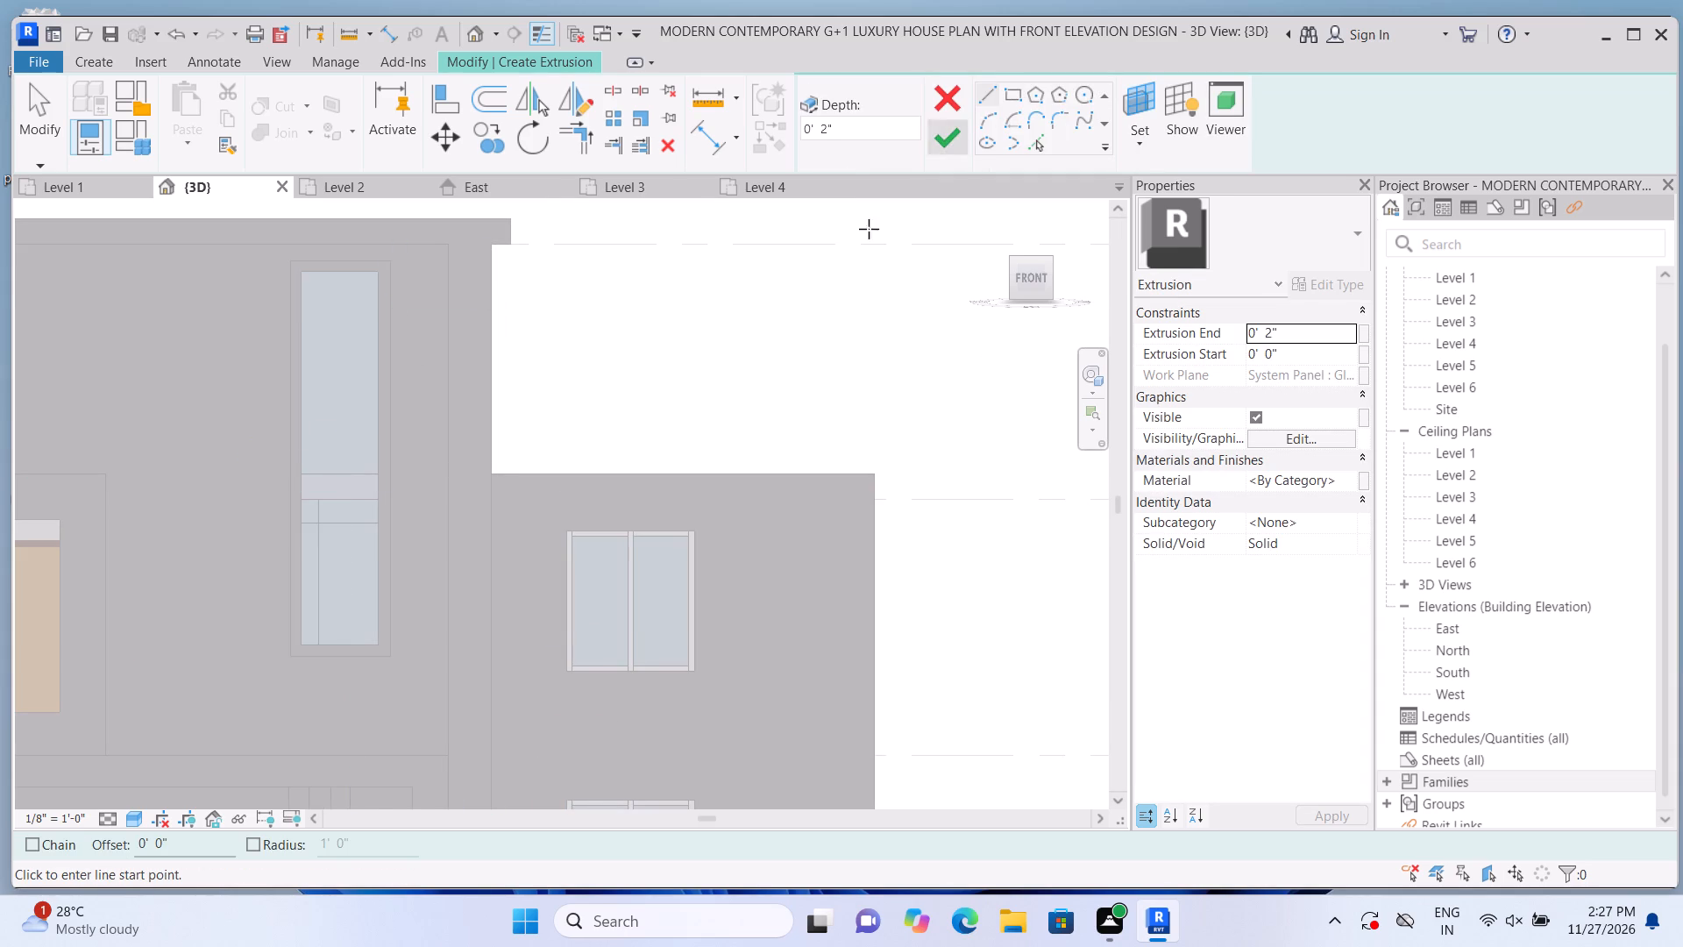
scroll(266, 361, "up", 1)
scroll(343, 305, "up", 1)
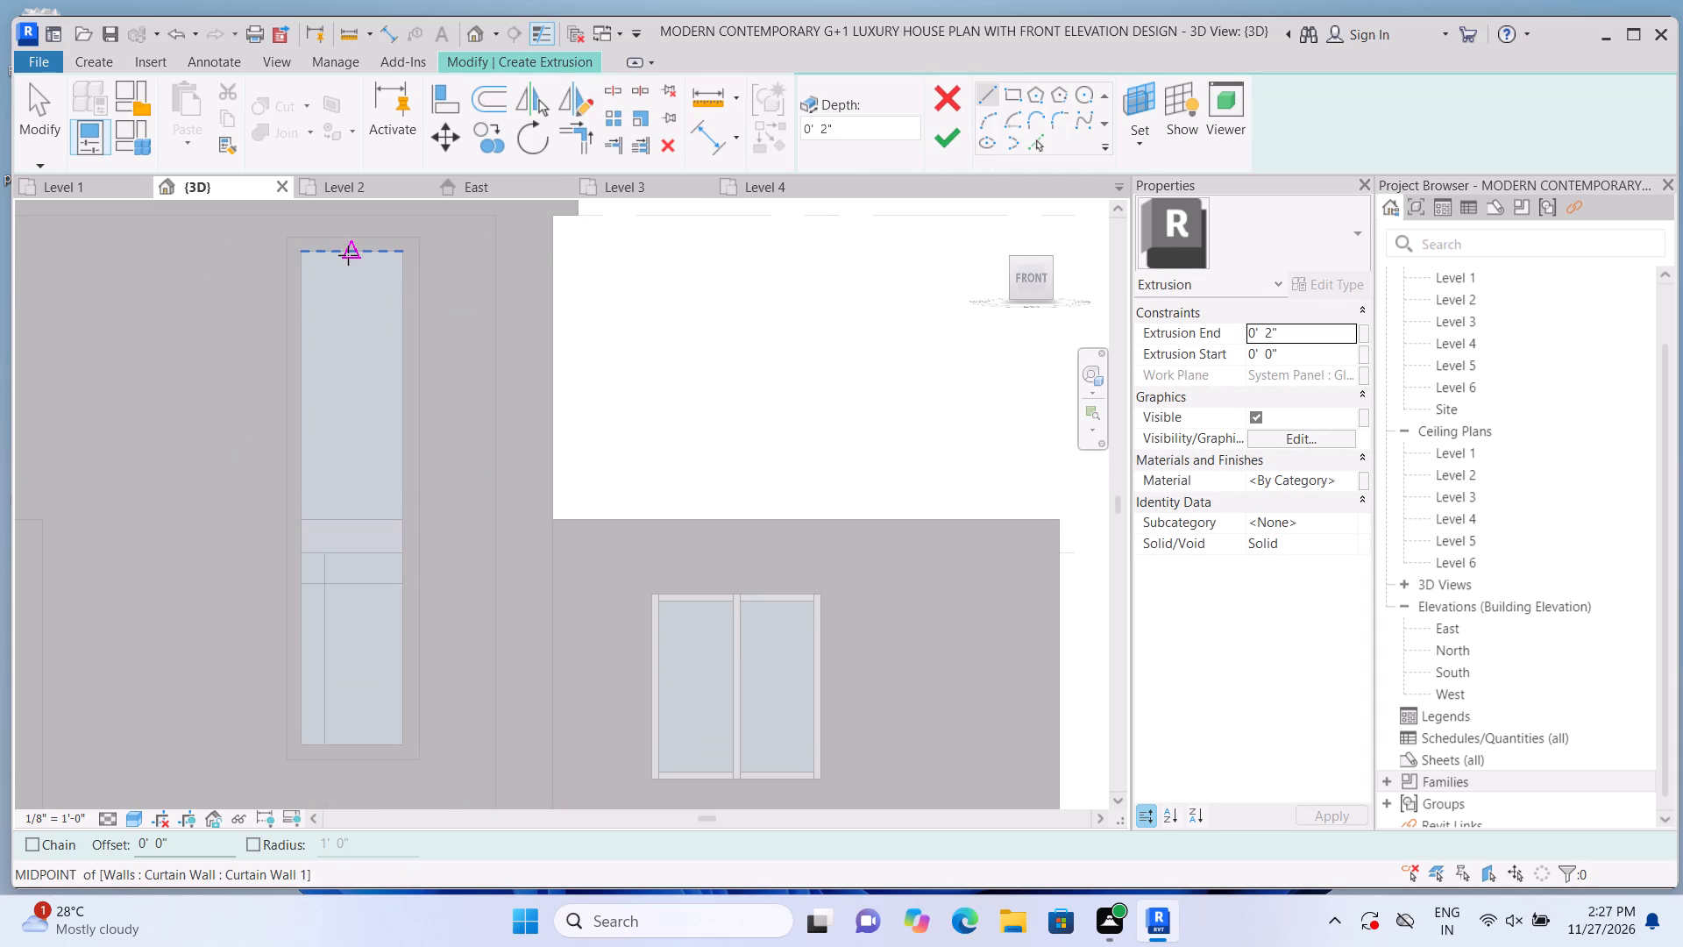
left_click(348, 255)
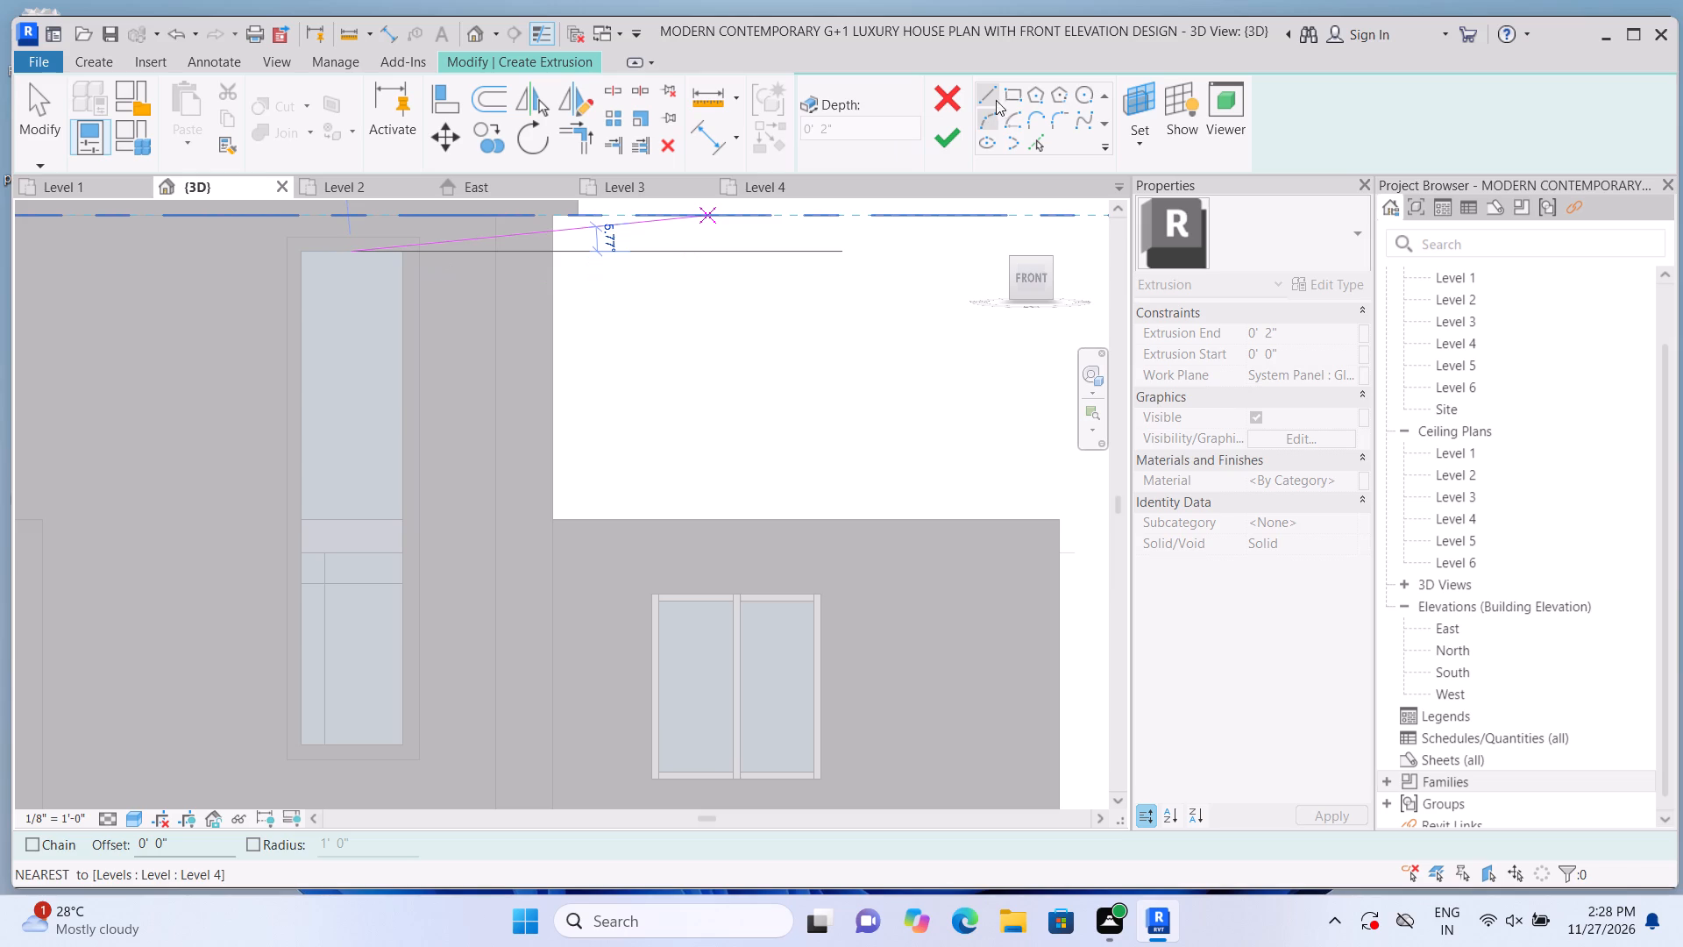
left_click(1012, 93)
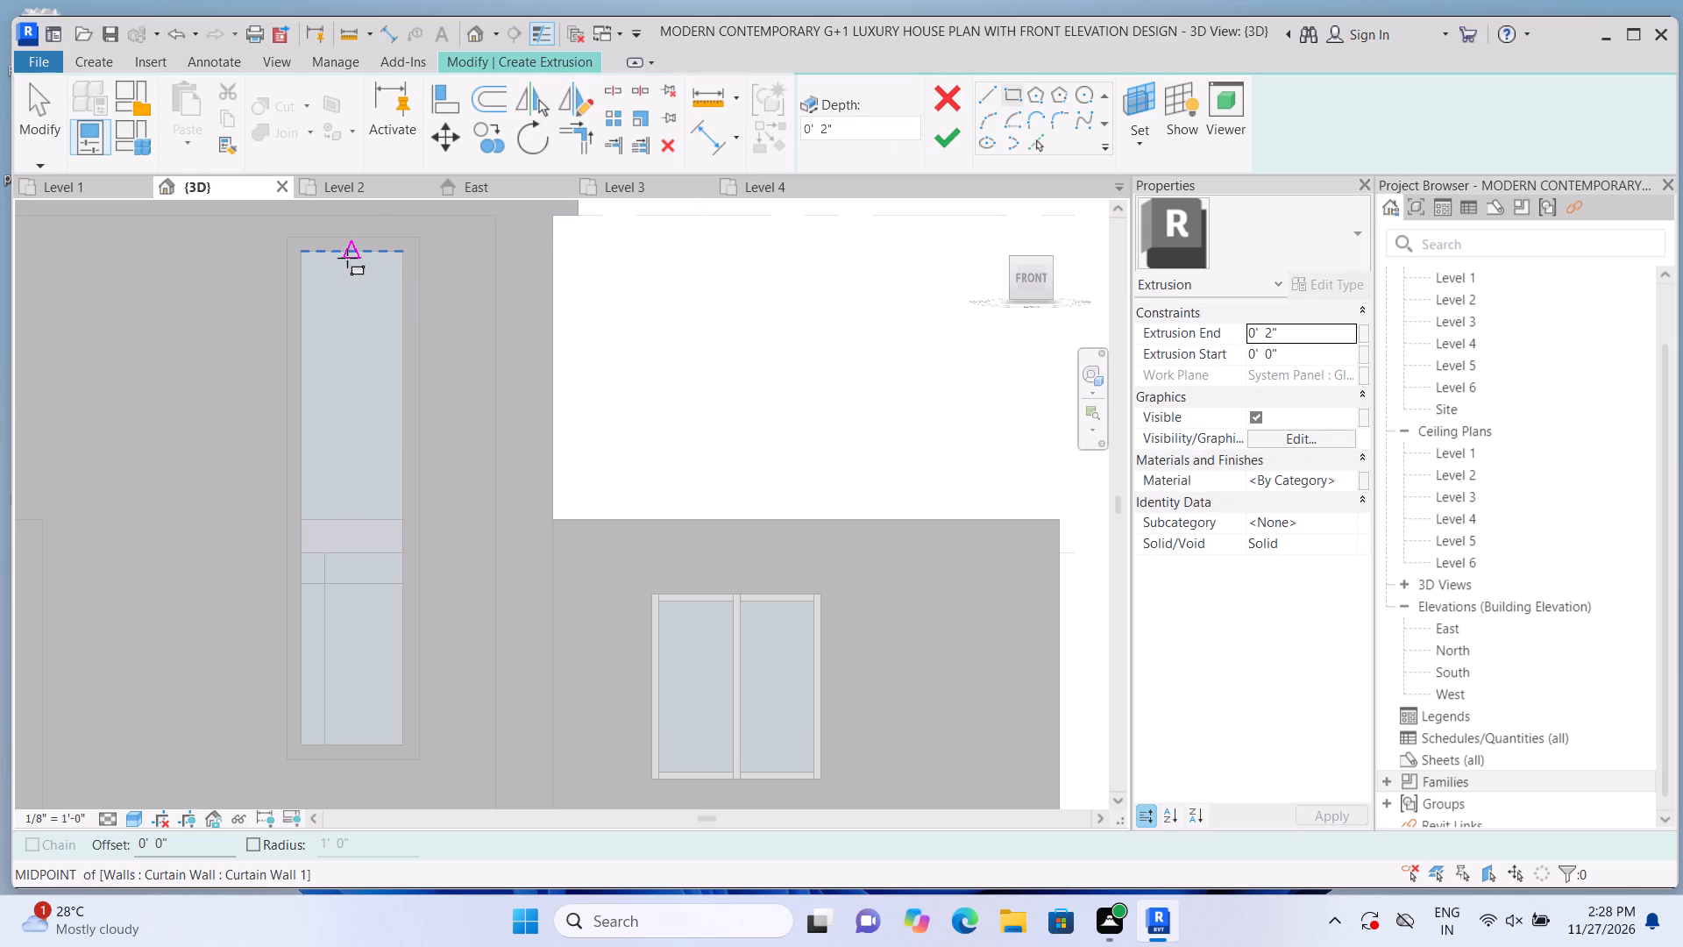
left_click(347, 258)
middle_click_drag(375, 721, 373, 610)
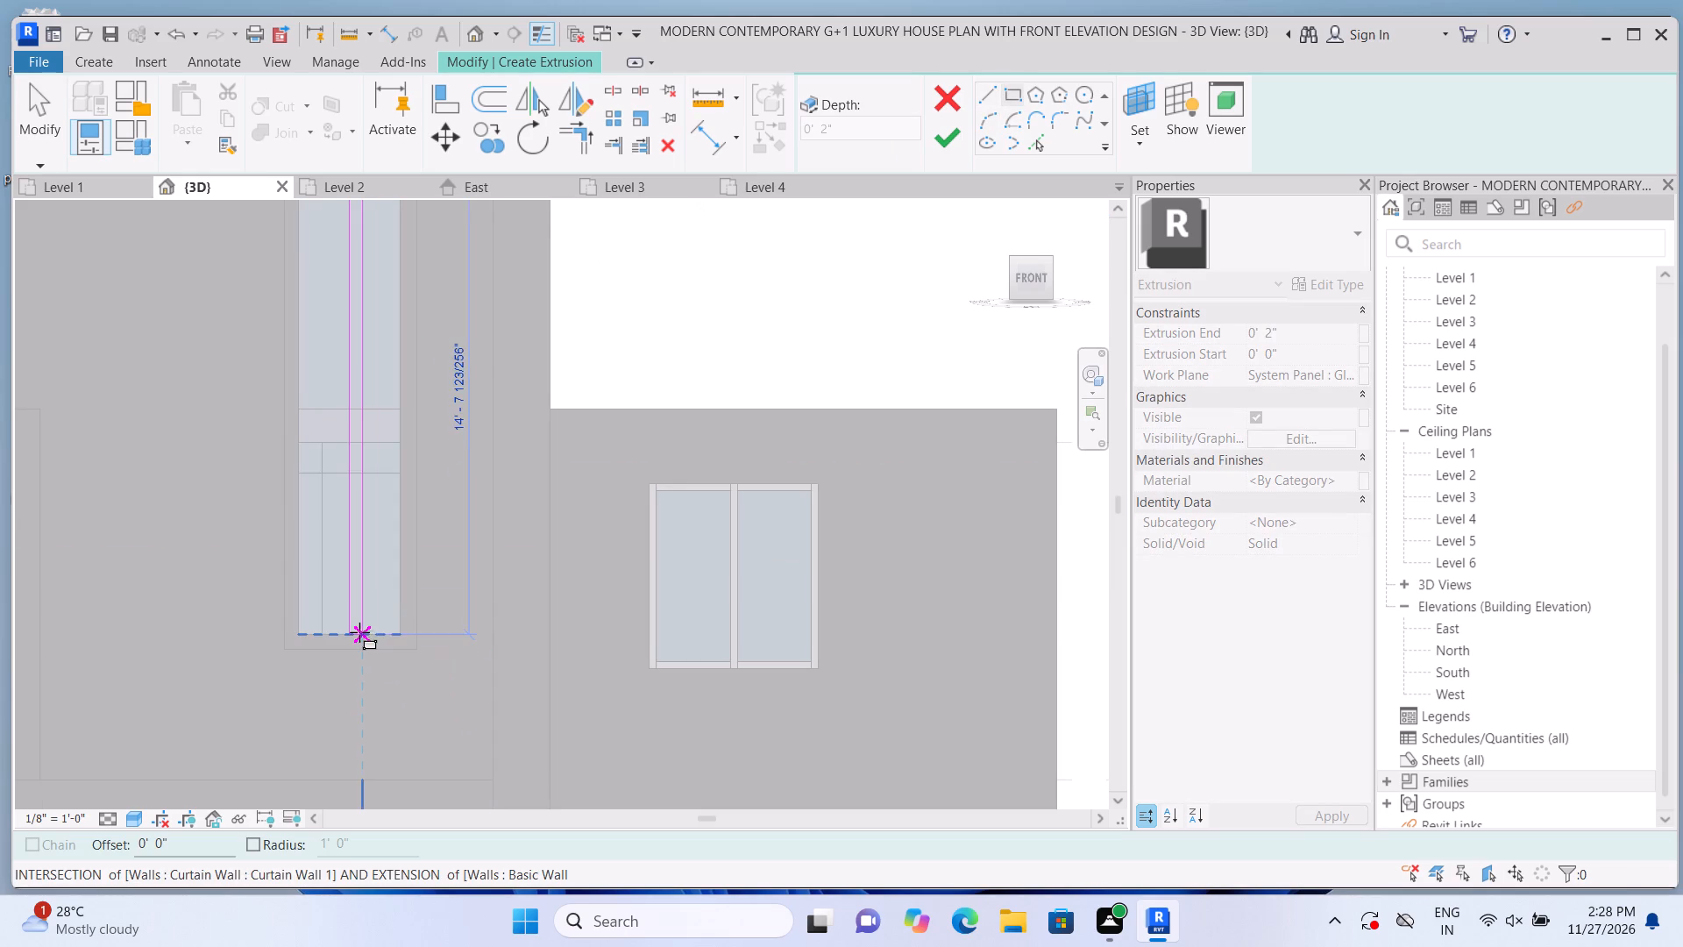
scroll(359, 632, "up", 4)
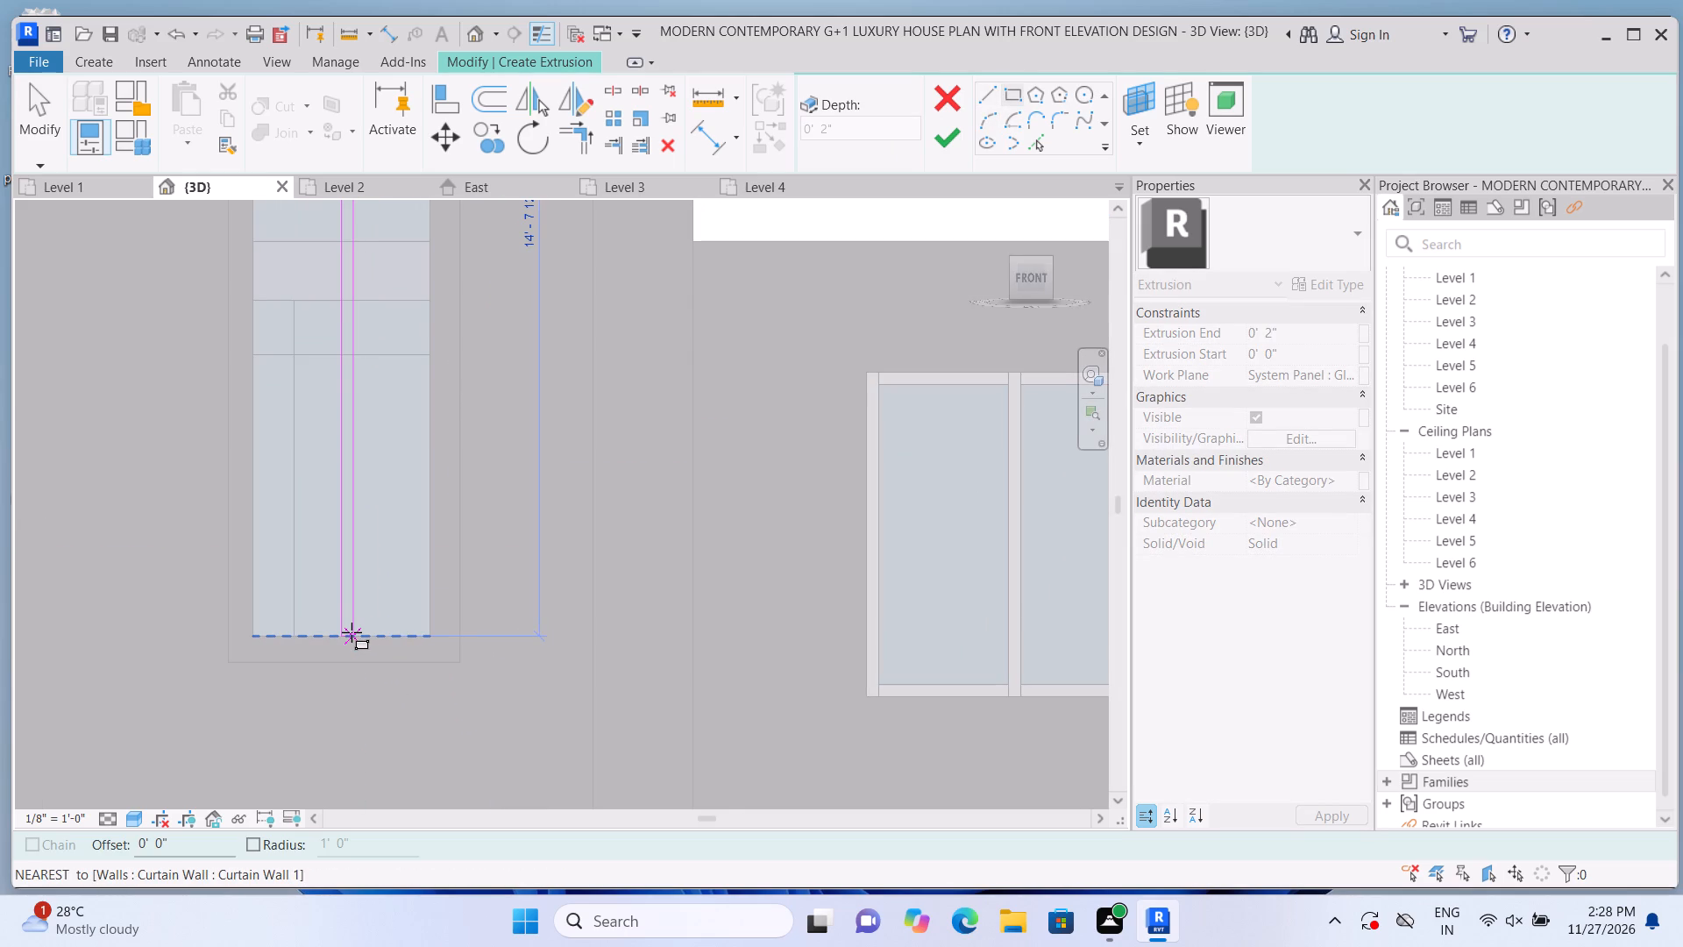
left_click(352, 632)
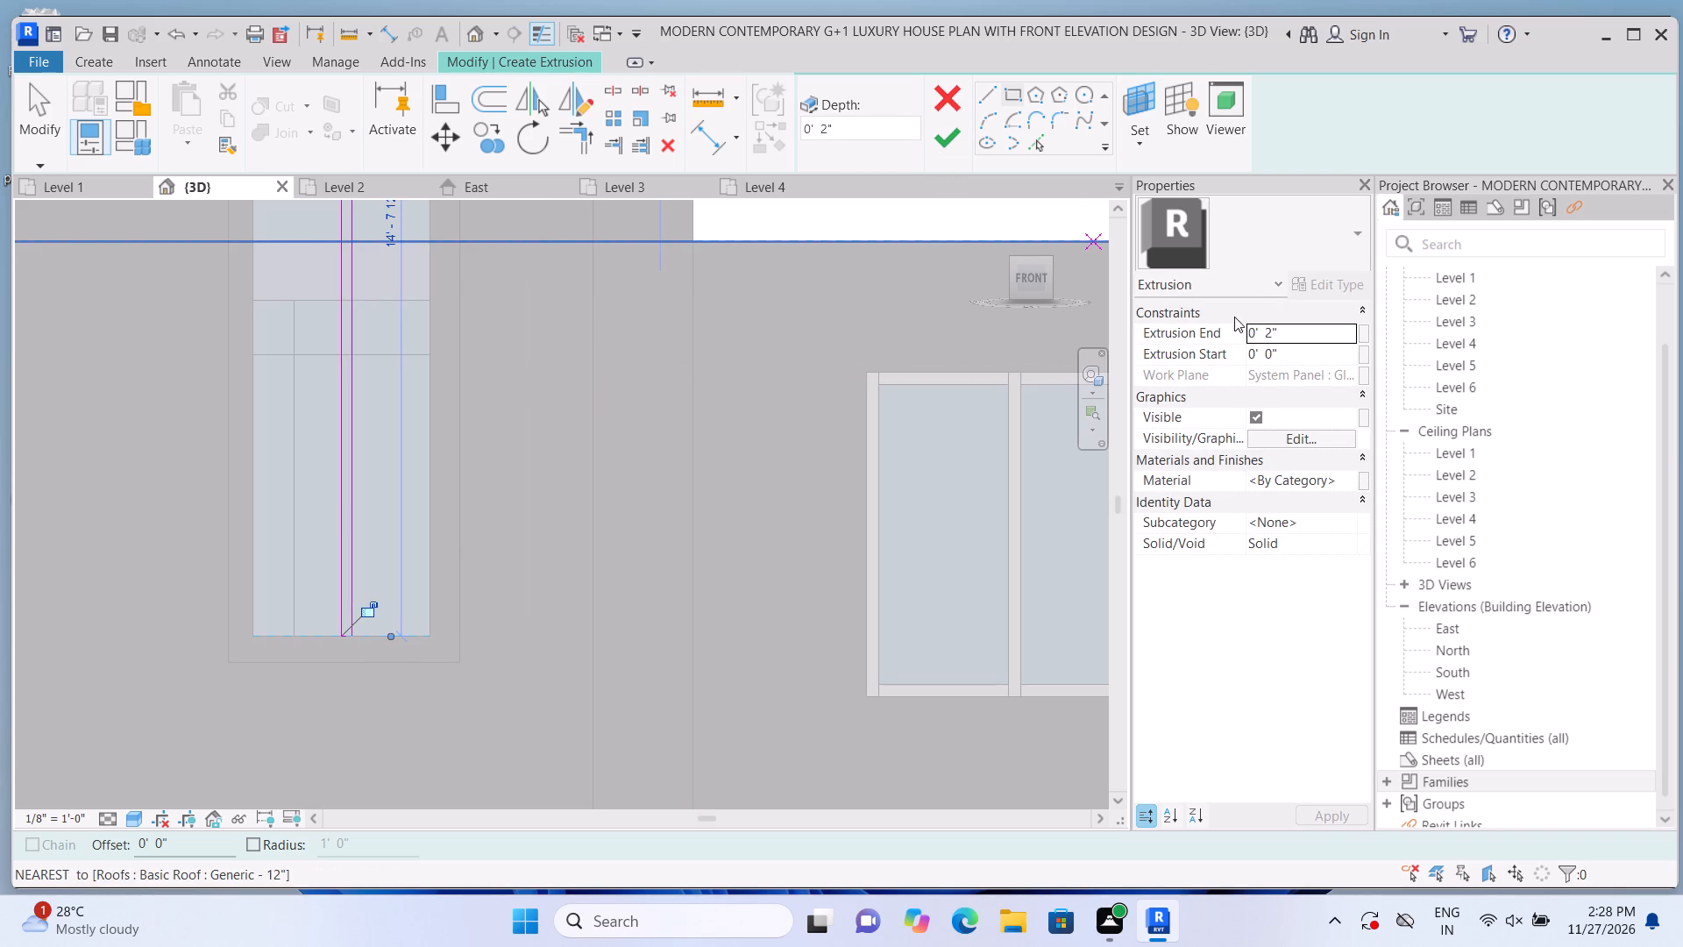
Set the vertical strip's extrusion end to 1" and finish the extrusion.
double_click(1286, 329)
key("BackSpace")
key("BackSpace")
key("BackSpace")
key("BackSpace")
key("BackSpace")
key("BackSpace")
key("BackSpace")
key("BackSpace")
key("BackSpace")
key("BackSpace")
key("BackSpace")
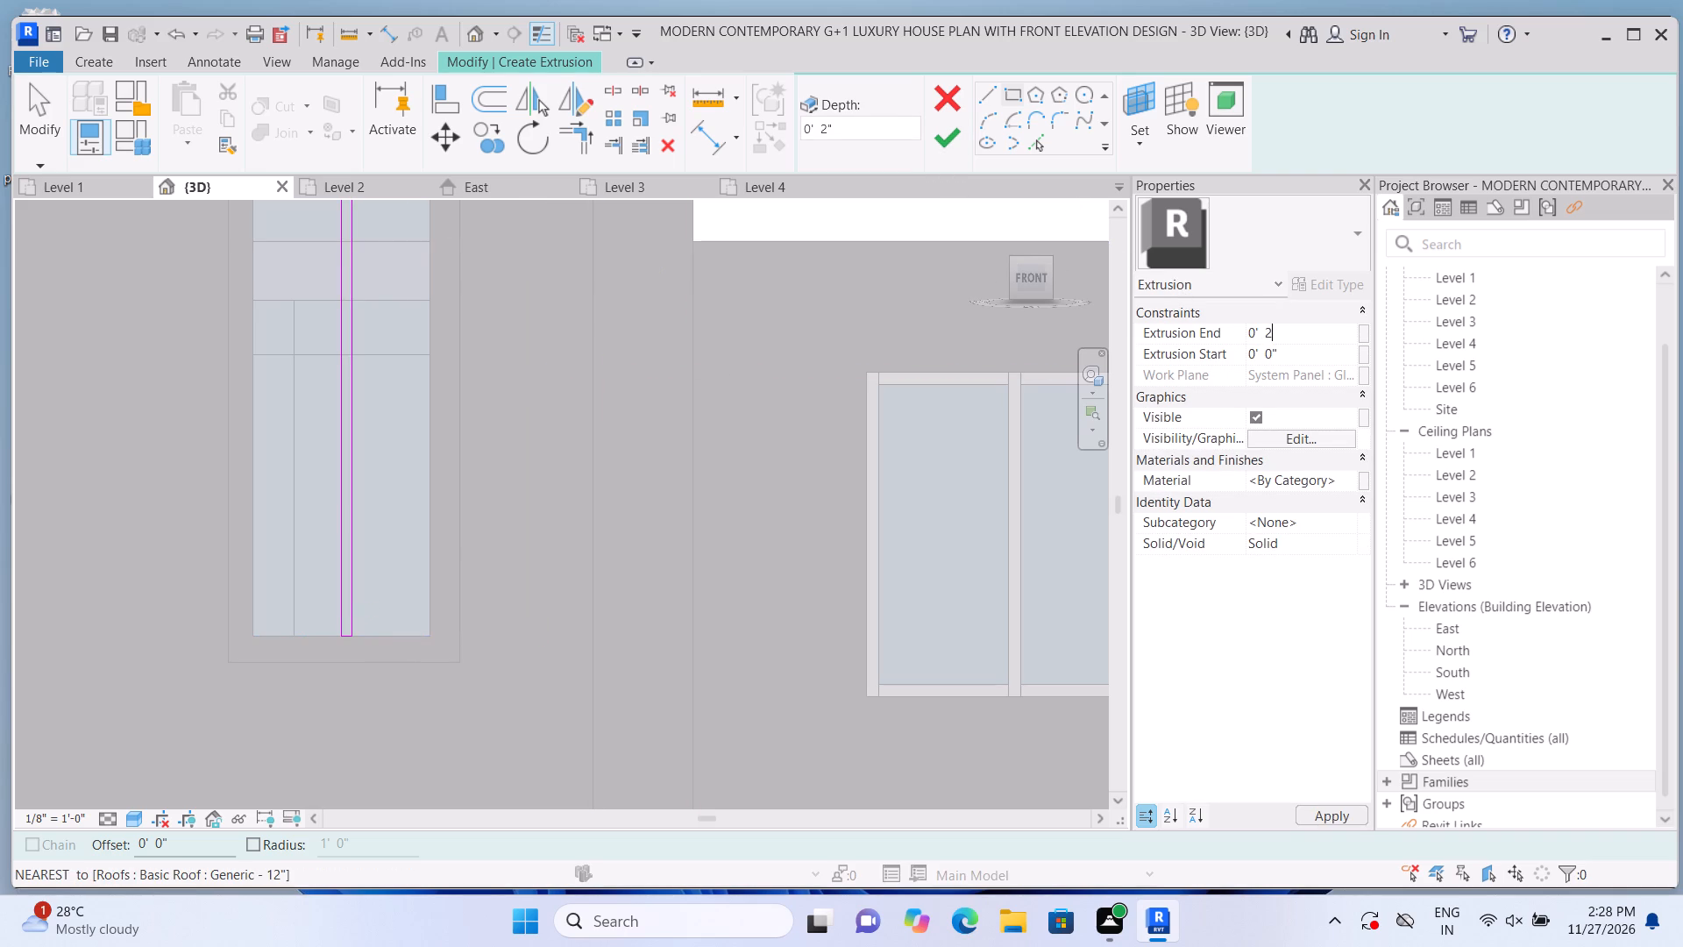
type("1\"")
key("Return")
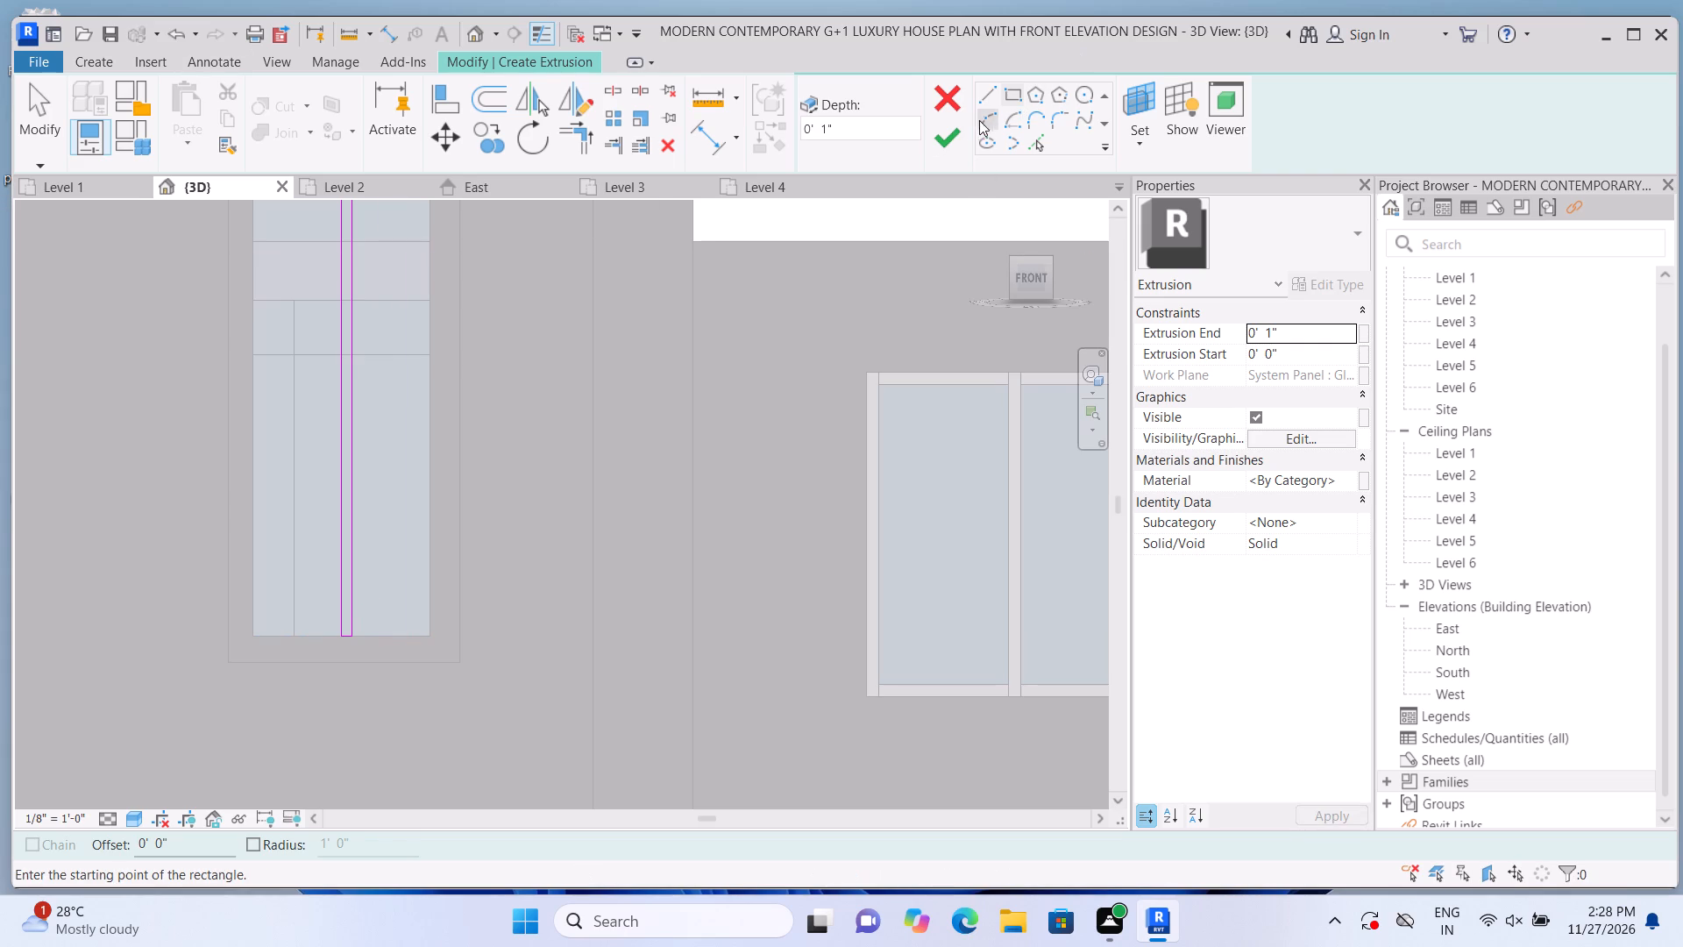
left_click(944, 139)
scroll(791, 350, "down", 6)
middle_click_drag(749, 374, 620, 463)
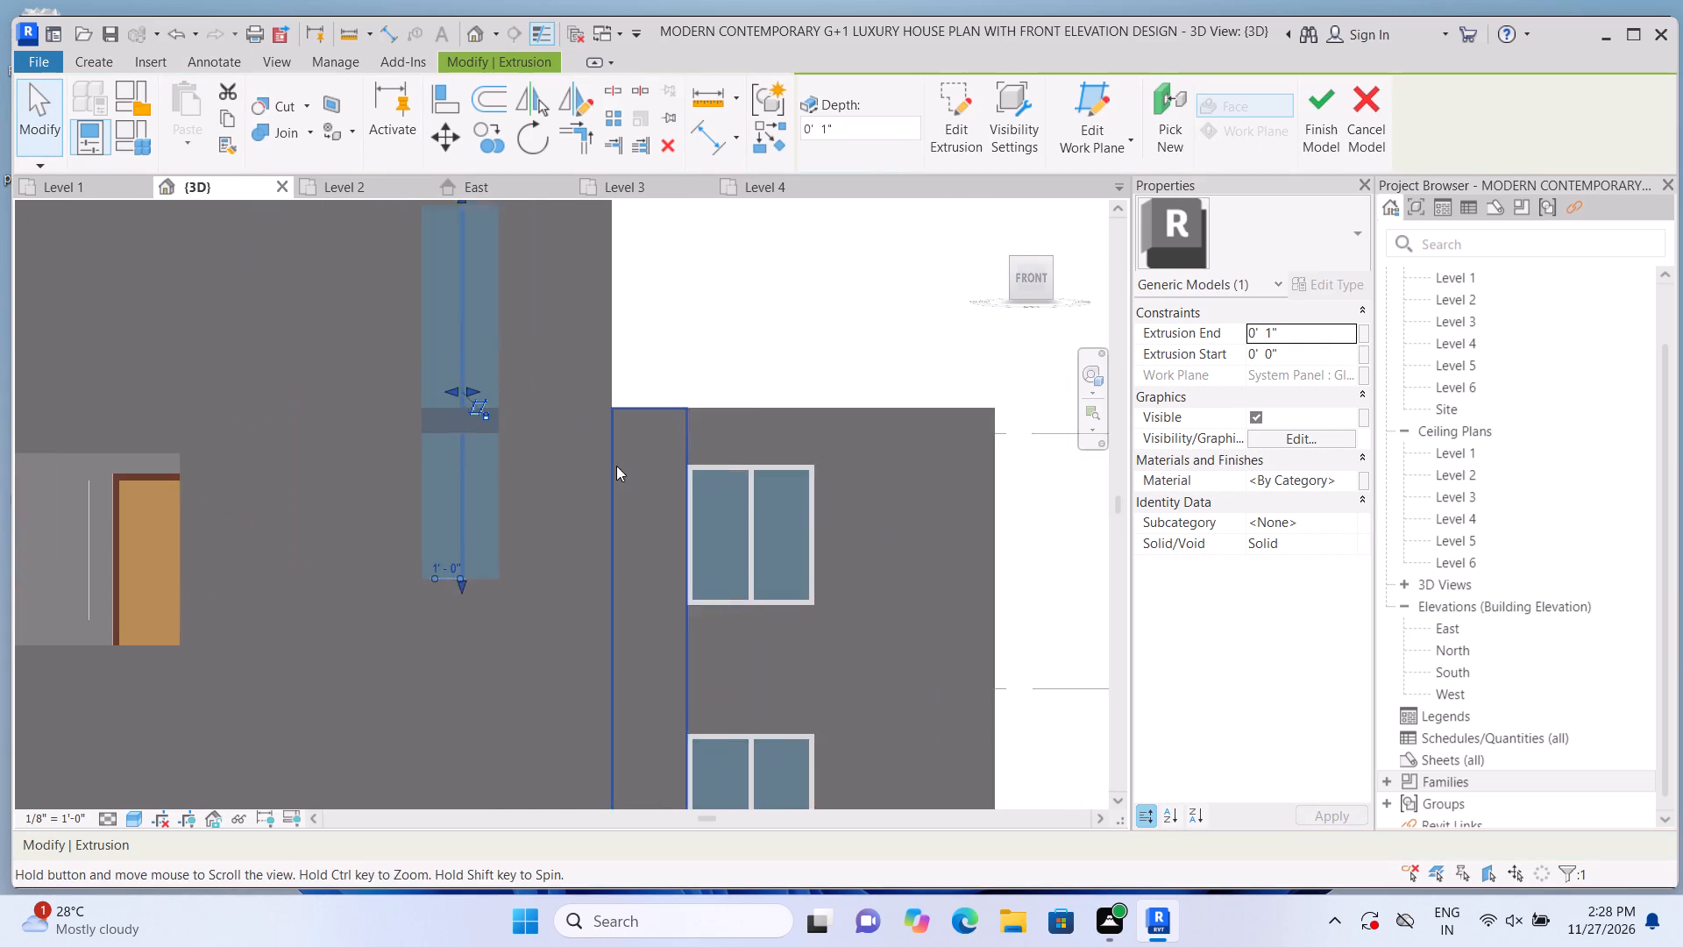
double_click(748, 334)
middle_click_drag(719, 334, 724, 381)
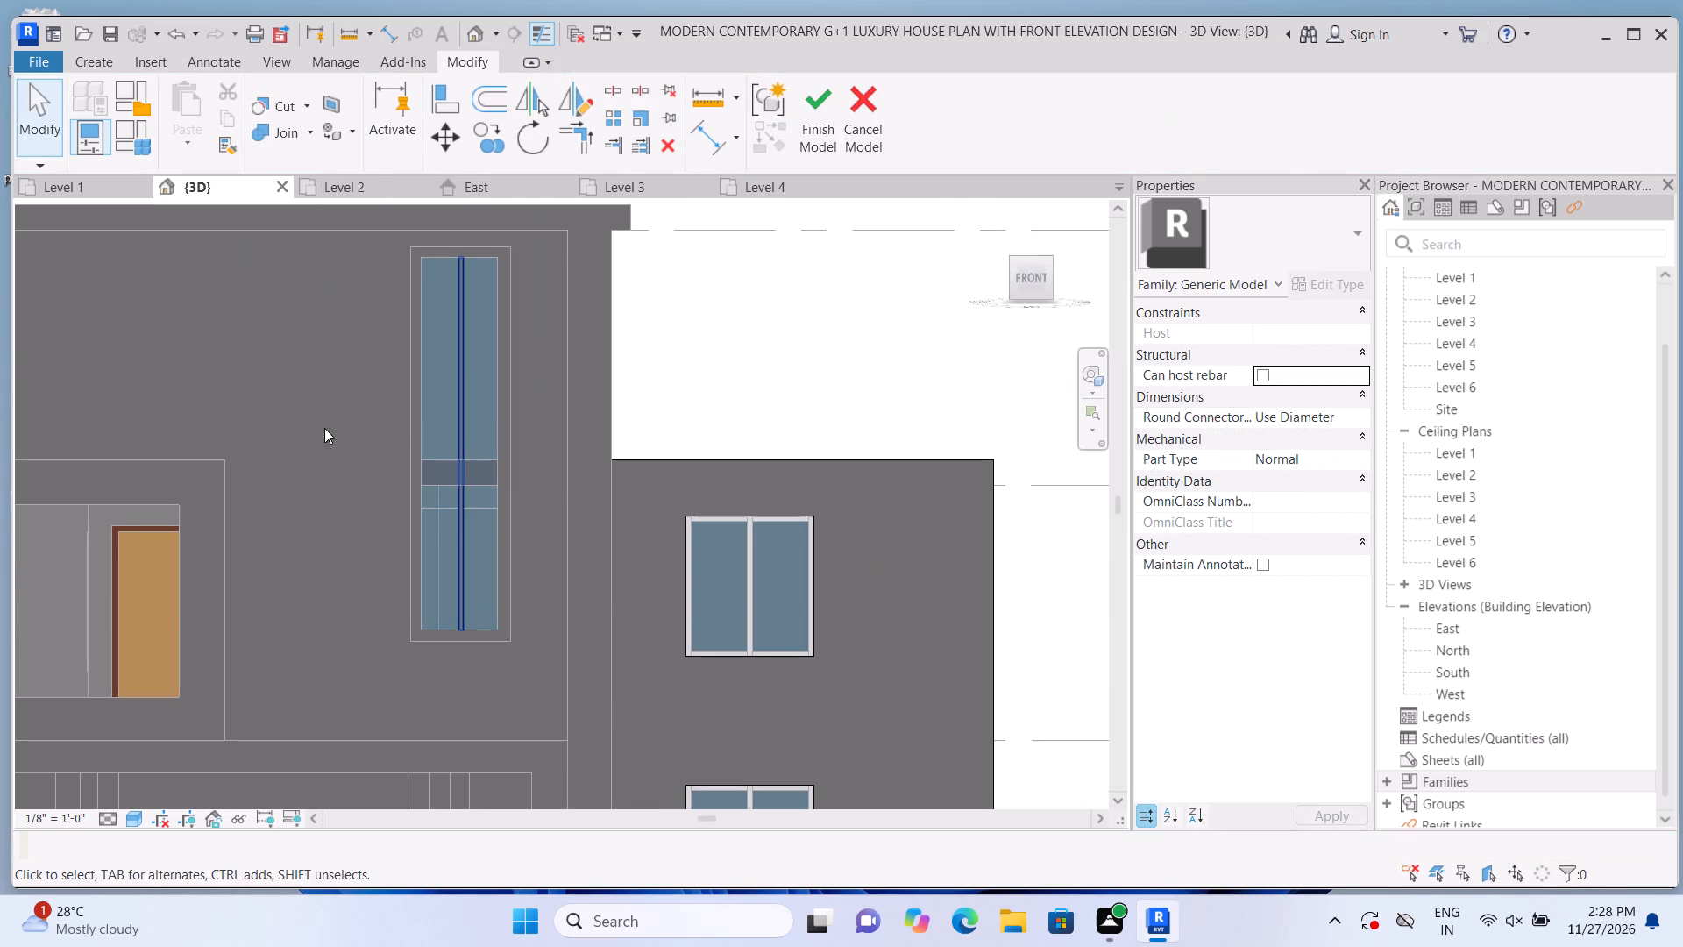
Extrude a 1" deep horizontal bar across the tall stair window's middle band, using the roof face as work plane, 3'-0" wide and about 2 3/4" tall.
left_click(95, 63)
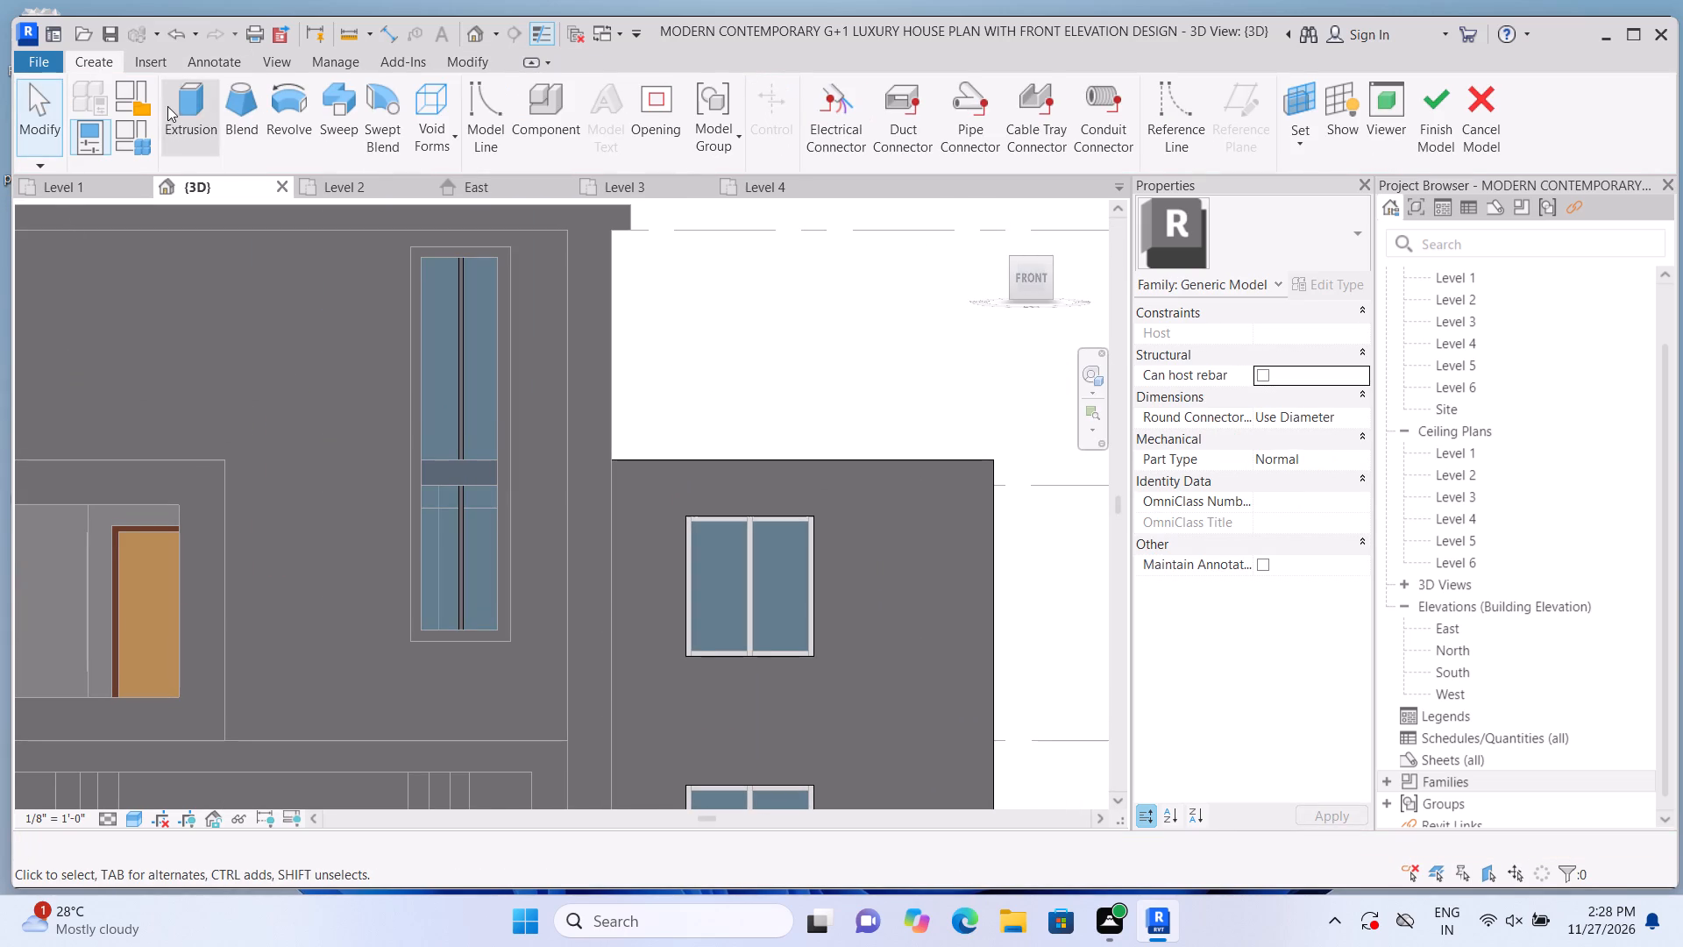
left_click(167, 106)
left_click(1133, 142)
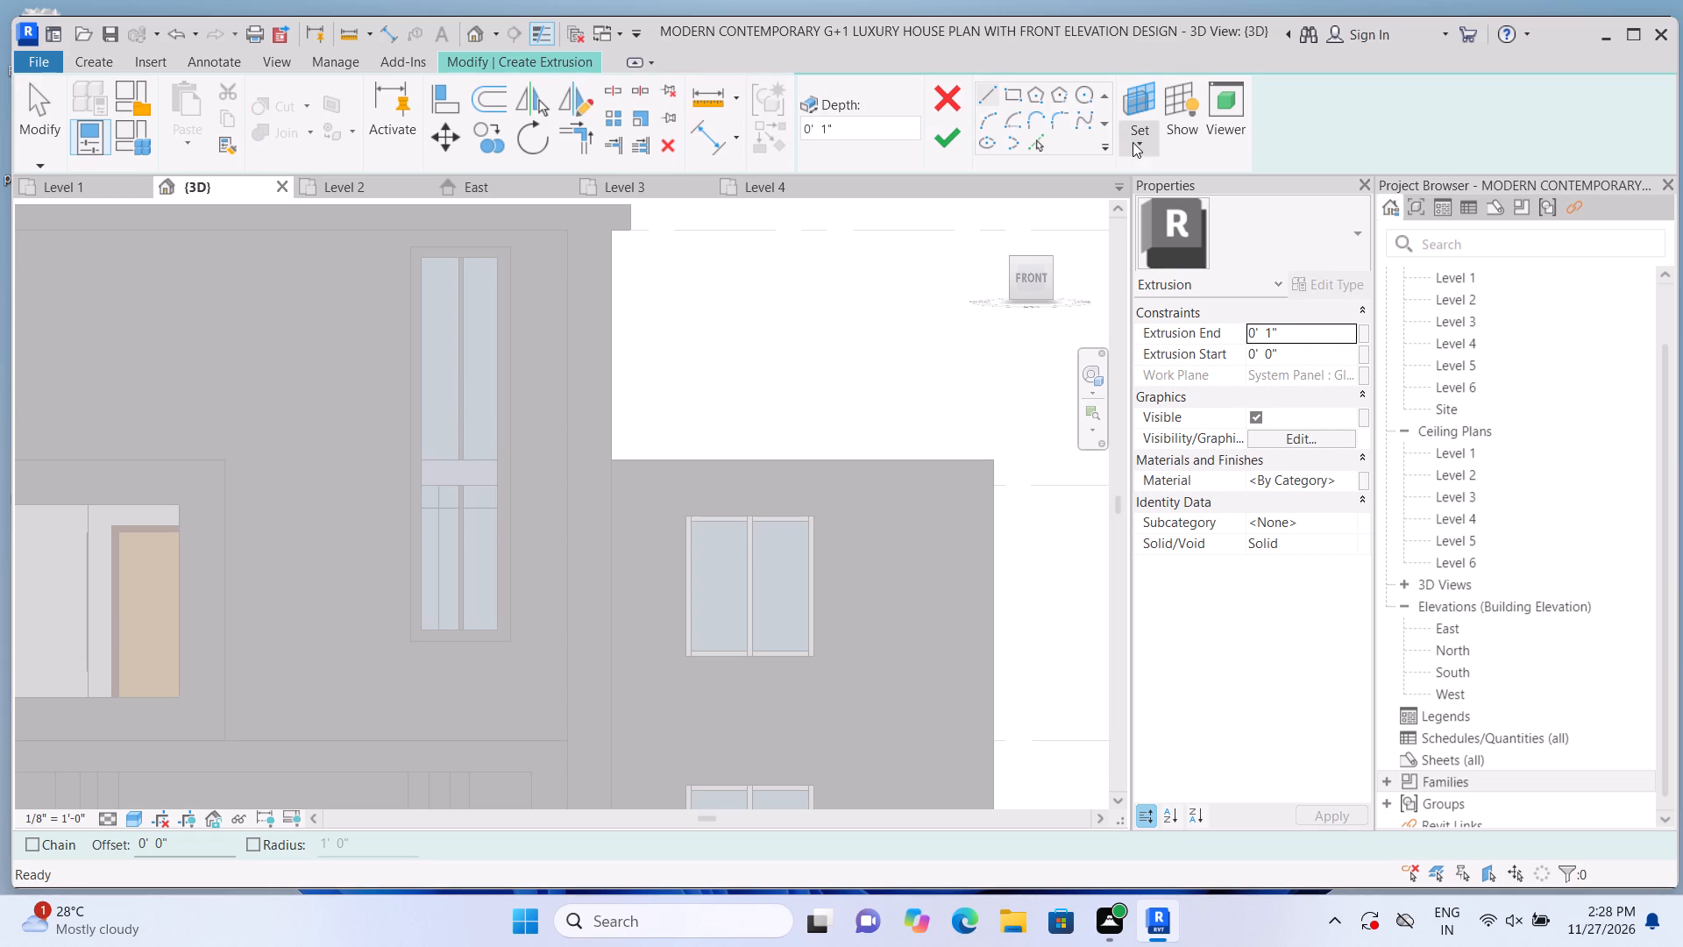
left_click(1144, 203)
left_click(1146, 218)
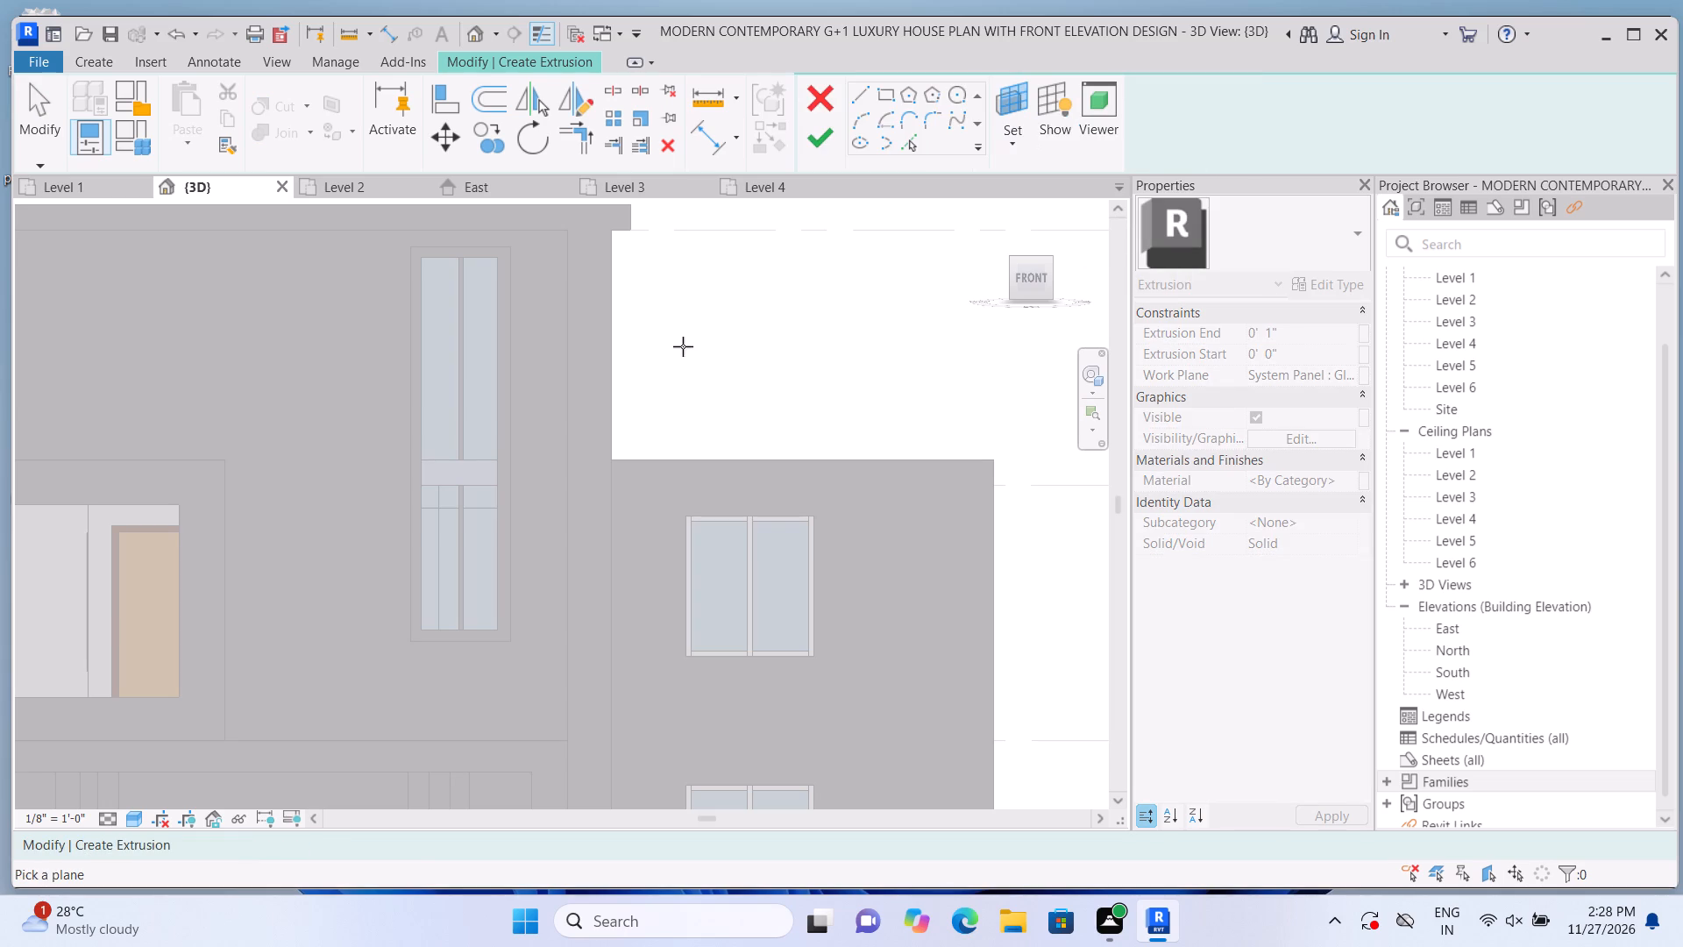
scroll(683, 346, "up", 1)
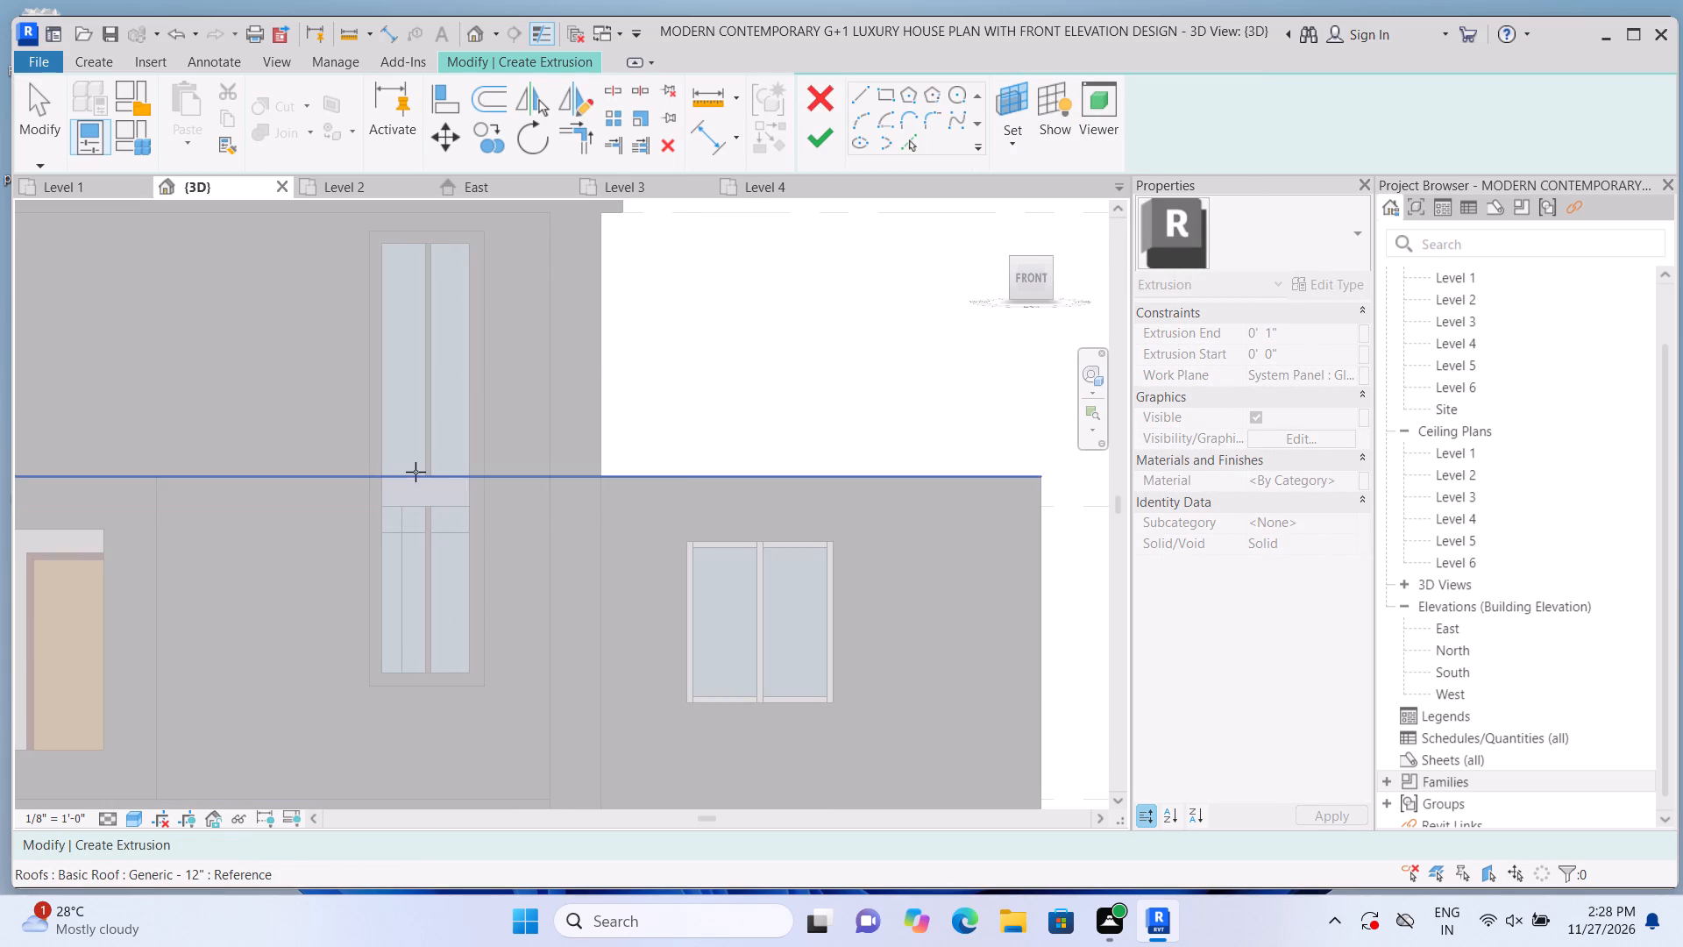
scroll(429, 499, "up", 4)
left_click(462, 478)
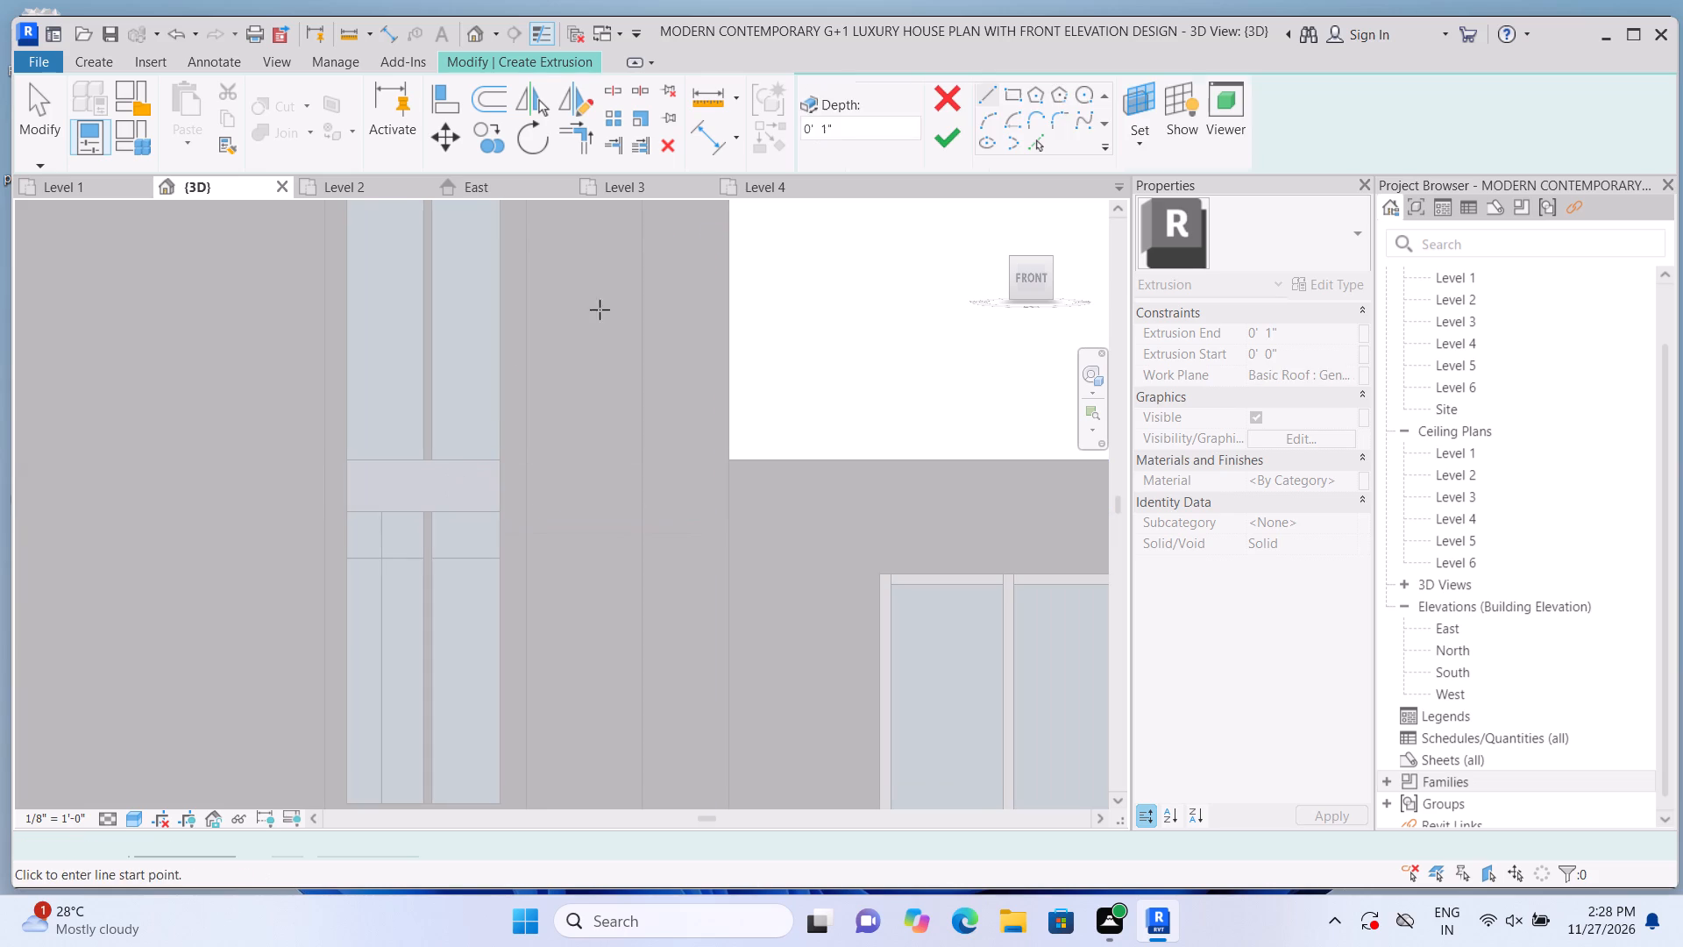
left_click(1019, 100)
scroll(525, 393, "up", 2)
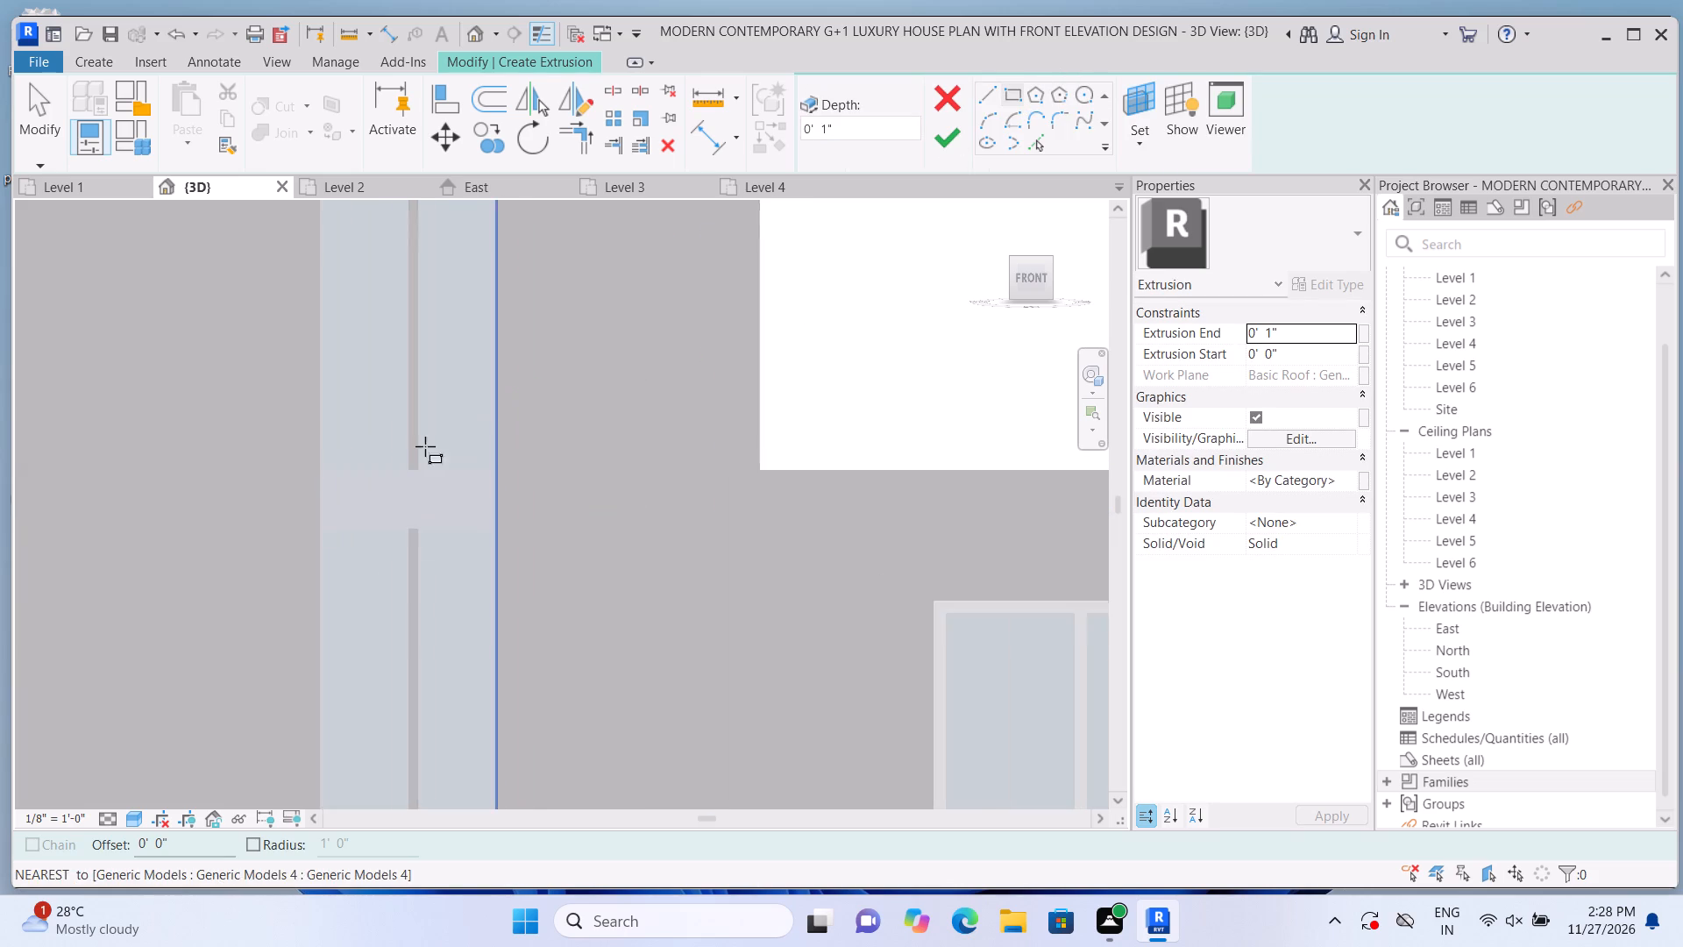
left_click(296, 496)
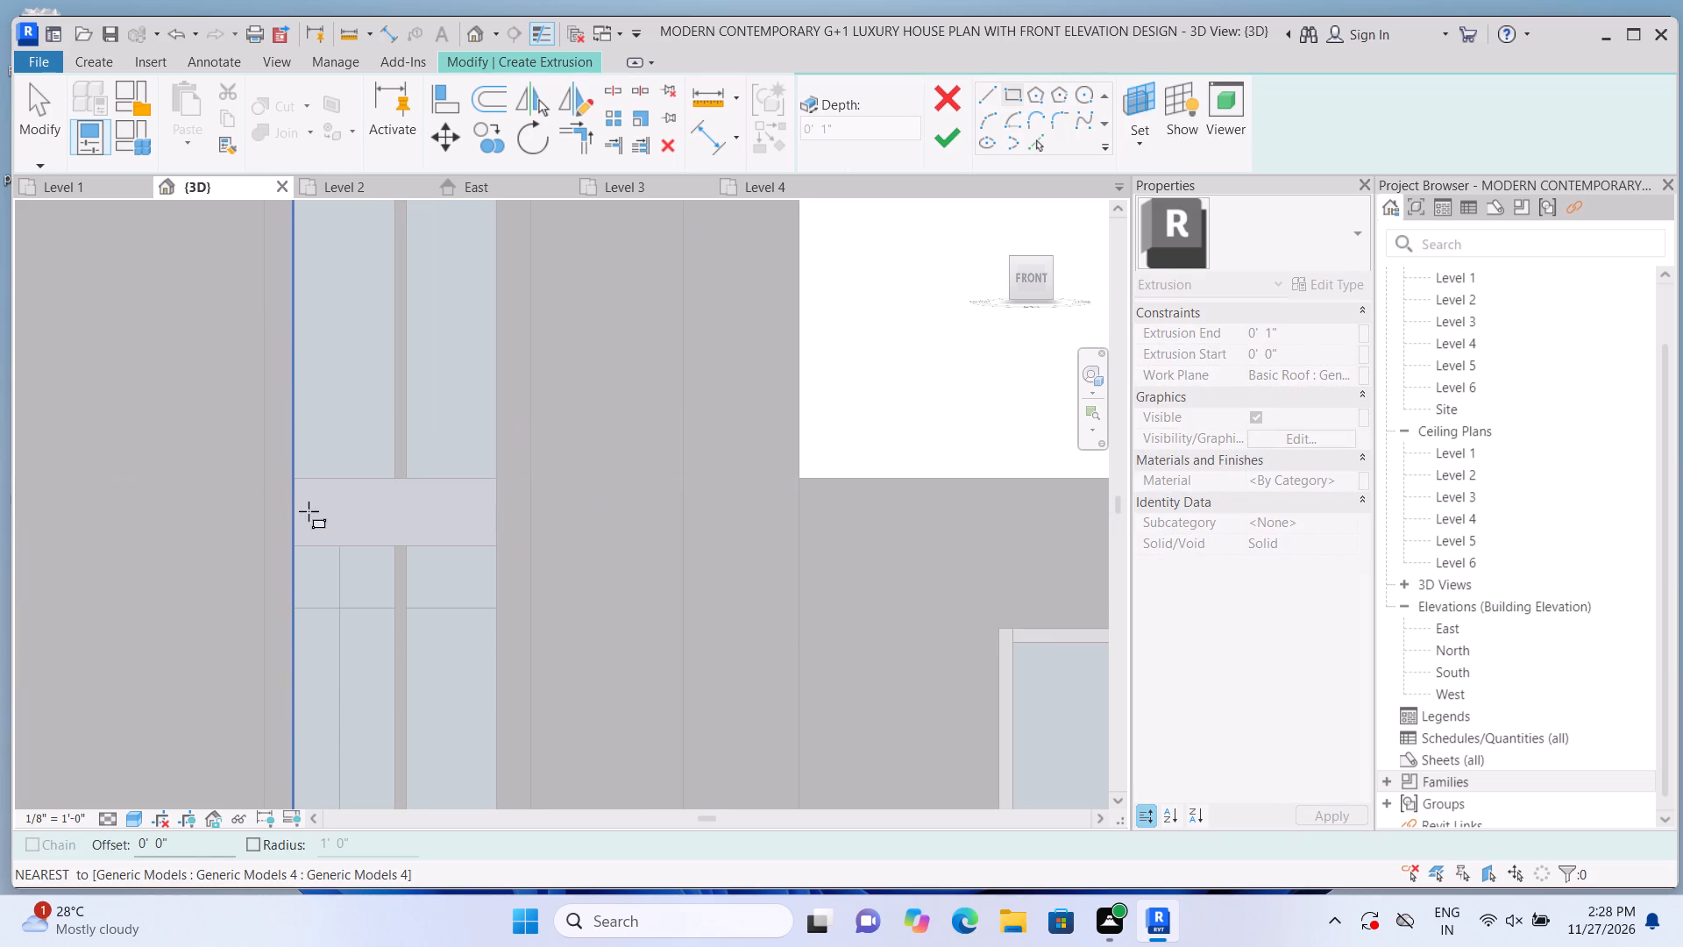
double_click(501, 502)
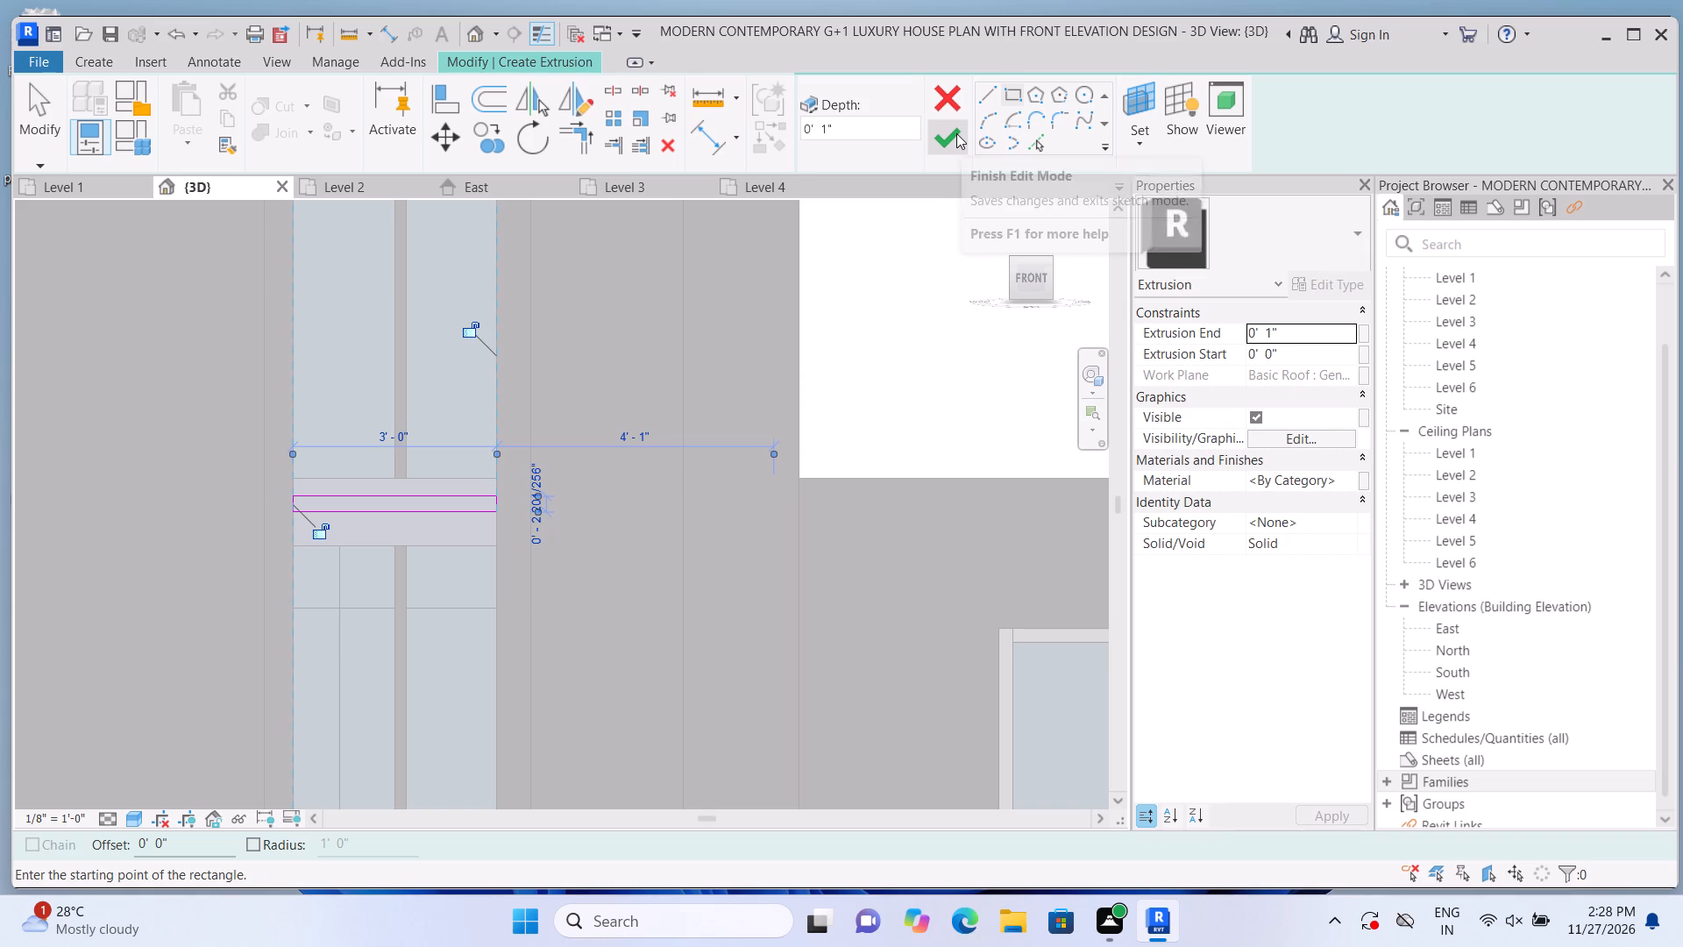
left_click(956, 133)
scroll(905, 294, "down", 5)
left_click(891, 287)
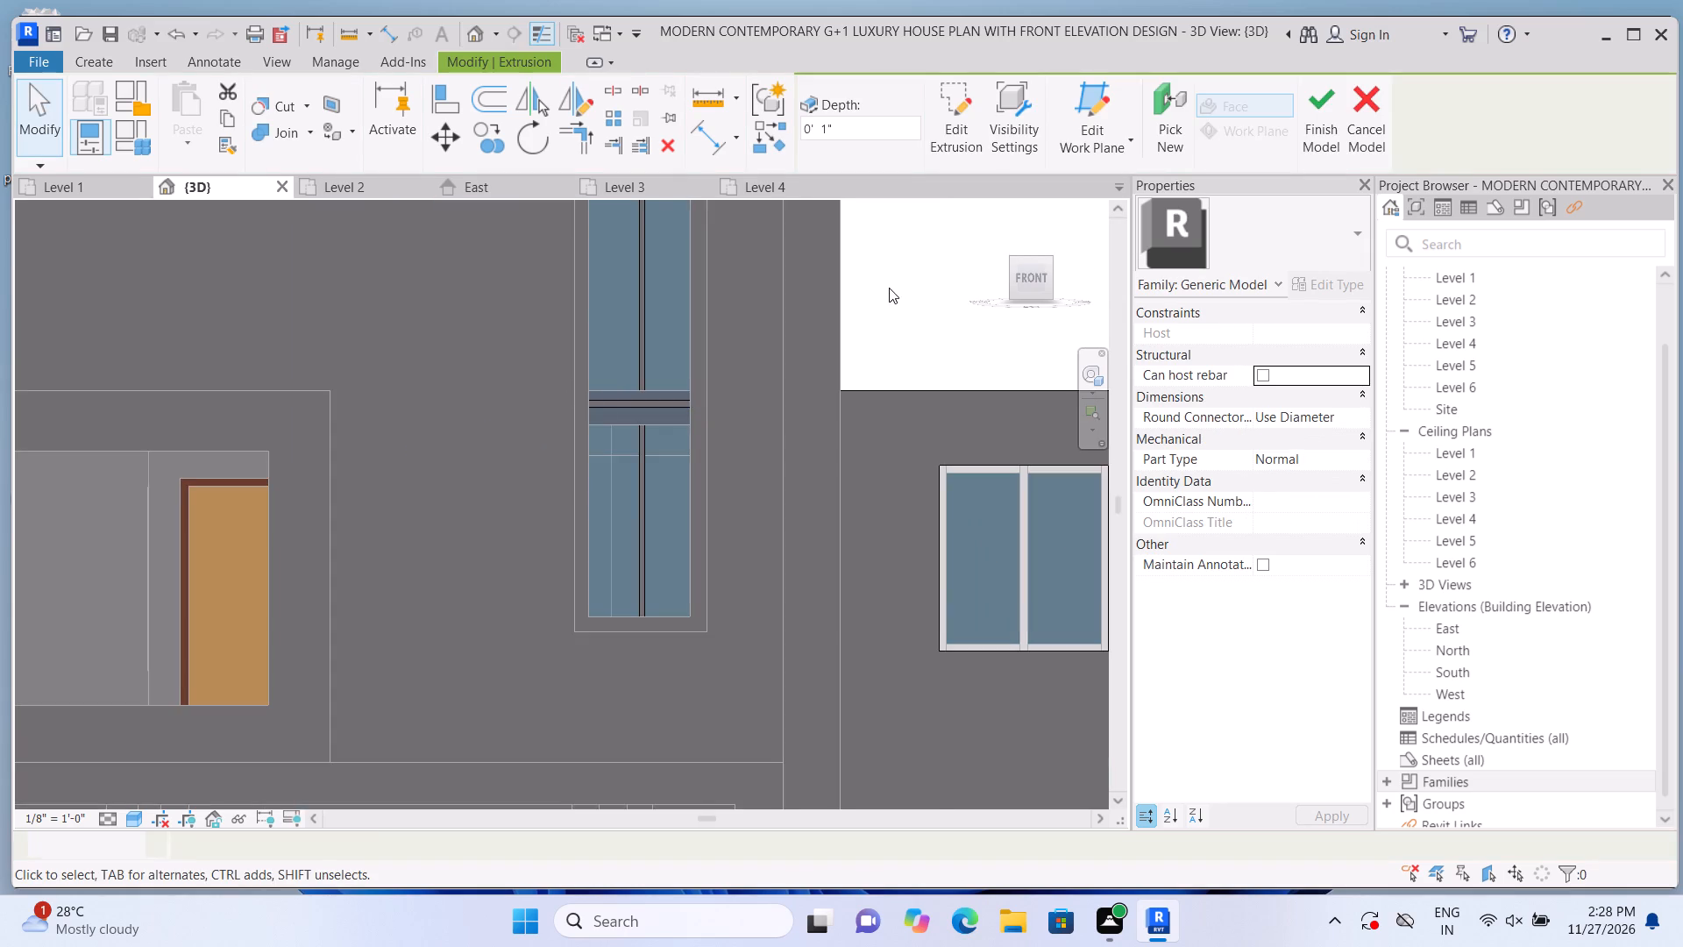
Delete the vertical and horizontal bar extrusions from the tall stair window.
scroll(888, 295, "down", 2)
middle_click_drag(844, 324, 736, 388)
scroll(694, 406, "down", 2)
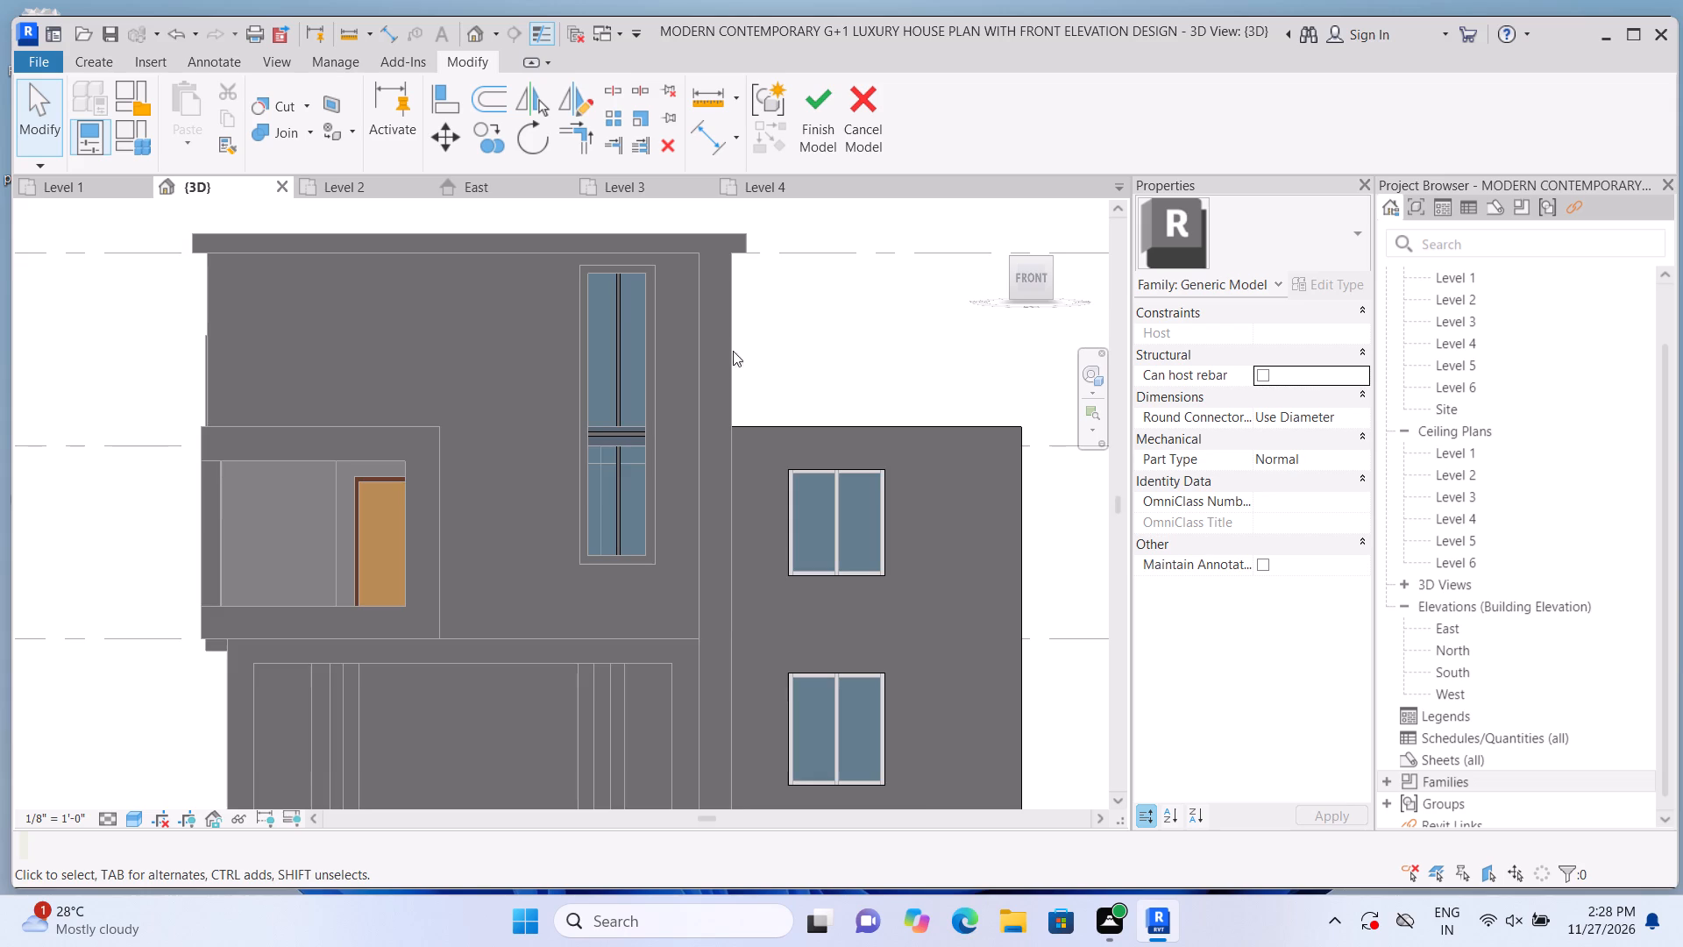
scroll(600, 429, "up", 4)
scroll(697, 431, "down", 3)
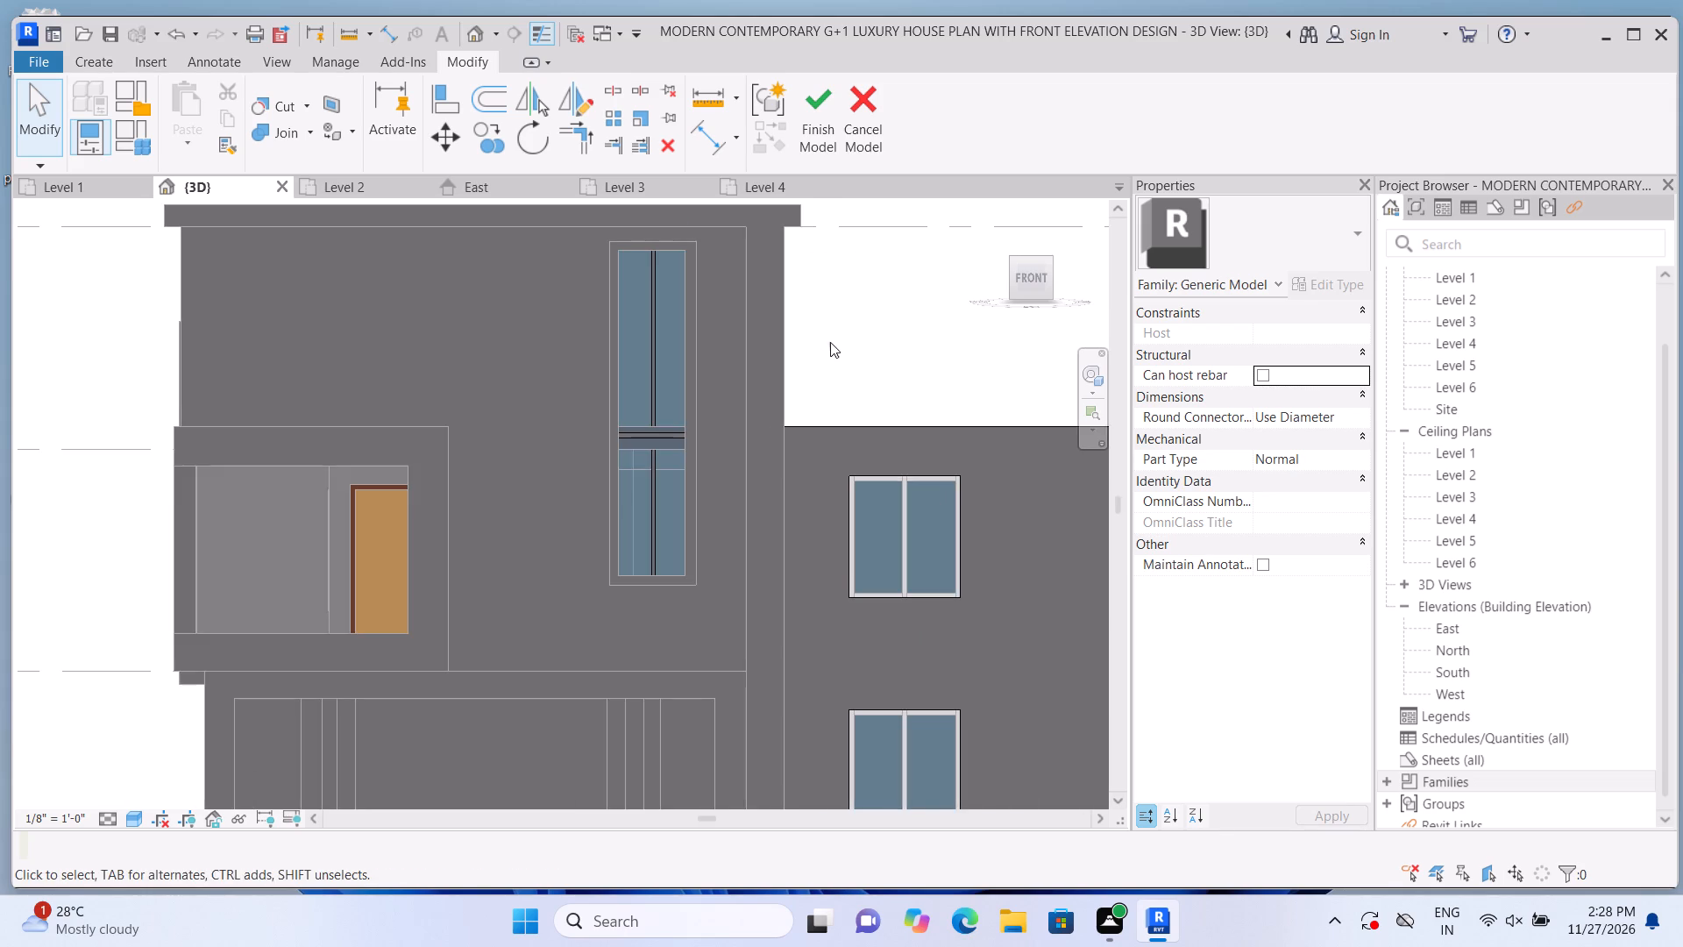
middle_click_drag(834, 348, 742, 411)
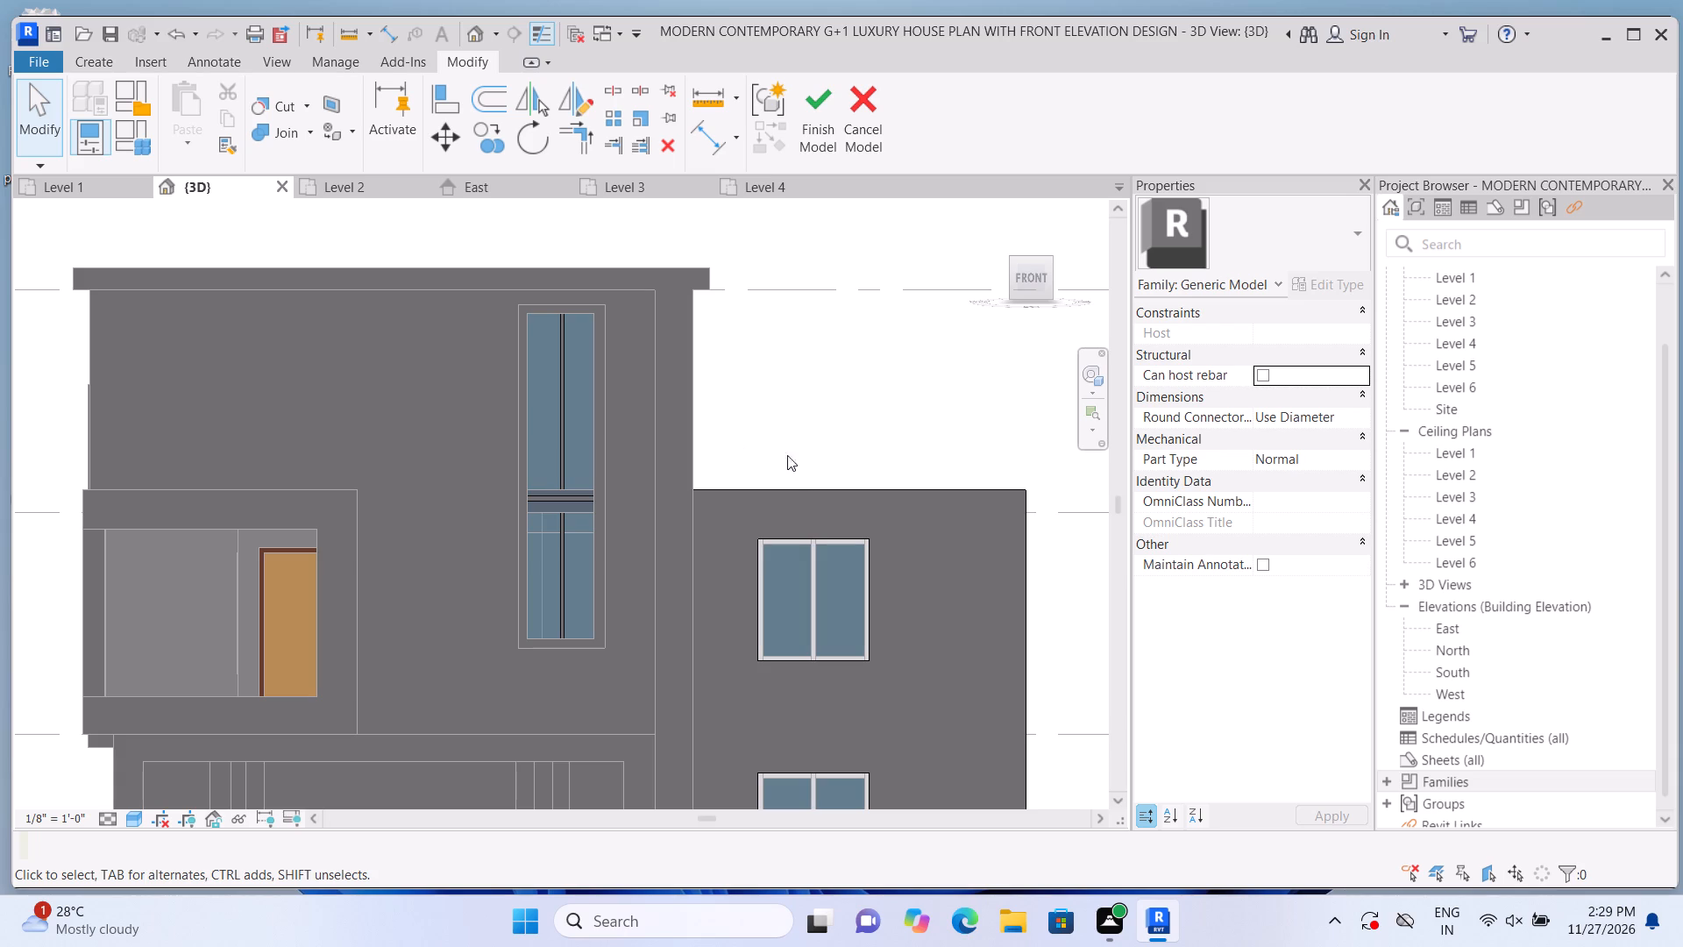
scroll(754, 449, "down", 6)
middle_click_drag(841, 412, 820, 427)
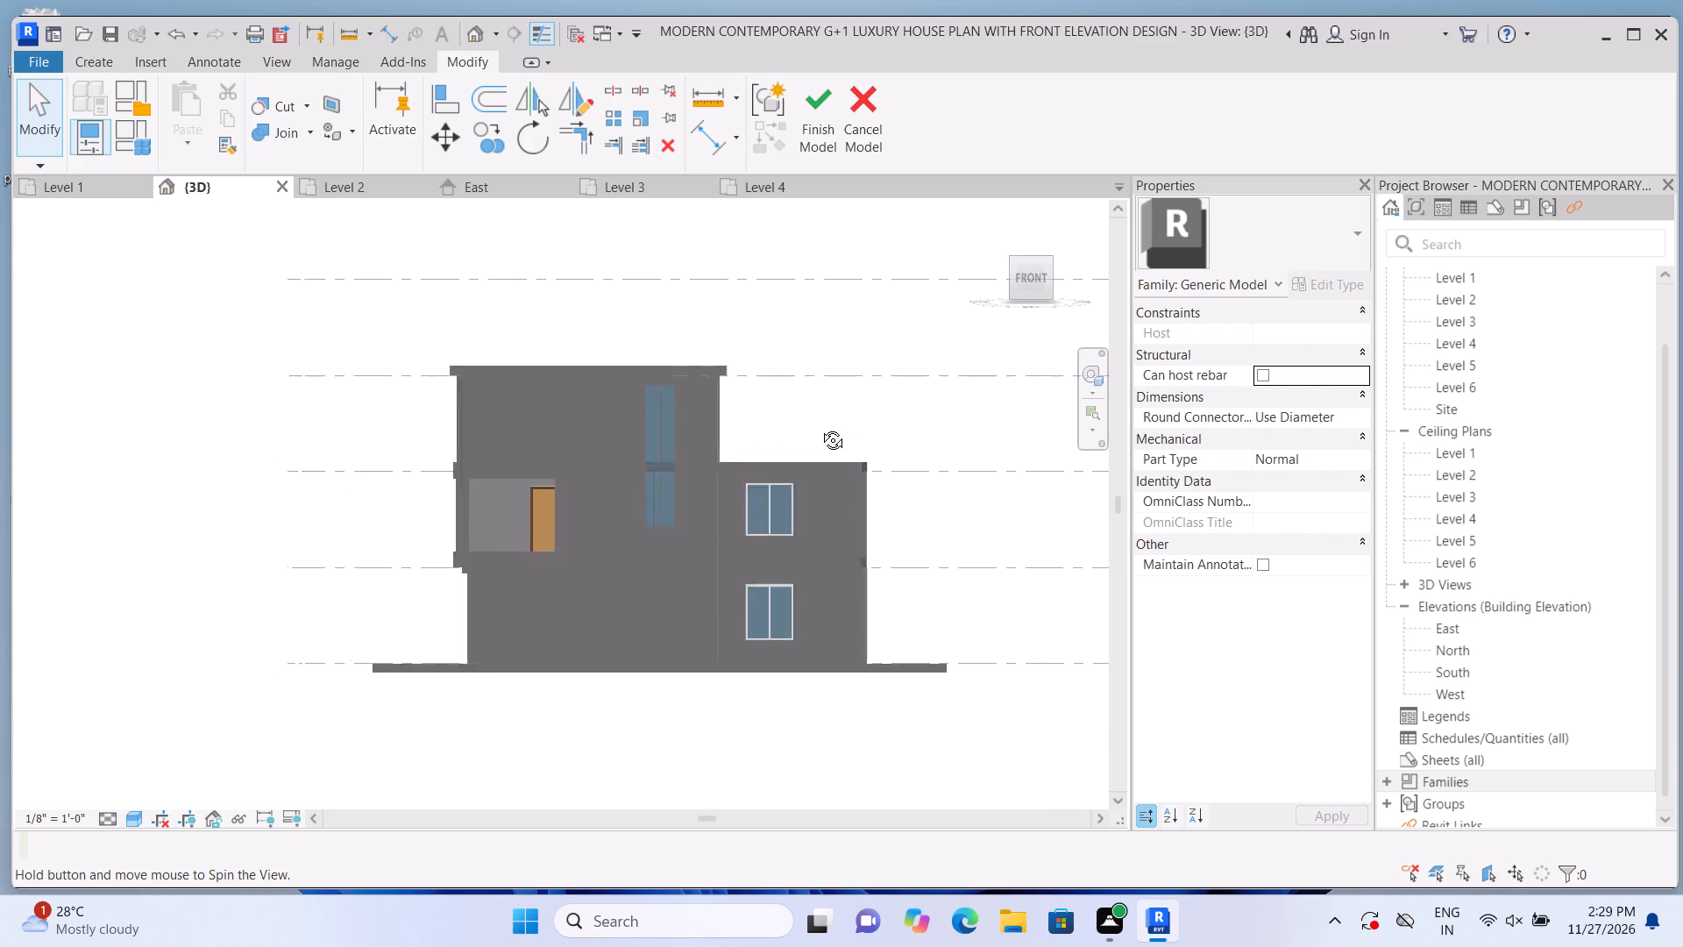
middle_click_drag(820, 427, 770, 456)
scroll(520, 569, "up", 5)
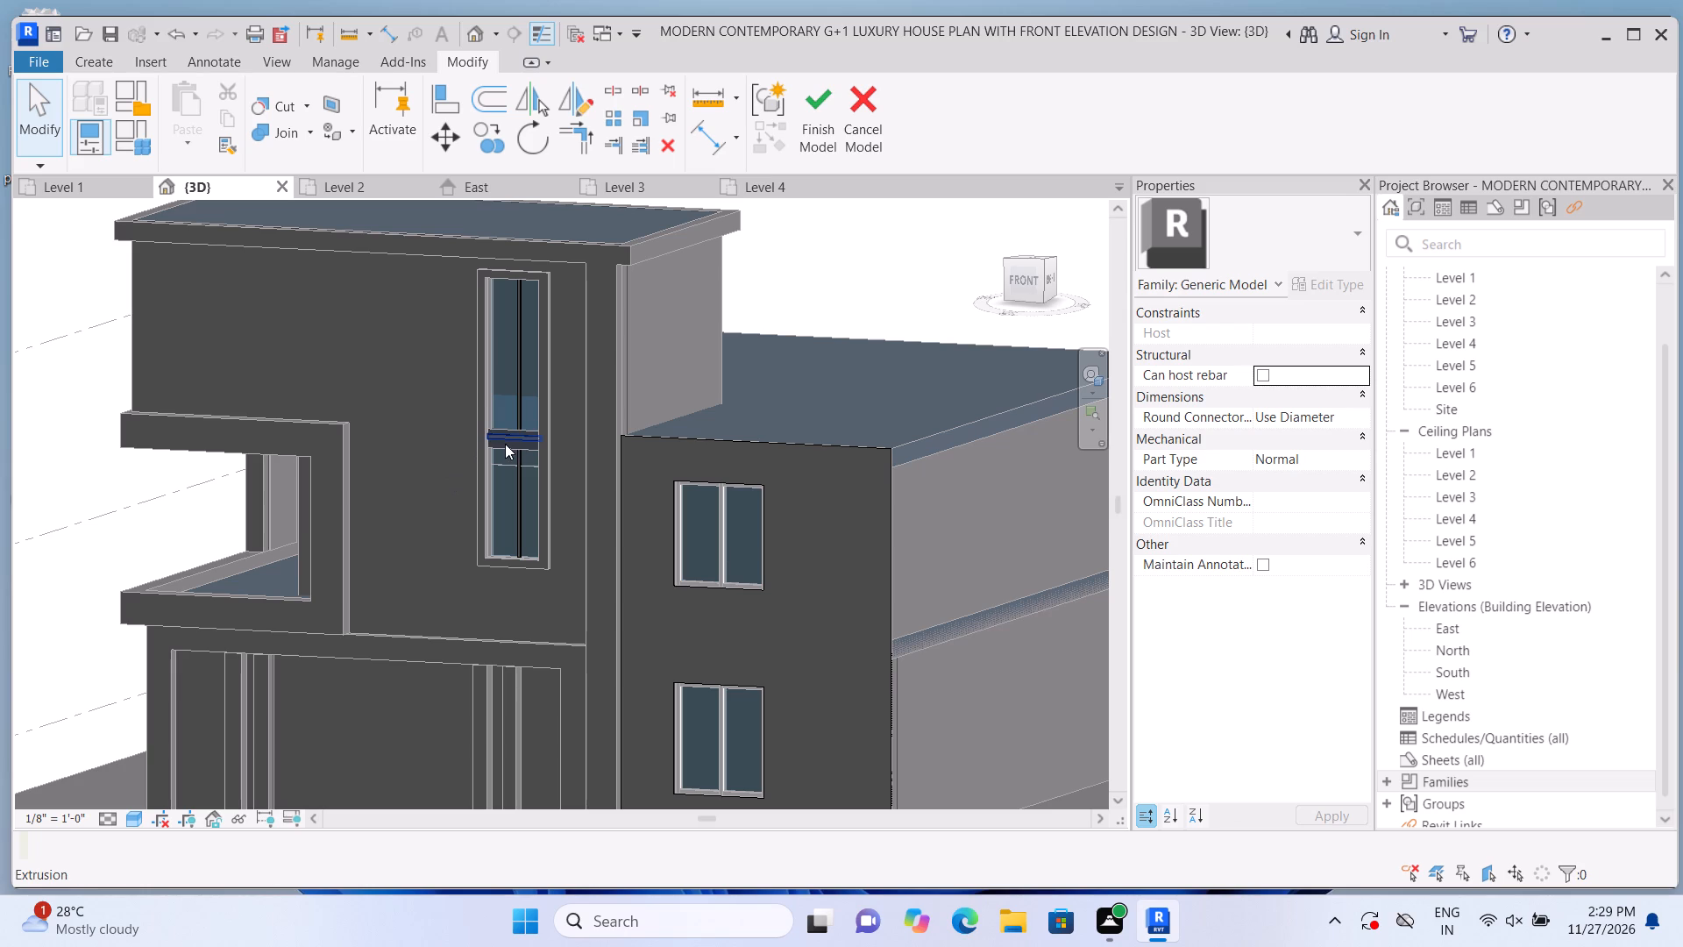
left_click(523, 401)
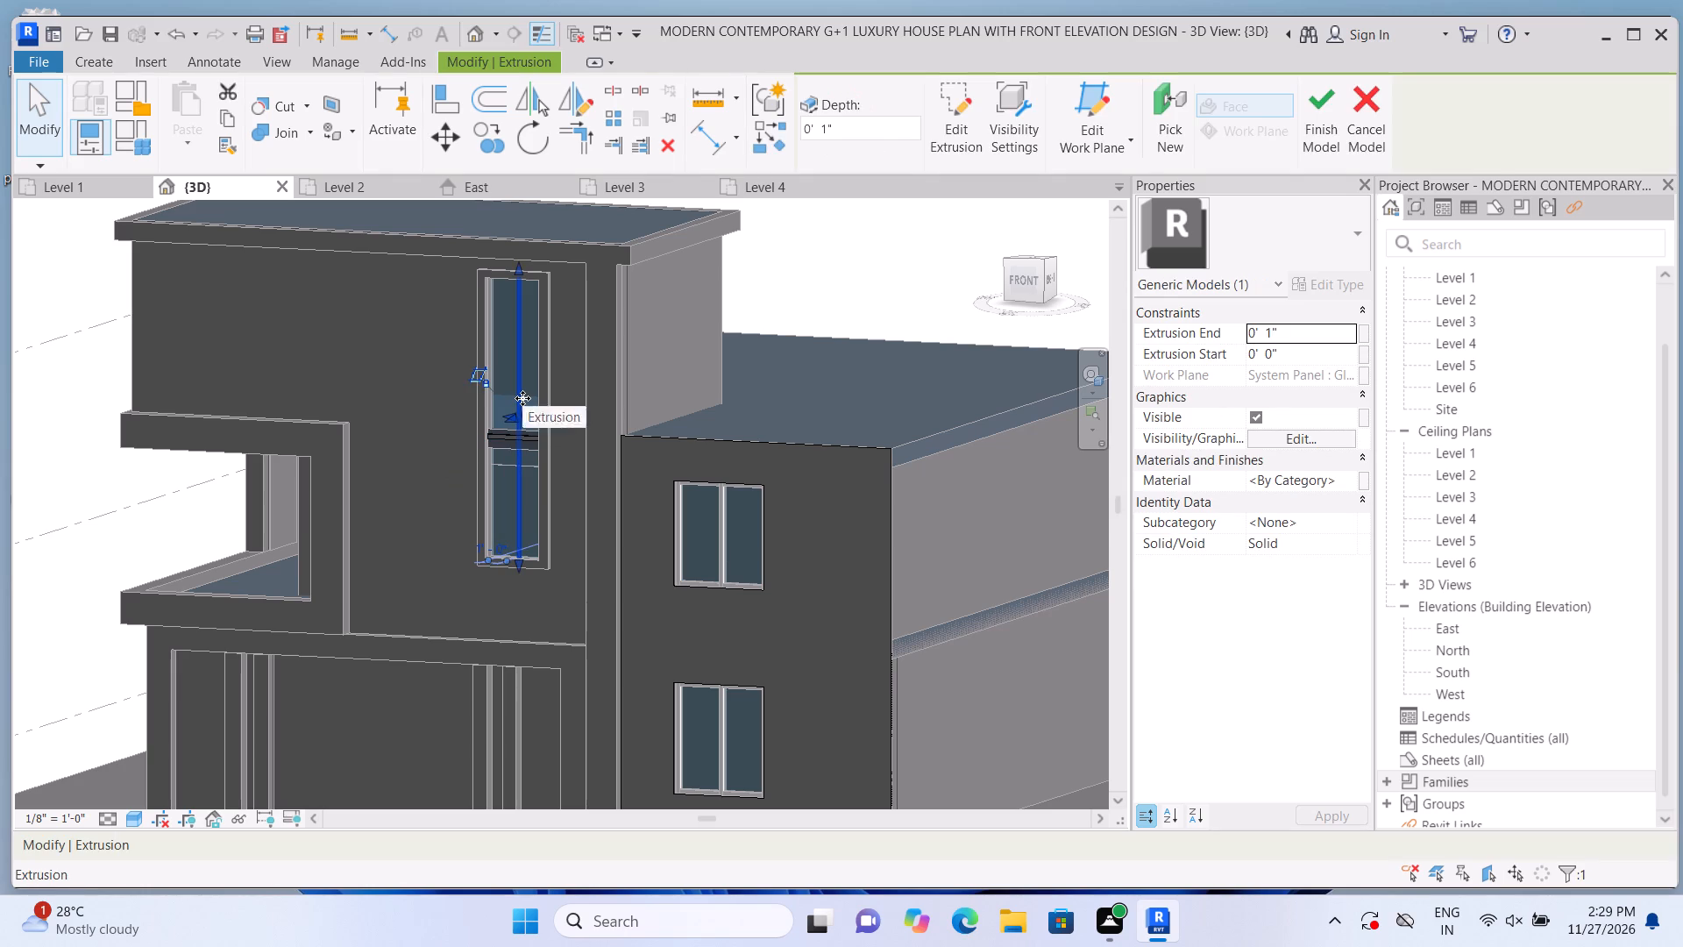
key("Delete")
scroll(504, 443, "up", 2)
left_click(517, 433)
key("Delete")
Examine the tall stair window and the front facade up close and from several angles.
scroll(515, 458, "down", 1)
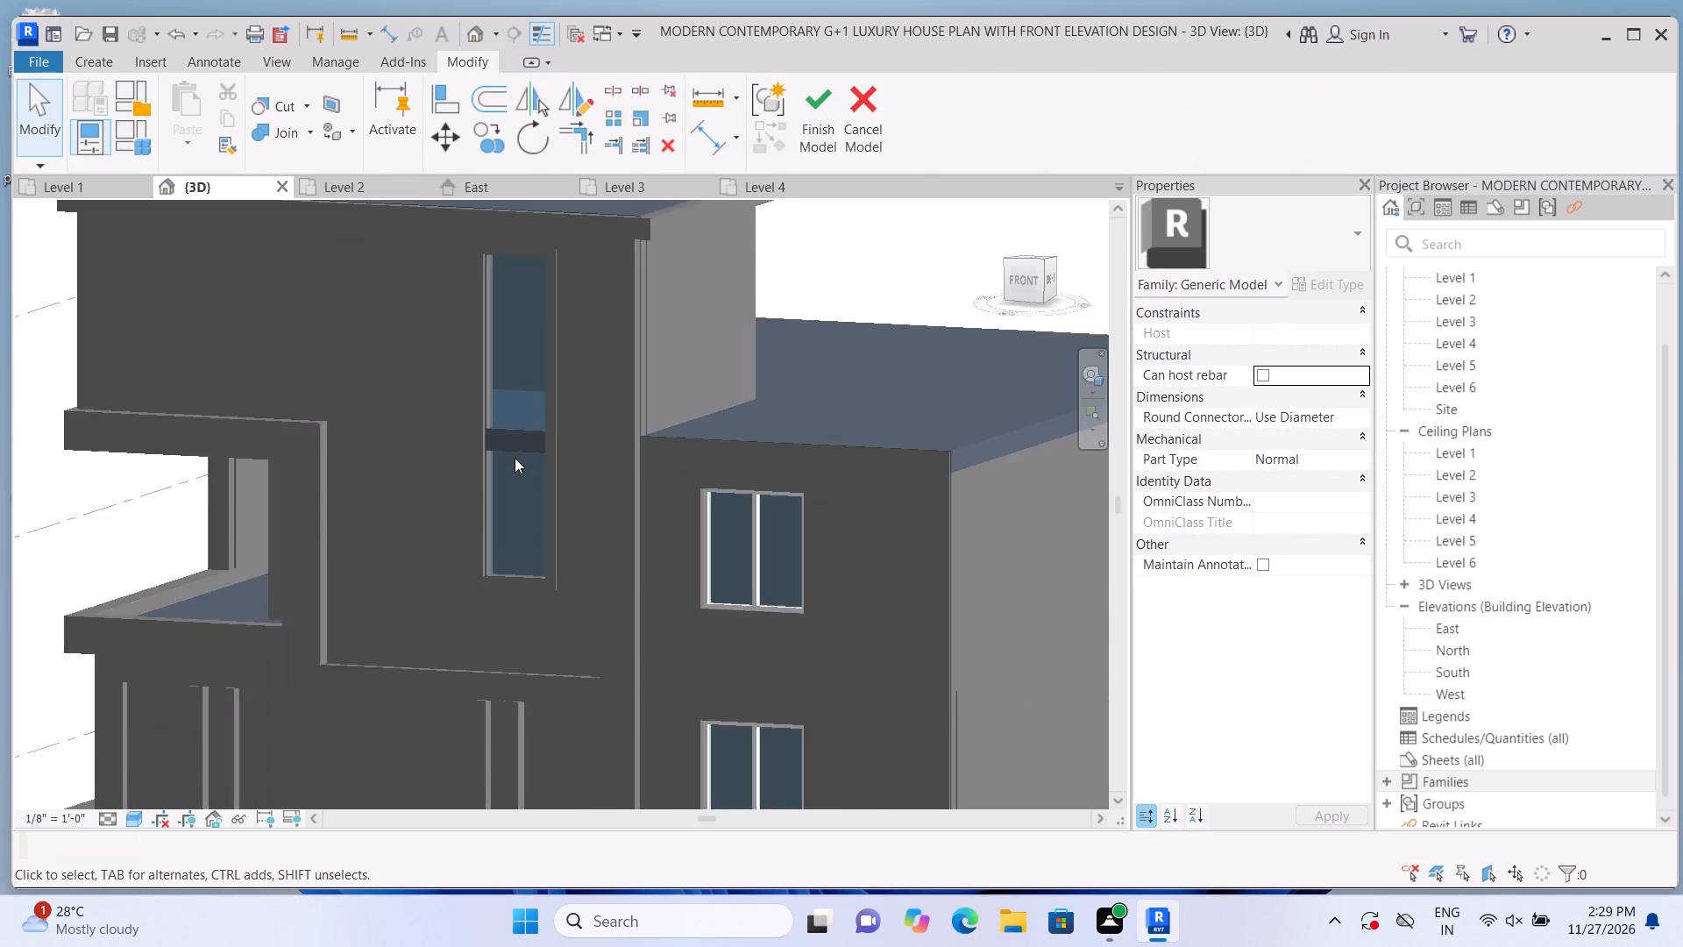
scroll(515, 458, "down", 1)
scroll(515, 458, "up", 7)
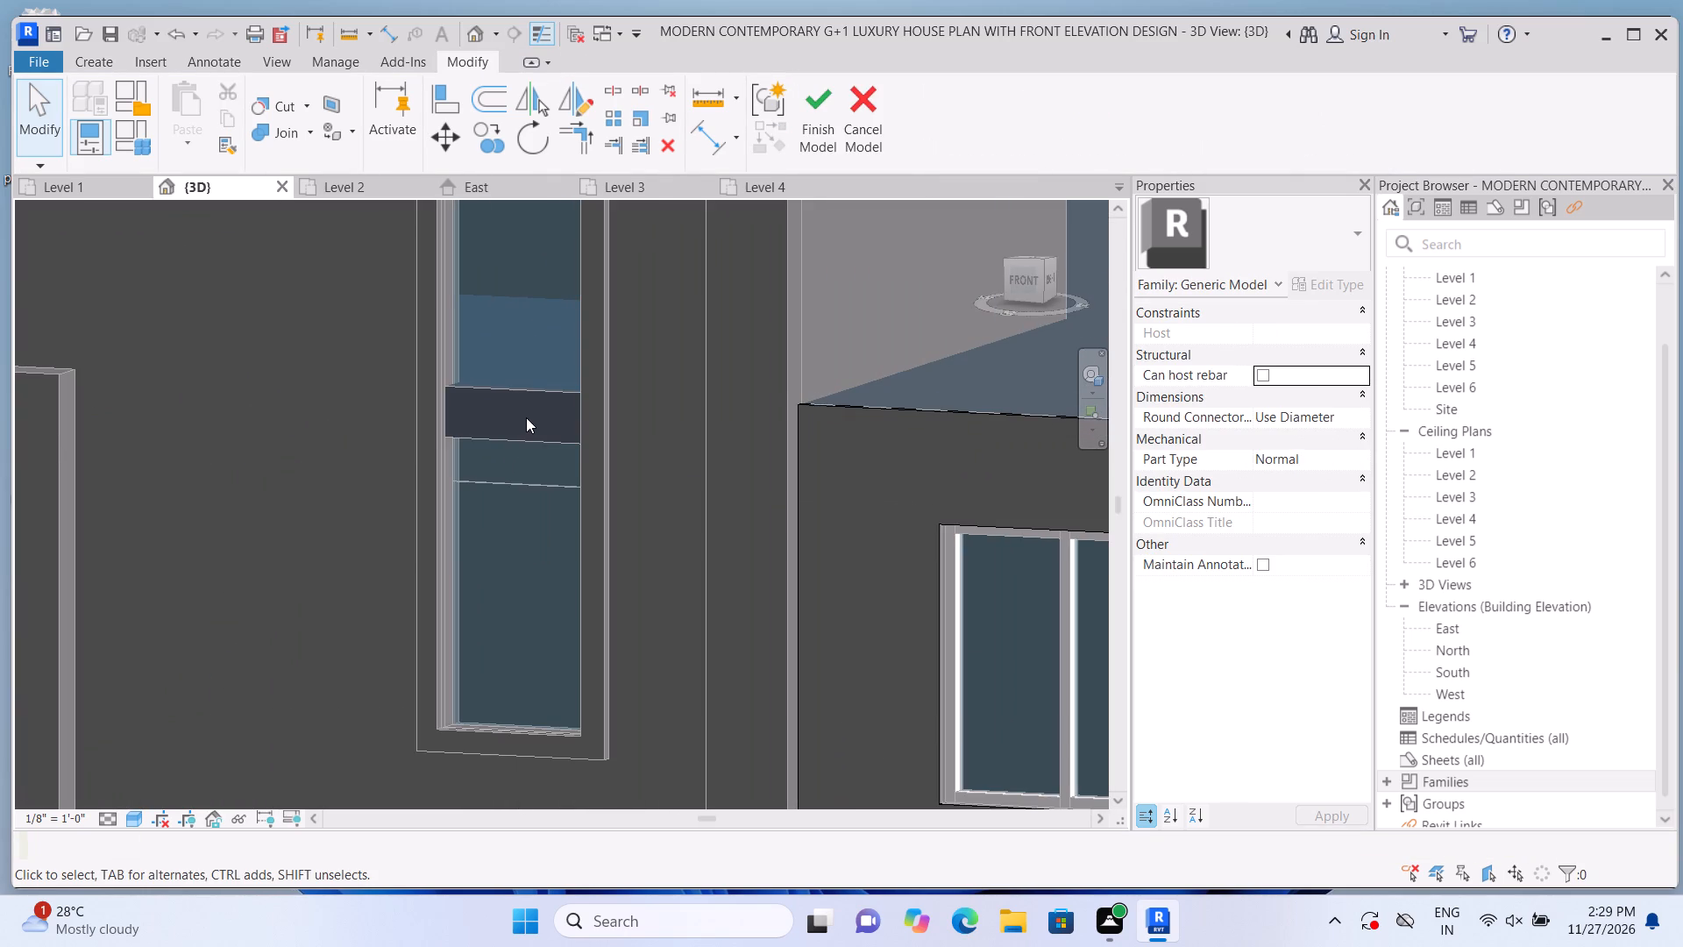
scroll(526, 420, "down", 4)
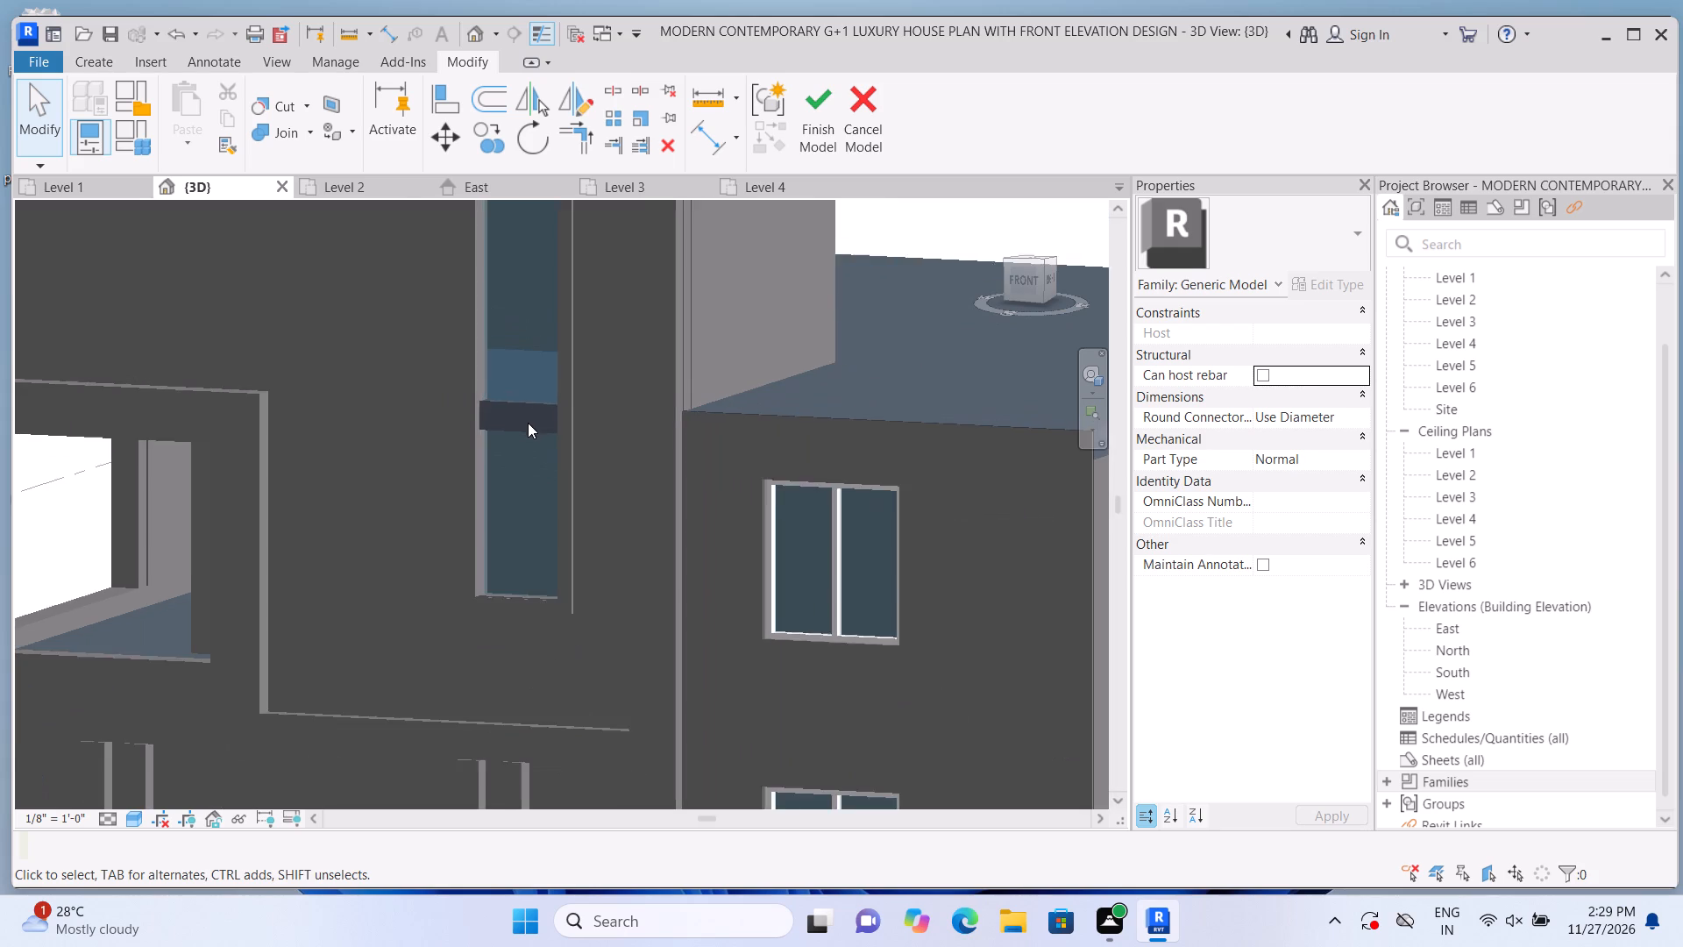
scroll(528, 424, "down", 5)
scroll(511, 607, "down", 3)
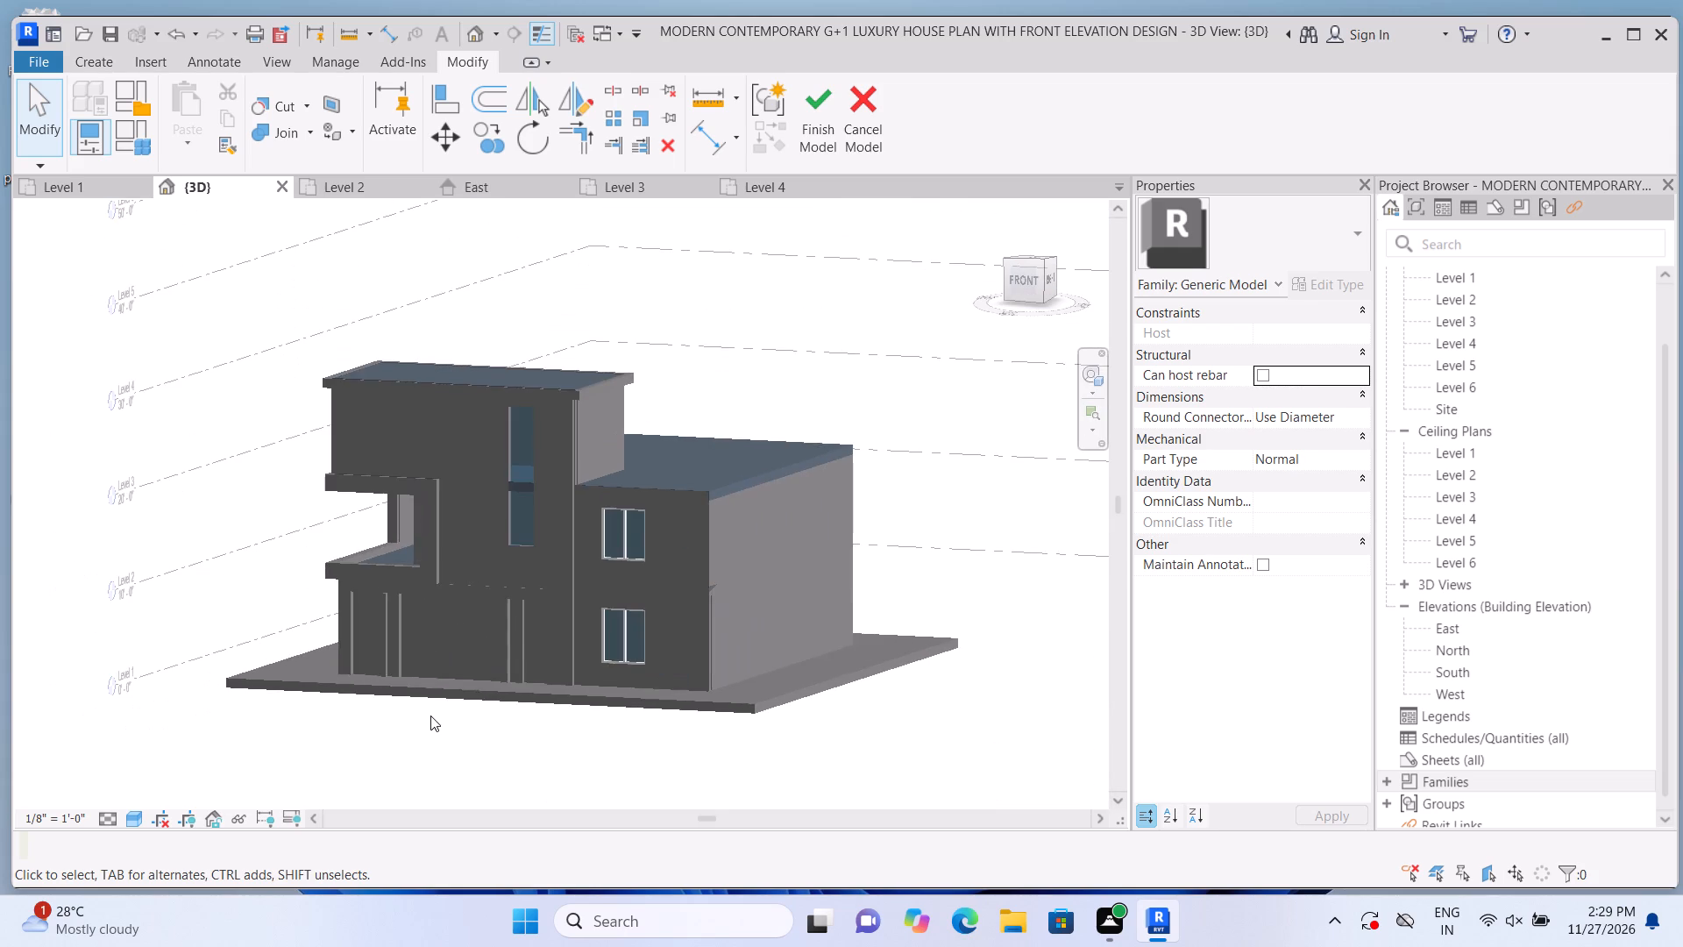
scroll(505, 764, "up", 2)
scroll(521, 464, "up", 7)
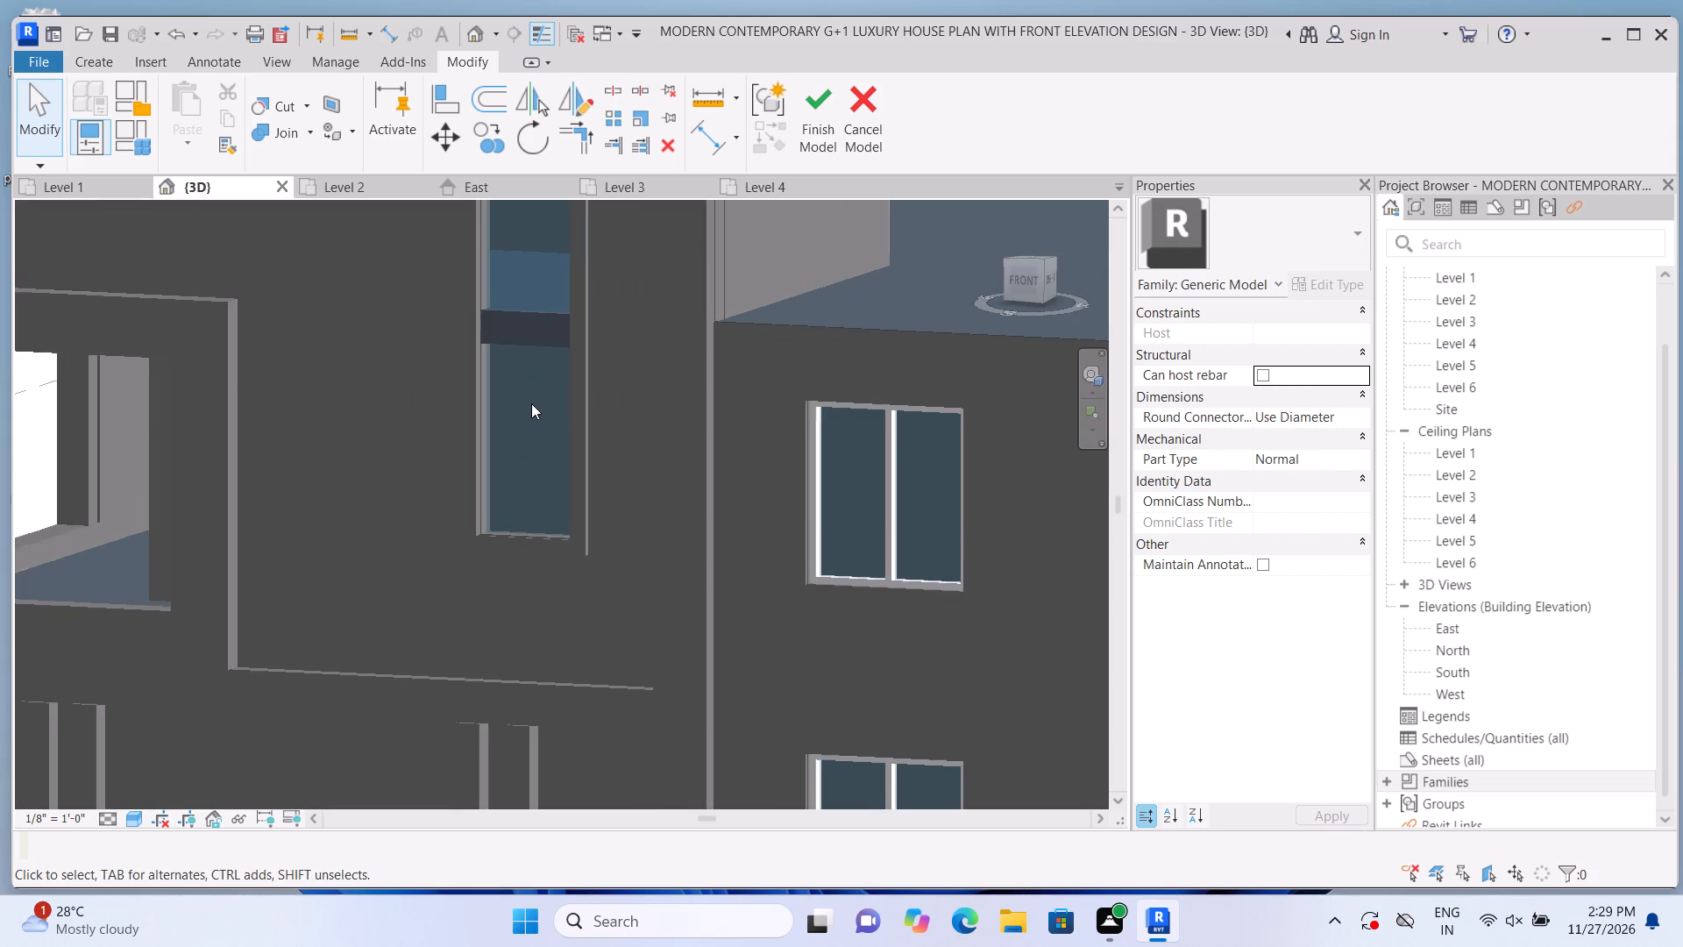
scroll(530, 414, "down", 8)
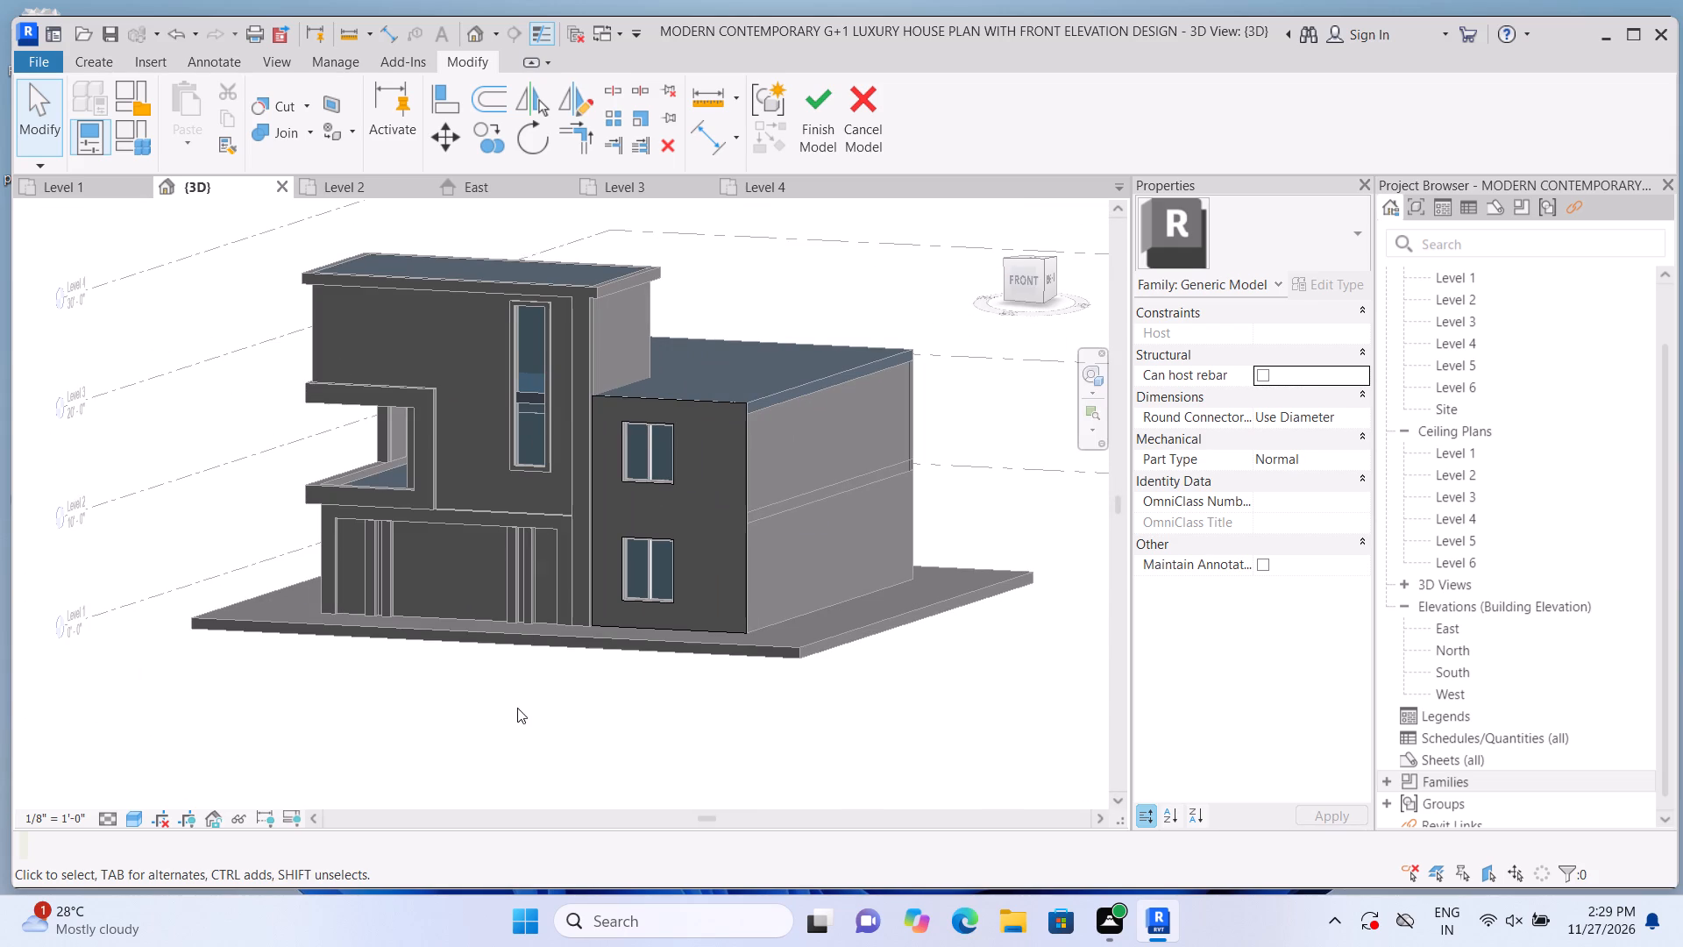
middle_click_drag(303, 669, 343, 695)
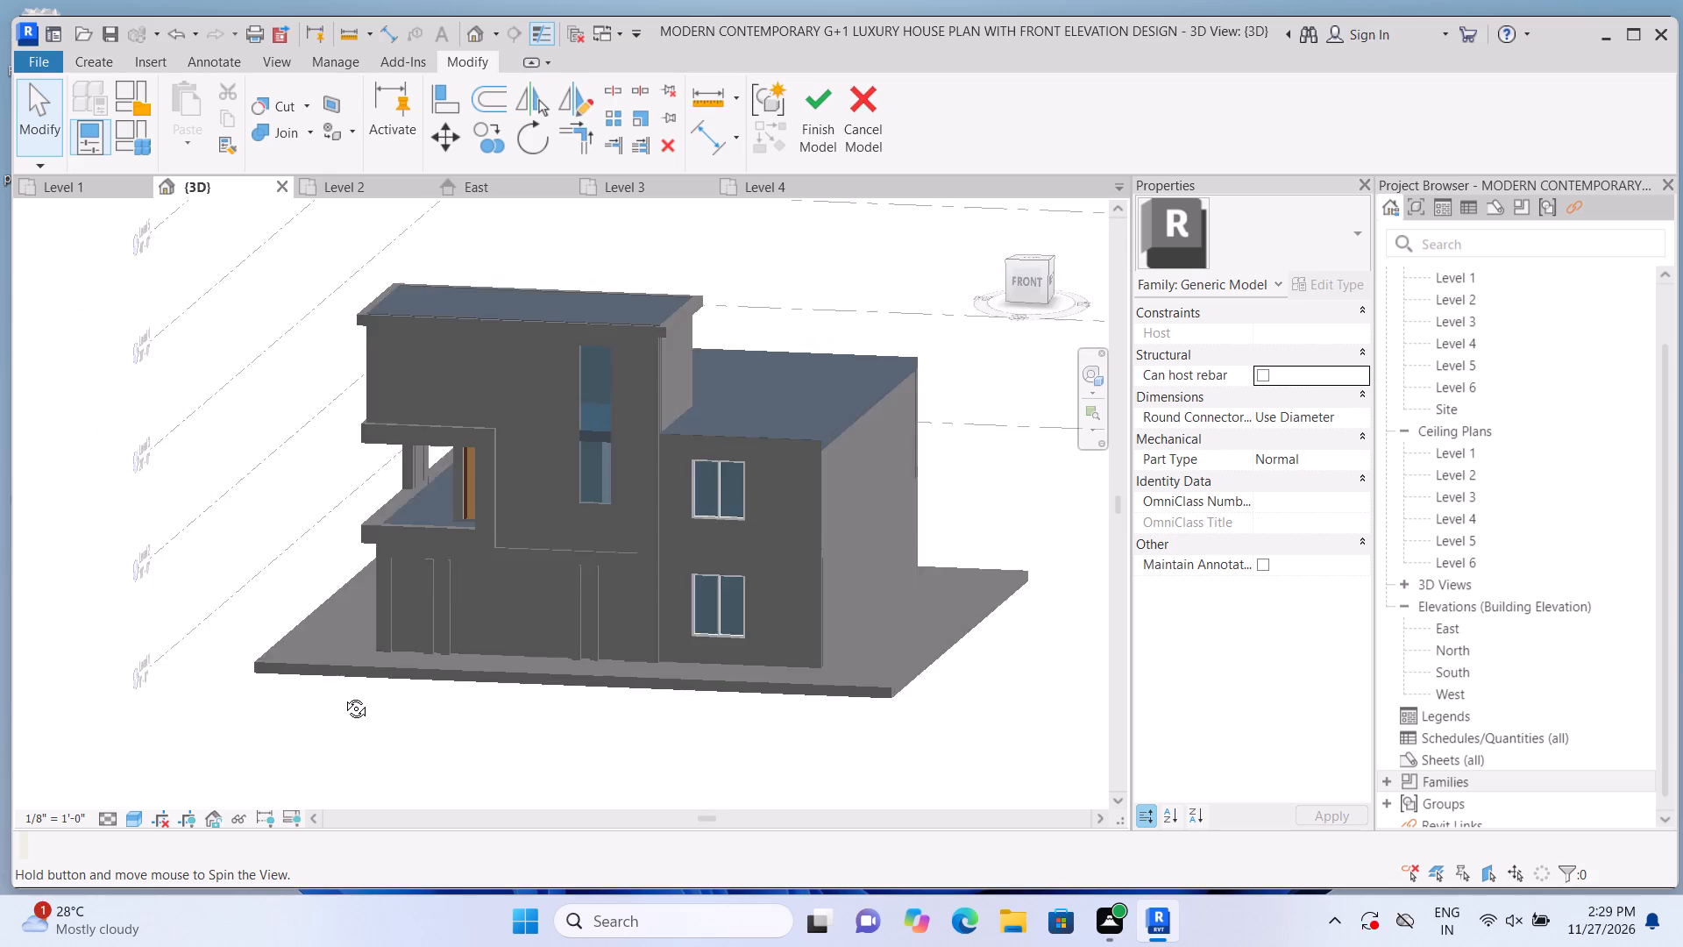
middle_click_drag(343, 695, 392, 698)
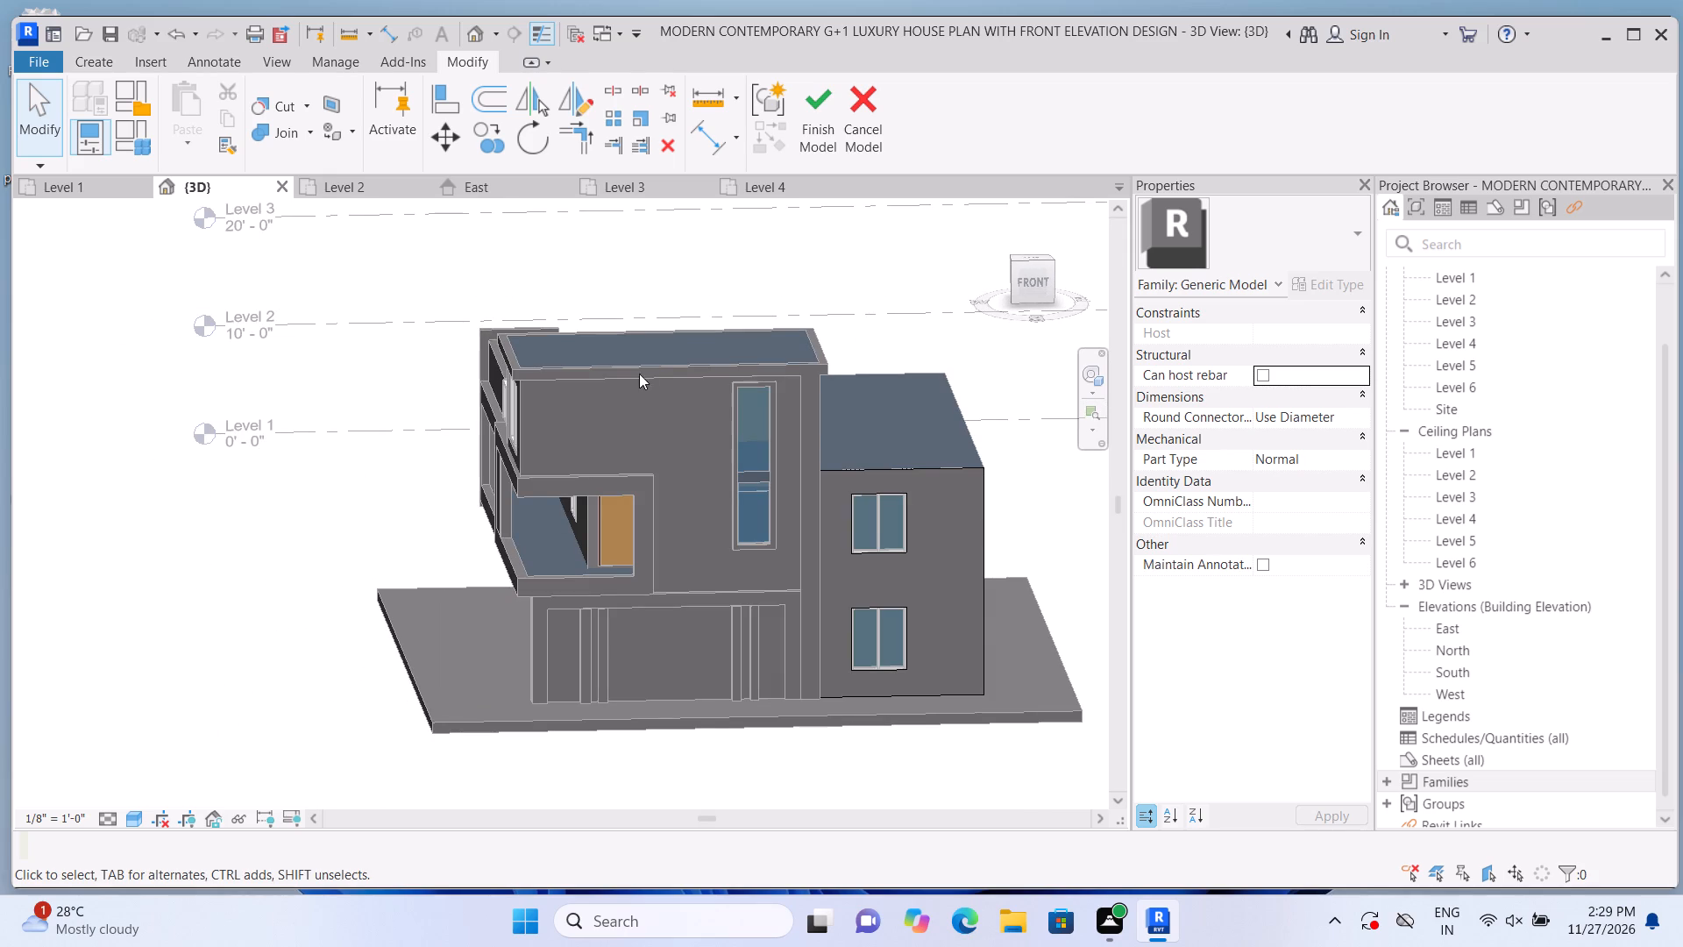
Finish the in-place generic model.
left_click(802, 132)
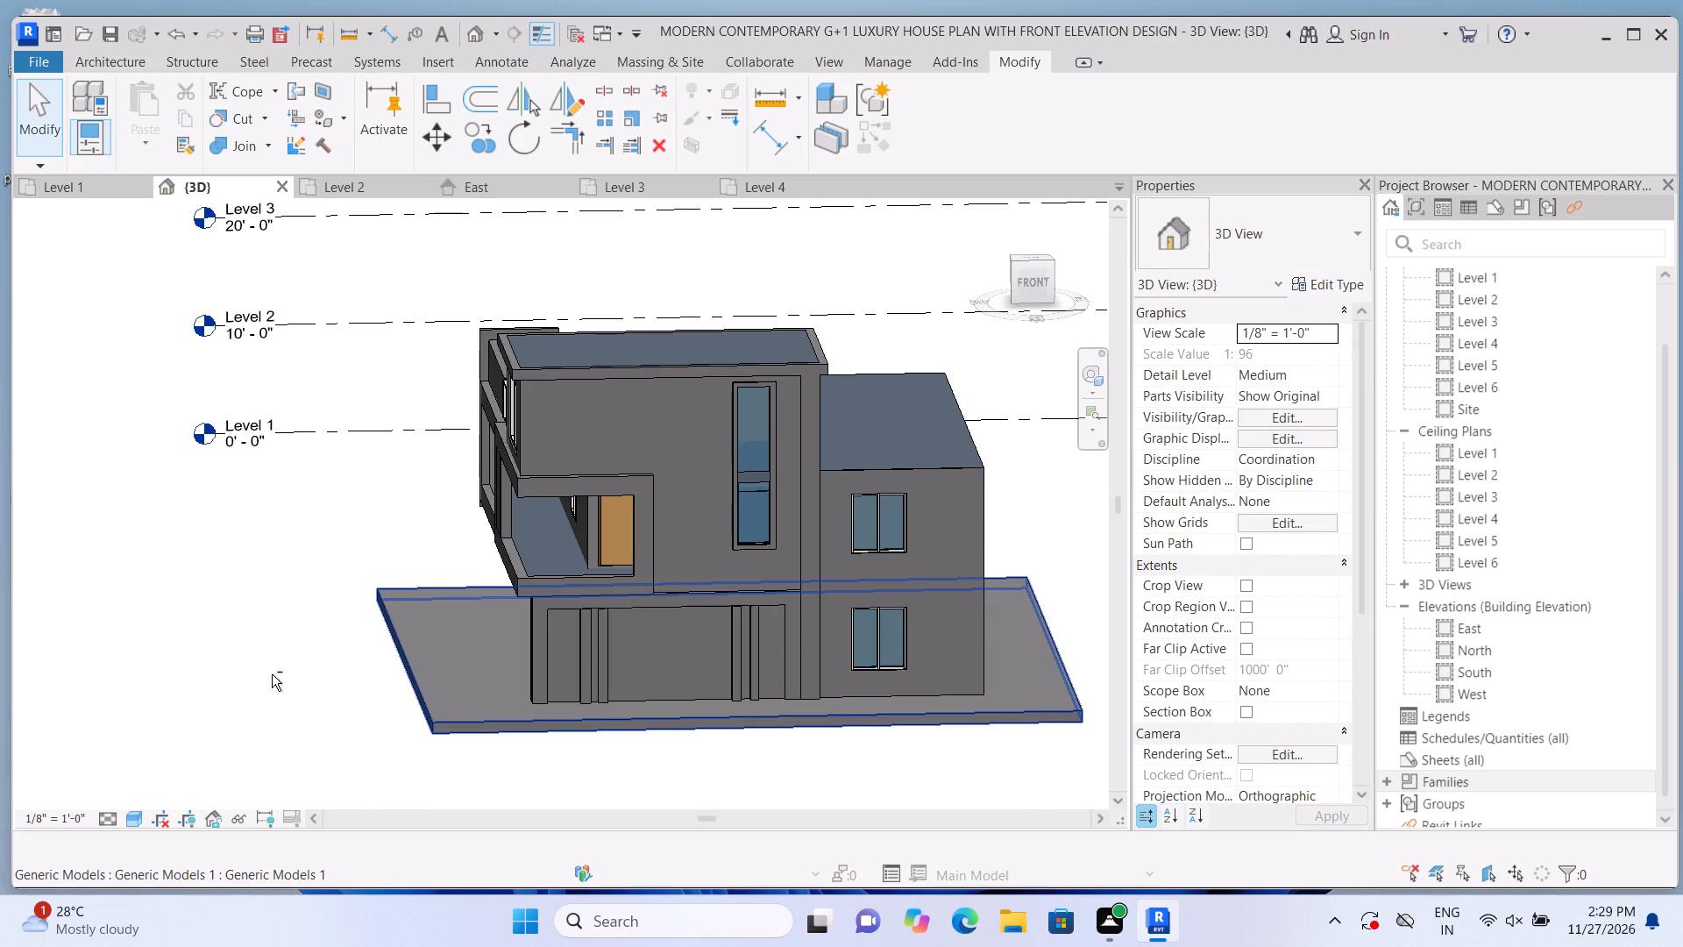
Examine the whole house from the front corner, including the projecting balconies, side facade and ground-floor wall strips.
scroll(529, 736, "up", 3)
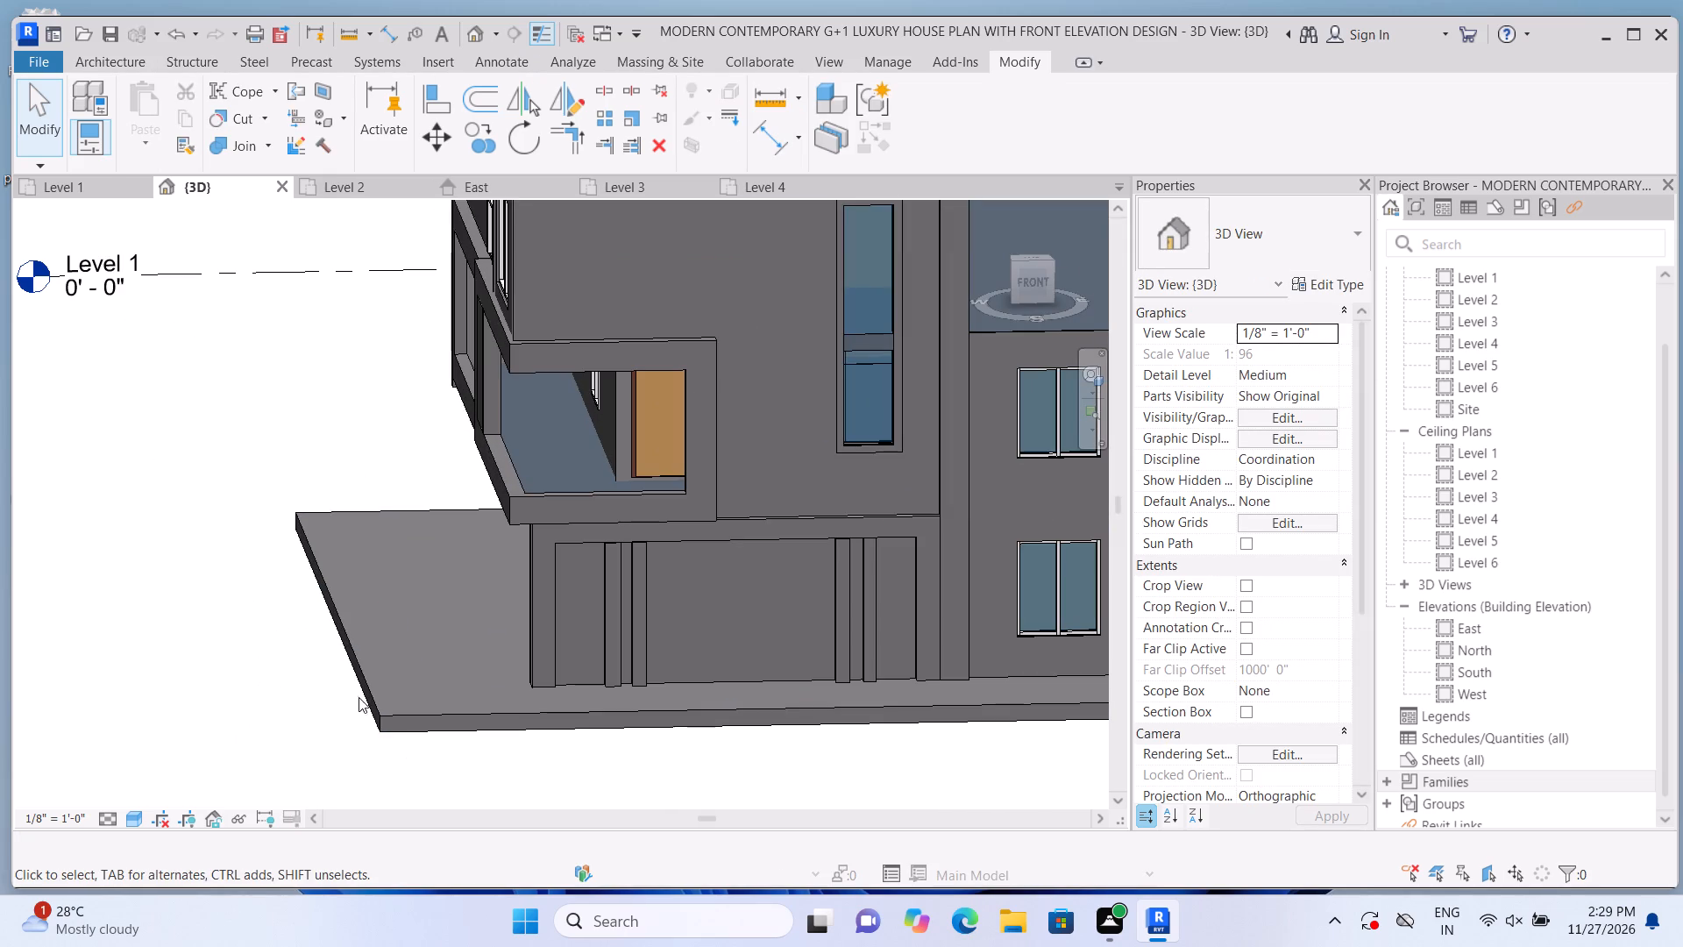
middle_click_drag(363, 684, 426, 692, "shift")
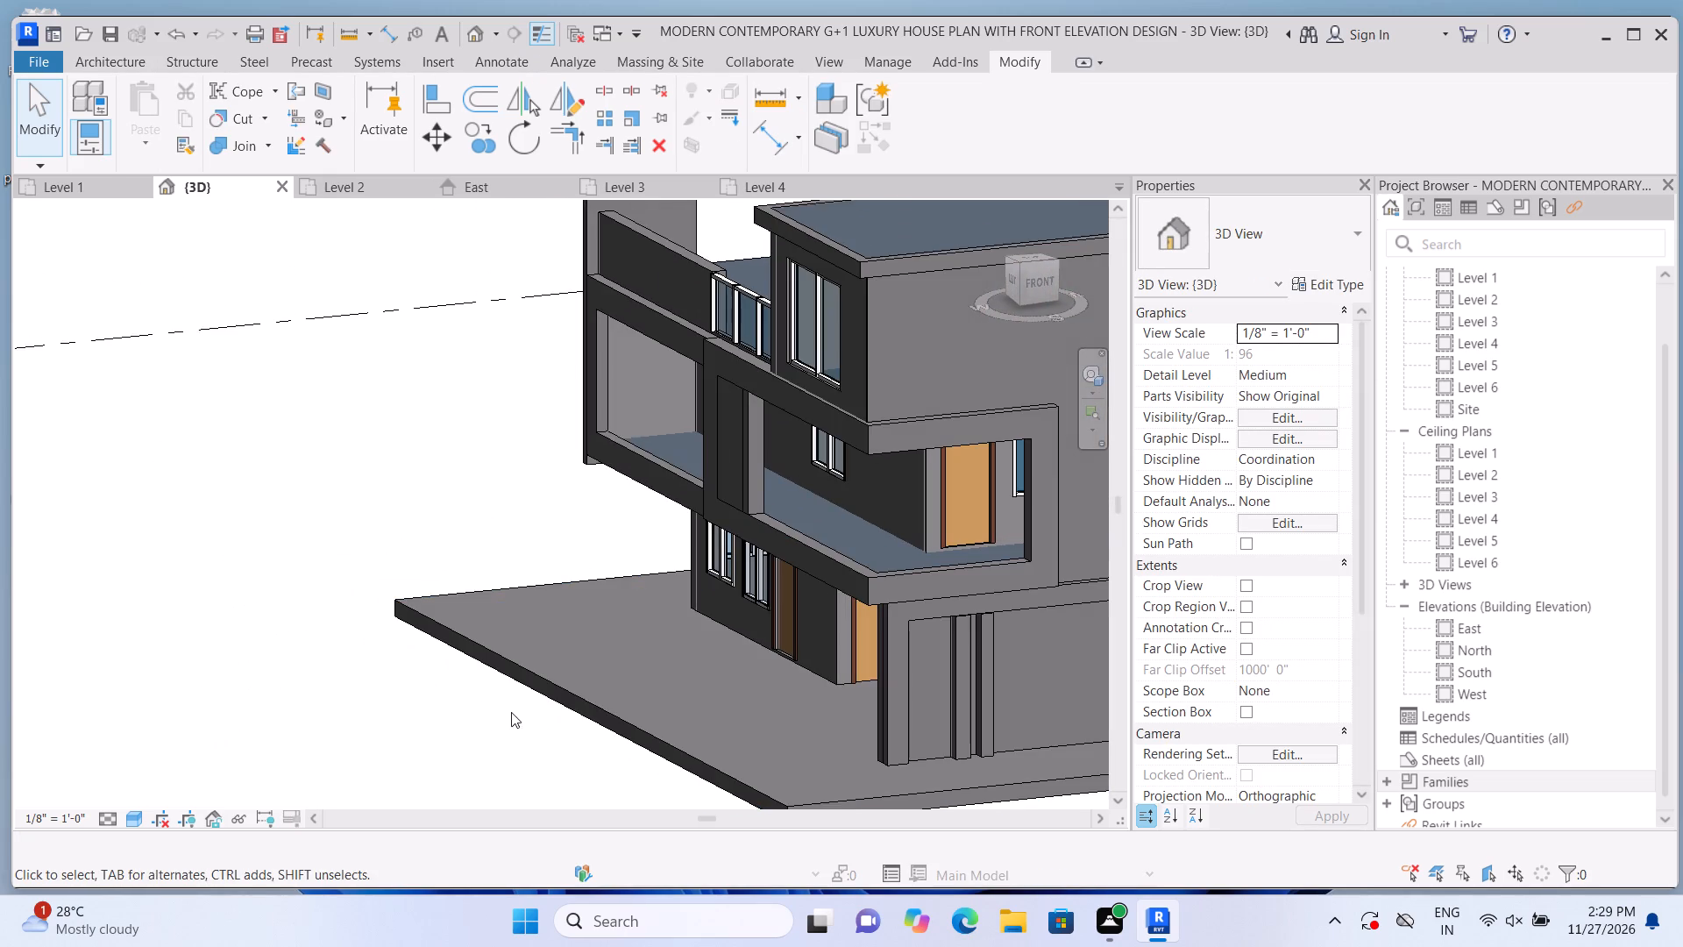
middle_click_drag(494, 708, 182, 605)
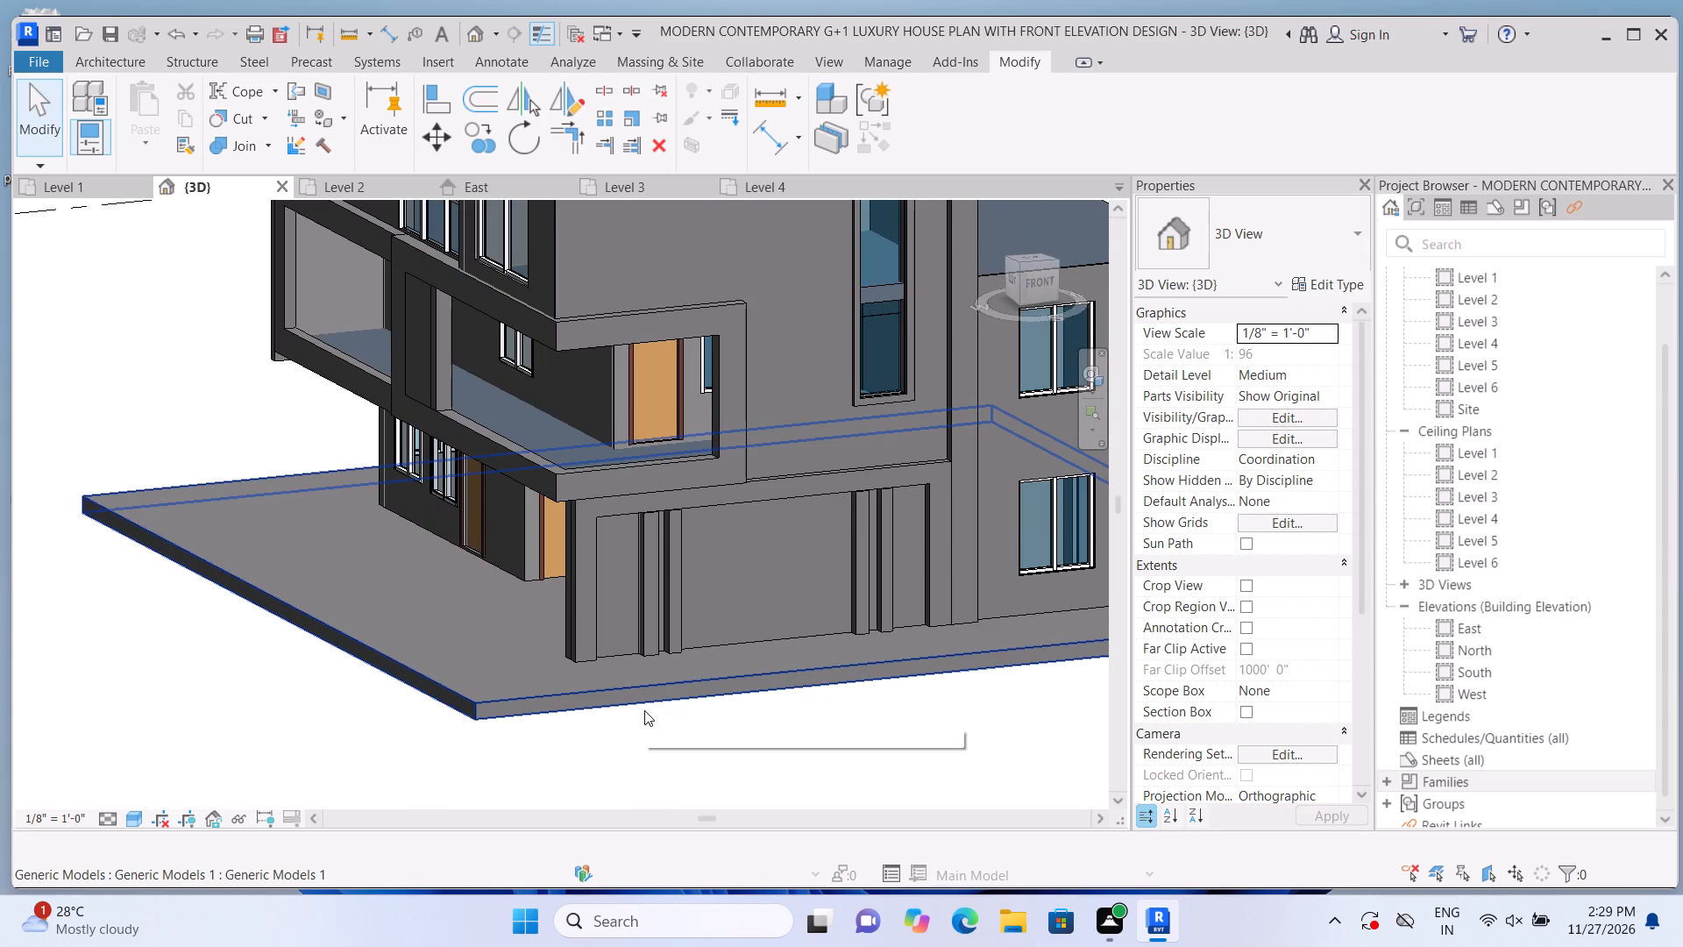
scroll(671, 759, "up", 1)
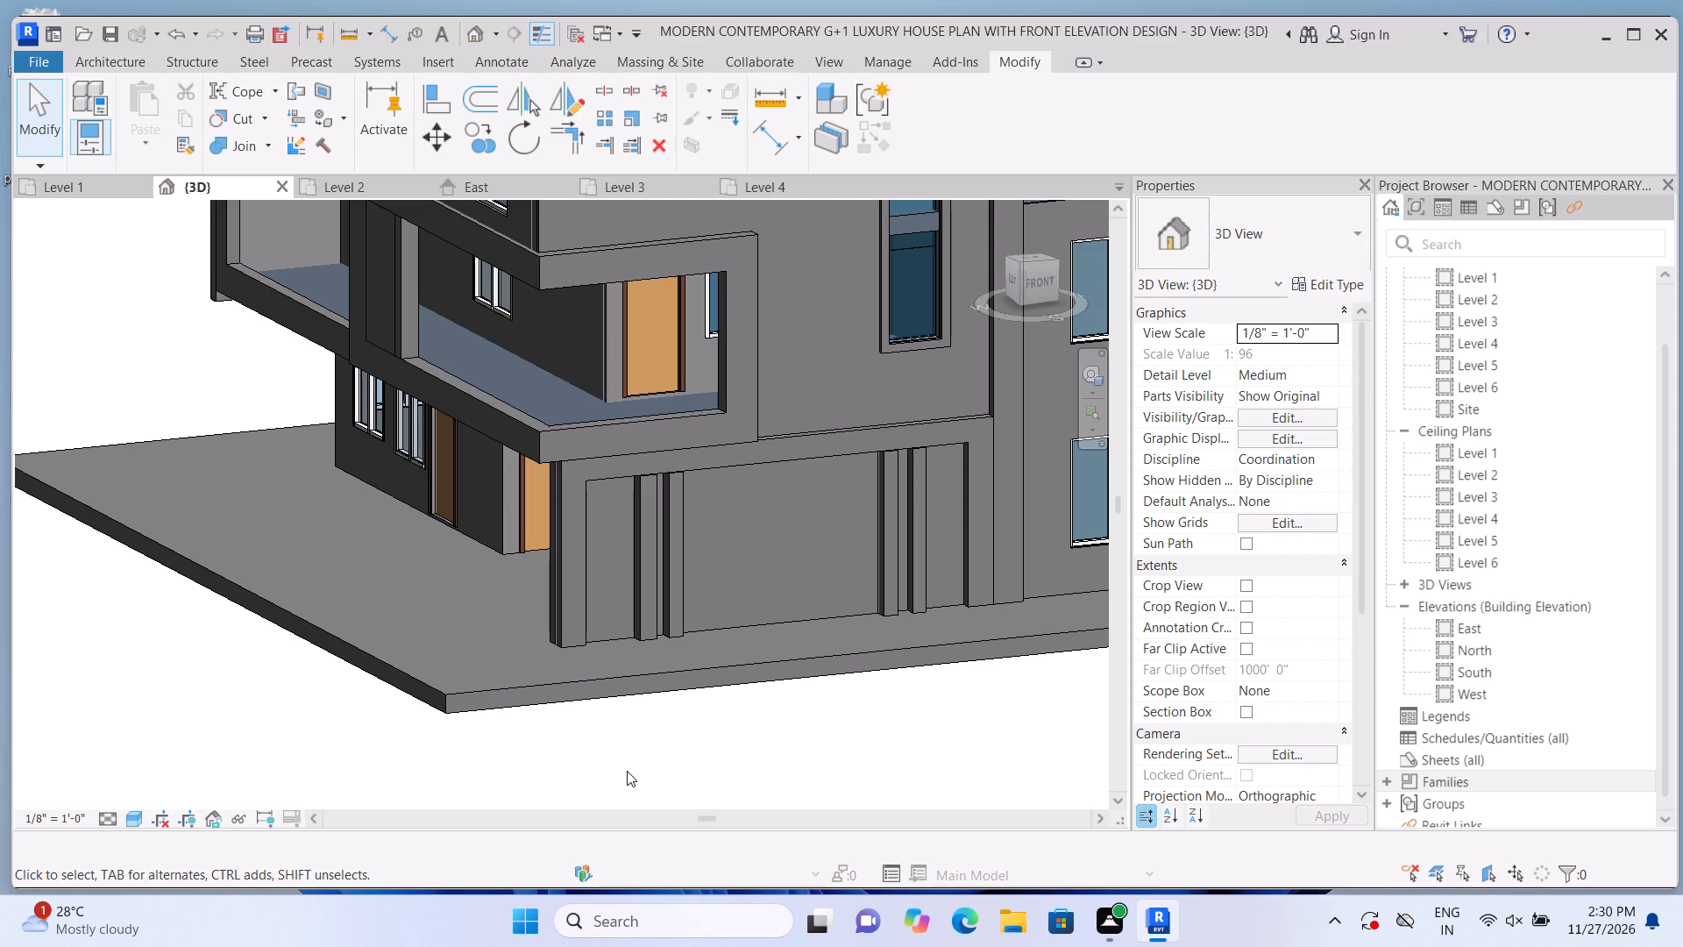
scroll(444, 574, "down", 7)
scroll(449, 677, "up", 1)
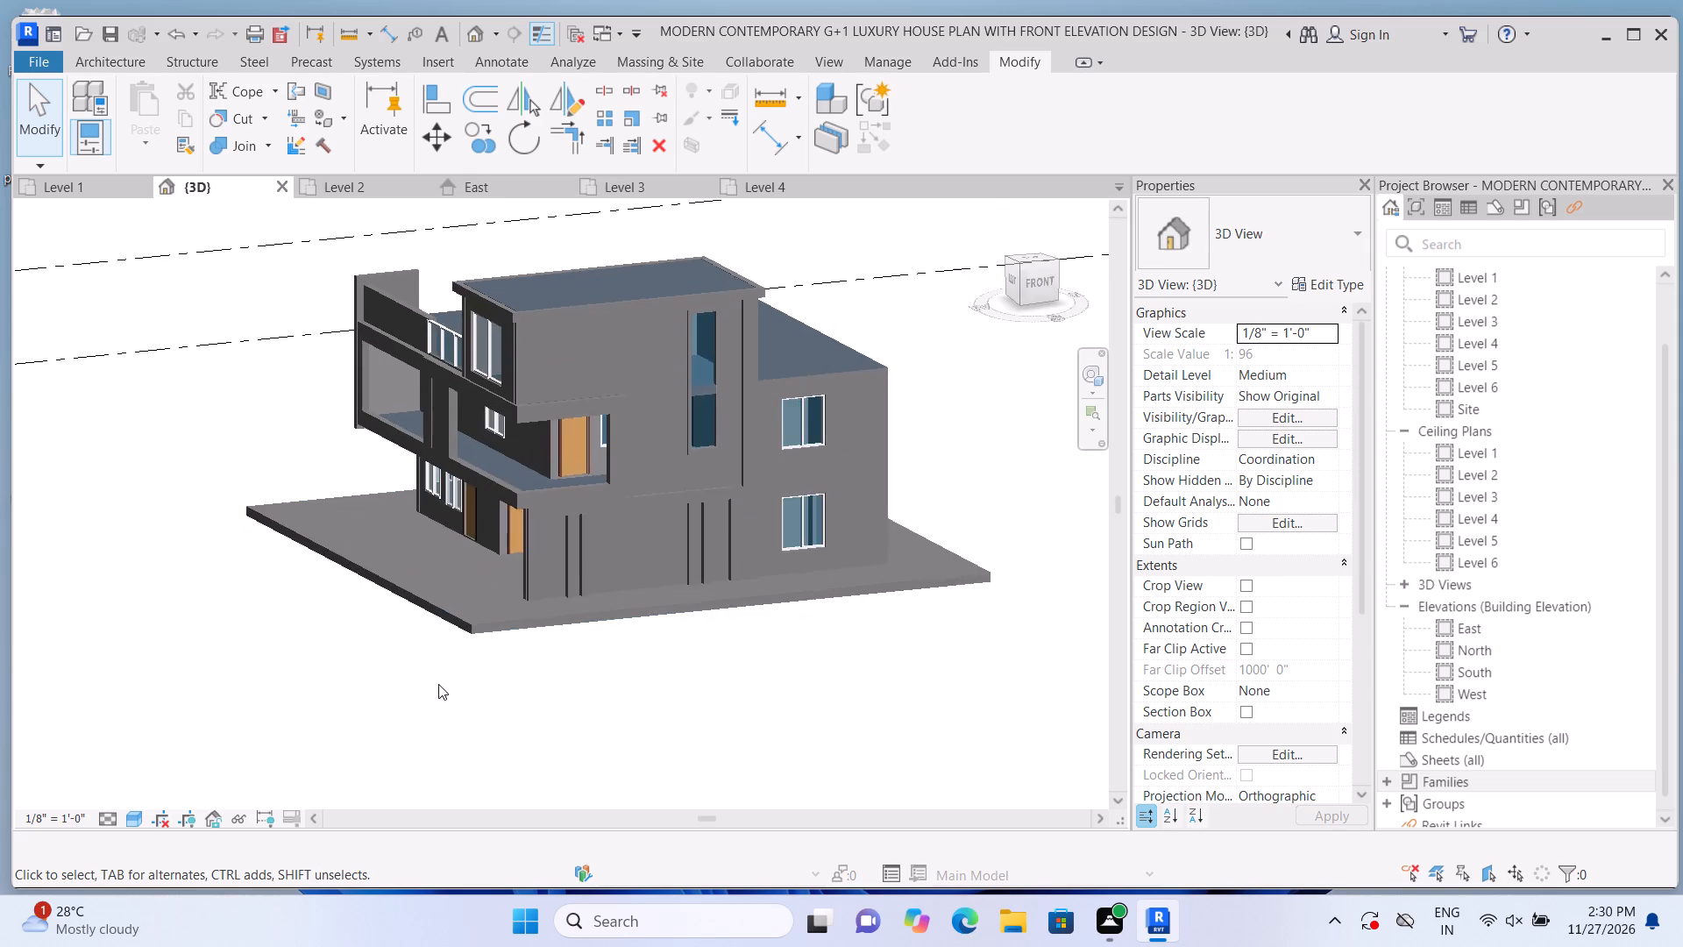
scroll(438, 684, "up", 2)
middle_click_drag(373, 702, 378, 643)
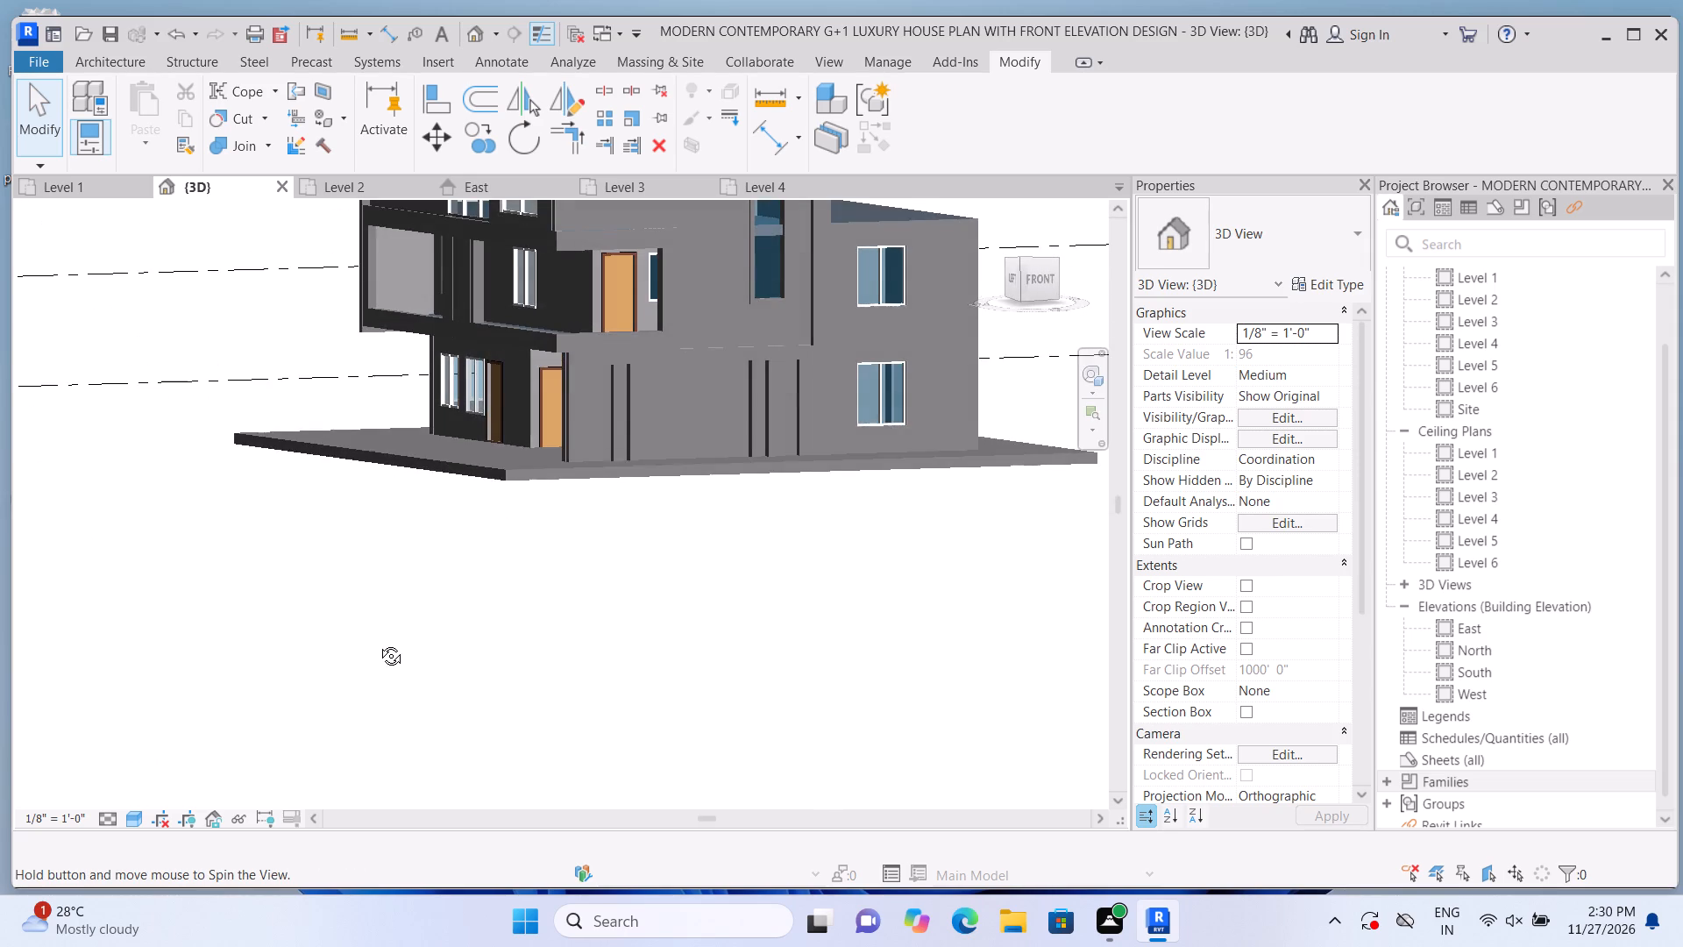
middle_click_drag(378, 643, 393, 751)
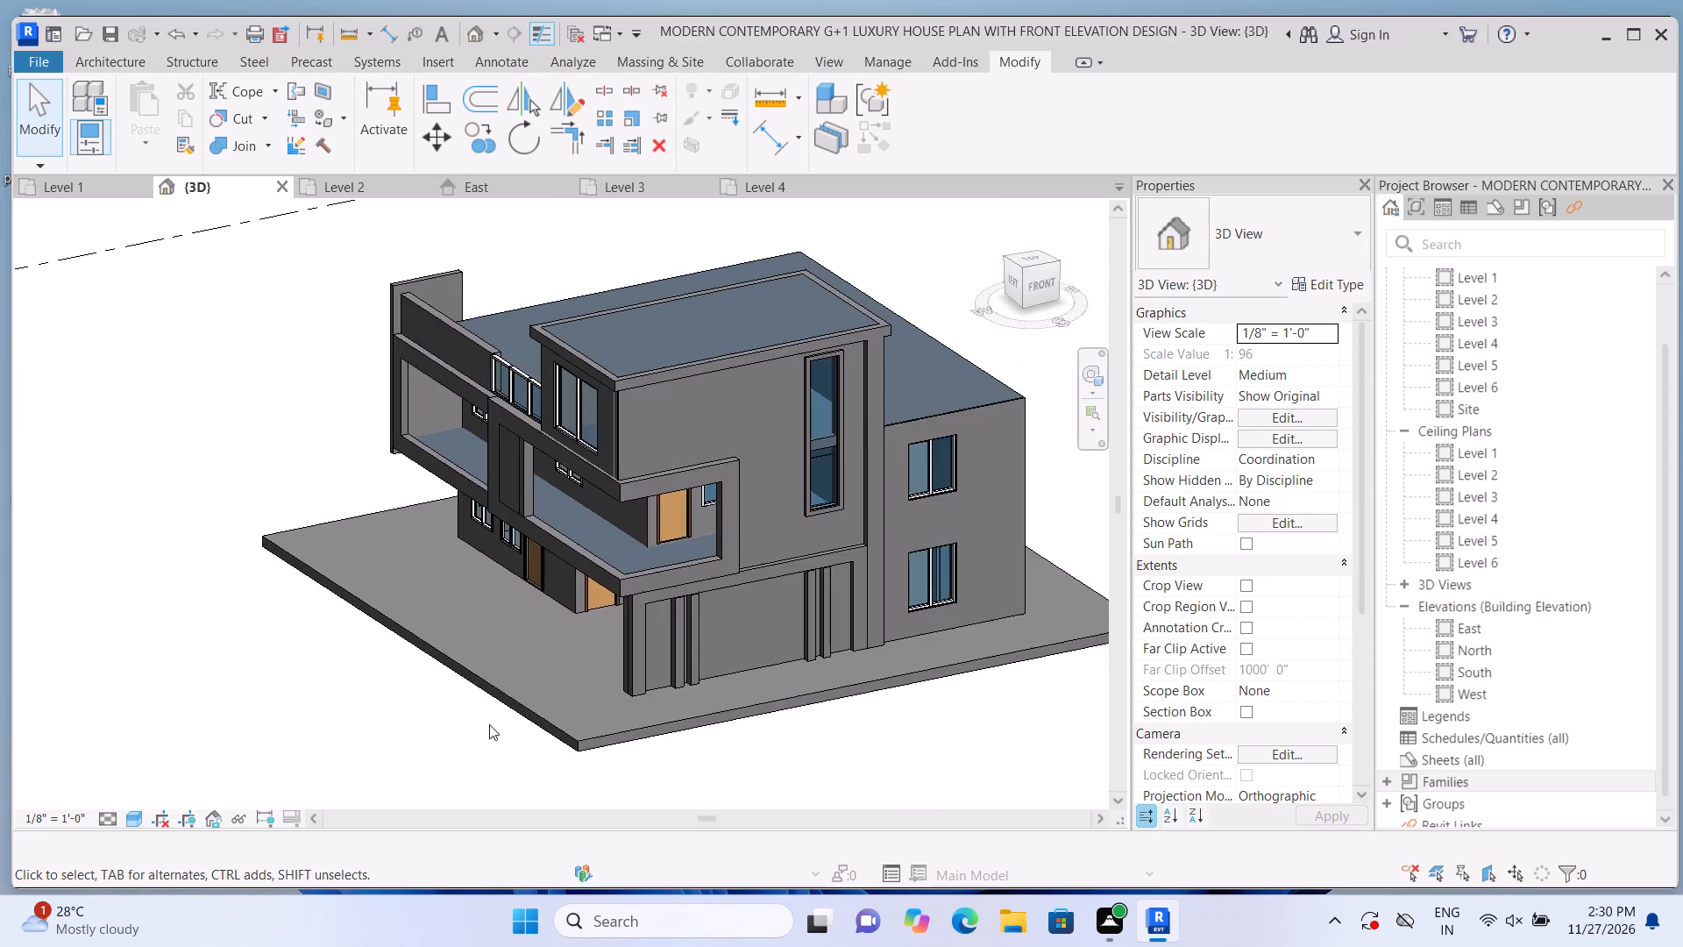
scroll(582, 631, "up", 6)
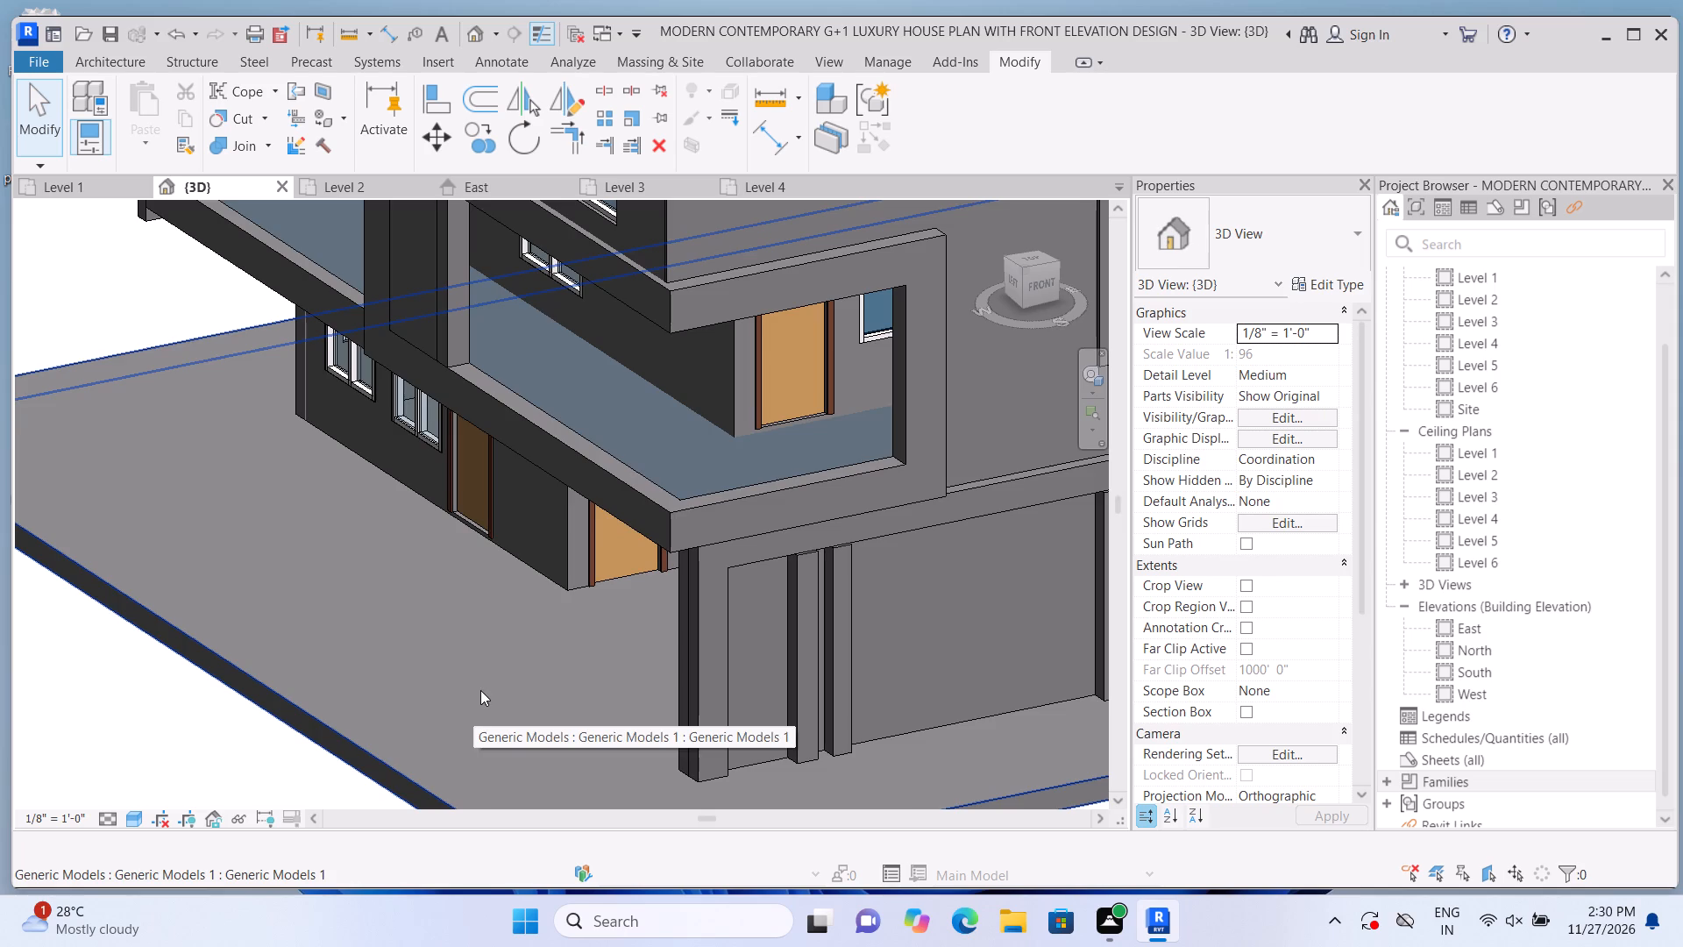
scroll(541, 658, "down", 7)
scroll(434, 490, "up", 8)
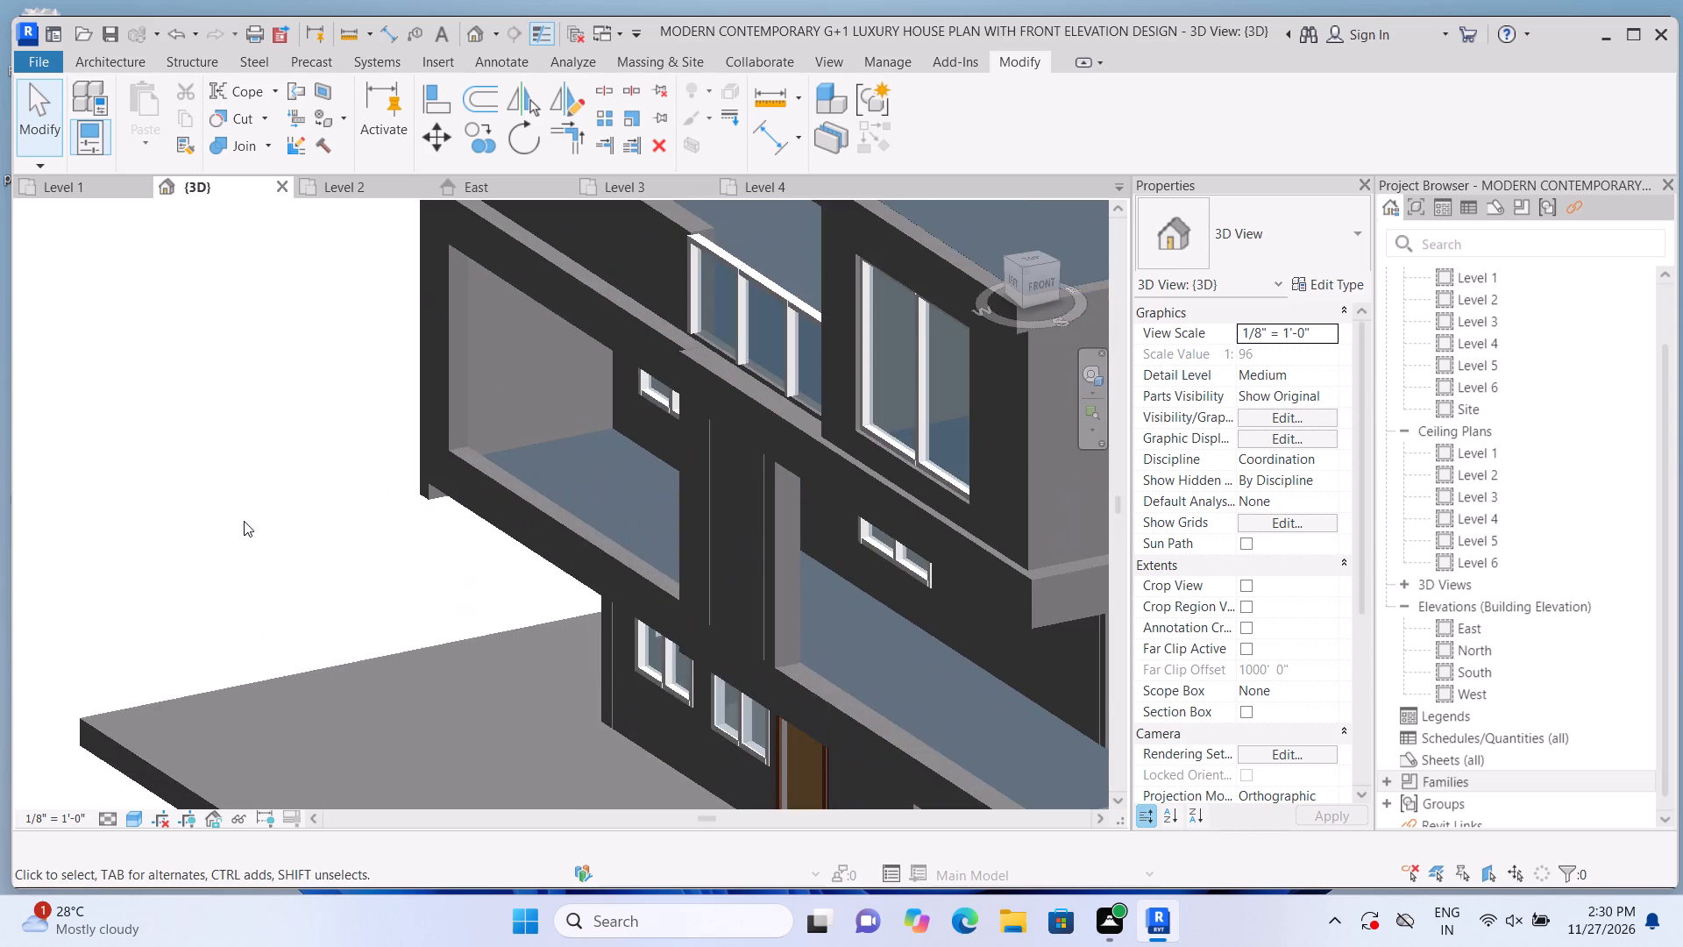
scroll(274, 511, "up", 2)
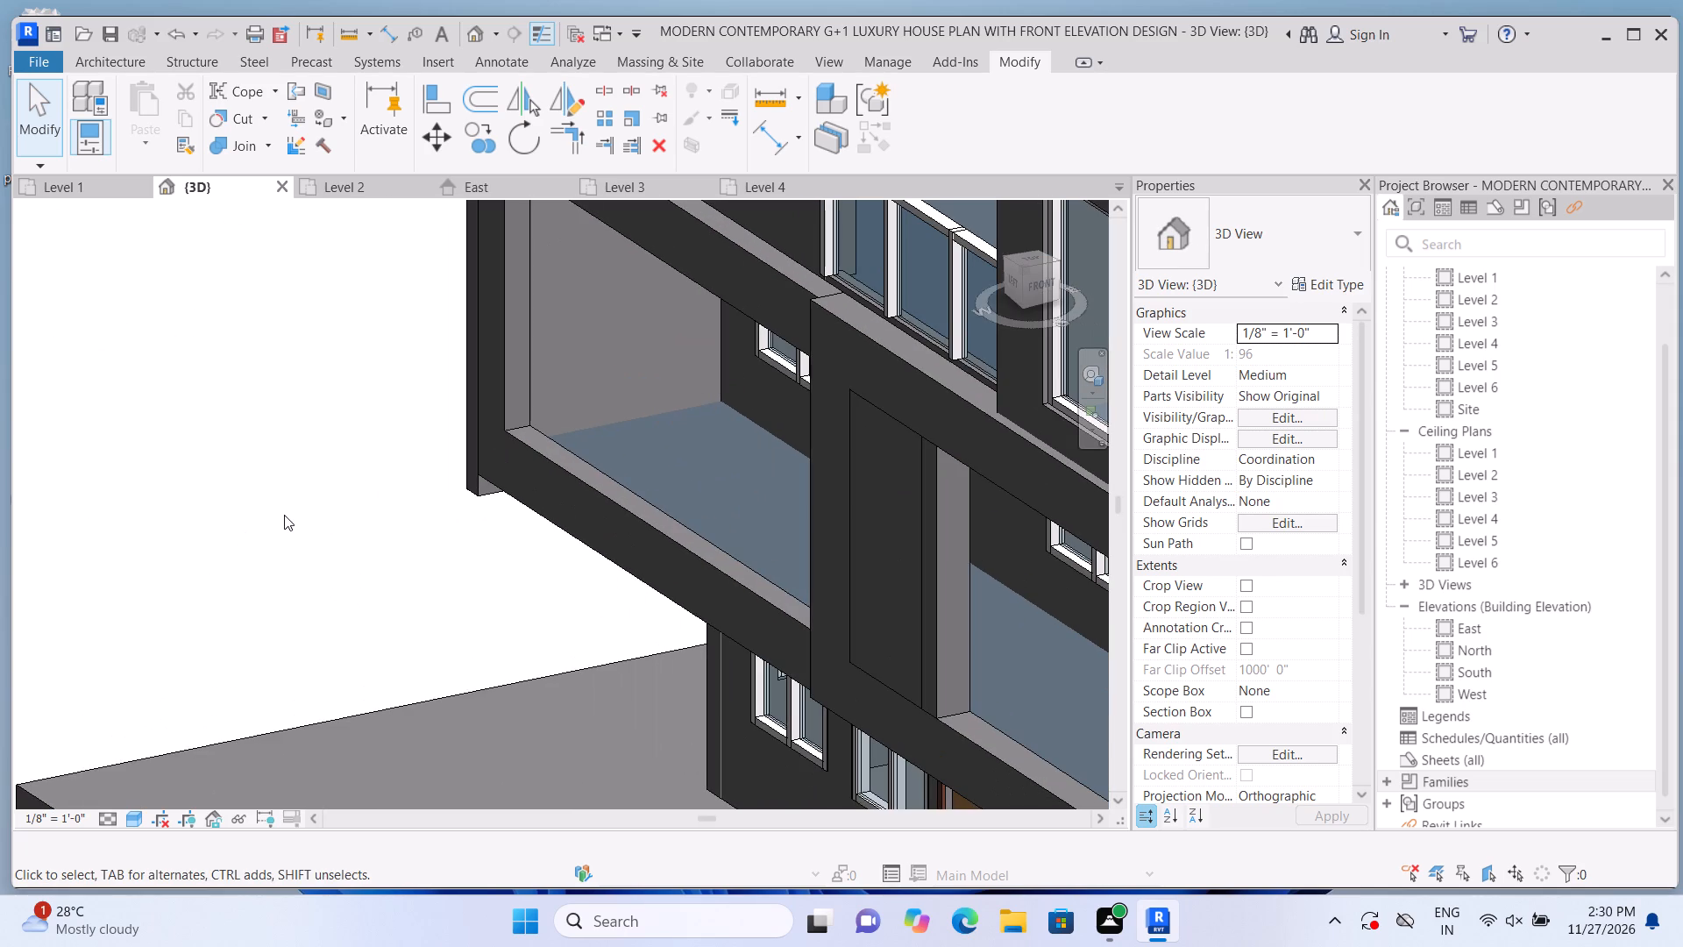
scroll(284, 515, "down", 8)
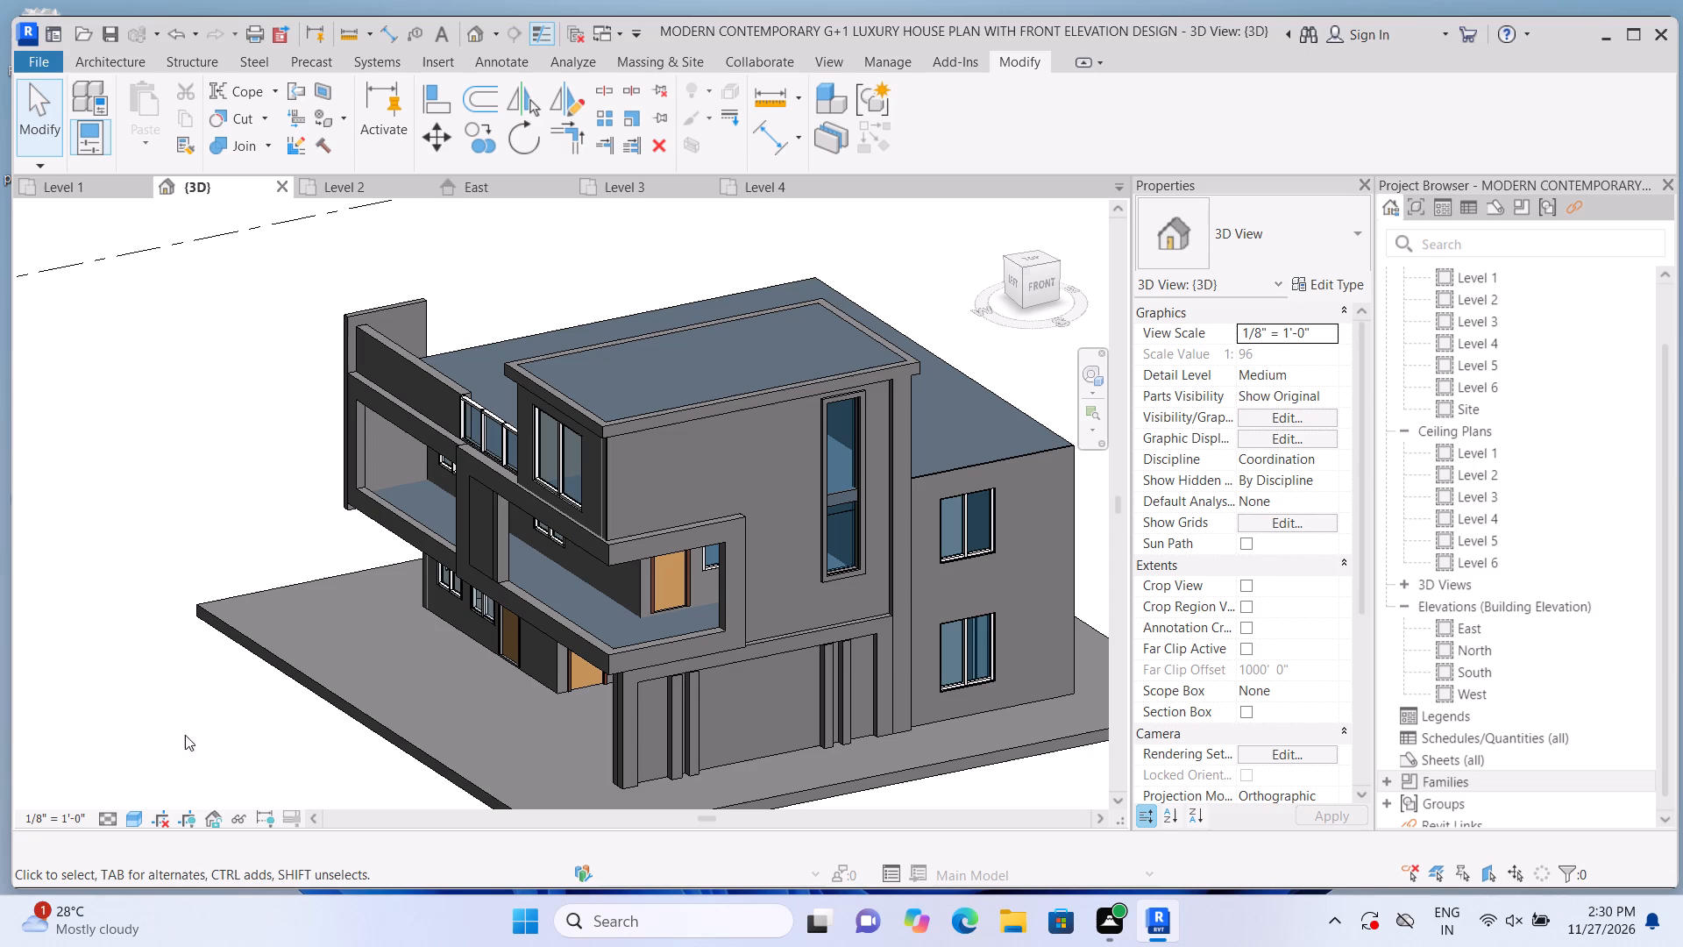
Examine the house from the front corner and straight on in the Front view, checking the facade openings and surrounds against the levels.
middle_click_drag(190, 724, 202, 667, "shift")
middle_click_drag(217, 679, 133, 716)
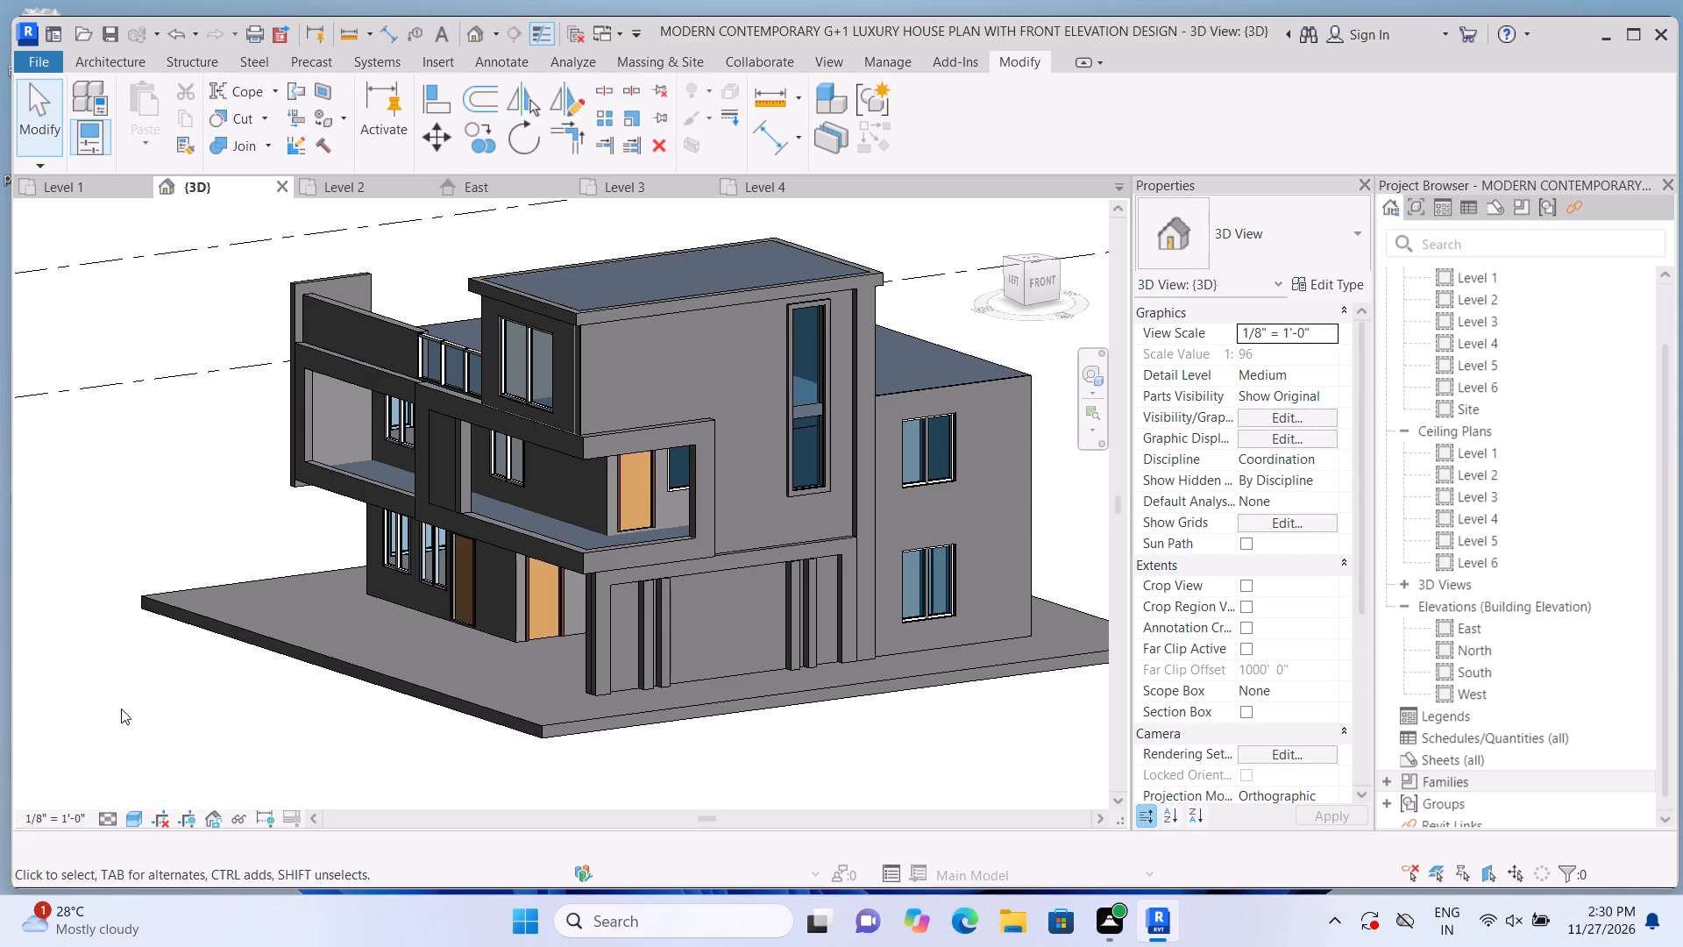
scroll(121, 708, "down", 1)
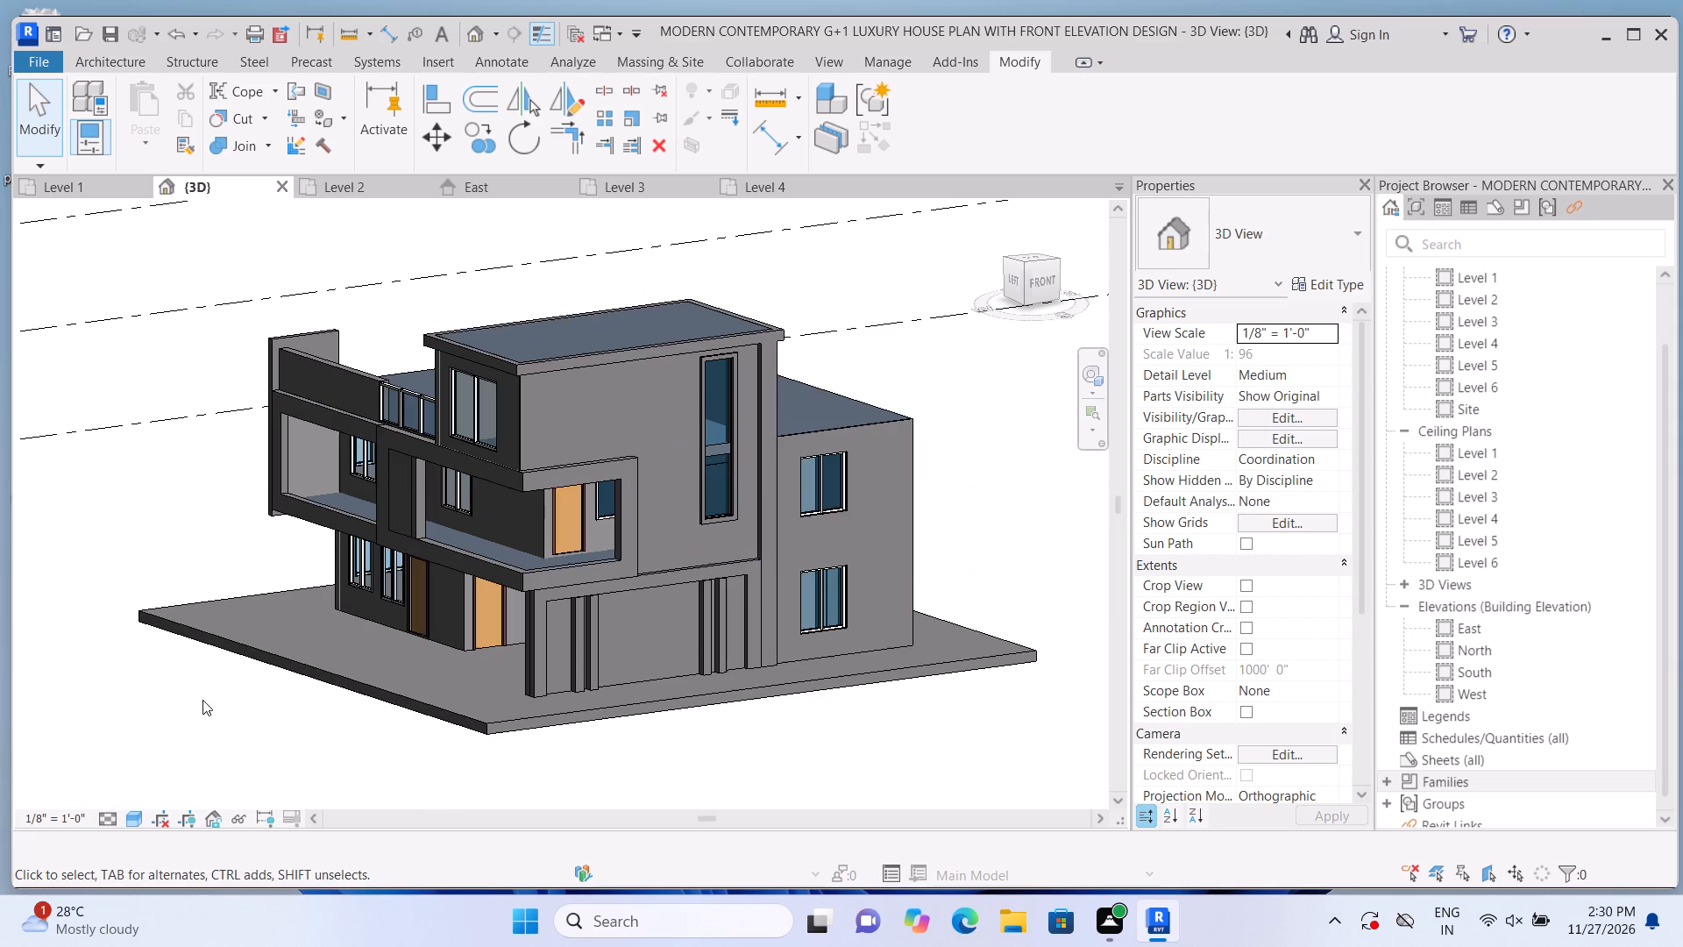
double_click(1034, 283)
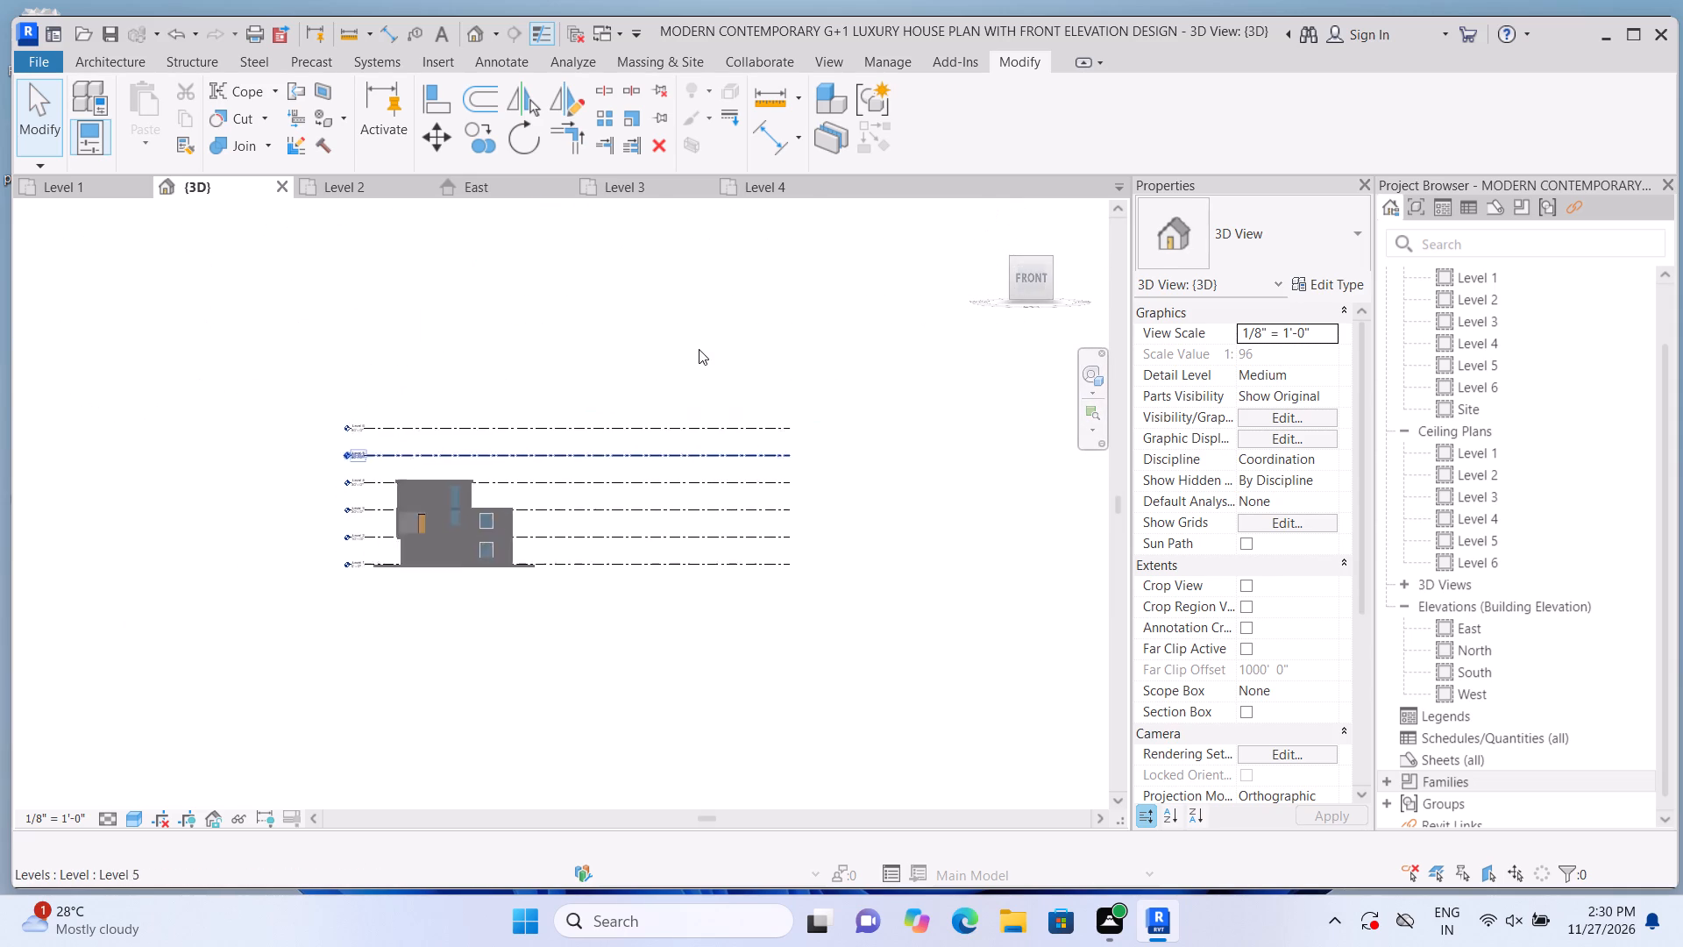
scroll(414, 649, "up", 2)
scroll(437, 536, "up", 6)
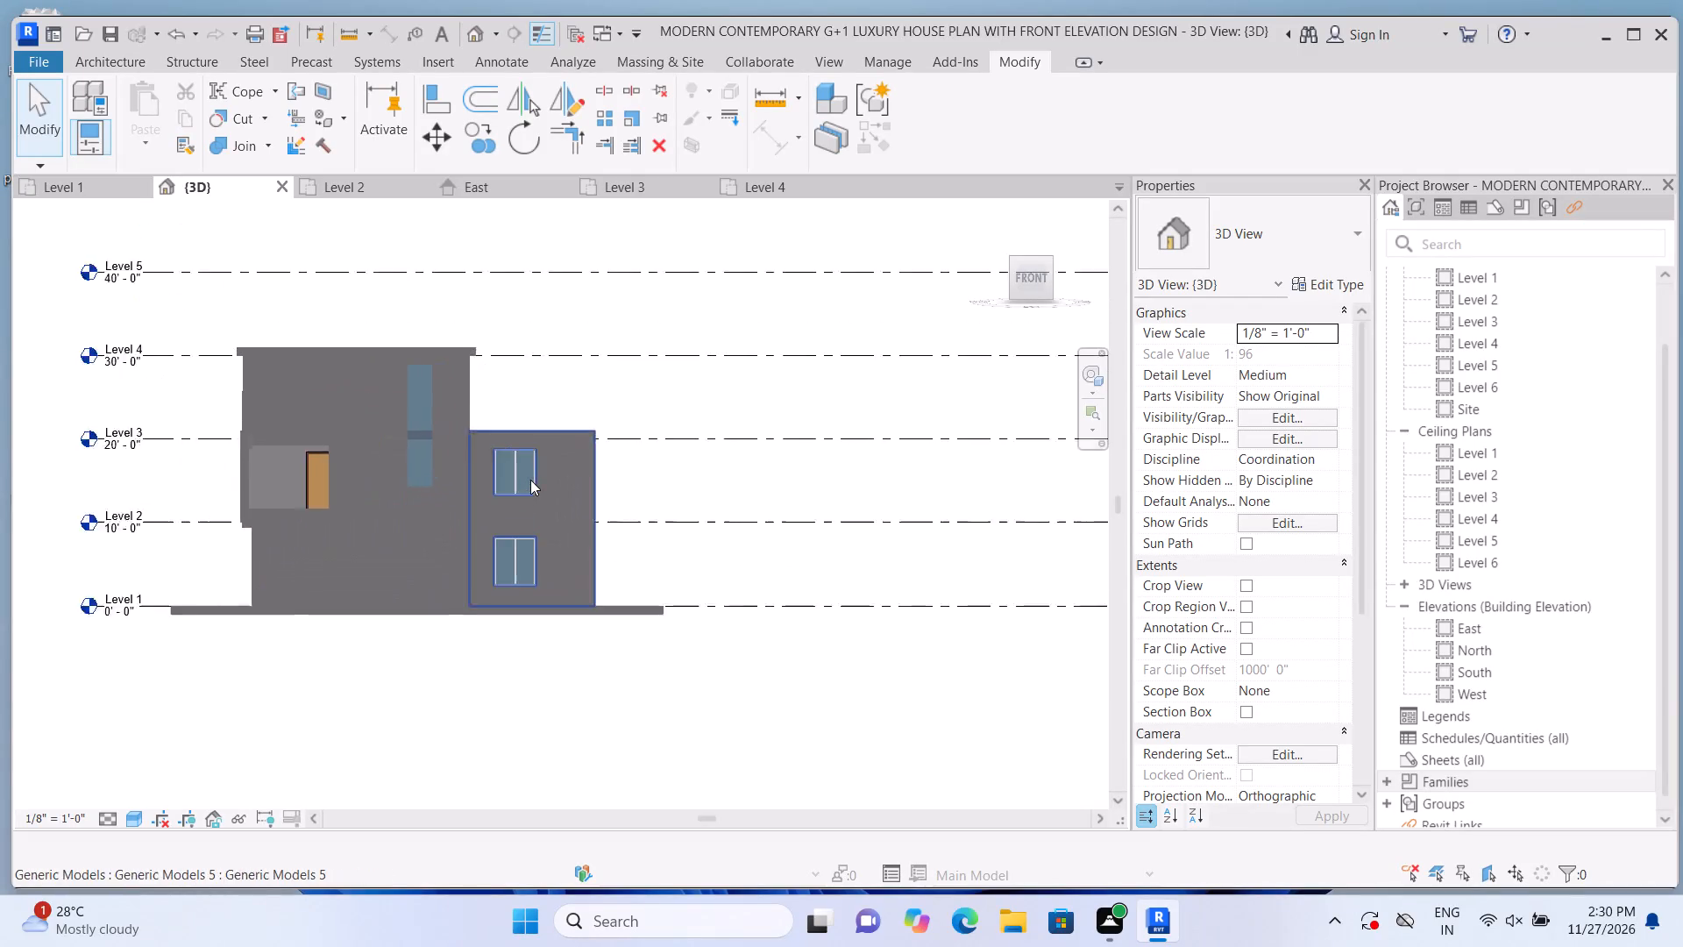
scroll(530, 480, "up", 4)
scroll(679, 452, "down", 3)
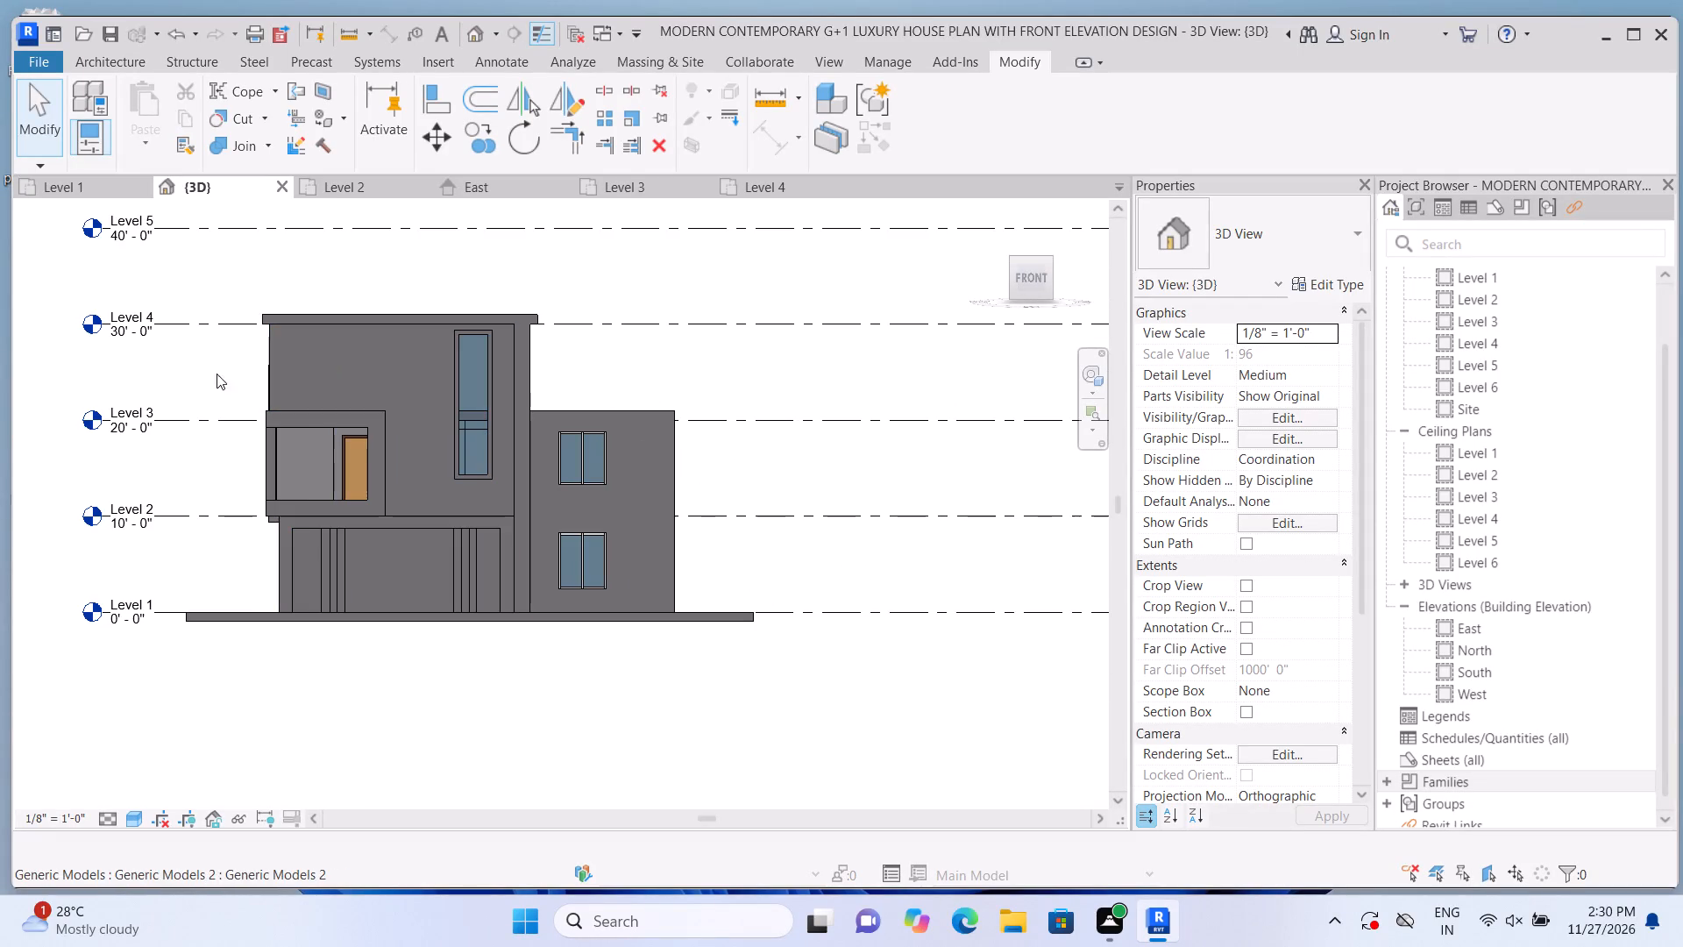
middle_click_drag(217, 374, 231, 431)
scroll(240, 499, "up", 1)
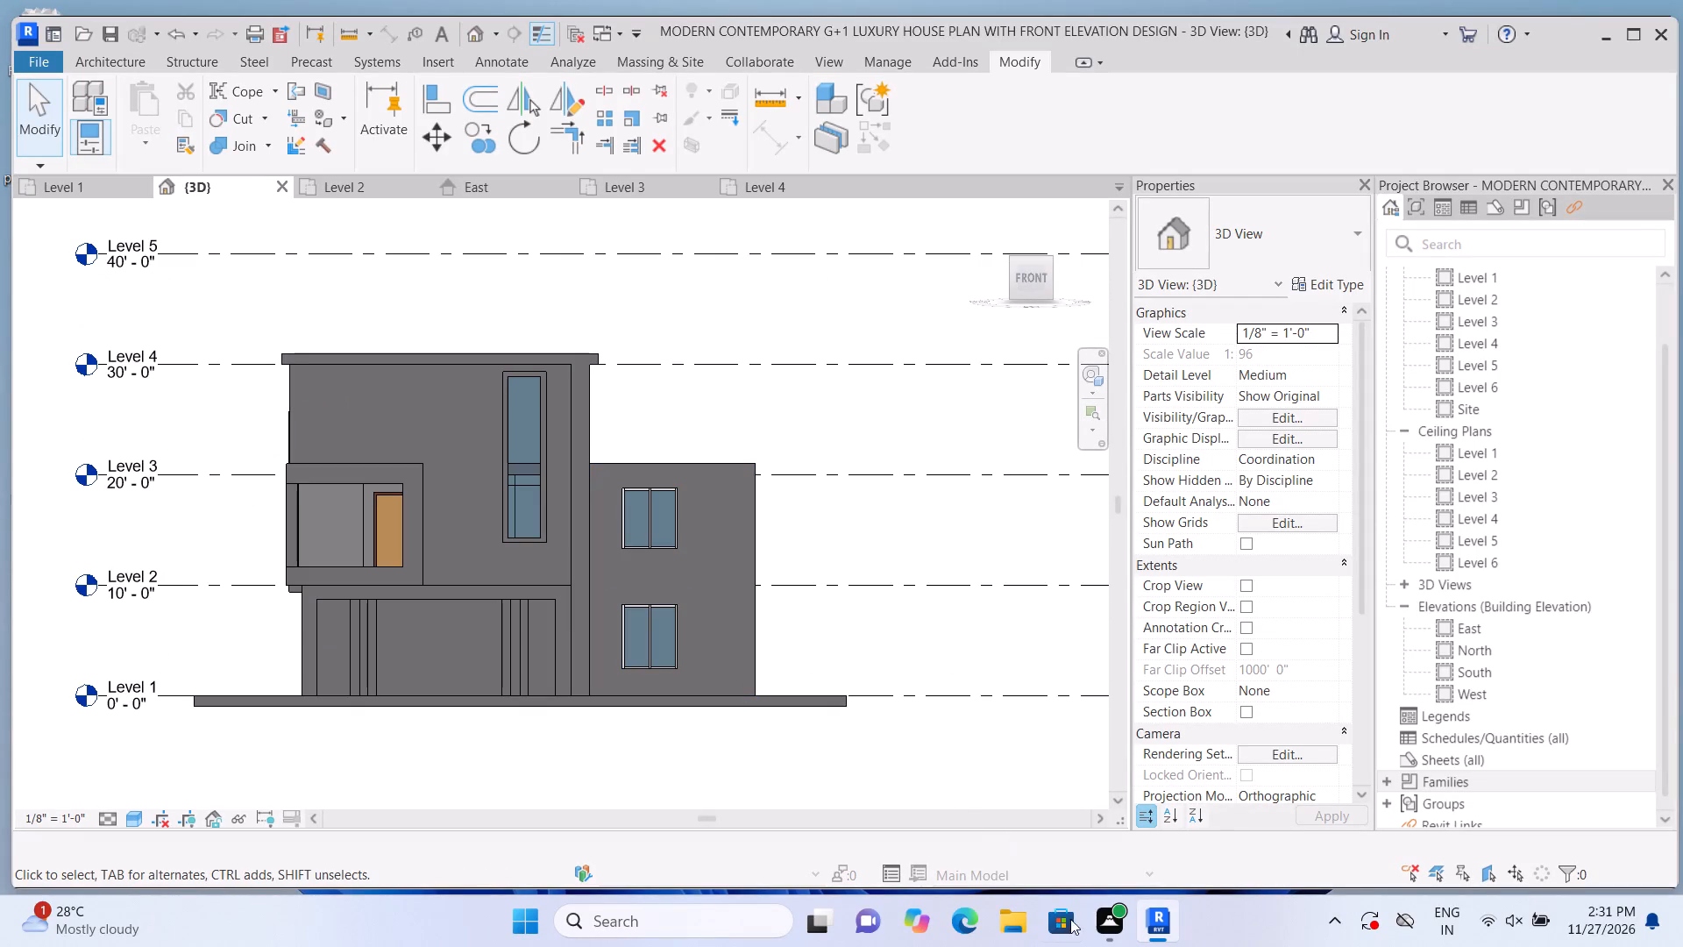
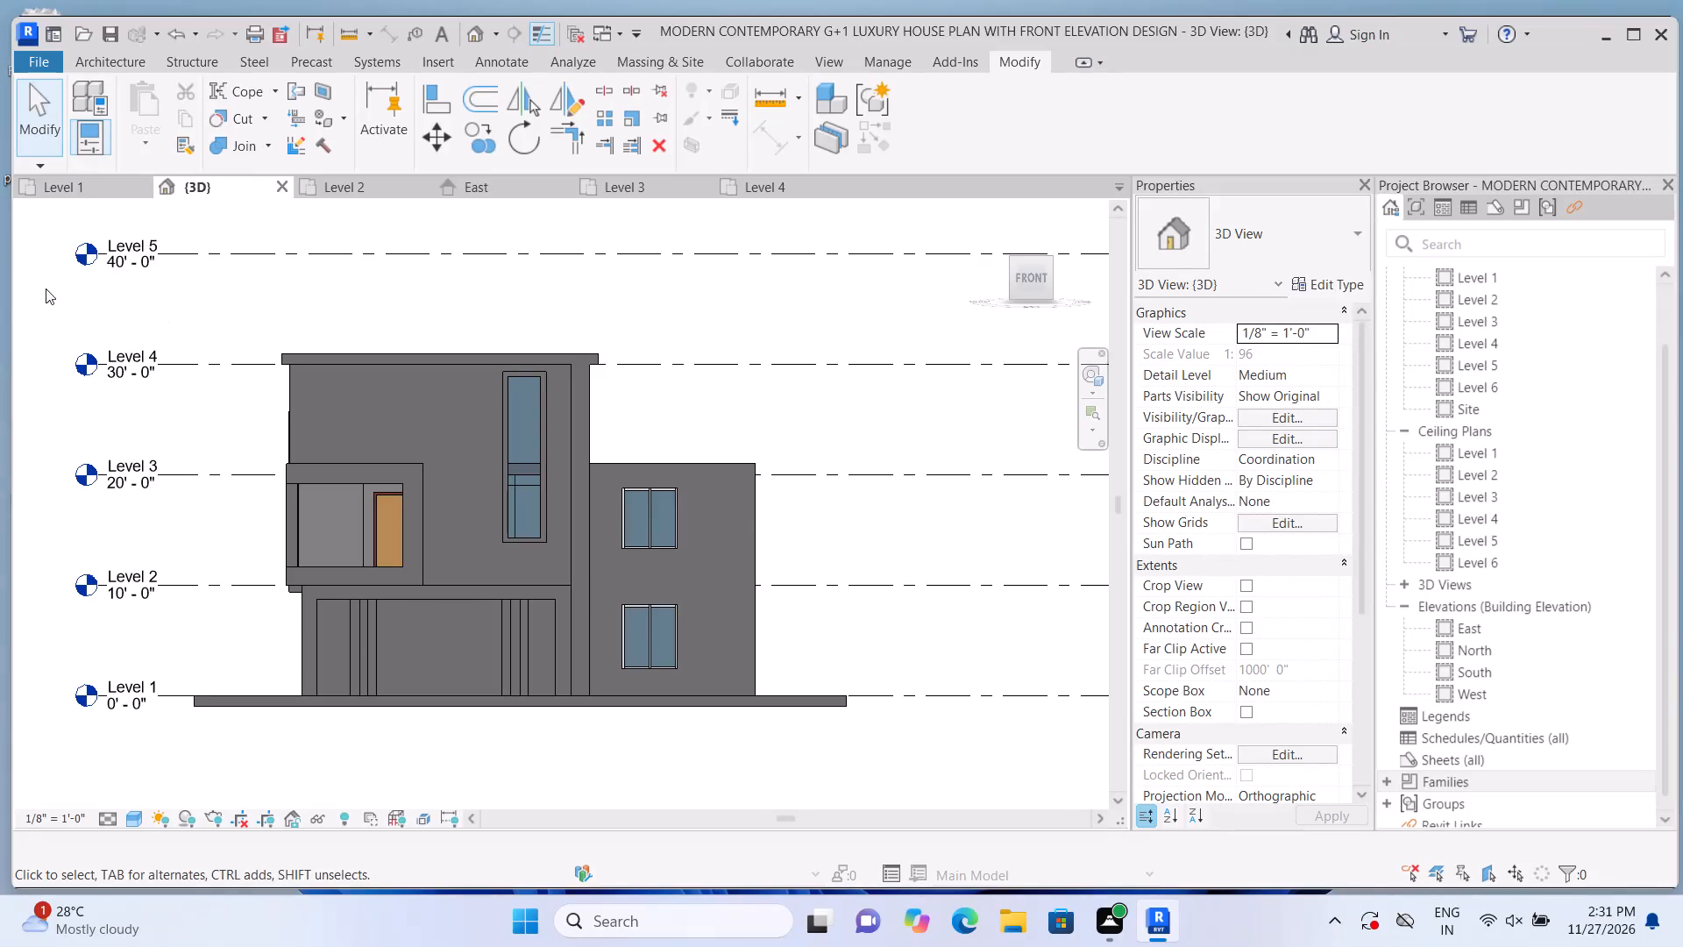
Start a new in-place component in the Generic Models category, keeping the suggested name.
left_click(104, 68)
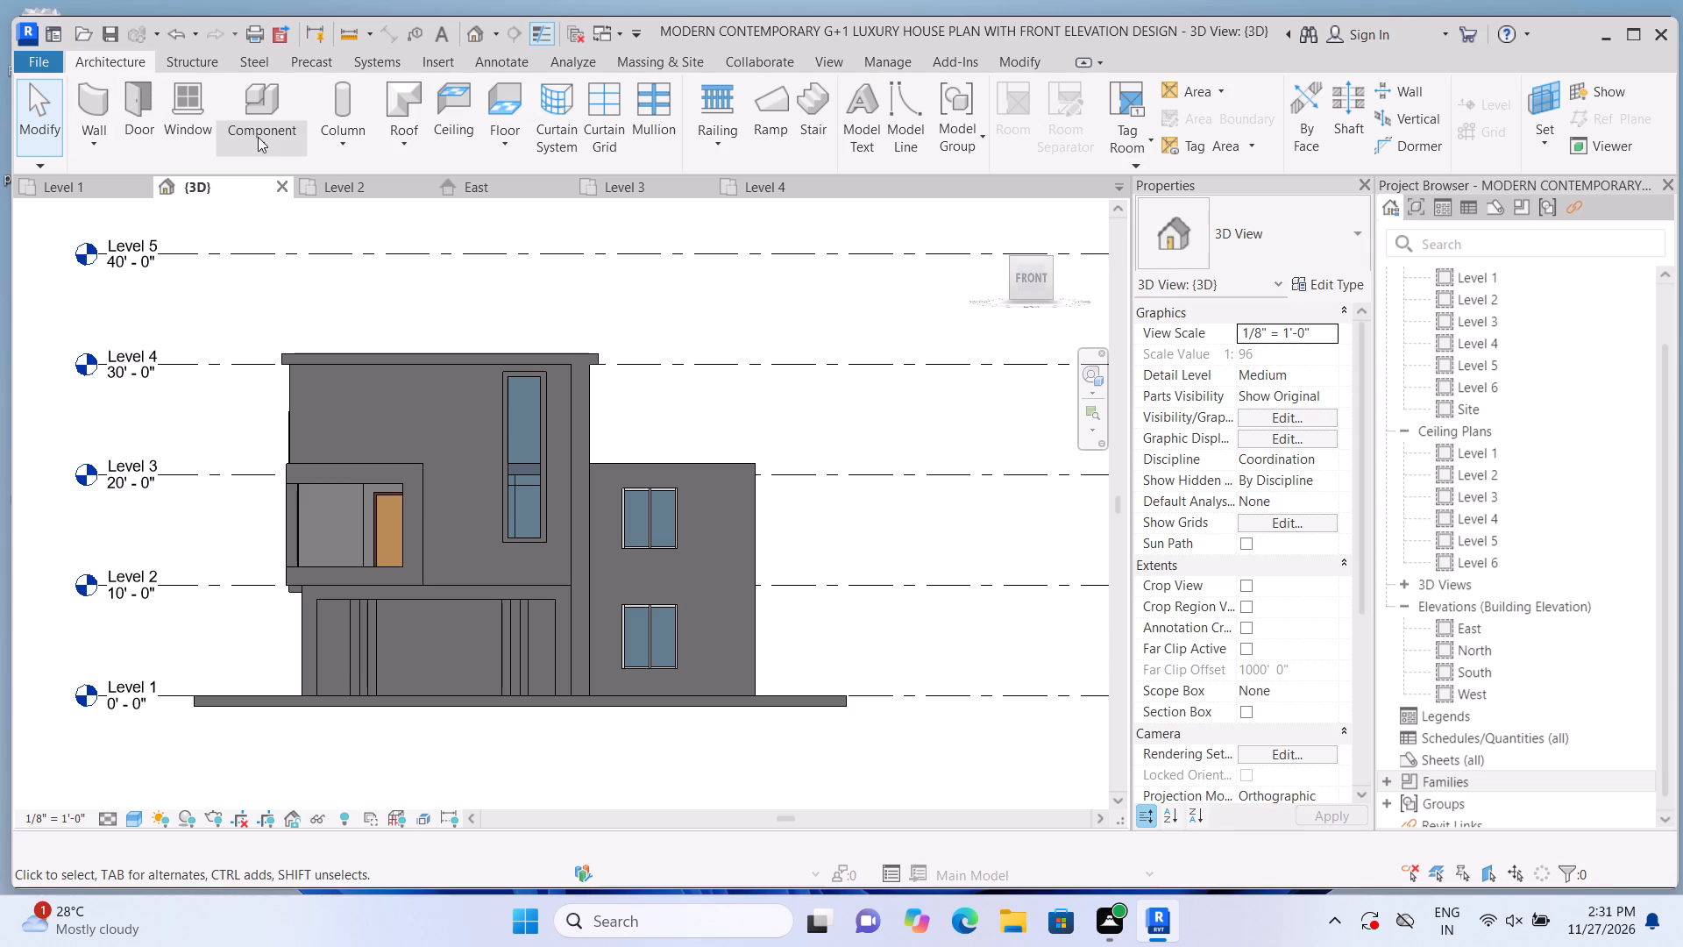
double_click(258, 137)
left_click(263, 135)
left_click(276, 226)
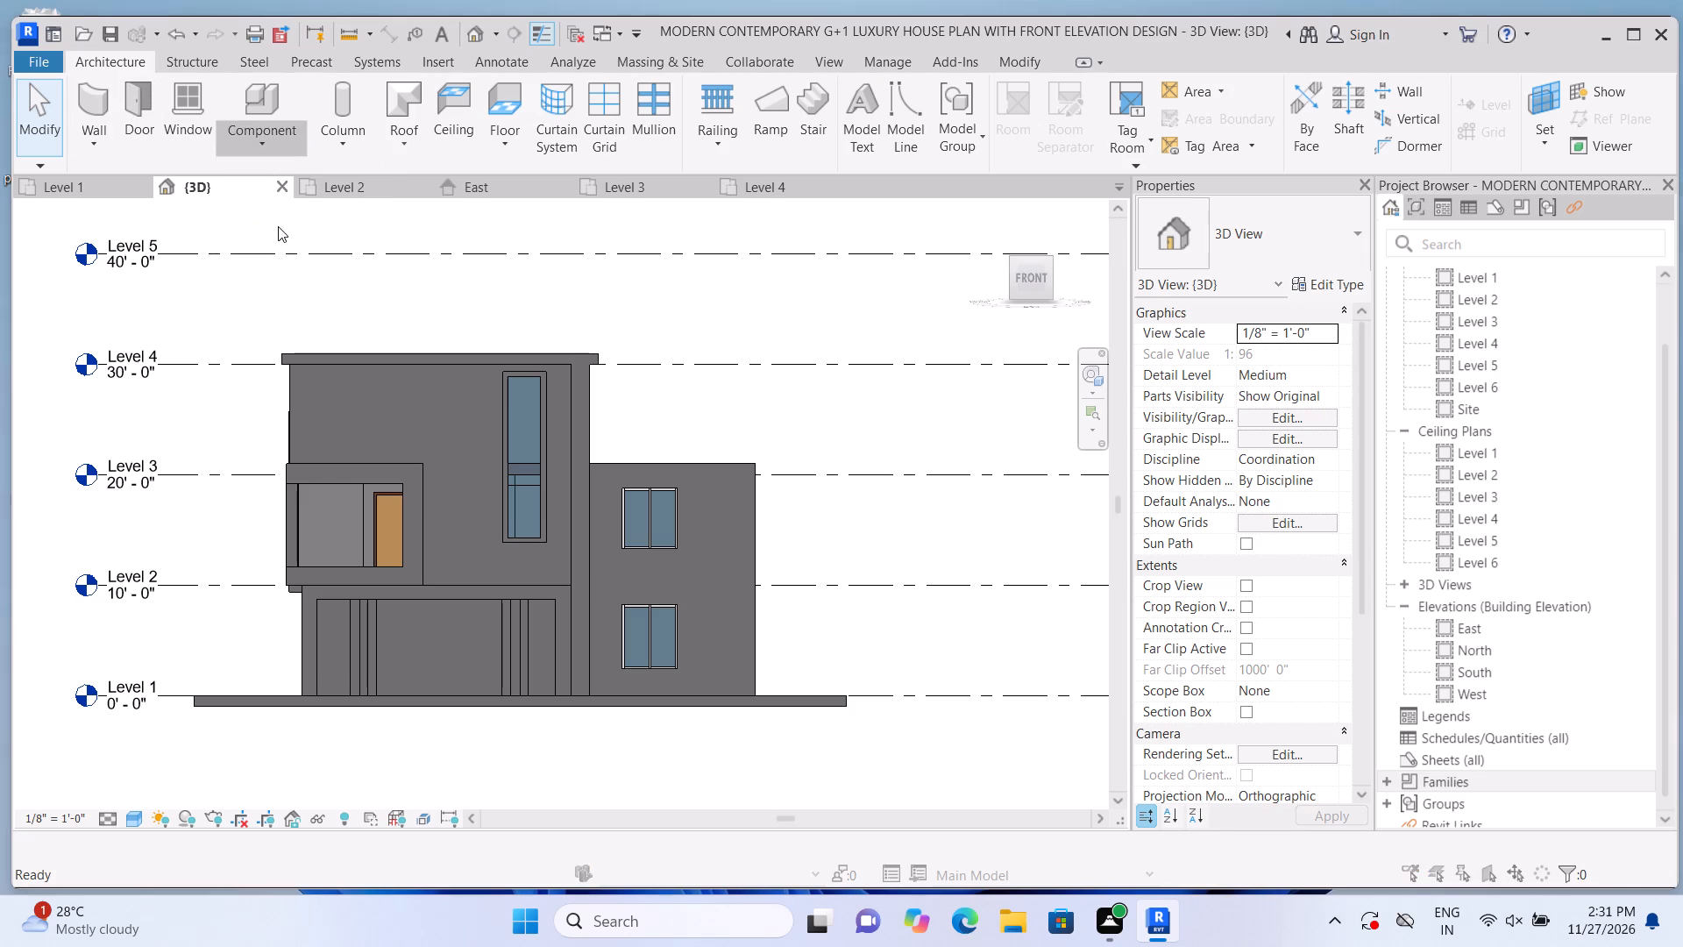
scroll(711, 337, "down", 6)
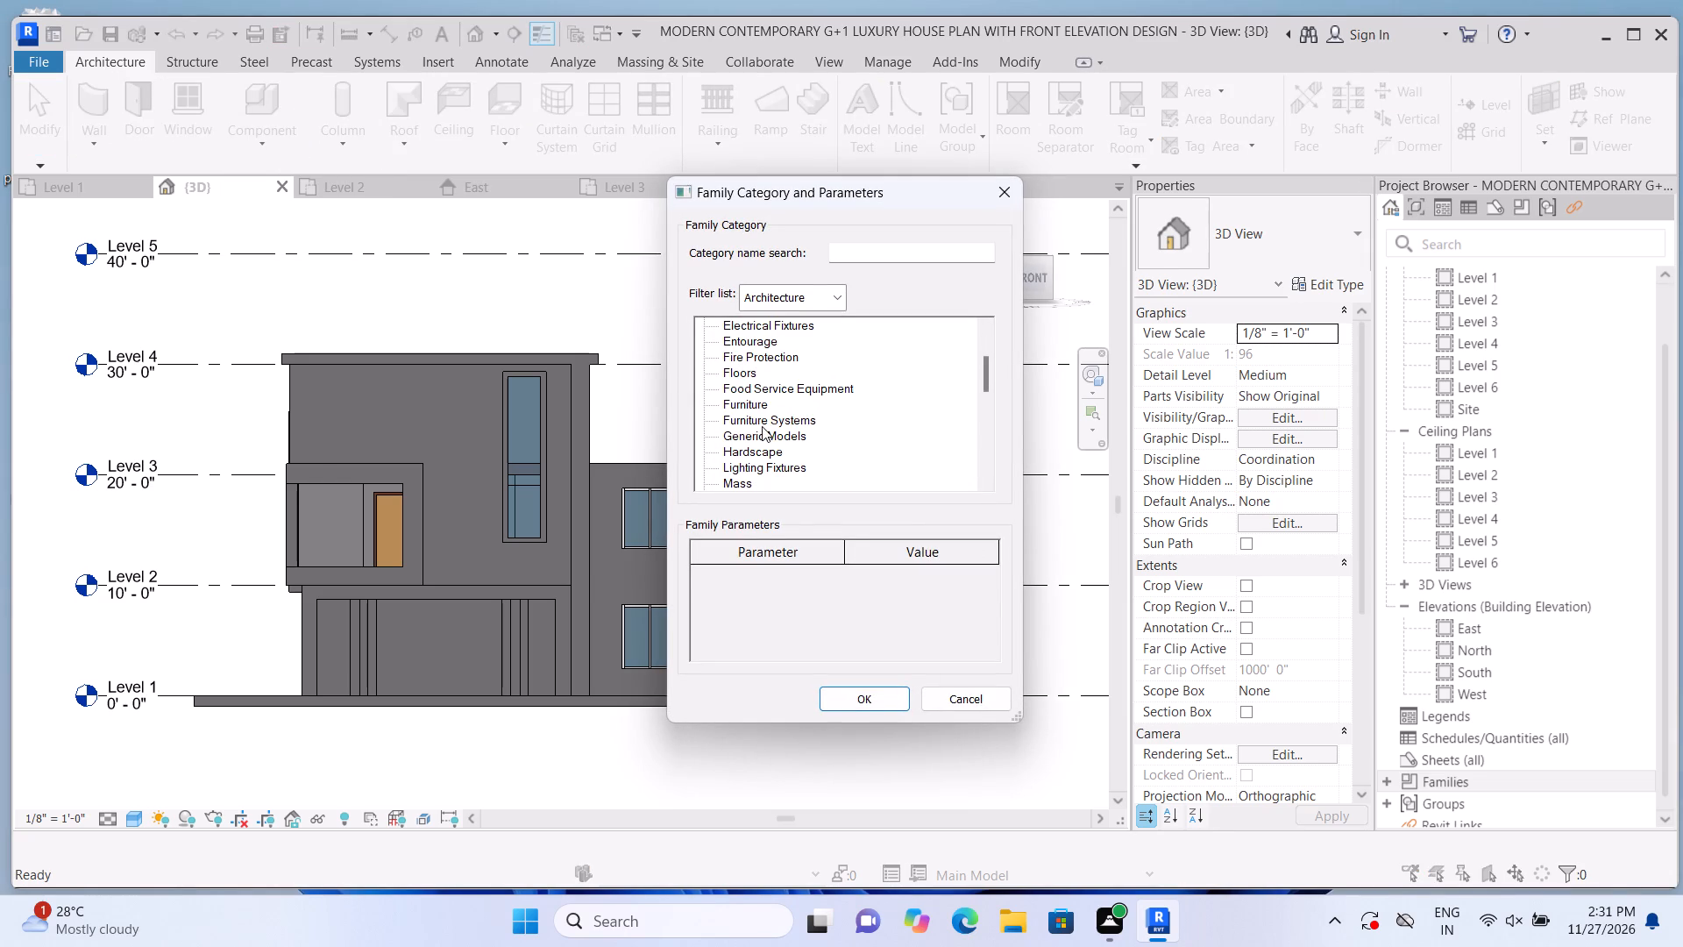
double_click(763, 426)
left_click(763, 438)
double_click(875, 701)
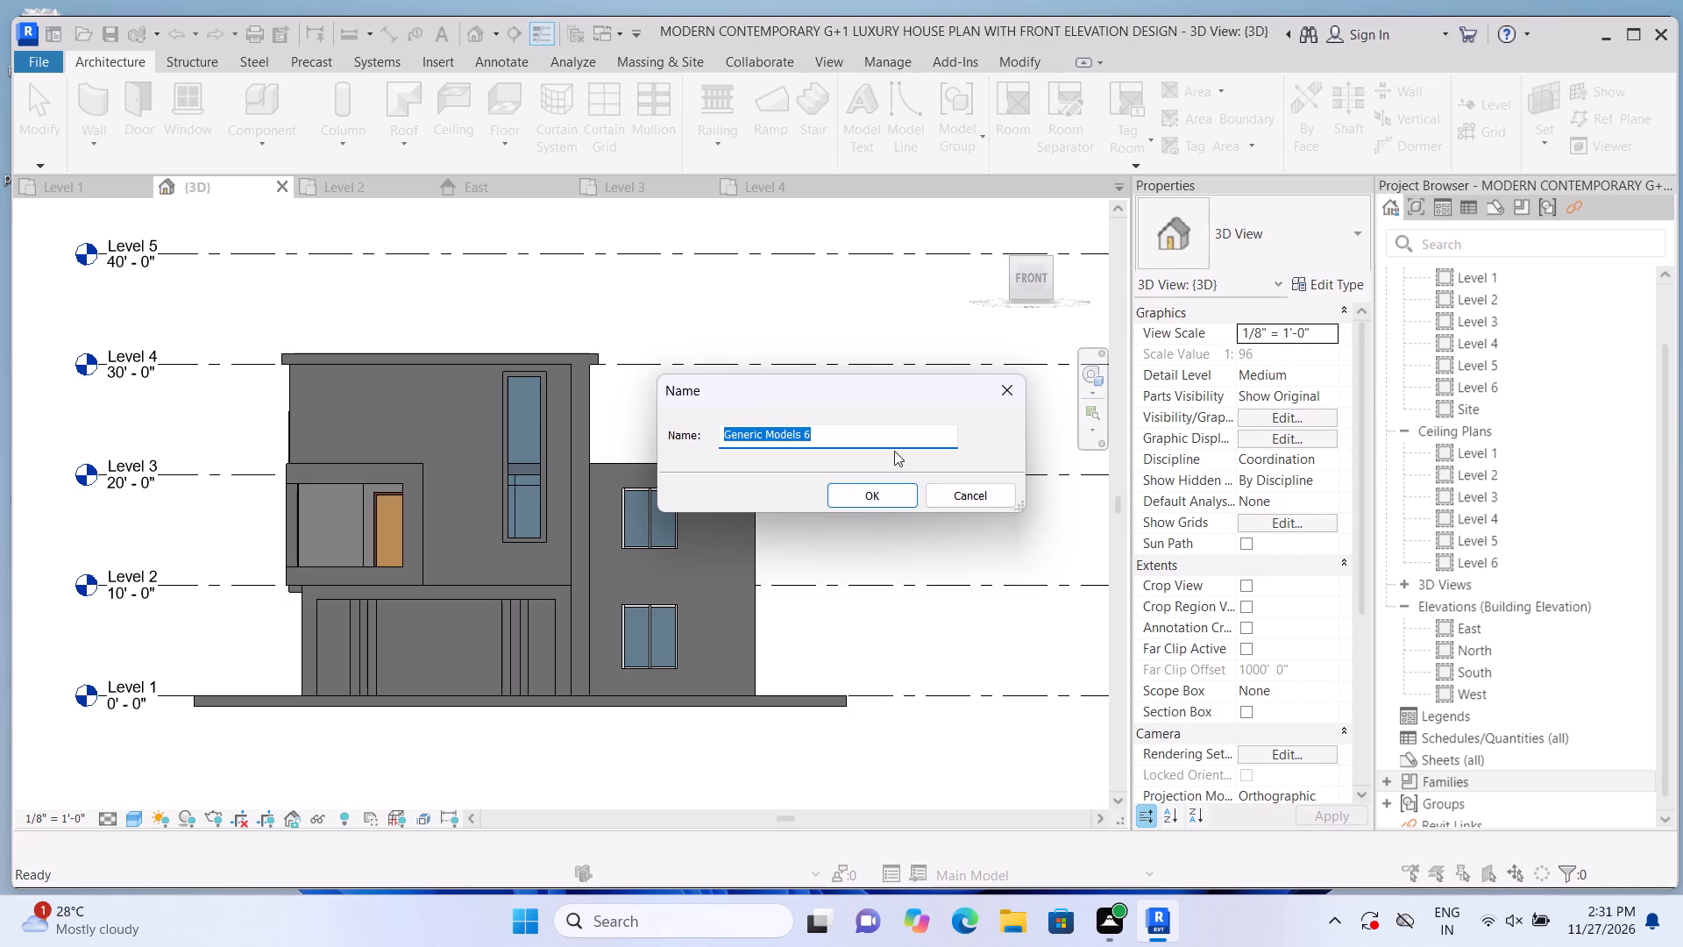
double_click(870, 496)
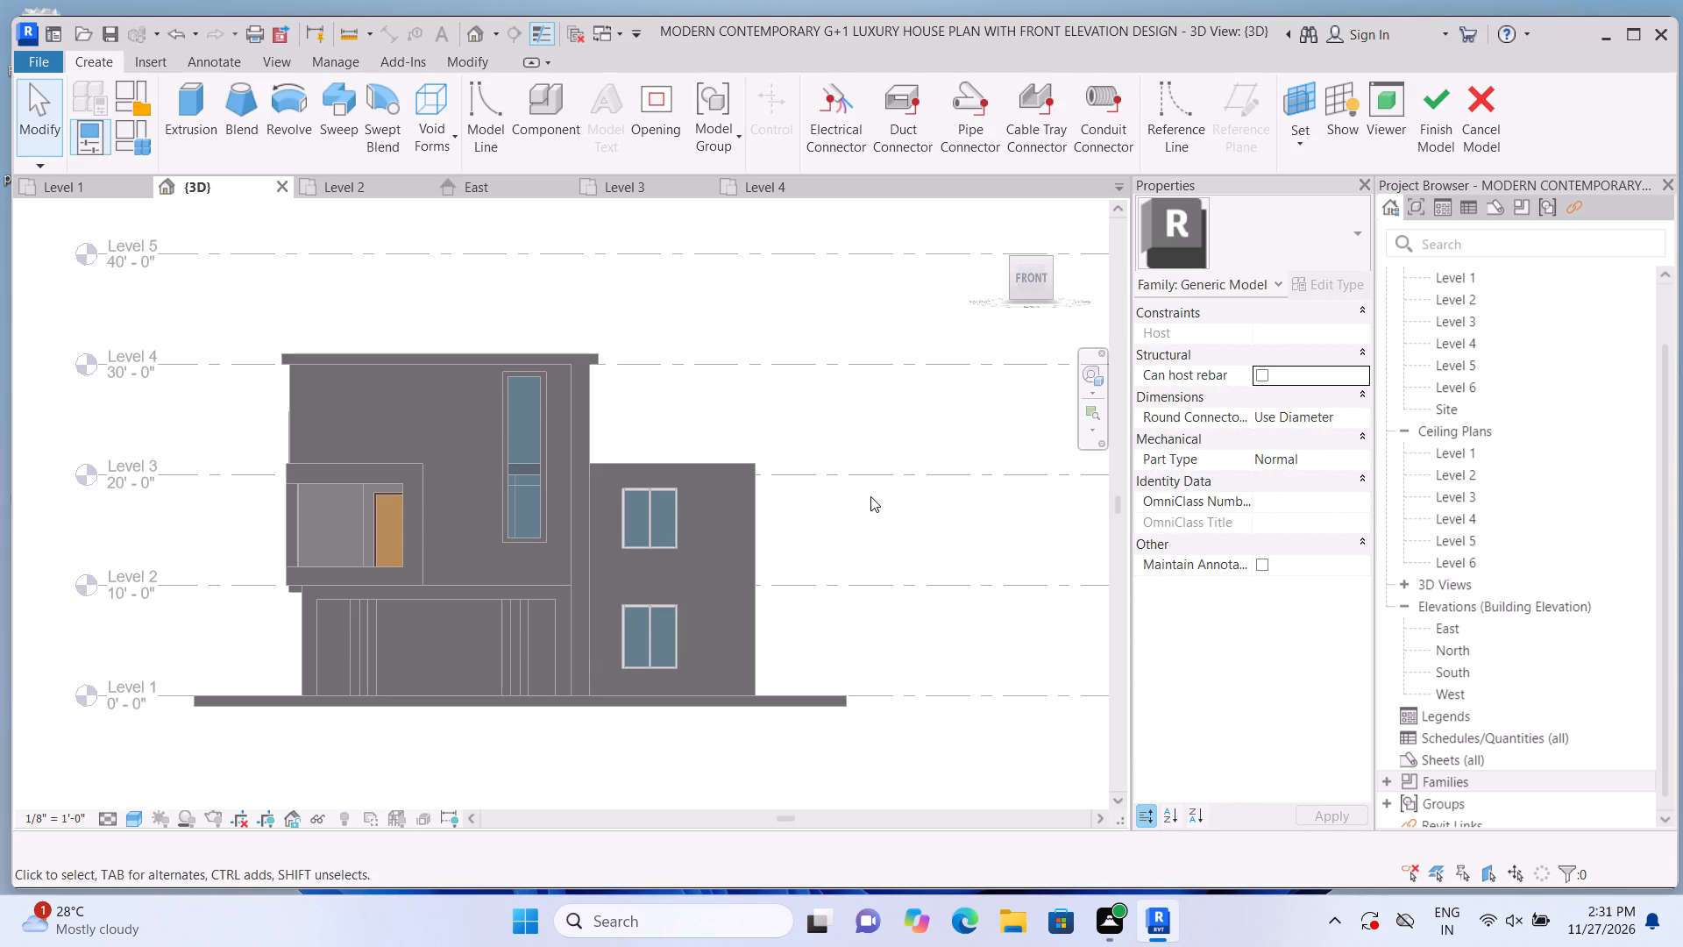
Start an extrusion with the front wall face of the lower two-storey side block as its work plane.
double_click(190, 120)
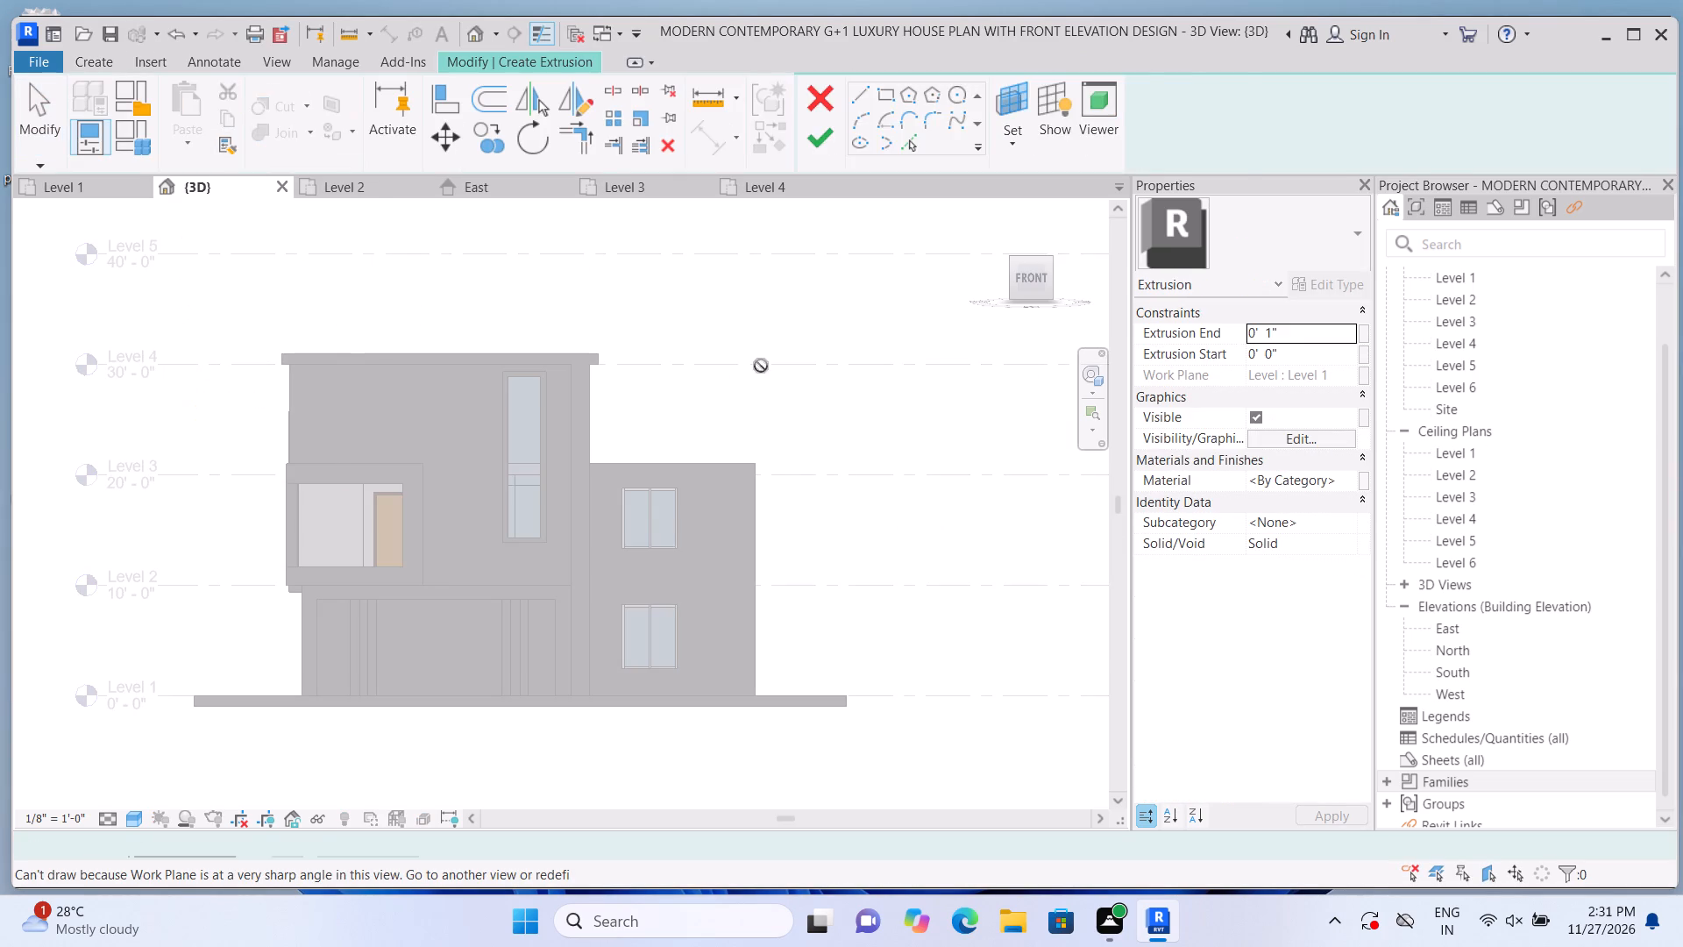
left_click(1136, 140)
left_click(1139, 217)
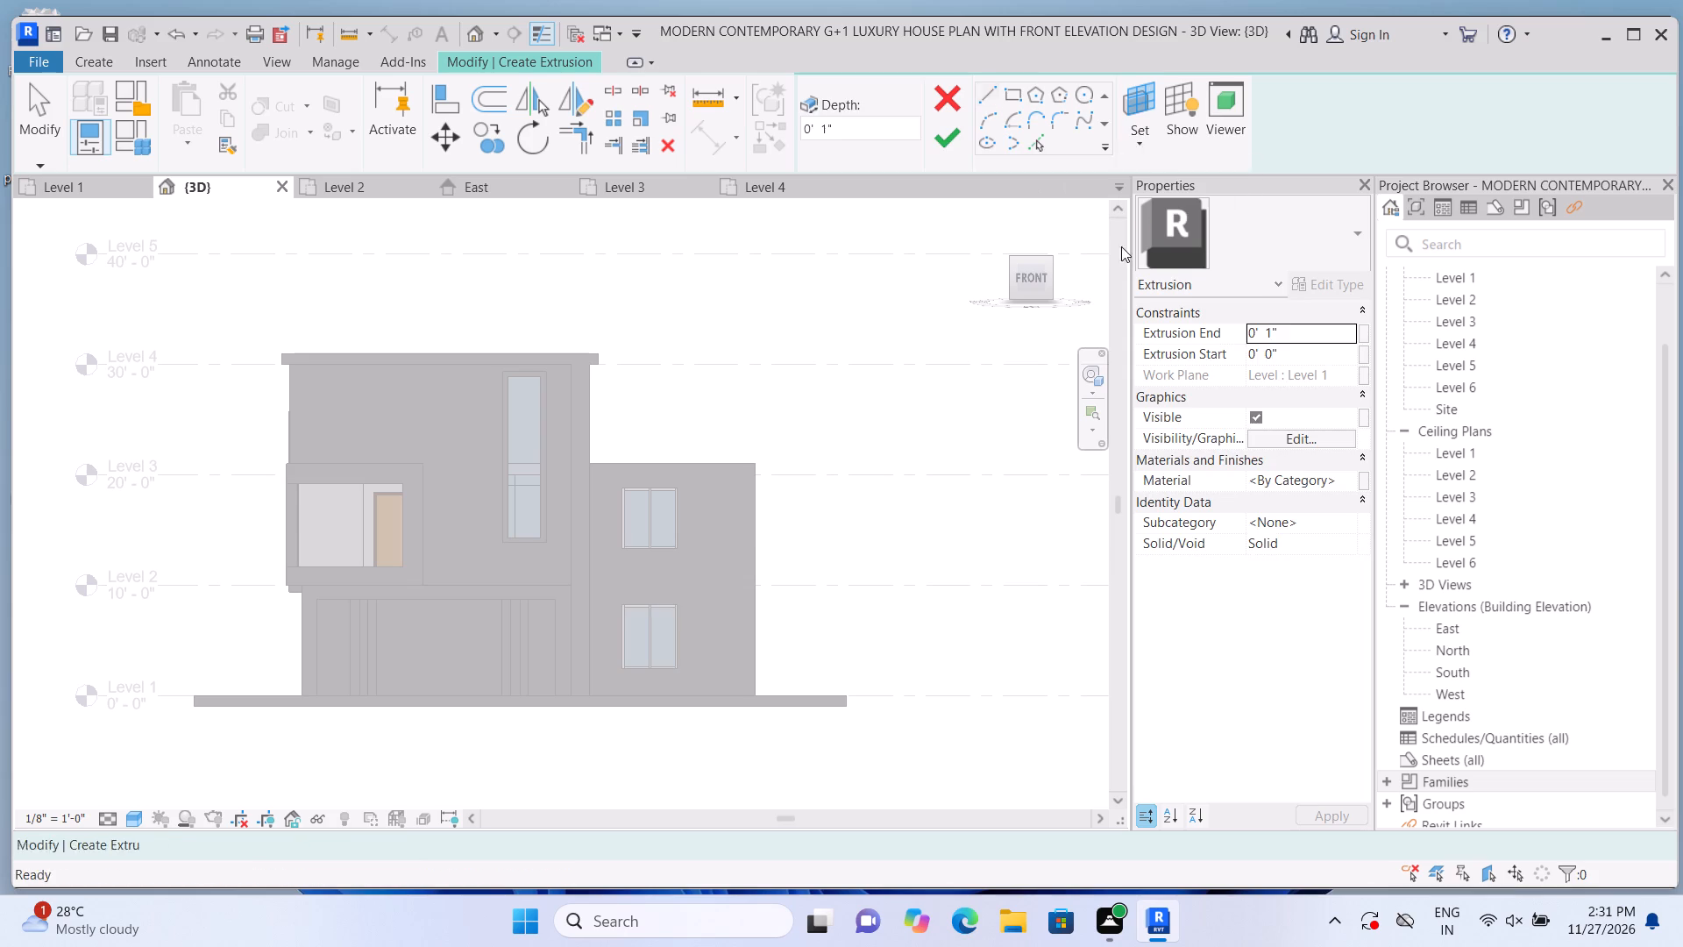
left_click(731, 545)
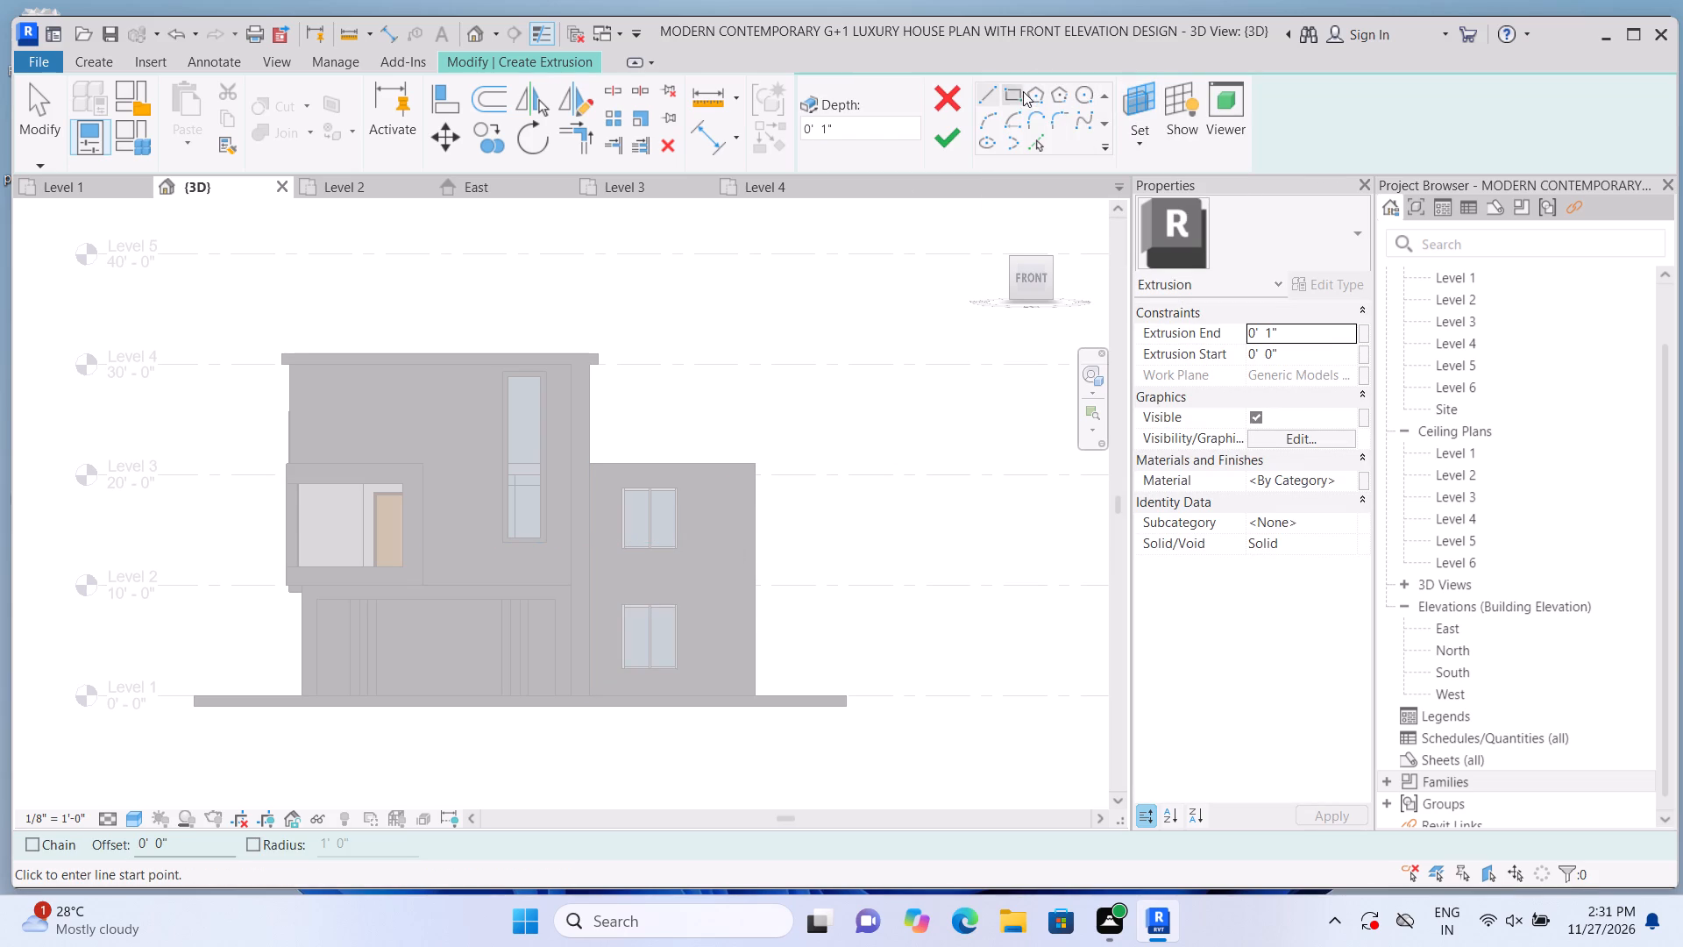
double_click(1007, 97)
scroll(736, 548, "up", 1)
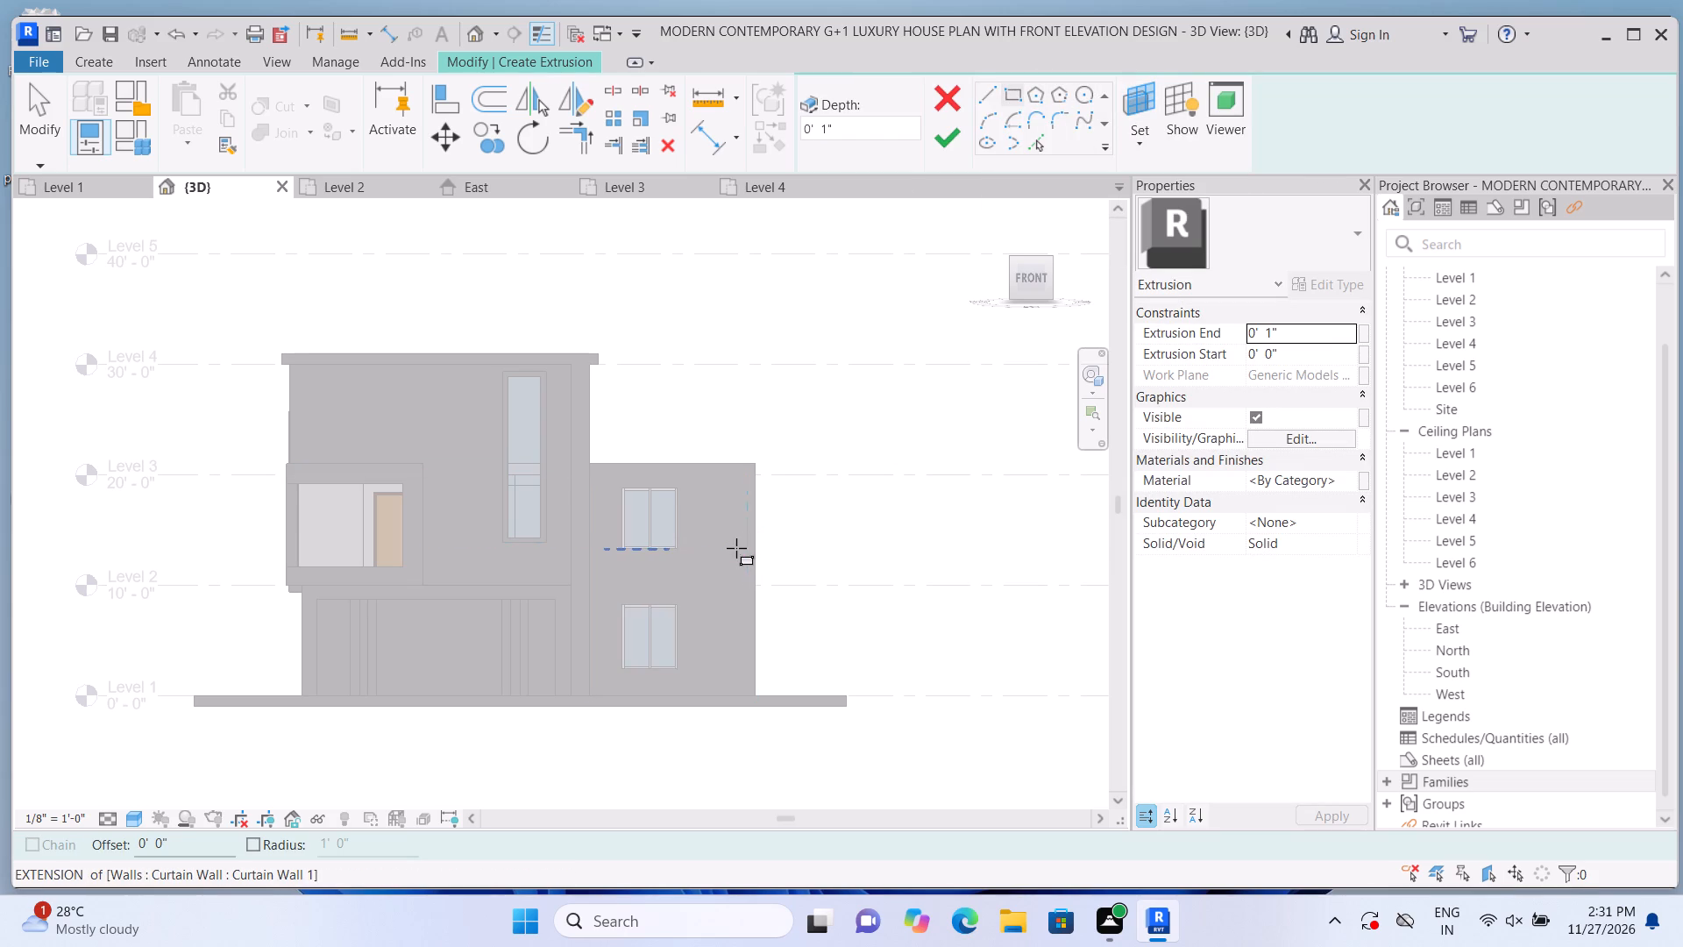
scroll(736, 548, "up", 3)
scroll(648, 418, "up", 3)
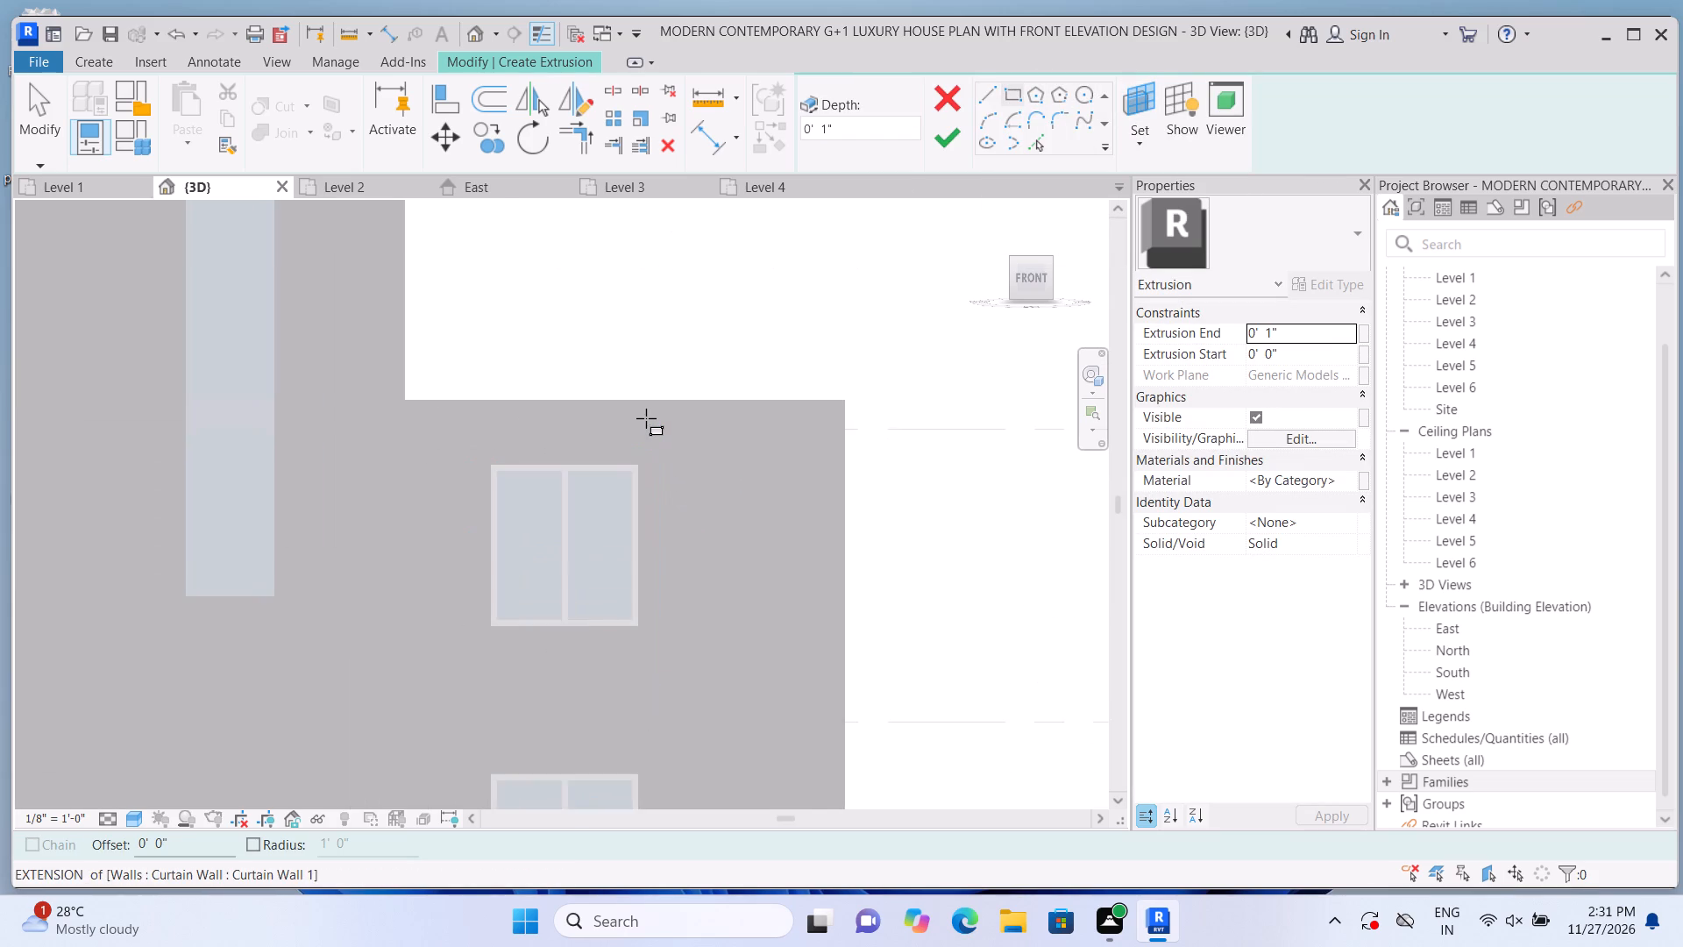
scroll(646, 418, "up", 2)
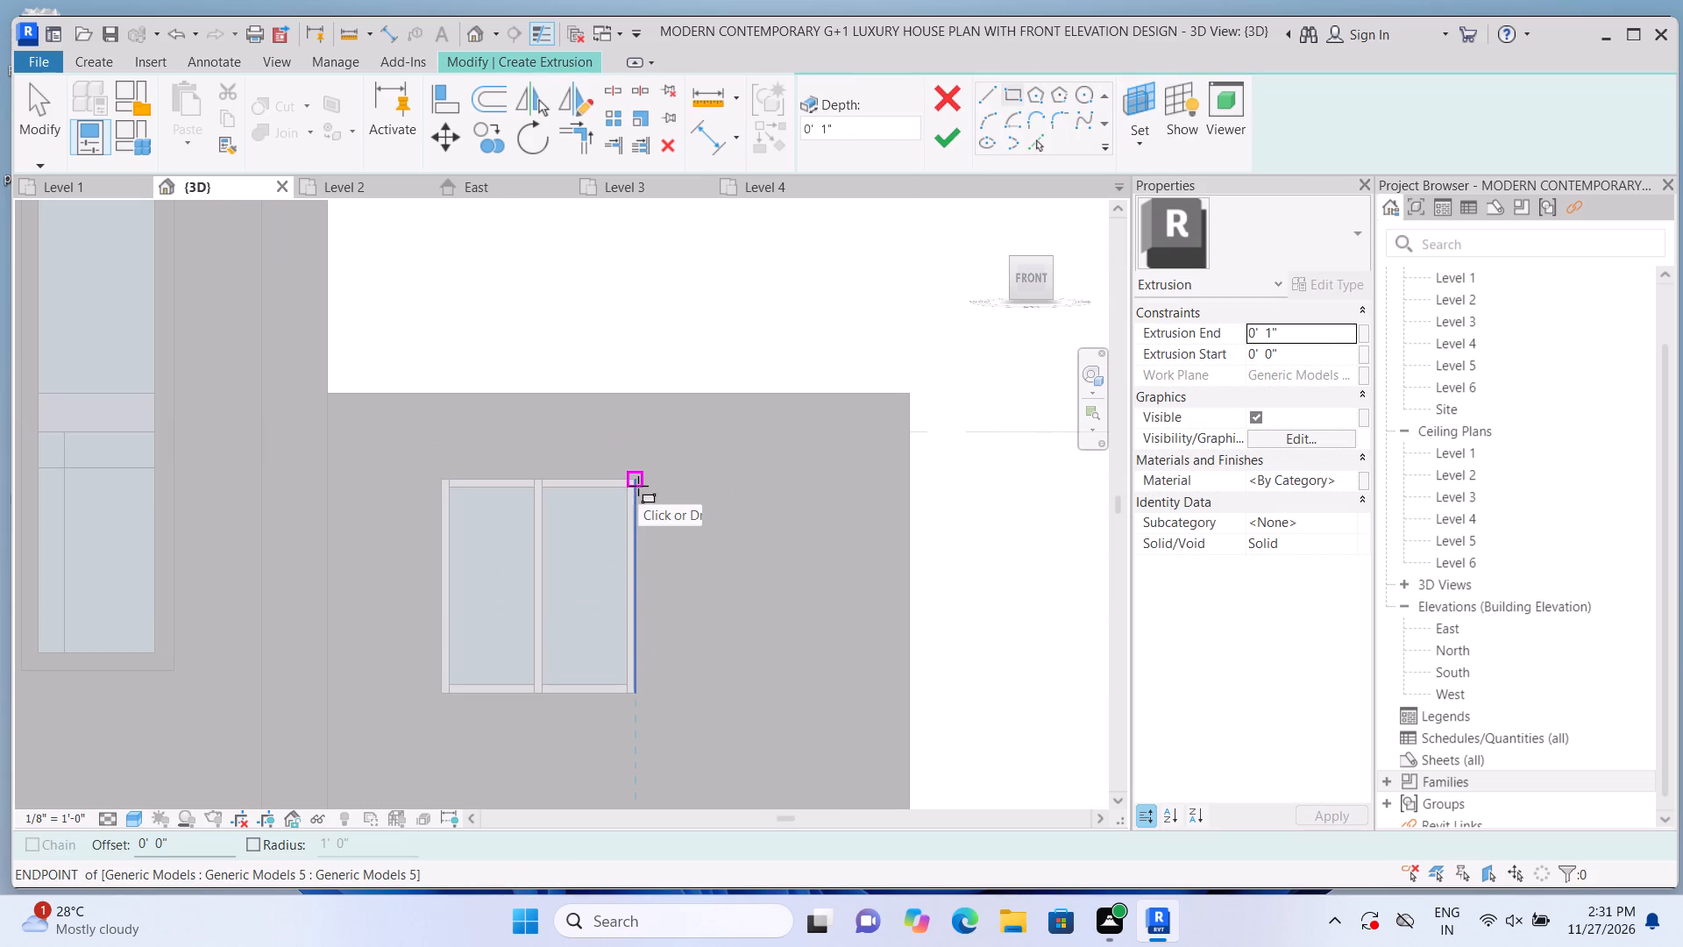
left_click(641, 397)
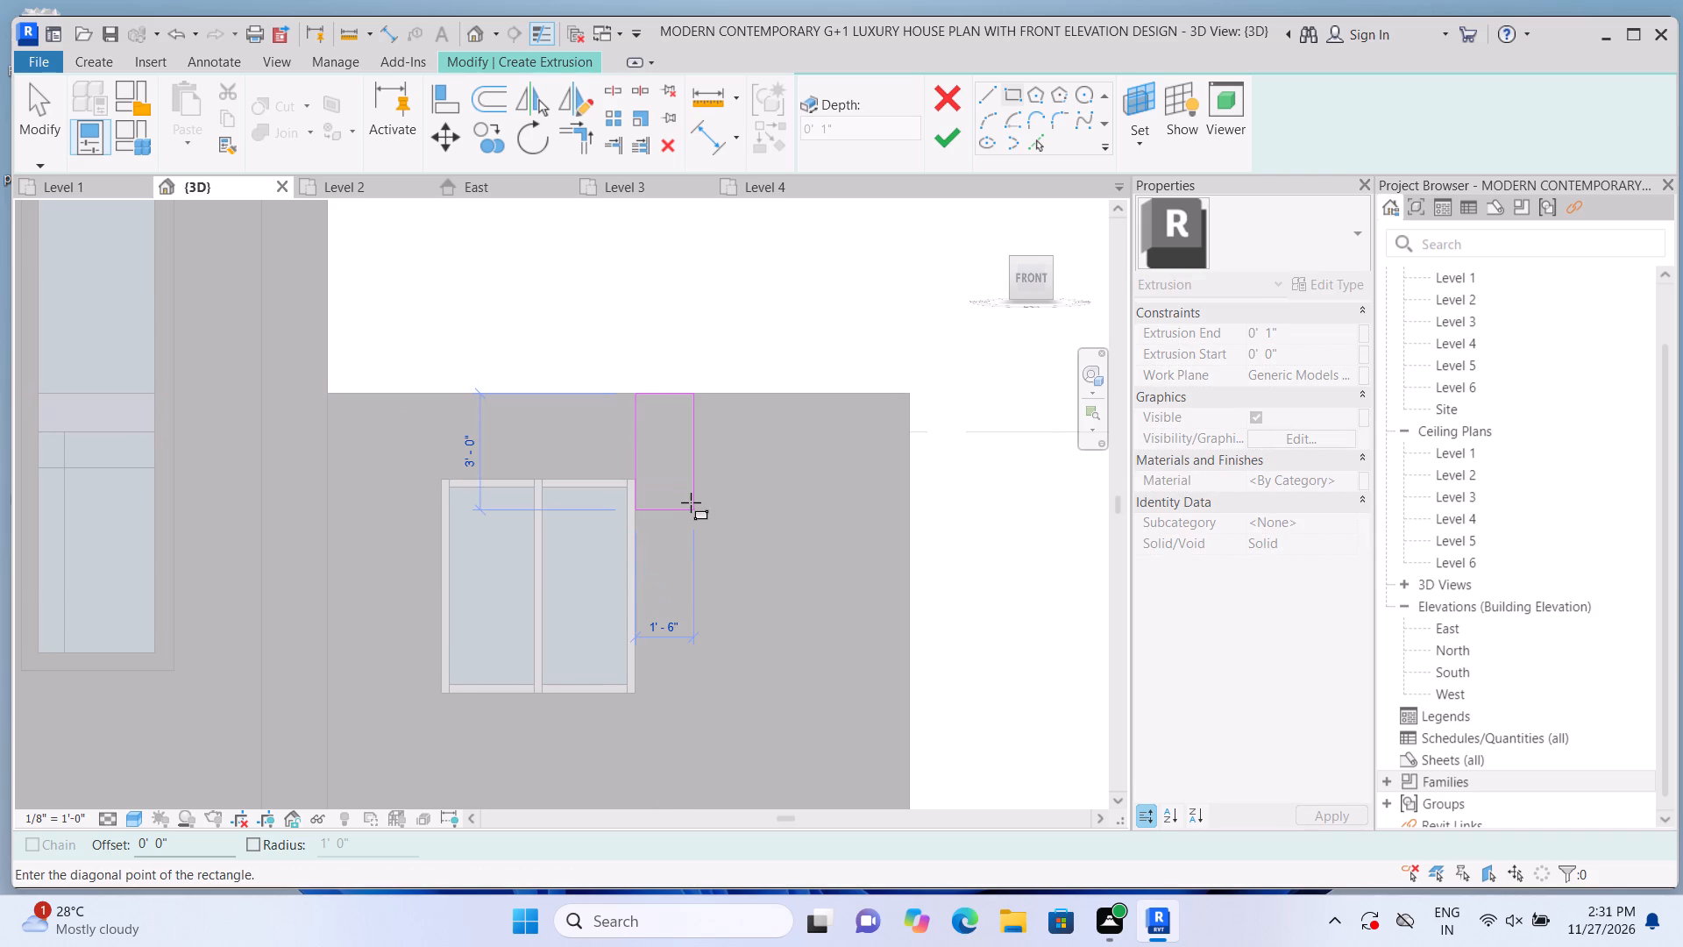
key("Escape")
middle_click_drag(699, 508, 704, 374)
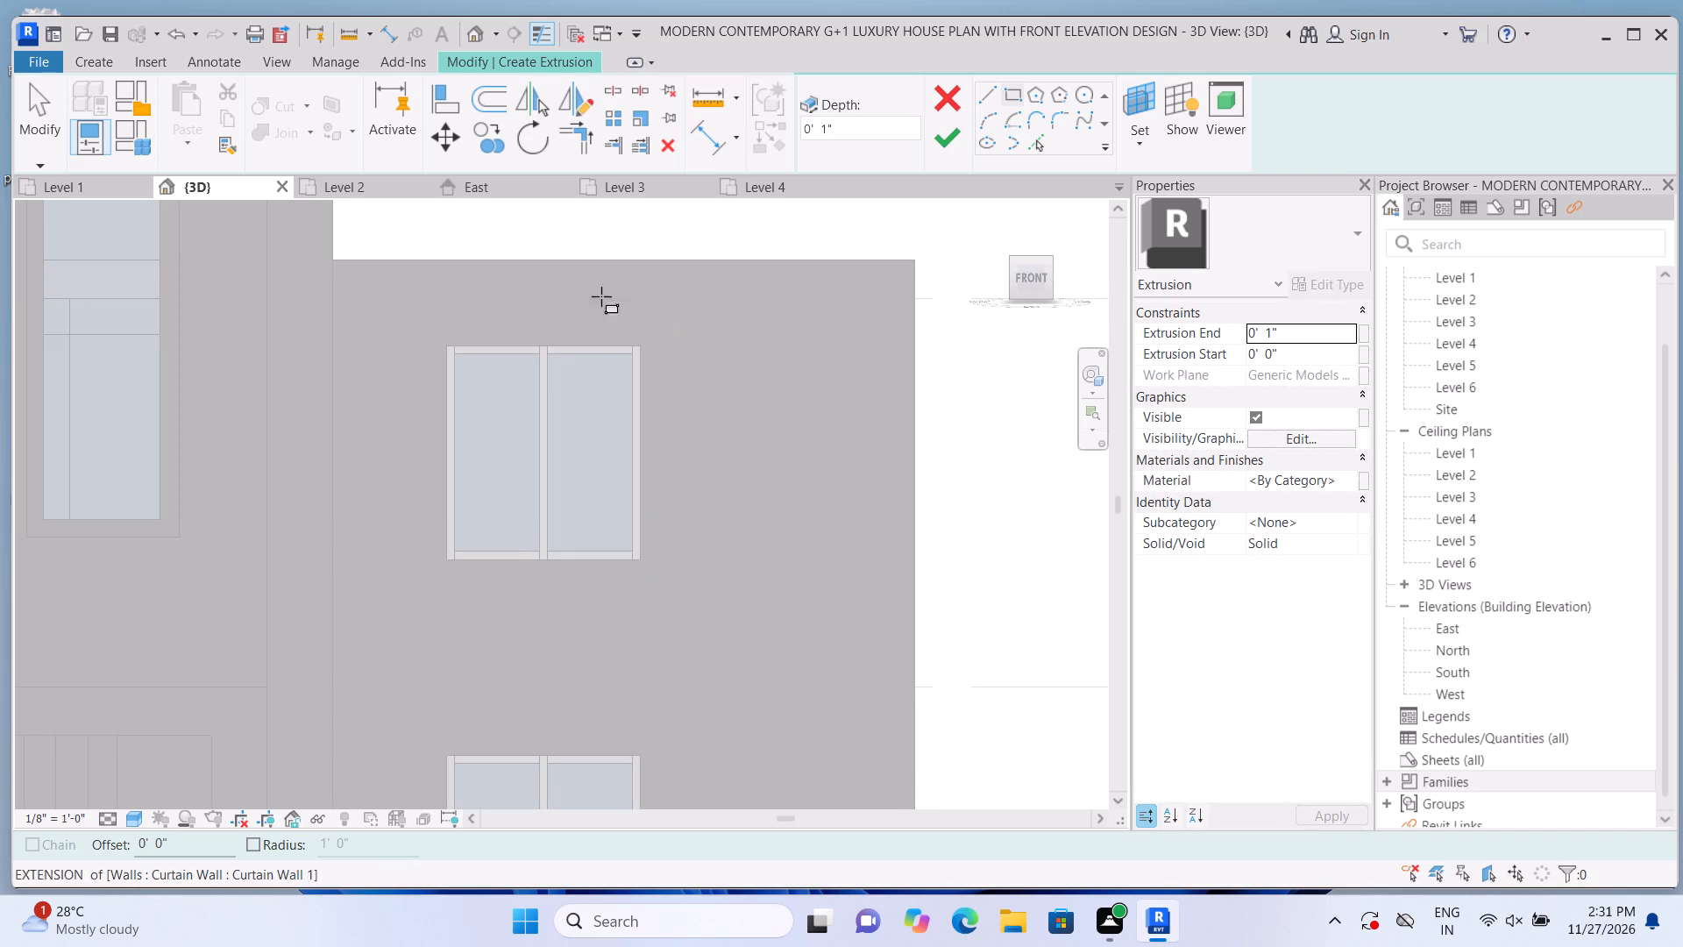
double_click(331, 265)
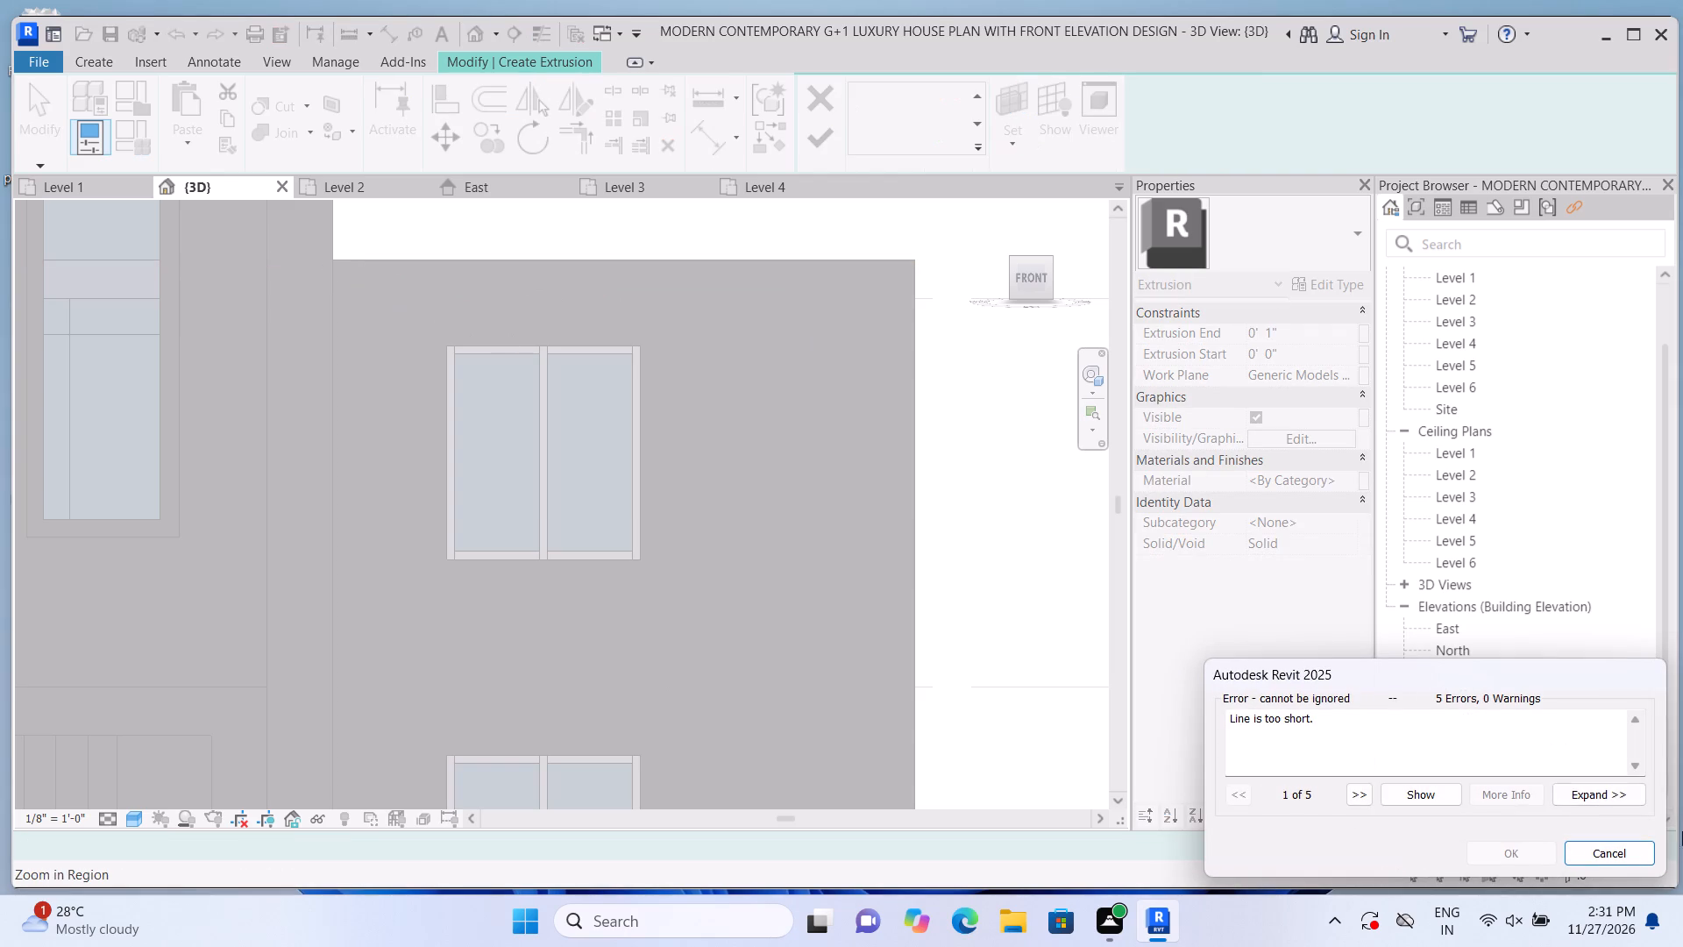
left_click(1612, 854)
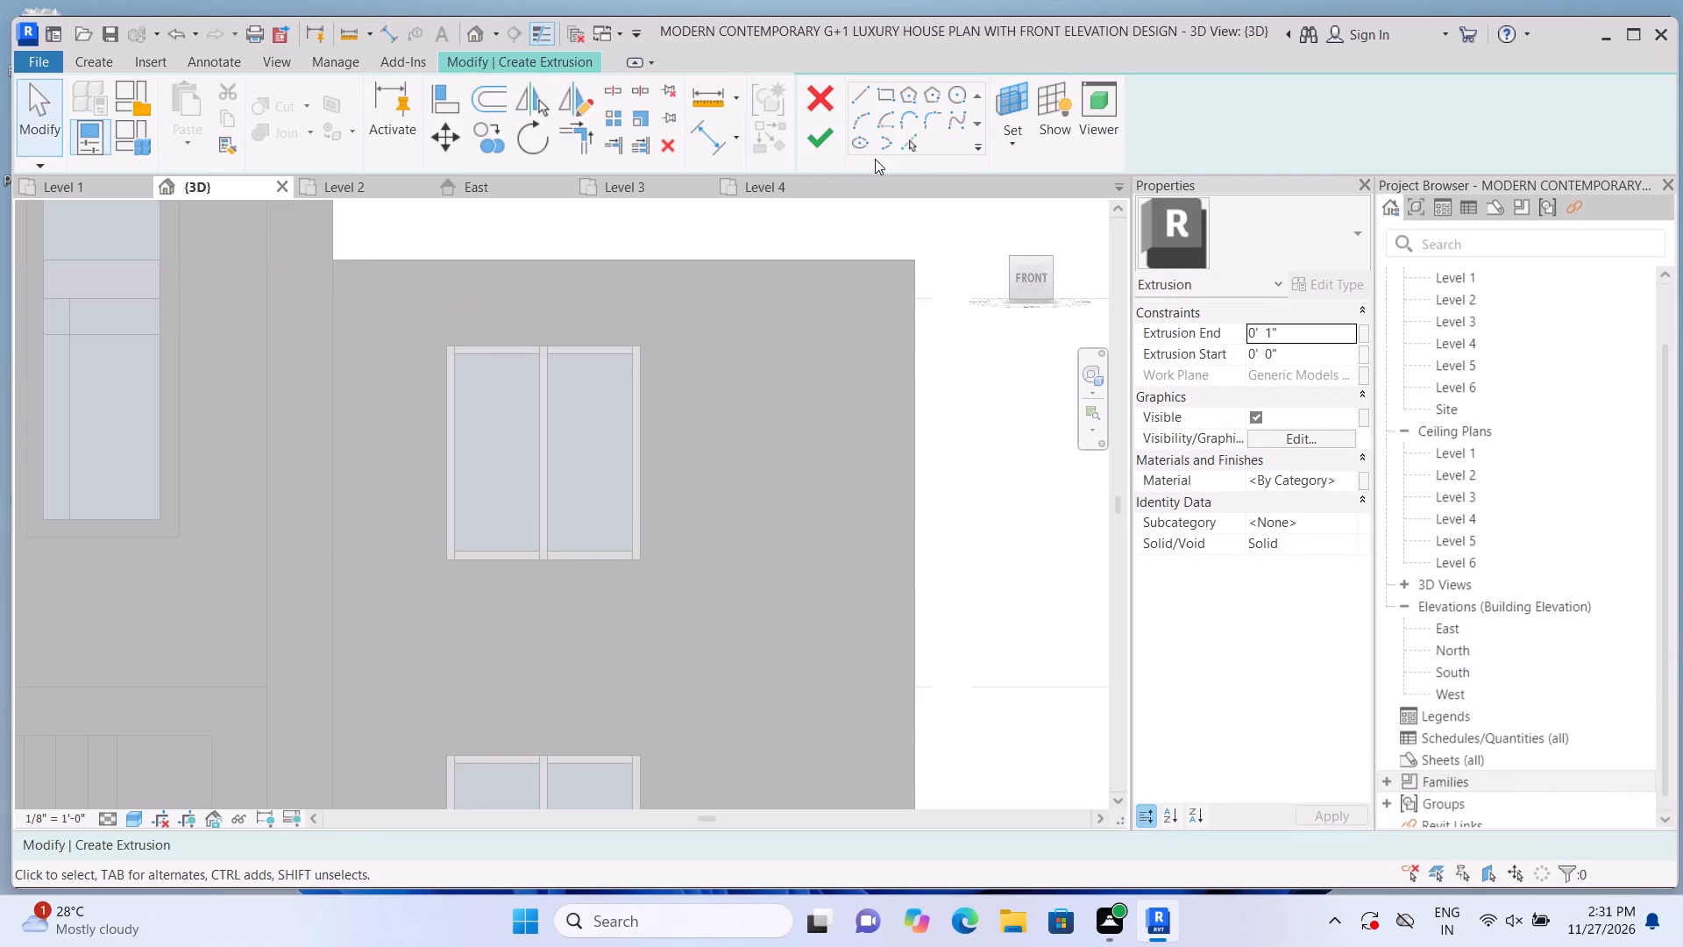
Sketch a rectangle about 15' wide and 1'-5" high along the side block's top edge and extrude it 3".
left_click(879, 89)
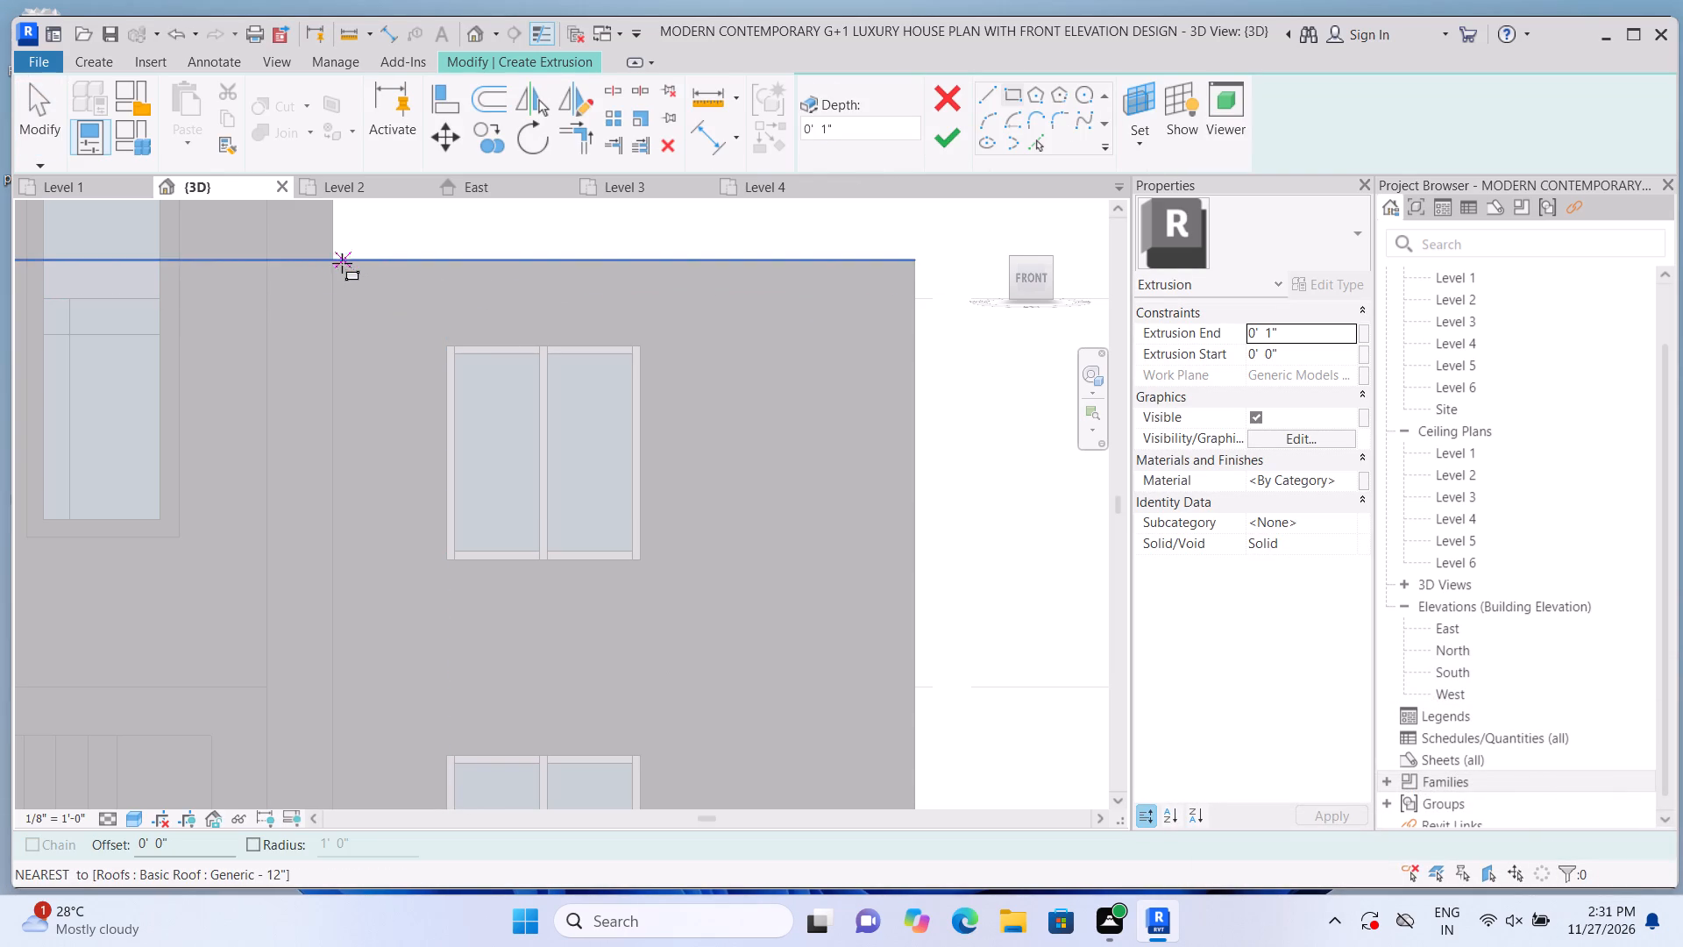
left_click(339, 263)
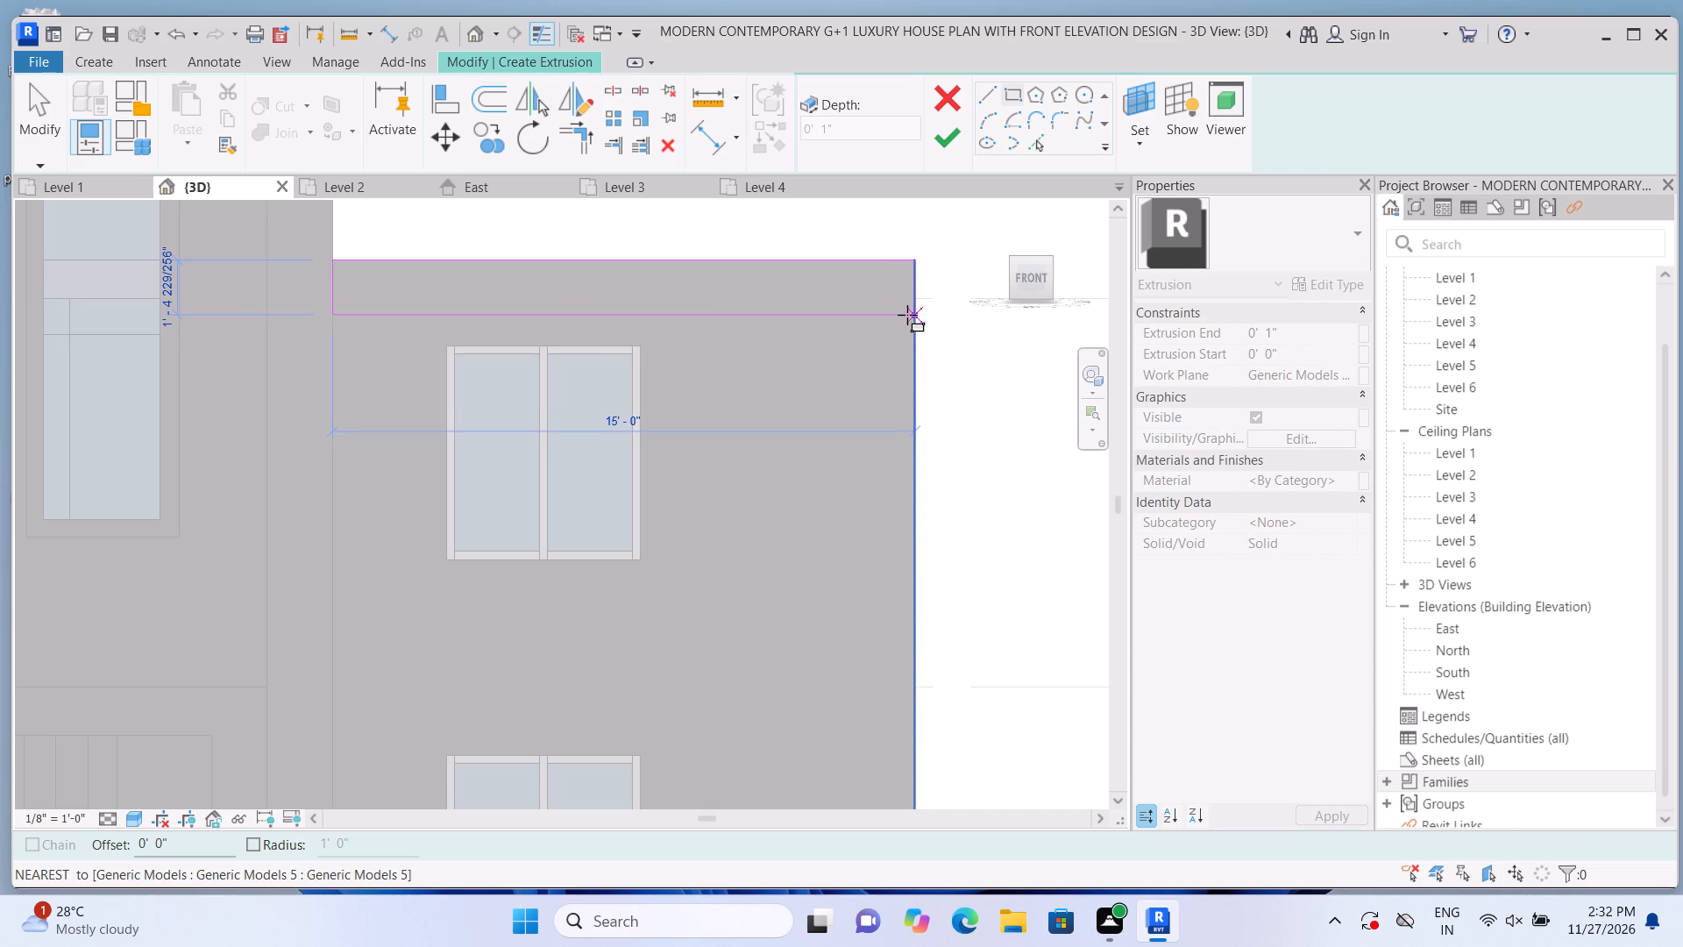
scroll(907, 315, "up", 1)
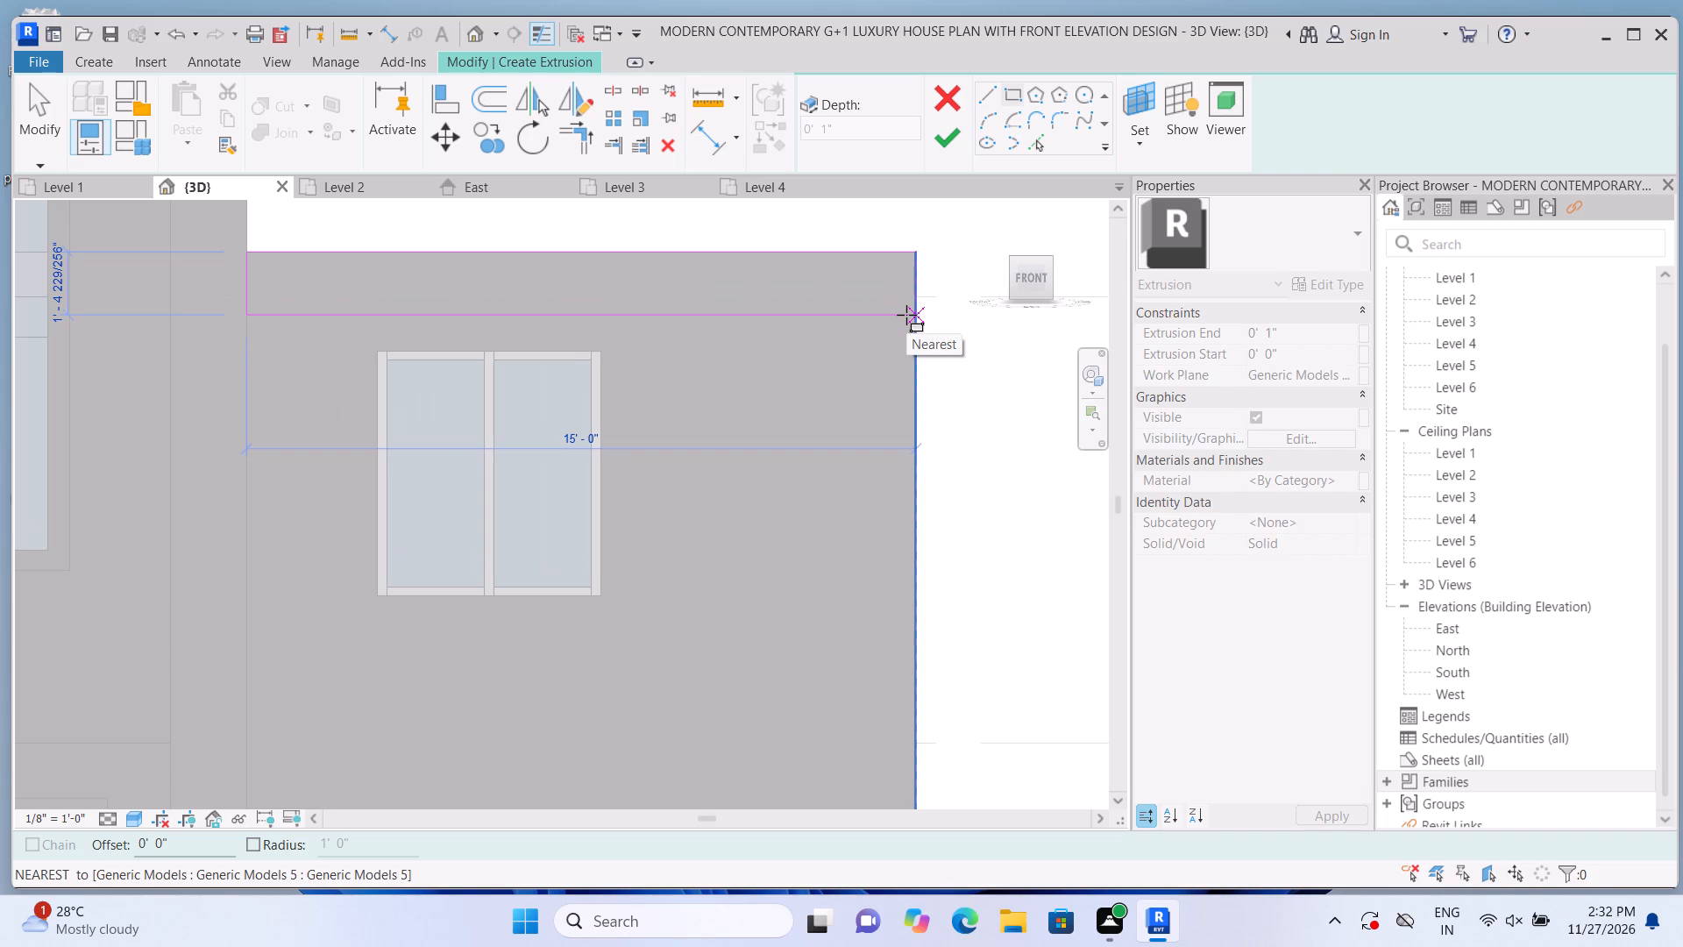
left_click(906, 315)
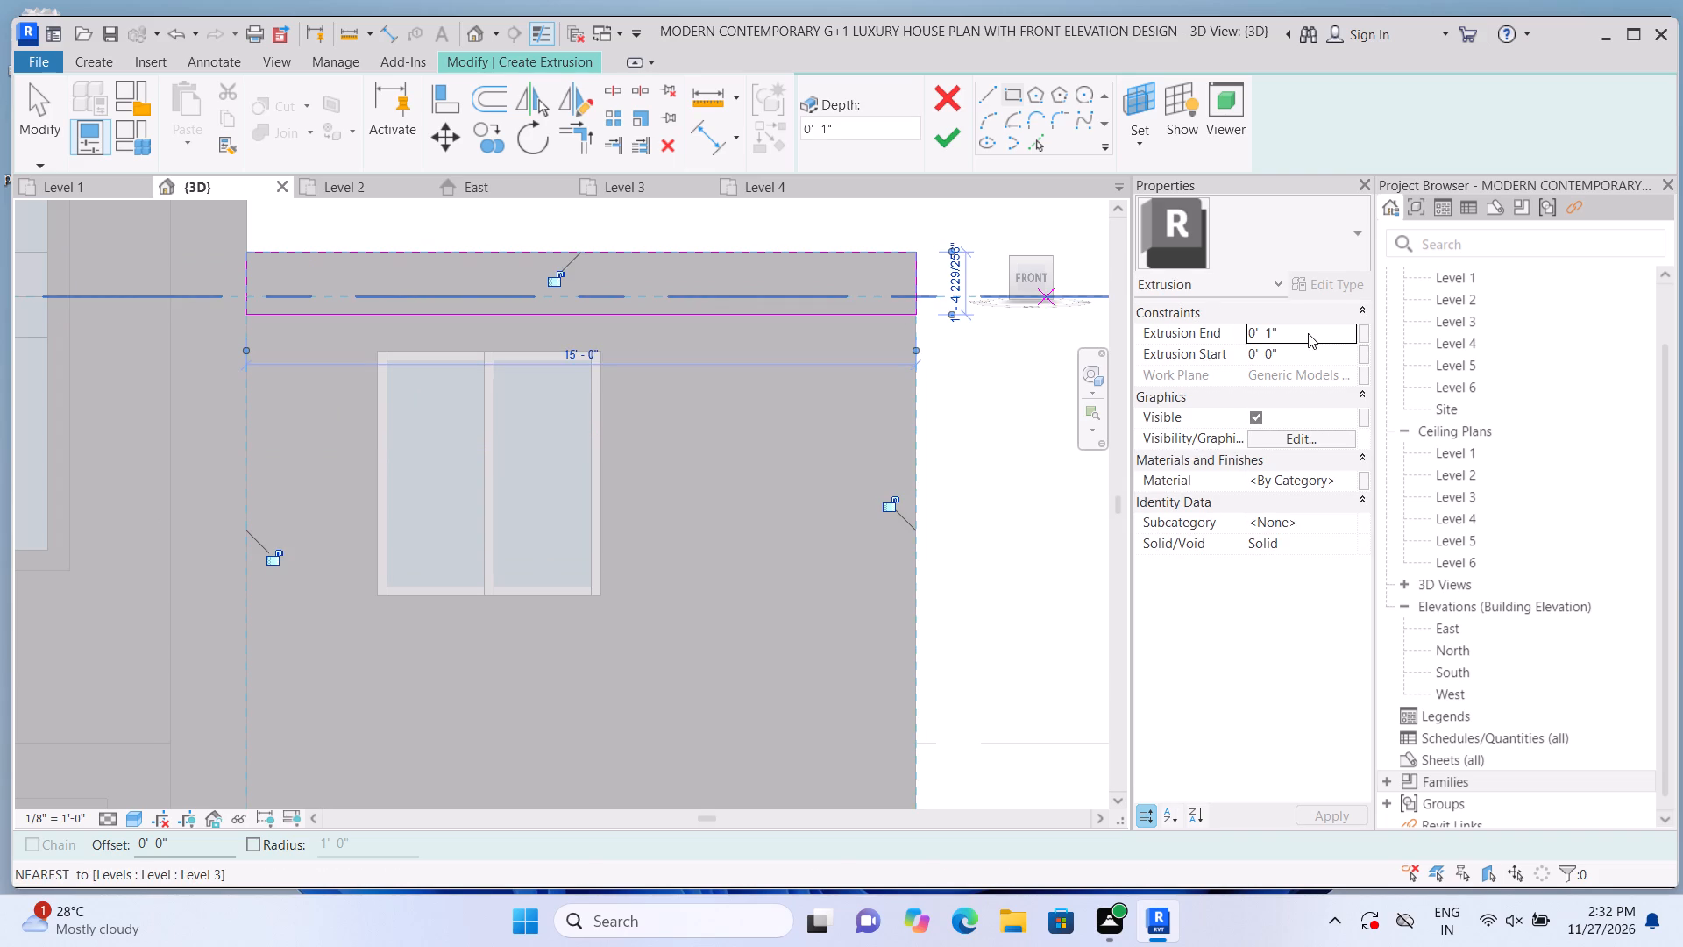
left_click(1308, 333)
key("BackSpace")
type("3\"")
key("Return")
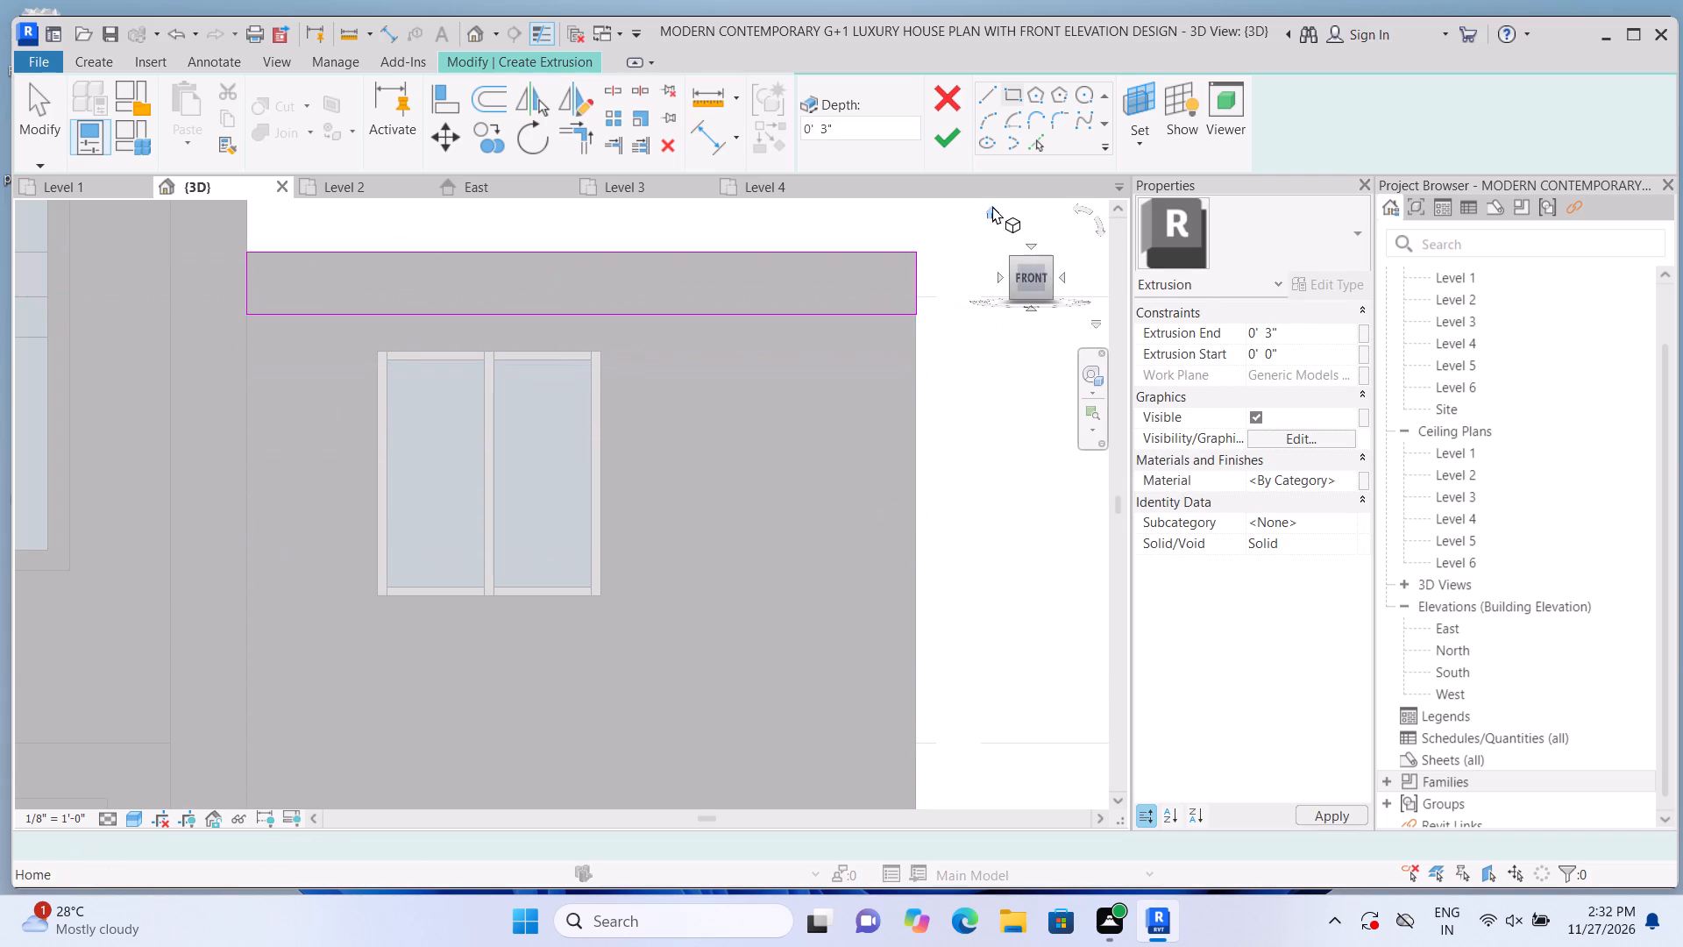
left_click(949, 132)
left_click(974, 375)
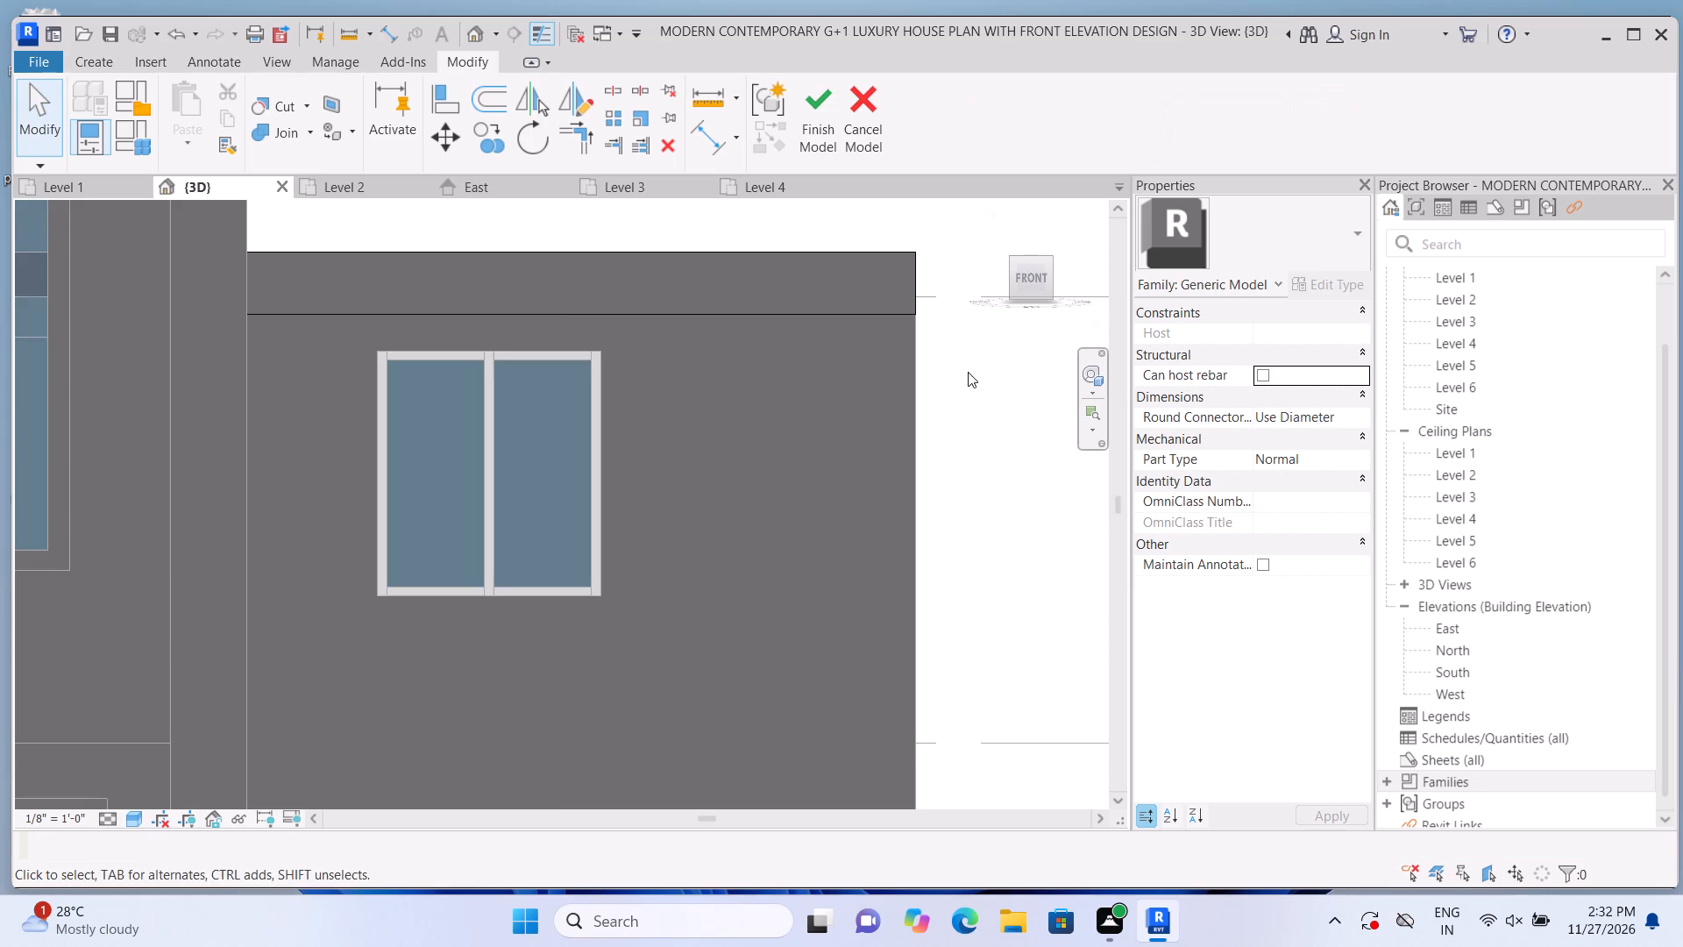
Extrude a 3" deep vertical strip about 2' wide on the side block's outer edge, from the top band's underside down to Level 1.
middle_click_drag(968, 372, 911, 337)
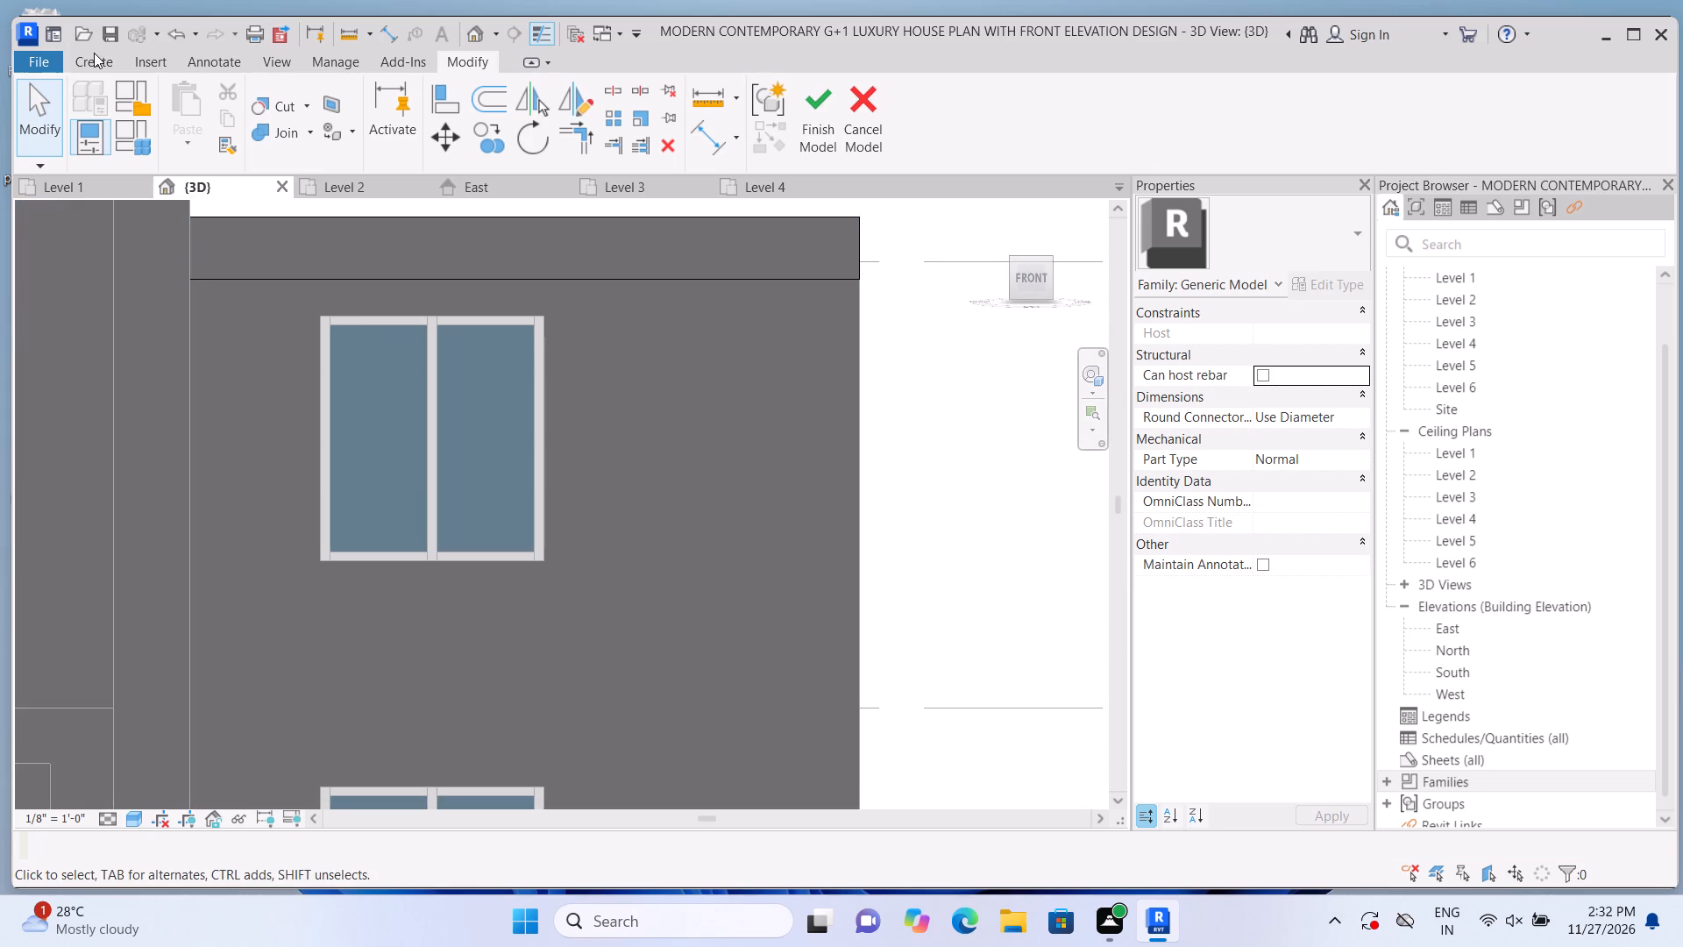
double_click(94, 53)
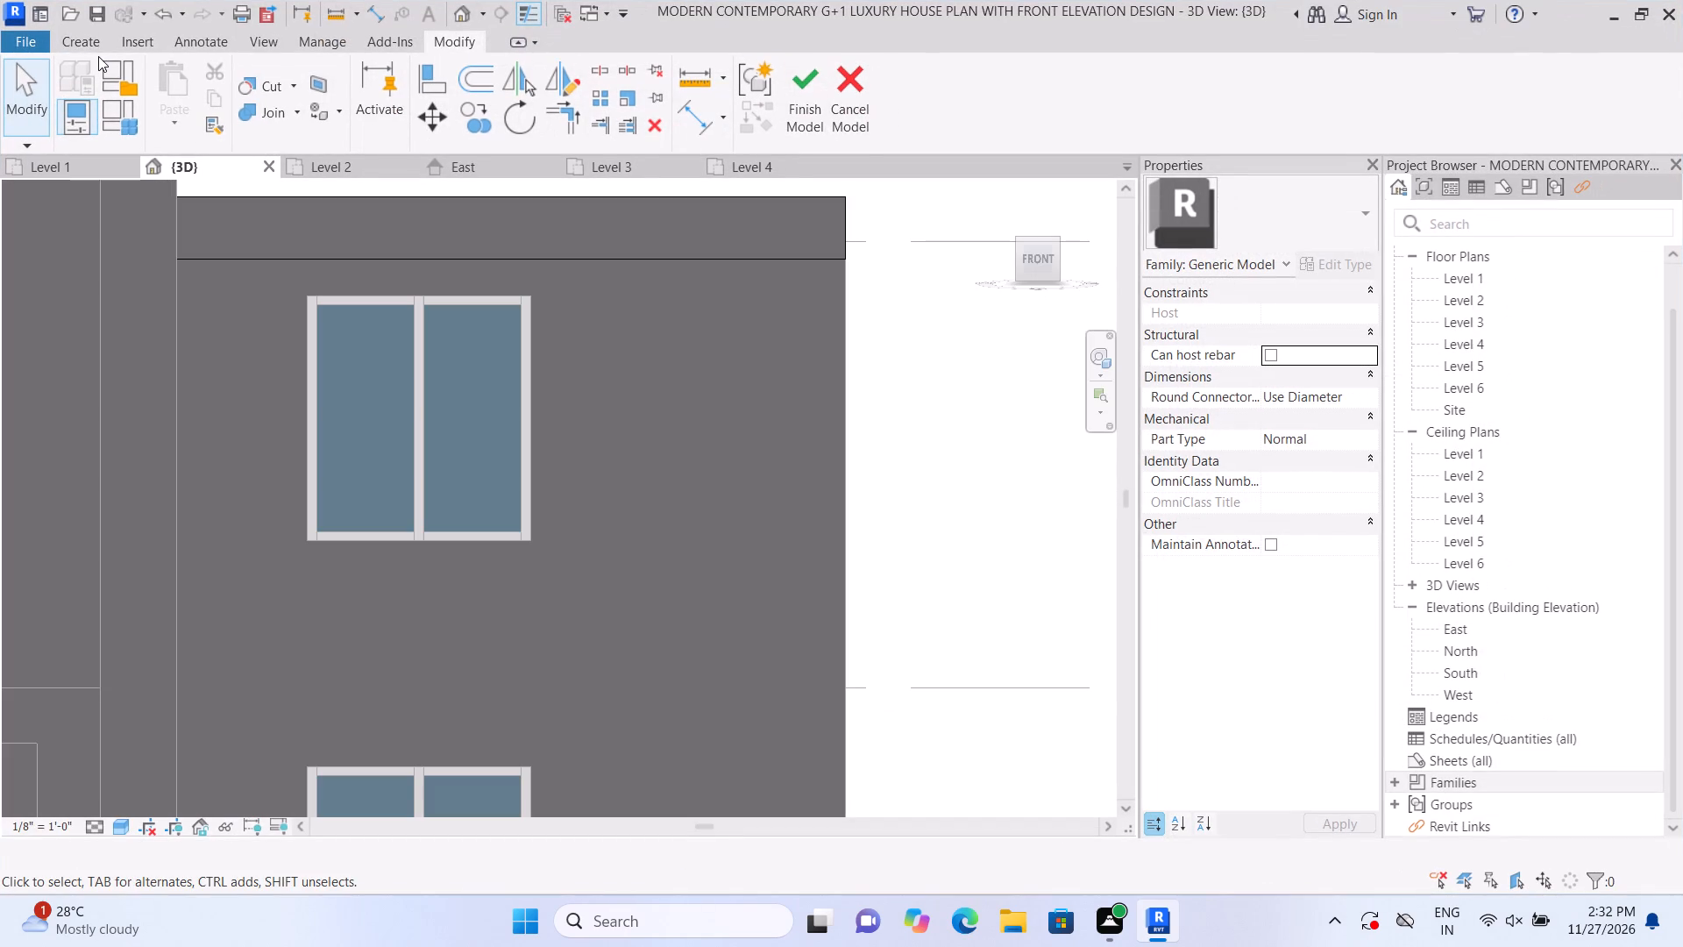
left_click(82, 39)
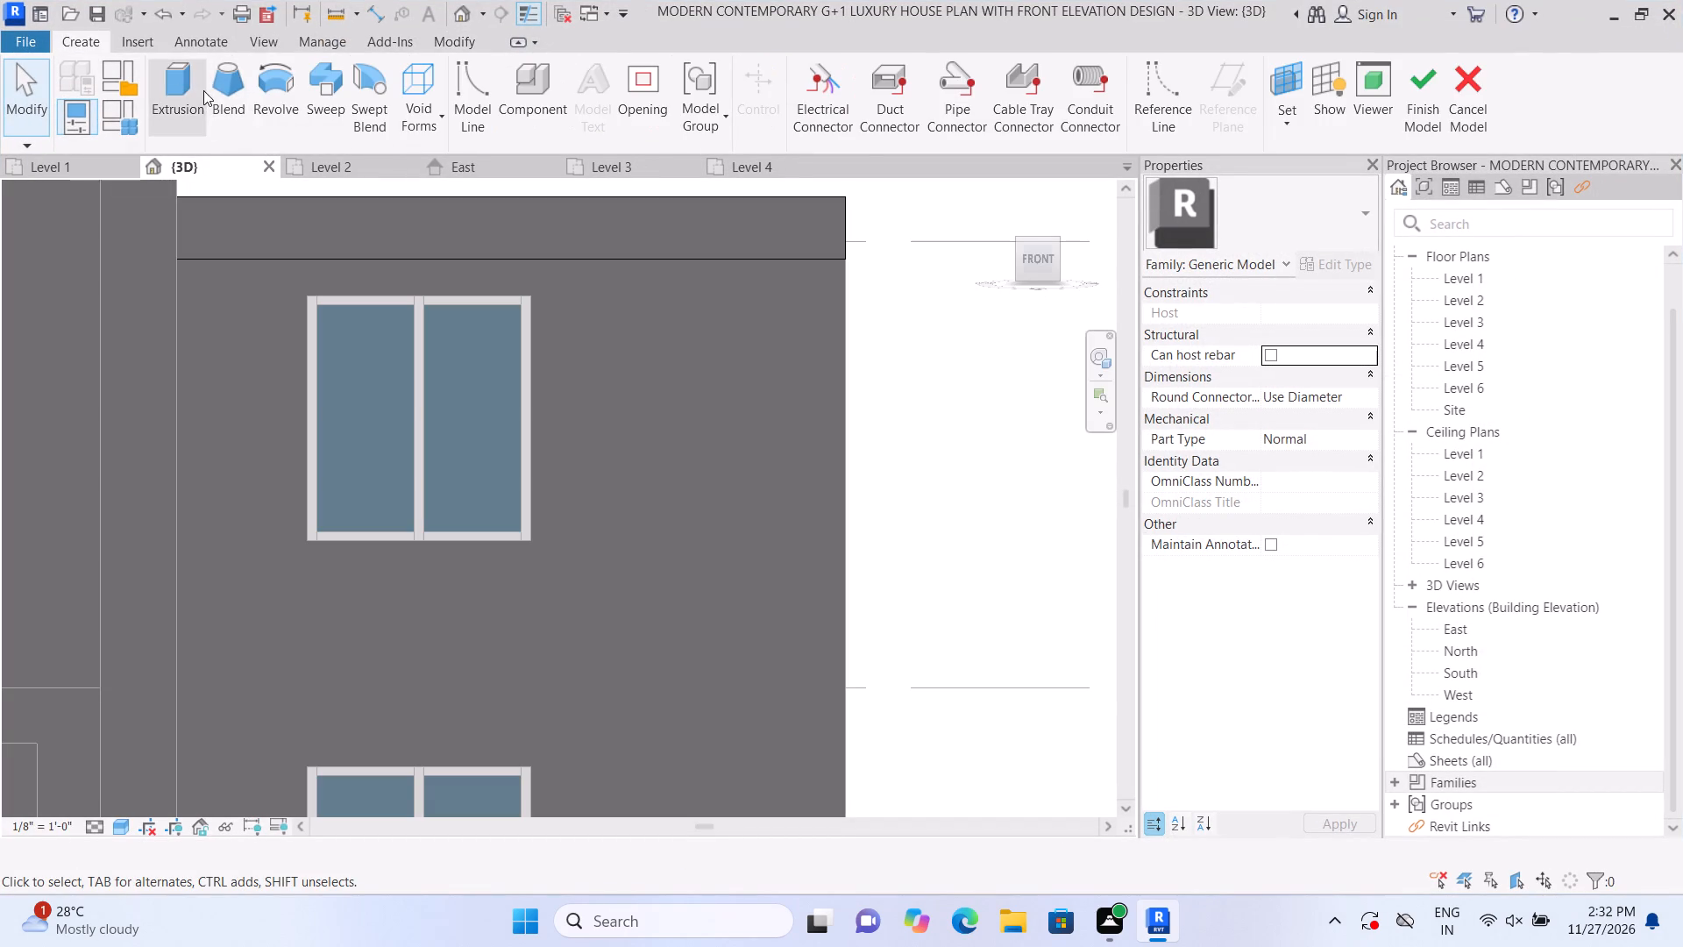
left_click(200, 90)
double_click(1112, 126)
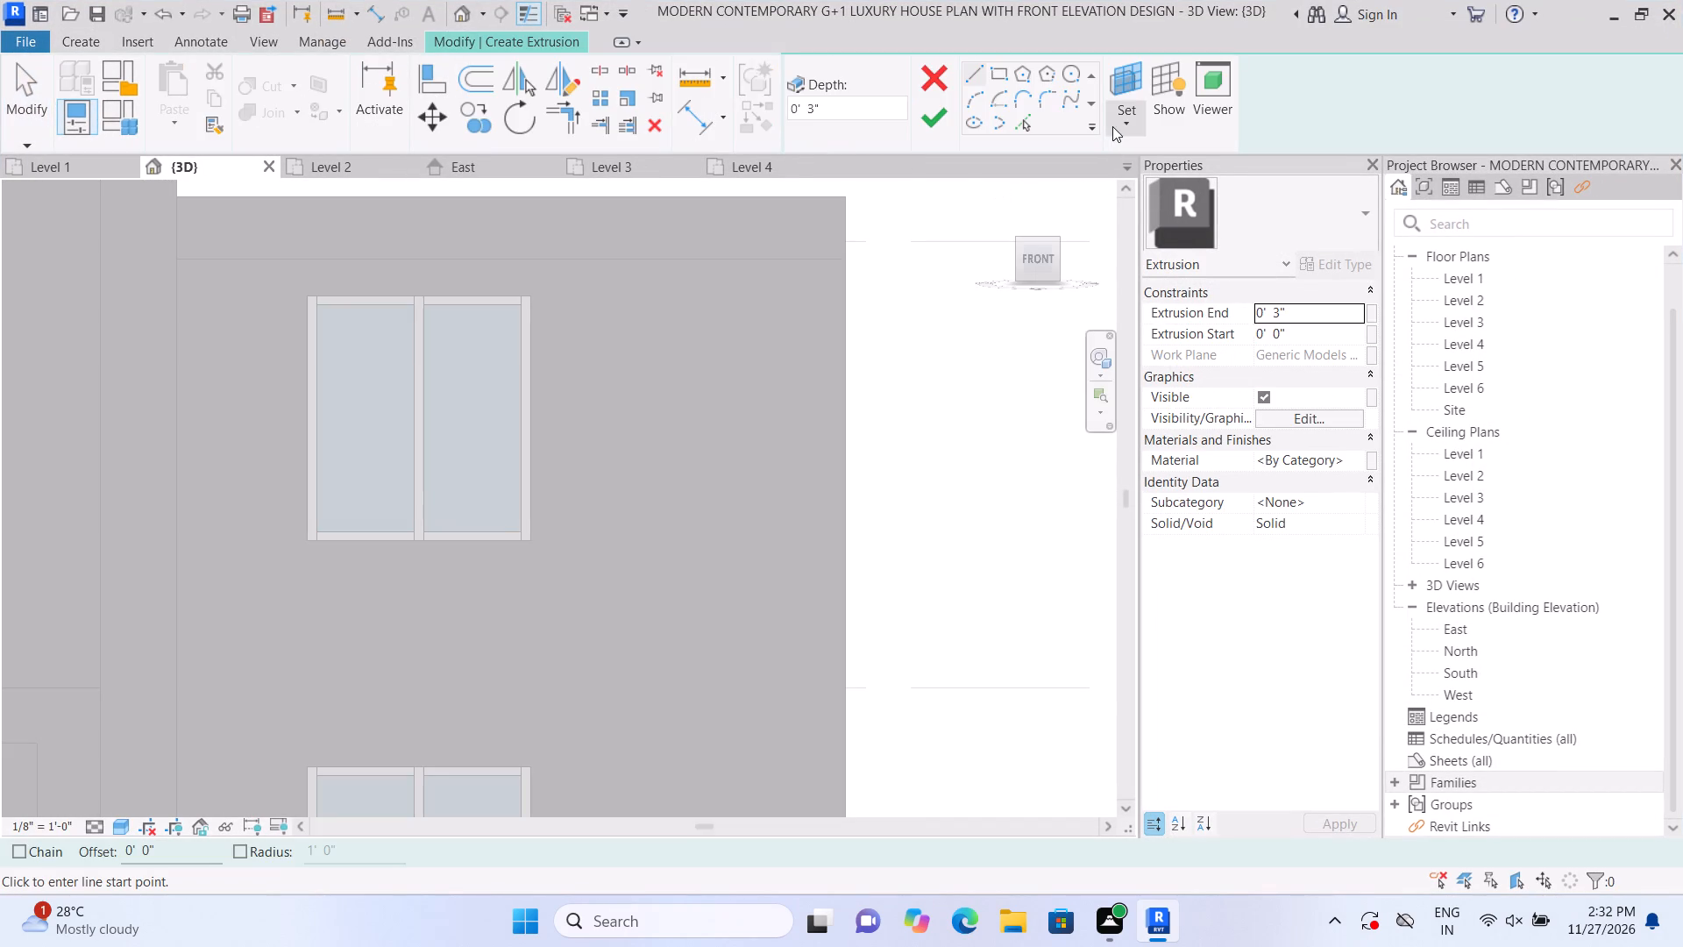
left_click(1120, 125)
left_click(1130, 198)
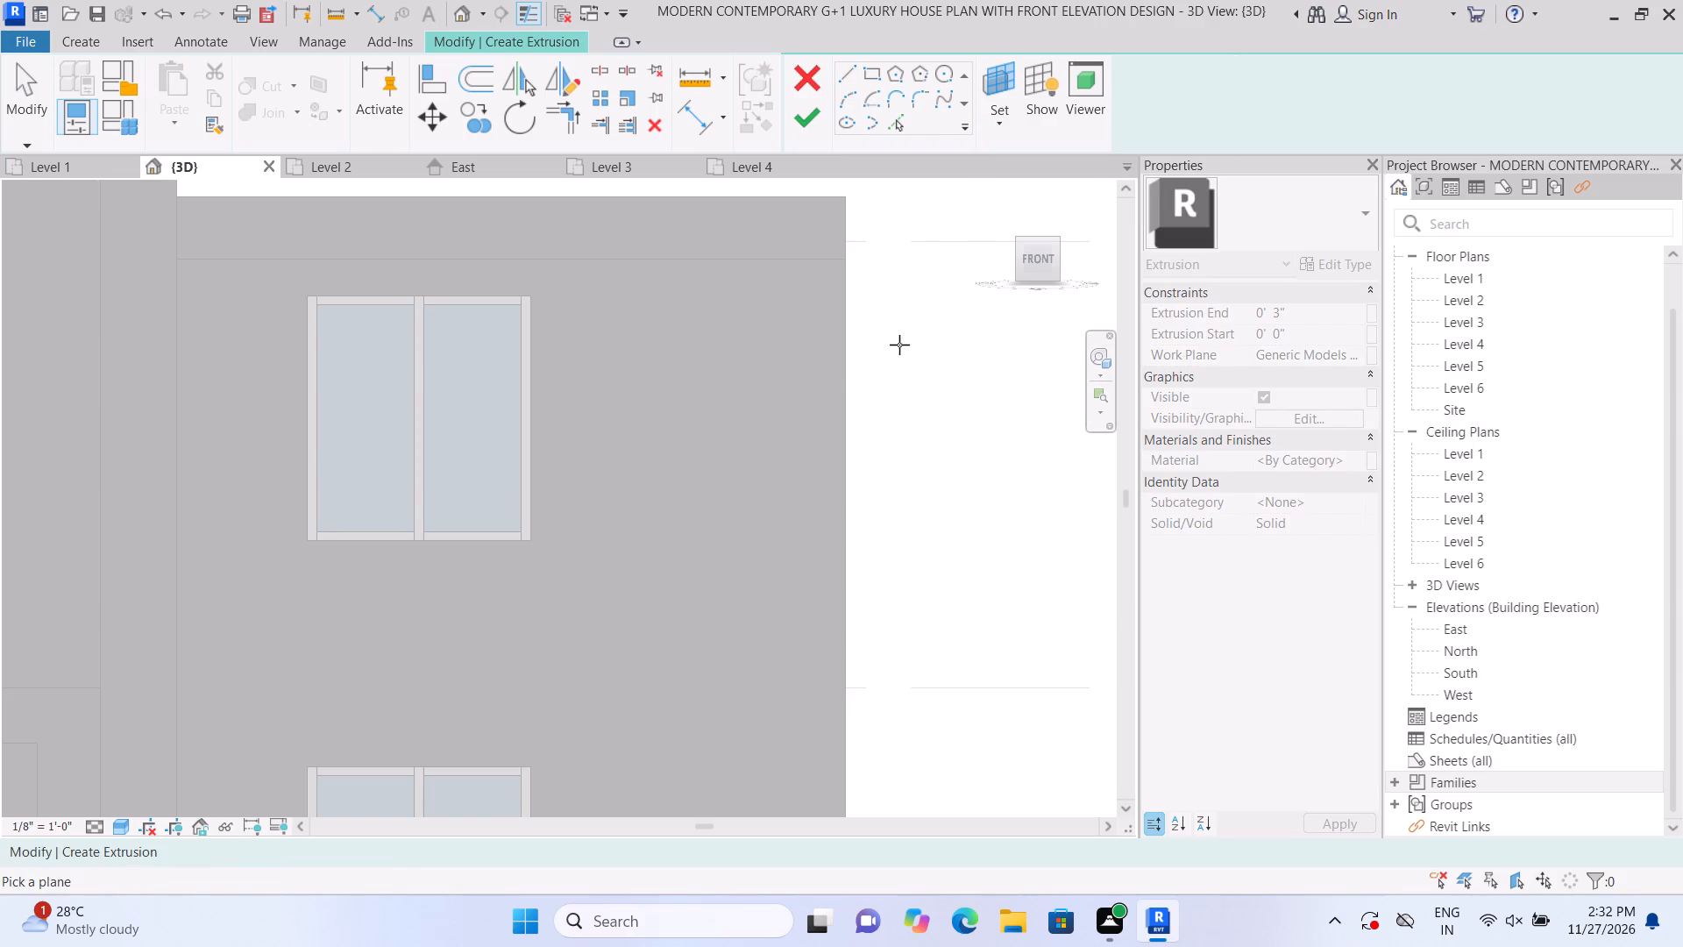
left_click(820, 383)
left_click(1001, 71)
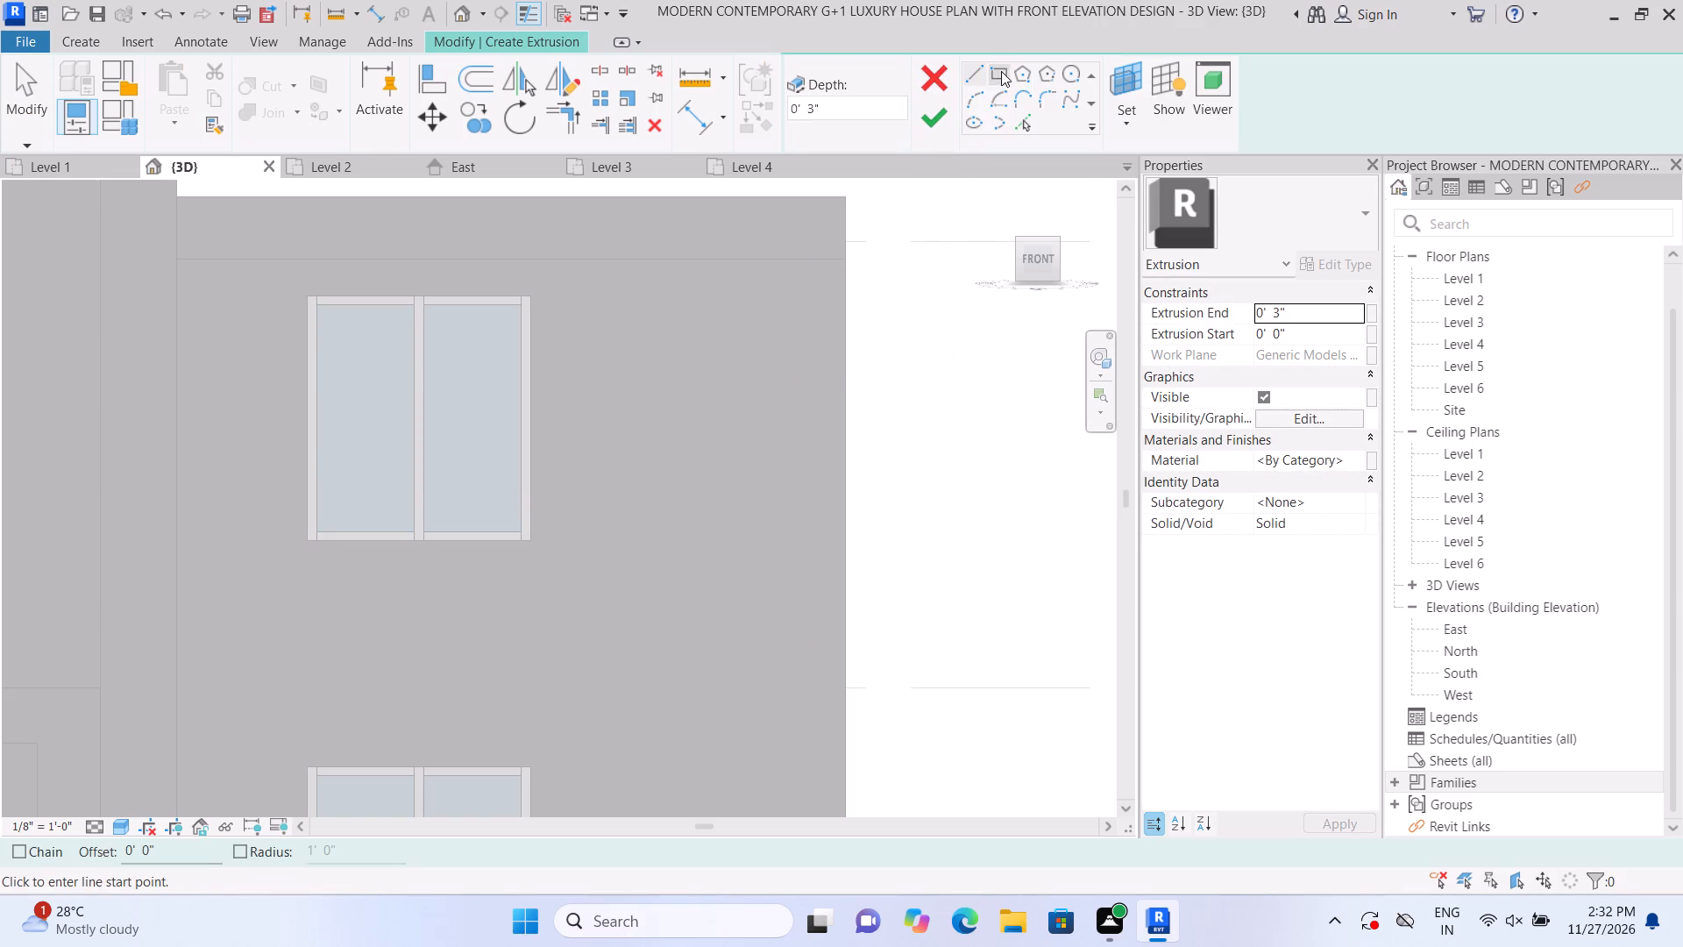
left_click(843, 263)
middle_click_drag(752, 444, 675, 278)
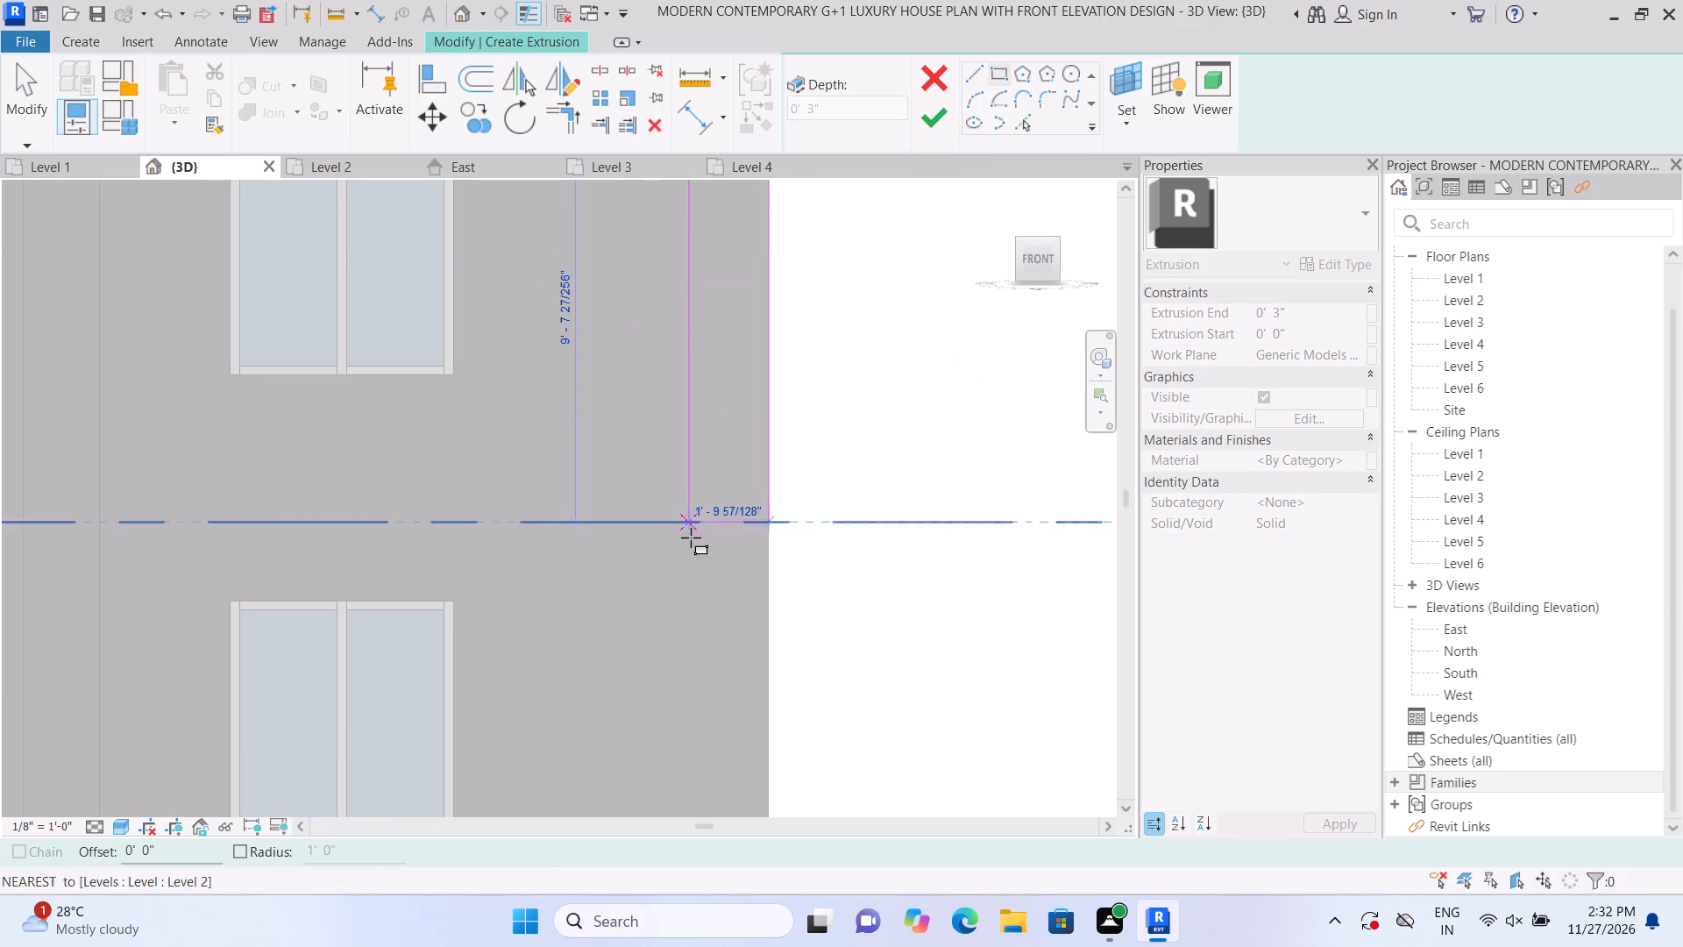
middle_click_drag(686, 589, 630, 423)
middle_click_drag(623, 445, 621, 396)
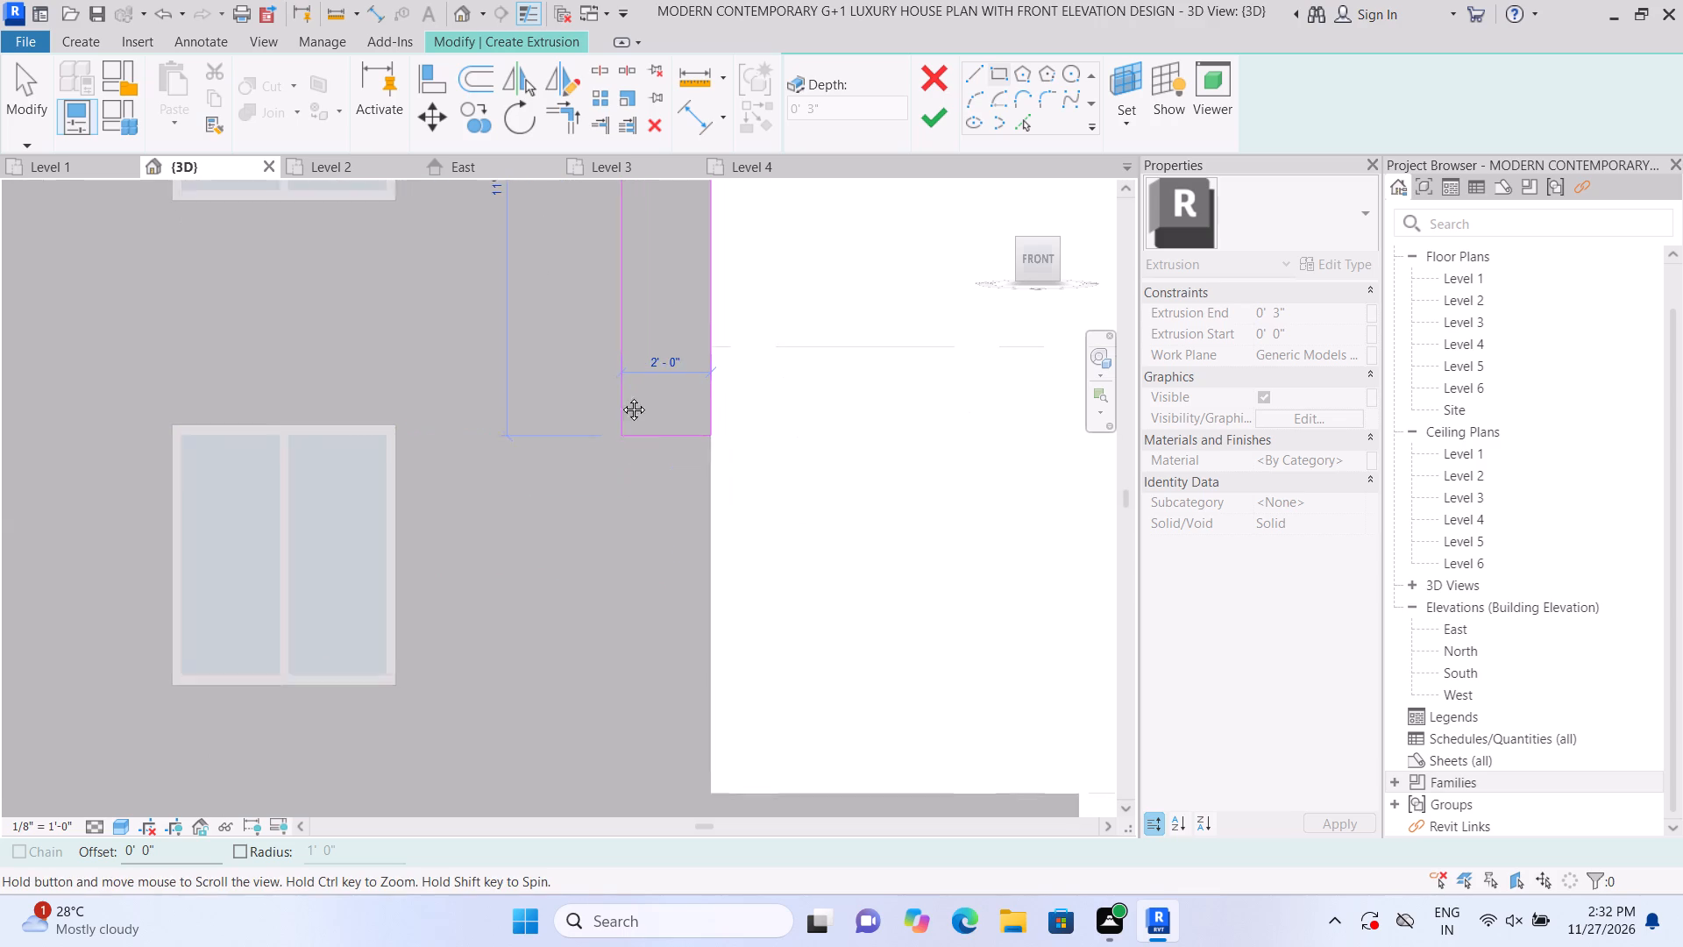
middle_click_drag(621, 396, 621, 309)
middle_click(621, 309)
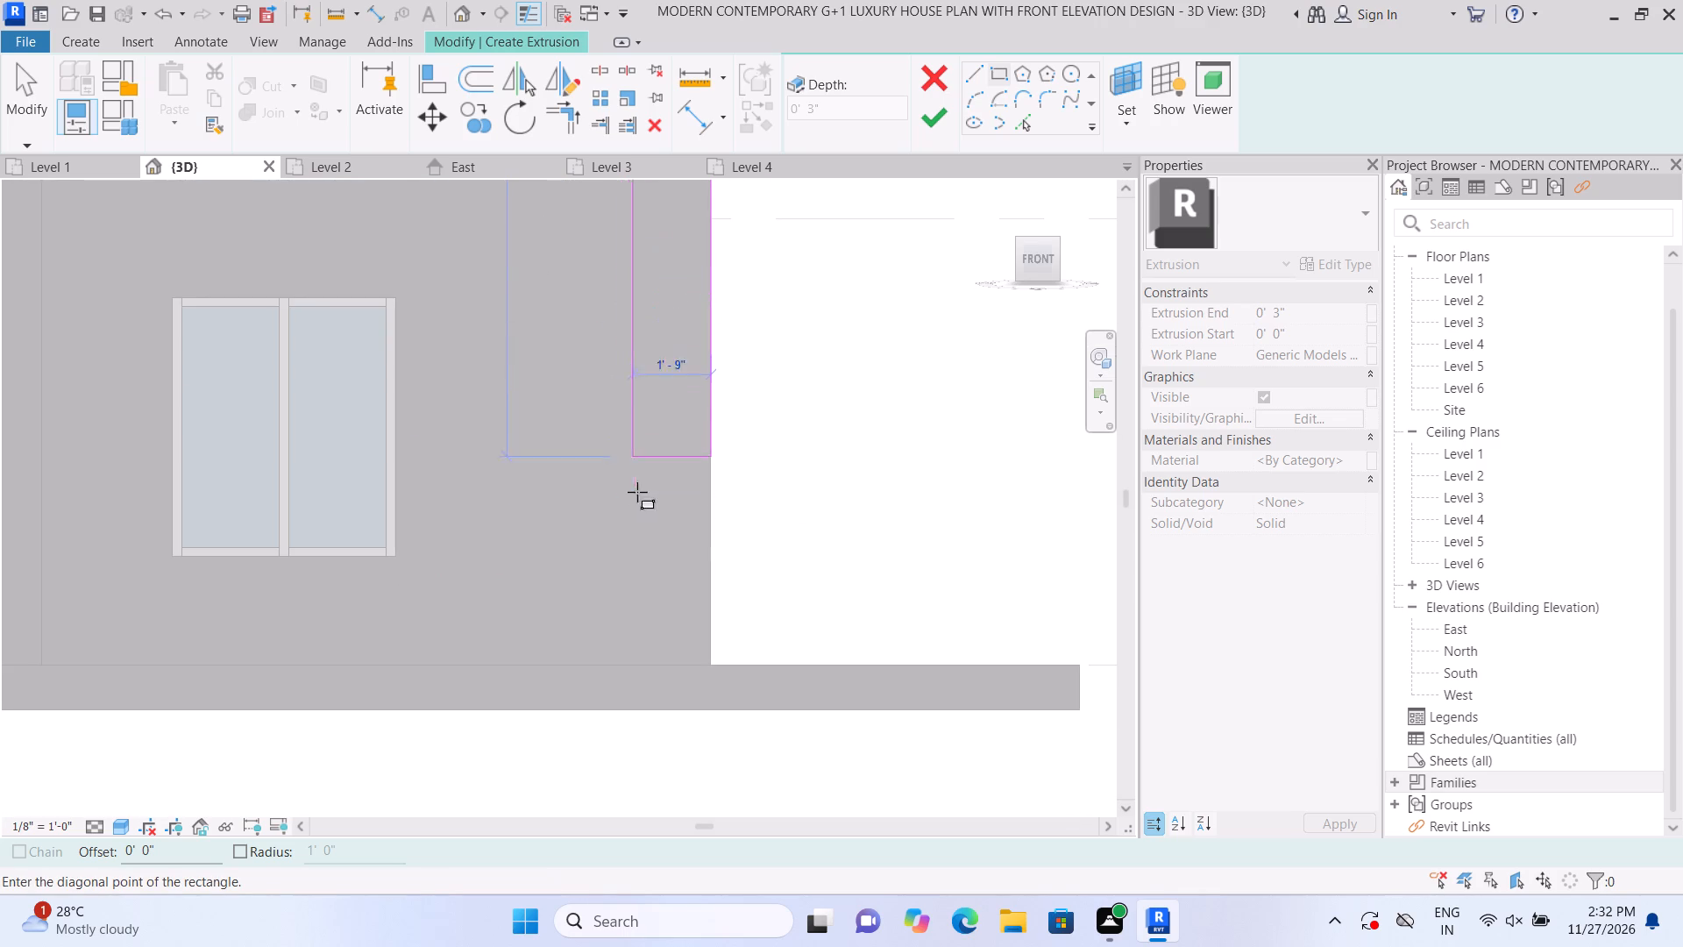
left_click(622, 662)
left_click(936, 126)
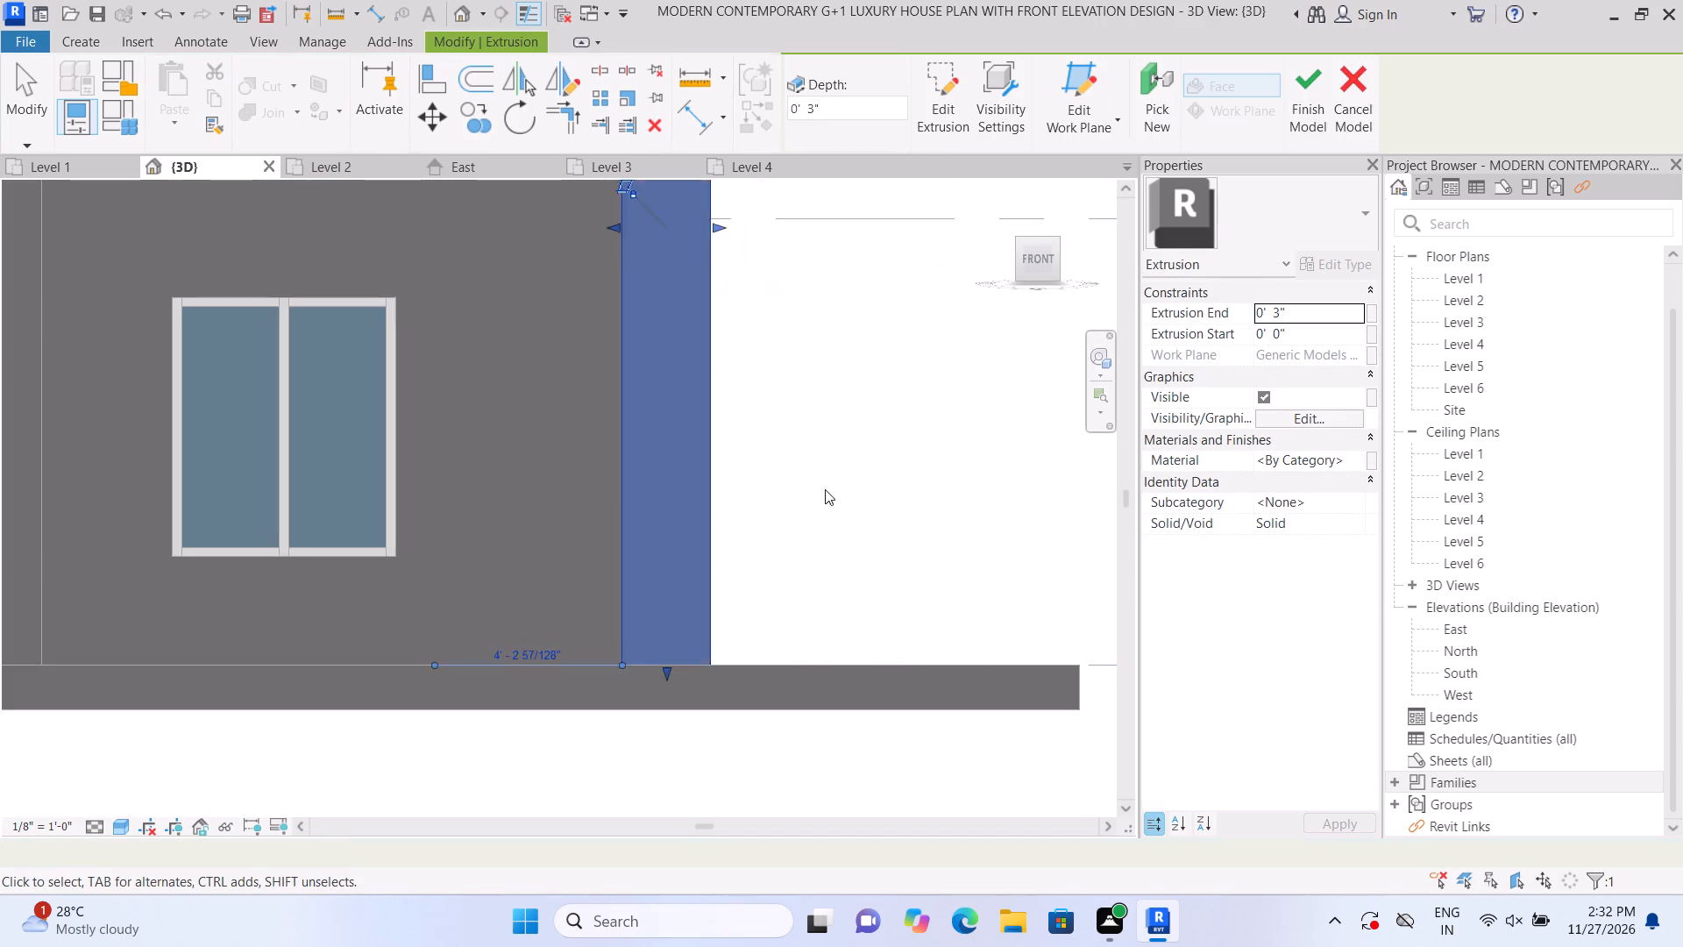
Join the vertical edge strip with the horizontal top band on the side block.
scroll(820, 508, "down", 6)
middle_click_drag(873, 353, 818, 490)
scroll(813, 425, "up", 2)
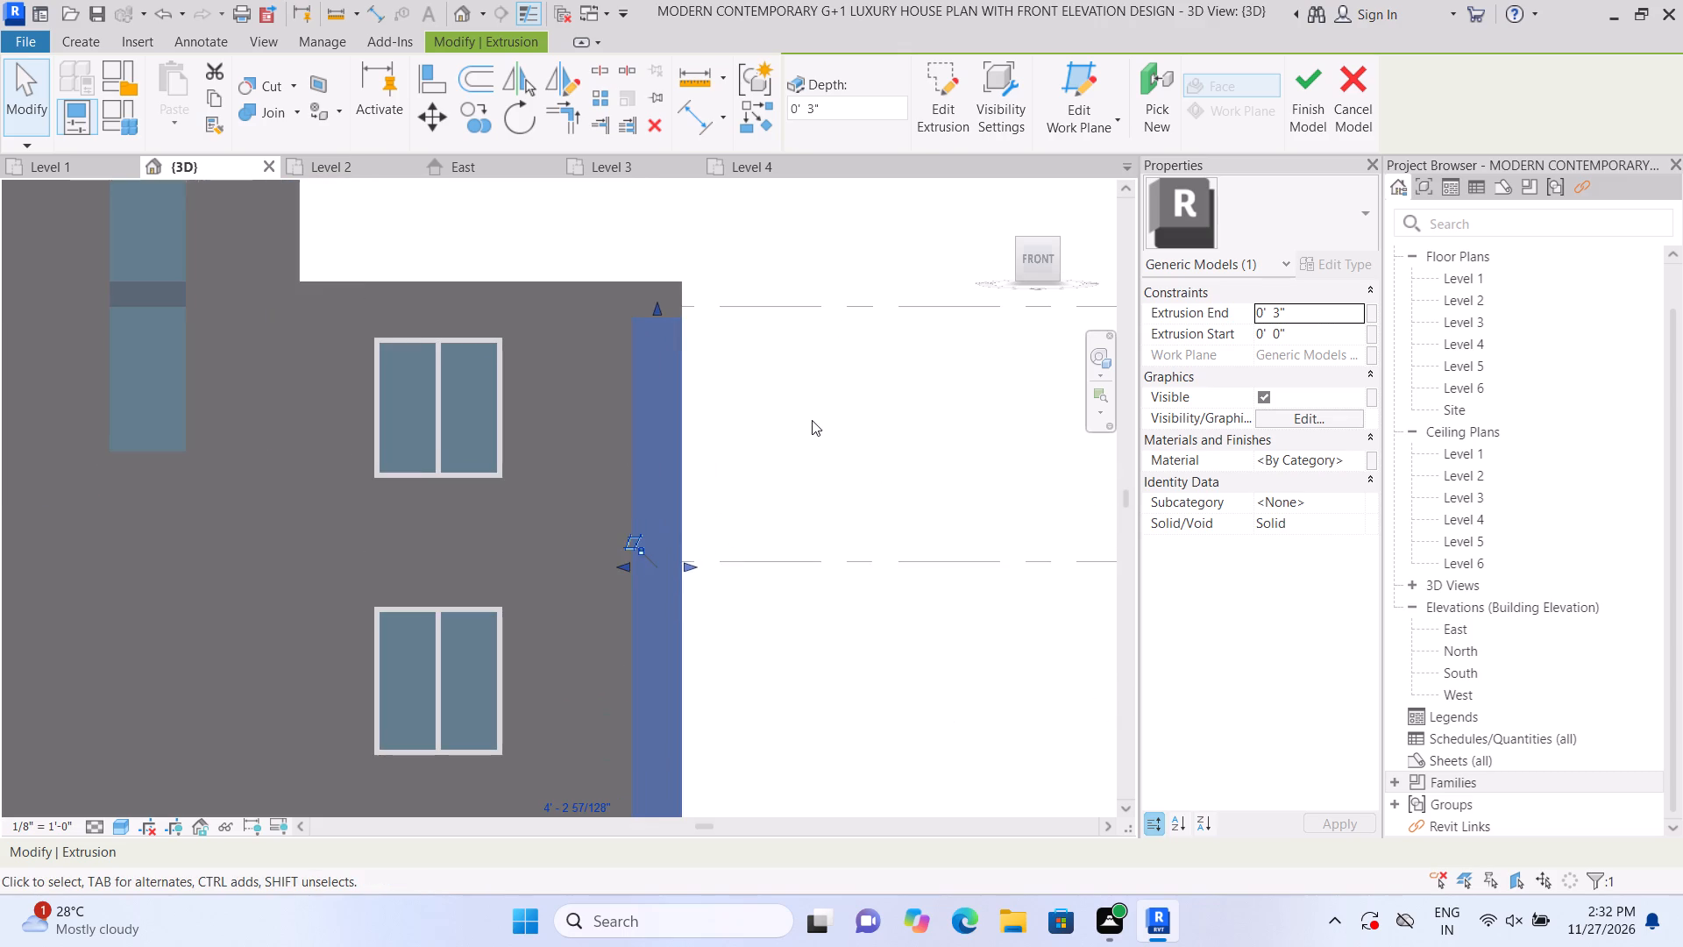
scroll(816, 409, "down", 1)
scroll(838, 400, "up", 1)
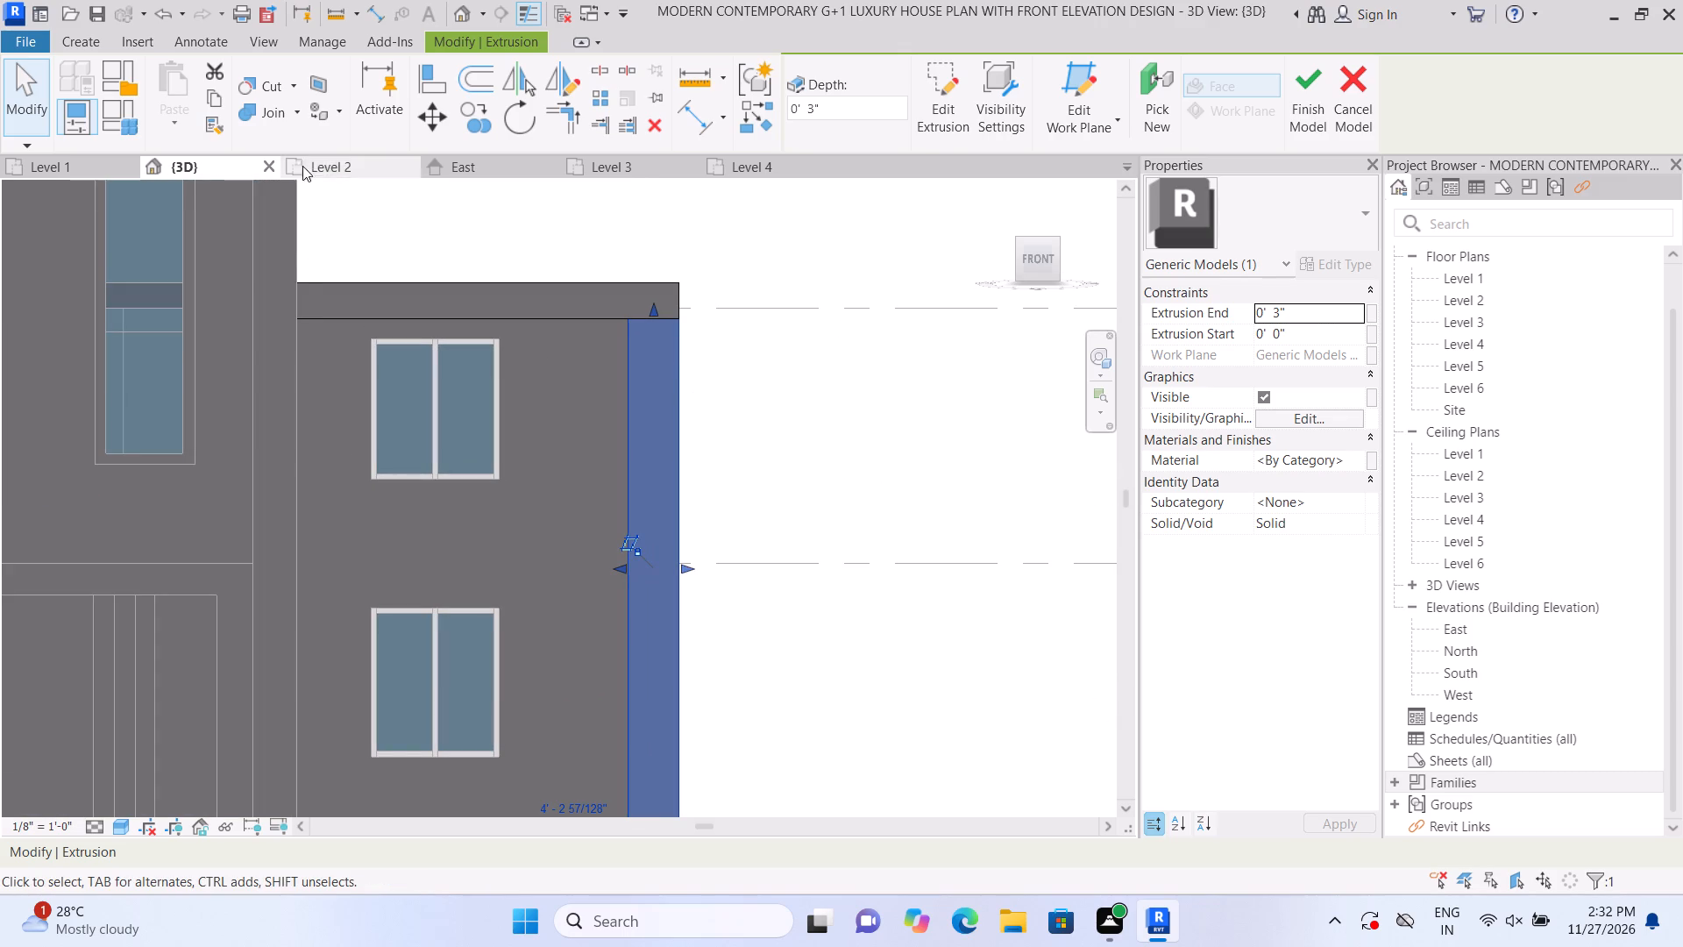
left_click(295, 110)
double_click(302, 142)
left_click(653, 398)
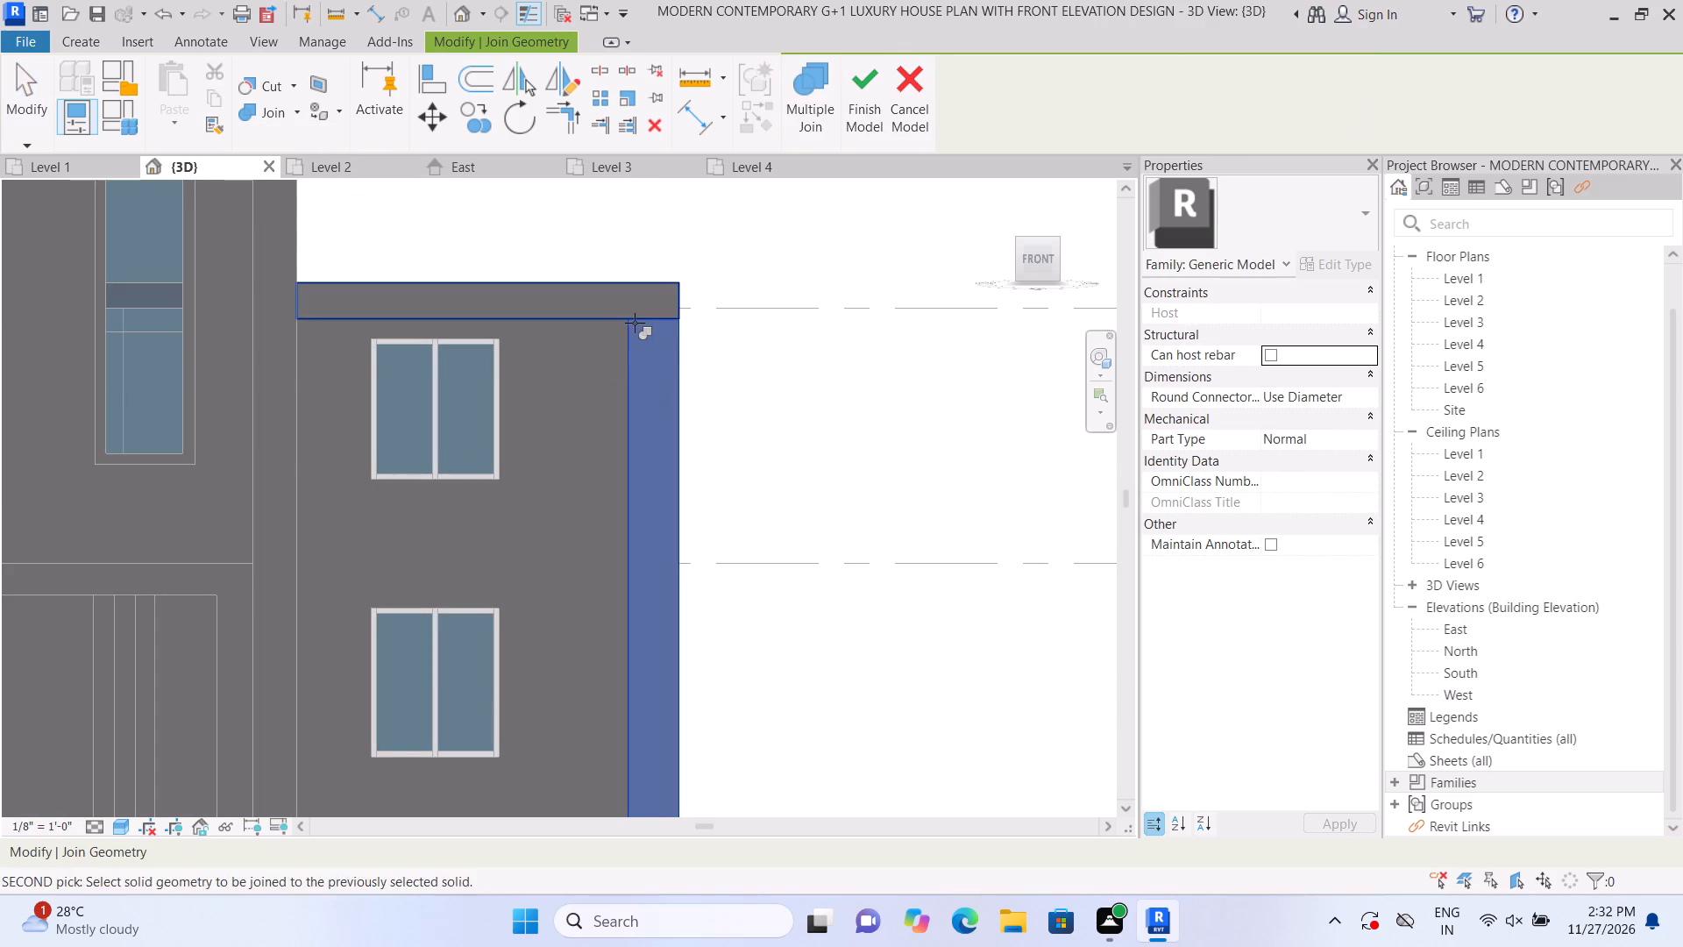
left_click(635, 323)
scroll(737, 258, "down", 2)
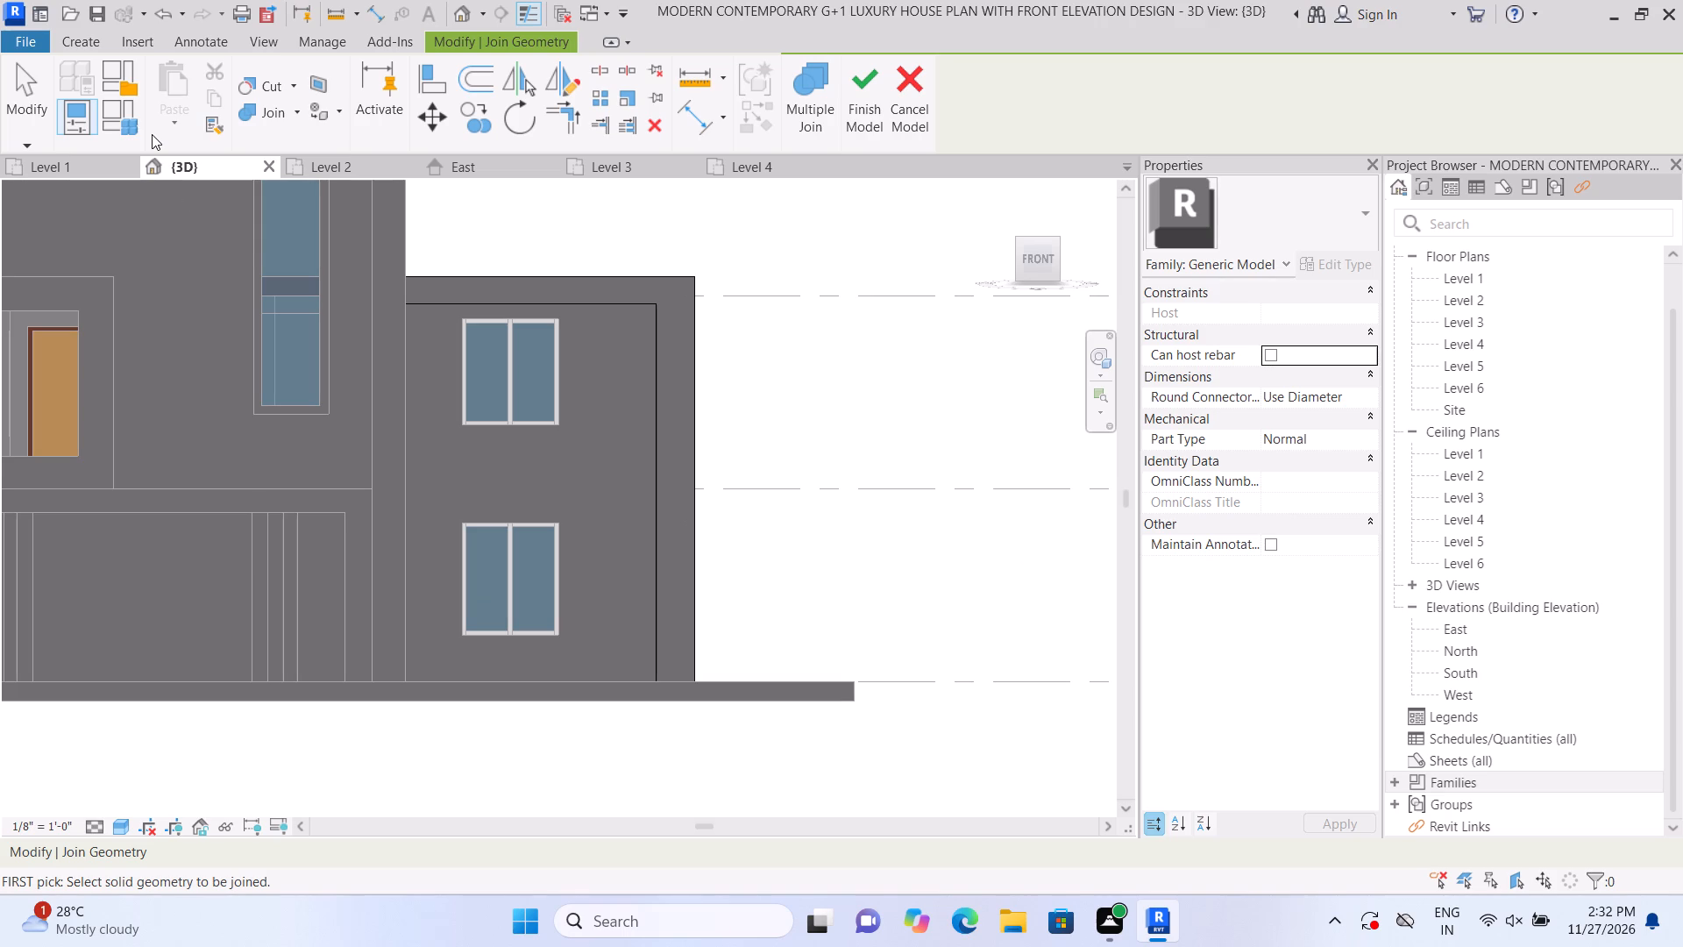
Extrude a vertical strip about 4 1/2" wide on the side block's front wall face, along the windows' outer edge from the top band to Level 1.
left_click(65, 48)
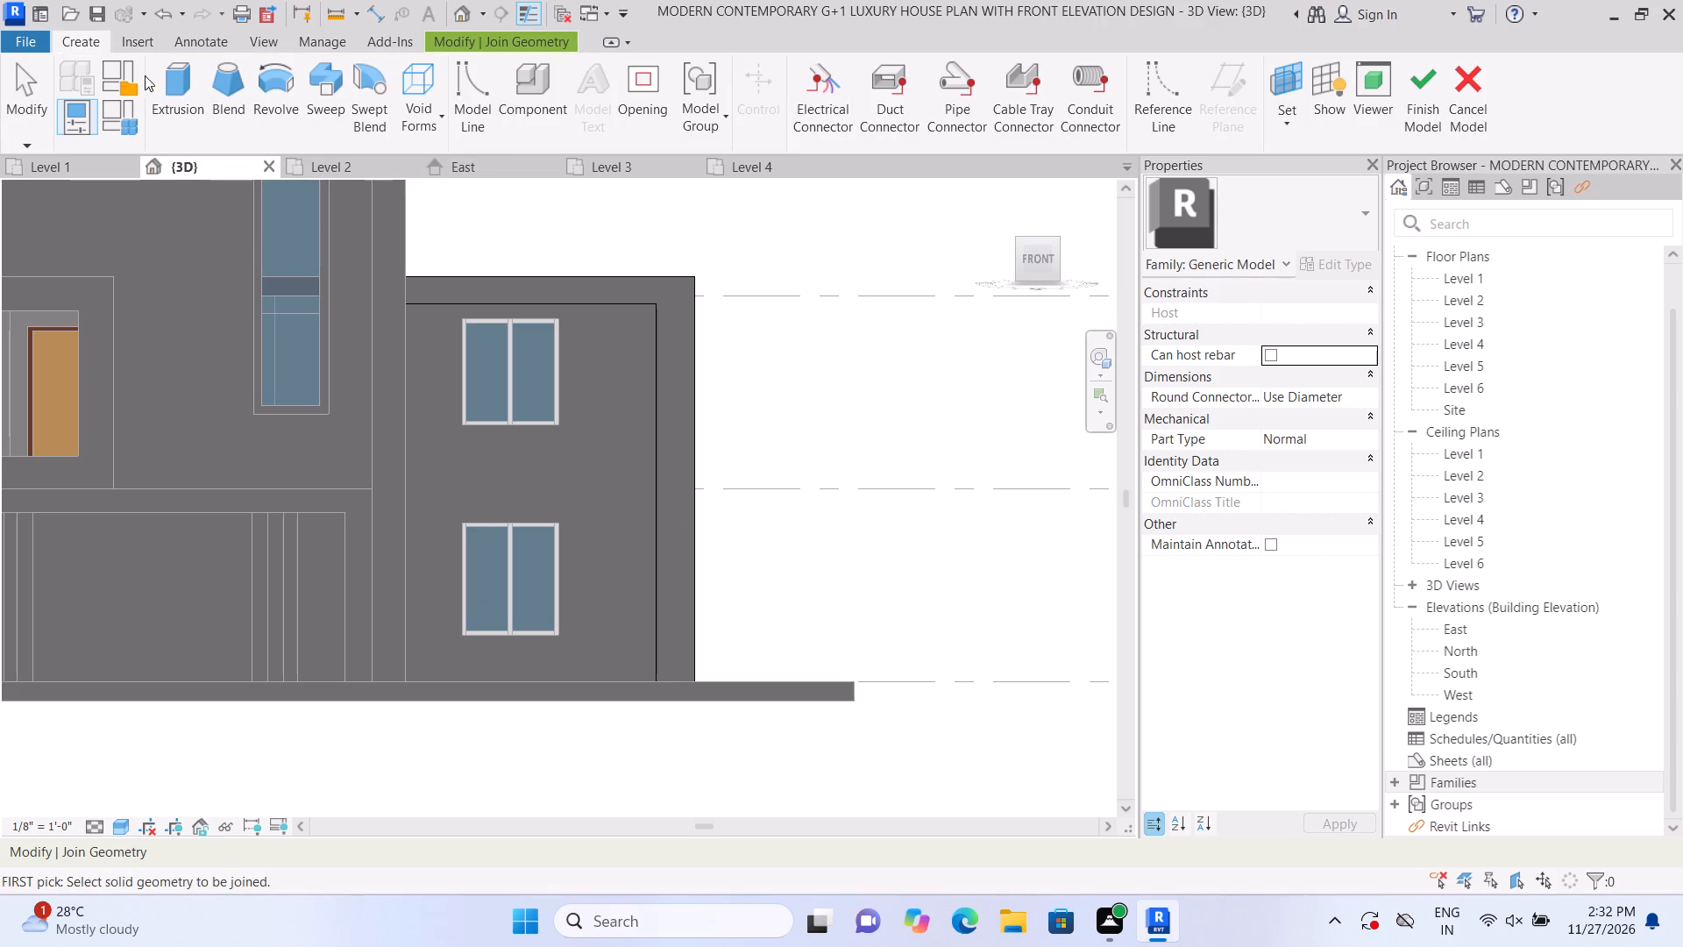
left_click(169, 82)
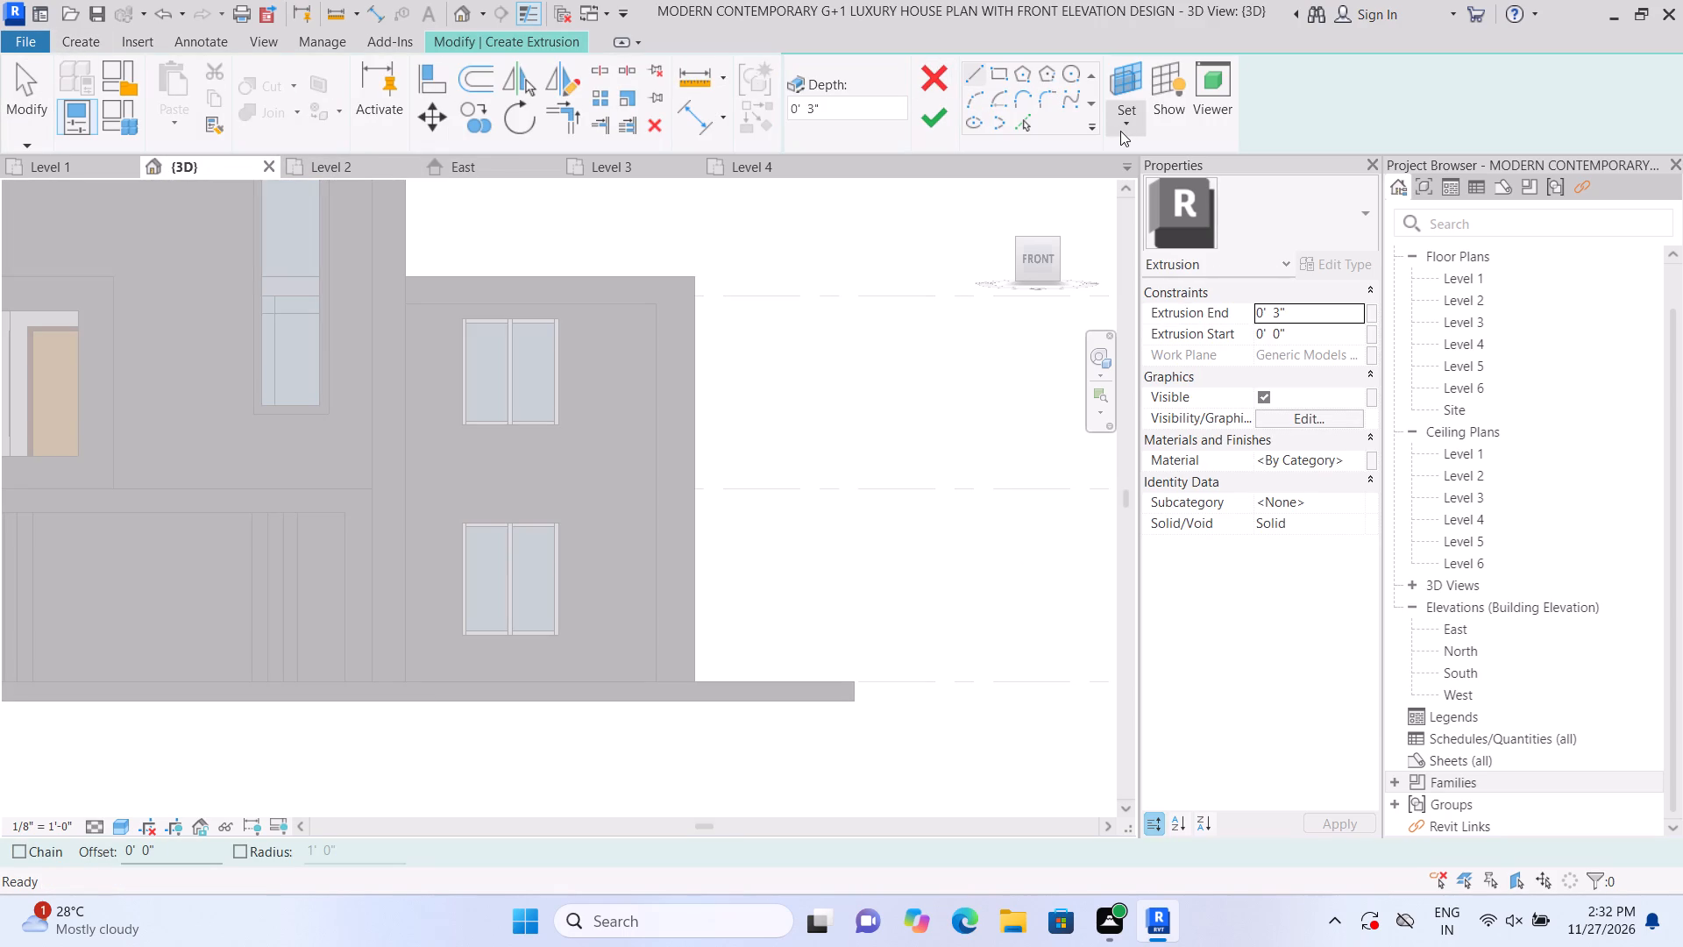
left_click(1124, 129)
left_click(1130, 195)
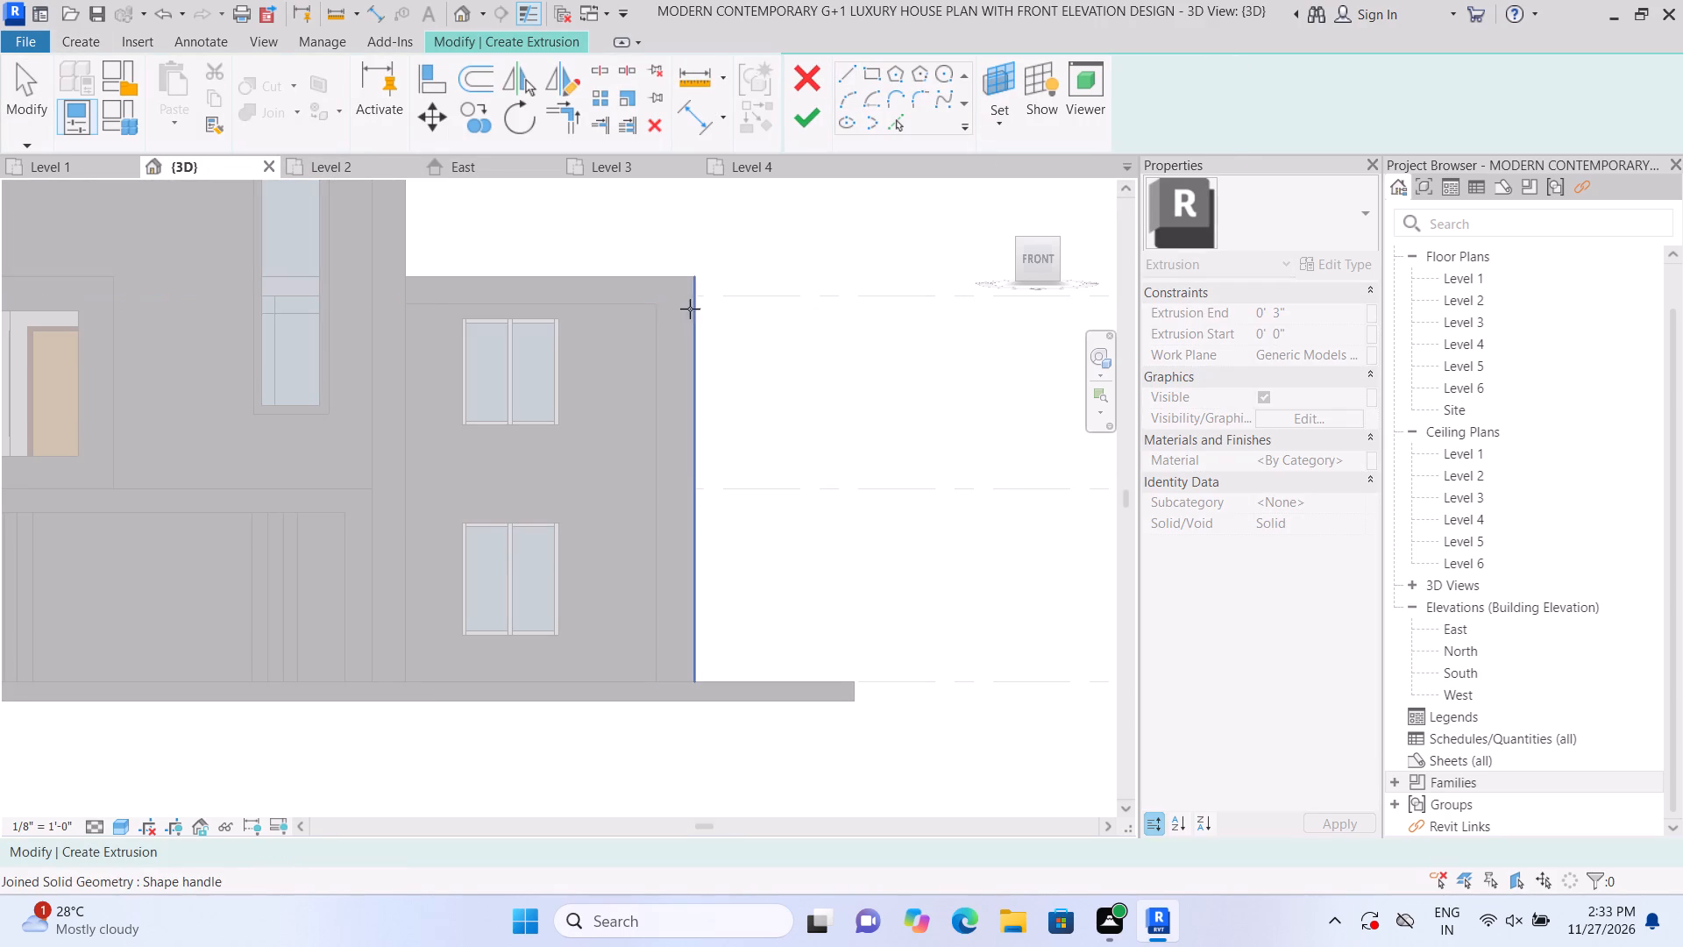
left_click(615, 349)
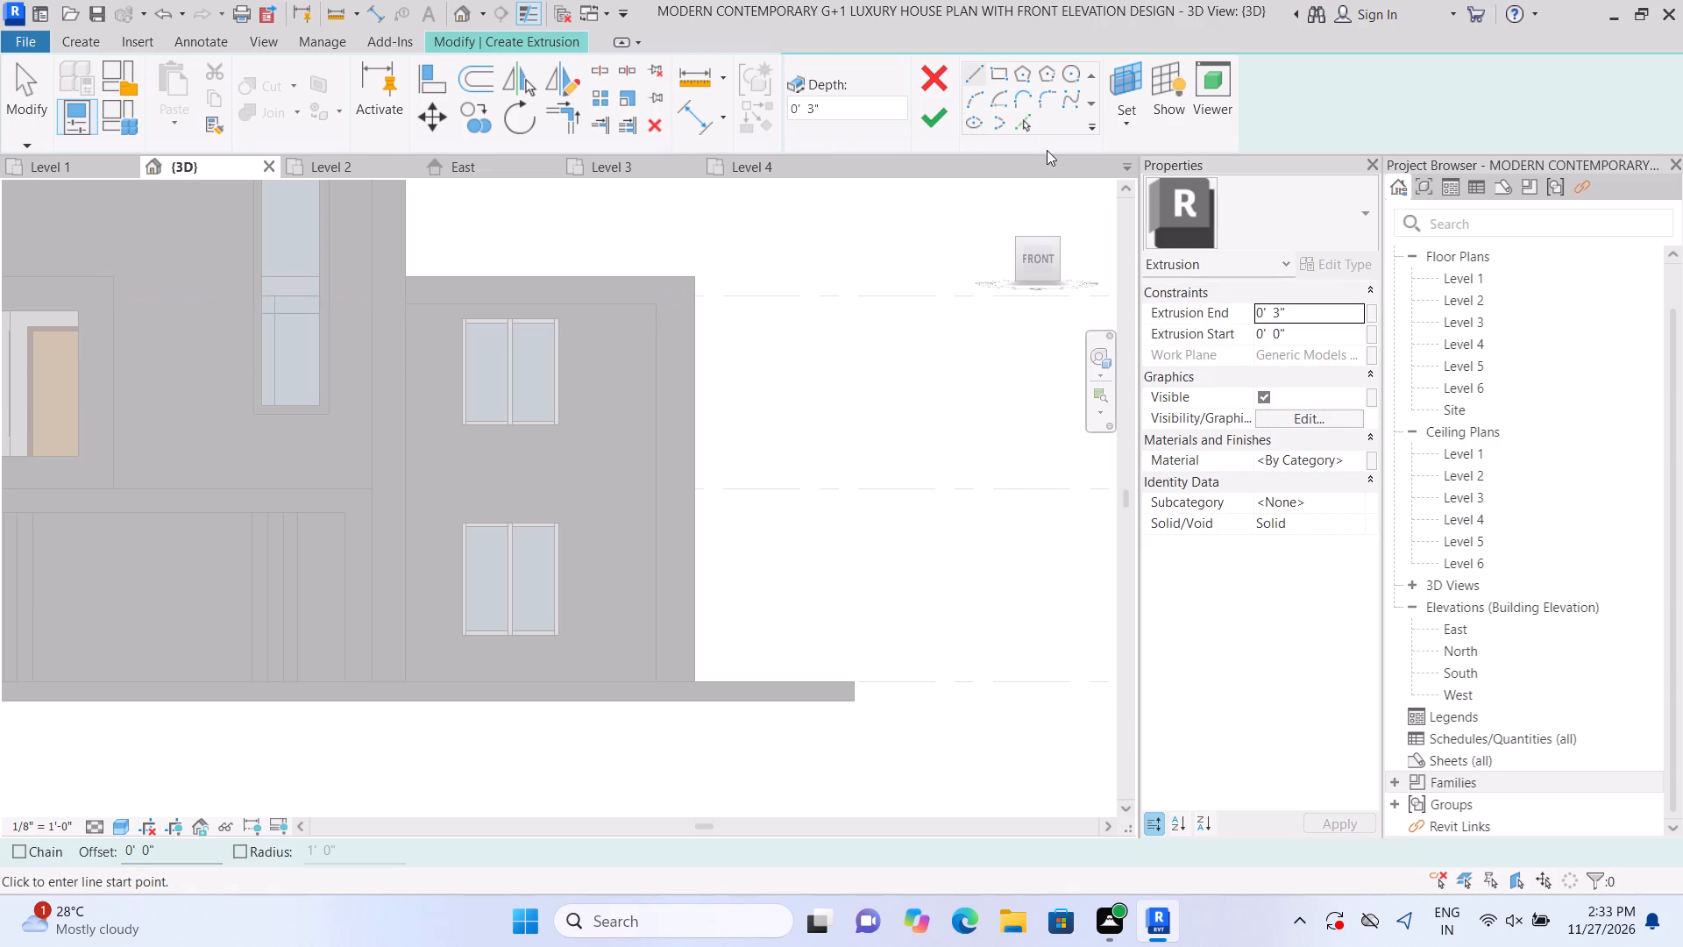
left_click(1005, 80)
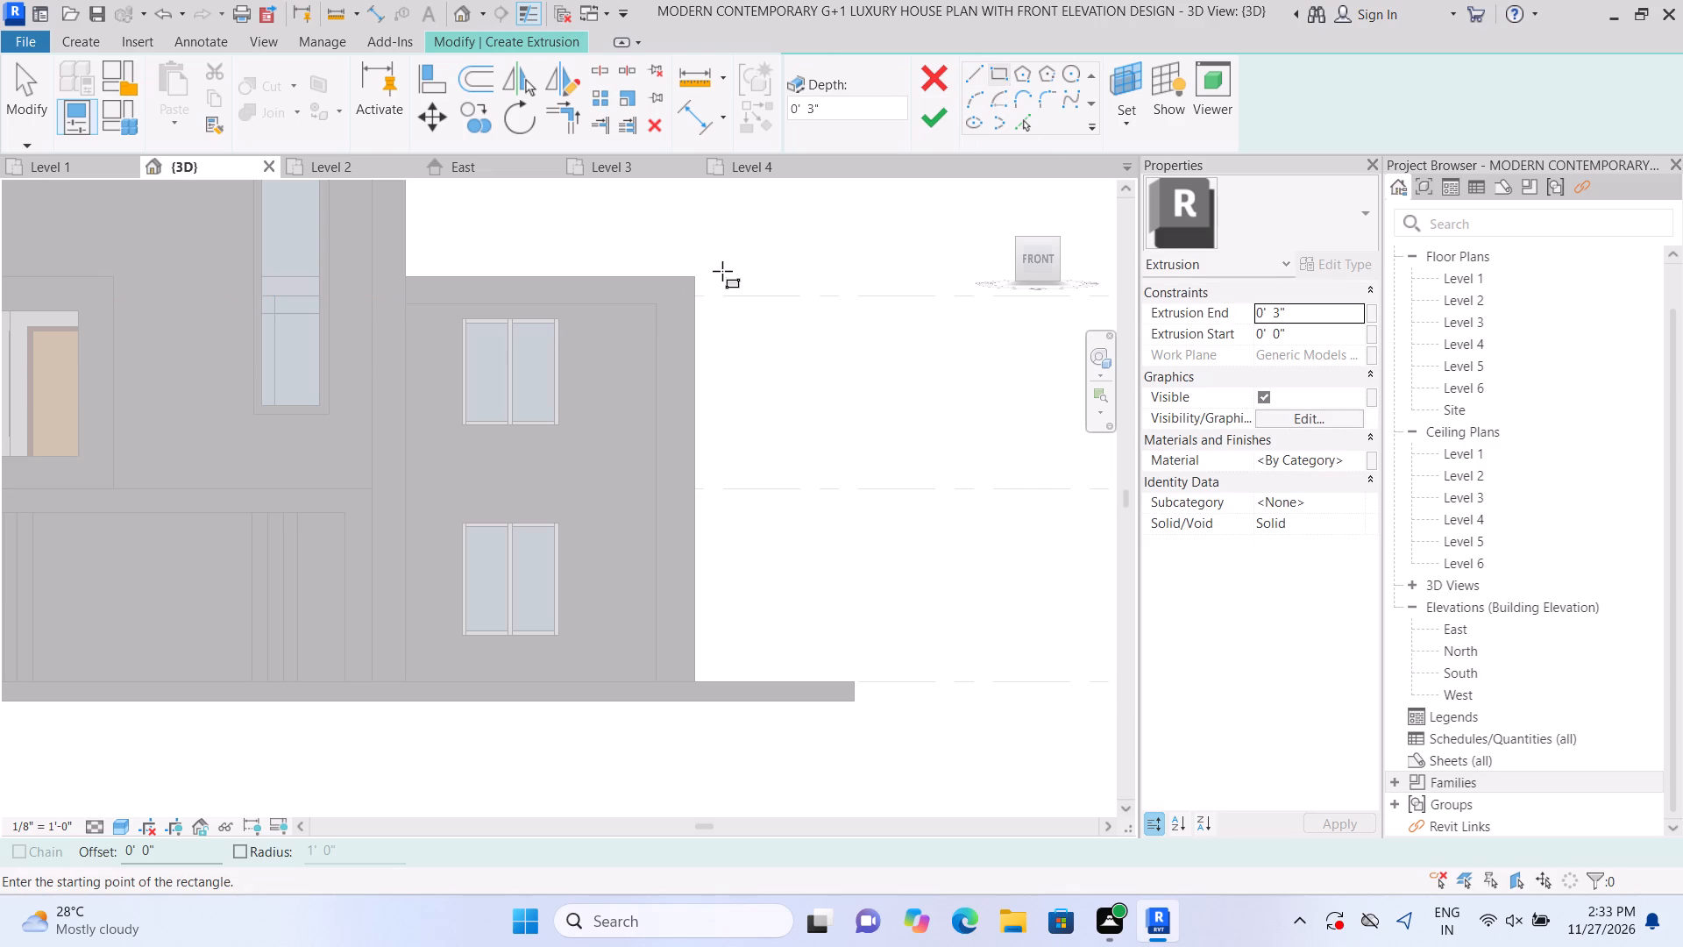
scroll(579, 245, "up", 1)
scroll(530, 340, "up", 2)
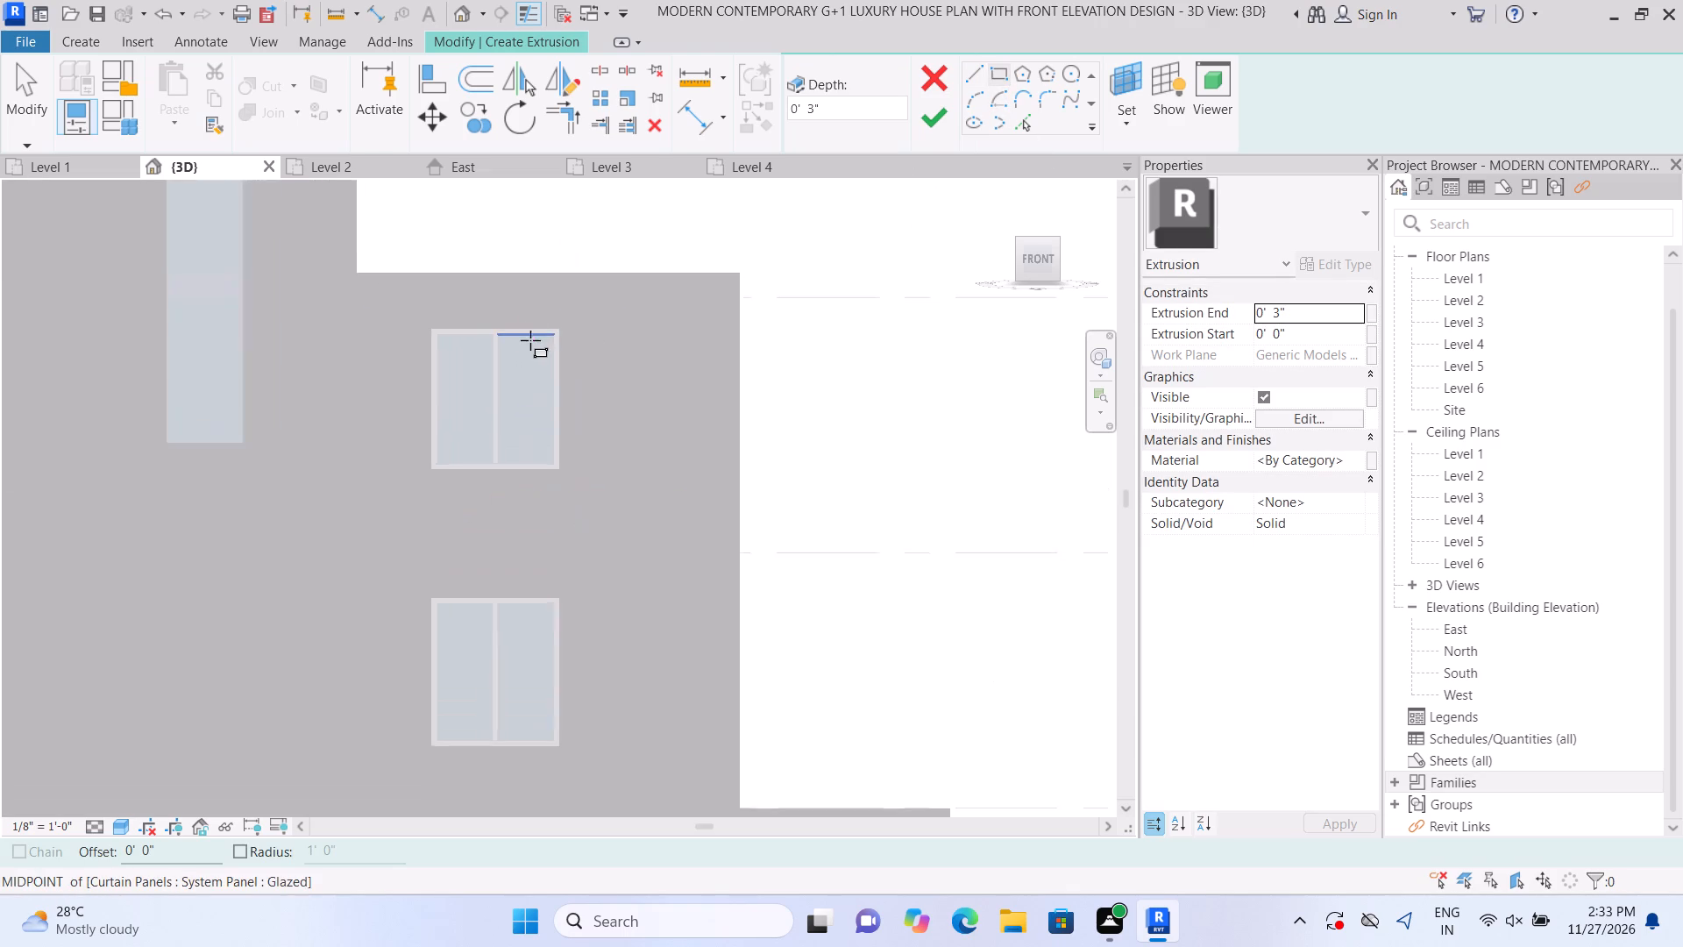
scroll(530, 340, "up", 3)
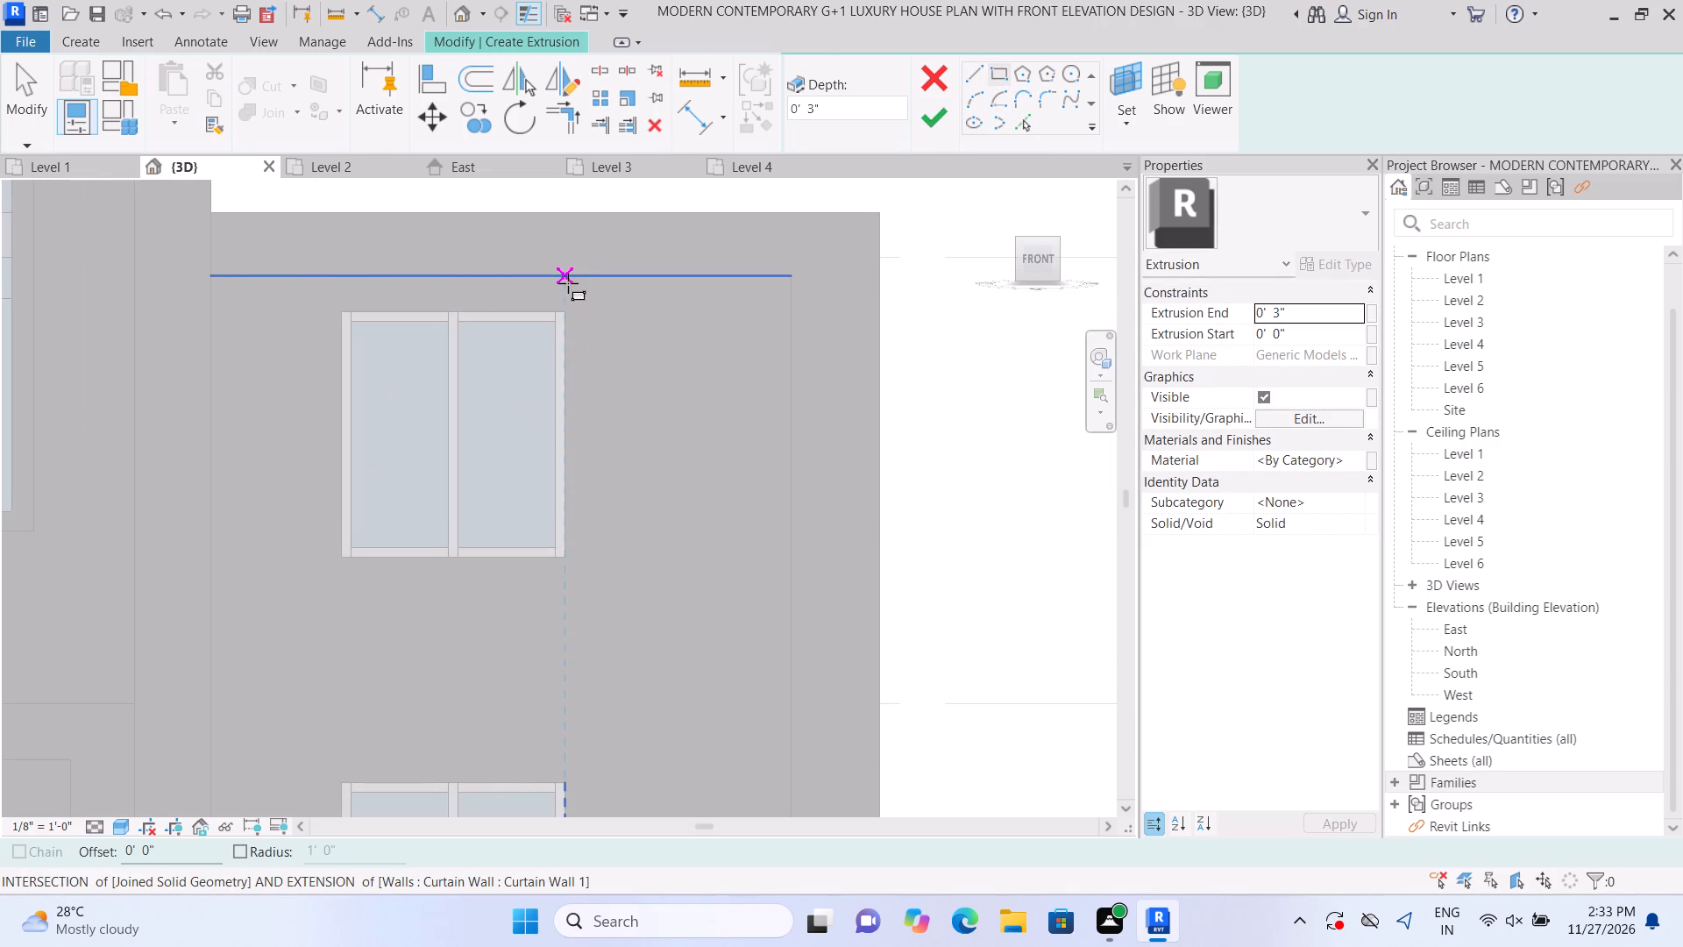
left_click(568, 283)
middle_click_drag(633, 456, 625, 110)
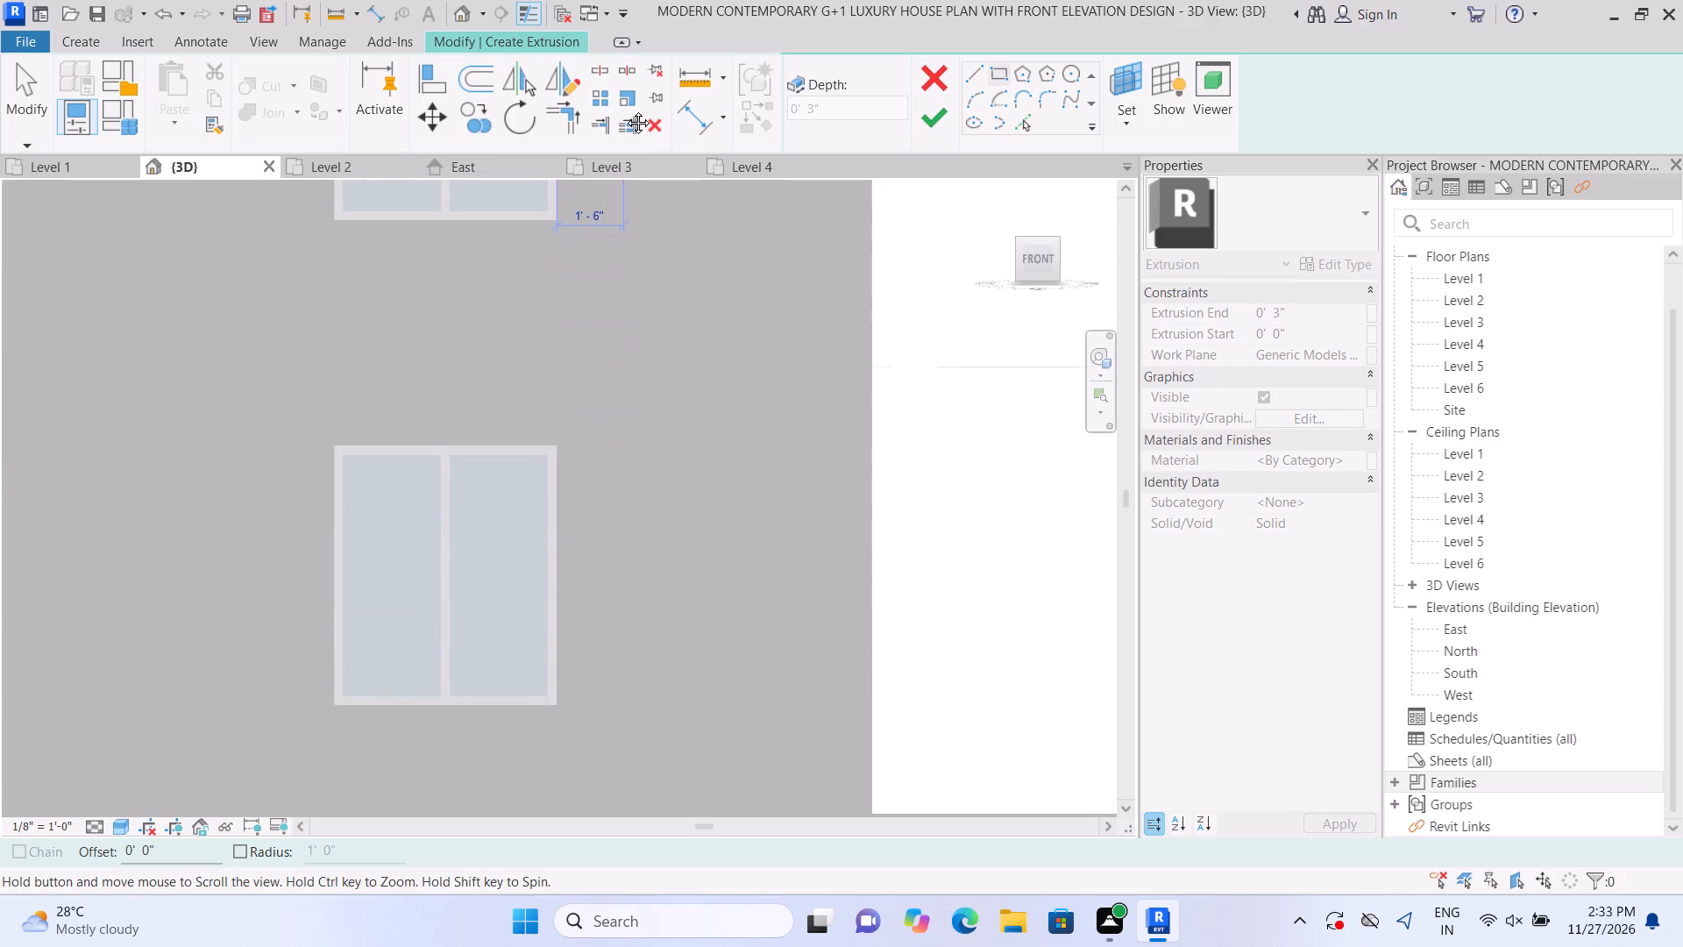
middle_click_drag(625, 110, 620, 128)
middle_click(620, 128)
middle_click_drag(664, 566, 659, 422)
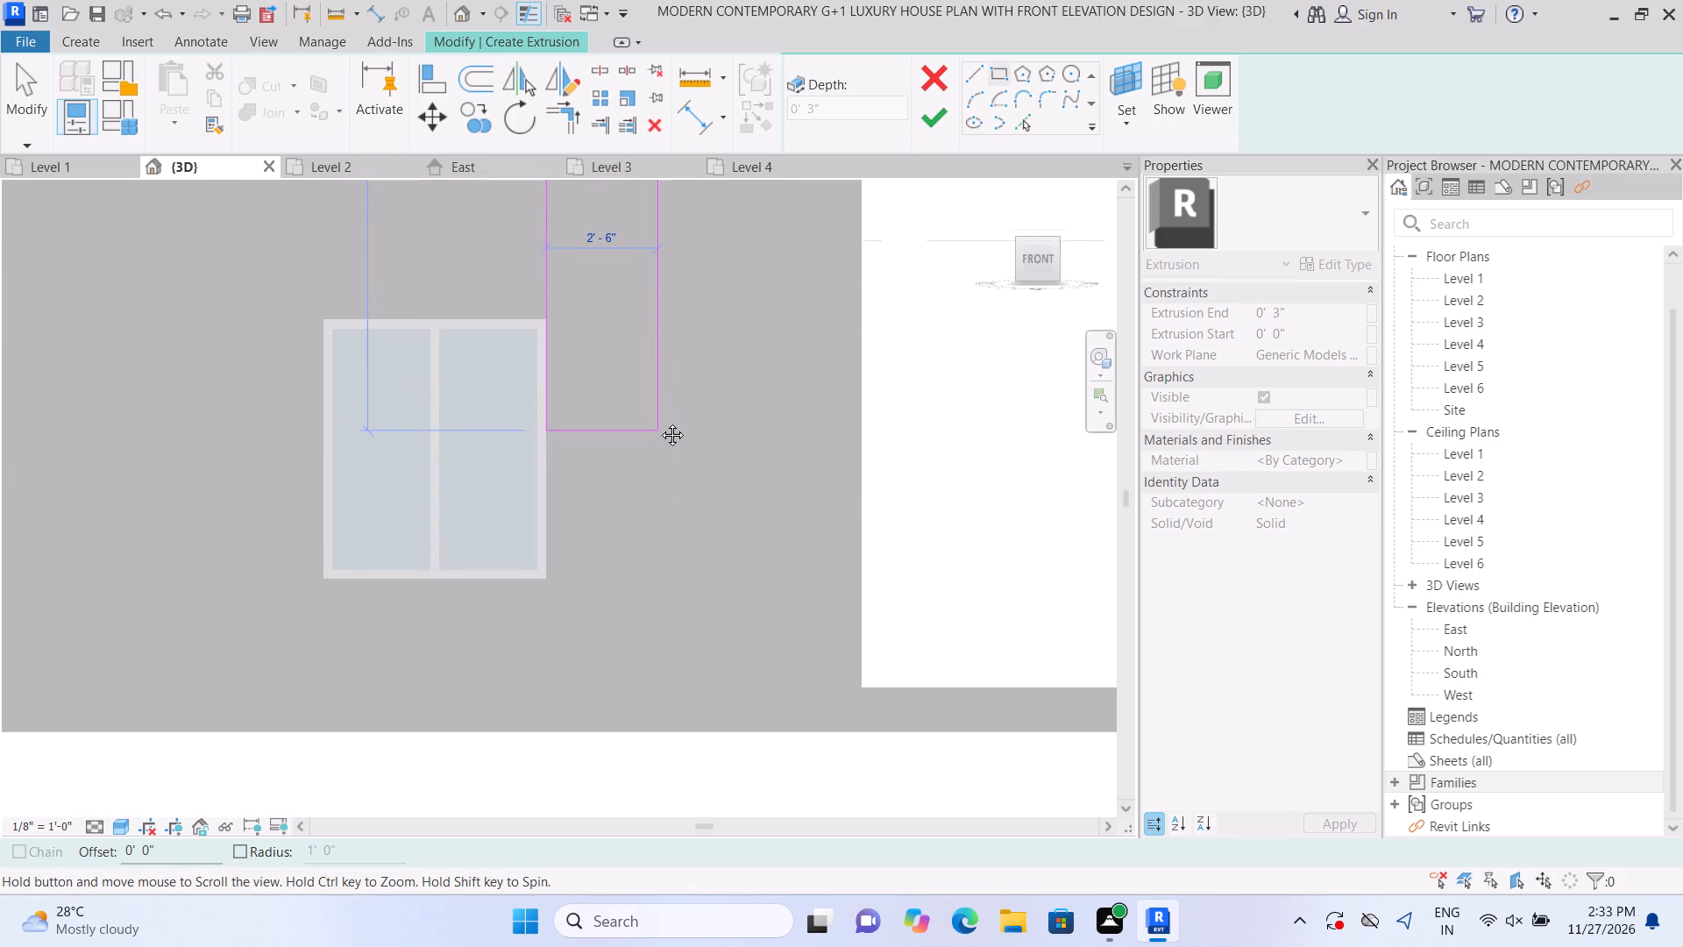
middle_click_drag(659, 422, 657, 420)
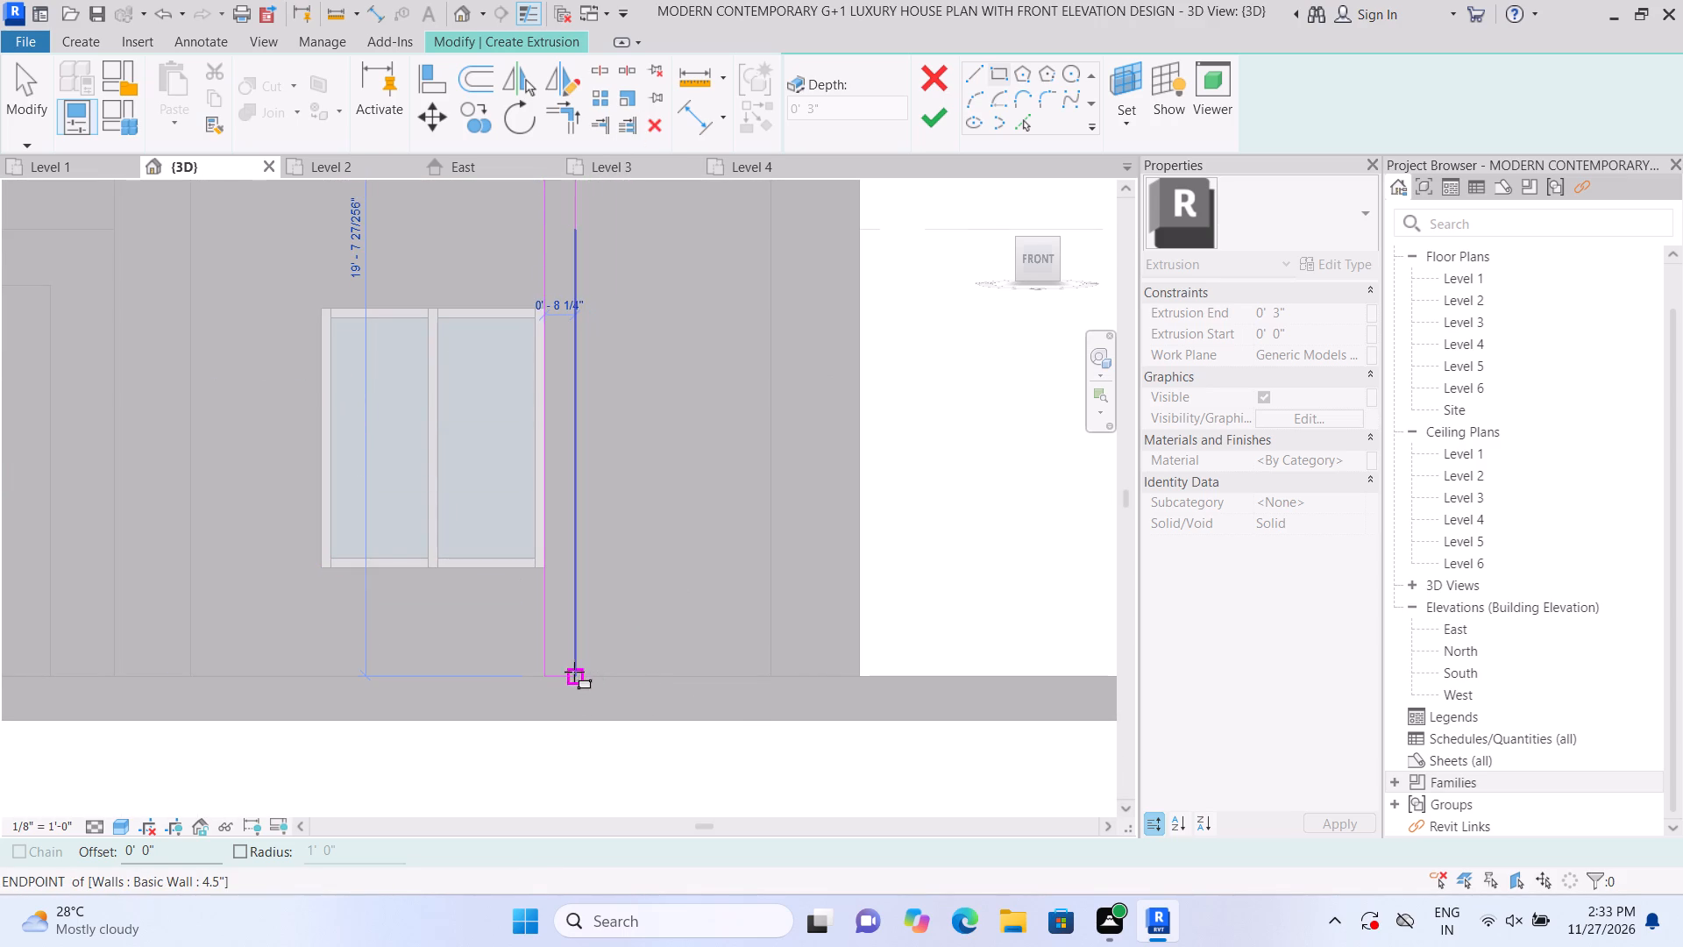
scroll(570, 672, "up", 2)
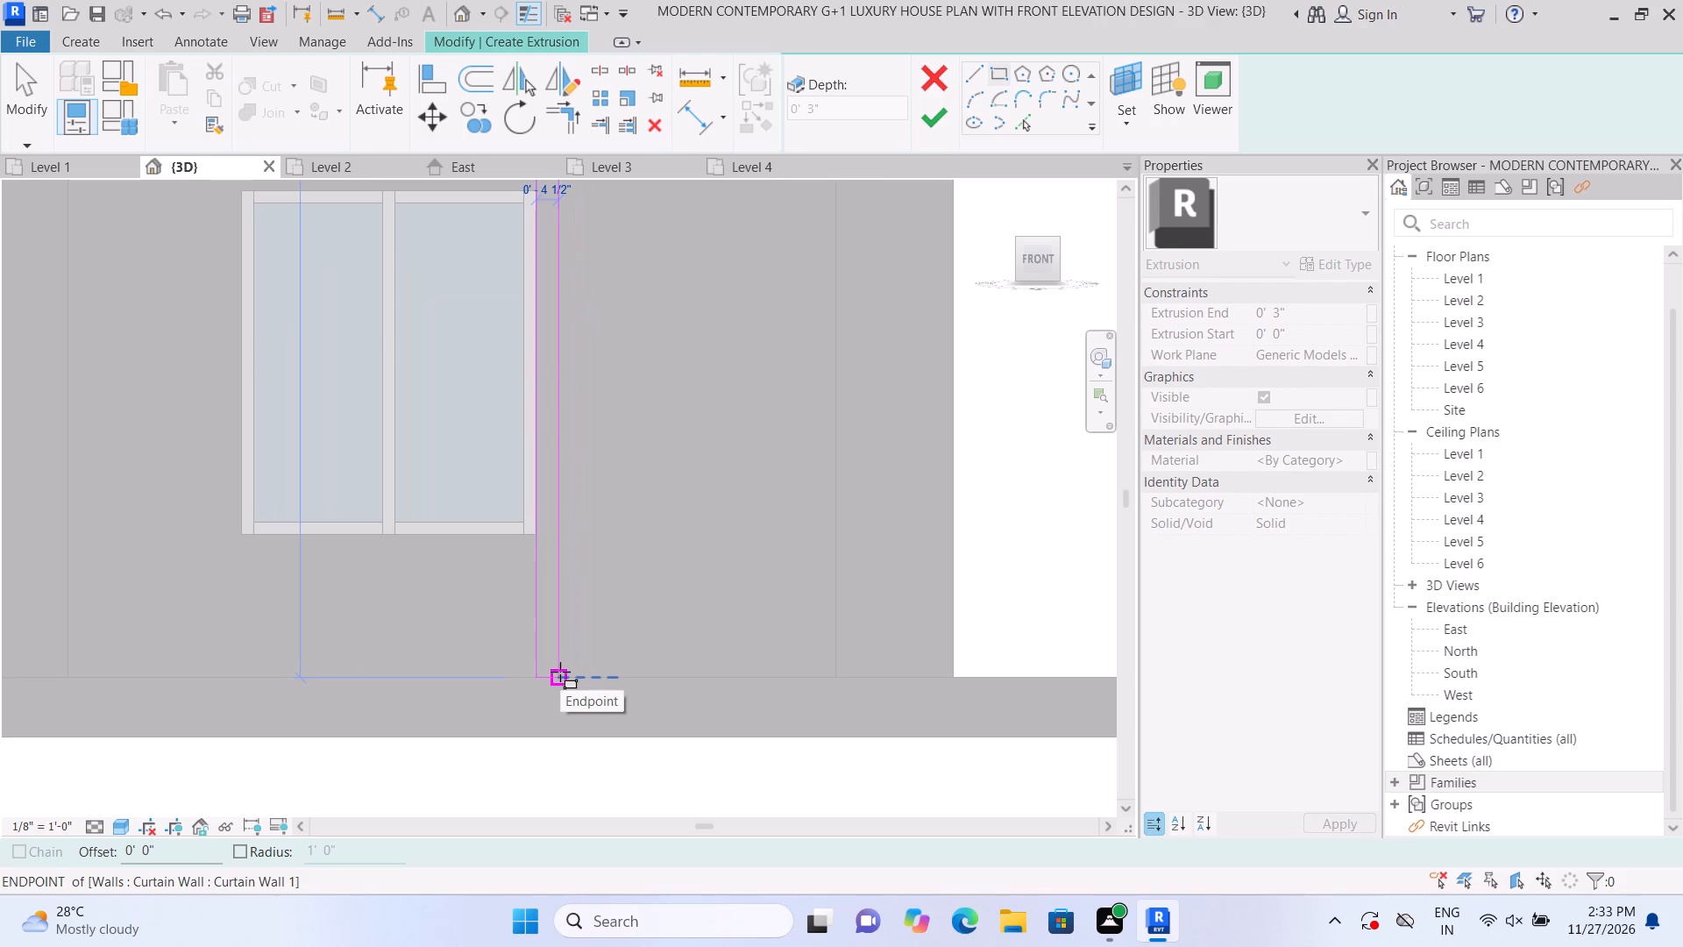
left_click(560, 672)
scroll(566, 679, "down", 10)
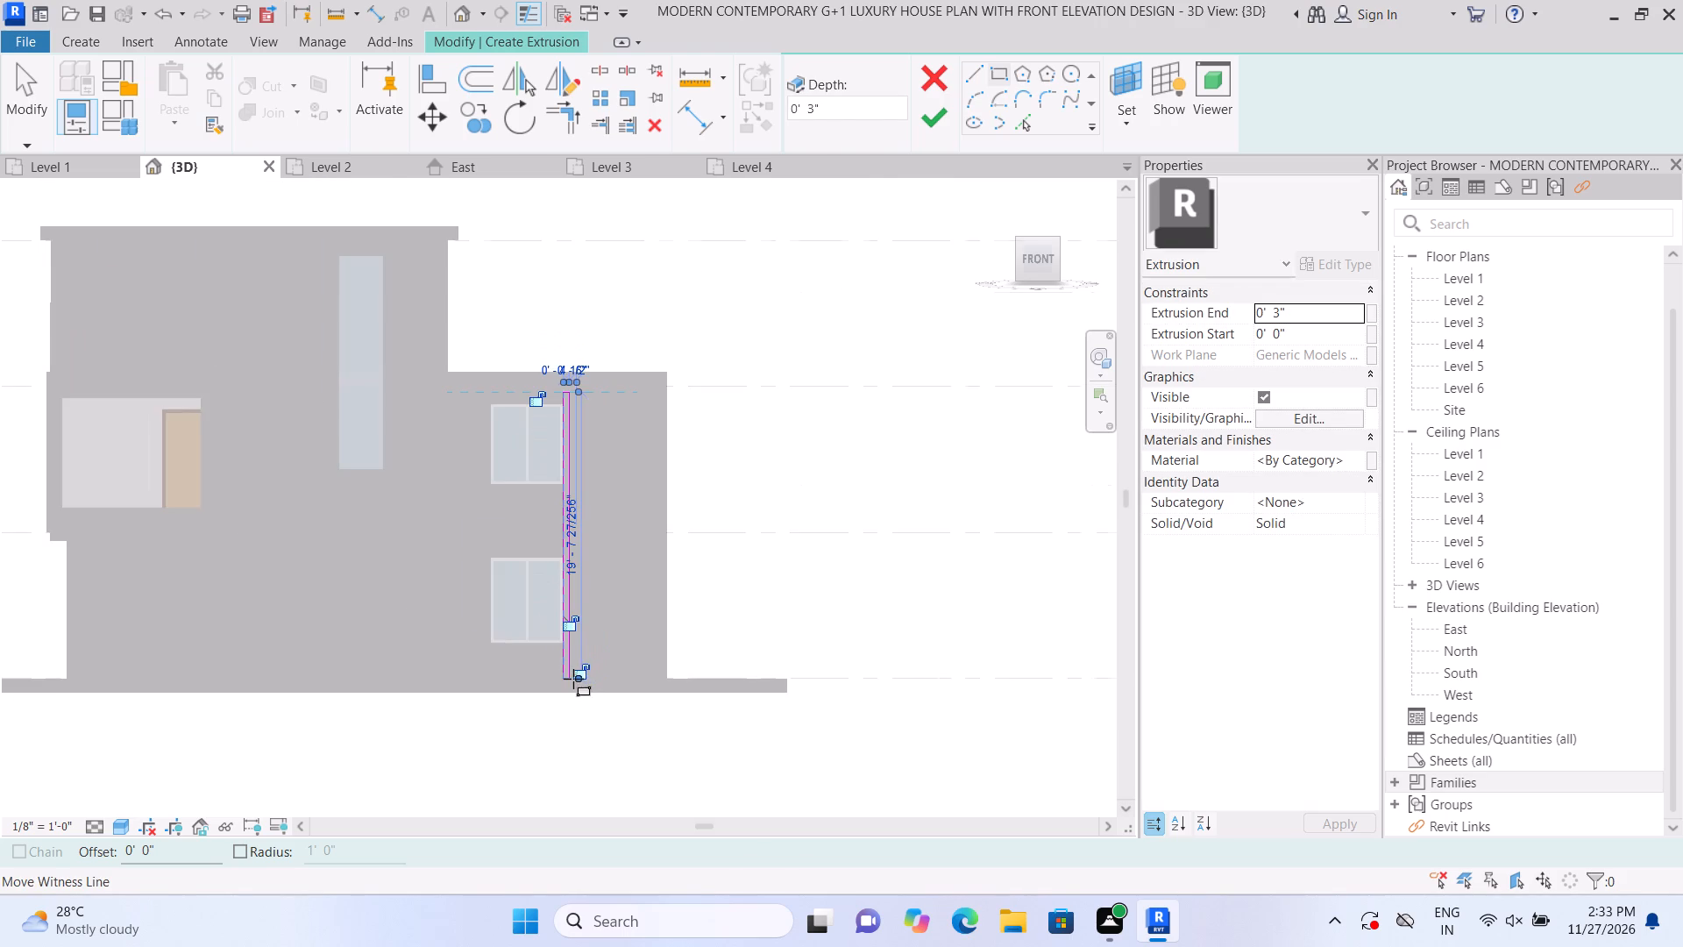
scroll(739, 447, "up", 2)
scroll(742, 411, "down", 1)
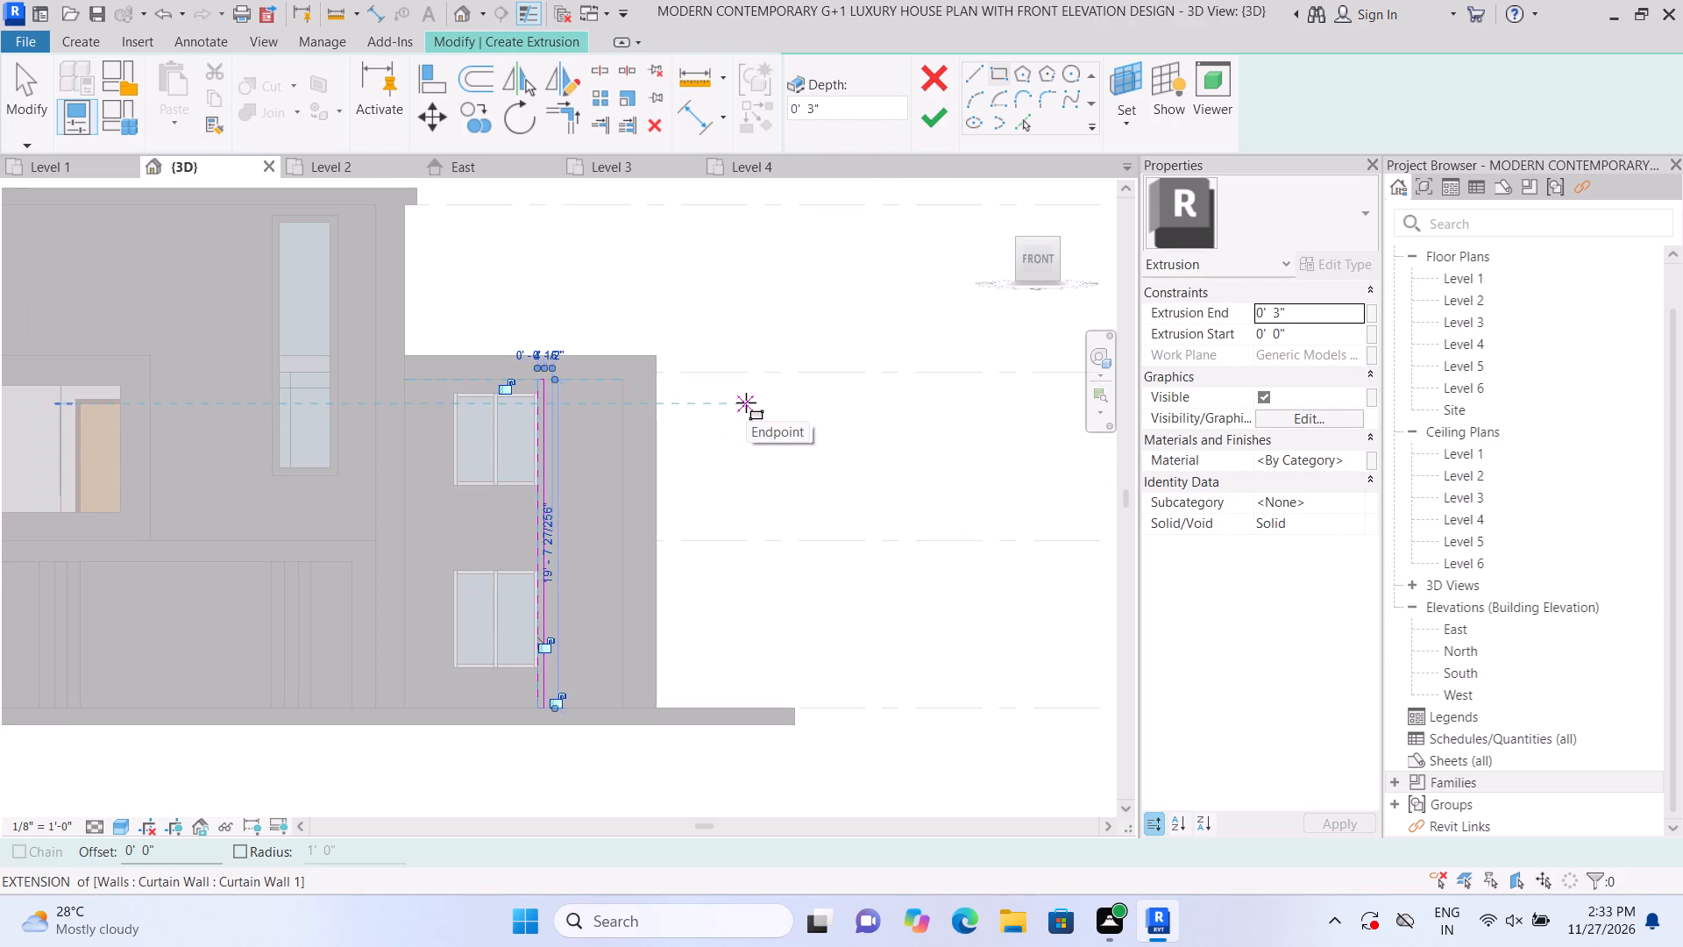
left_click(934, 125)
Set the extrusion end of the vertical strip along the windows' outer edge to 2".
scroll(550, 566, "up", 1)
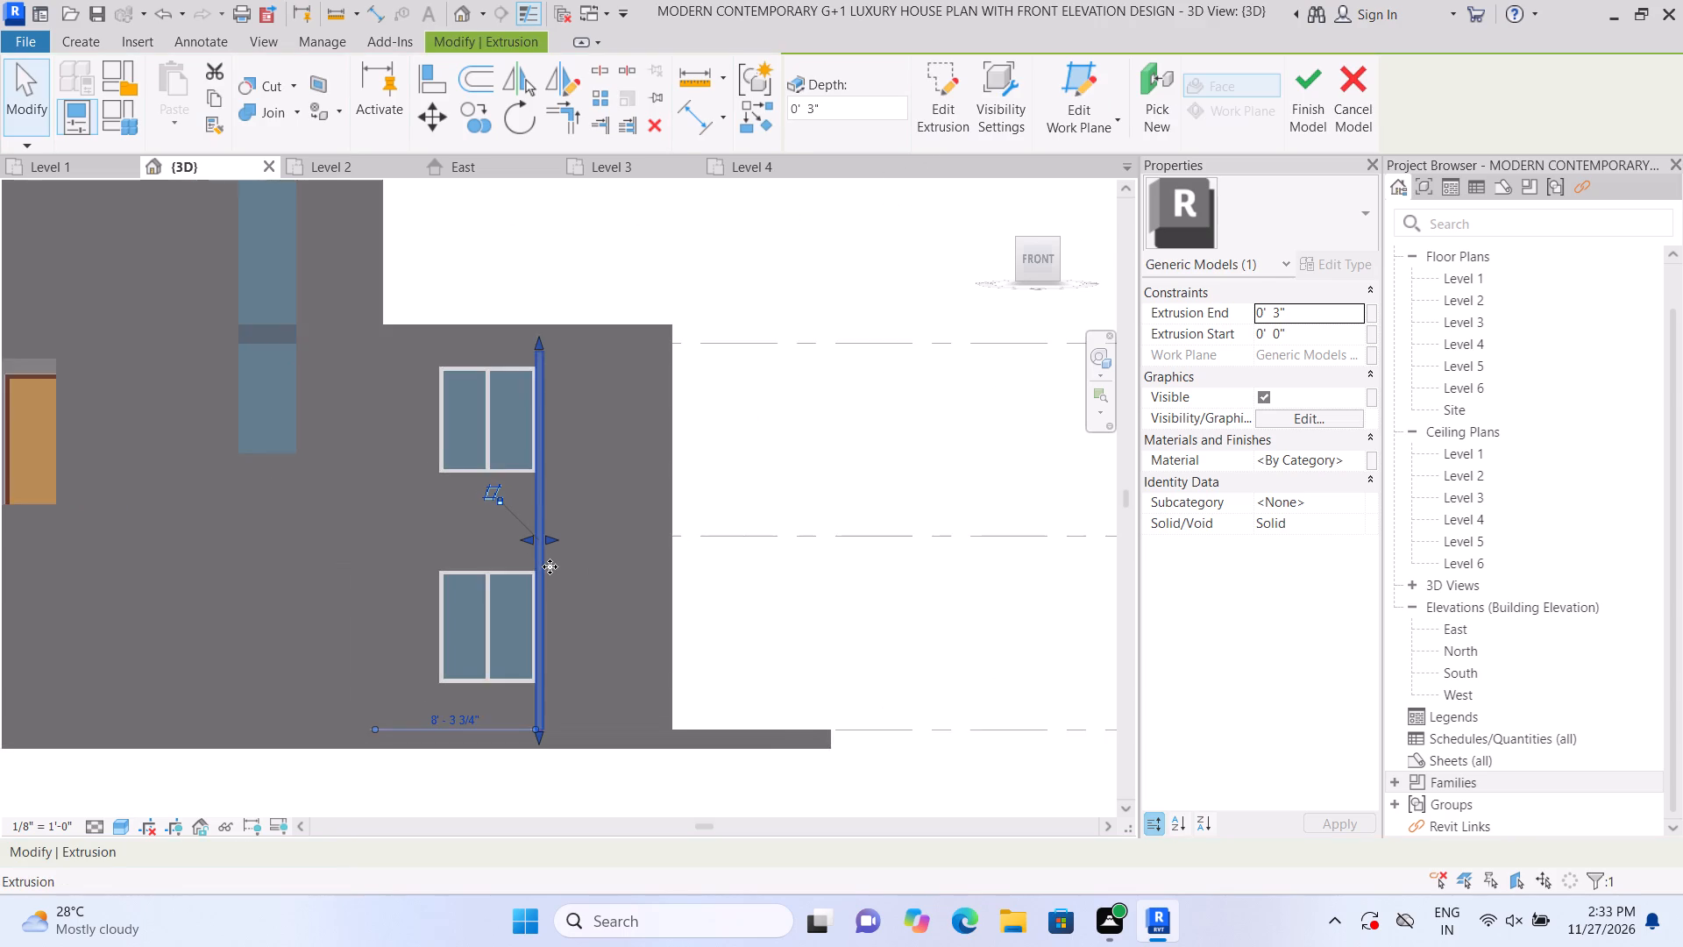
scroll(550, 566, "up", 2)
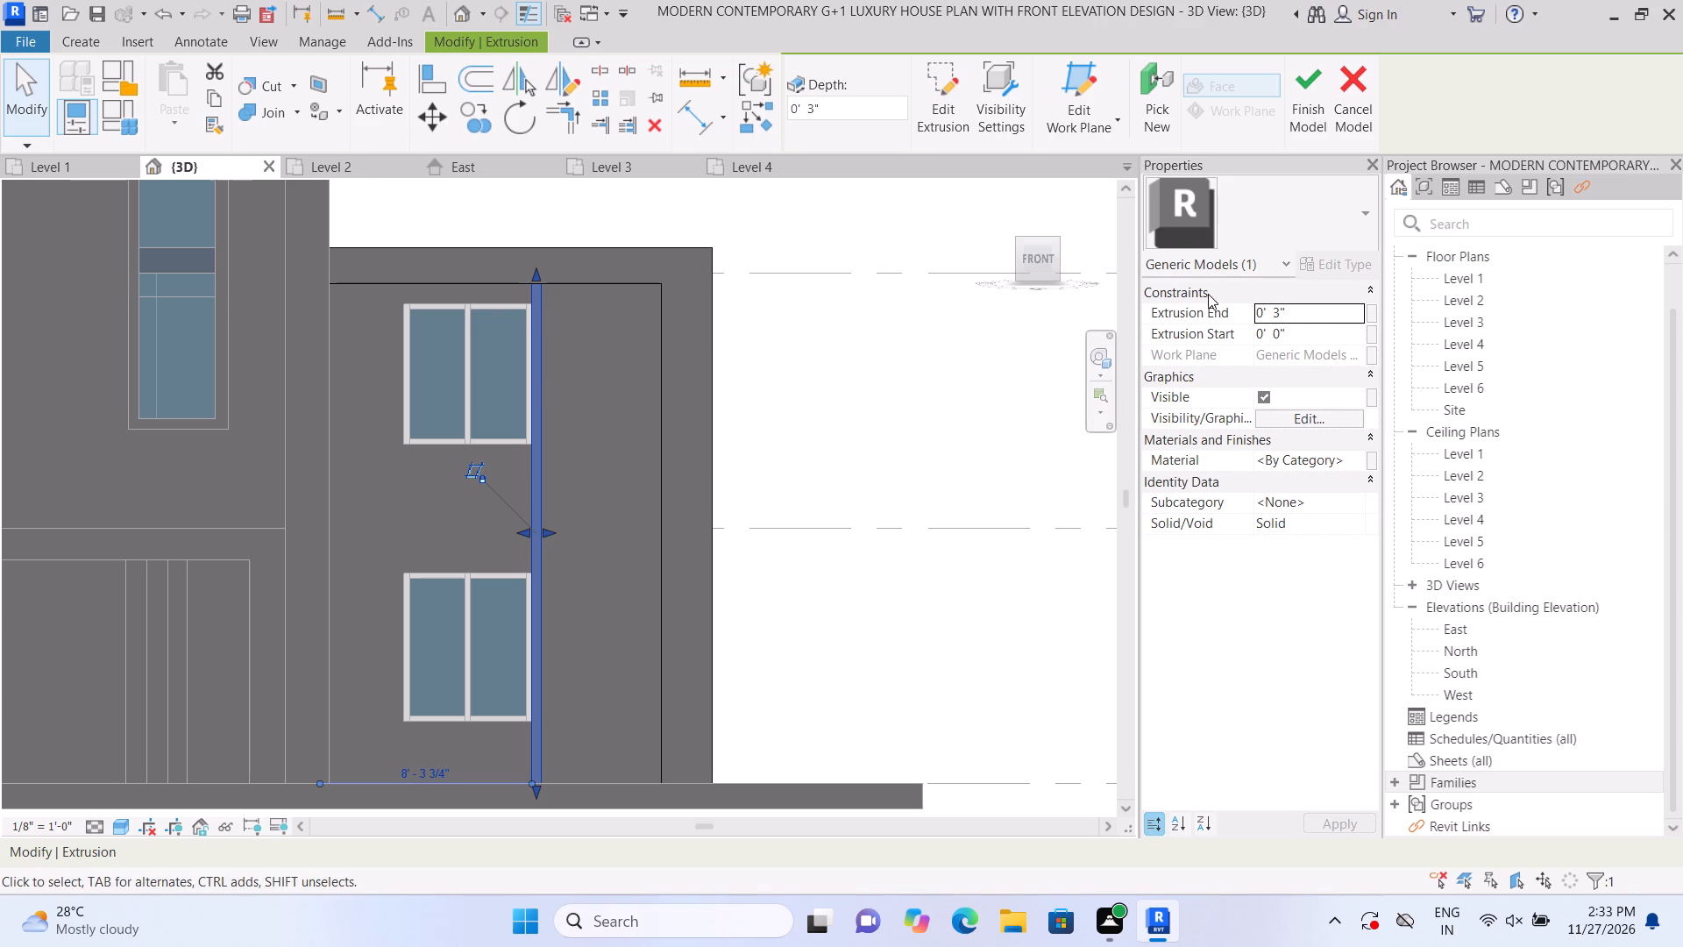
left_click(1300, 307)
key("BackSpace")
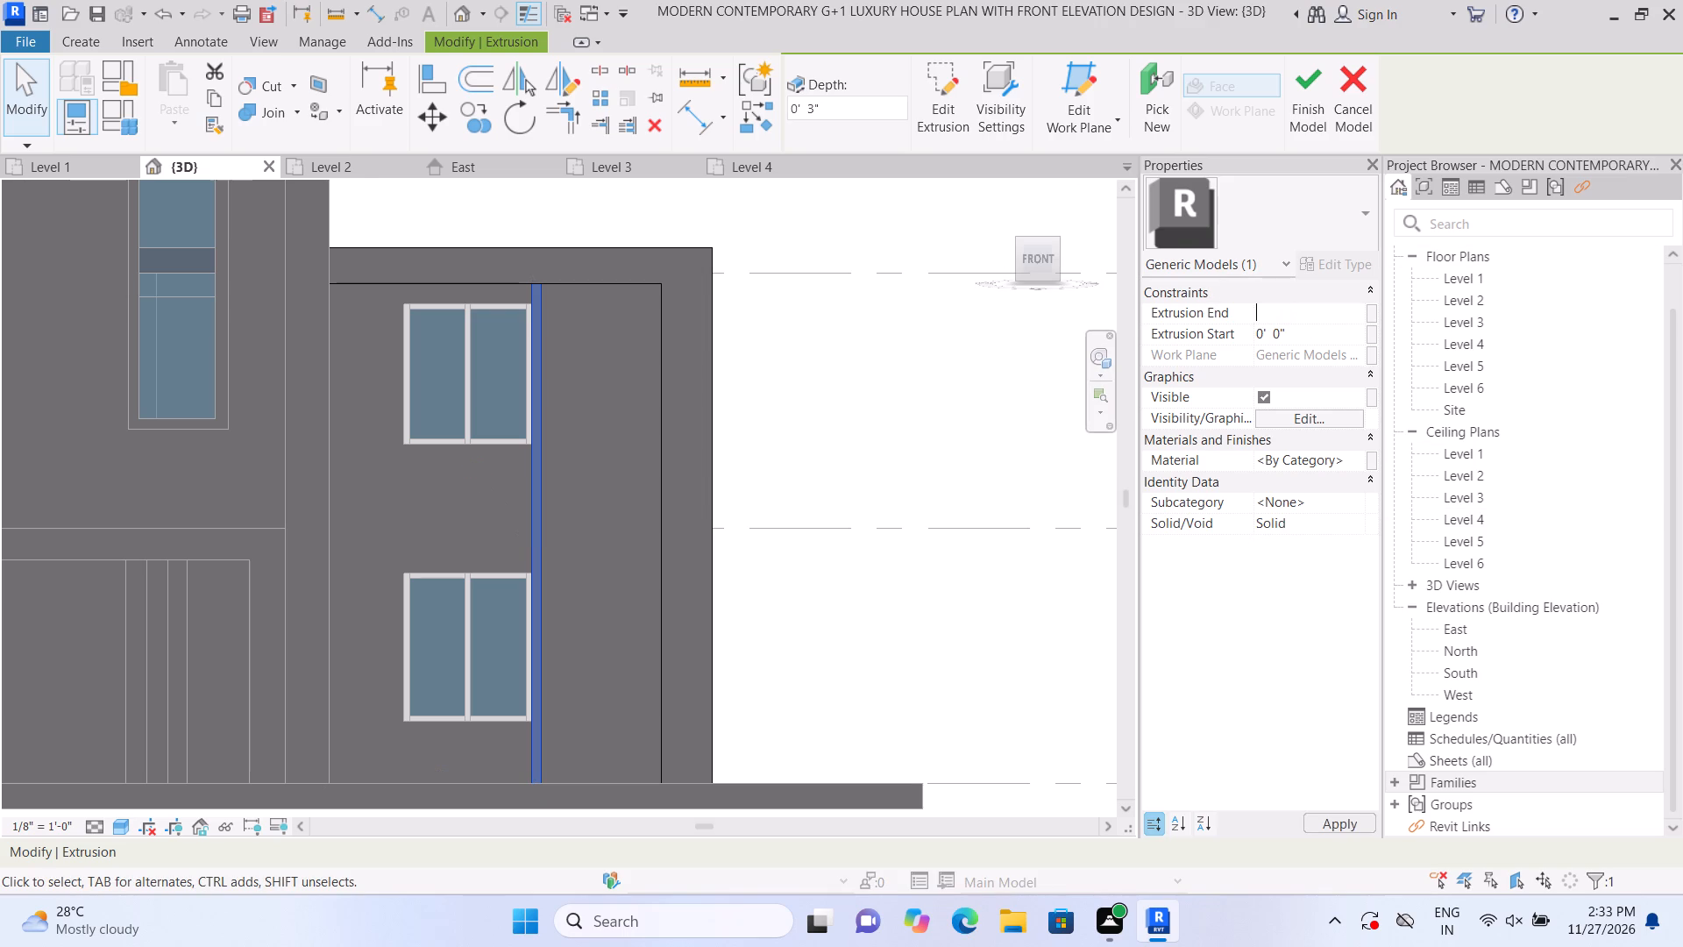
type("2\"")
key("Return")
left_click(957, 345)
left_click(536, 502)
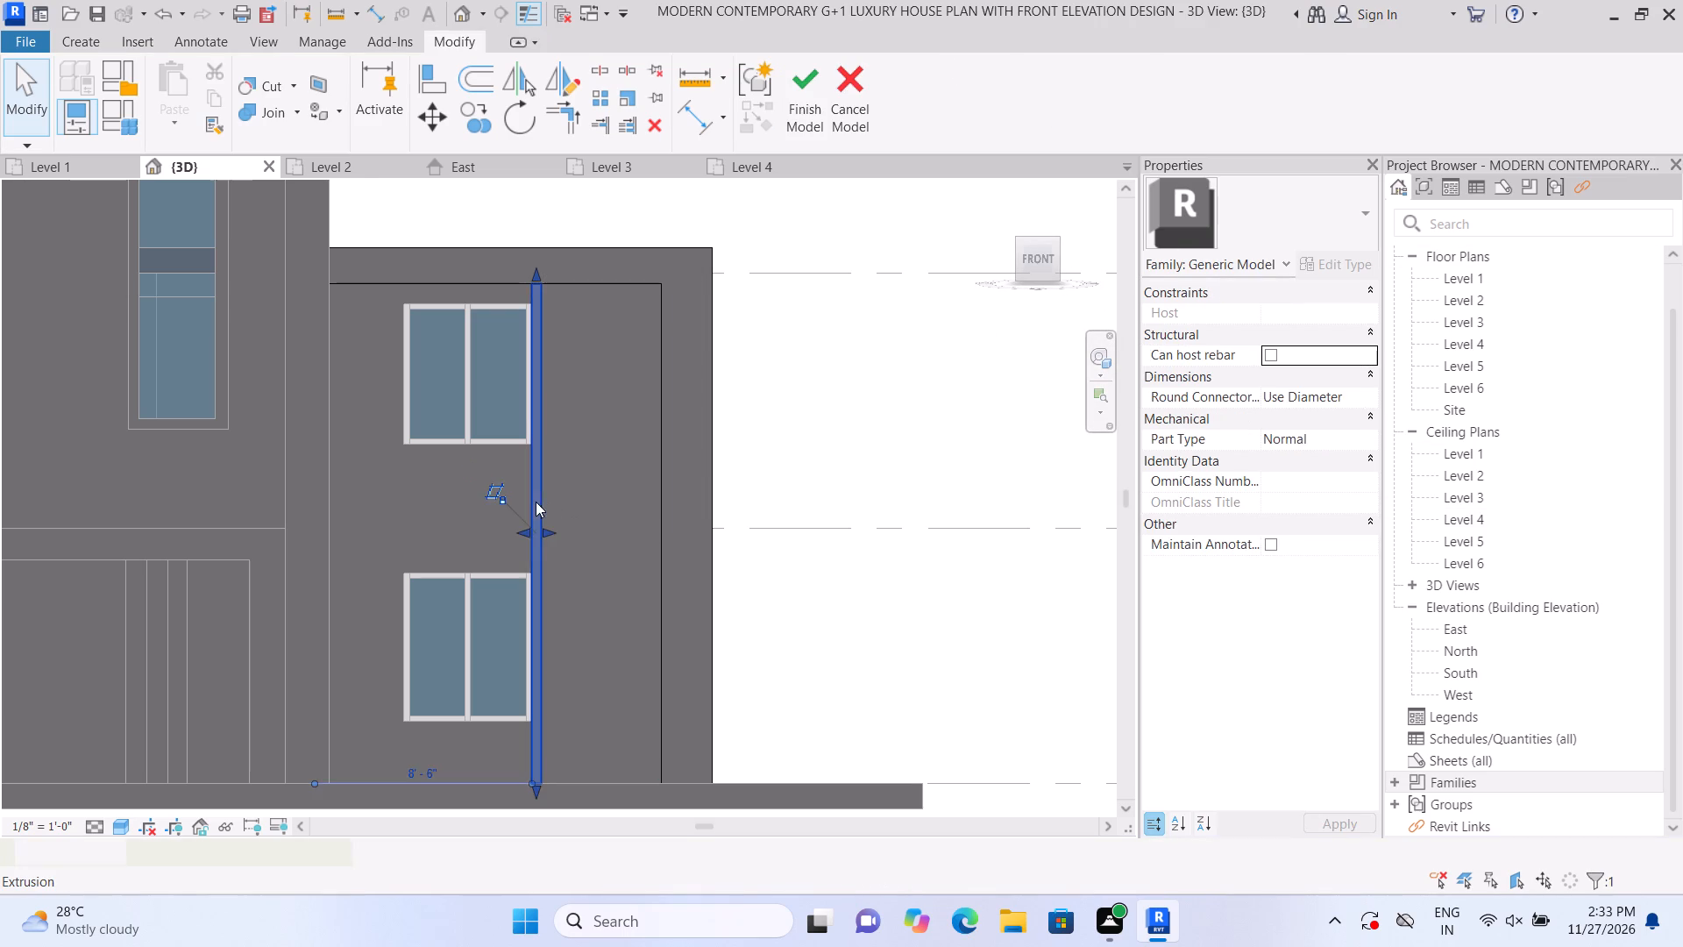
scroll(544, 517, "up", 5)
left_click(546, 533)
scroll(534, 515, "down", 2)
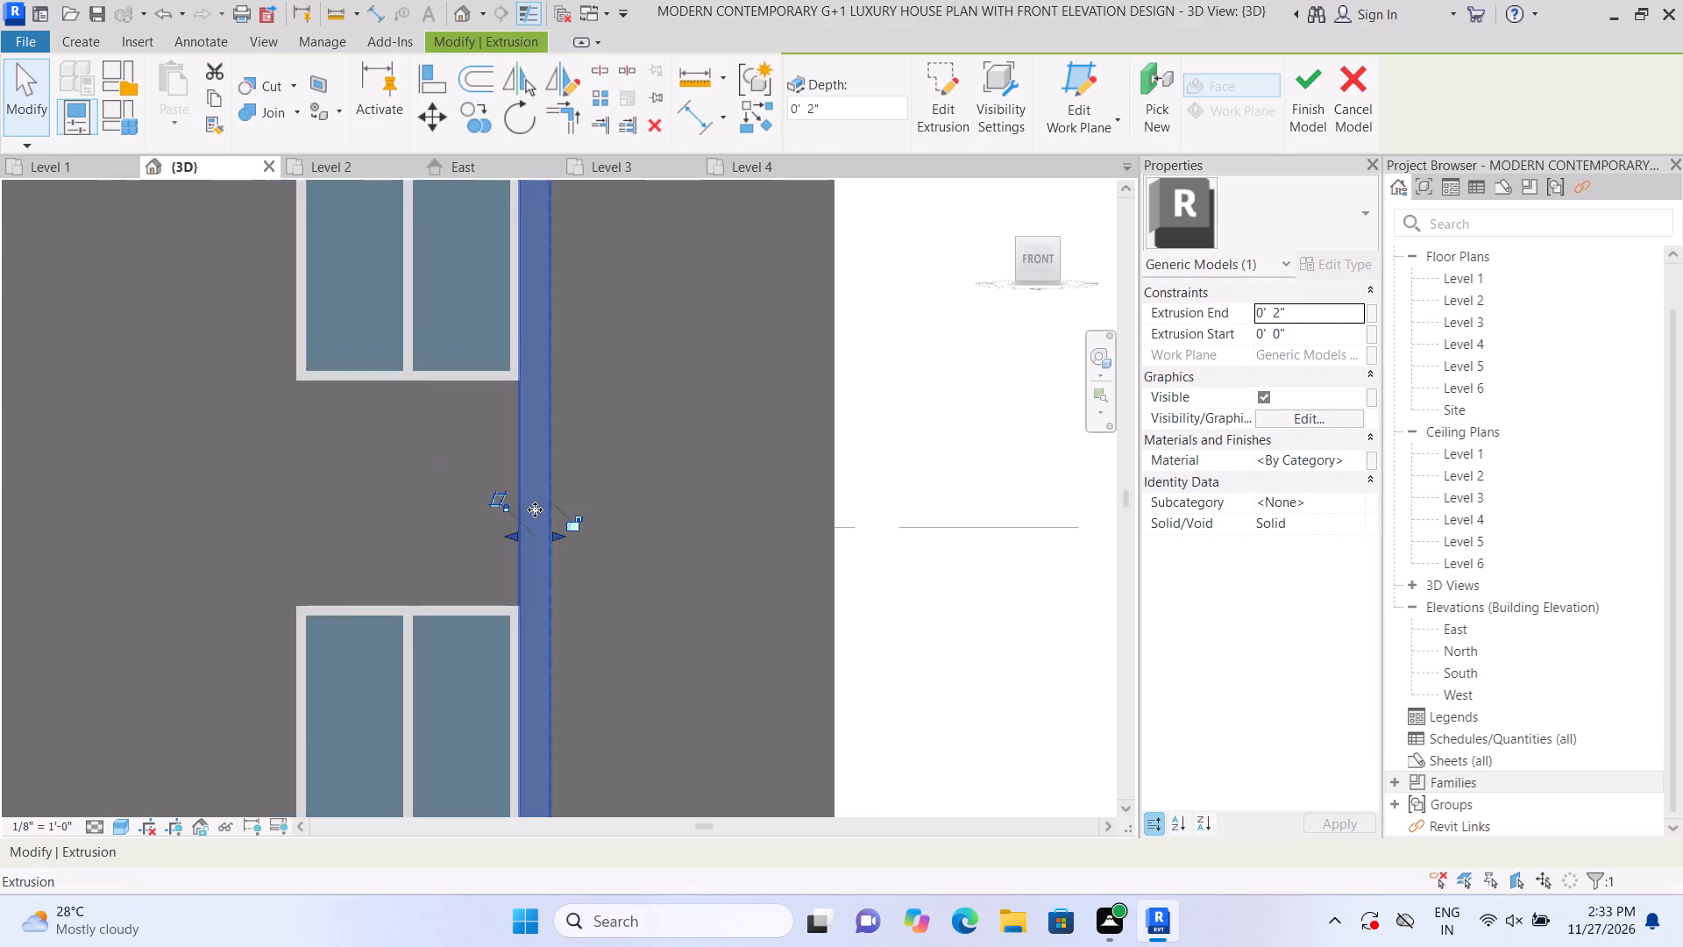
scroll(535, 509, "down", 3)
left_click(858, 452)
scroll(866, 442, "down", 1)
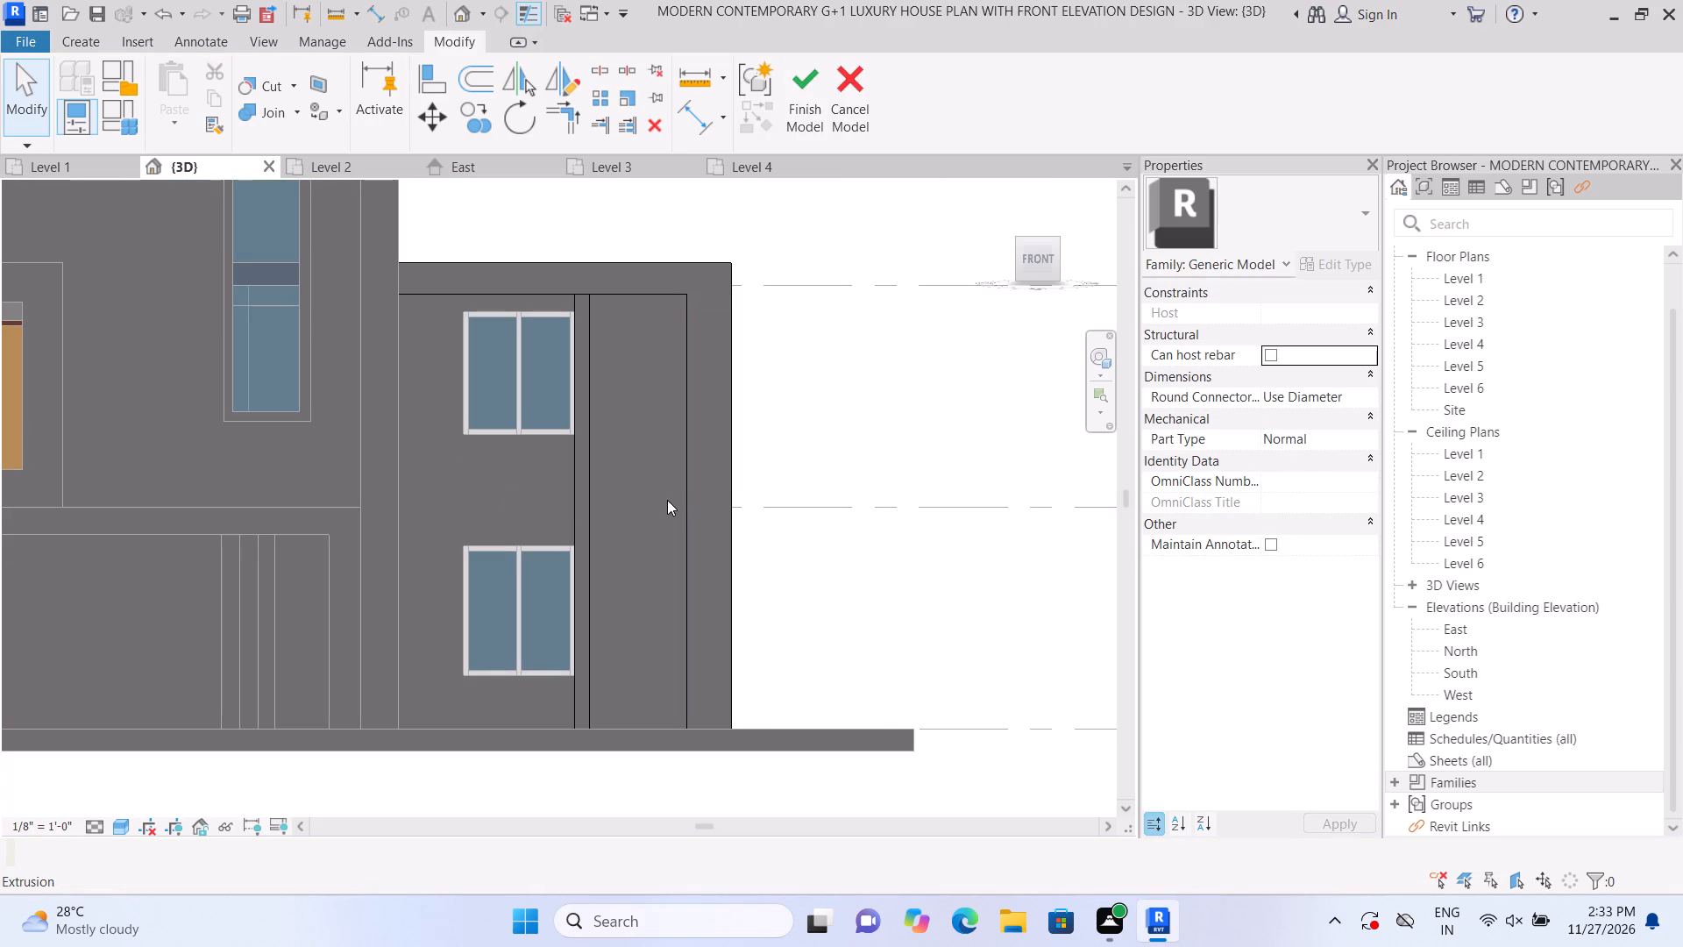
Widen the side block's outer edge strip by pulling its inner side slightly toward the windows.
left_click(699, 499)
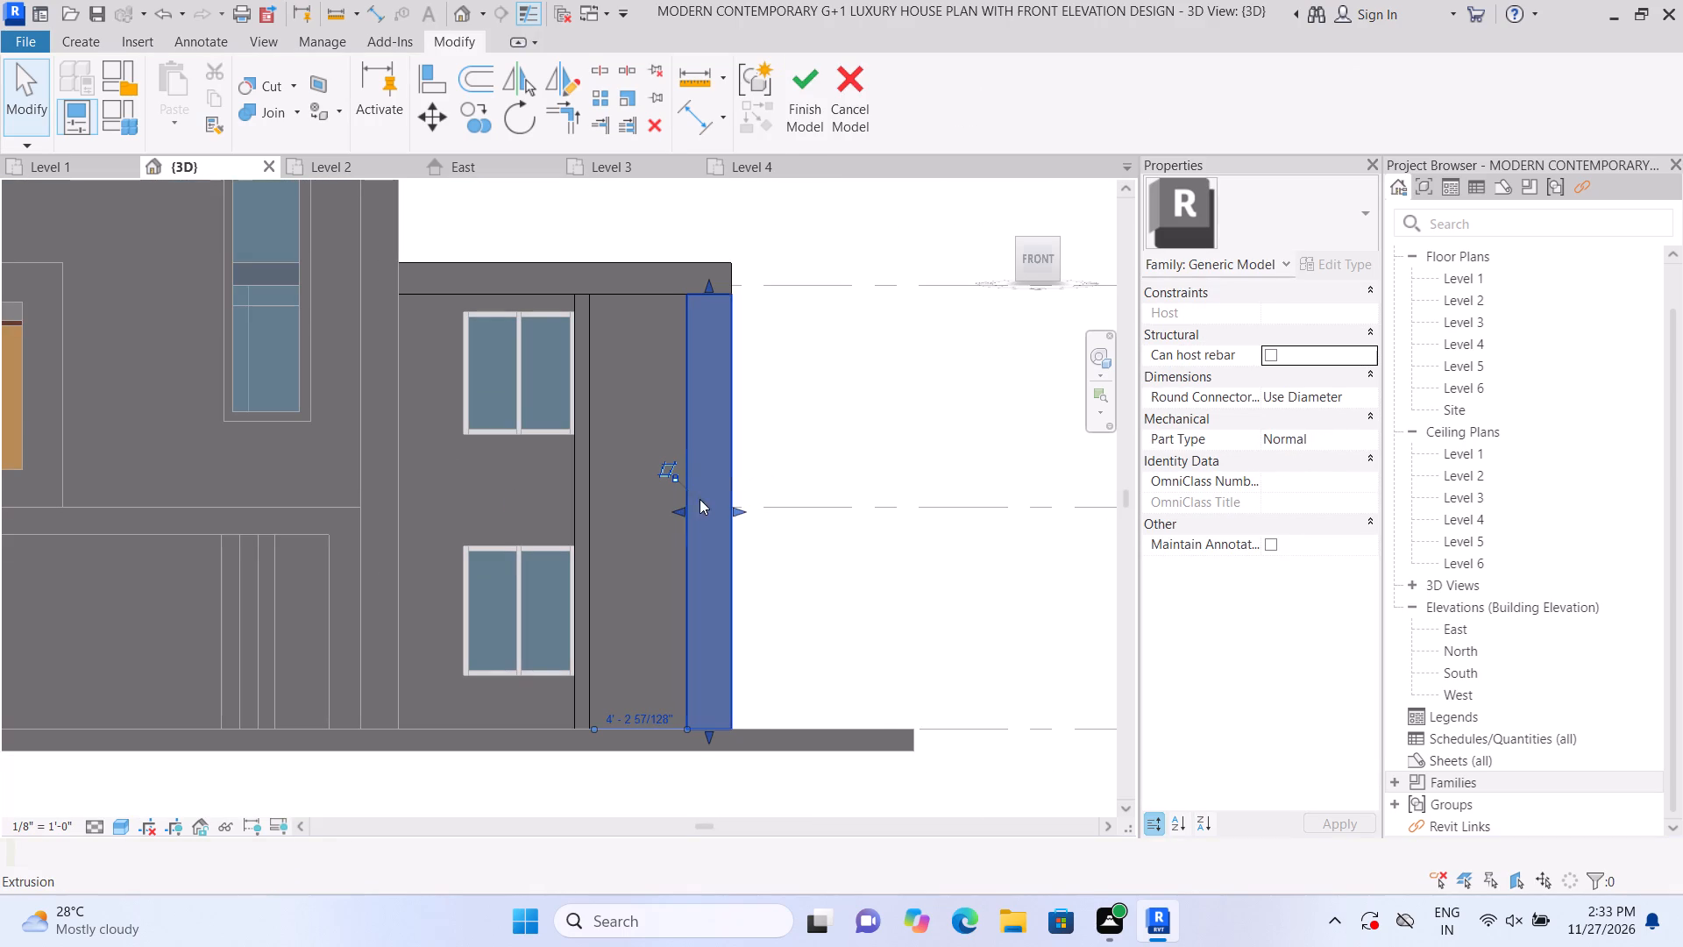
left_click_drag(678, 510, 663, 512)
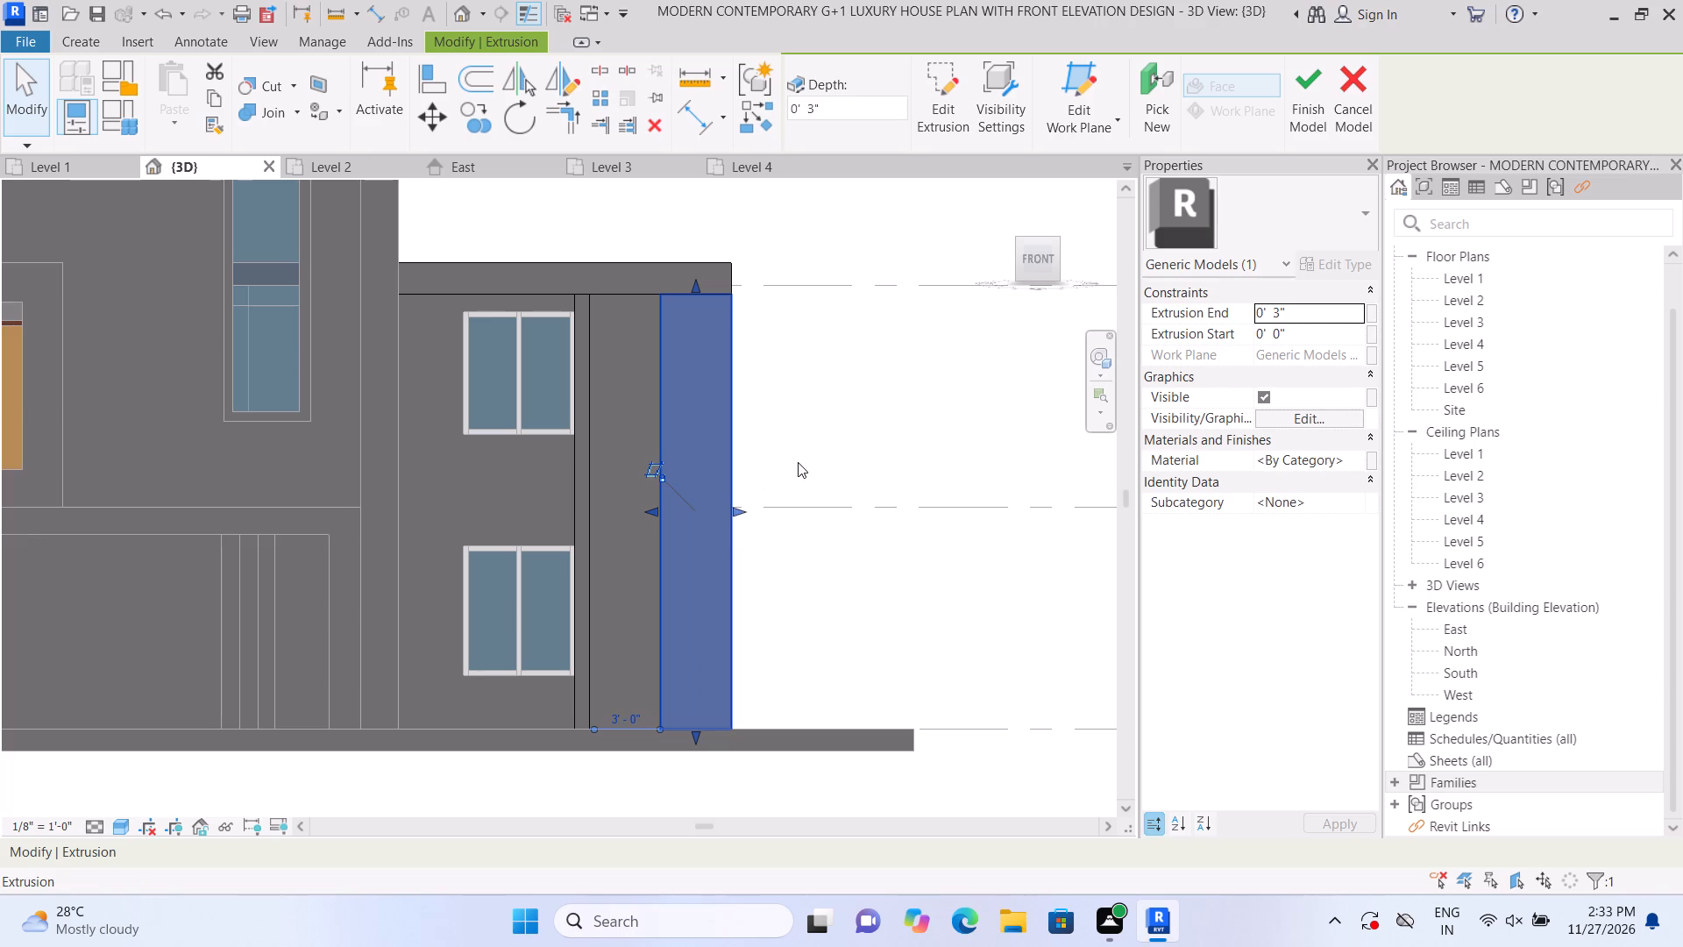
left_click_drag(653, 509, 657, 509)
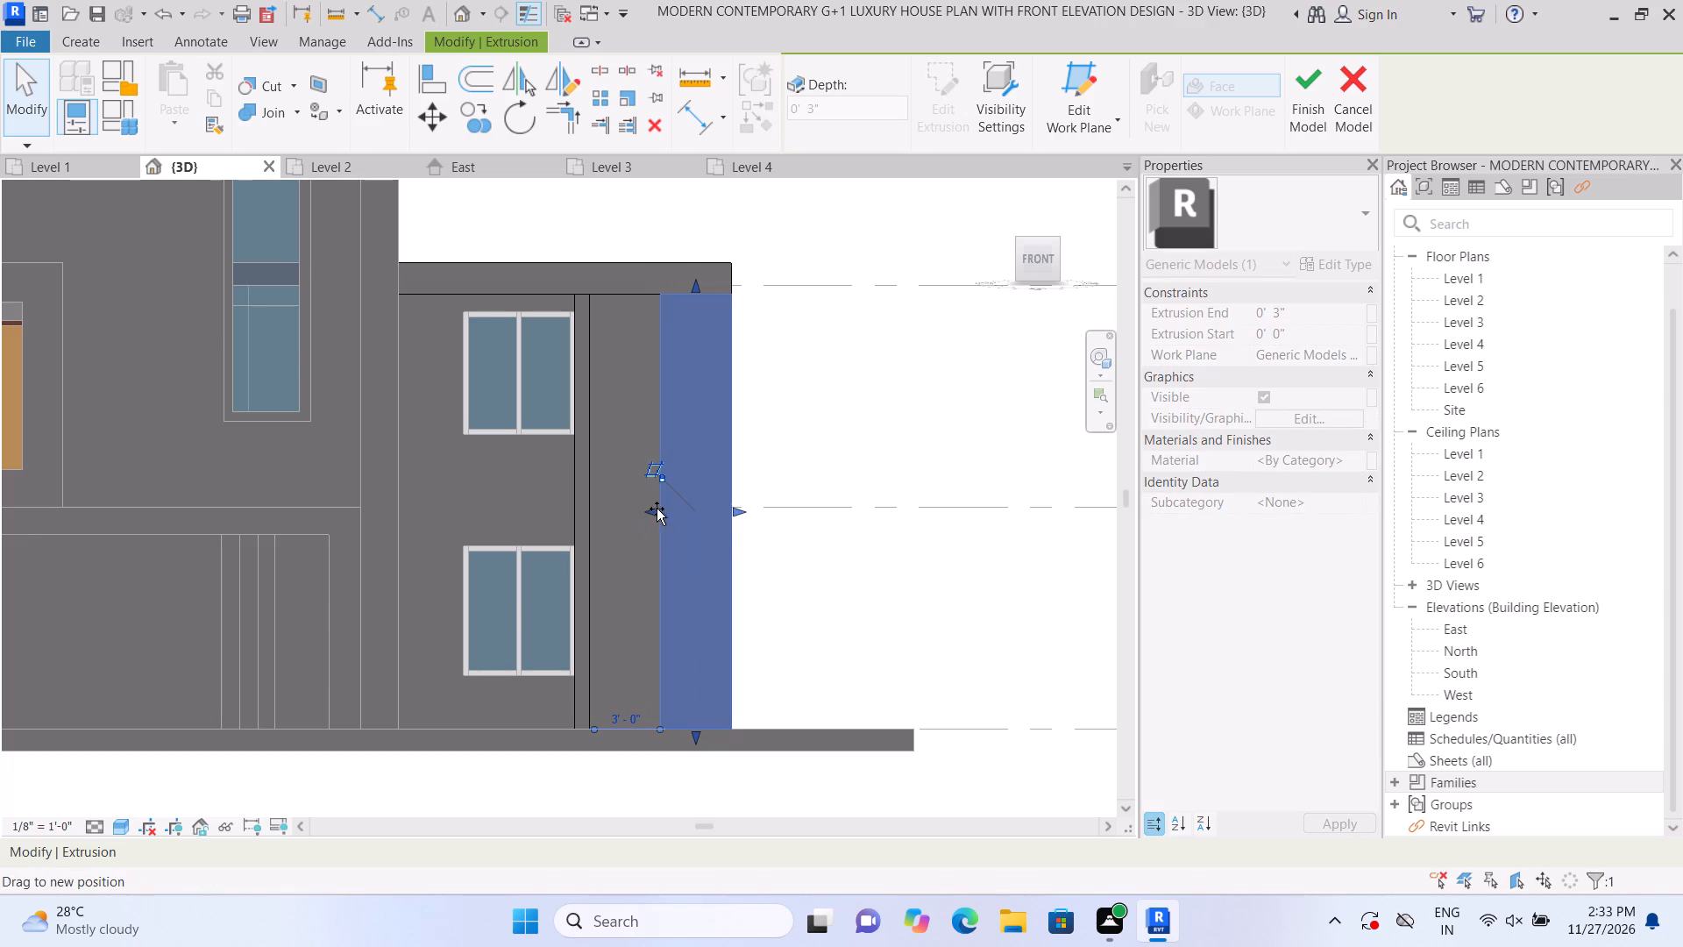
left_click_drag(657, 509, 670, 509)
left_click(836, 456)
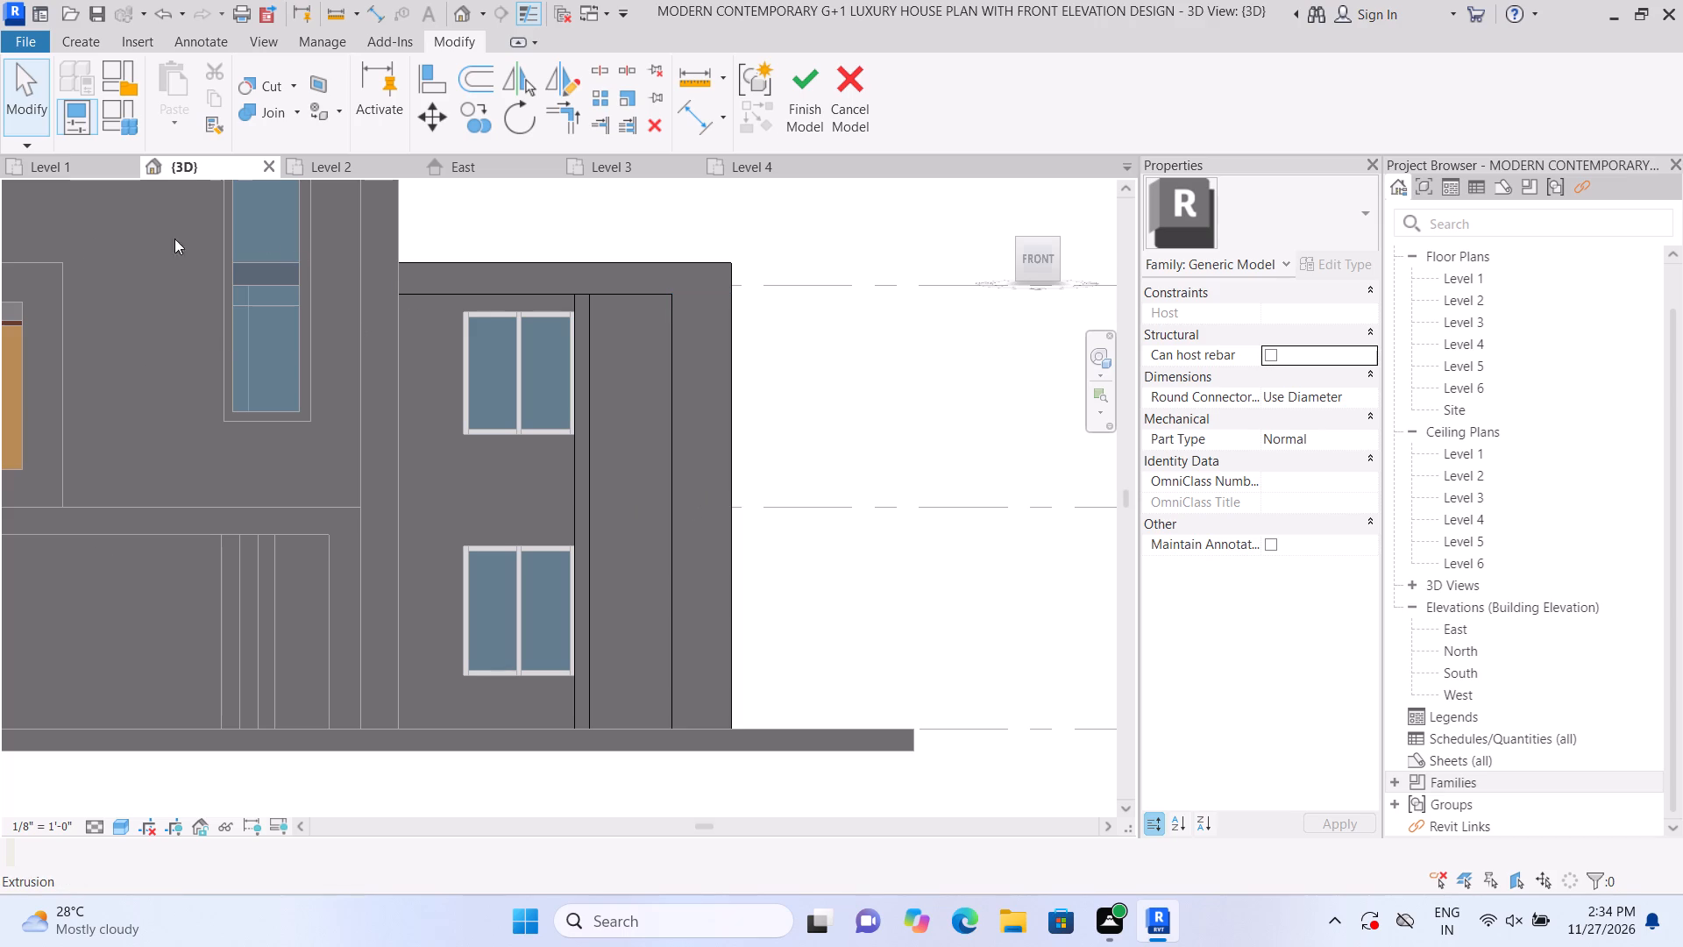
Extrude a strip about 6" wide on the side block's front wall face, along the windows' inner edge from the top band to Level 1.
left_click(82, 43)
double_click(161, 112)
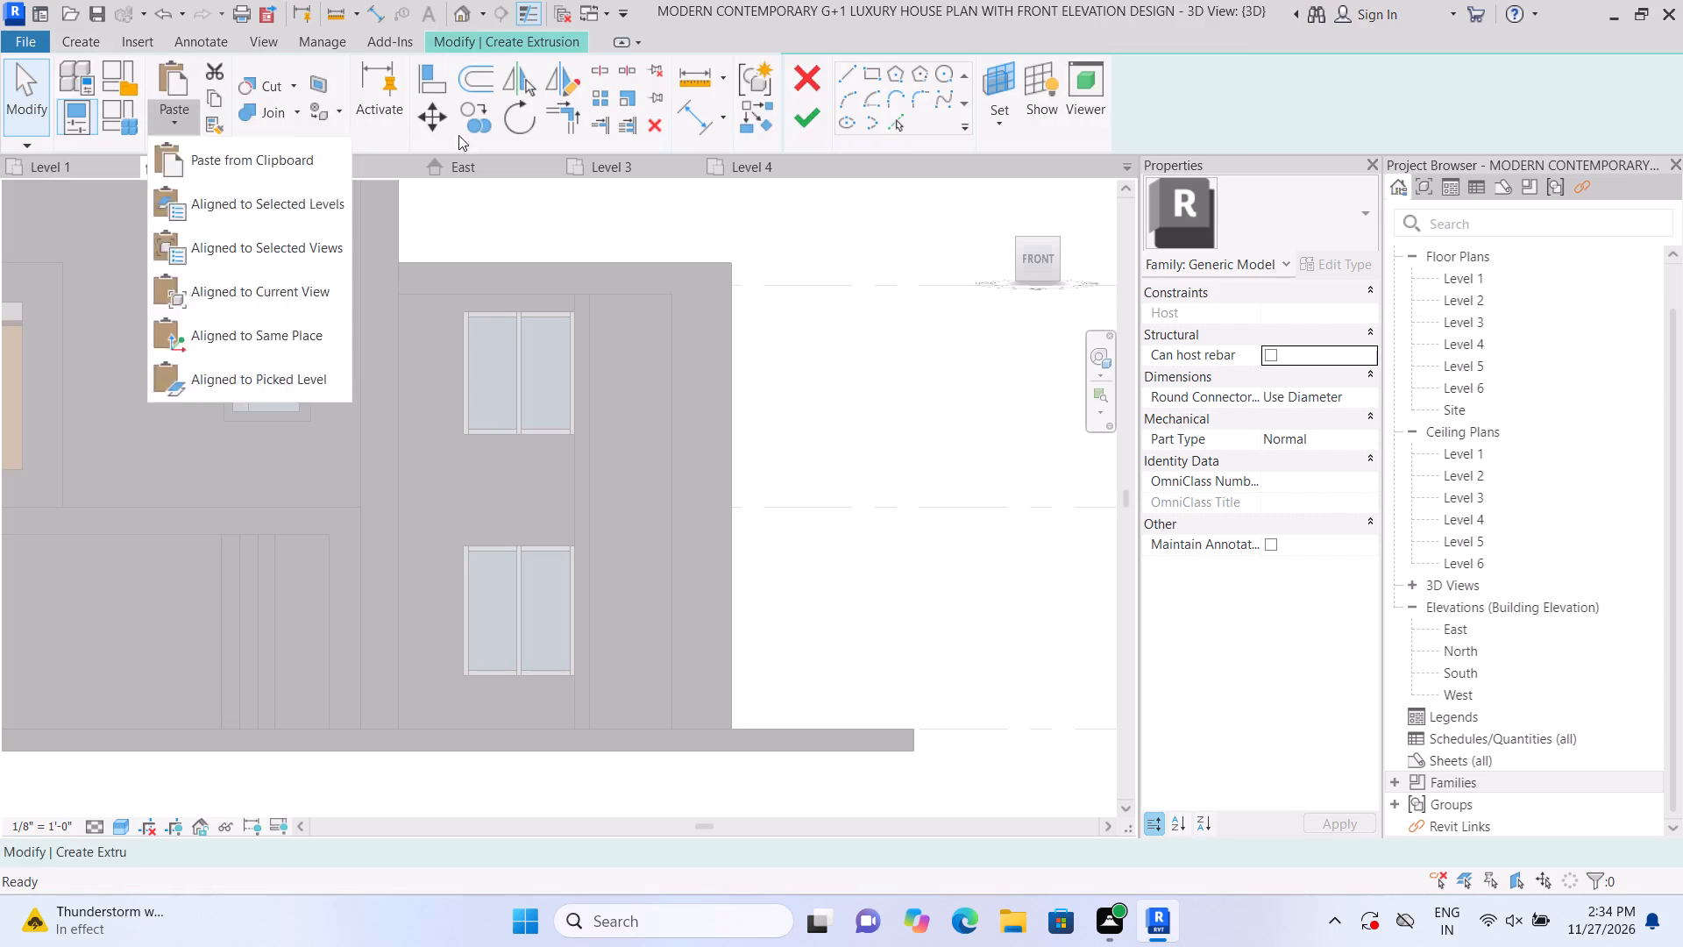
left_click(1118, 126)
left_click(1126, 190)
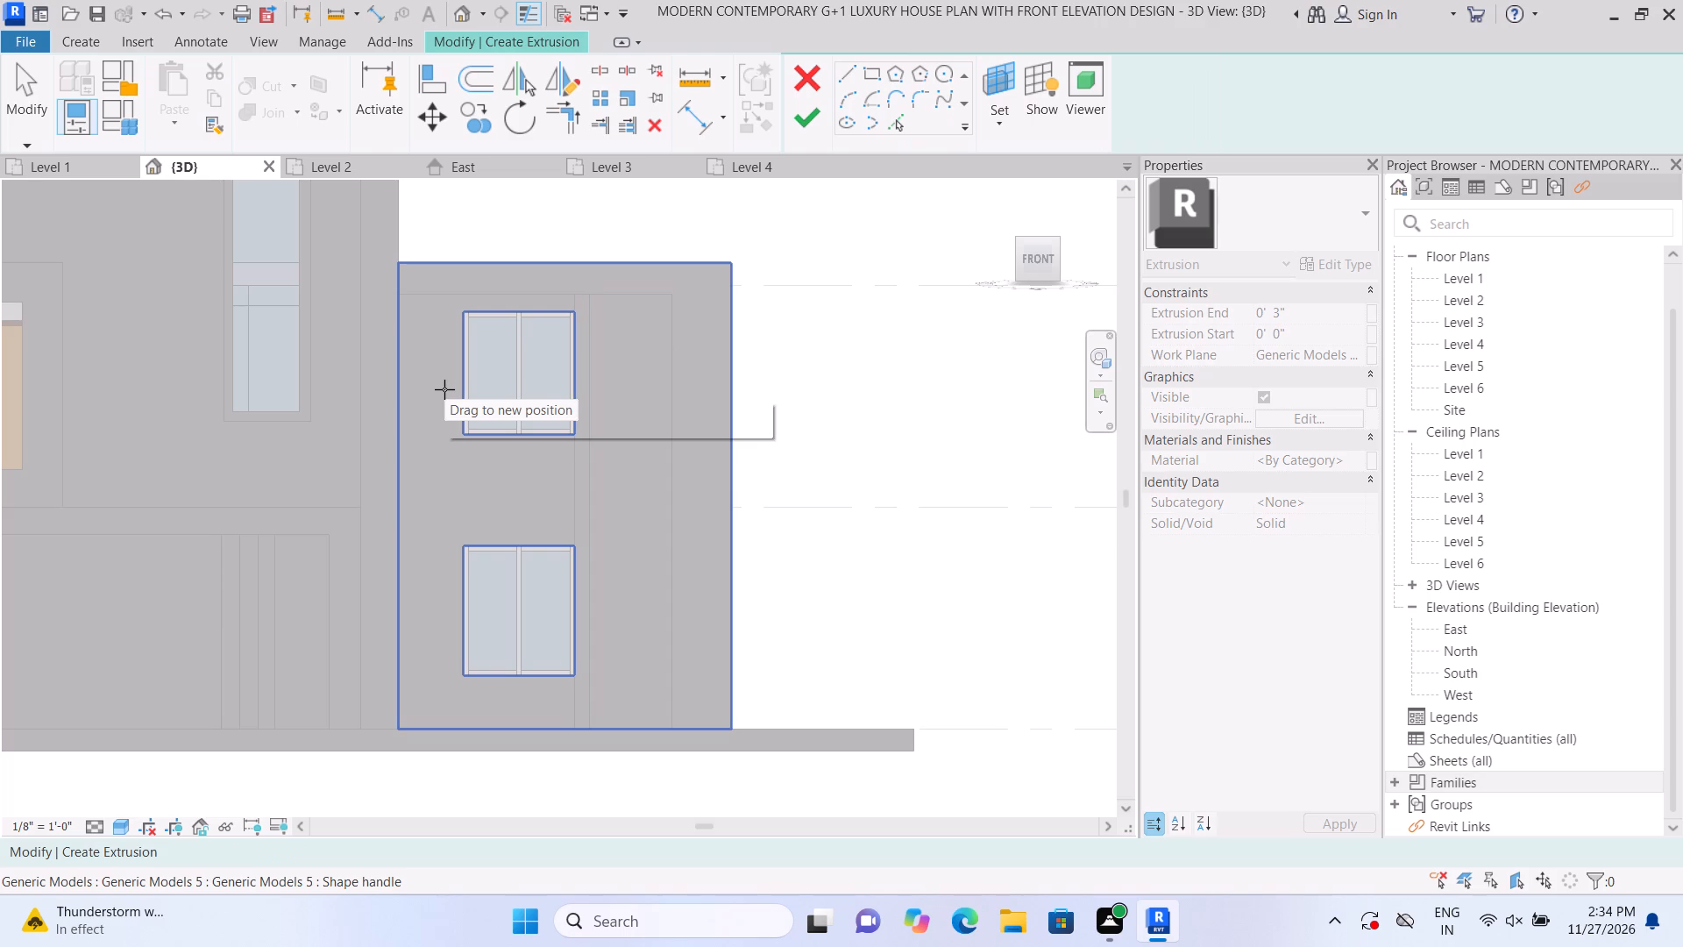
left_click(437, 423)
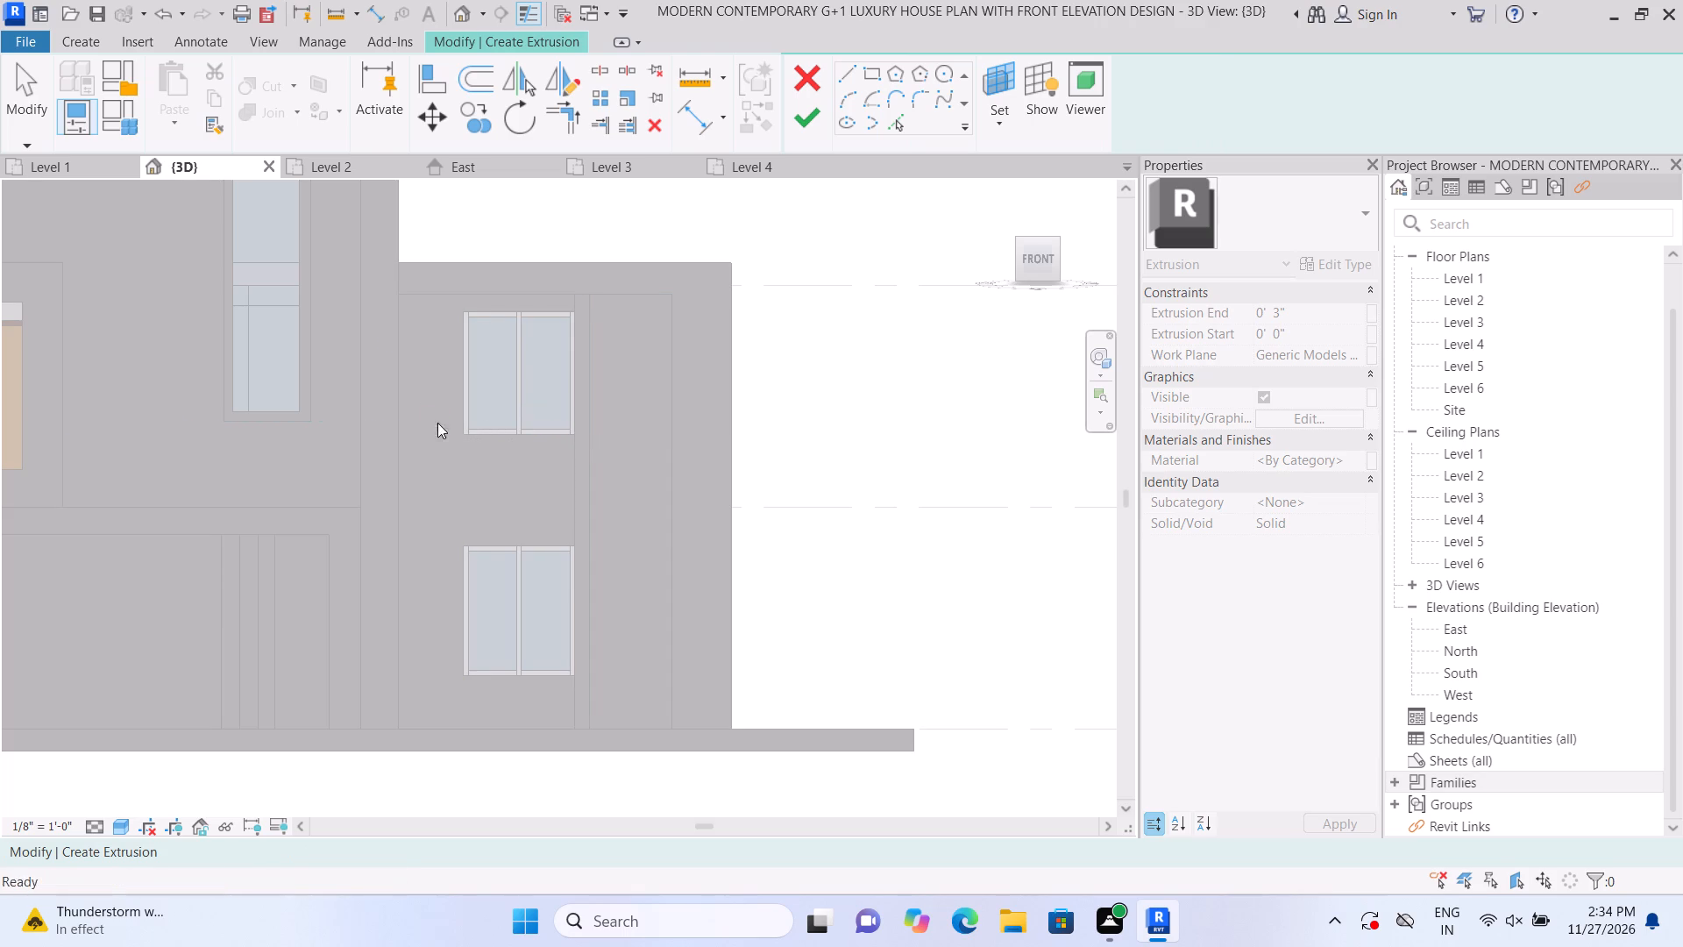
left_click(1005, 75)
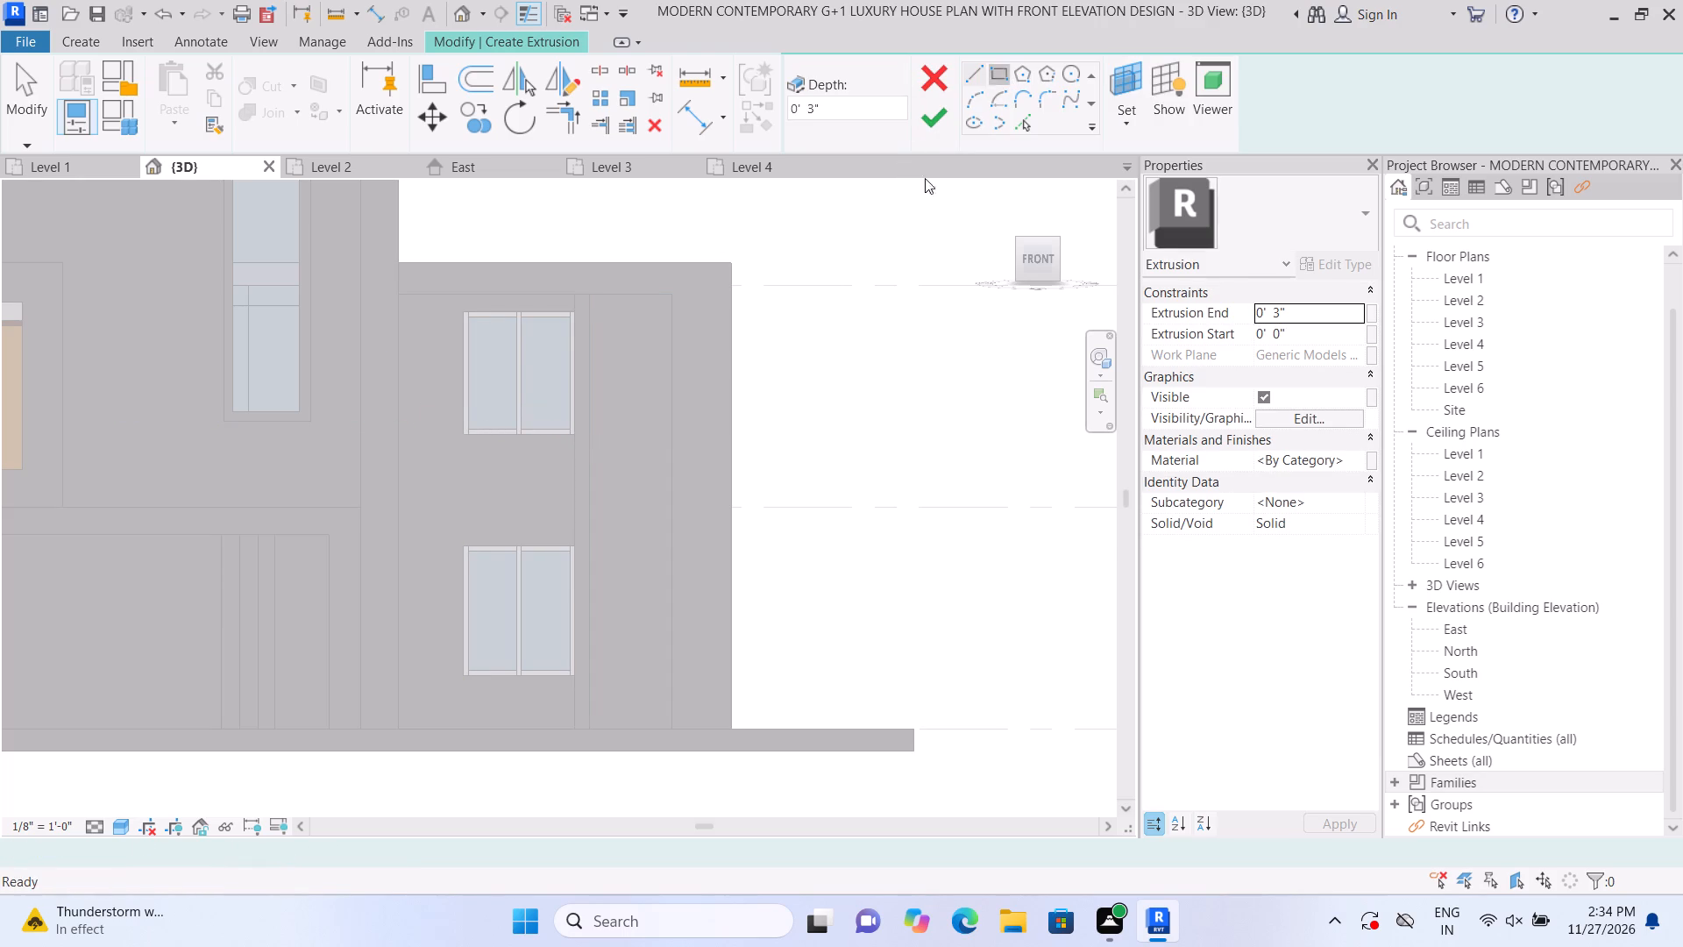
scroll(583, 378, "up", 5)
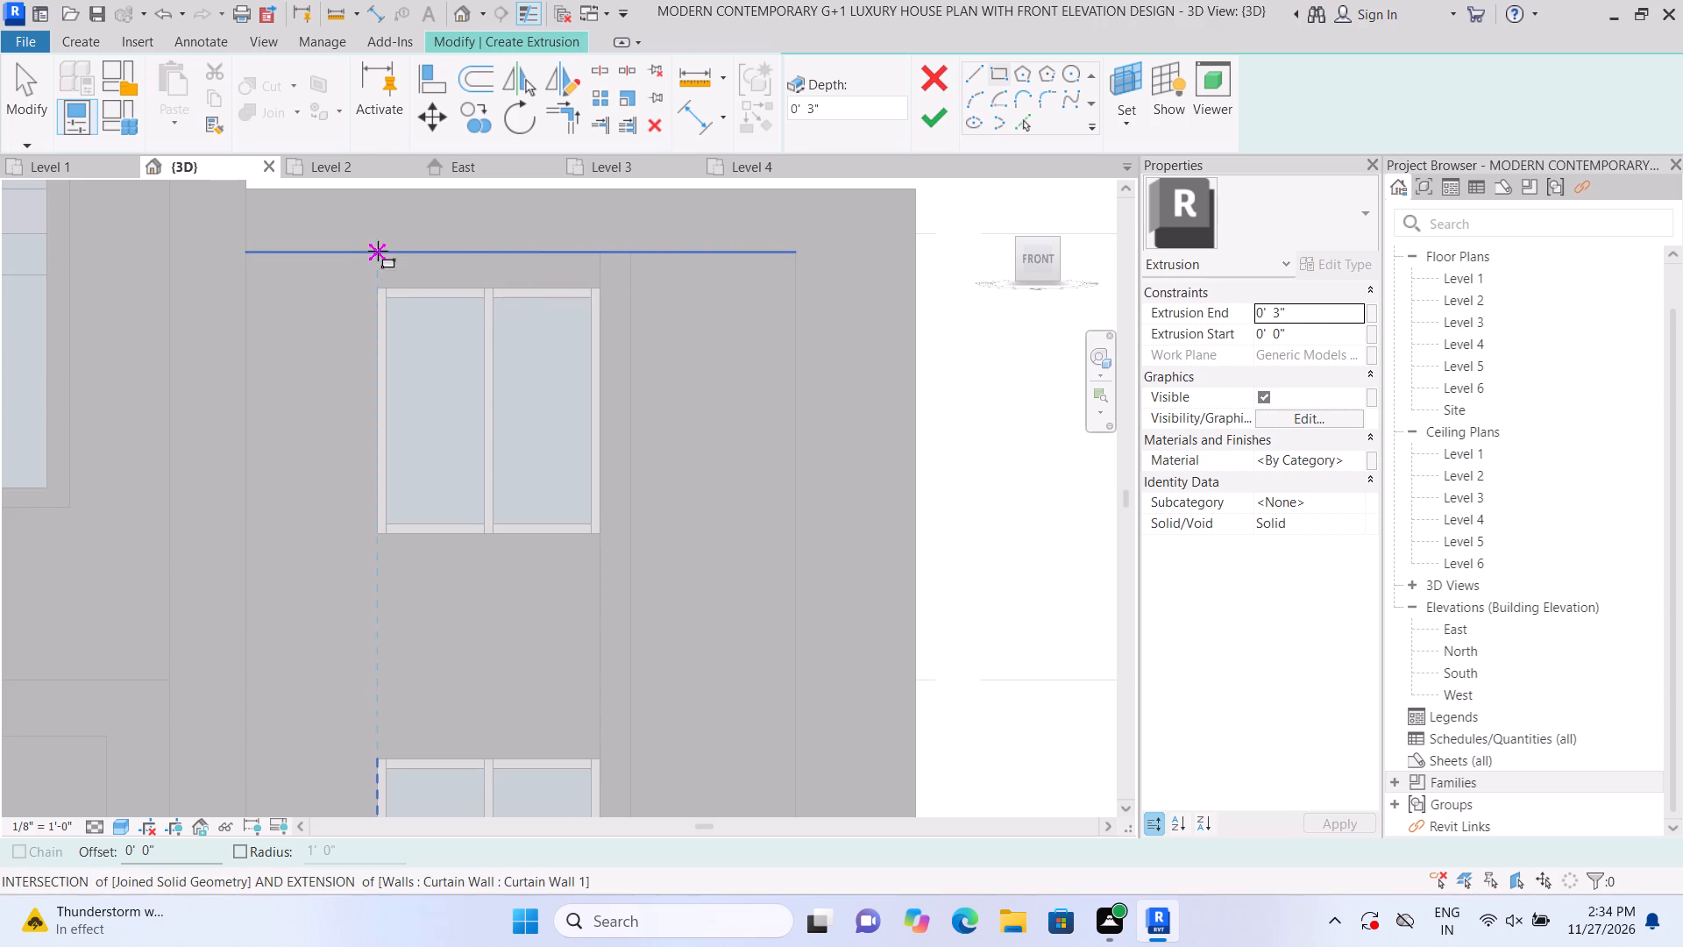
left_click(379, 250)
middle_click_drag(342, 502, 349, 315)
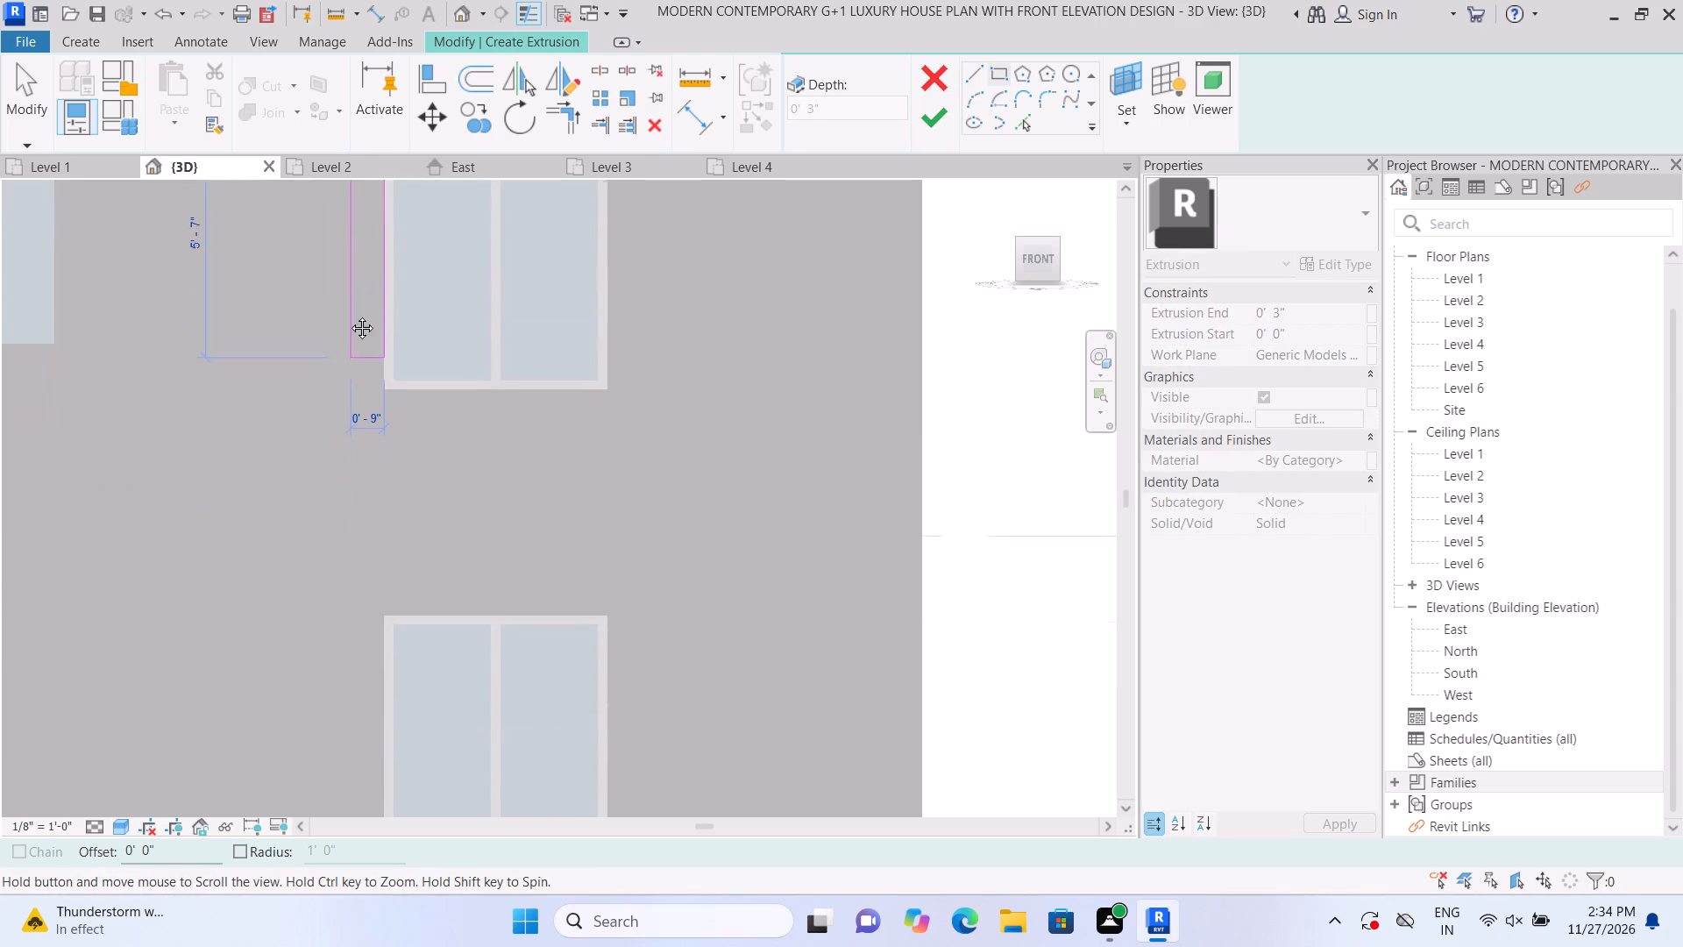
middle_click_drag(349, 315, 349, 254)
middle_click_drag(292, 637, 286, 437)
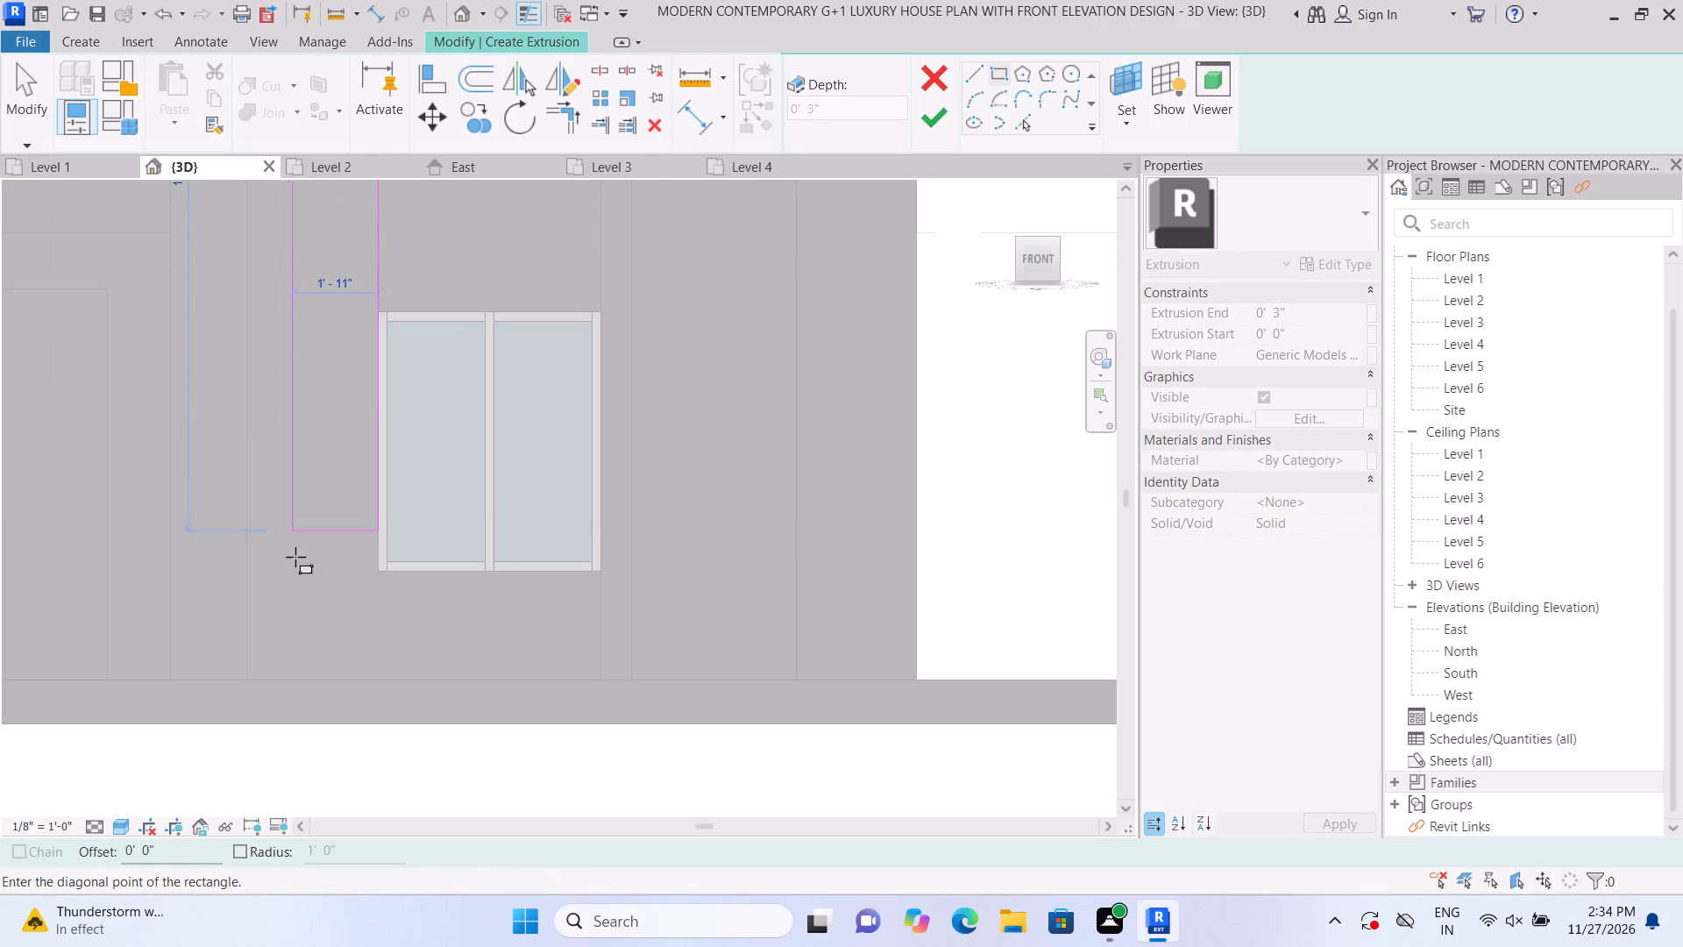
left_click(354, 684)
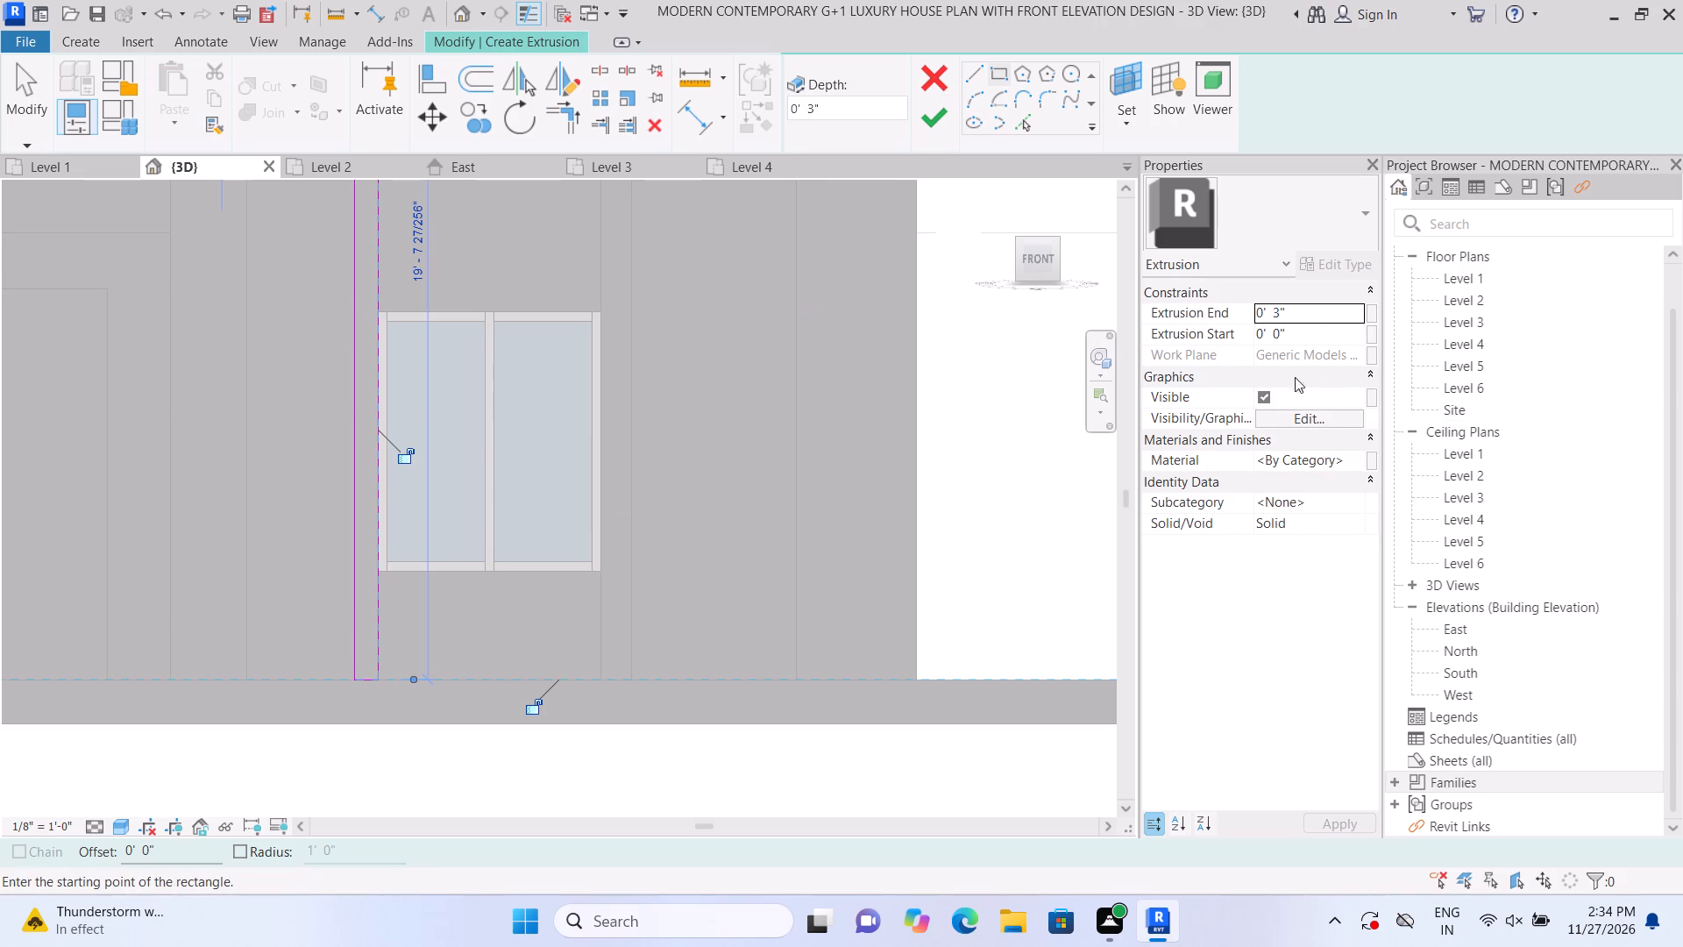
left_click(928, 110)
Set the extrusion end of the strip along the windows' inner edge to 2".
scroll(594, 849, "down", 5)
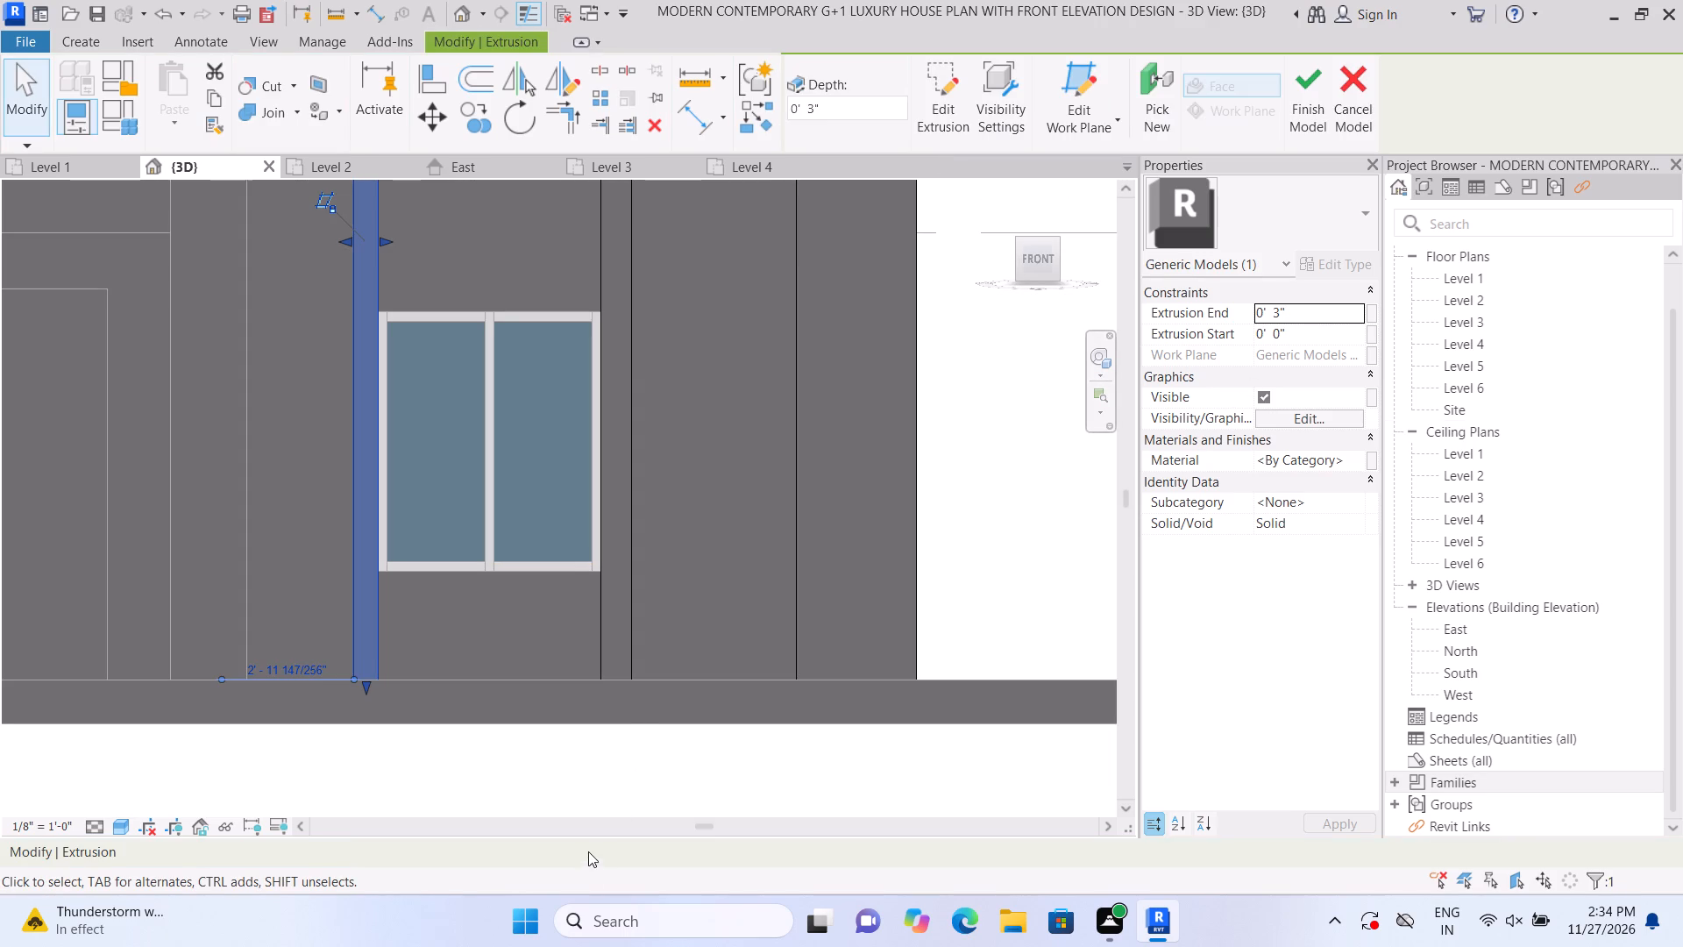
left_click(1322, 311)
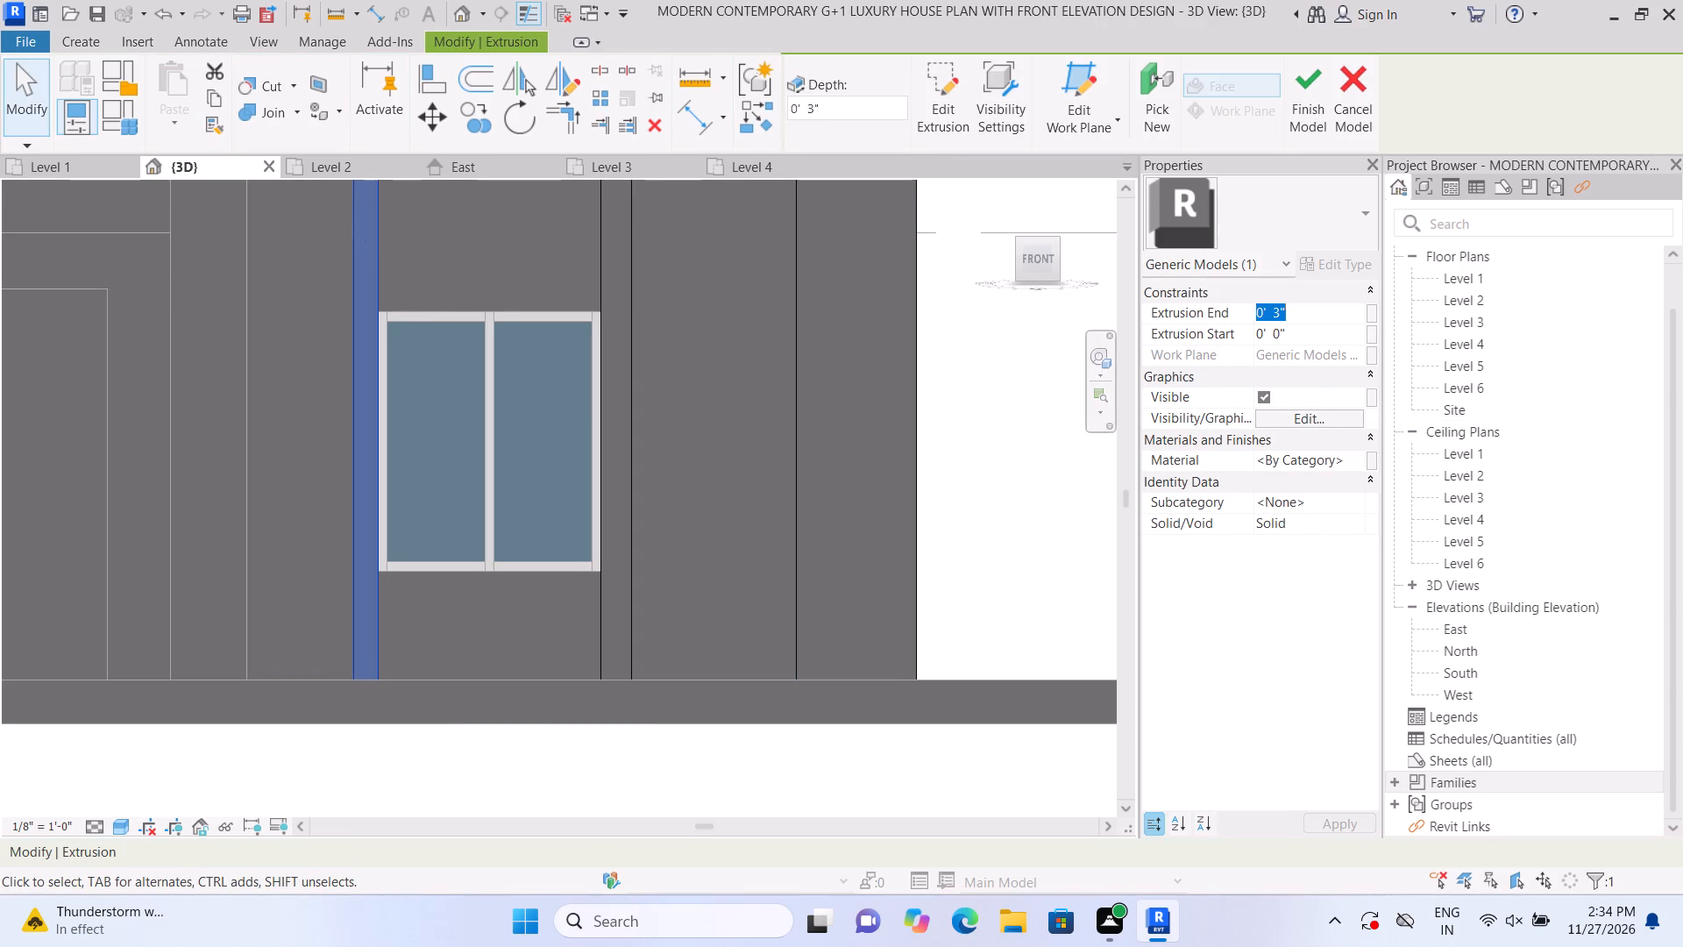
key("BackSpace")
type("2\"")
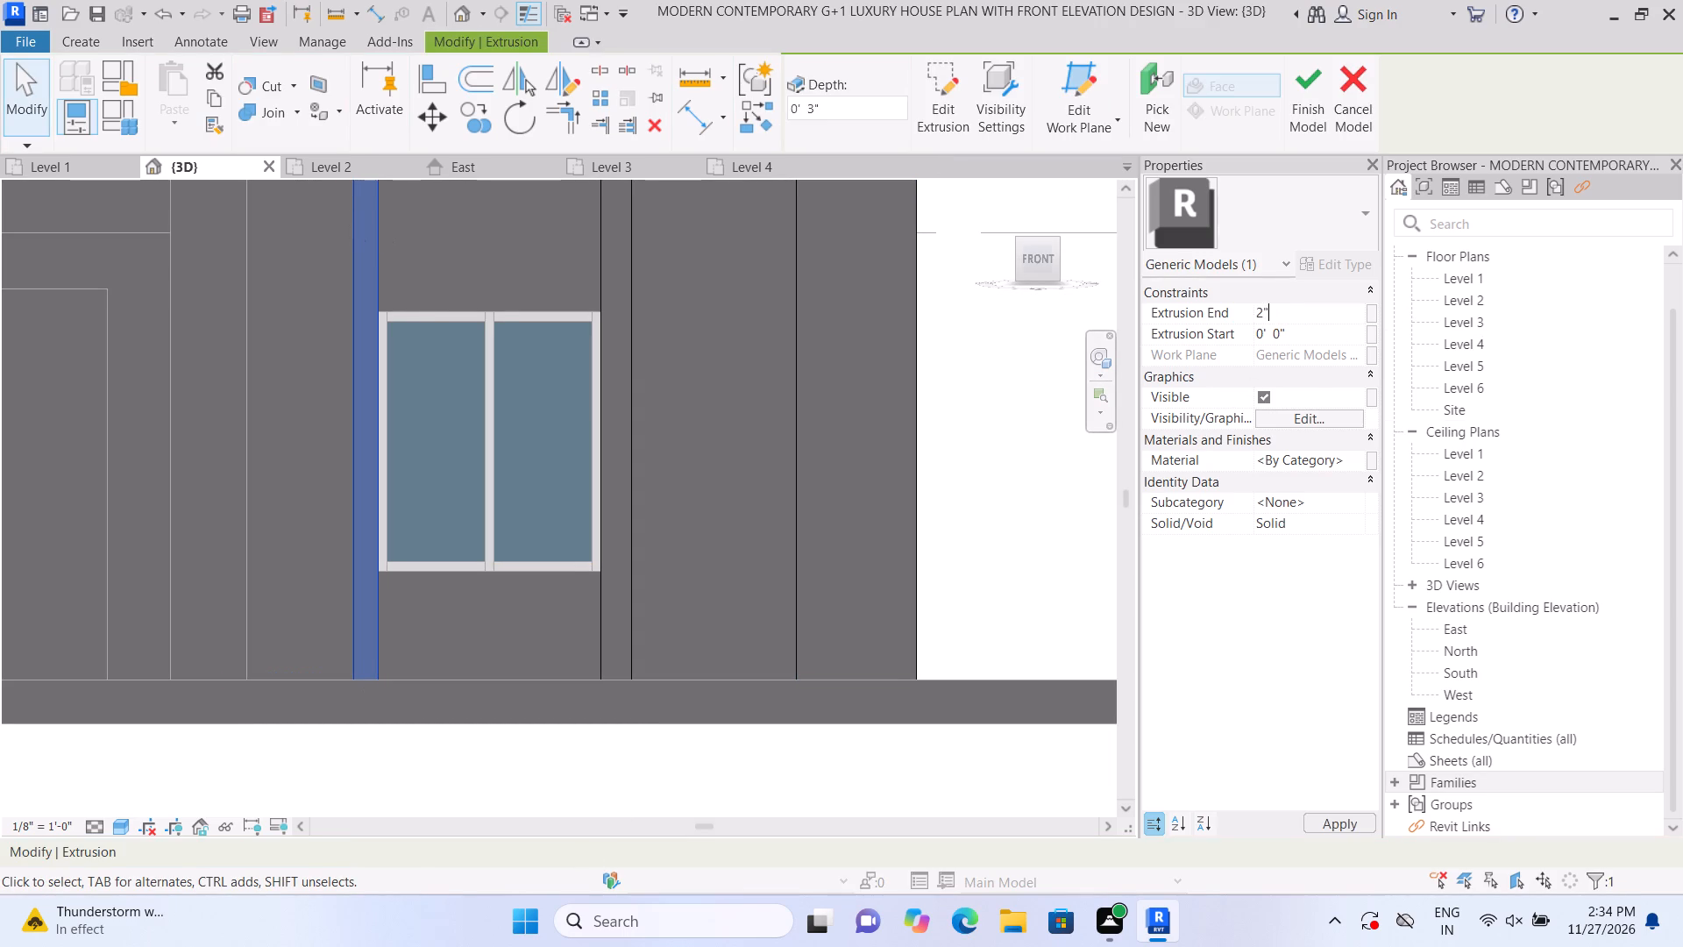
key("Return")
left_click(984, 524)
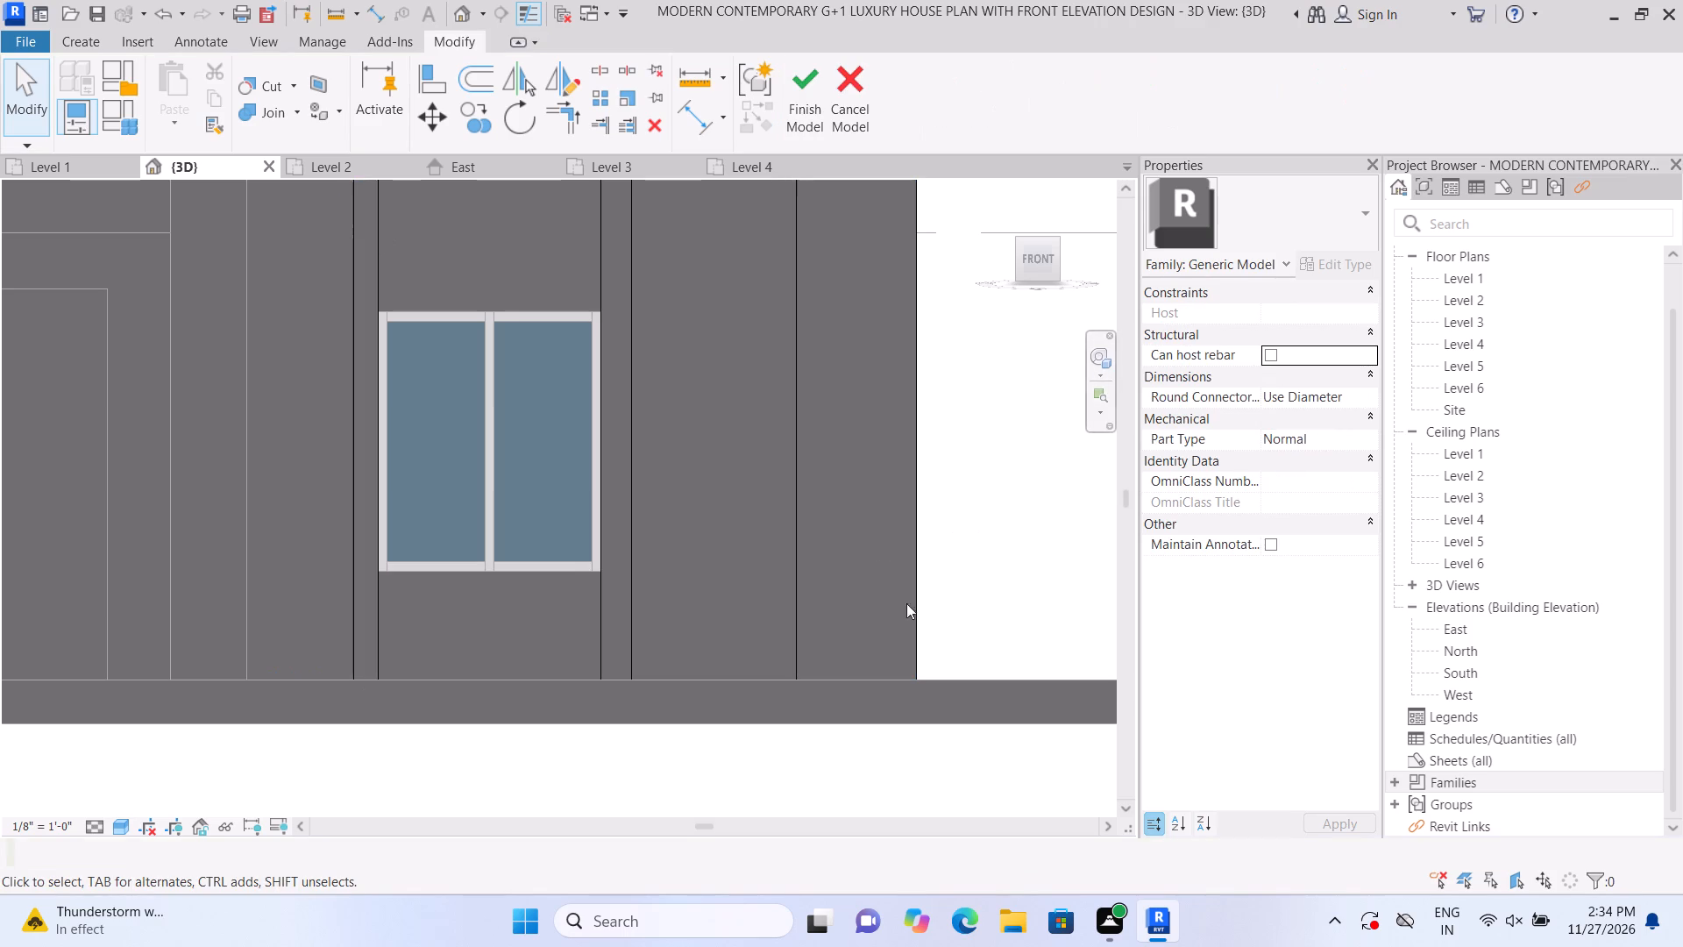
Widen the strip along the windows' inner edge by pushing its far side slightly away from the windows.
scroll(778, 642, "down", 5)
scroll(785, 512, "up", 2)
scroll(664, 329, "down", 2)
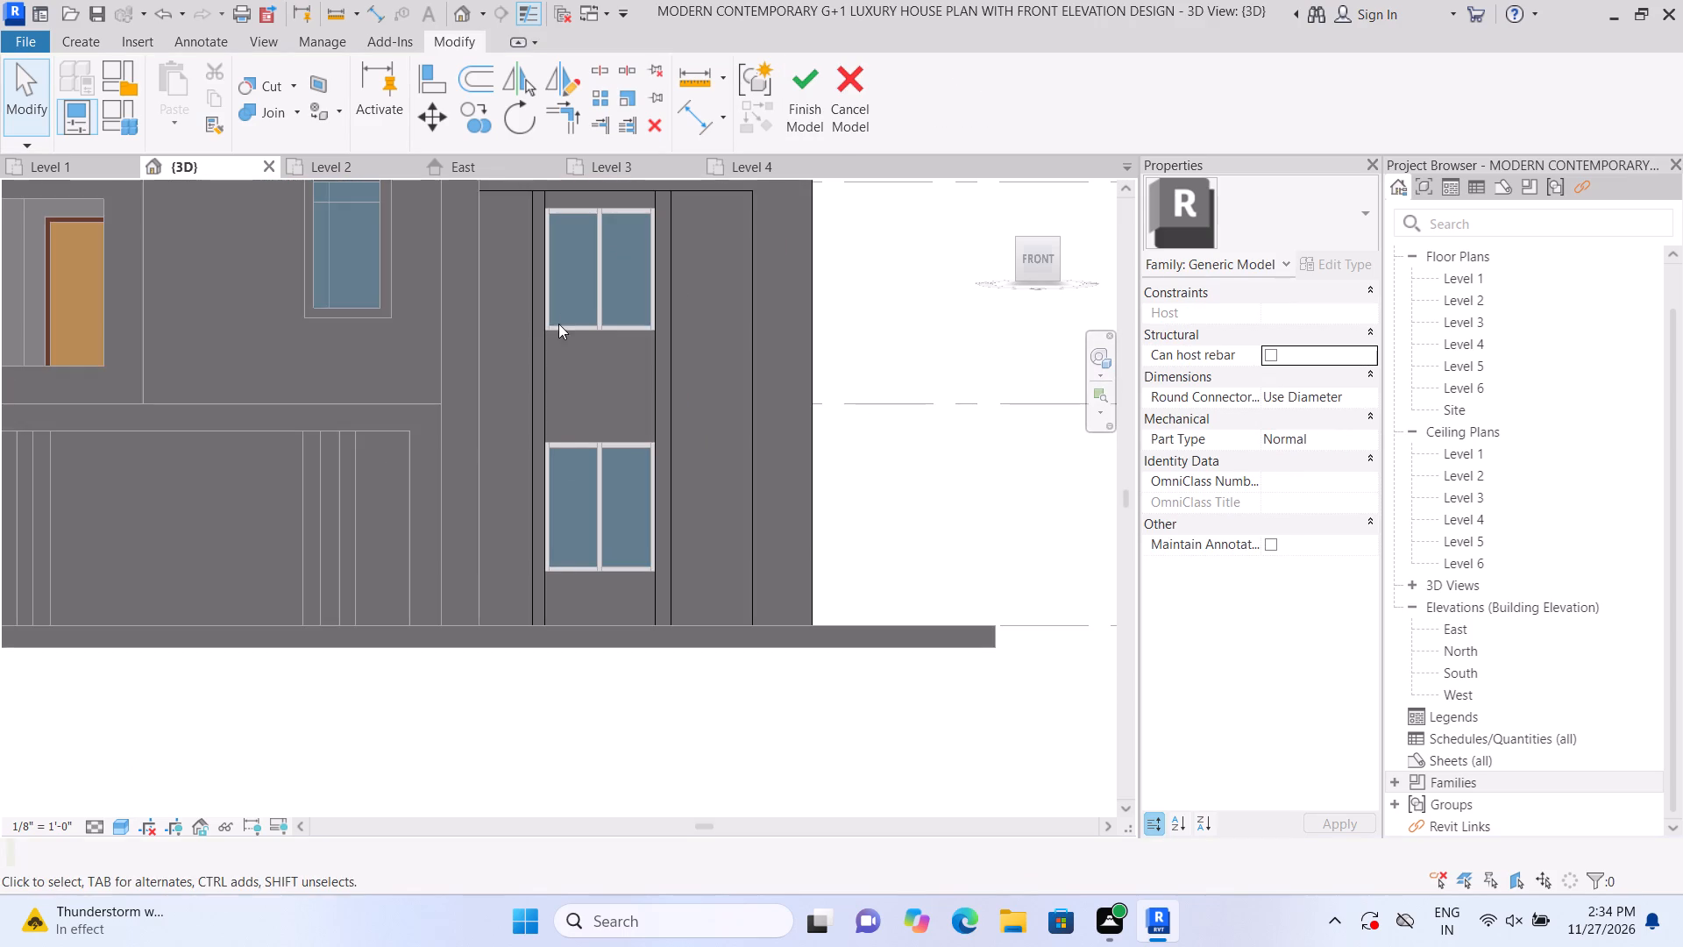
middle_click_drag(555, 324, 543, 365)
left_click(527, 473)
scroll(522, 459, "up", 1)
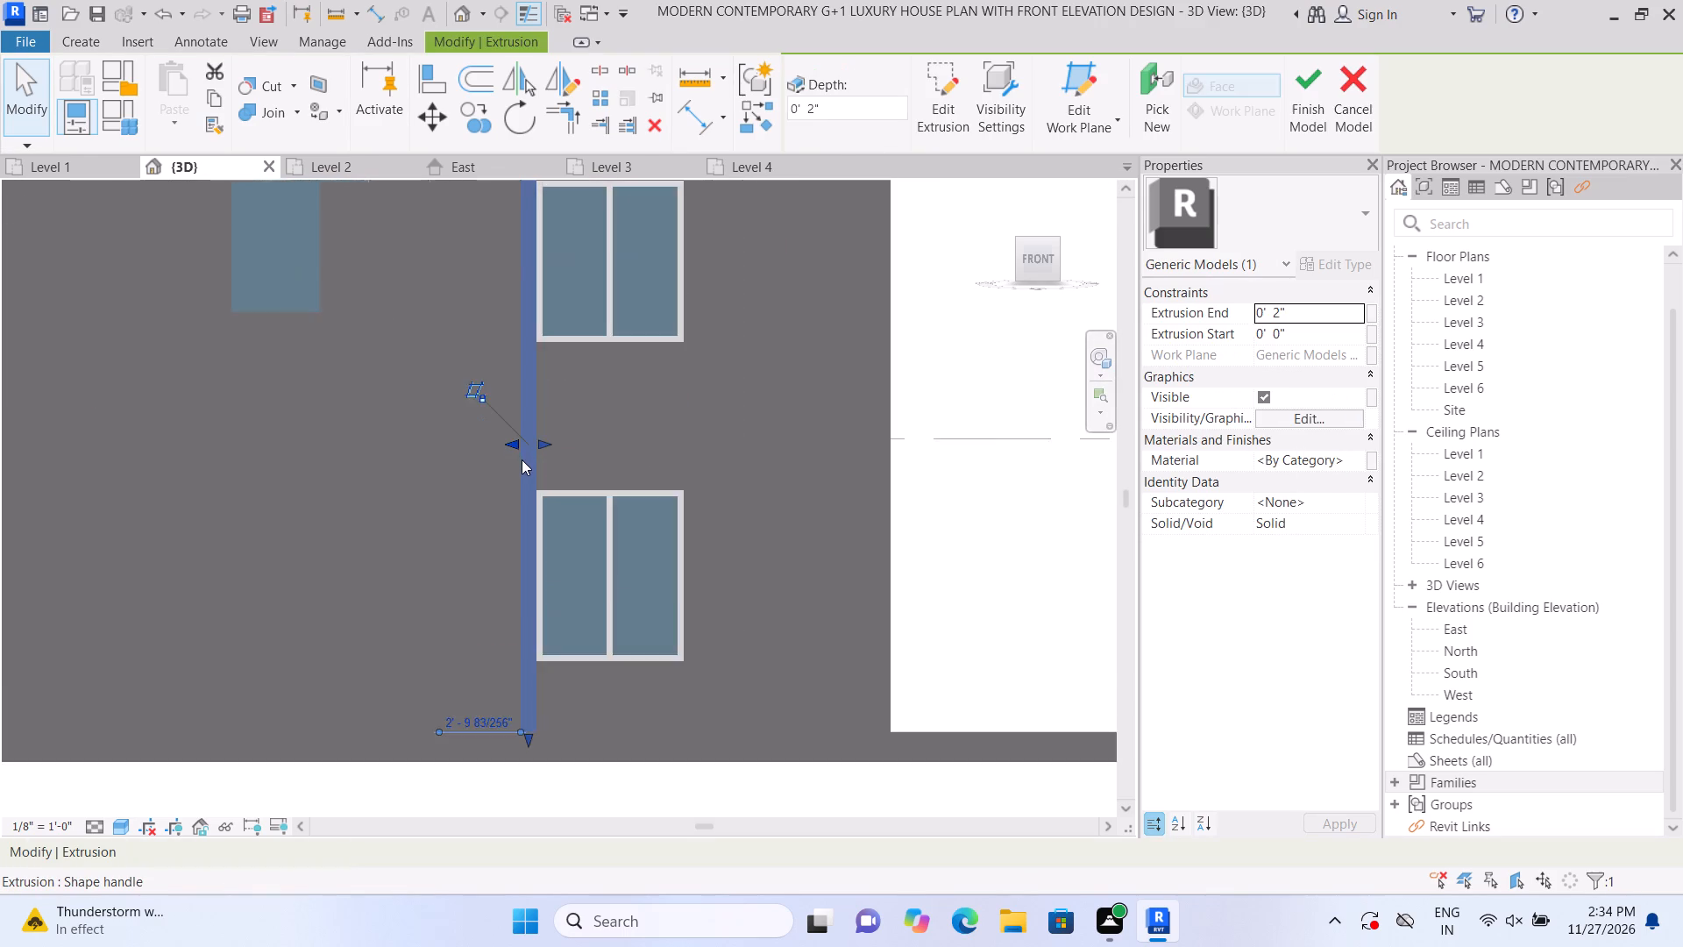
scroll(522, 459, "up", 3)
double_click(512, 438)
scroll(509, 445, "down", 5)
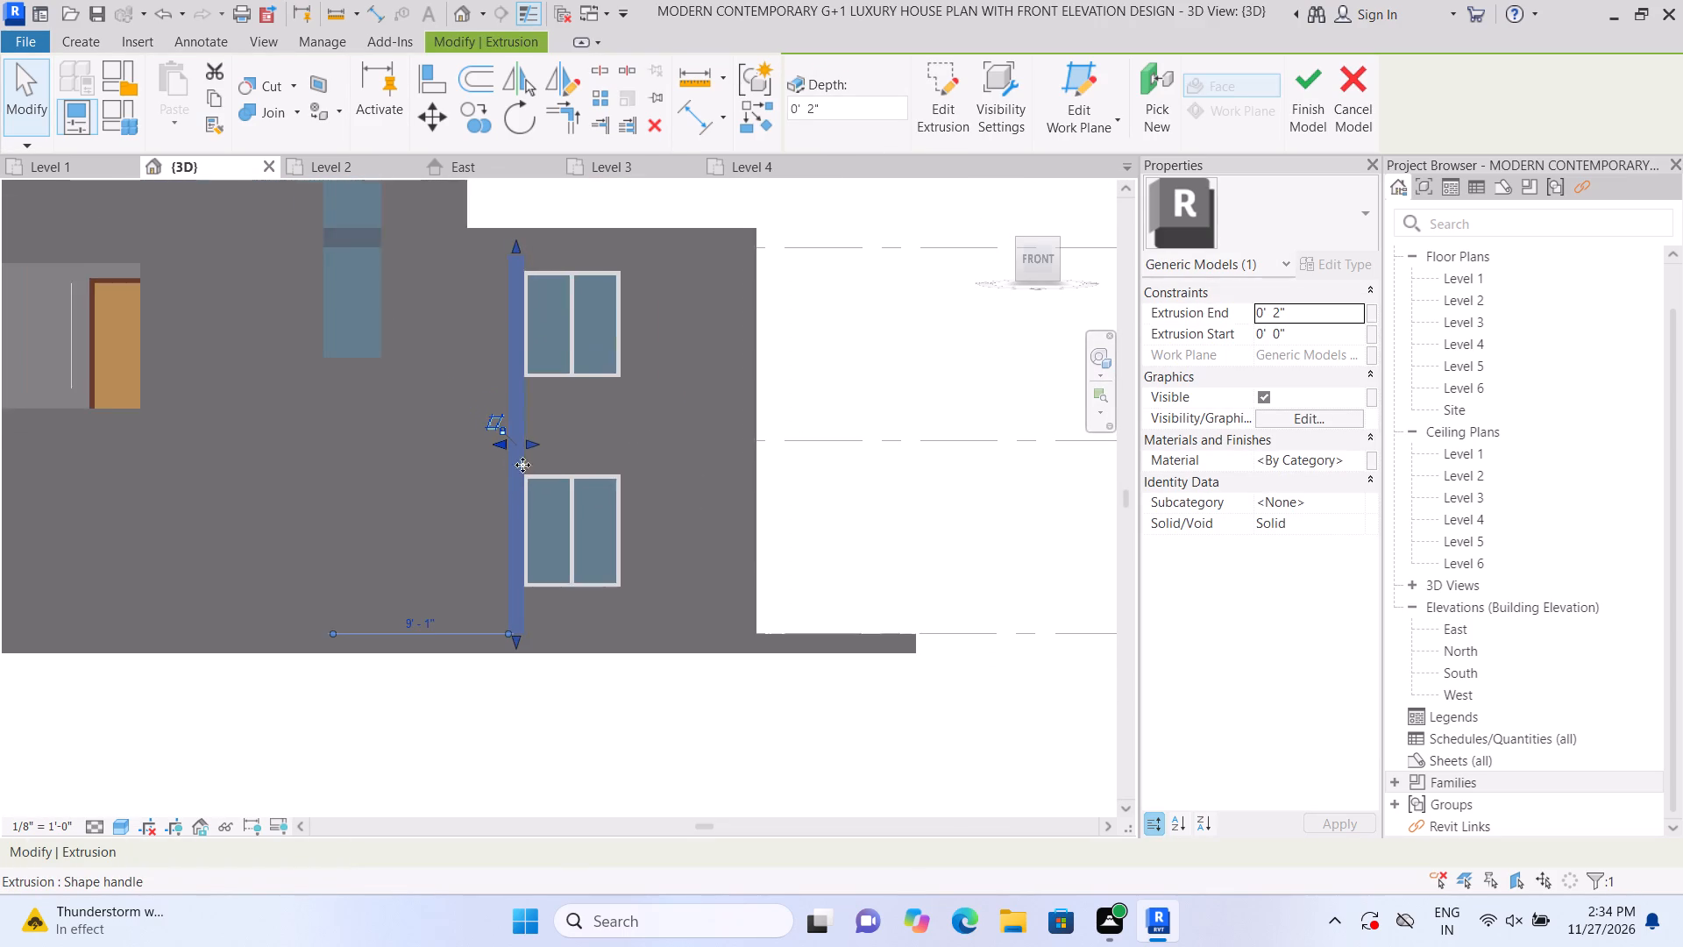
left_click(884, 384)
middle_click_drag(878, 369, 851, 422)
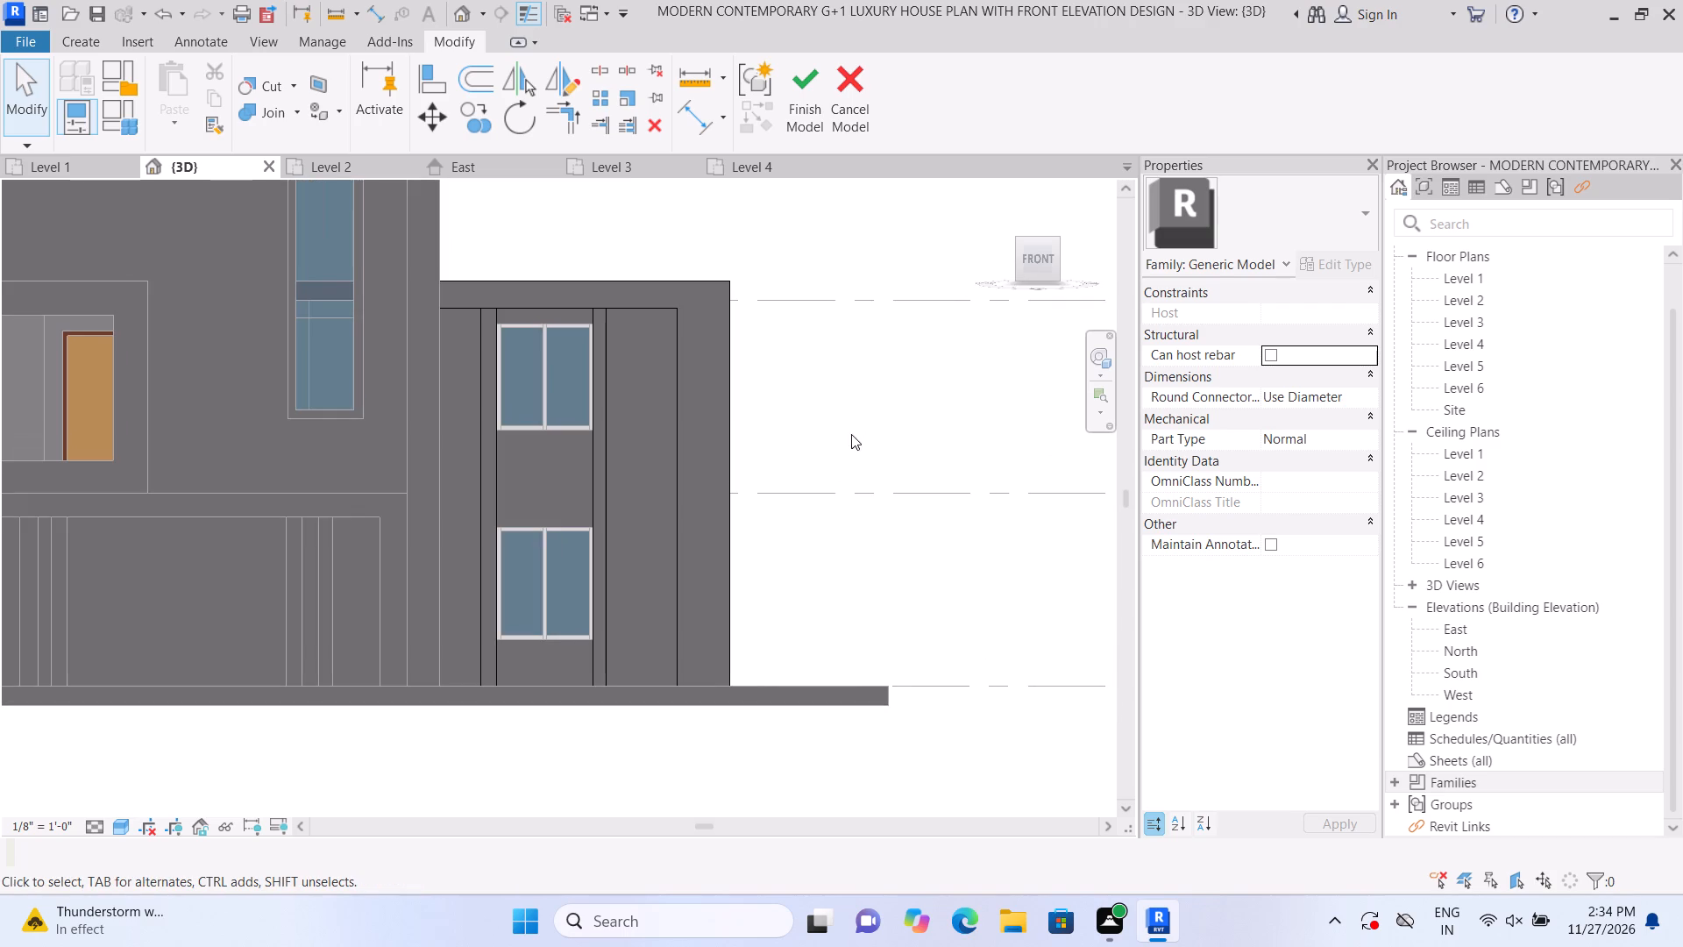
Sketch an extrusion rectangle 5'-0" wide and about 9 5/8" high on the side block's front wall face, from the upper window to the top band.
left_click(78, 35)
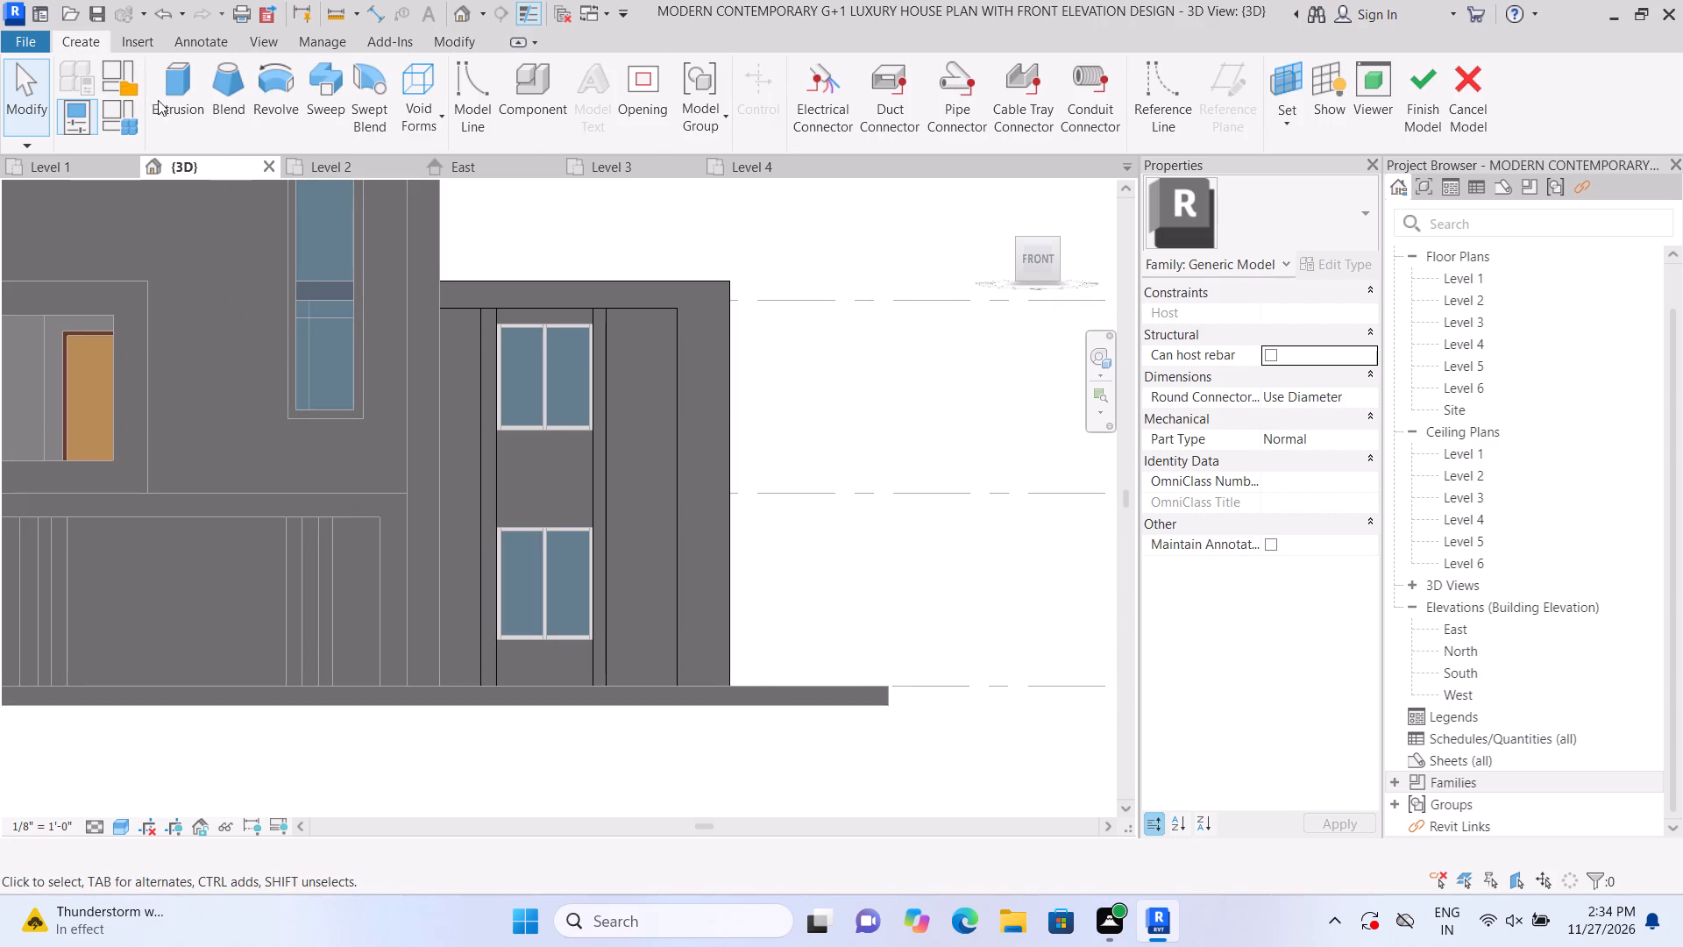
left_click(176, 108)
double_click(1113, 127)
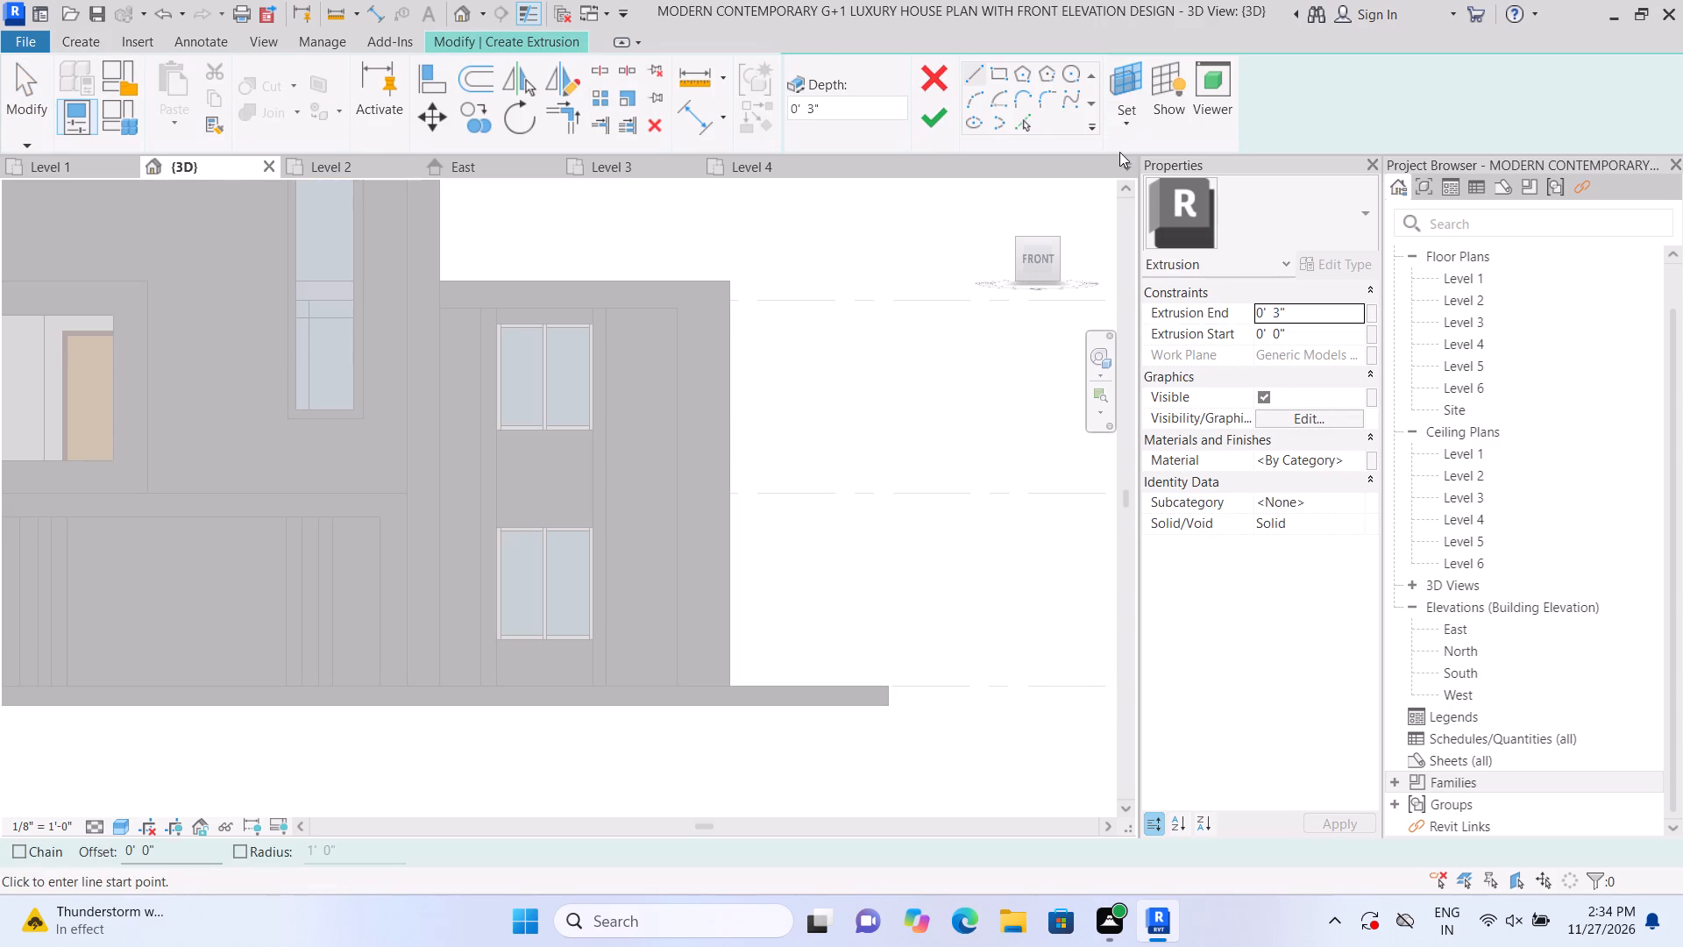
left_click(1126, 117)
left_click(1138, 196)
scroll(513, 379, "up", 4)
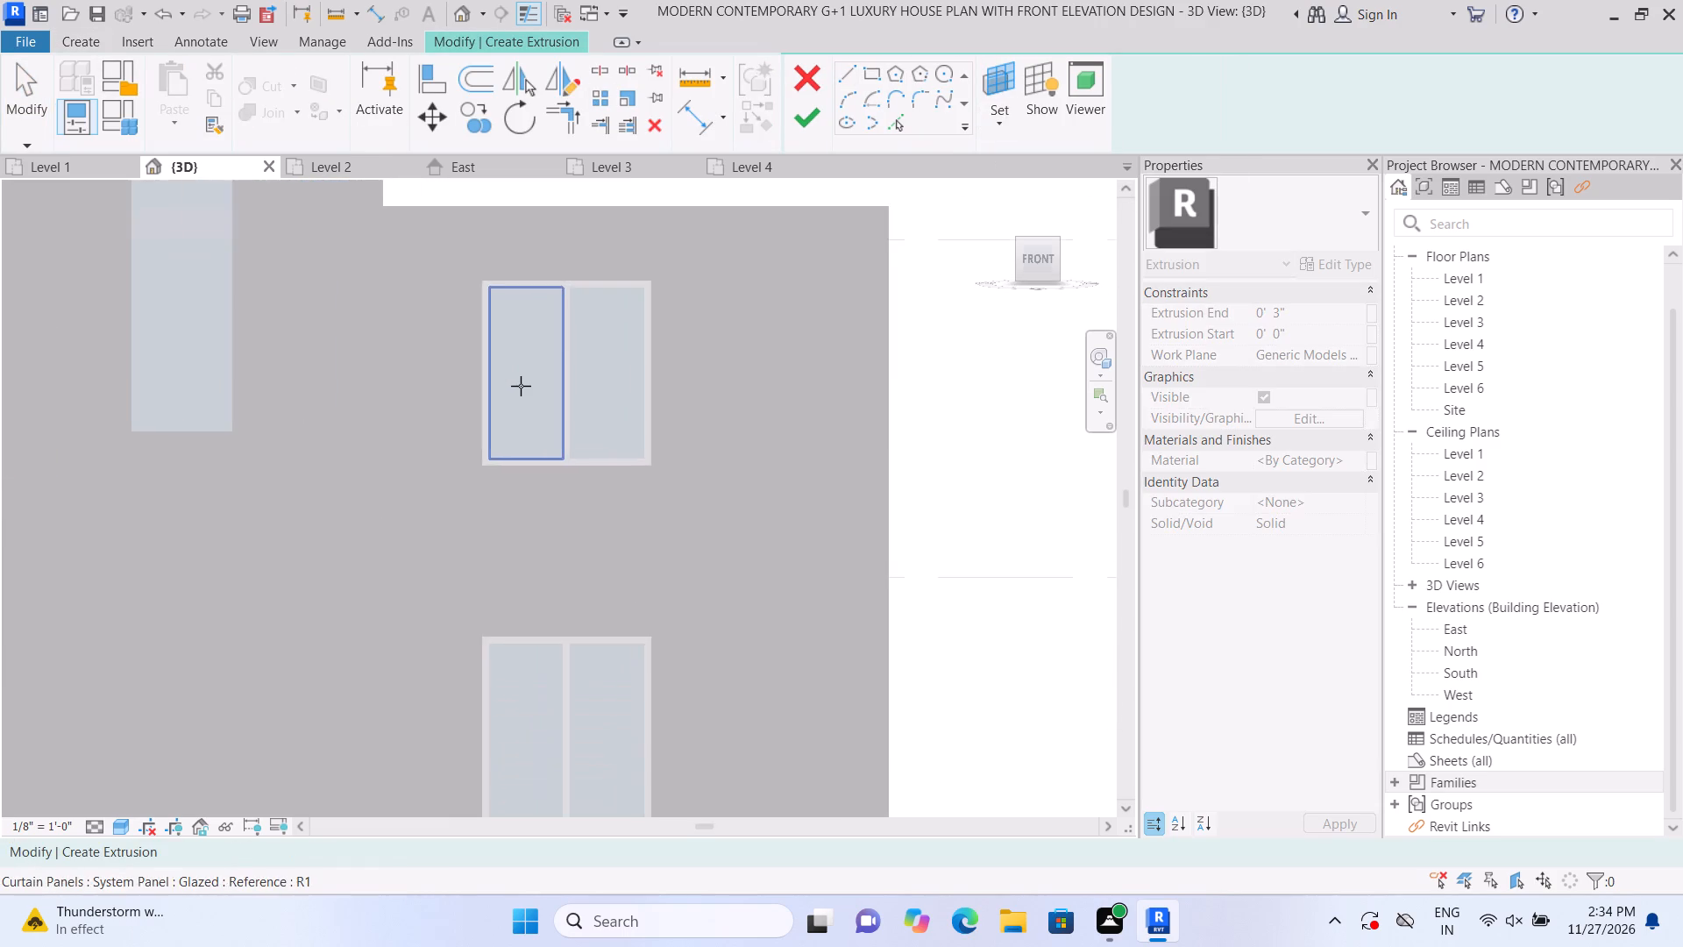
scroll(585, 300, "up", 1)
middle_click_drag(599, 273, 510, 447)
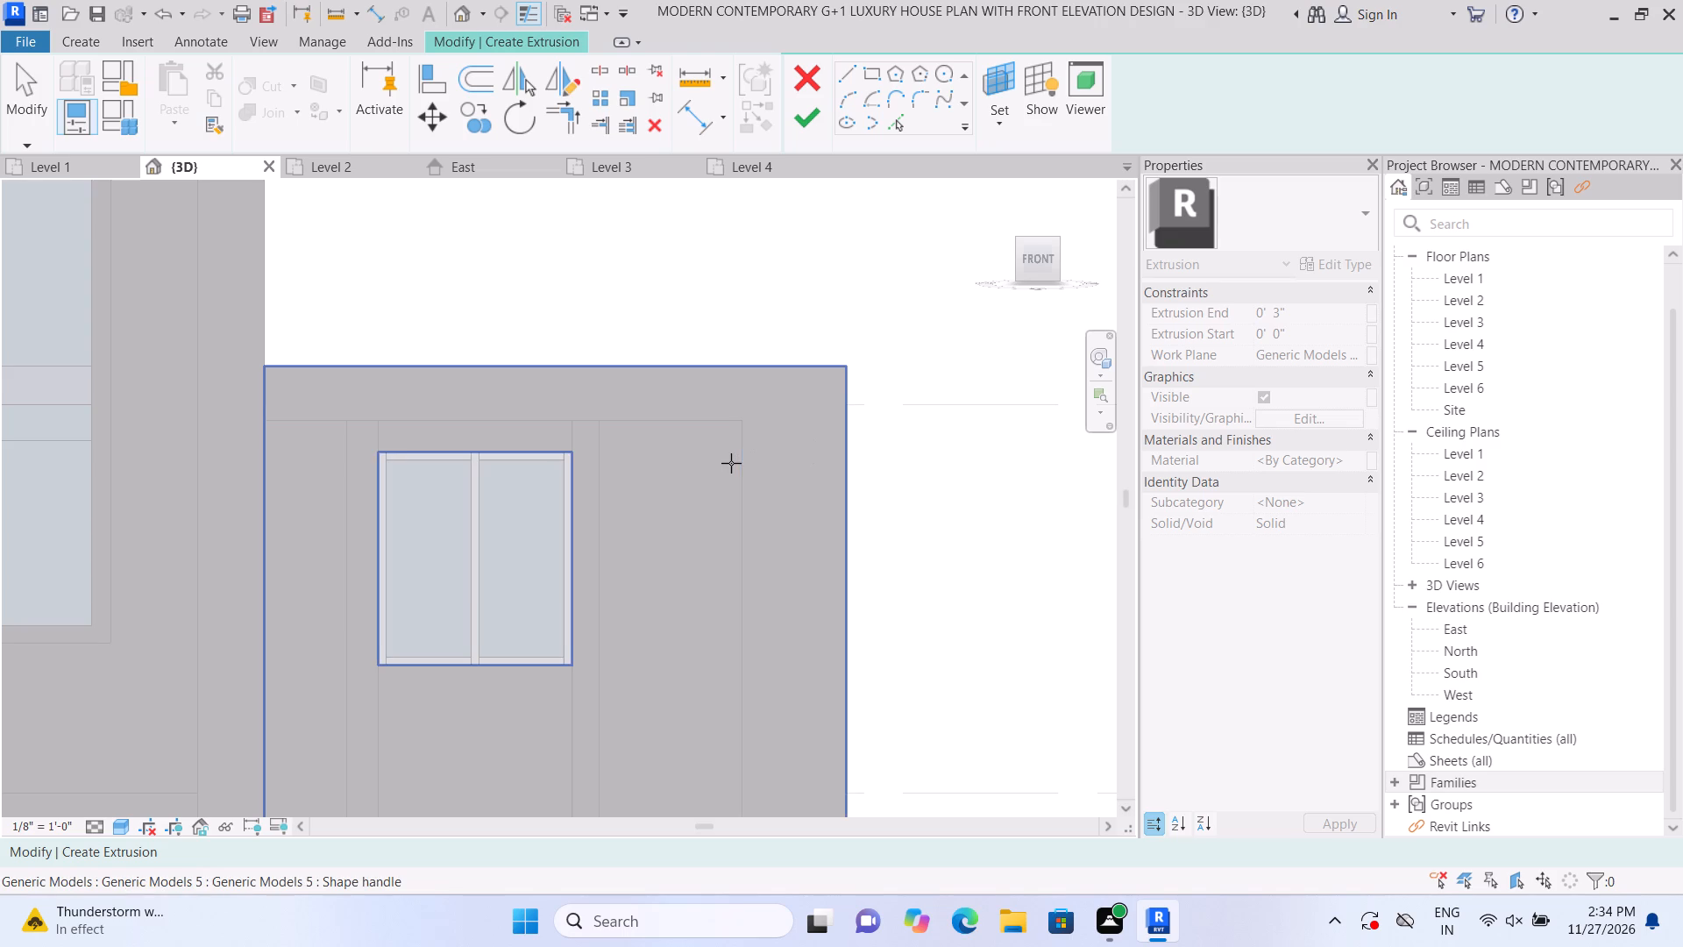
left_click(724, 467)
left_click(999, 75)
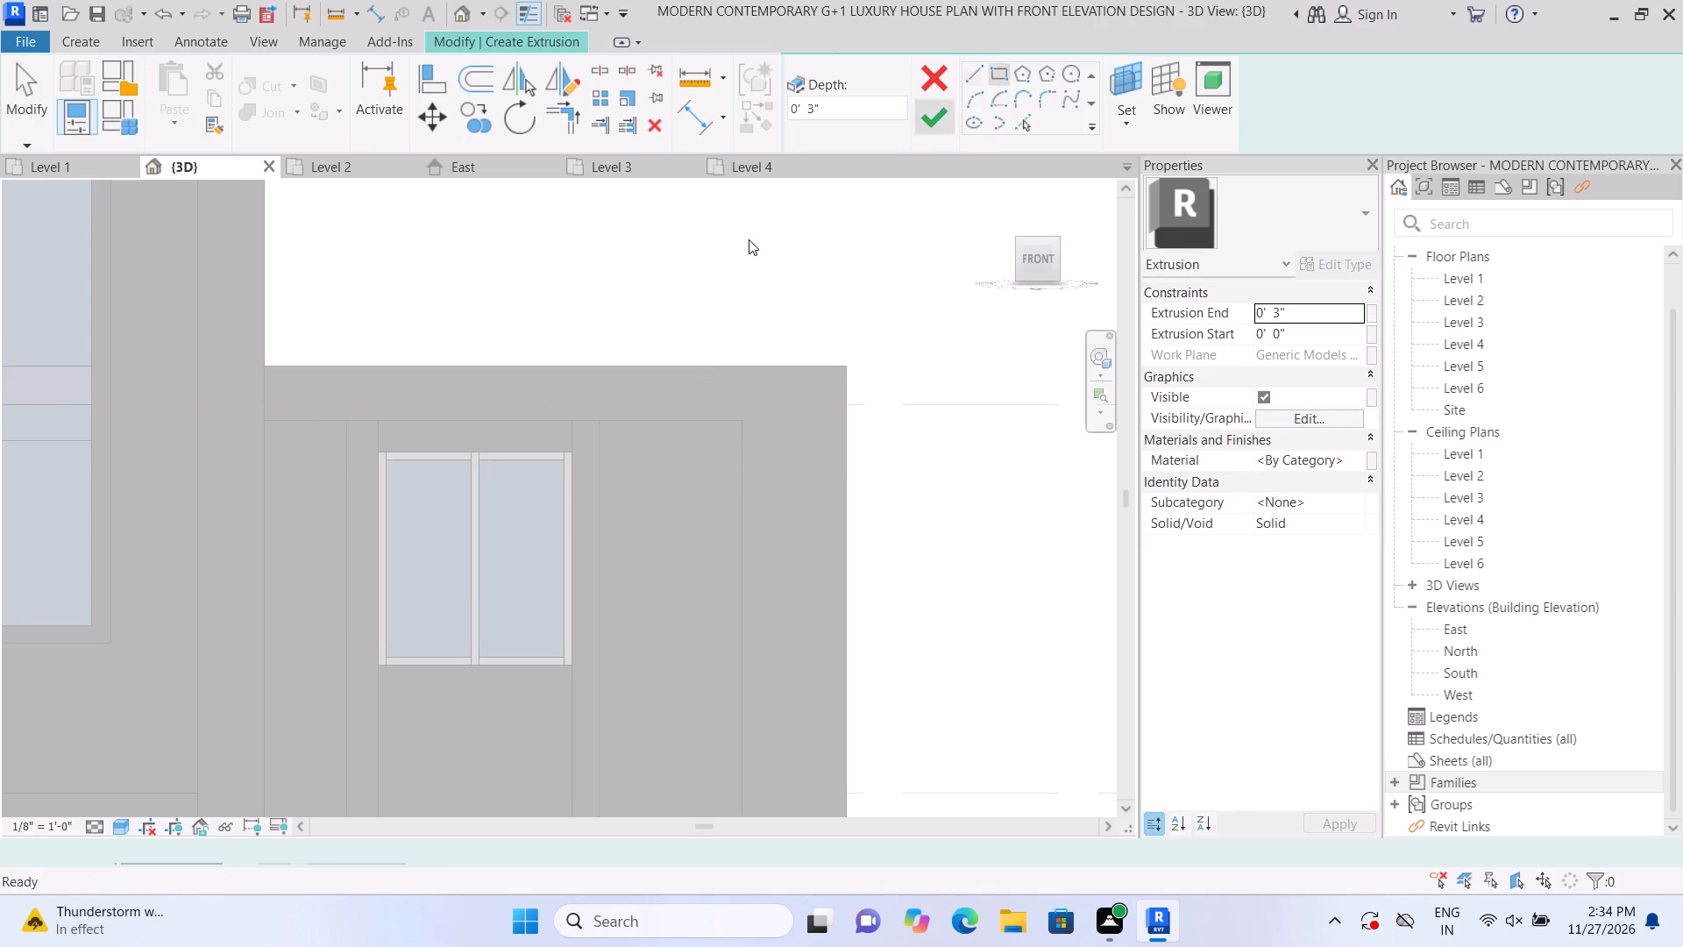
scroll(563, 338, "up", 5)
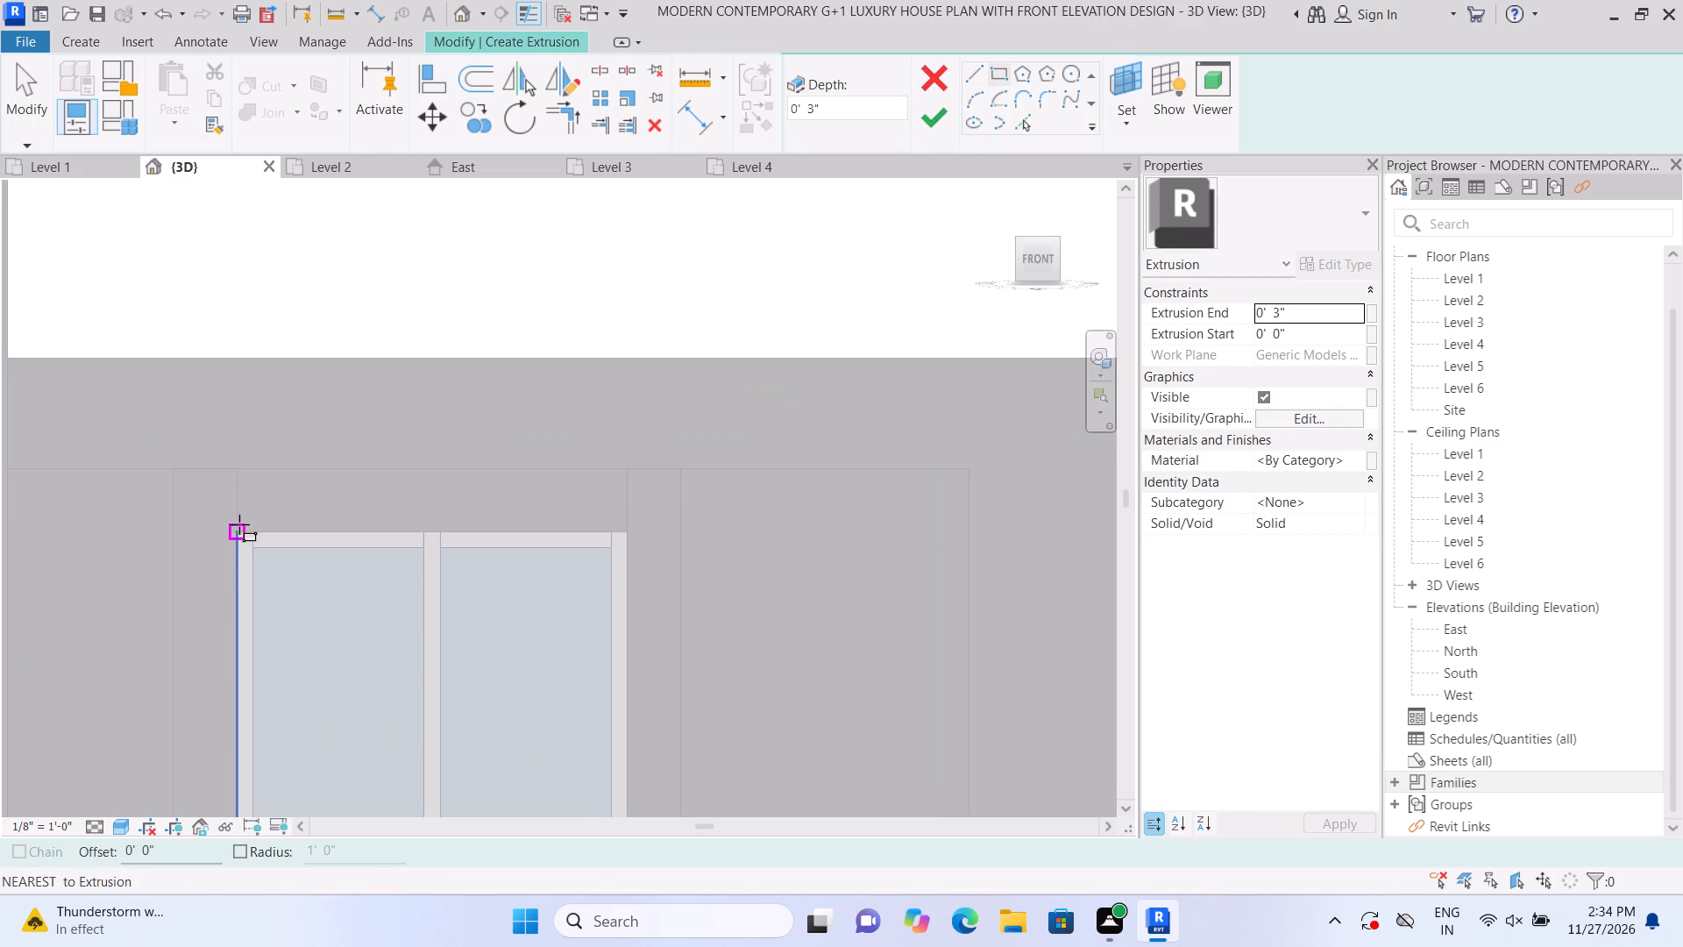
double_click(236, 527)
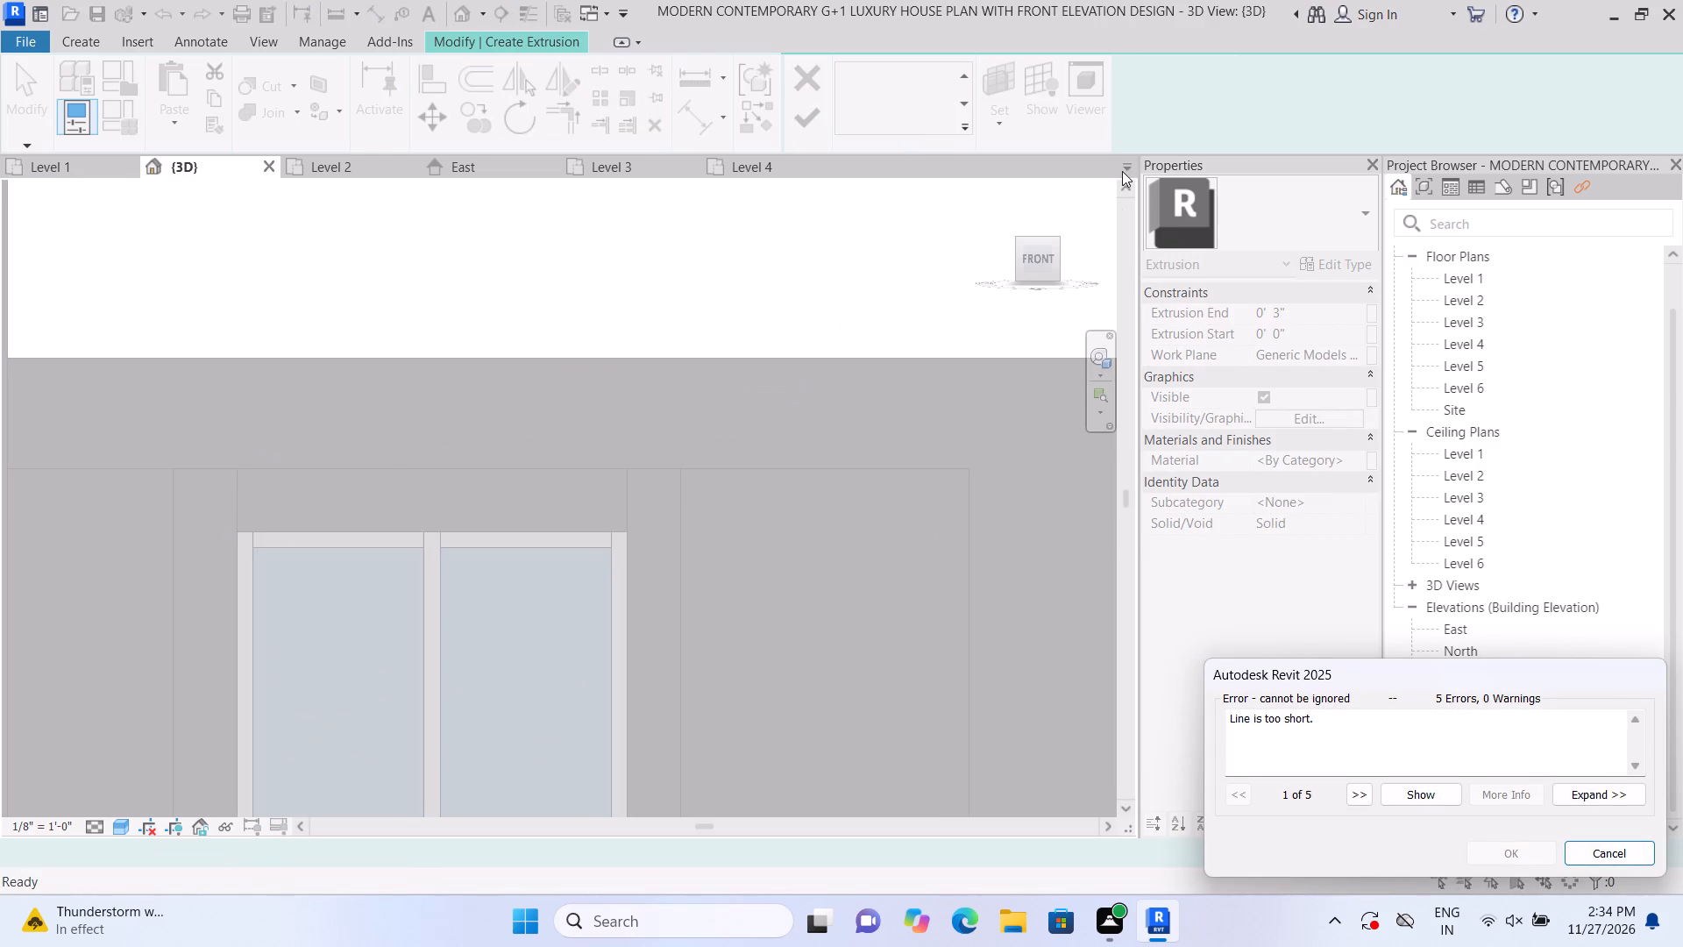
double_click(1615, 844)
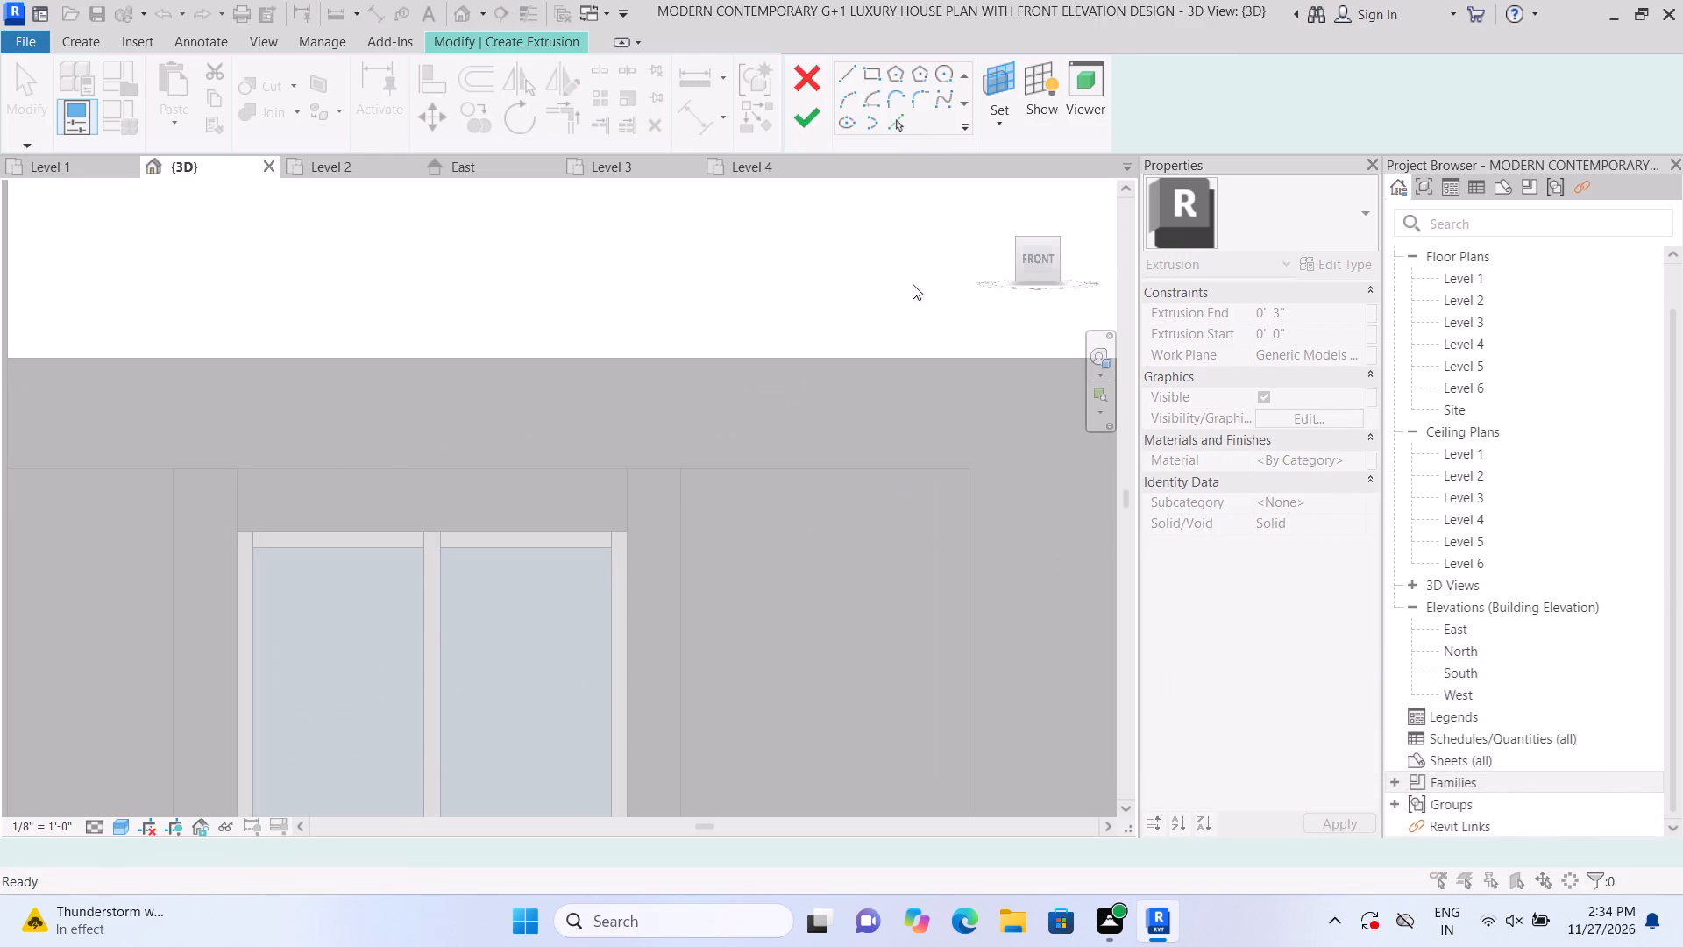
double_click(865, 83)
scroll(259, 480, "up", 1)
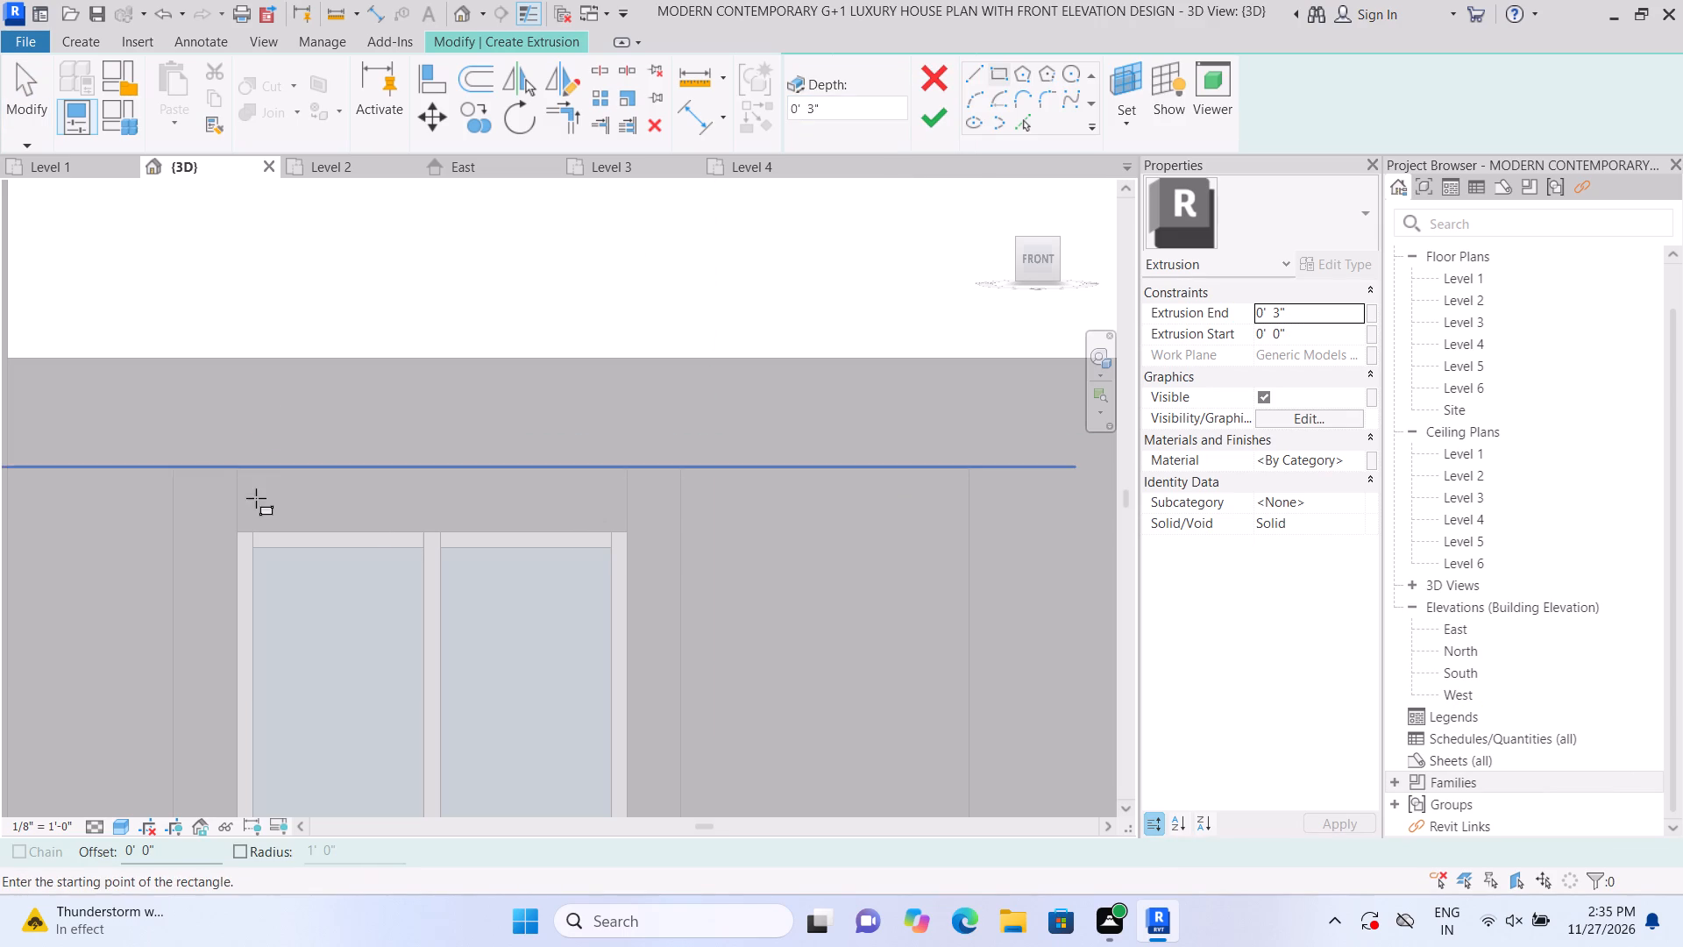
scroll(256, 498, "up", 2)
left_click(234, 540)
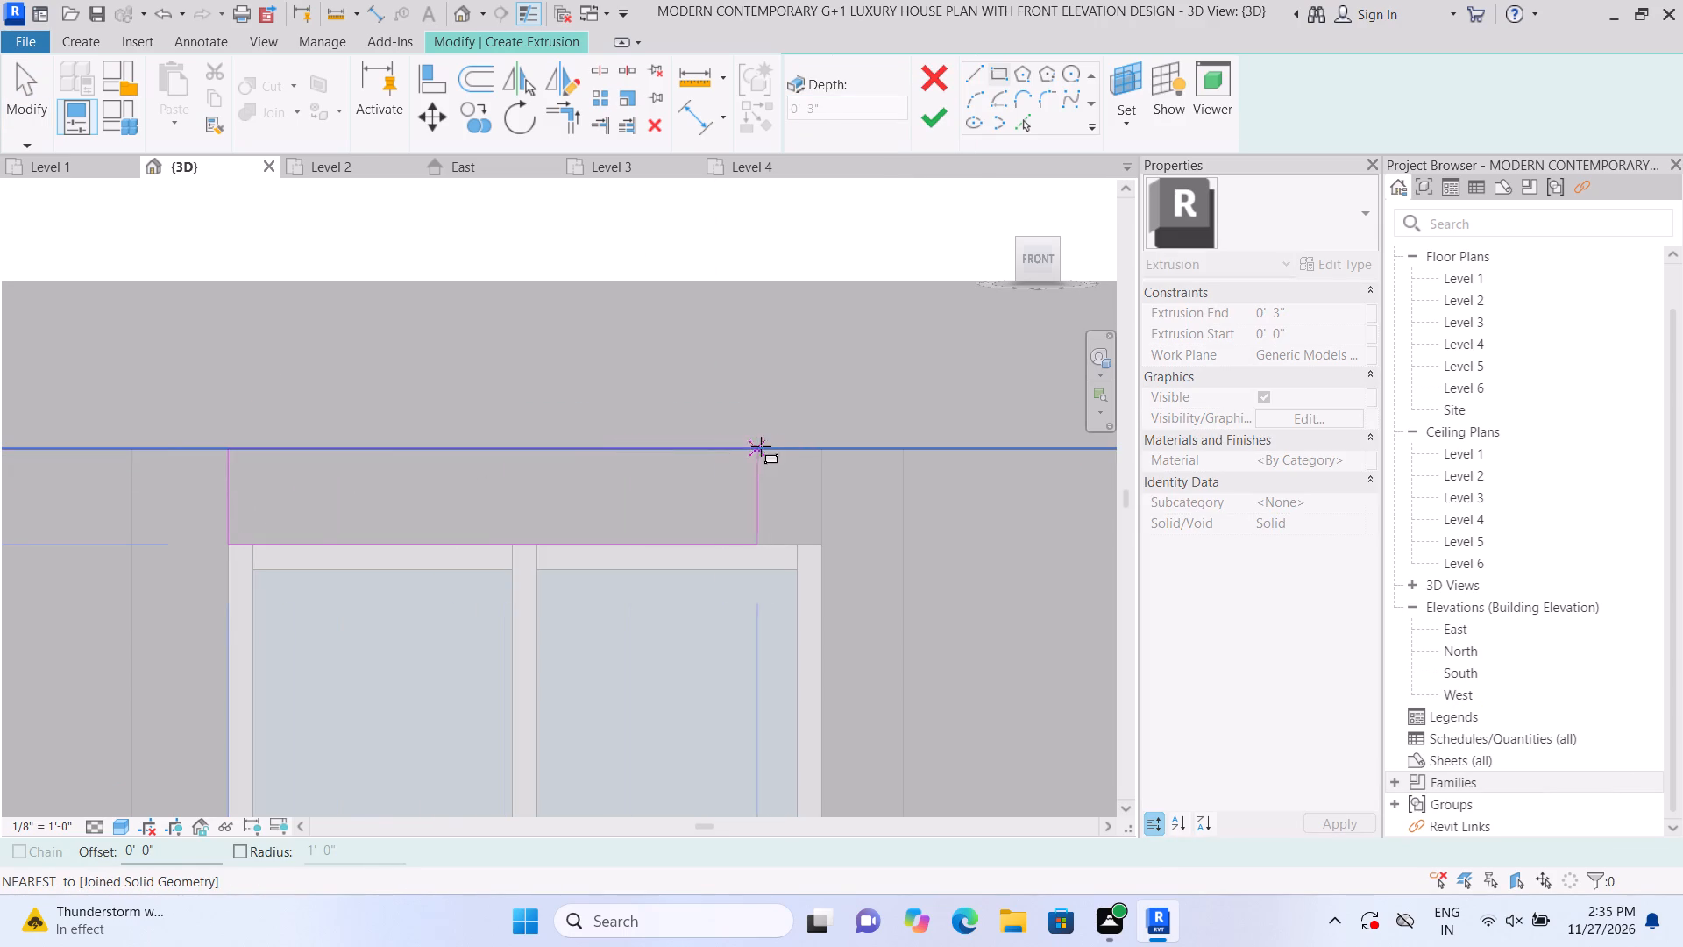
left_click(822, 456)
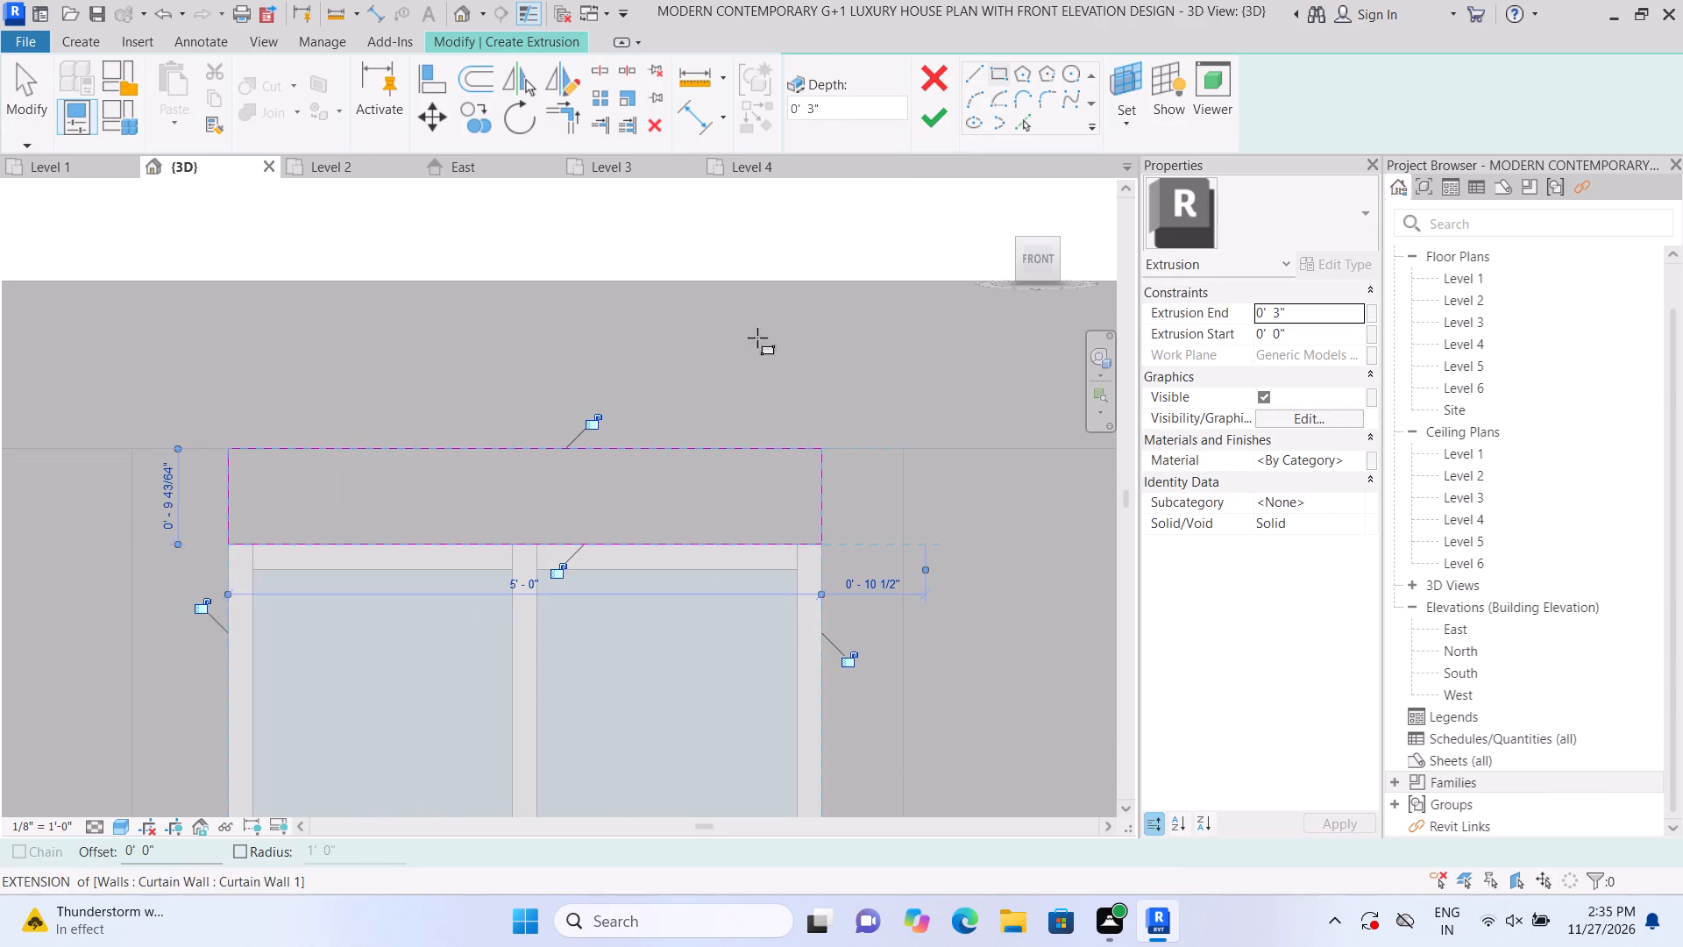
Set the extrusion end to 2" and finish the panel above the upper window.
left_click(1339, 314)
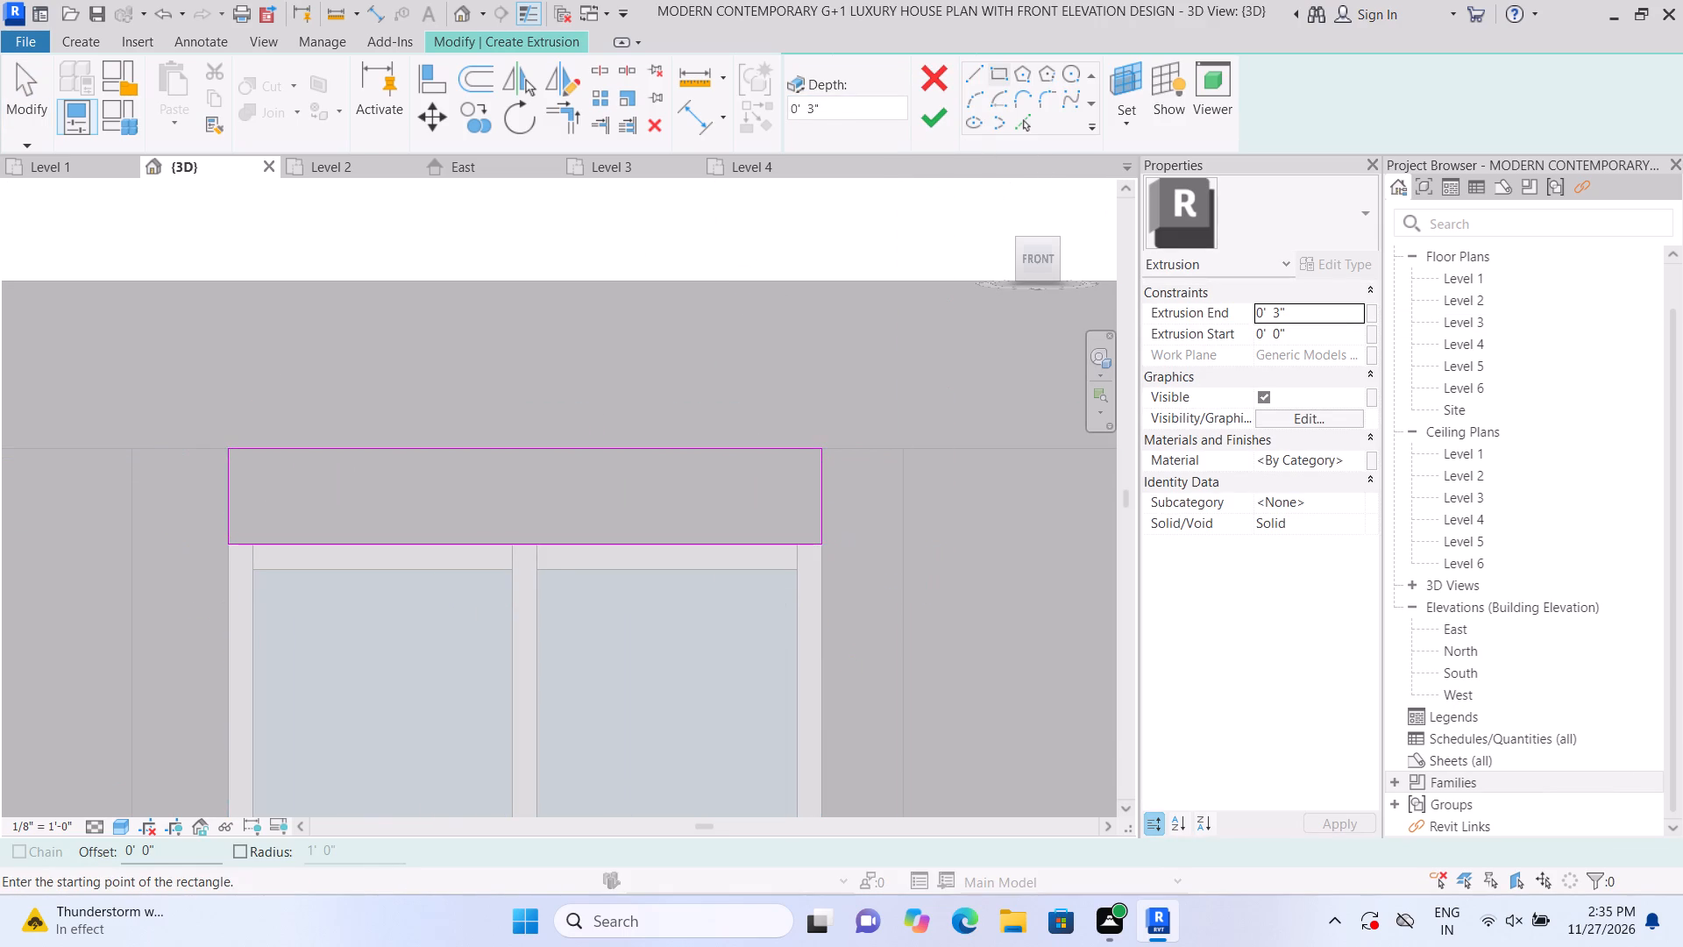
key("BackSpace")
type("2\"")
key("Return")
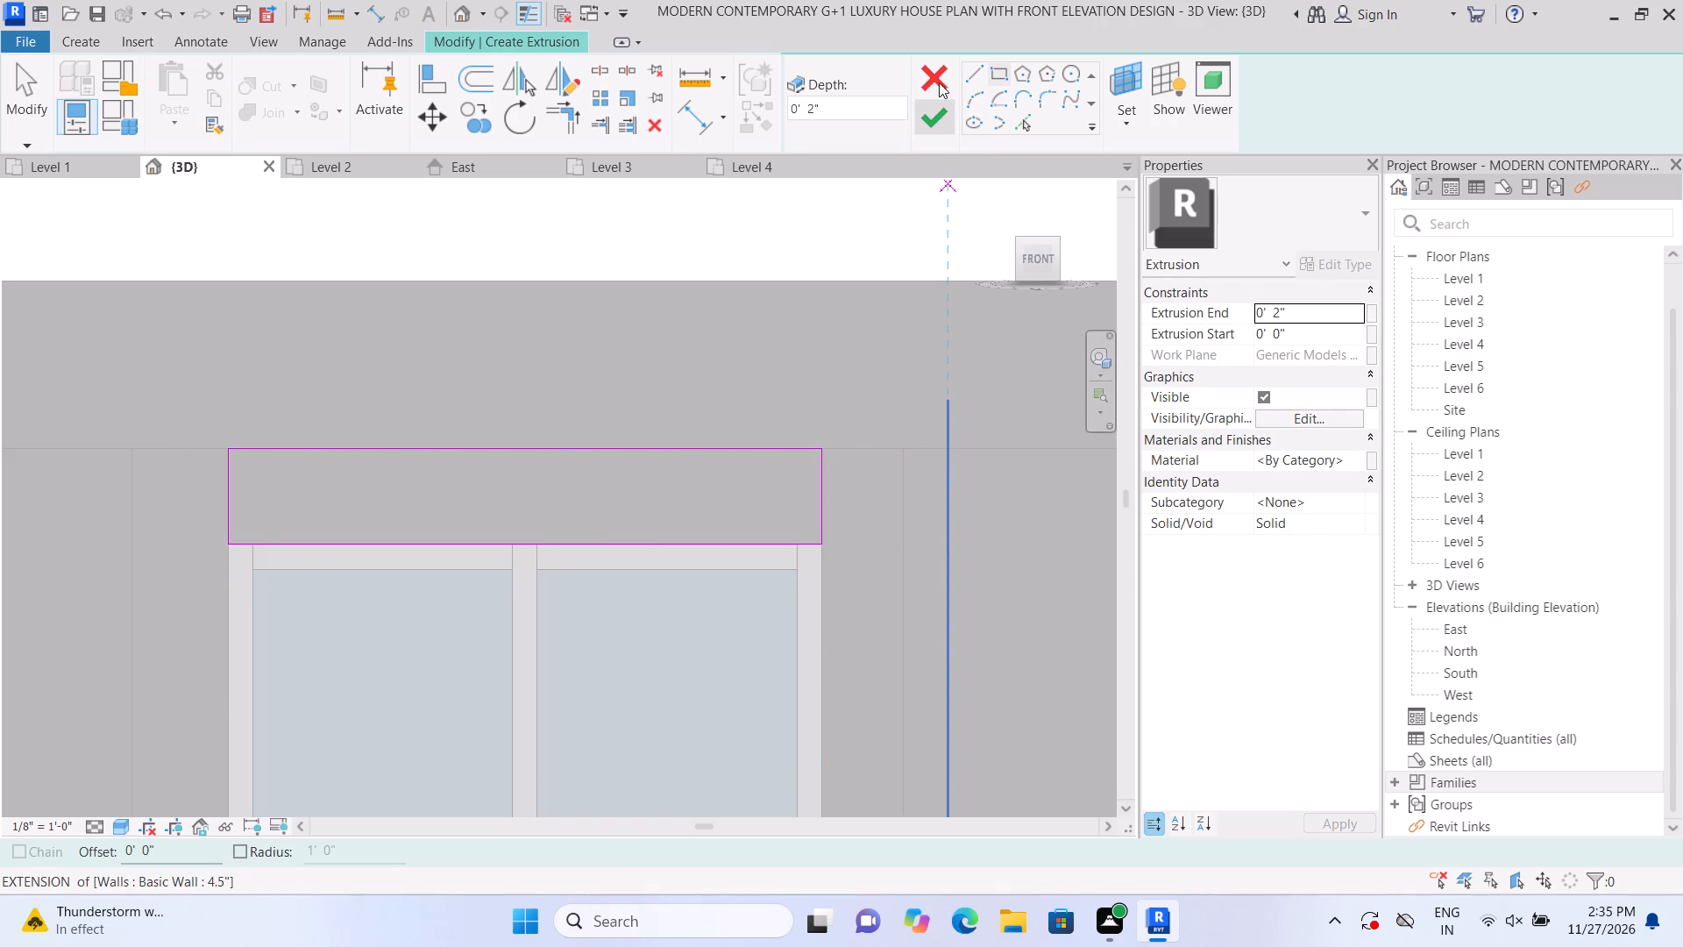
left_click(929, 119)
scroll(827, 227, "down", 1)
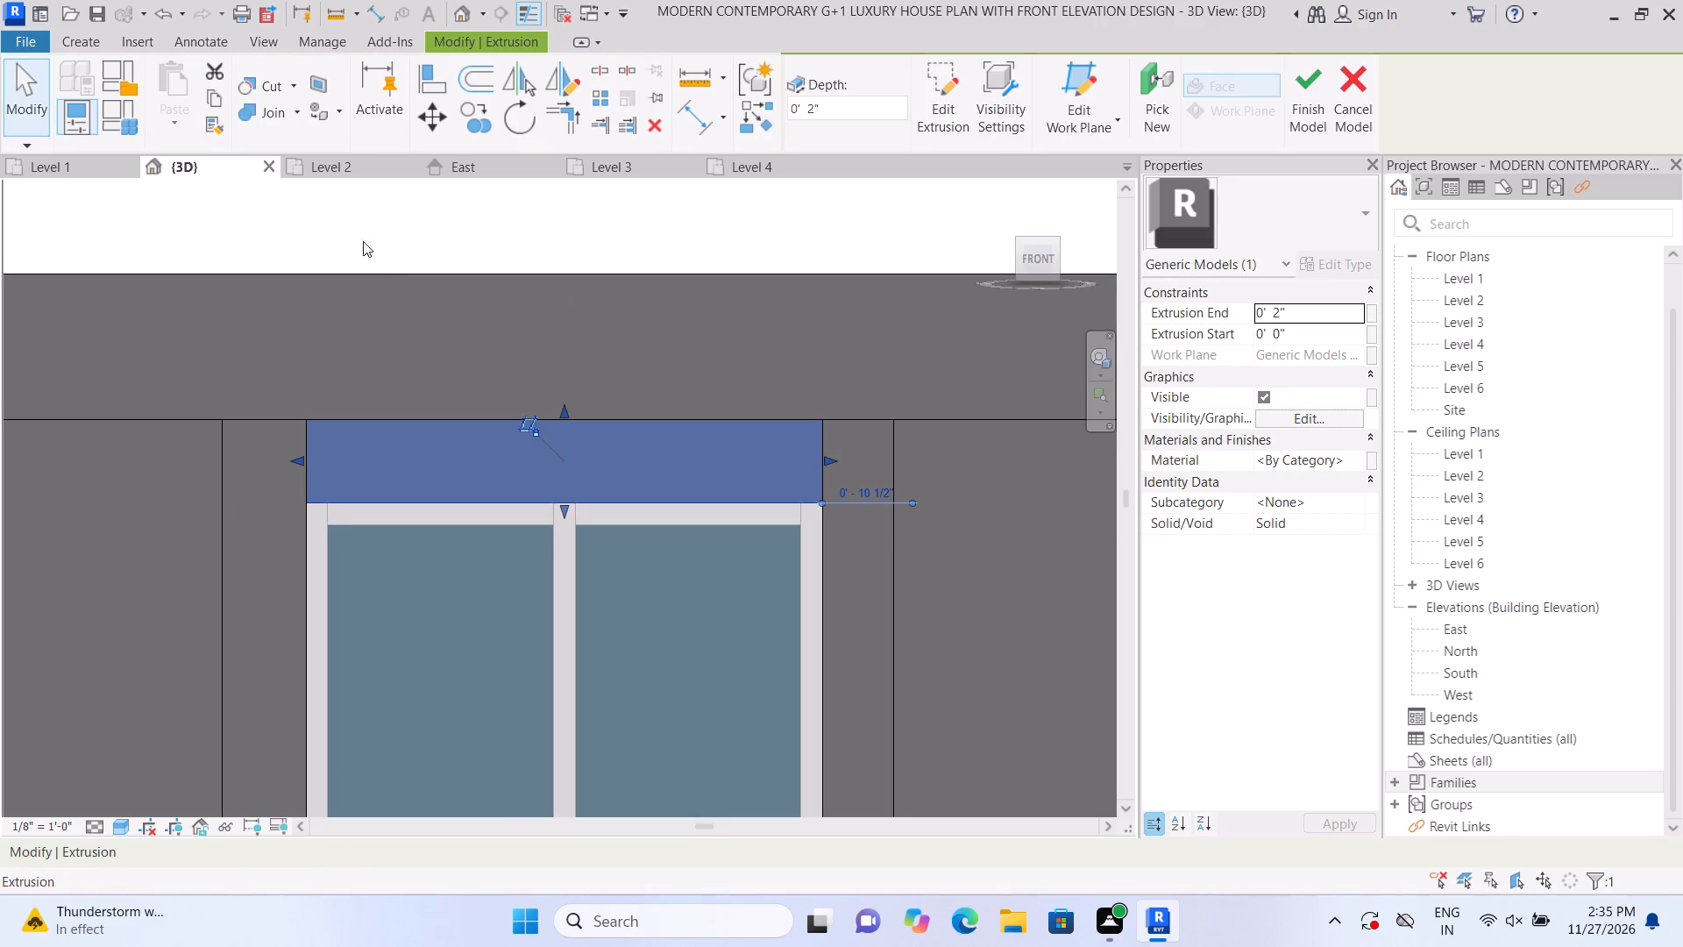
Join the two vertical strips beside the windows with the panel above the upper window using Join Geometry.
left_click(293, 113)
left_click(293, 138)
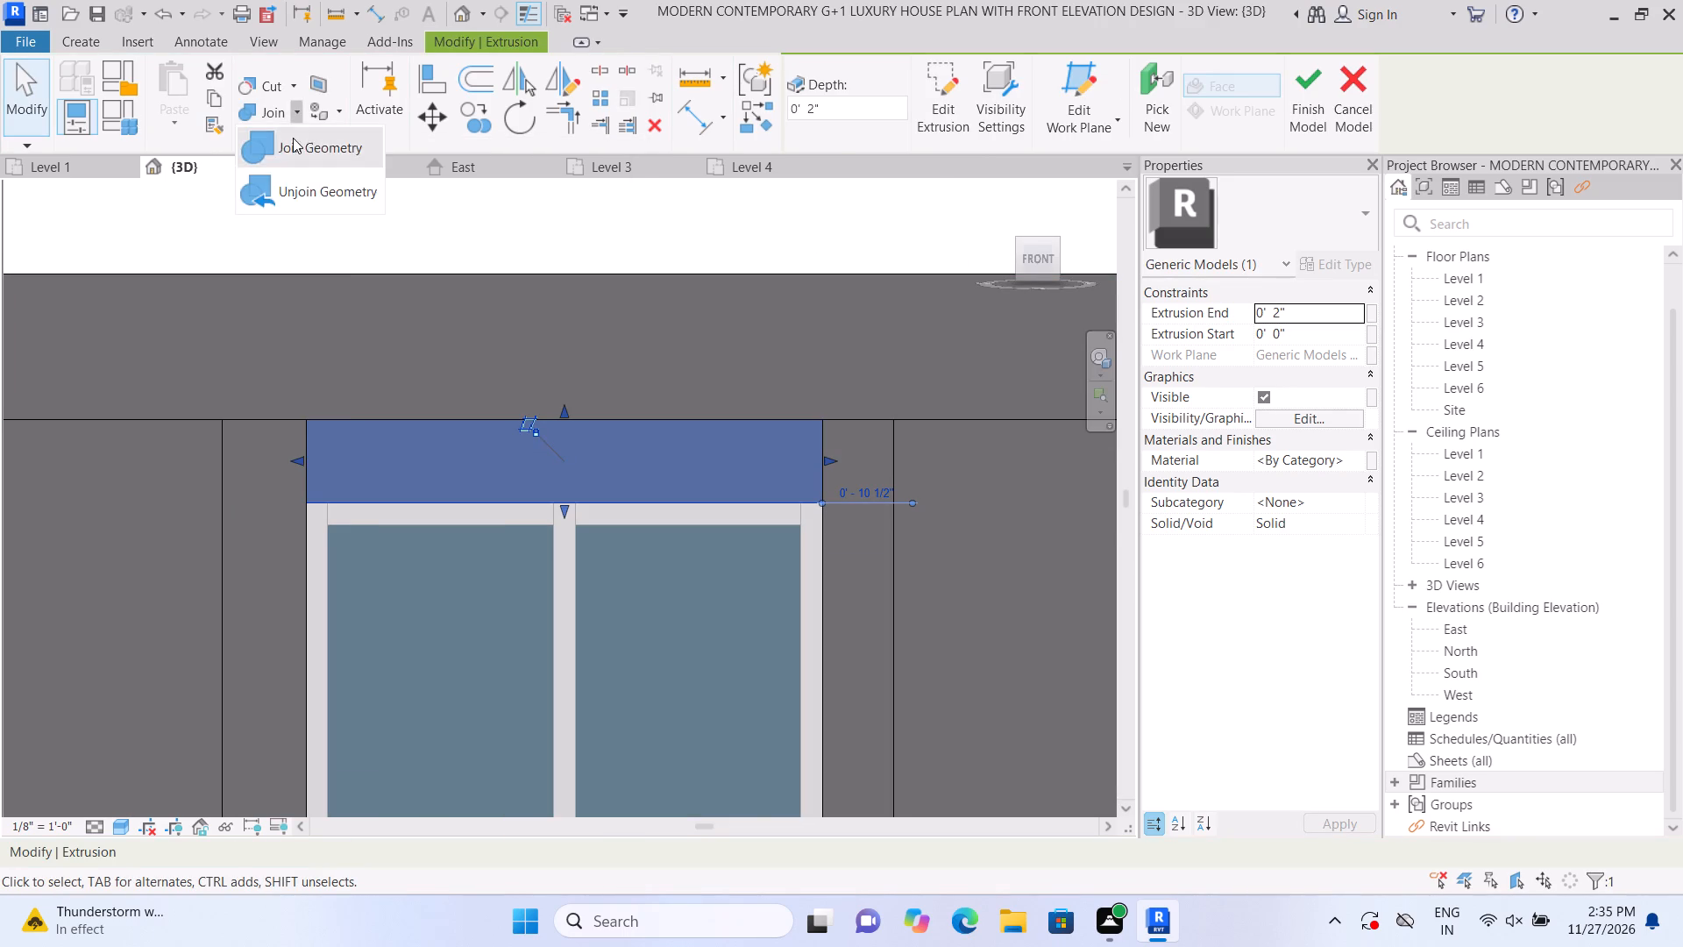
scroll(323, 219, "down", 2)
left_click(295, 471)
left_click(346, 414)
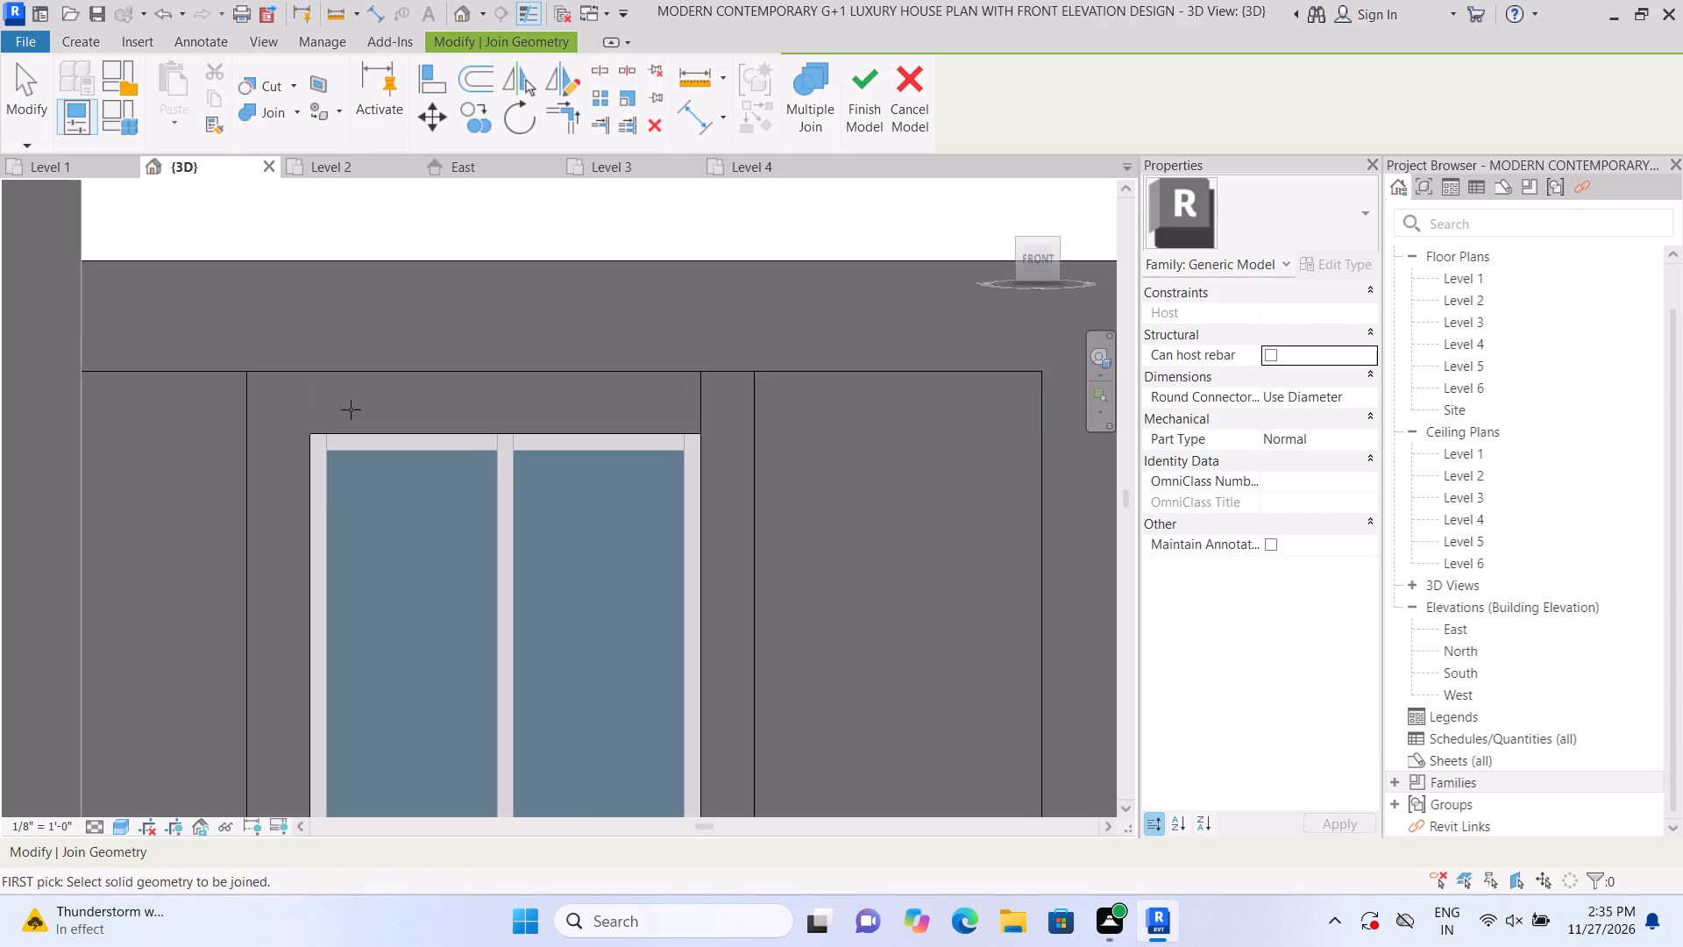
left_click(726, 461)
left_click(683, 419)
Start a new extrusion and pick the side block's front wall face as its work plane.
scroll(674, 347, "down", 3)
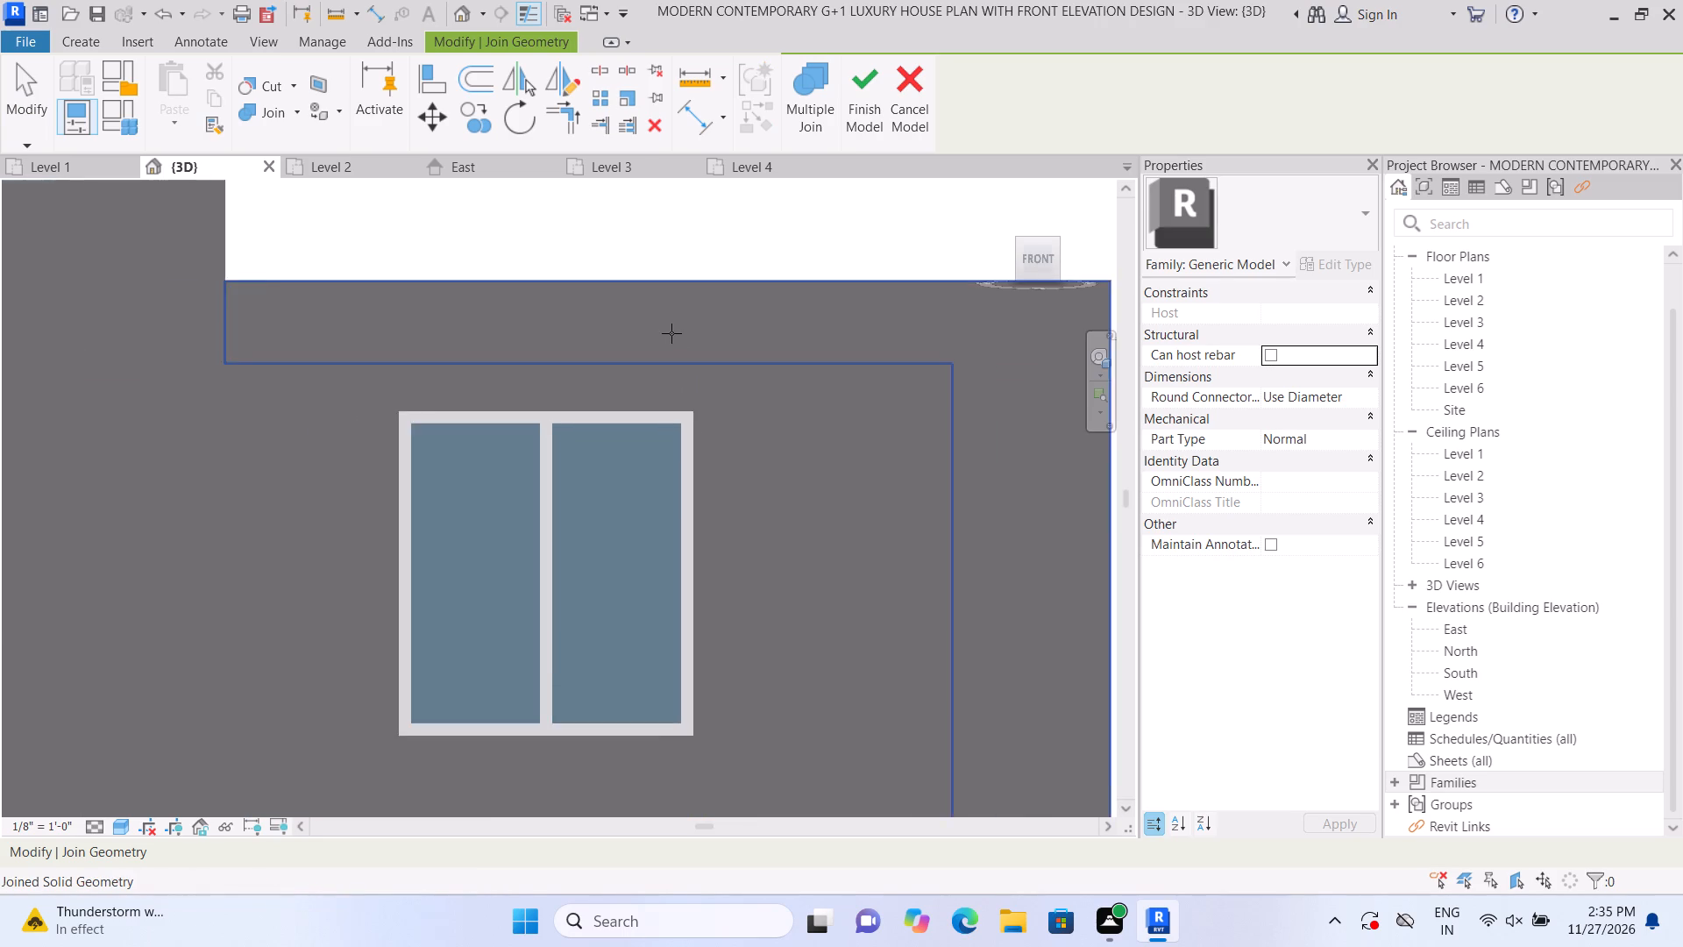
scroll(671, 333, "down", 4)
scroll(745, 536, "down", 3)
middle_click_drag(747, 550, 734, 541)
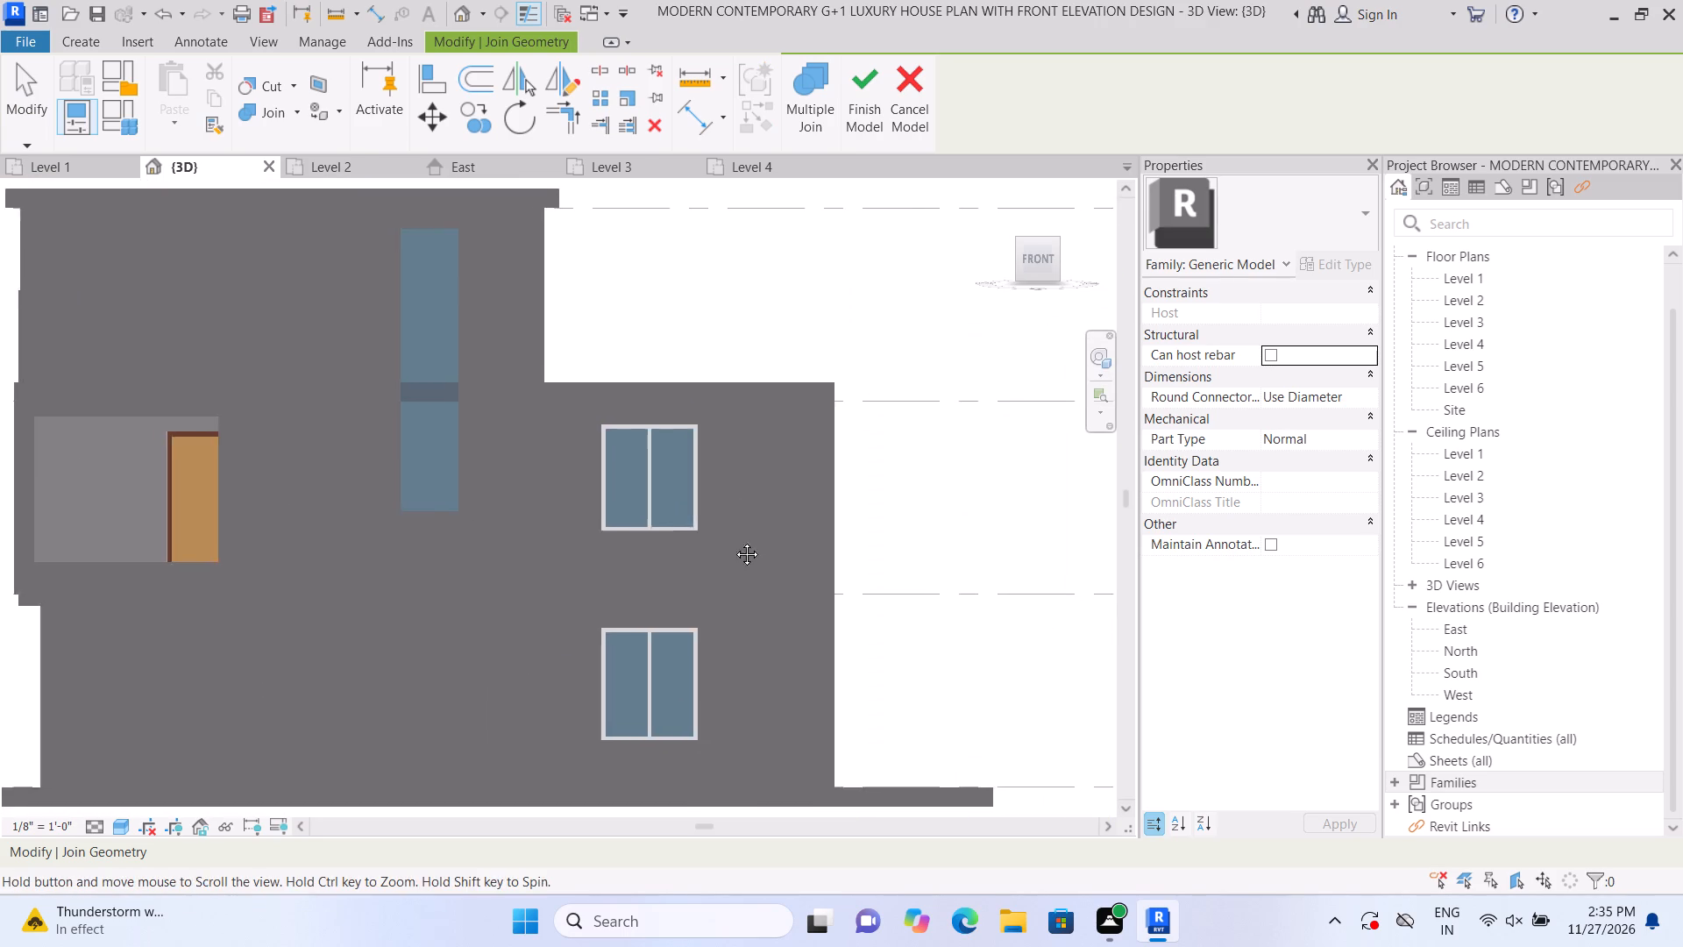
middle_click_drag(734, 541, 658, 531)
left_click(78, 44)
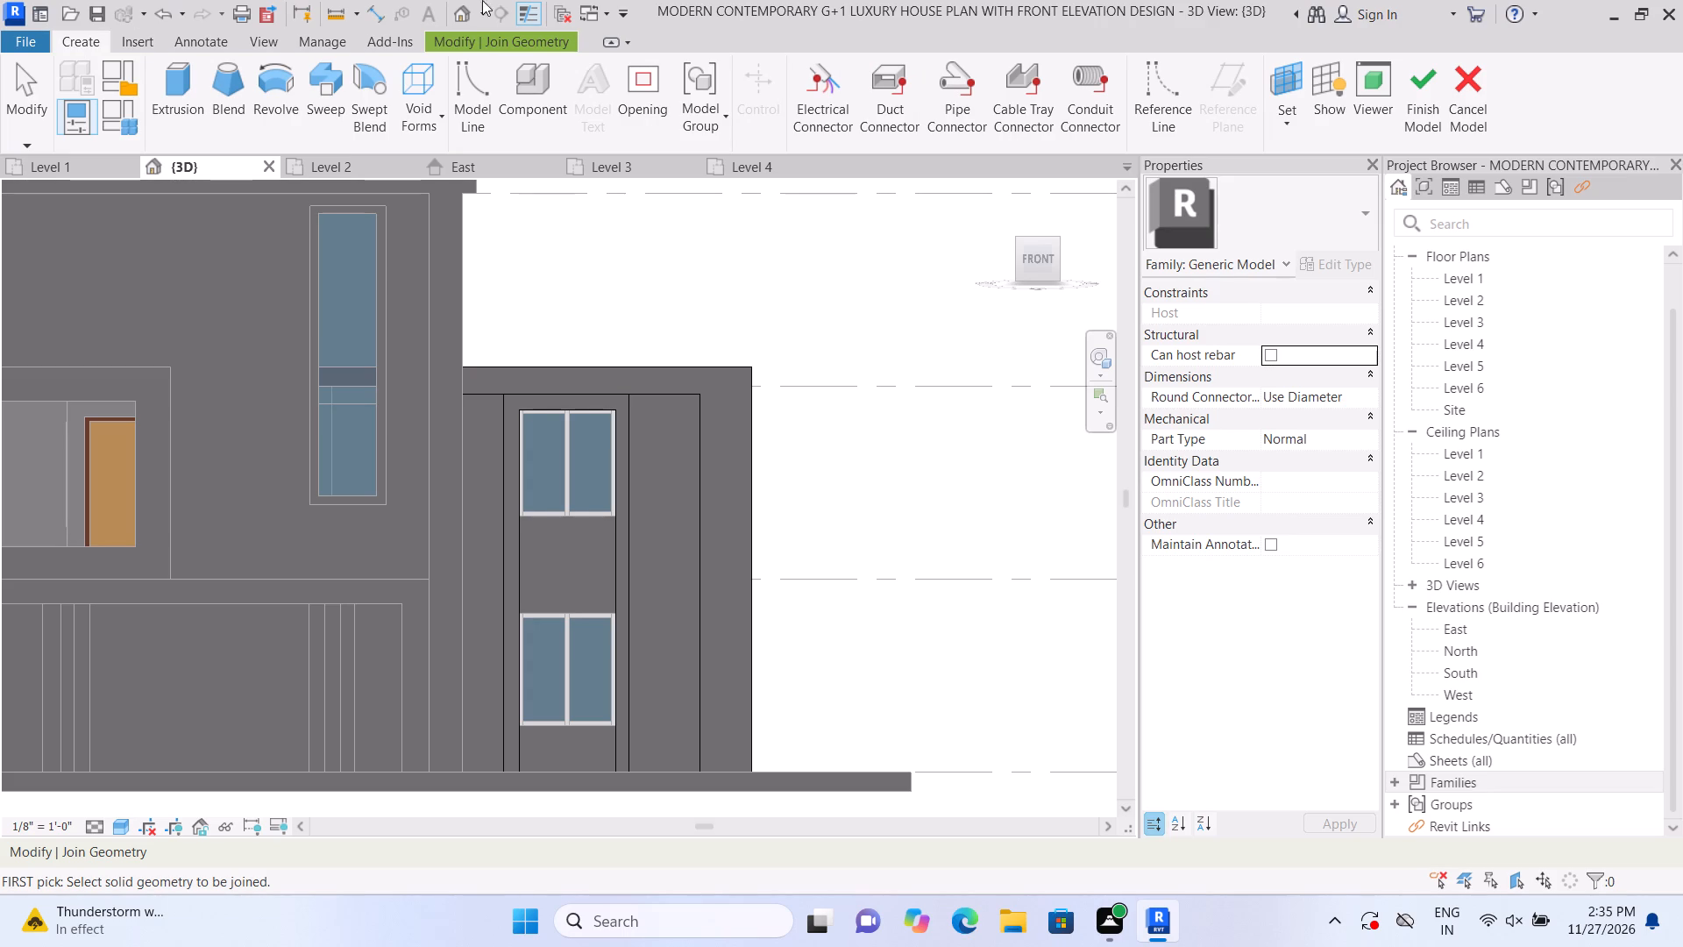
double_click(168, 95)
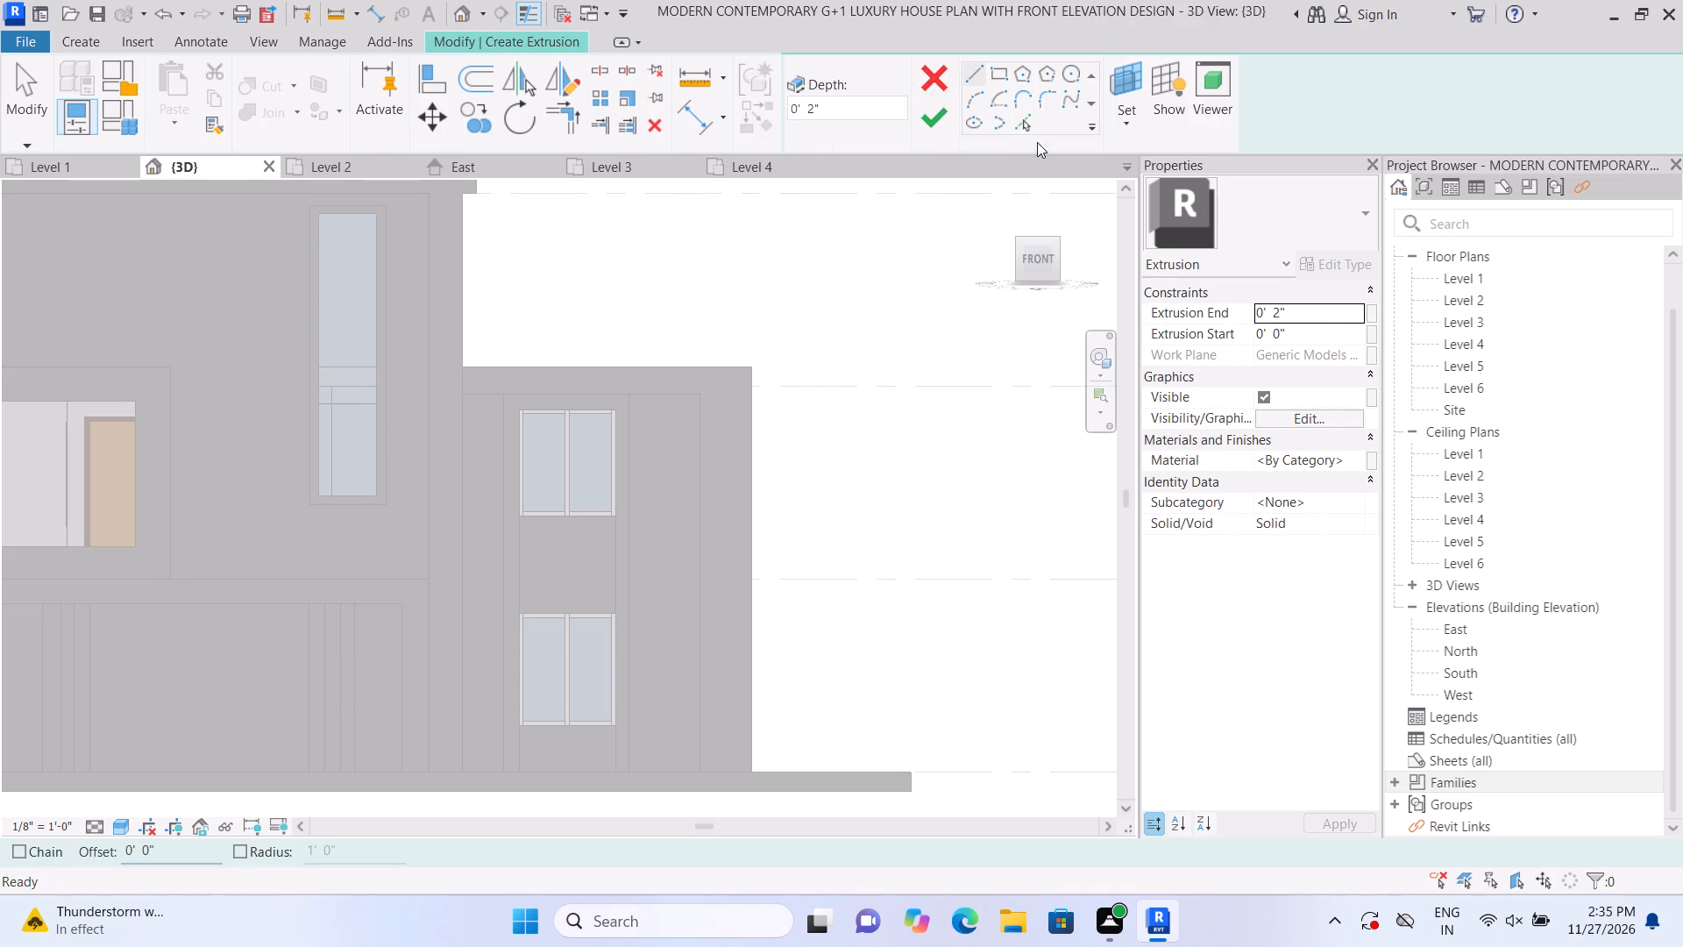
left_click(1142, 130)
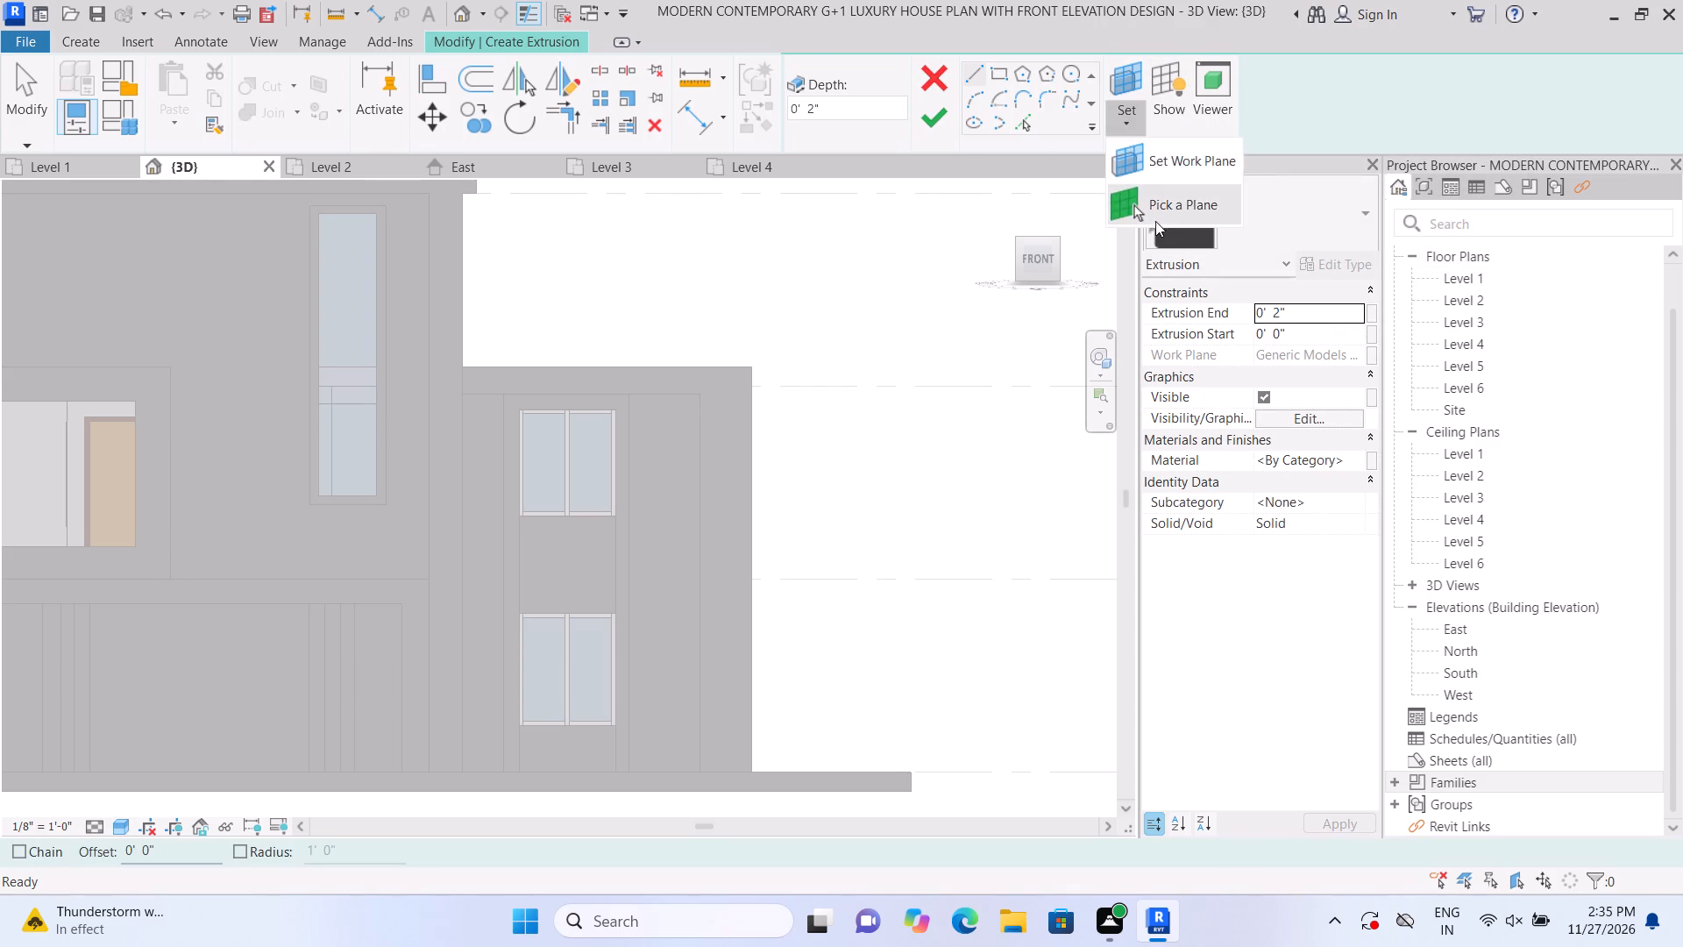
left_click(1155, 224)
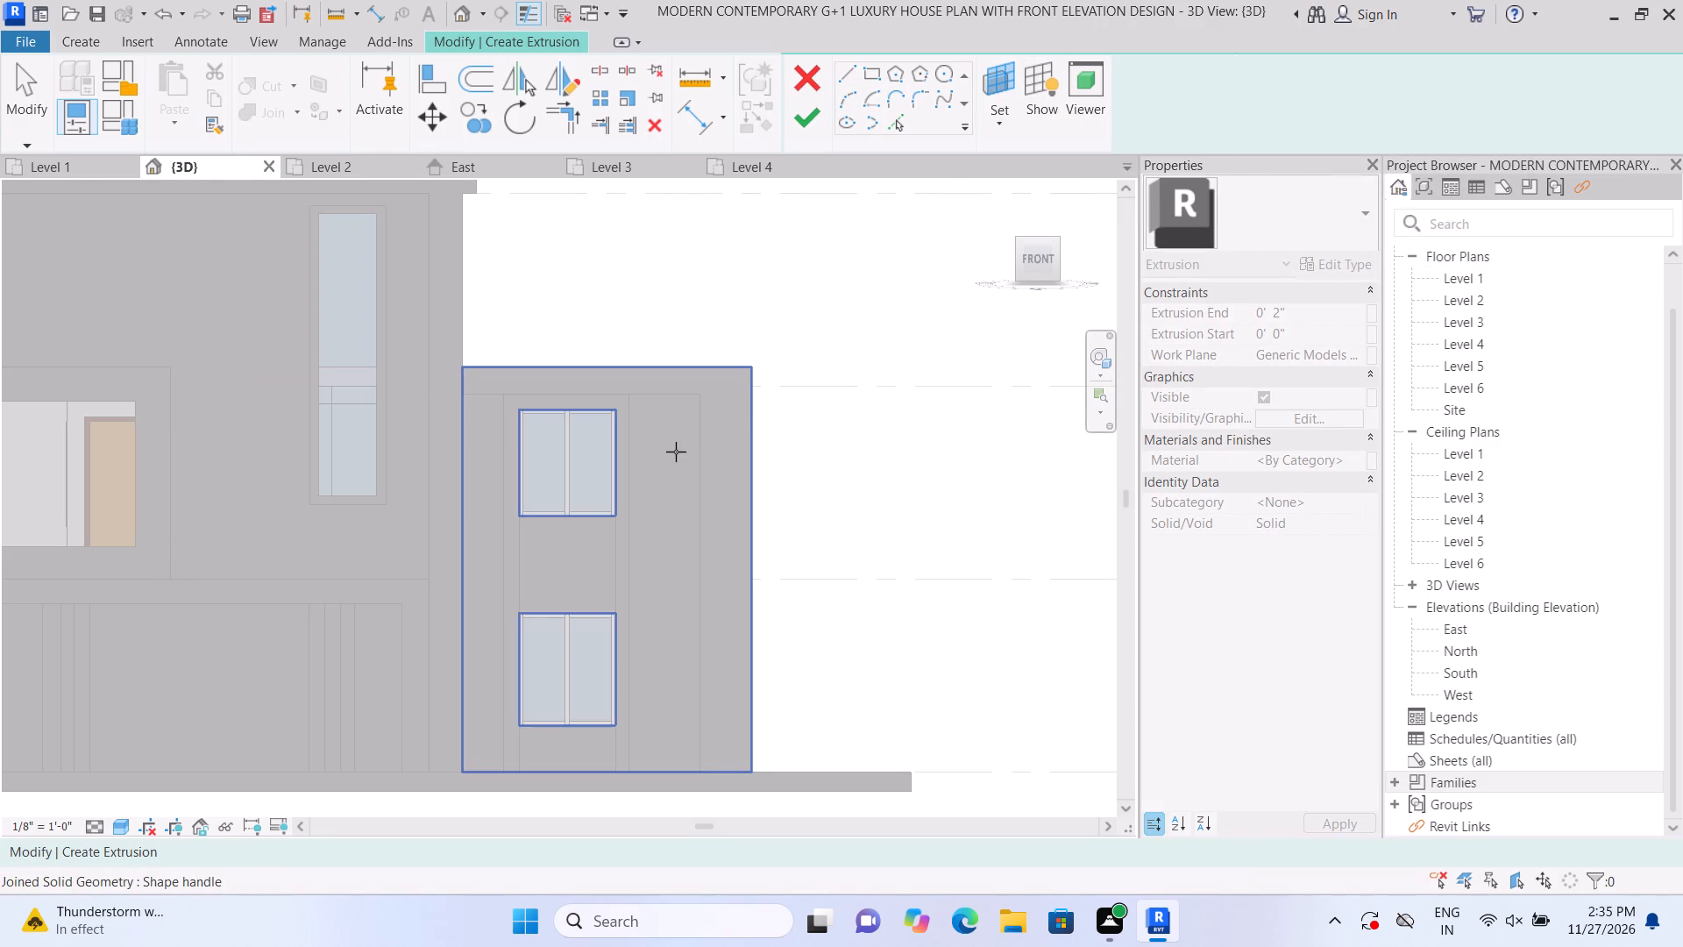
left_click(668, 452)
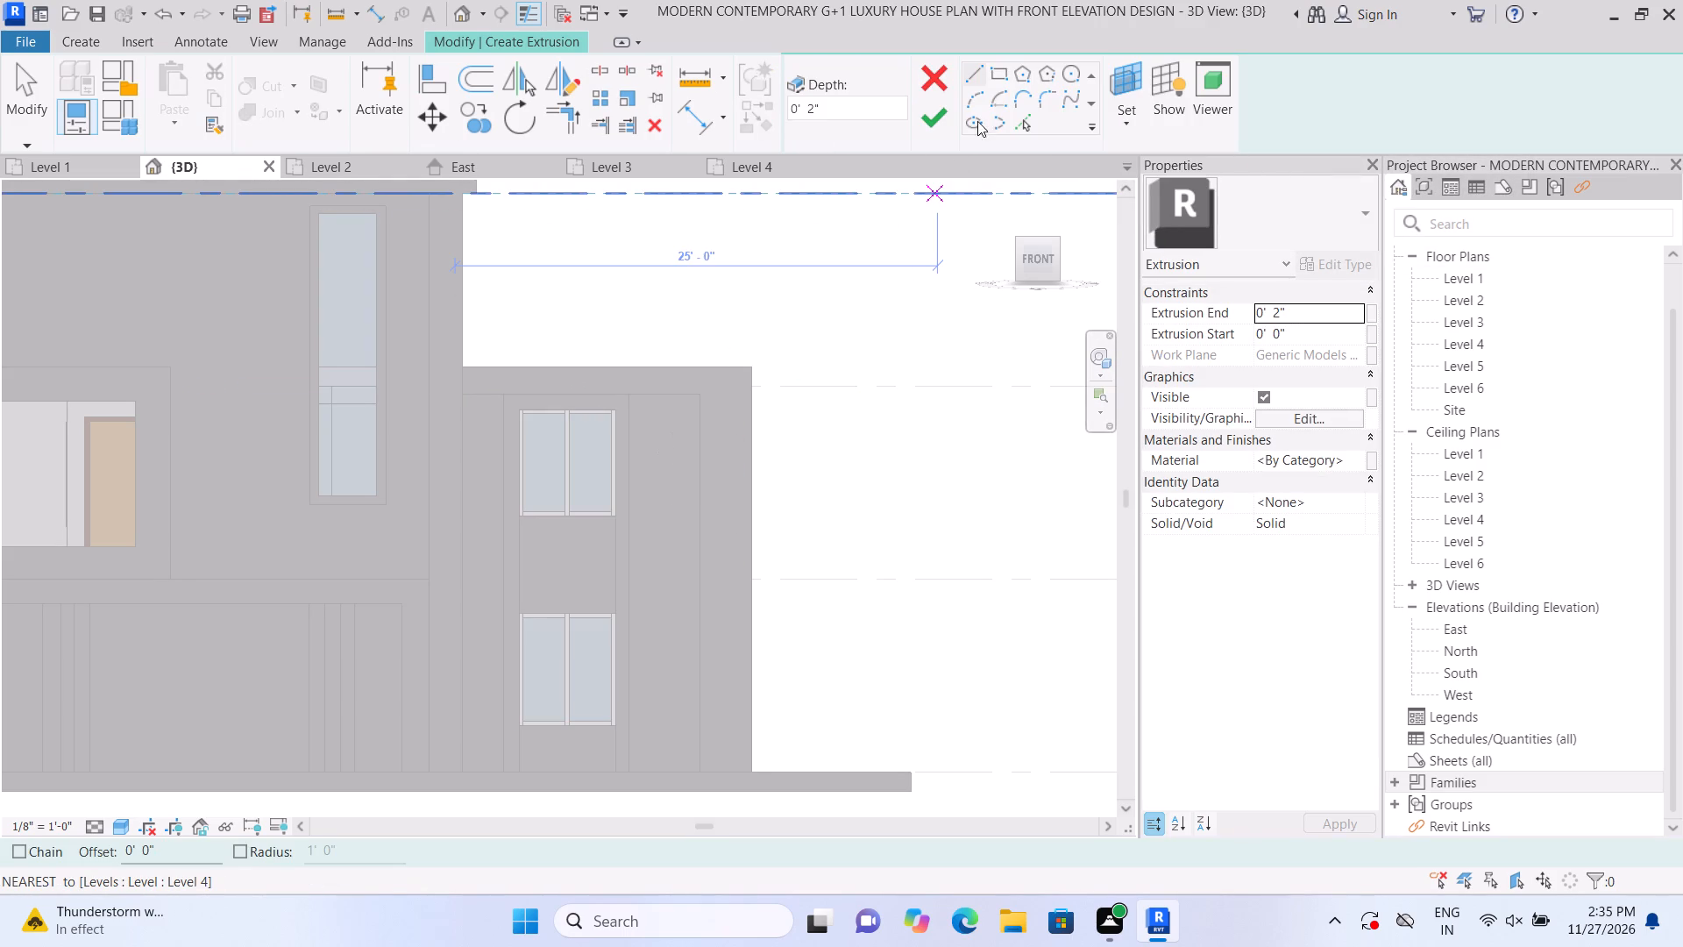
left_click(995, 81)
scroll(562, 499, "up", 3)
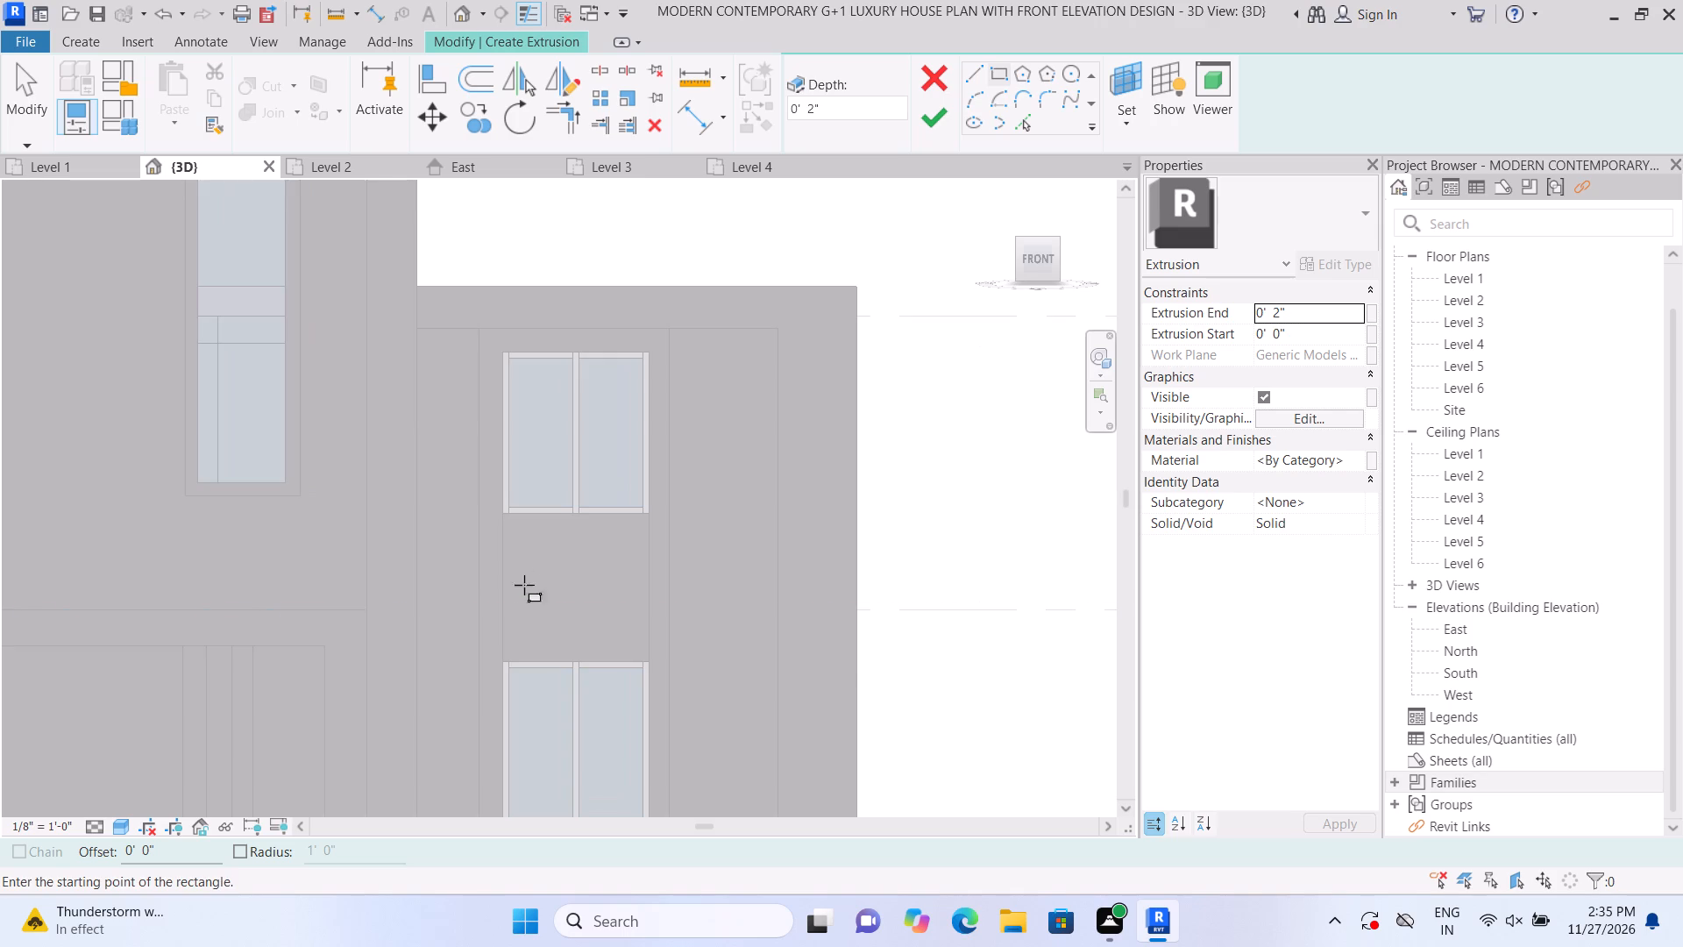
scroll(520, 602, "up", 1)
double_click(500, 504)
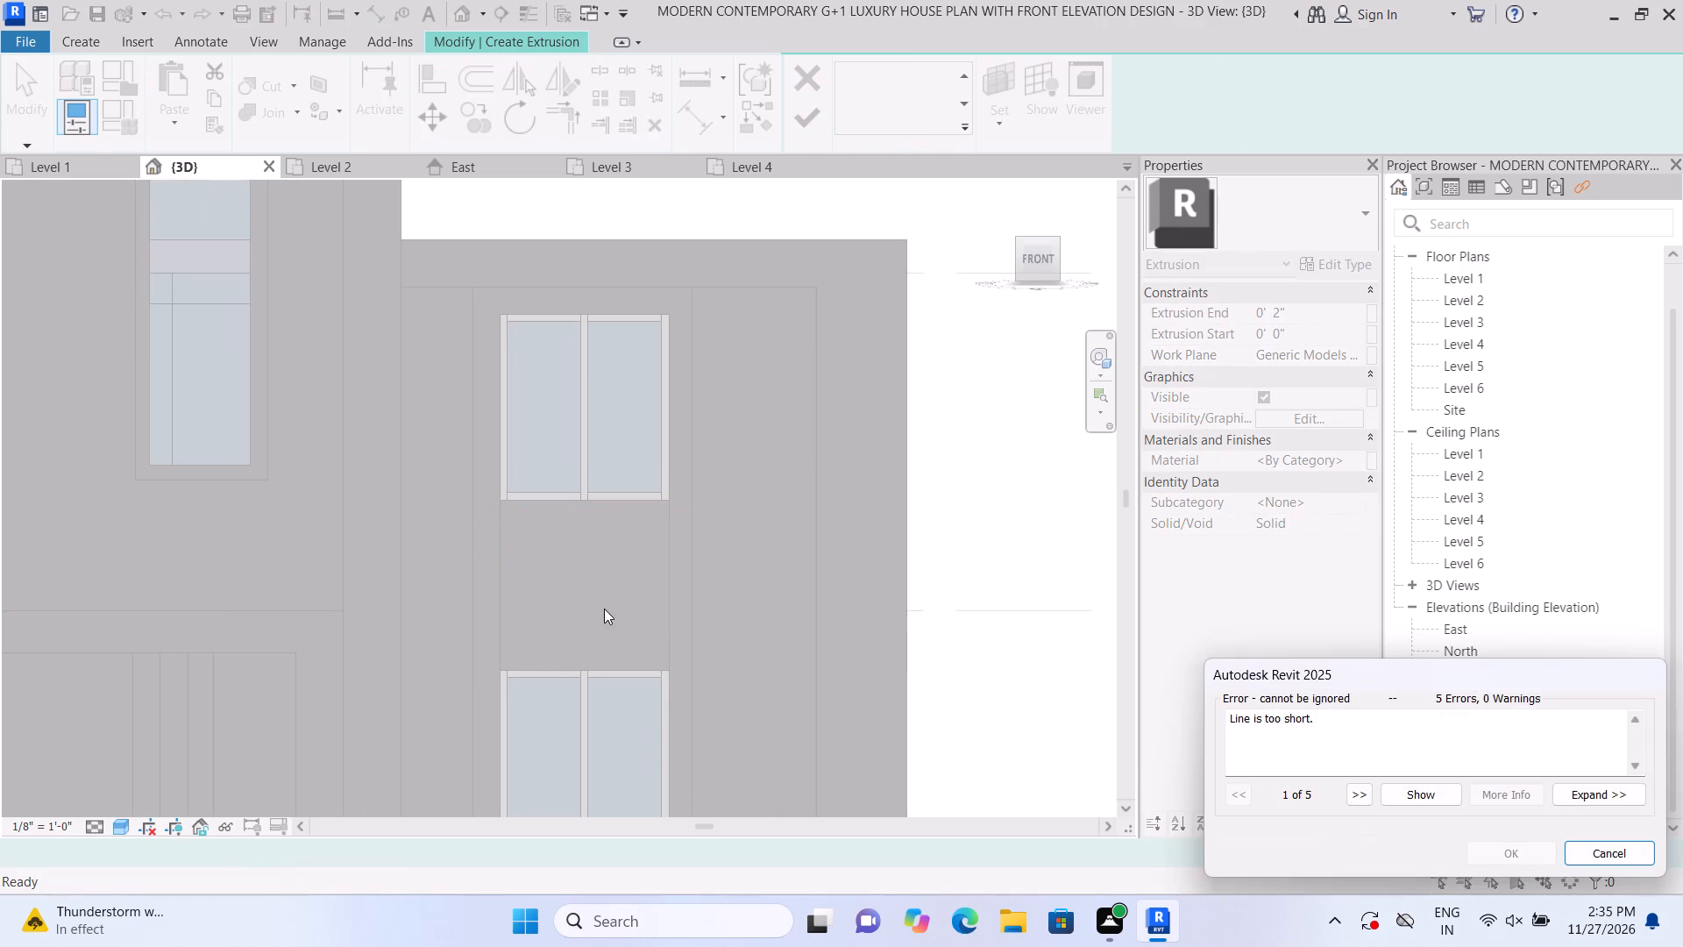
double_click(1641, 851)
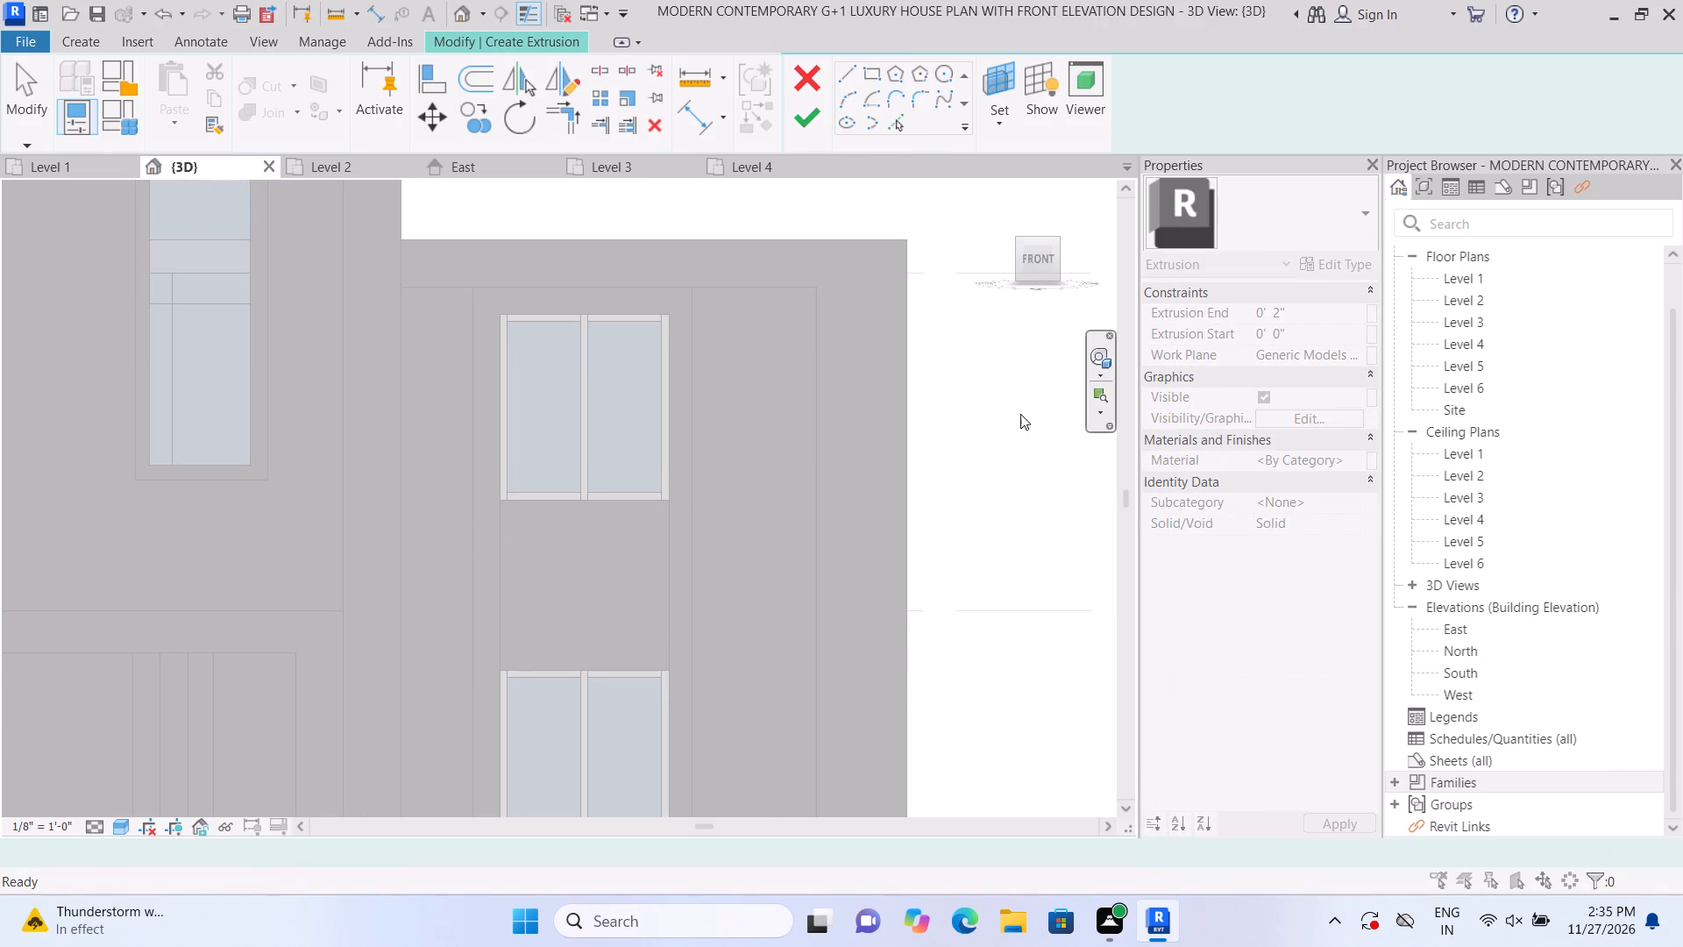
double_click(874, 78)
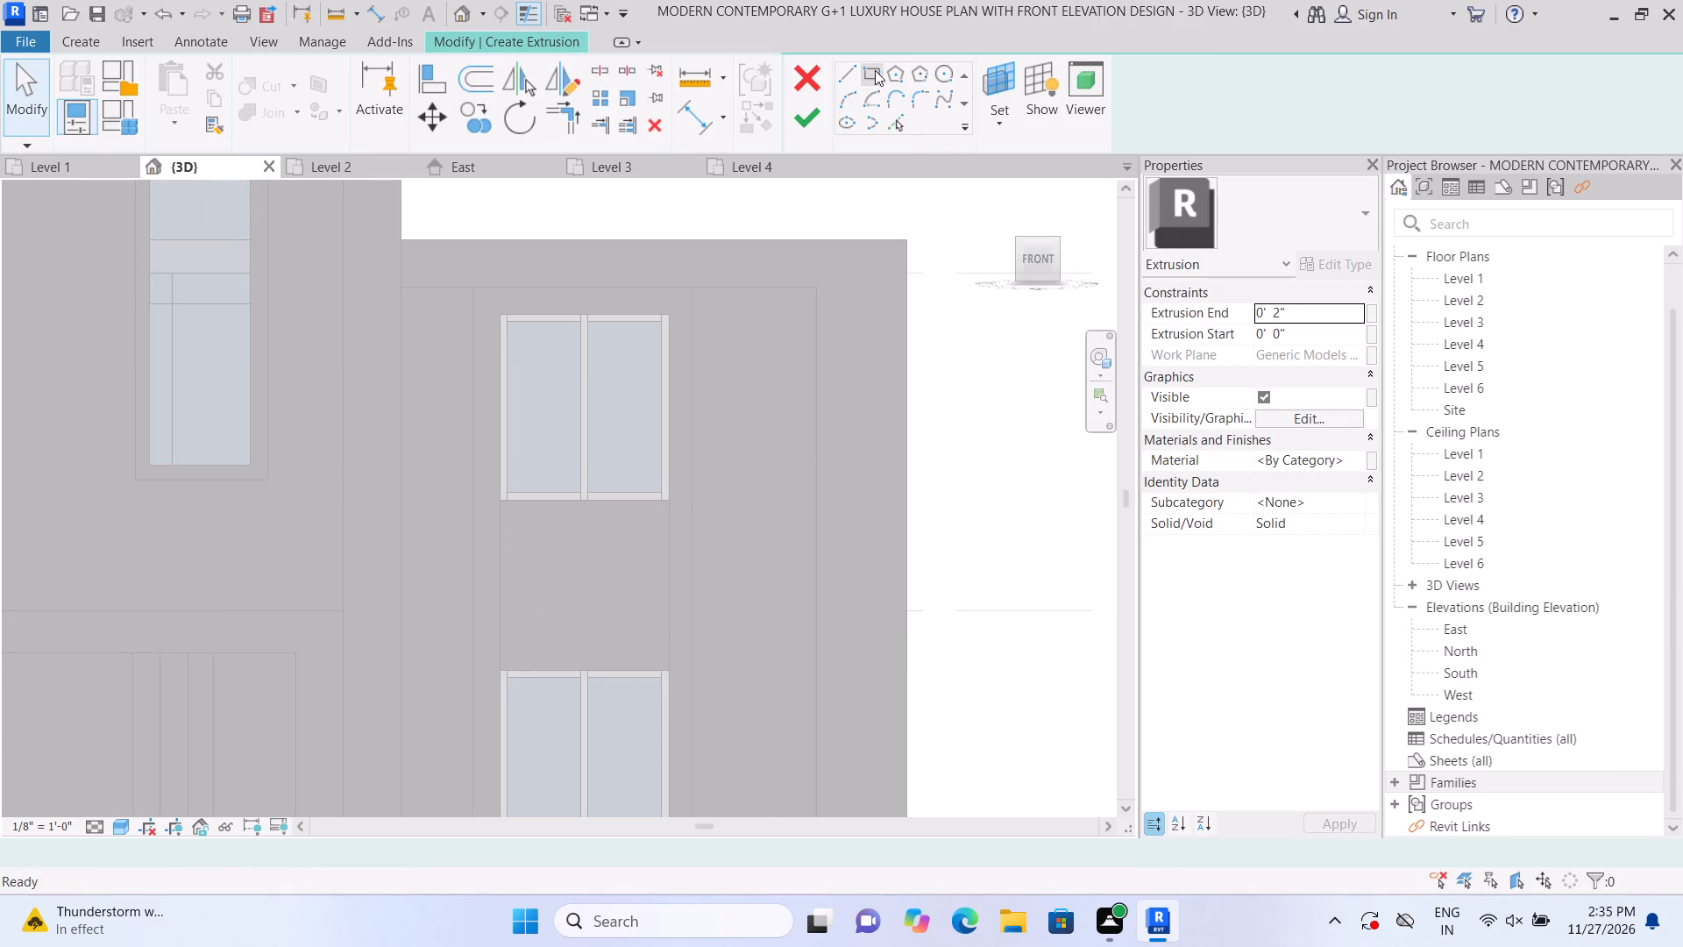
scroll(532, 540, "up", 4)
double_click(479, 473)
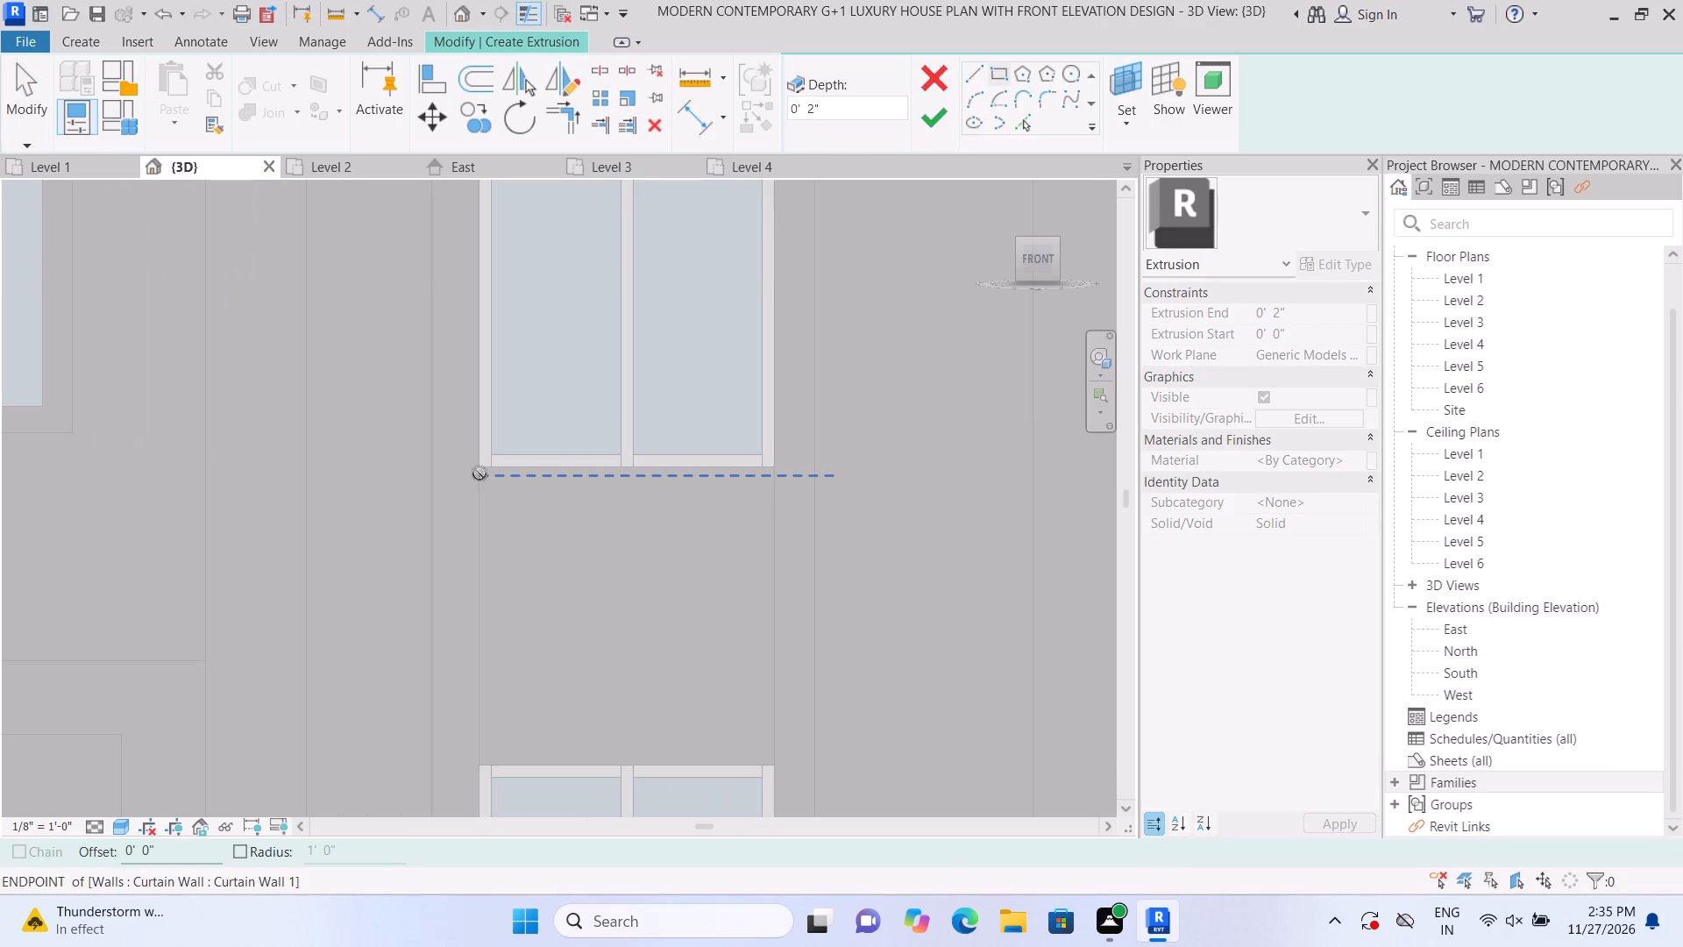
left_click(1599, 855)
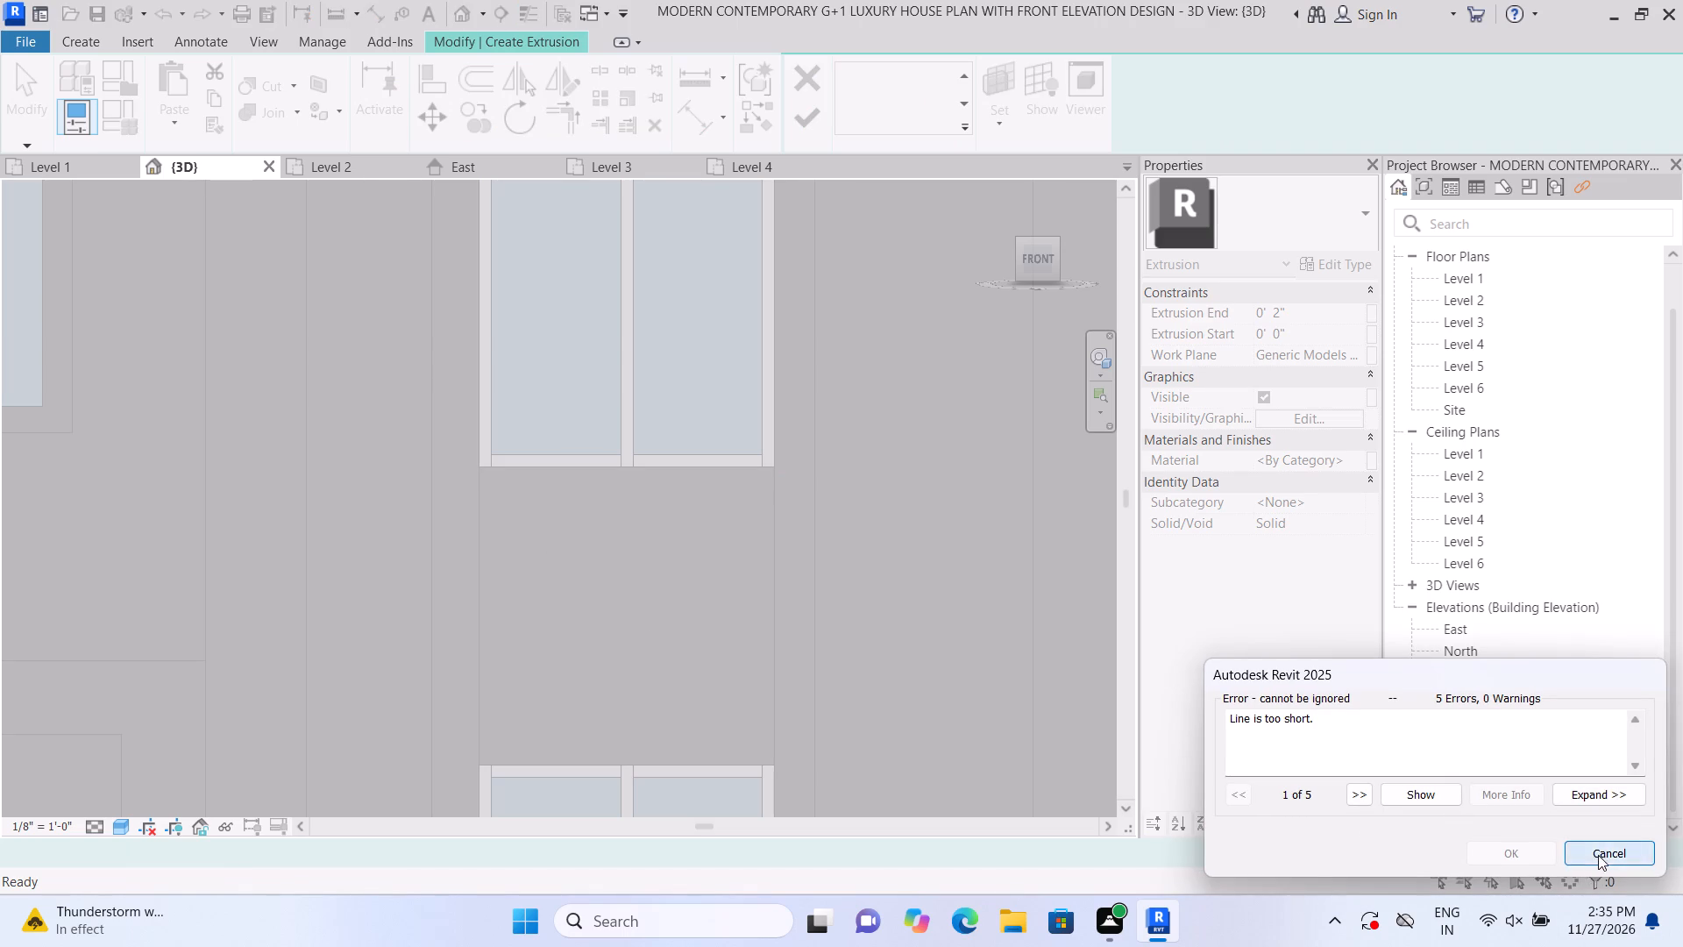
Sketch a 5'-0" wide rectangle filling the wall between the upper and lower windows and finish it as a 2" extrusion.
left_click(879, 75)
scroll(636, 396, "up", 1)
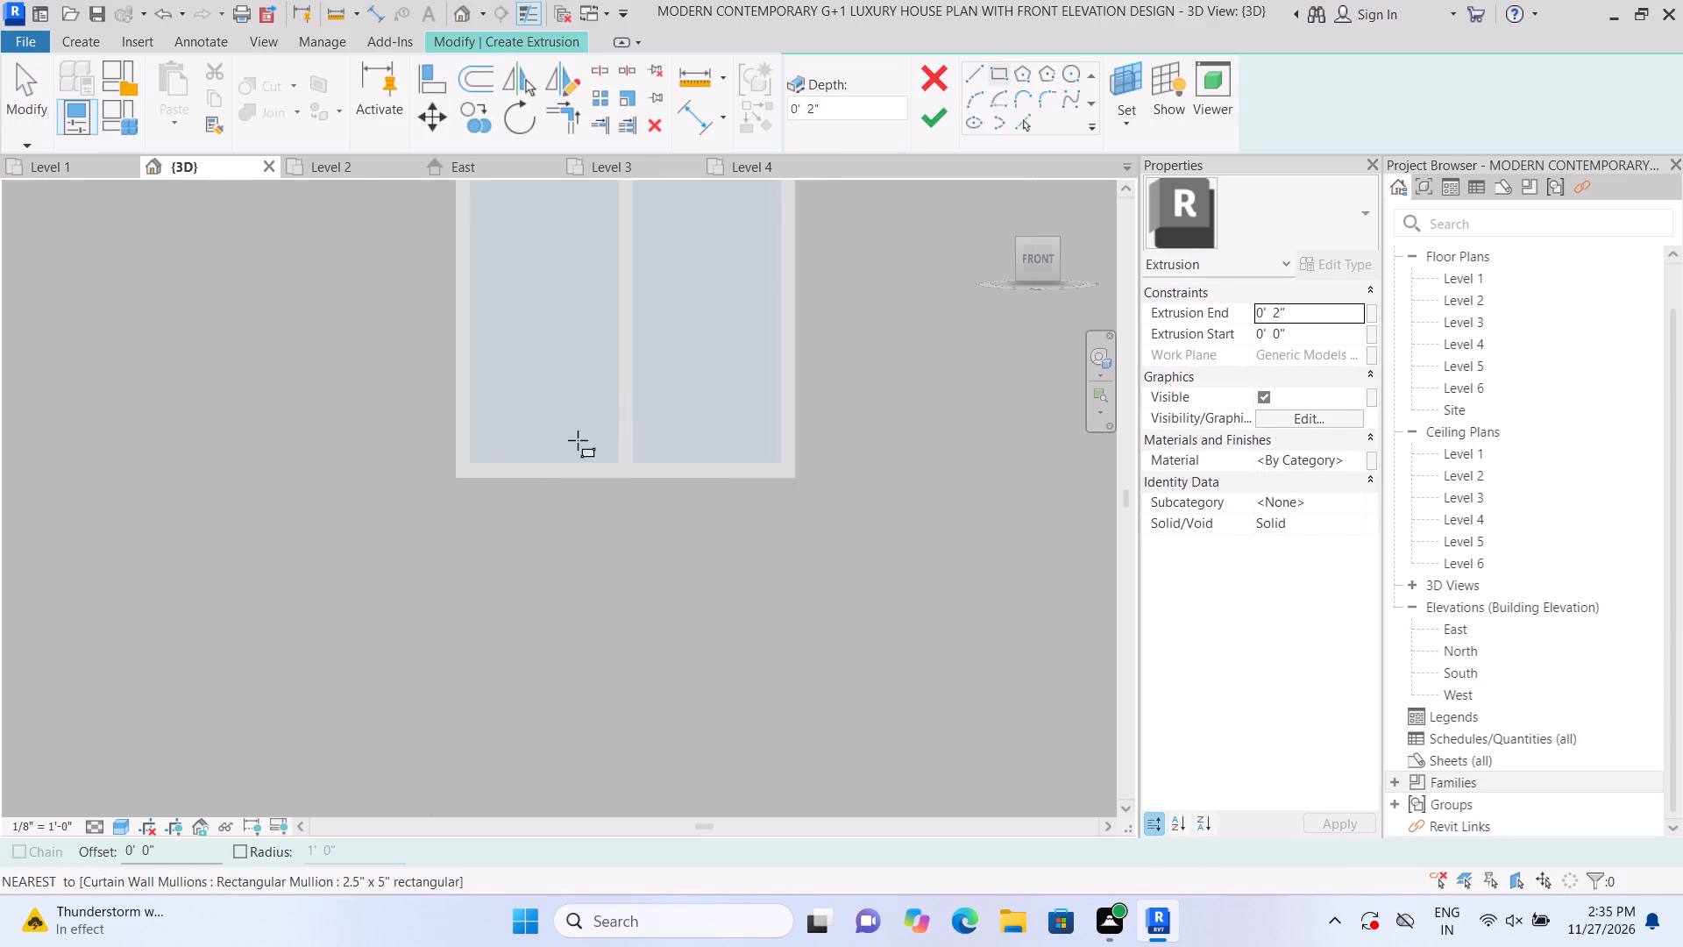
scroll(578, 440, "up", 4)
left_click(409, 466)
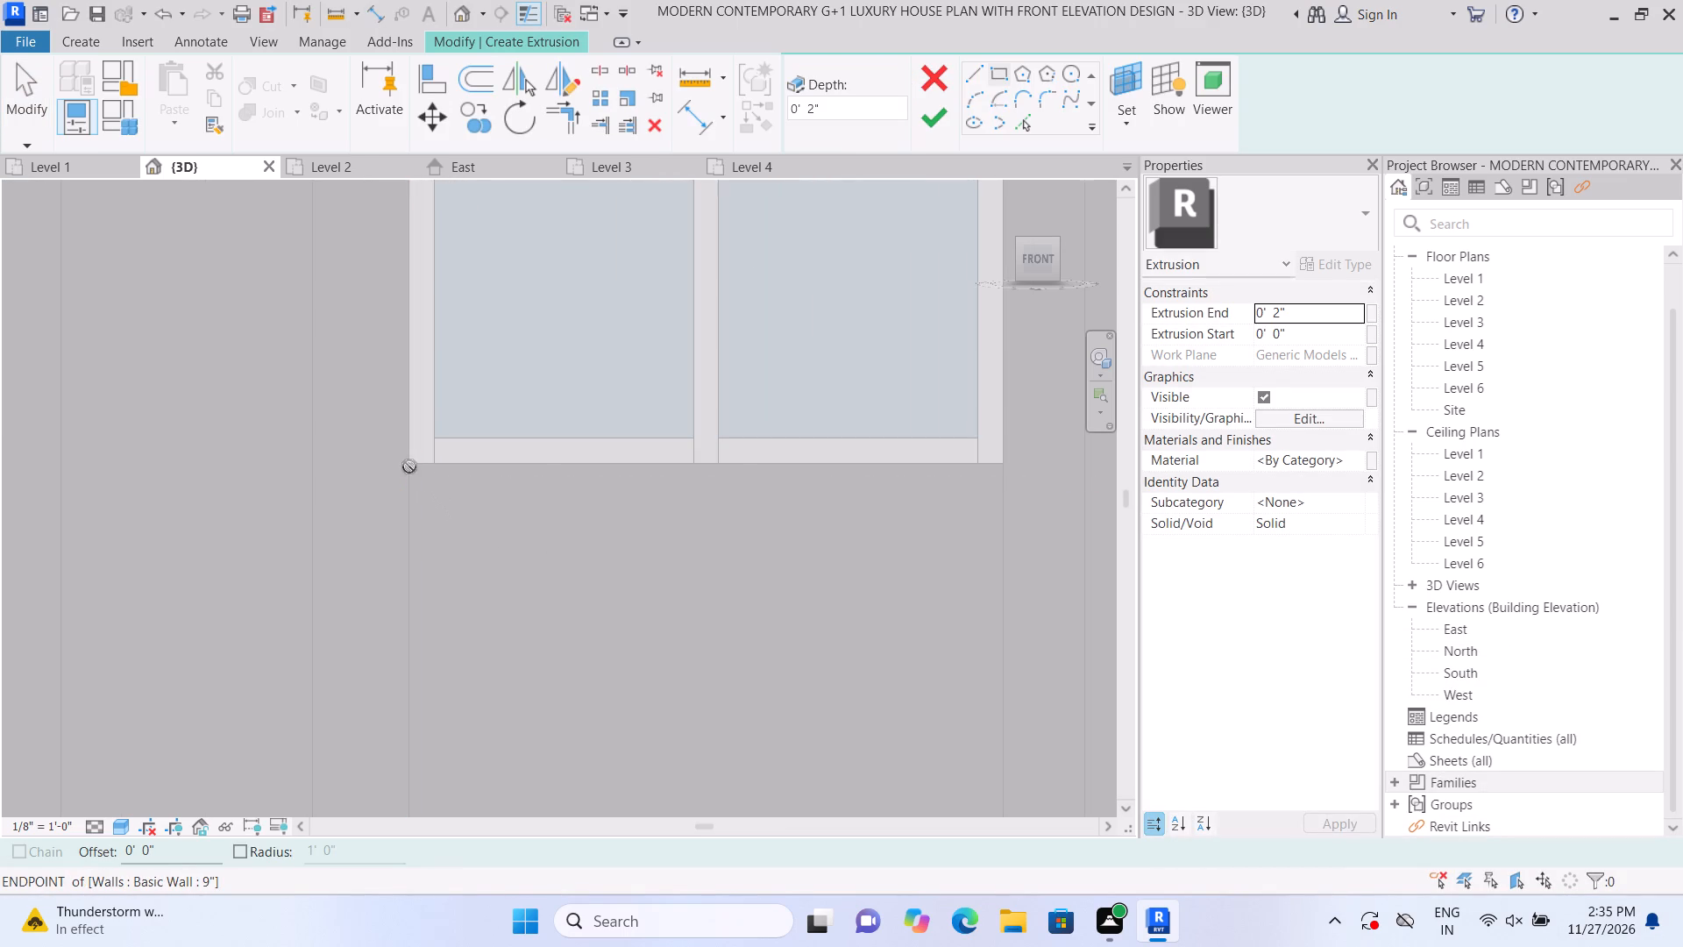
scroll(519, 556, "down", 6)
middle_click_drag(647, 644, 539, 437)
scroll(539, 437, "up", 1)
scroll(595, 526, "up", 2)
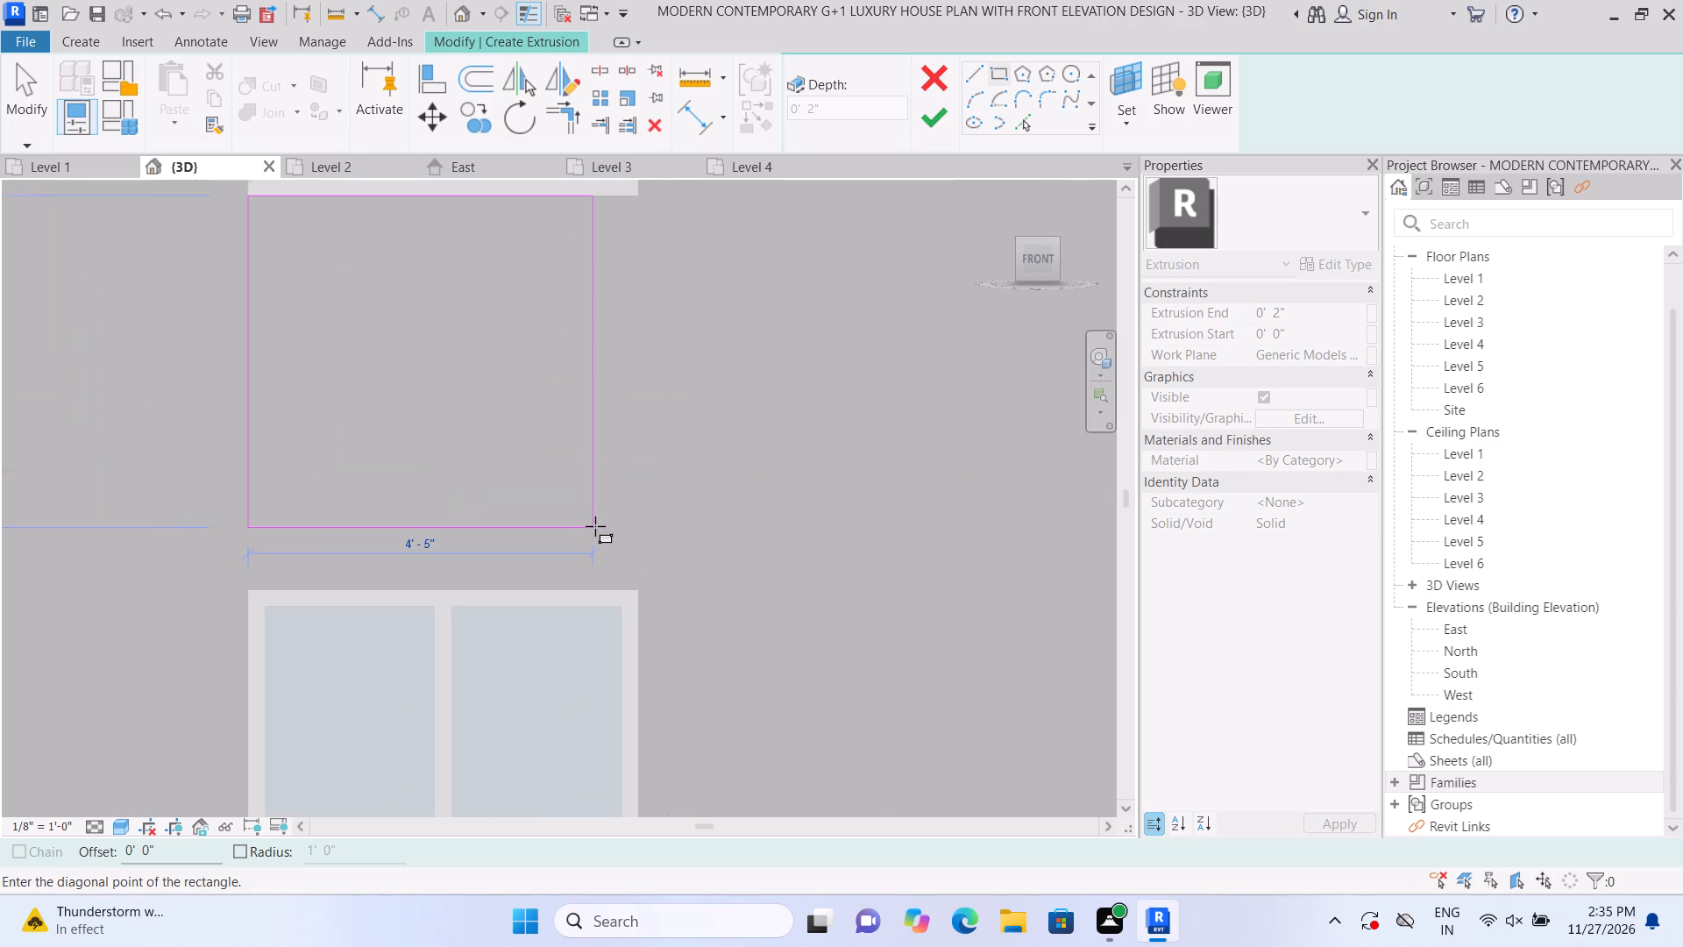
scroll(595, 526, "up", 1)
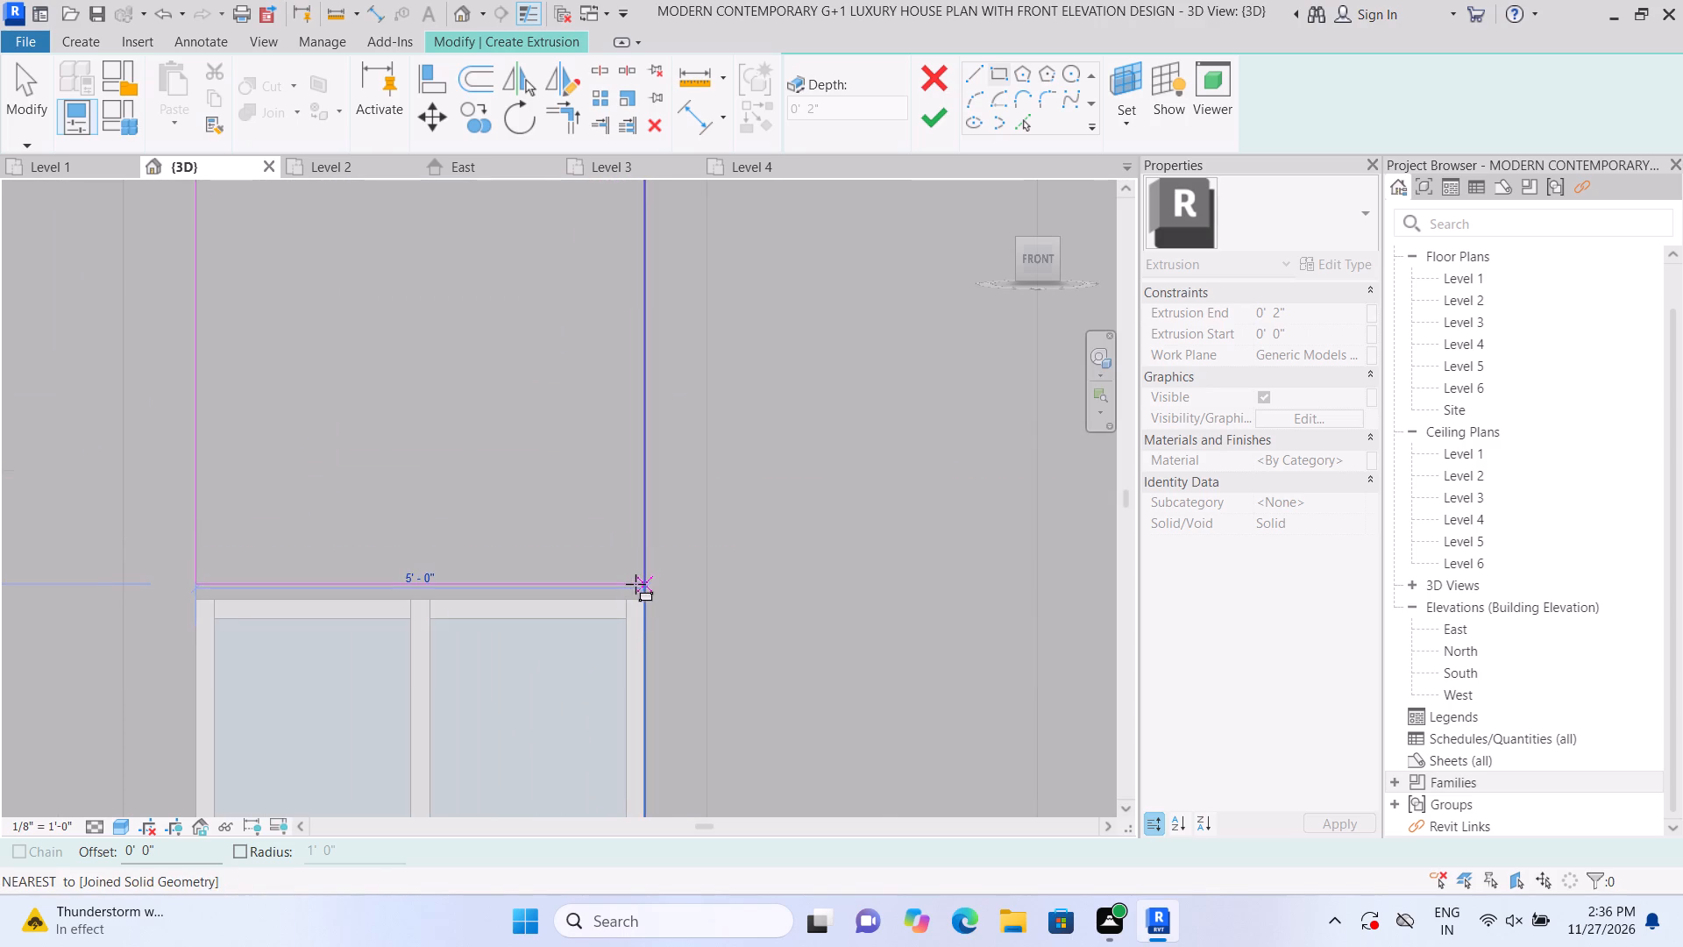
scroll(634, 587, "up", 4)
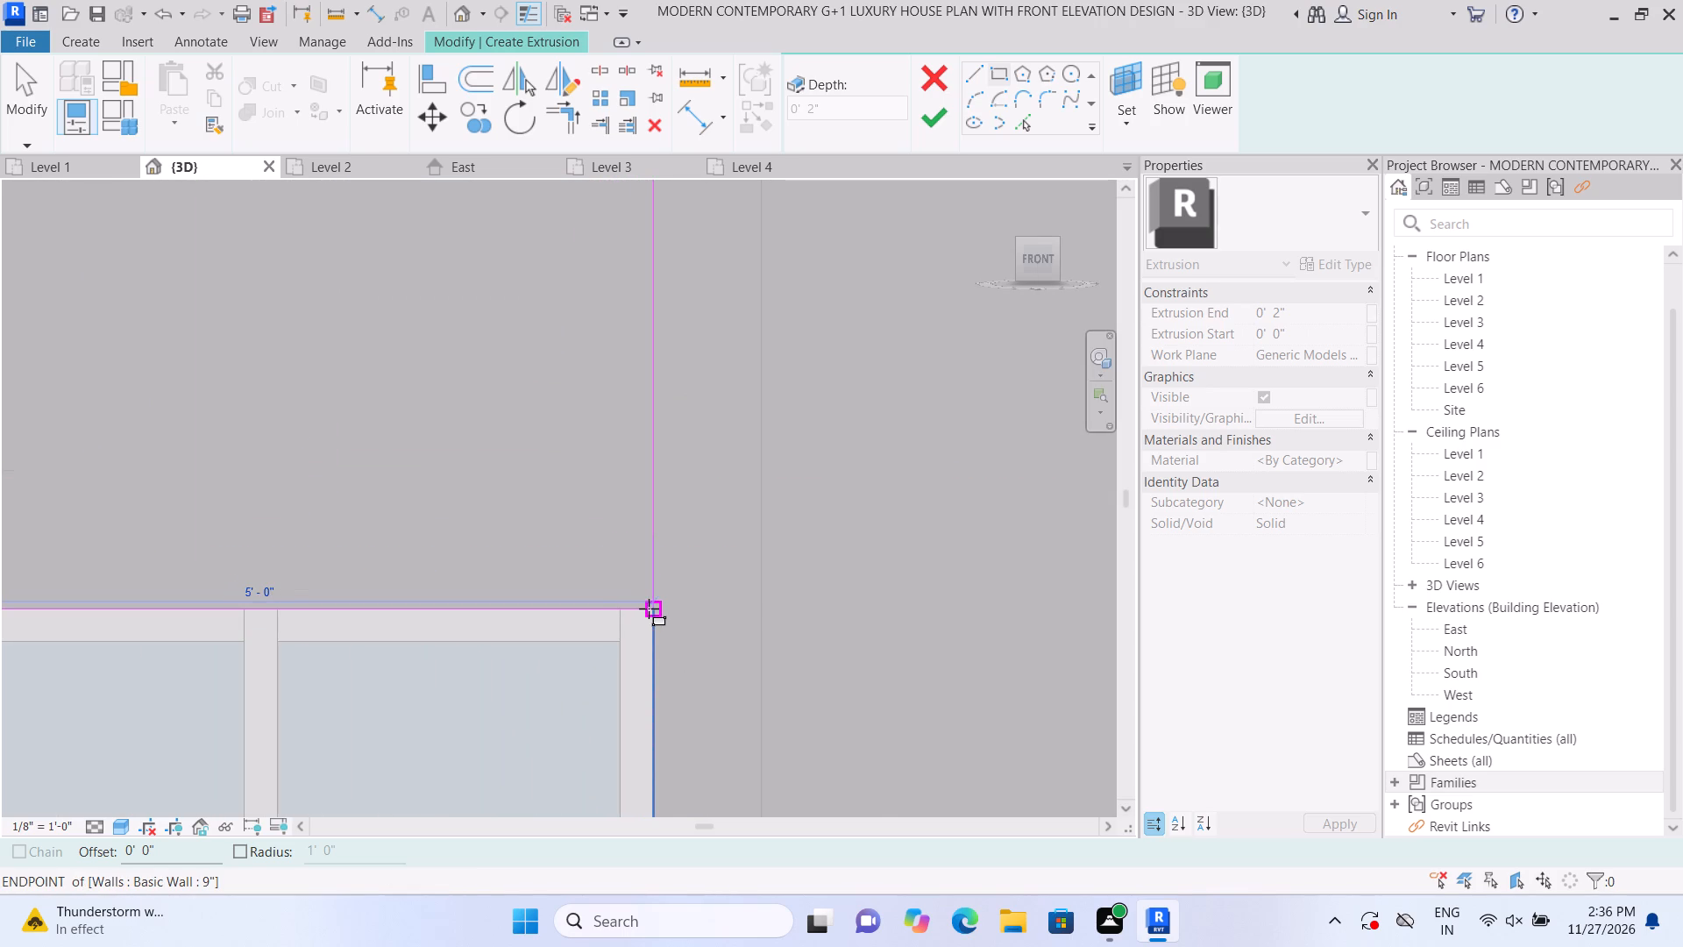
double_click(649, 609)
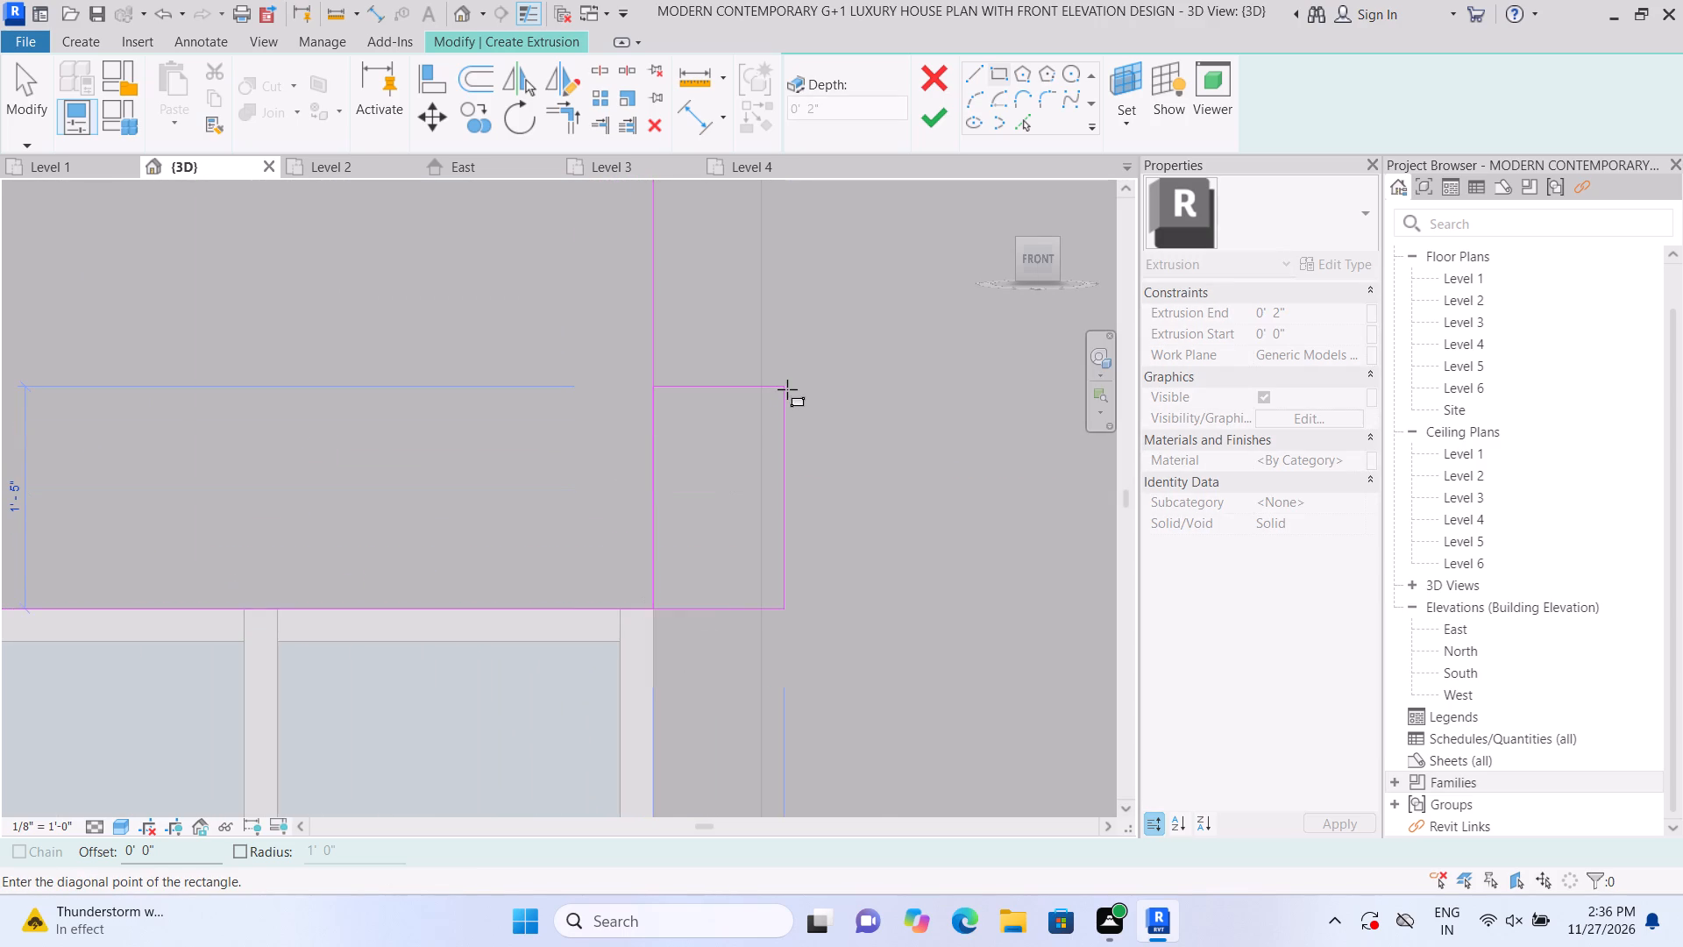
key("Escape")
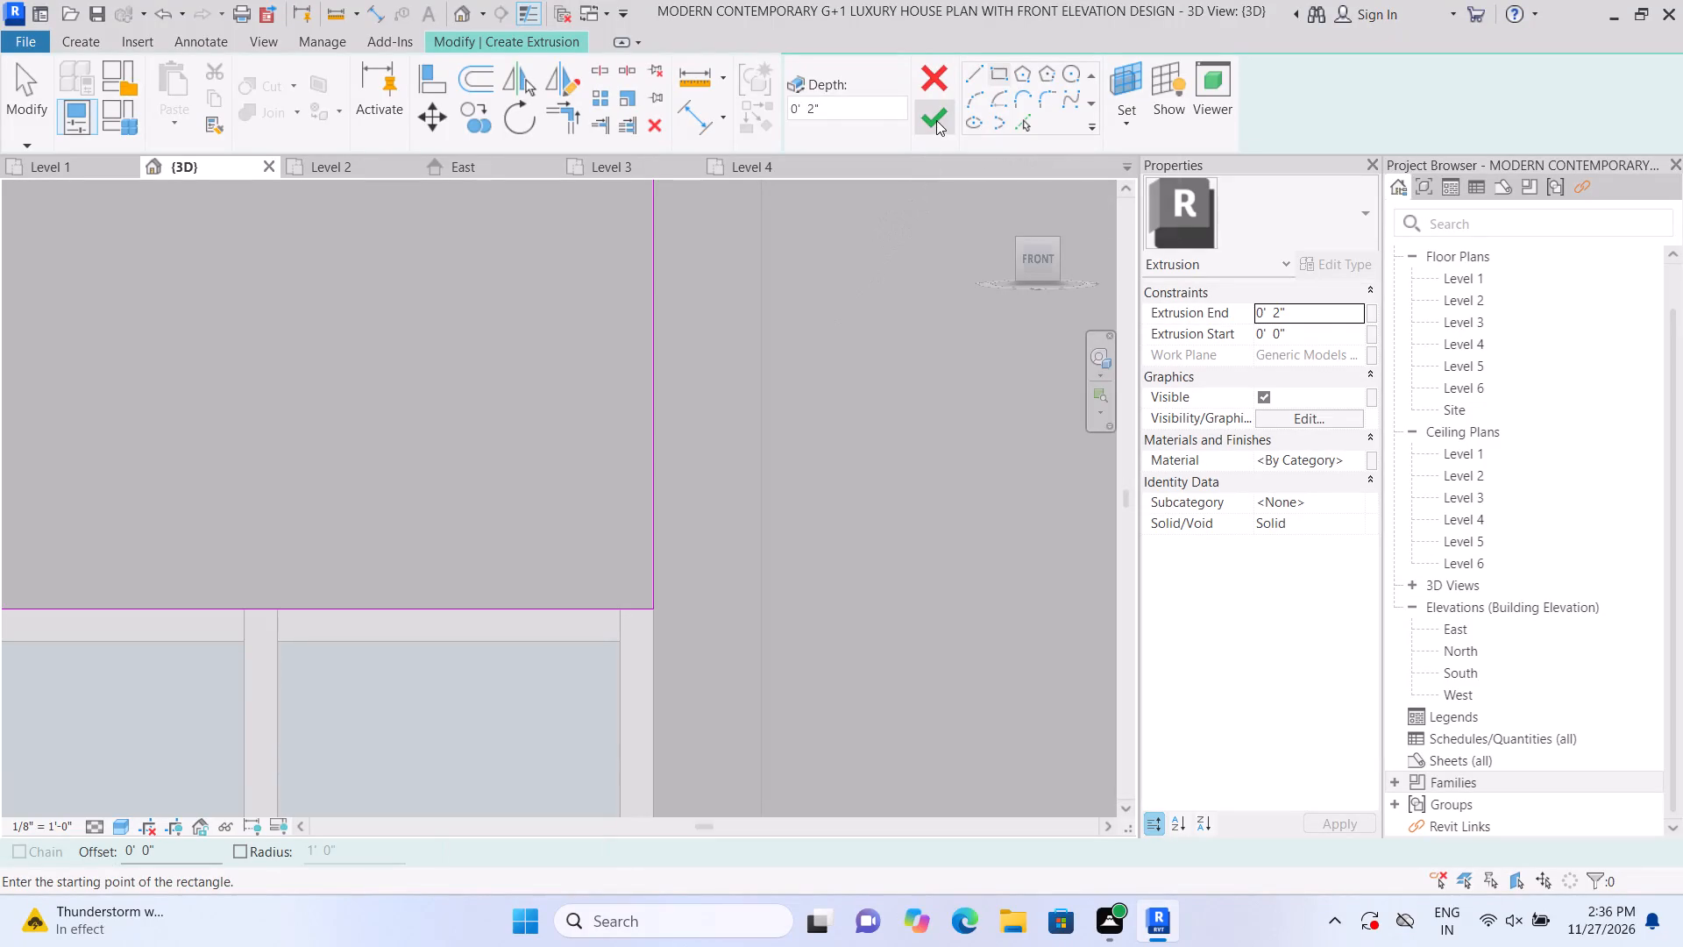
double_click(936, 120)
scroll(587, 625, "down", 9)
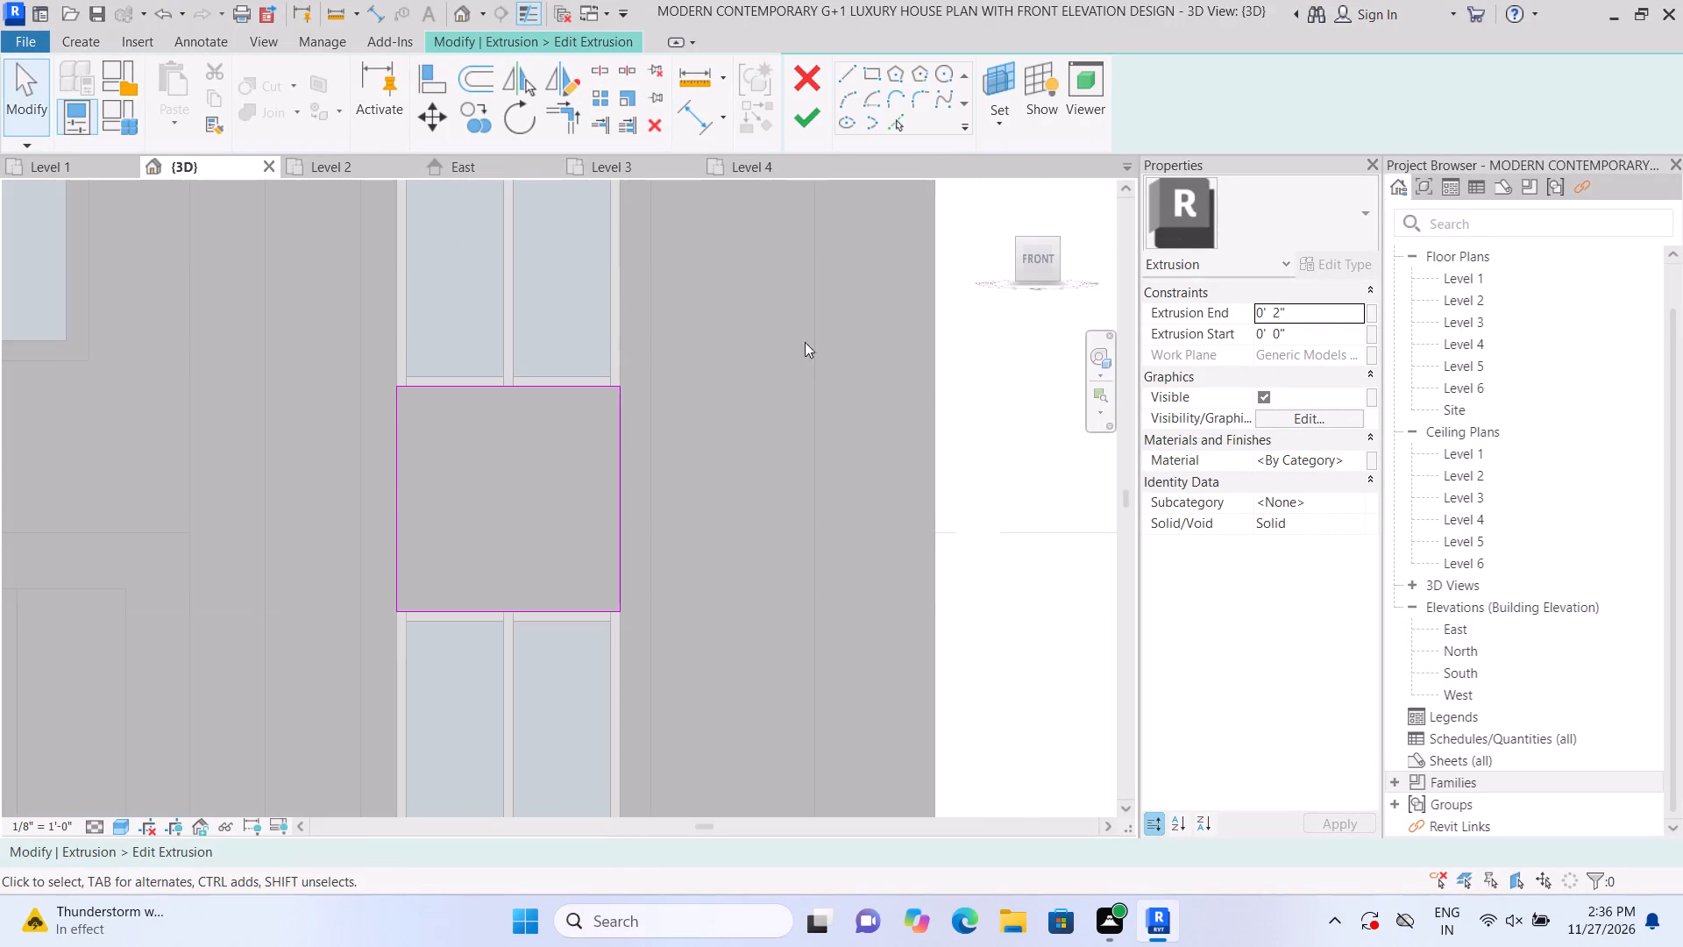
left_click(792, 119)
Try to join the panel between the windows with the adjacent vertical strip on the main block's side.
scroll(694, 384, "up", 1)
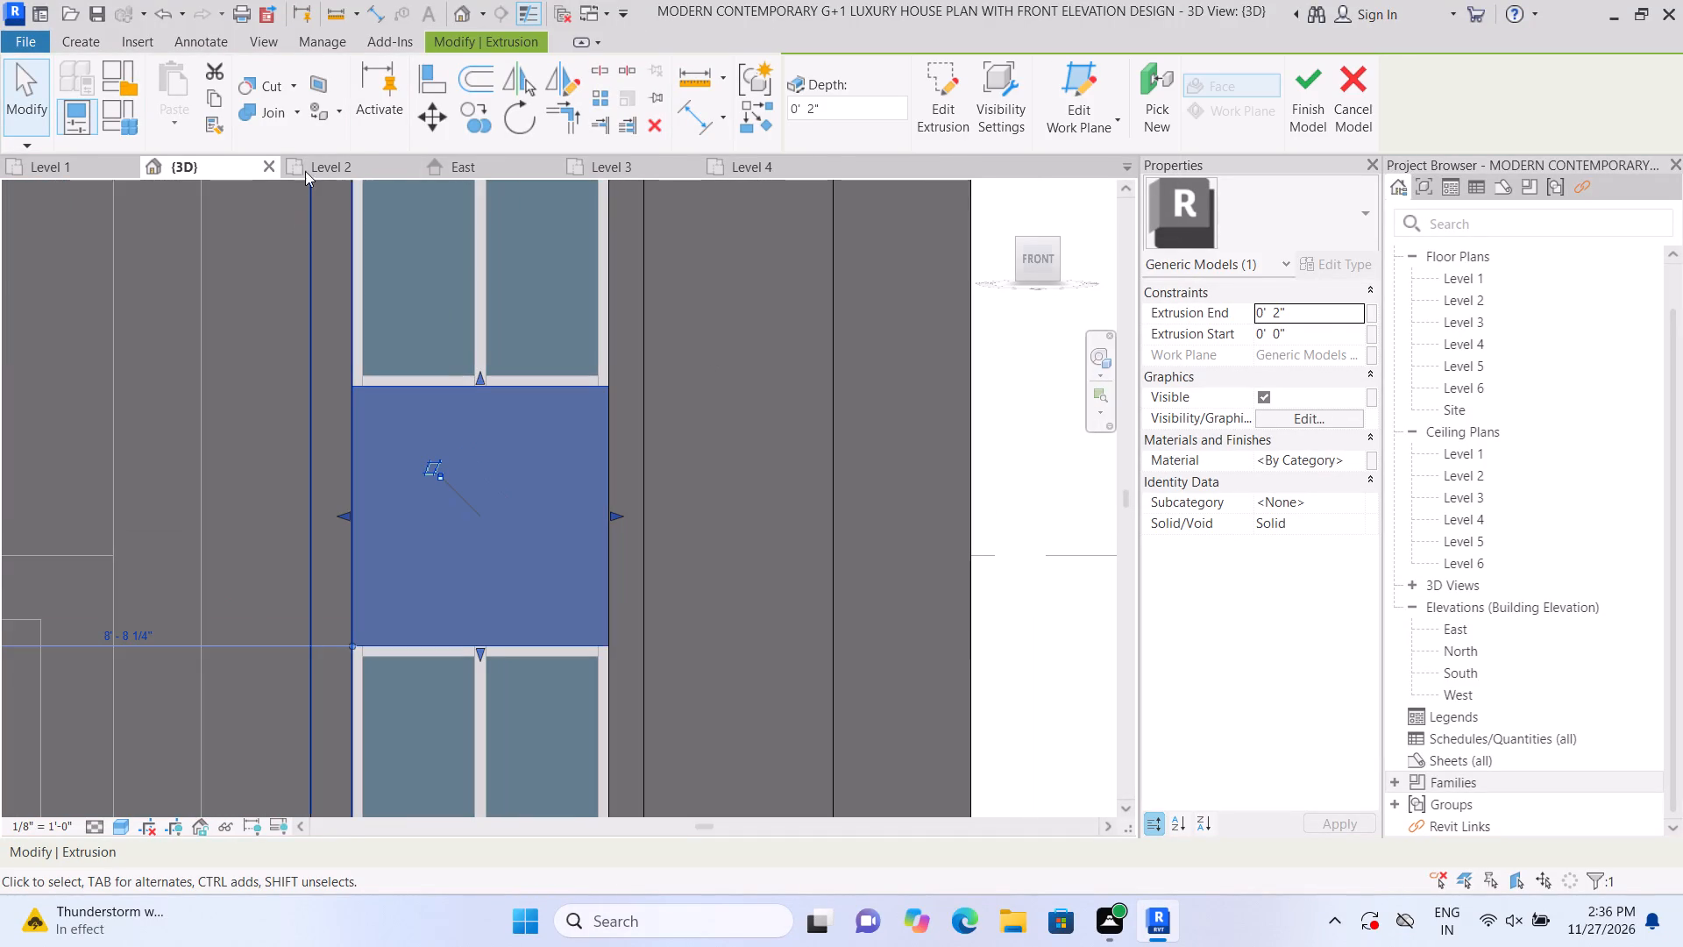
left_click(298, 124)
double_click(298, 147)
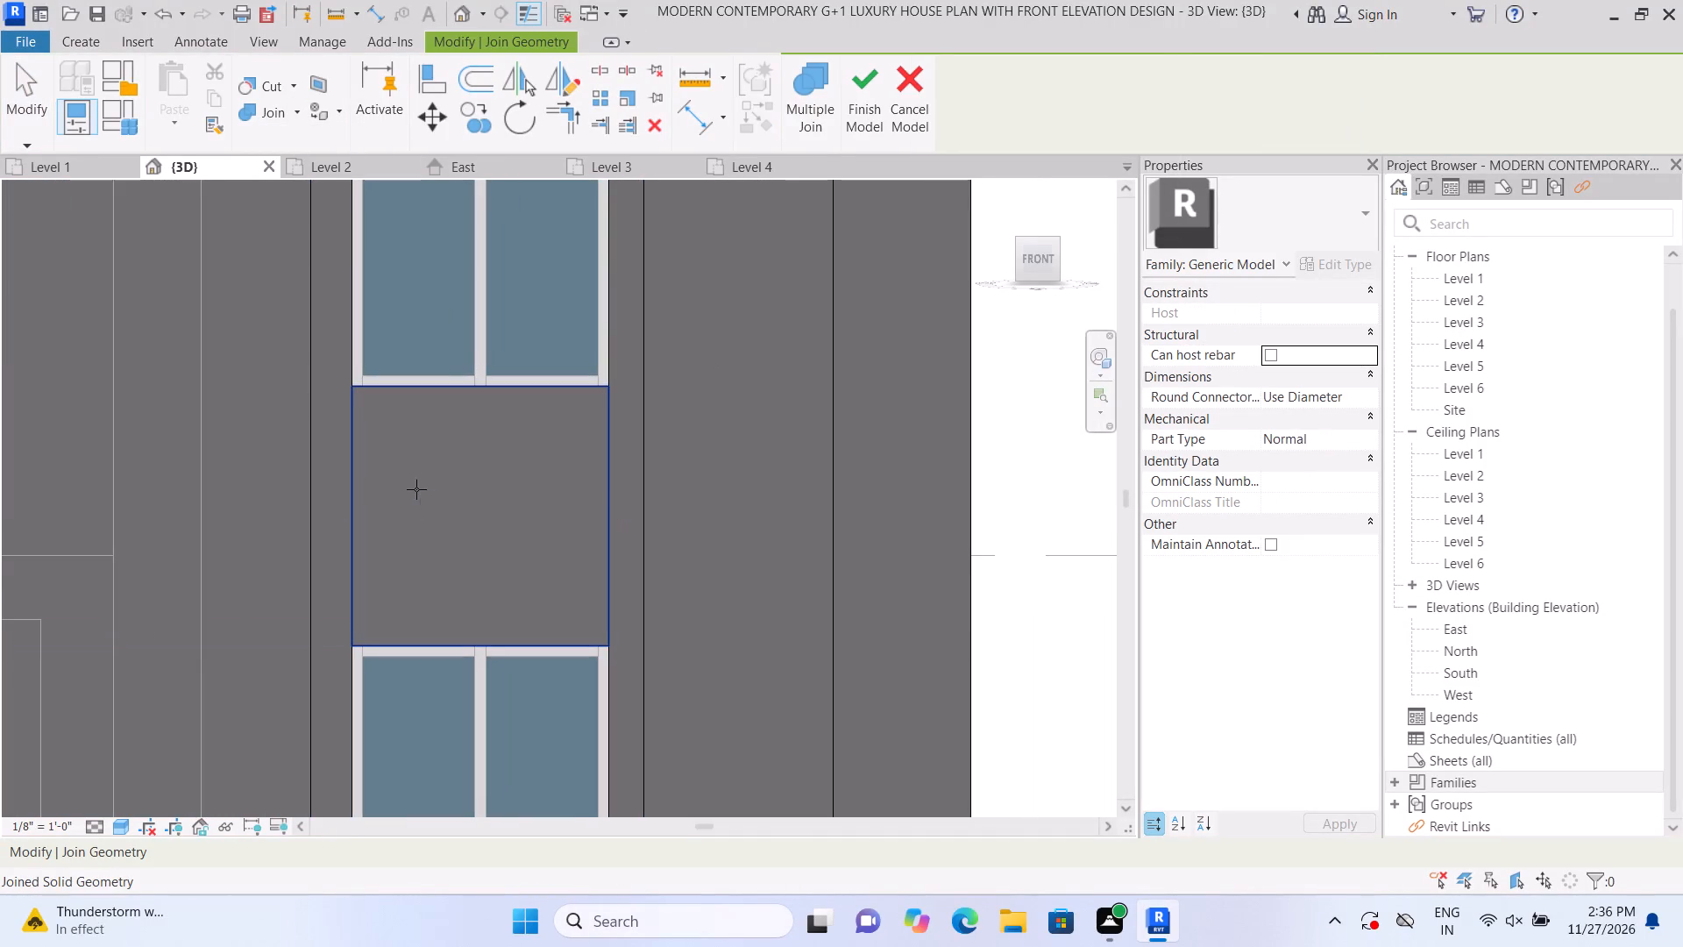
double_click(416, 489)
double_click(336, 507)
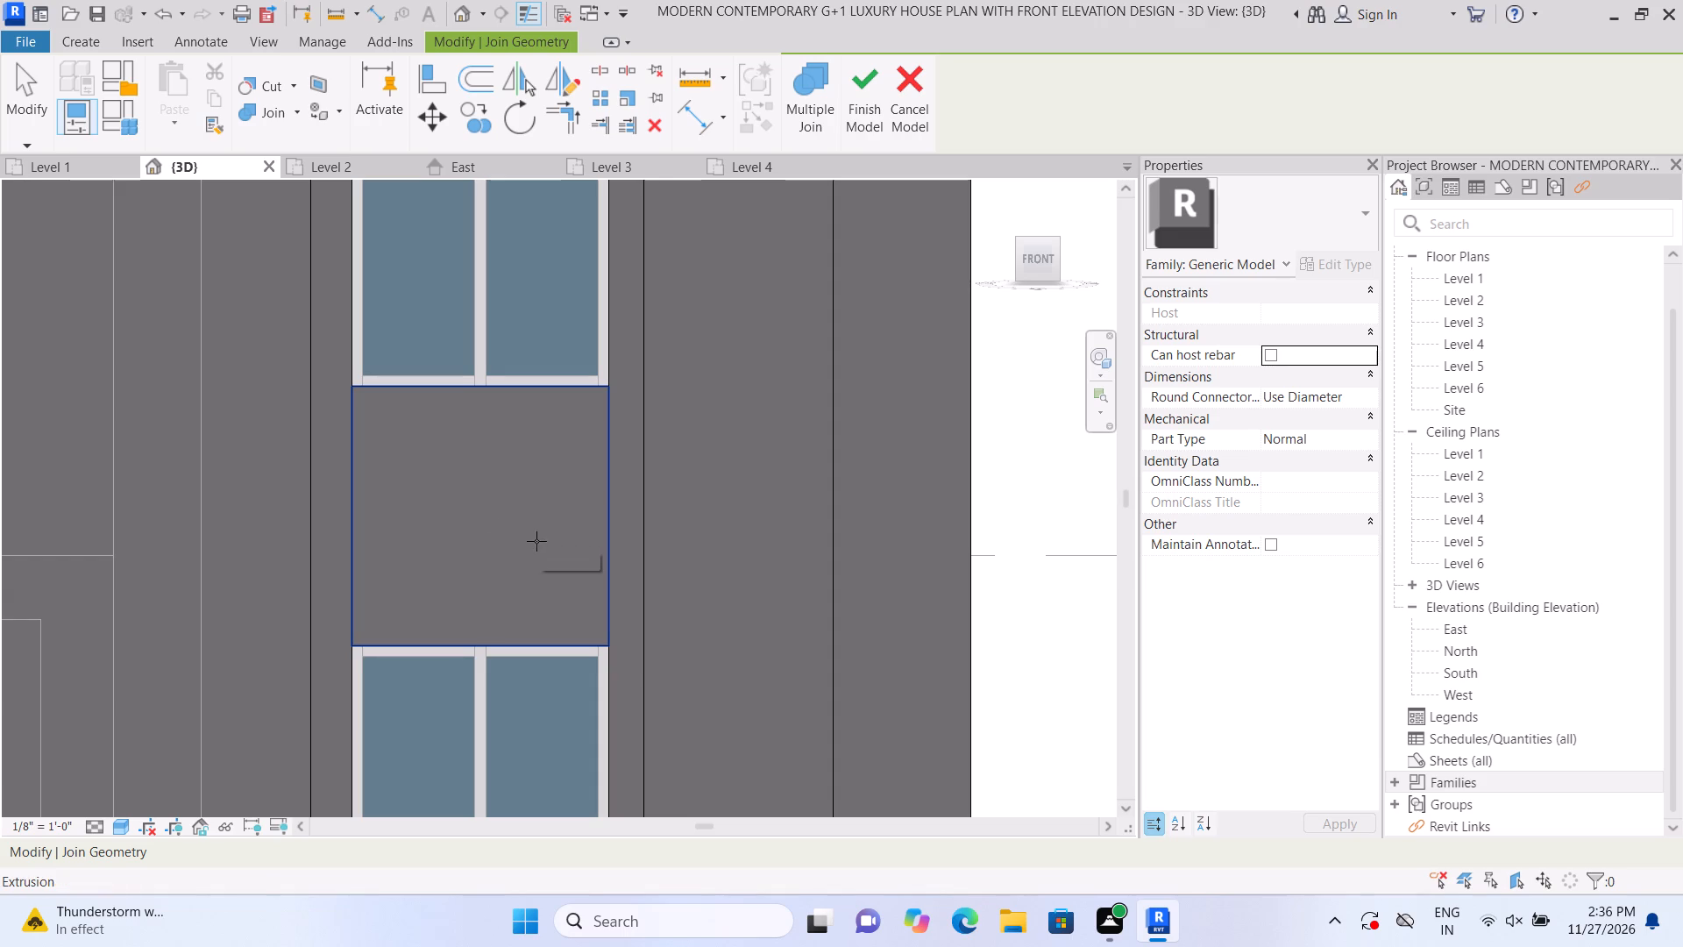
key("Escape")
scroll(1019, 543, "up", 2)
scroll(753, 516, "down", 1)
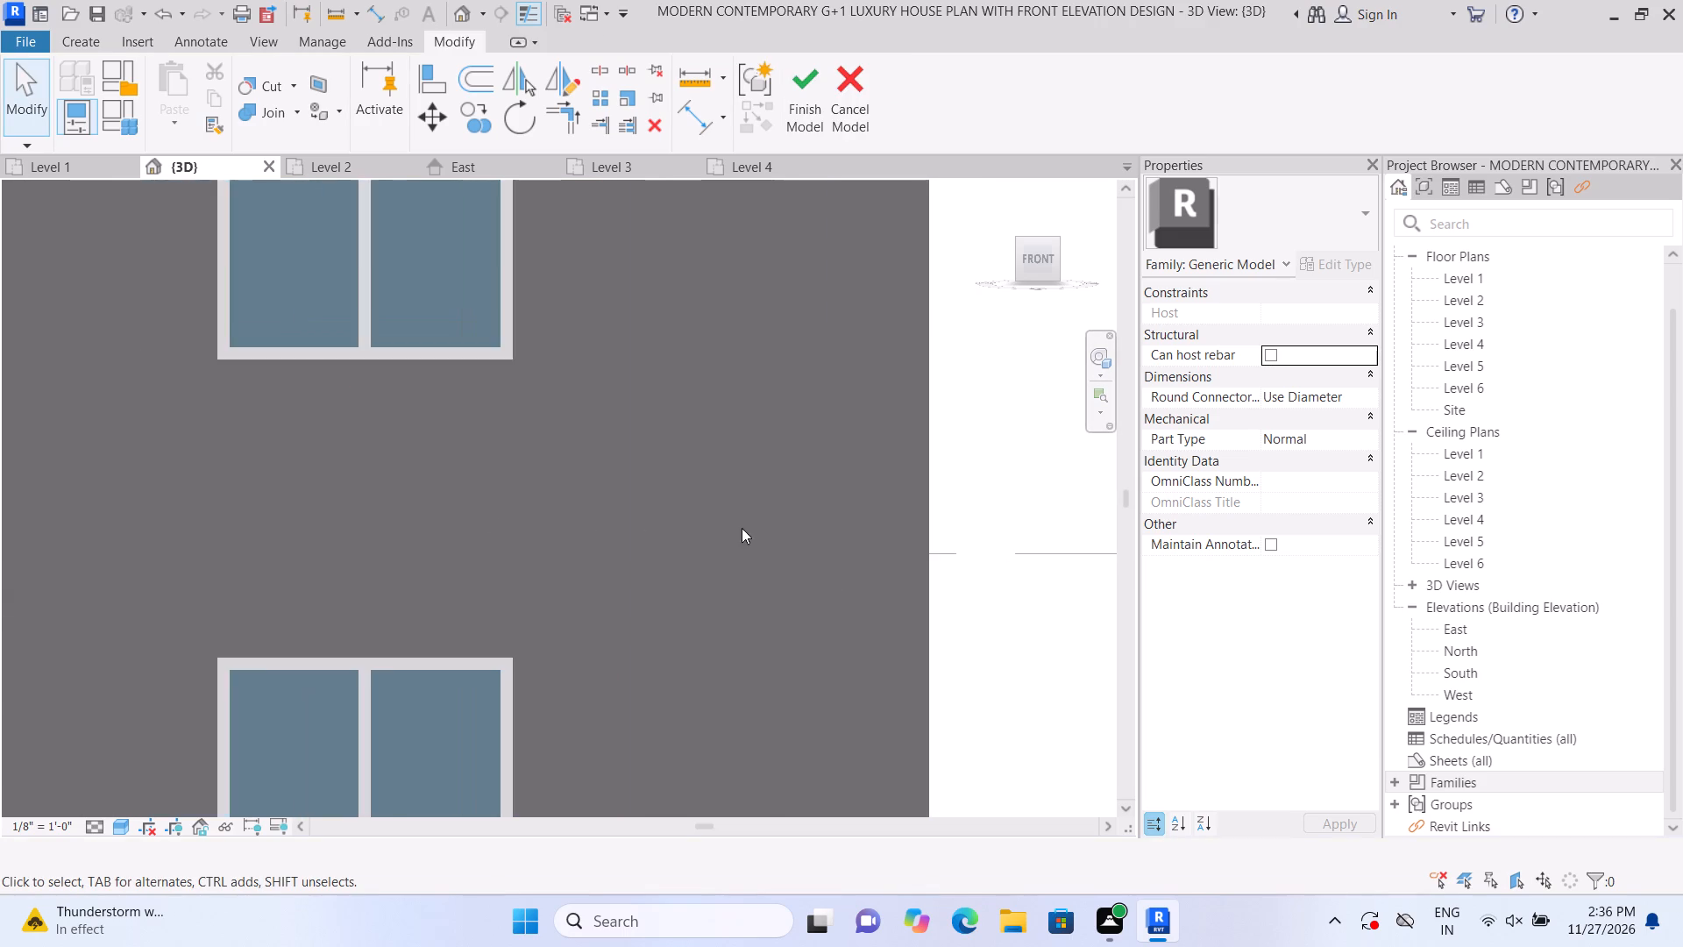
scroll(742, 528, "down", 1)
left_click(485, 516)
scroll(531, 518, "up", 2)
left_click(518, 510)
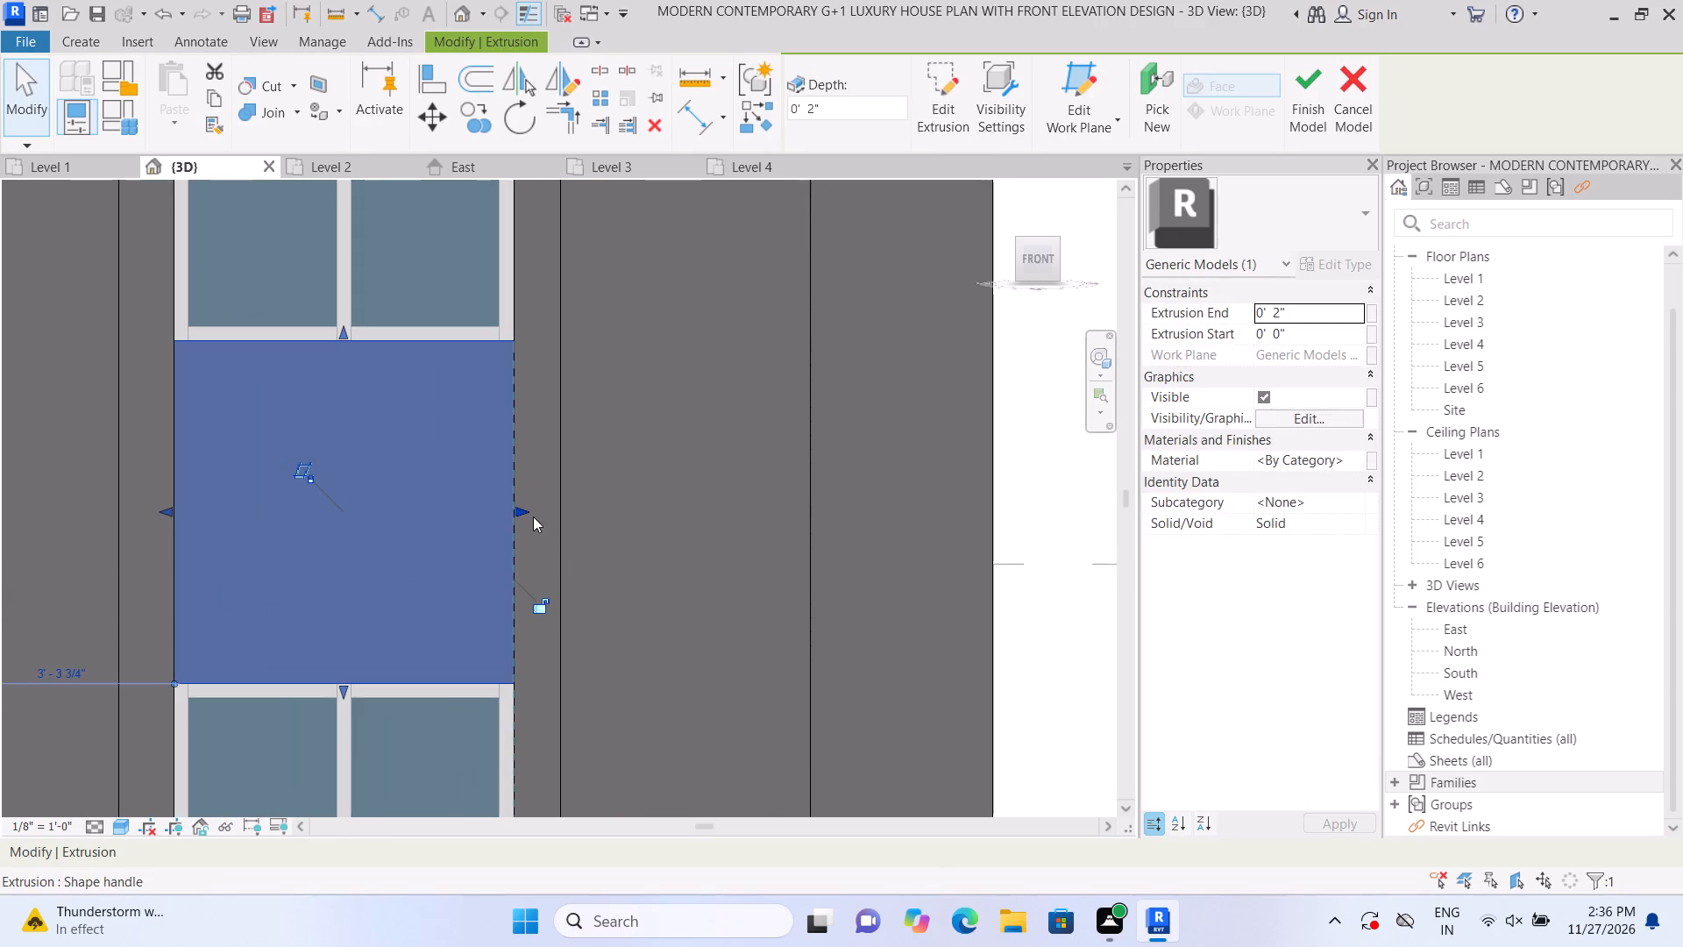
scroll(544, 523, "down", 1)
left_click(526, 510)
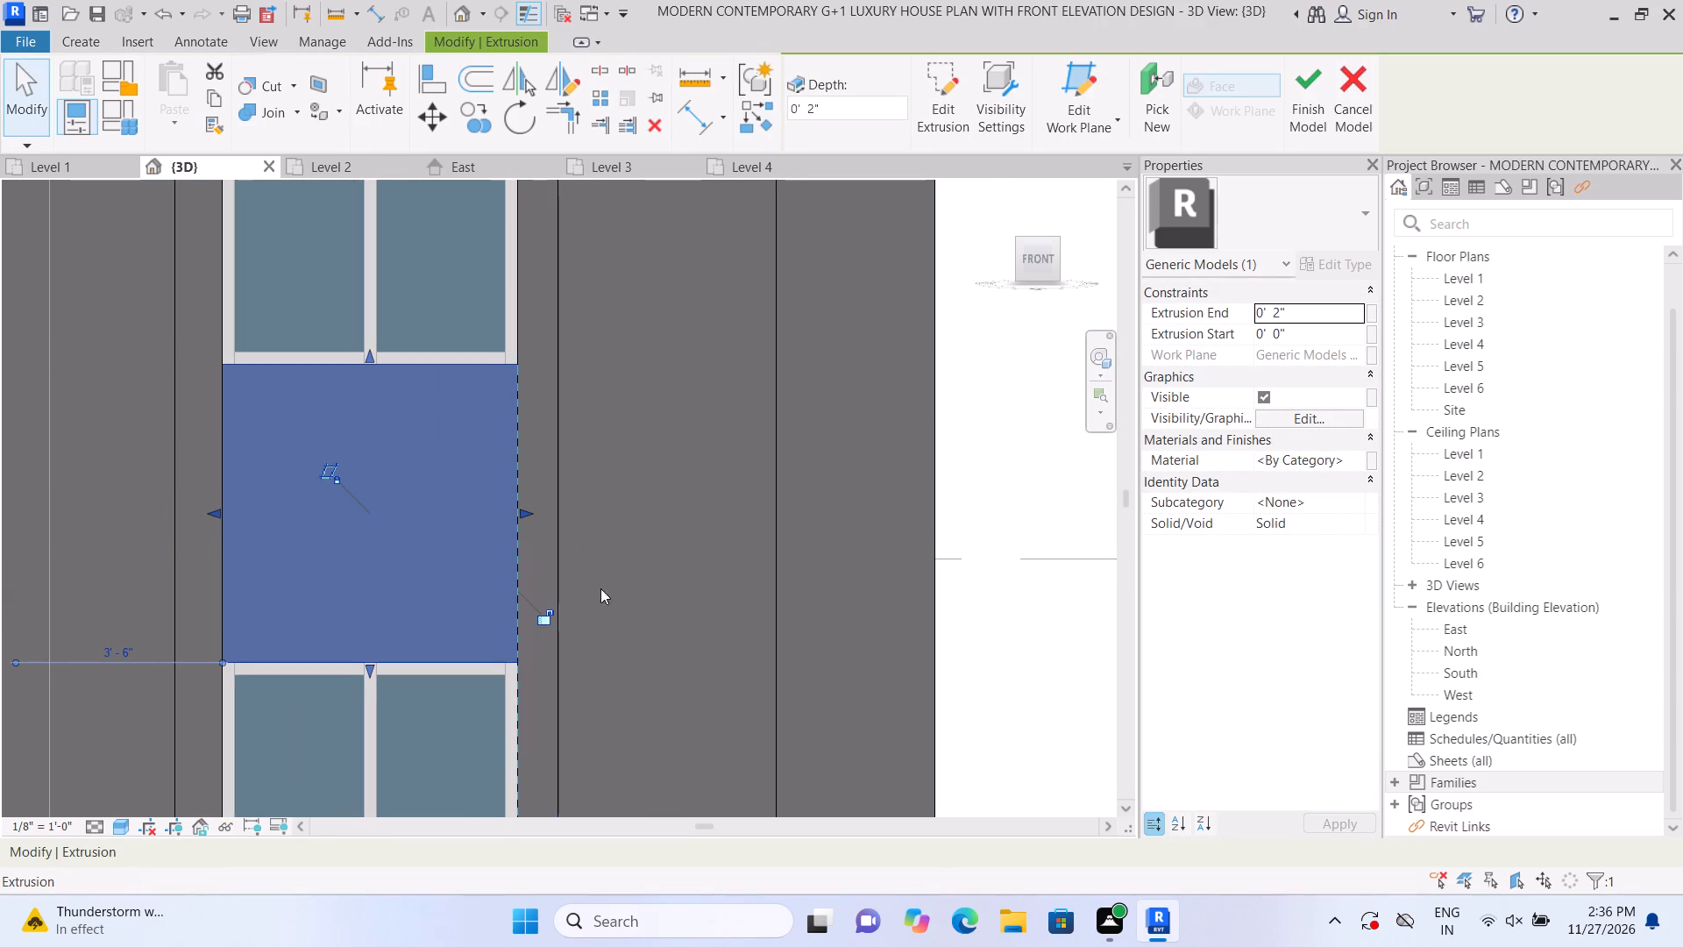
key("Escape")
Stretch the panel between the windows about 3" into the vertical strip on the main block's side.
left_click(372, 547)
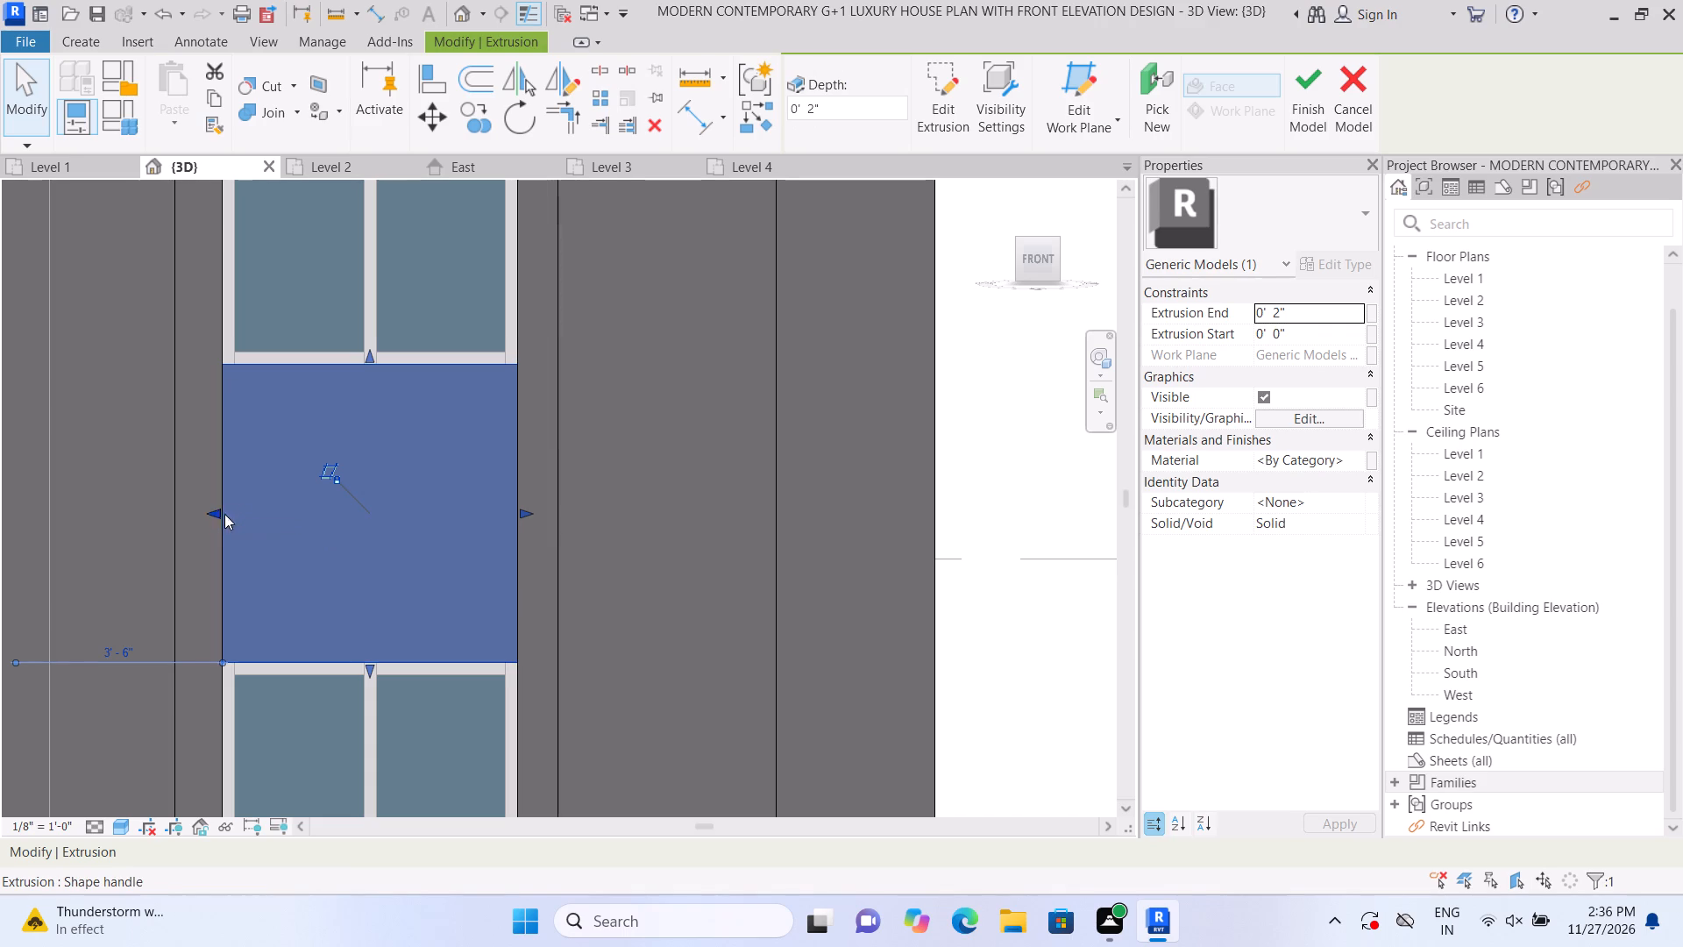
left_click(209, 509)
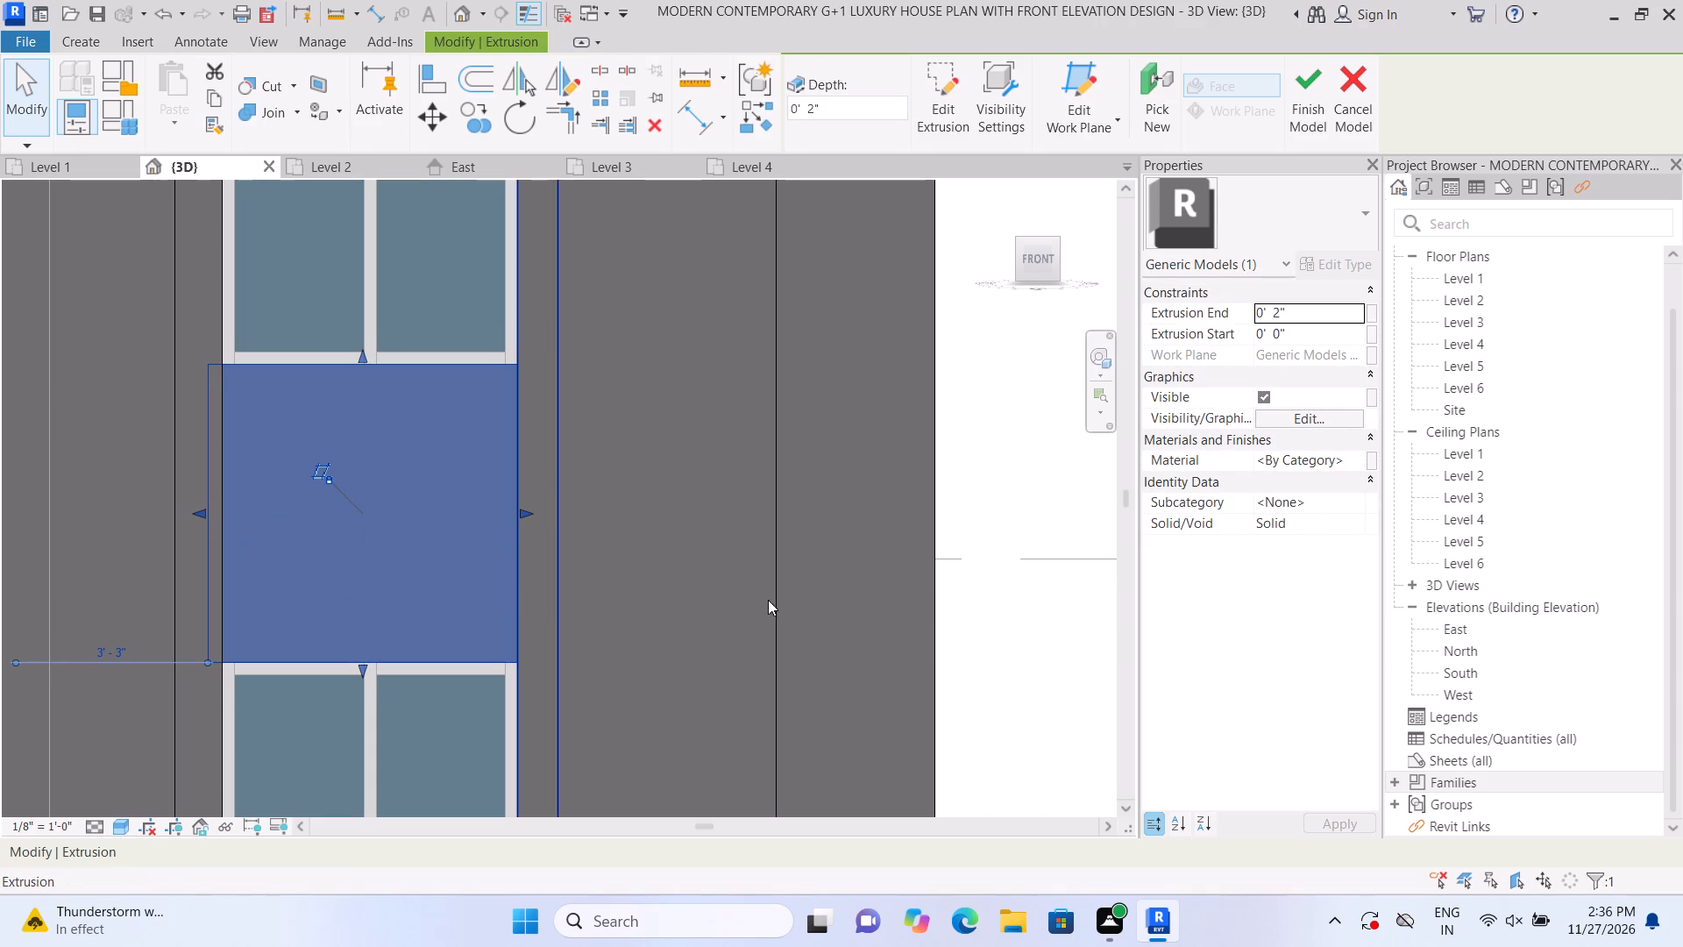
left_click(979, 658)
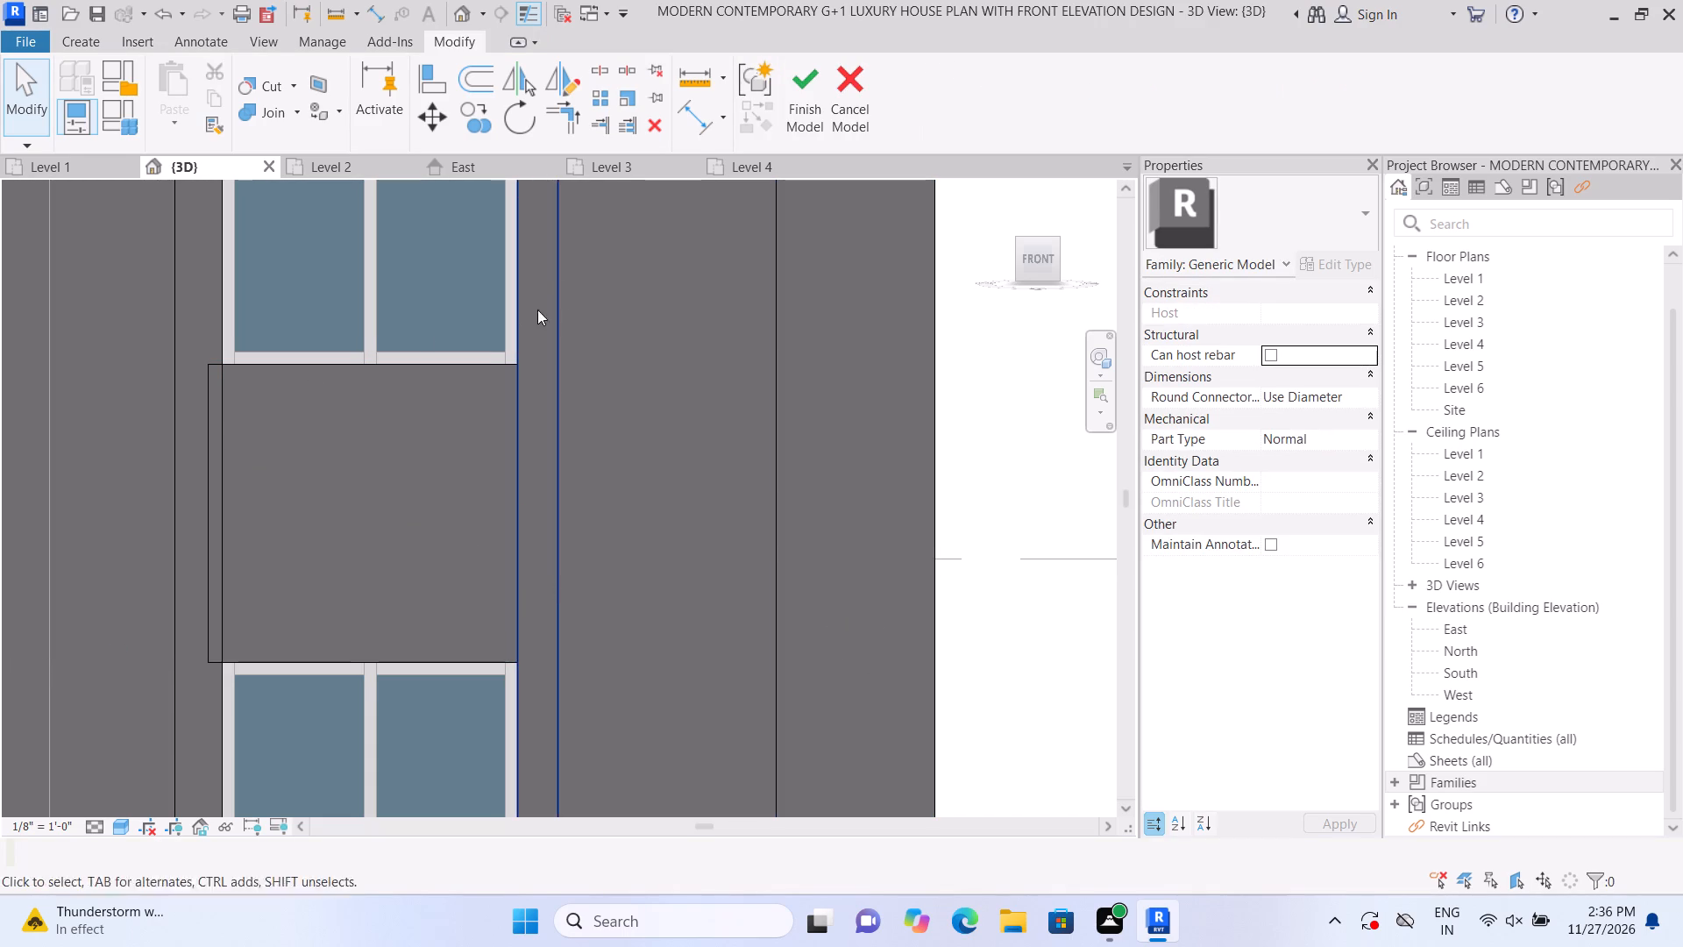
Join the panel between the windows with the vertical strip it overlaps using Join Geometry.
left_click(298, 109)
left_click(298, 136)
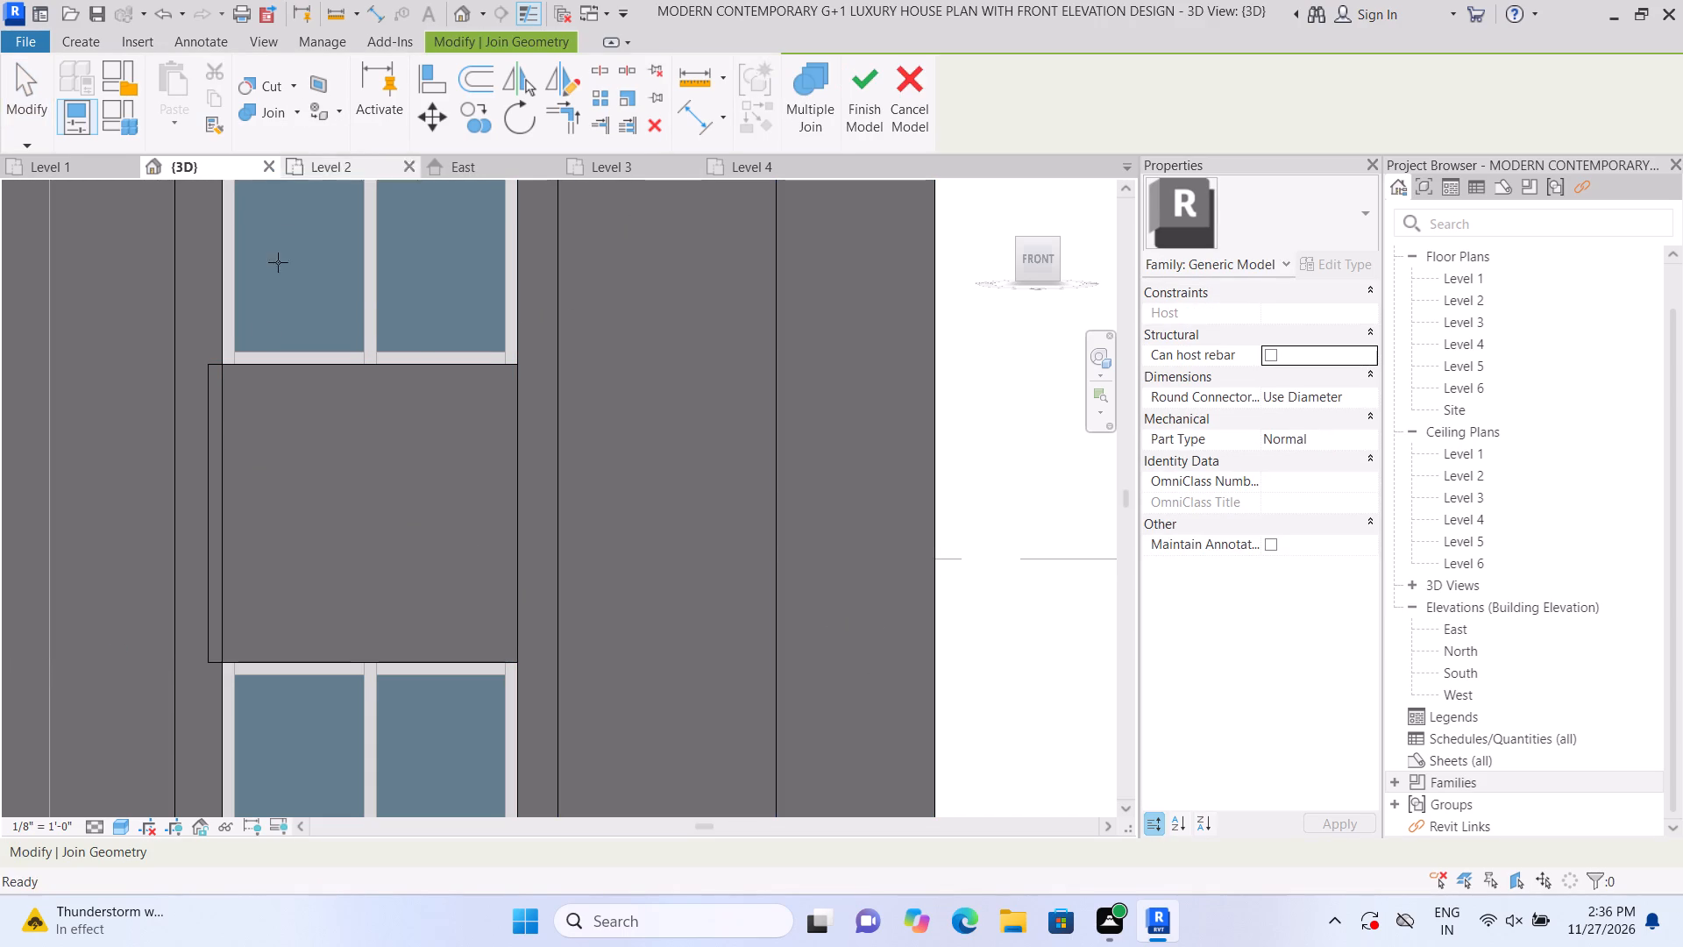
left_click(242, 464)
left_click(214, 317)
scroll(515, 521, "down", 3)
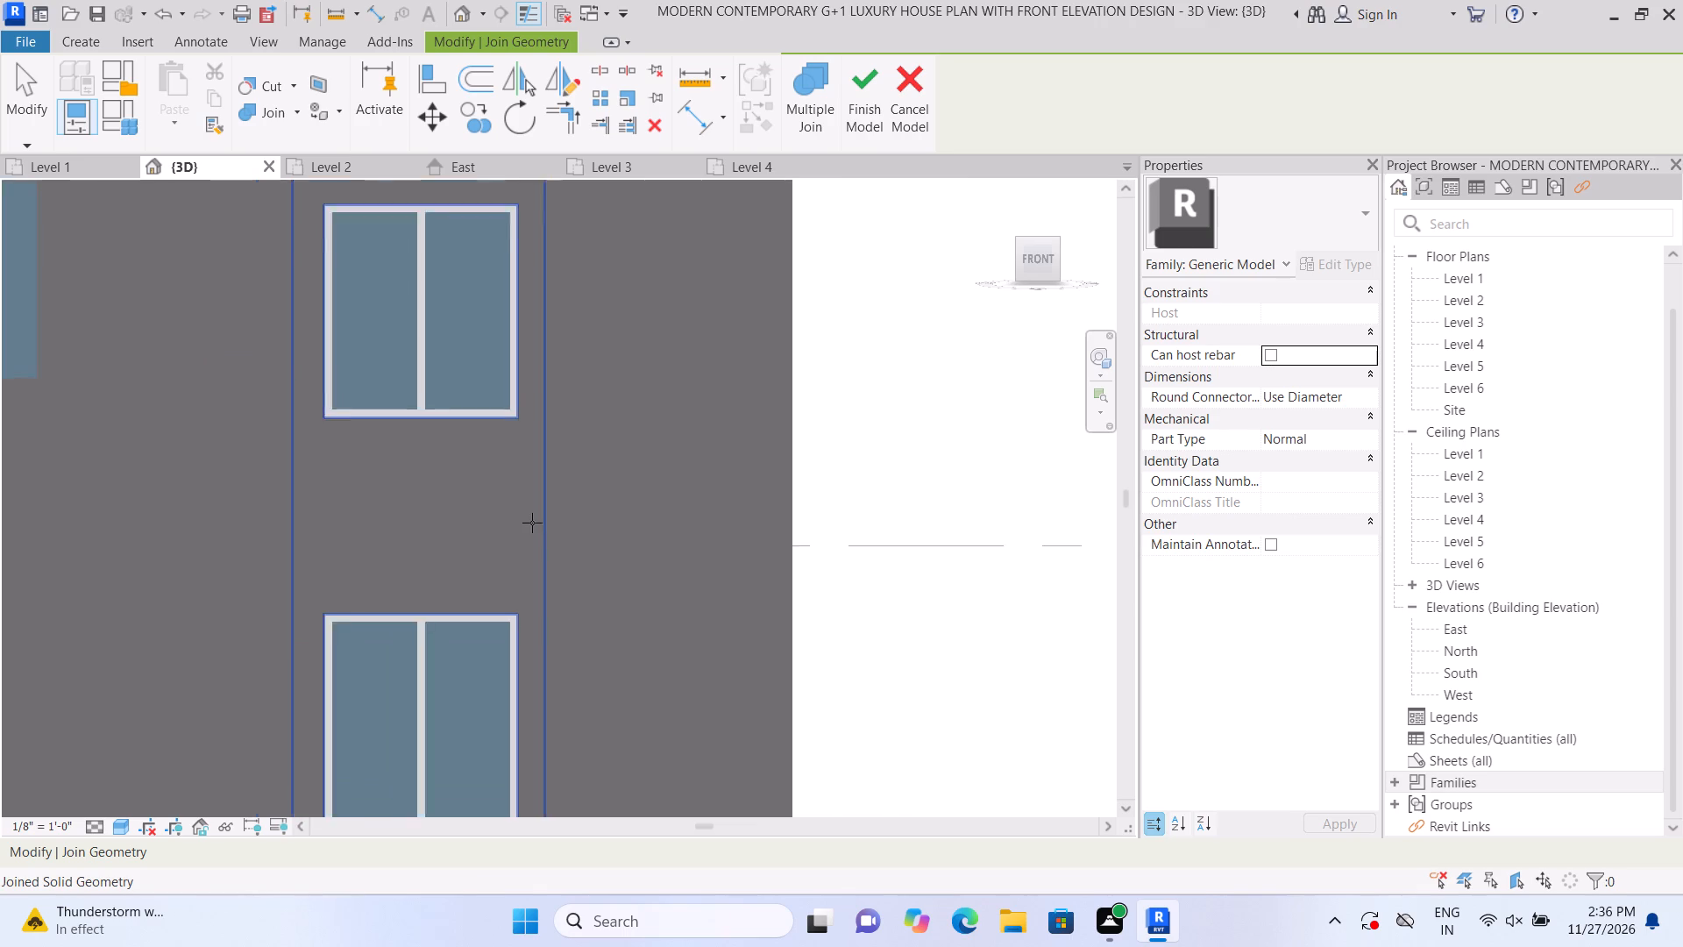
Sketch a rectangle from the lower window's bottom edge to the base, on the picked face beside the window, and finish it as a 2" extrusion.
scroll(532, 523, "down", 3)
middle_click_drag(857, 557, 846, 466)
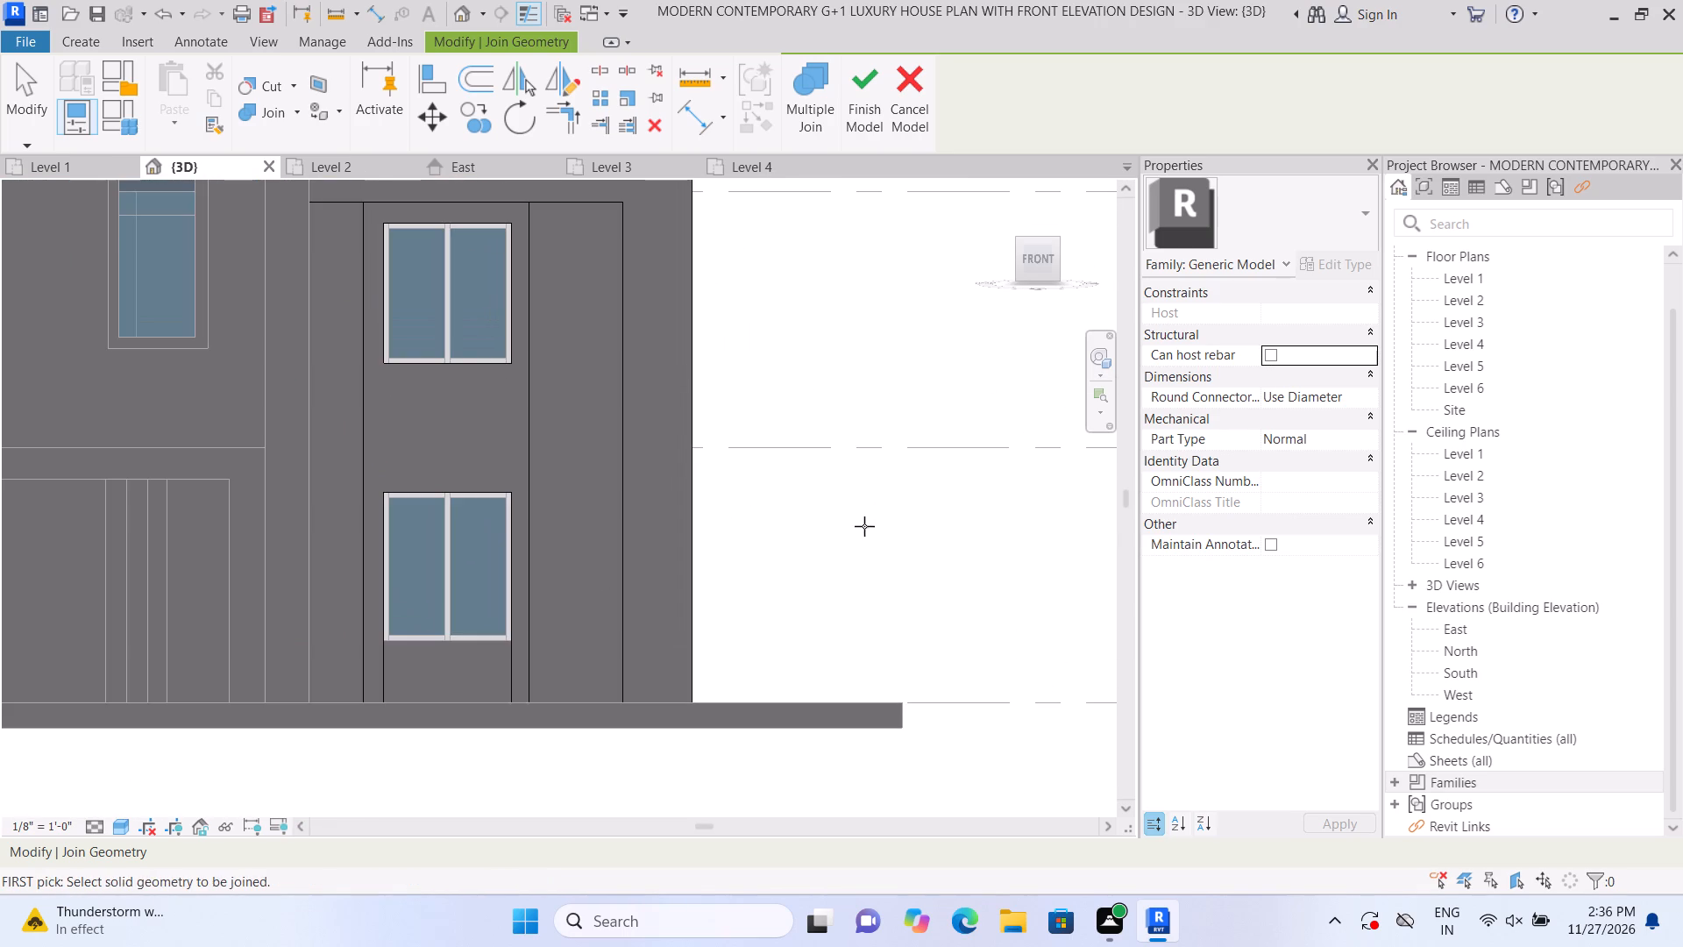
left_click(73, 48)
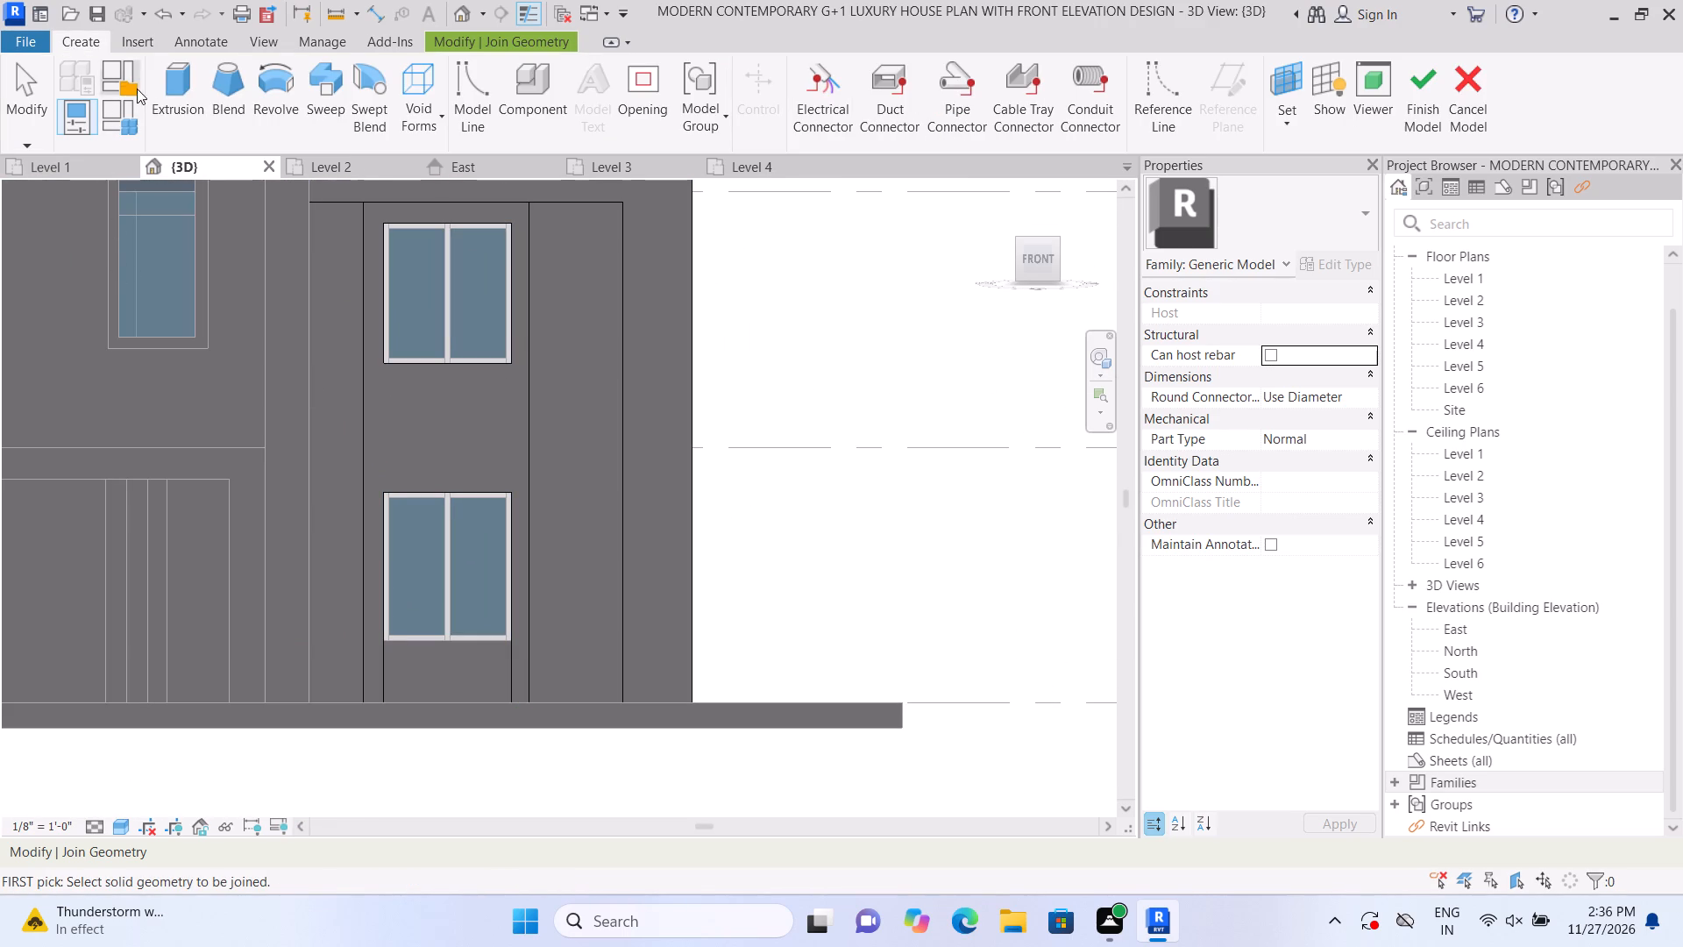
left_click(157, 89)
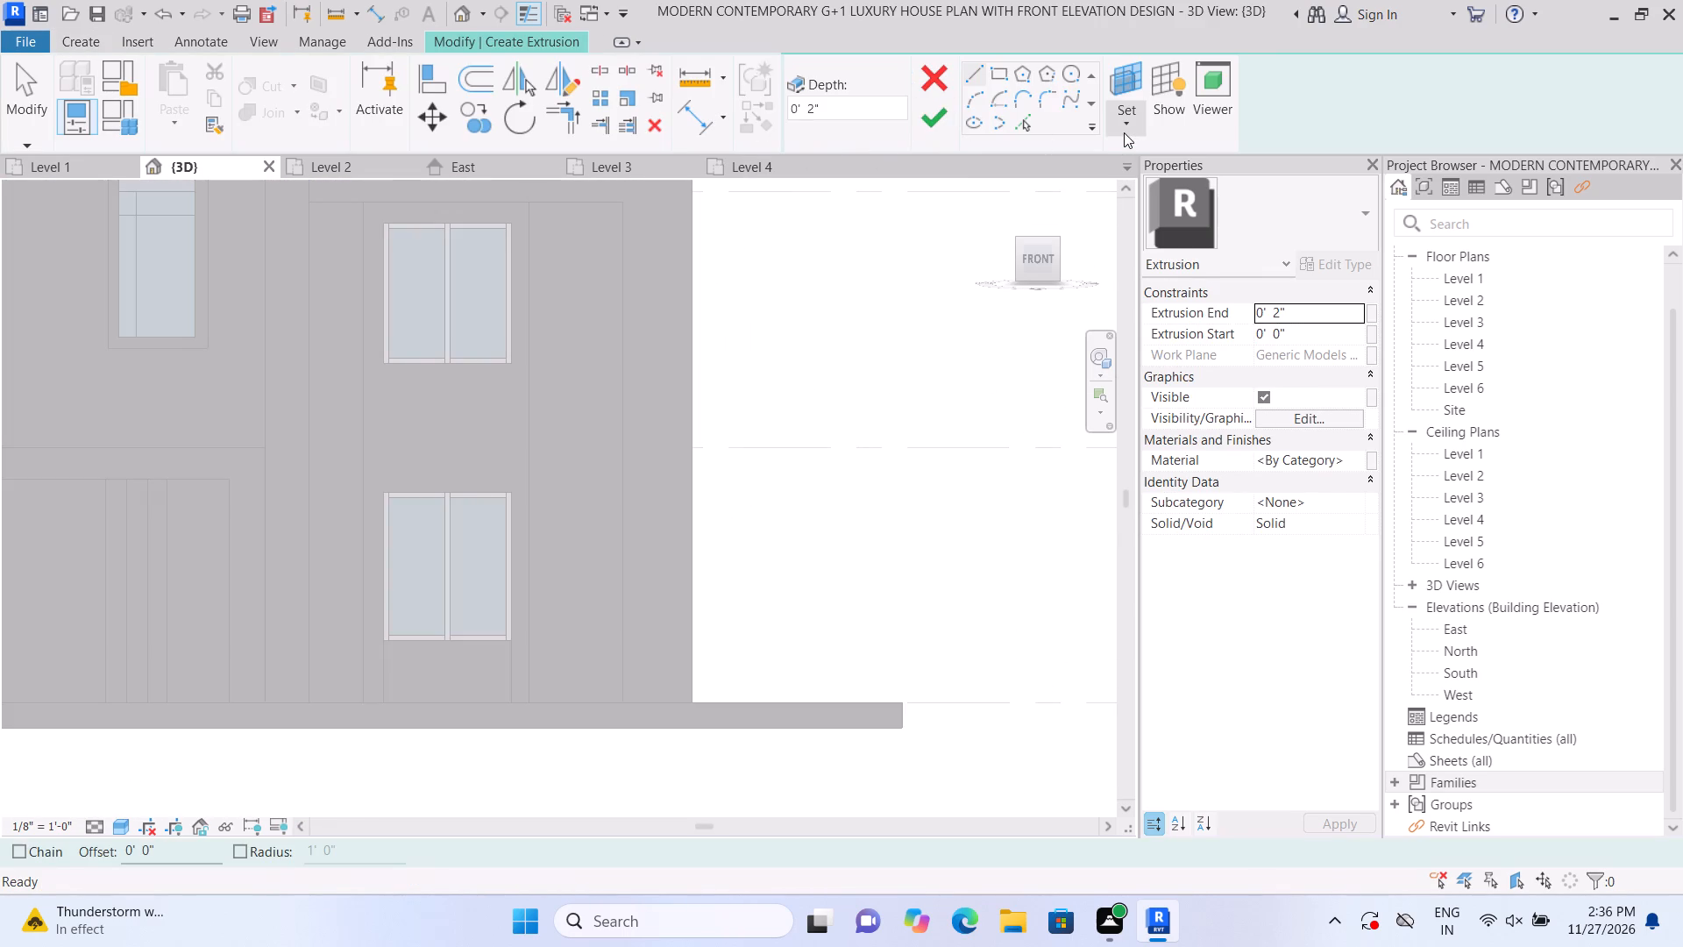
double_click(1124, 132)
left_click(1129, 127)
left_click(1140, 199)
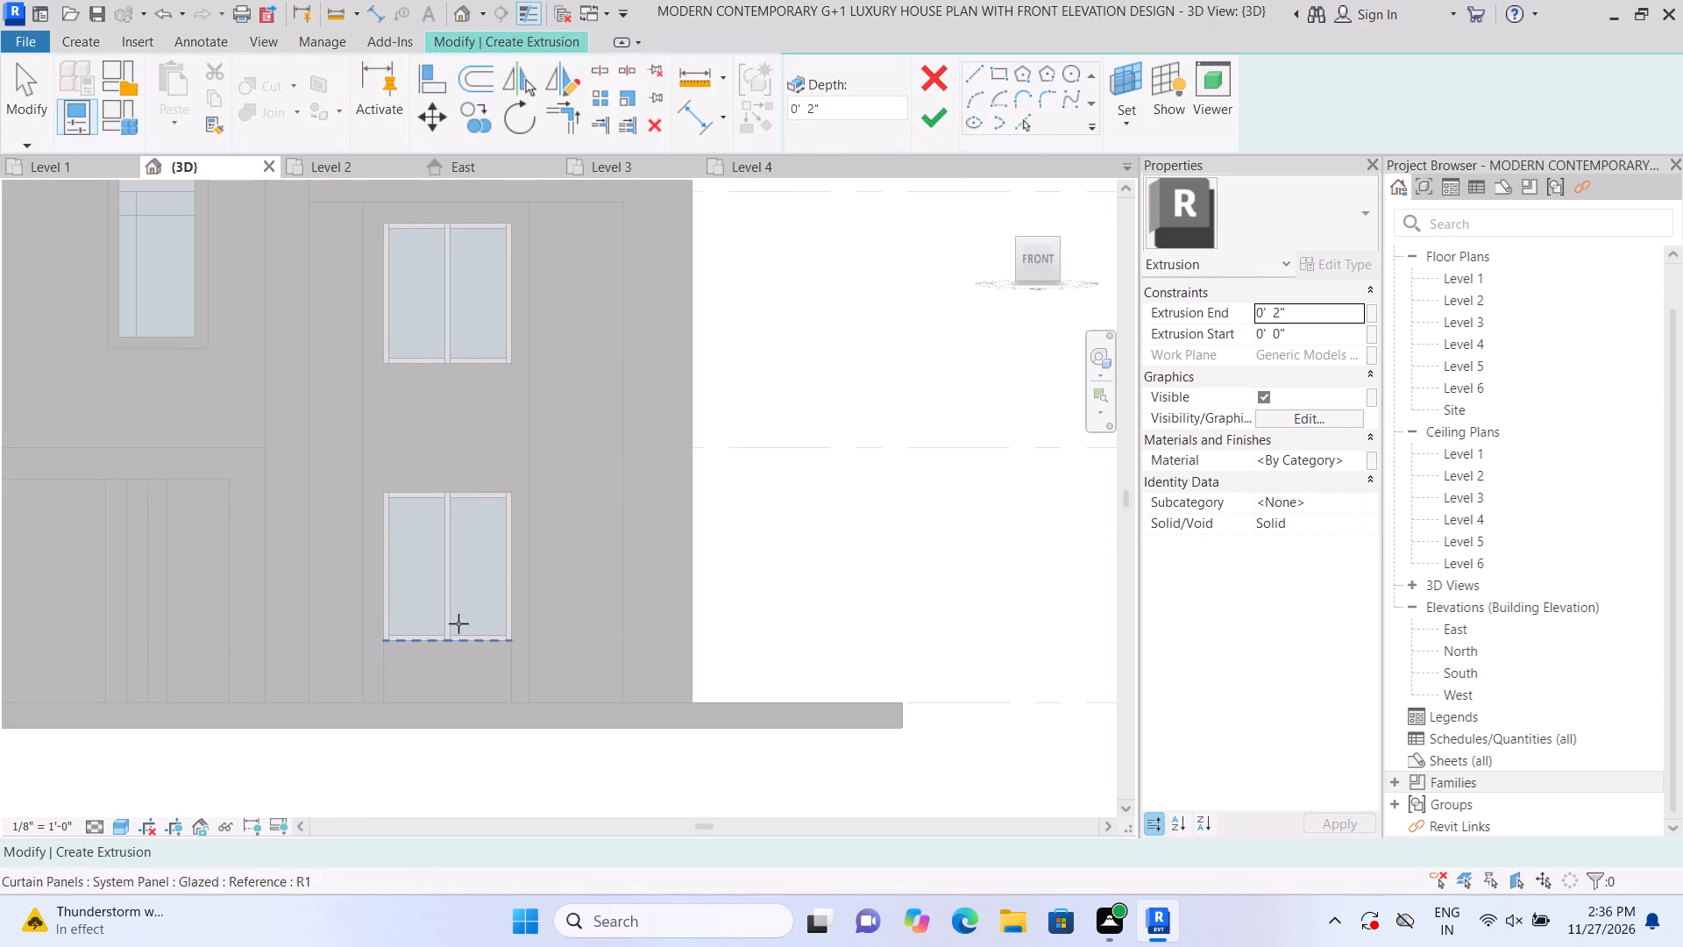
scroll(458, 624, "up", 2)
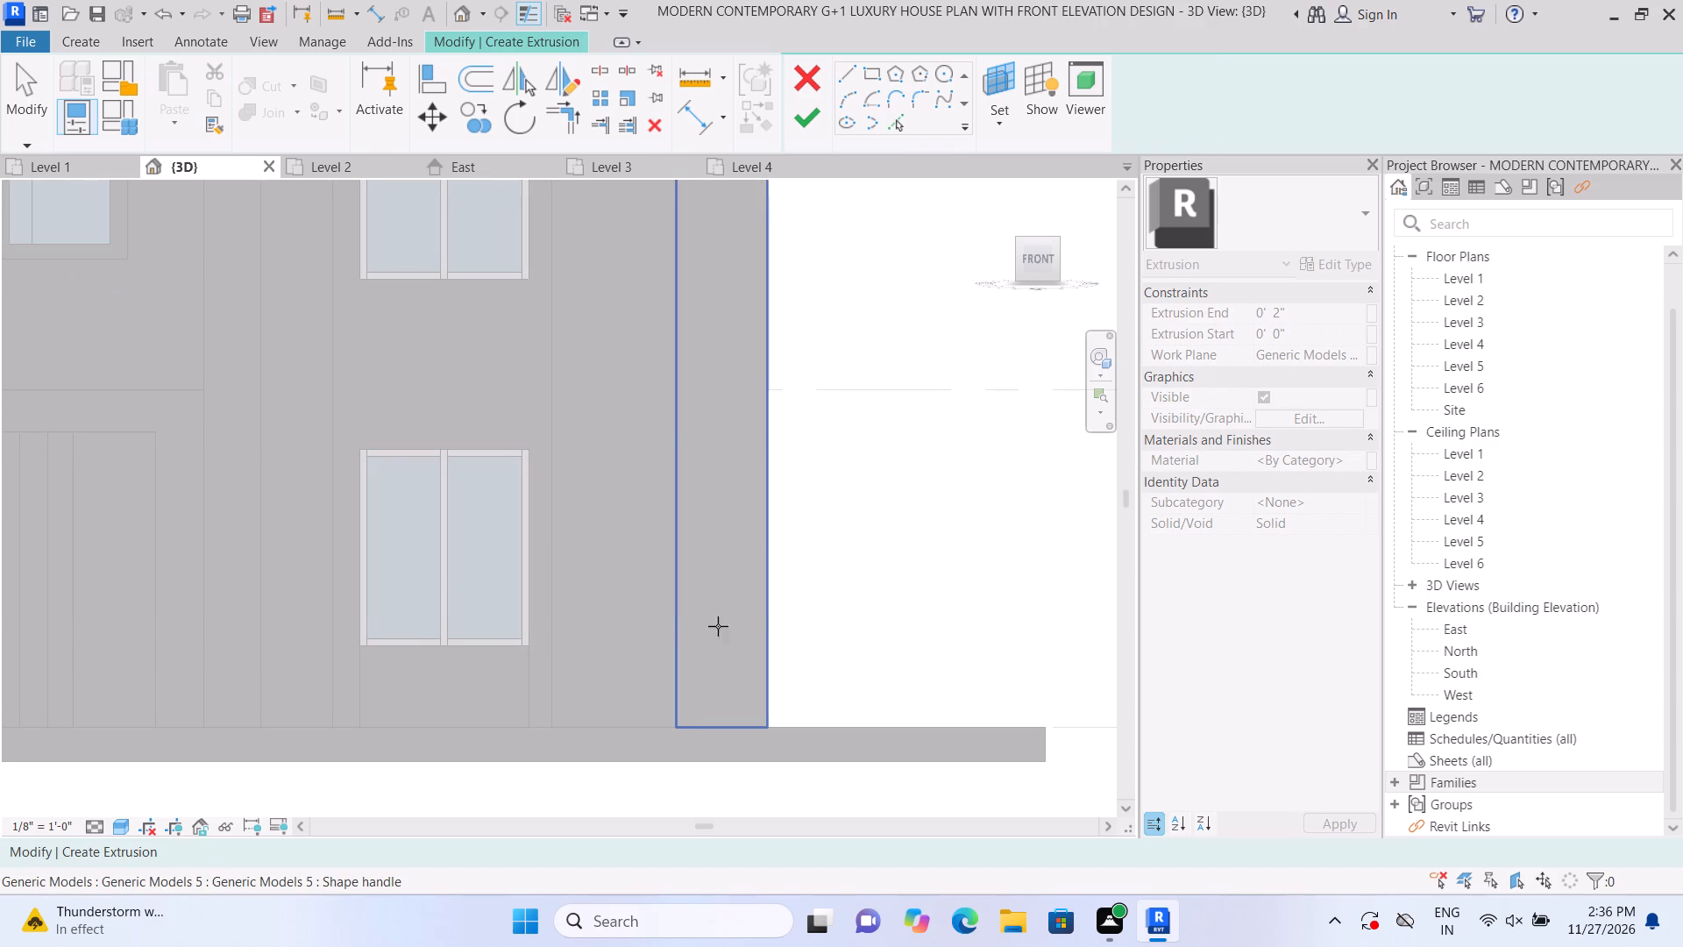
left_click(610, 604)
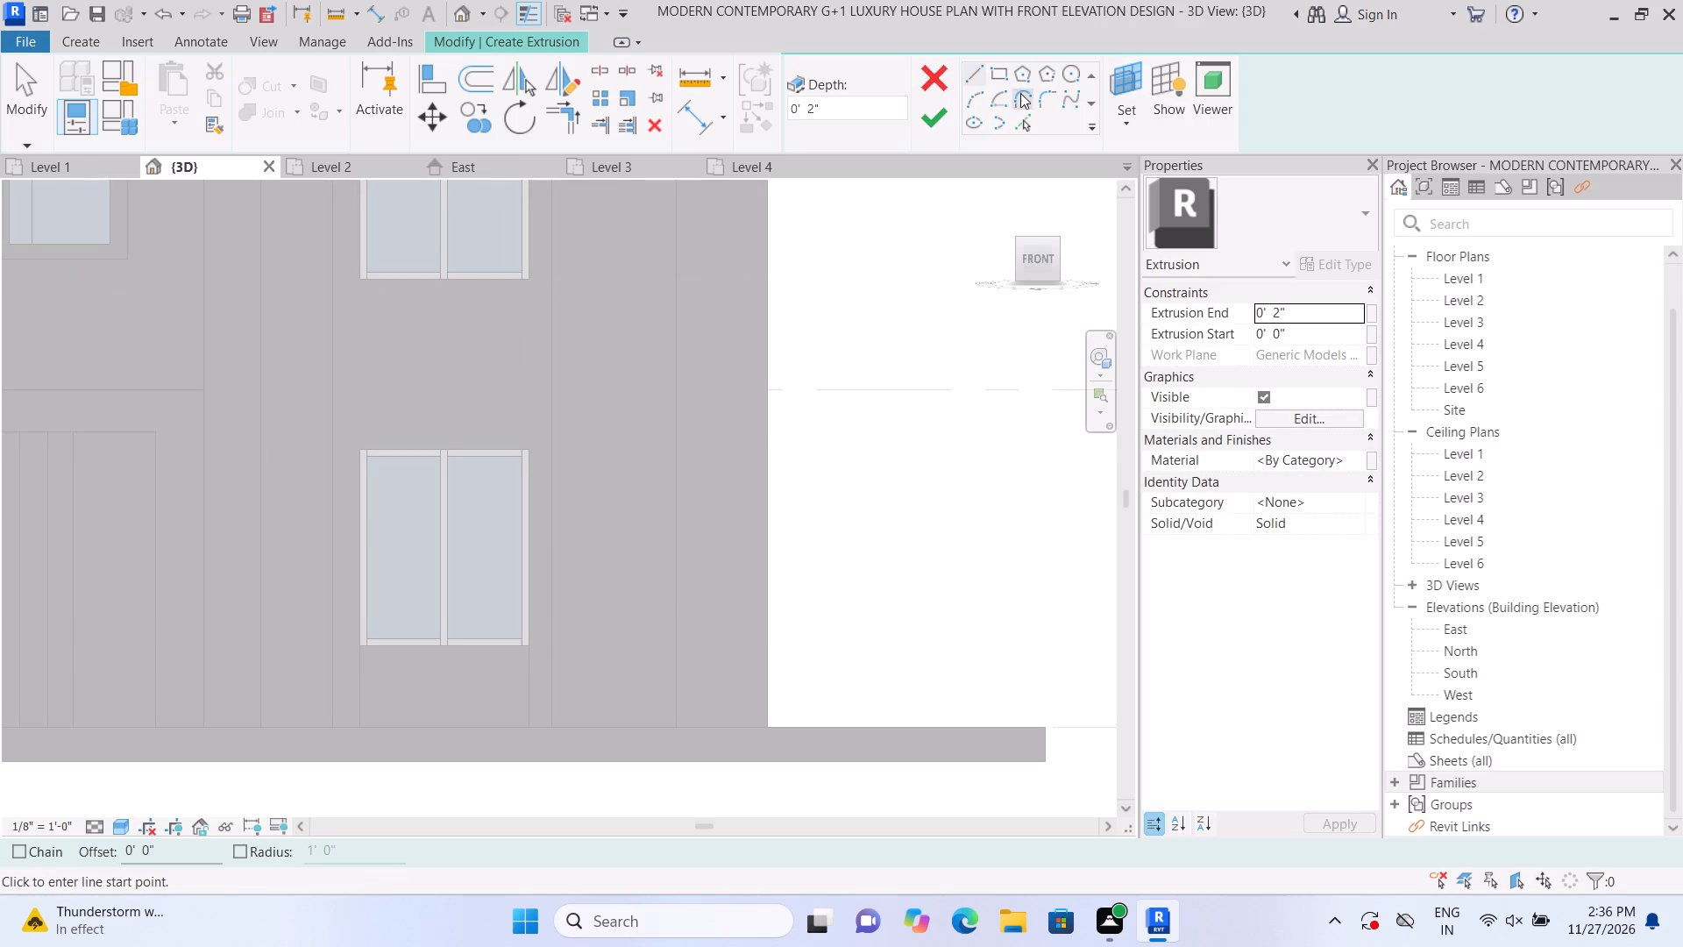
left_click(991, 82)
scroll(378, 685, "up", 3)
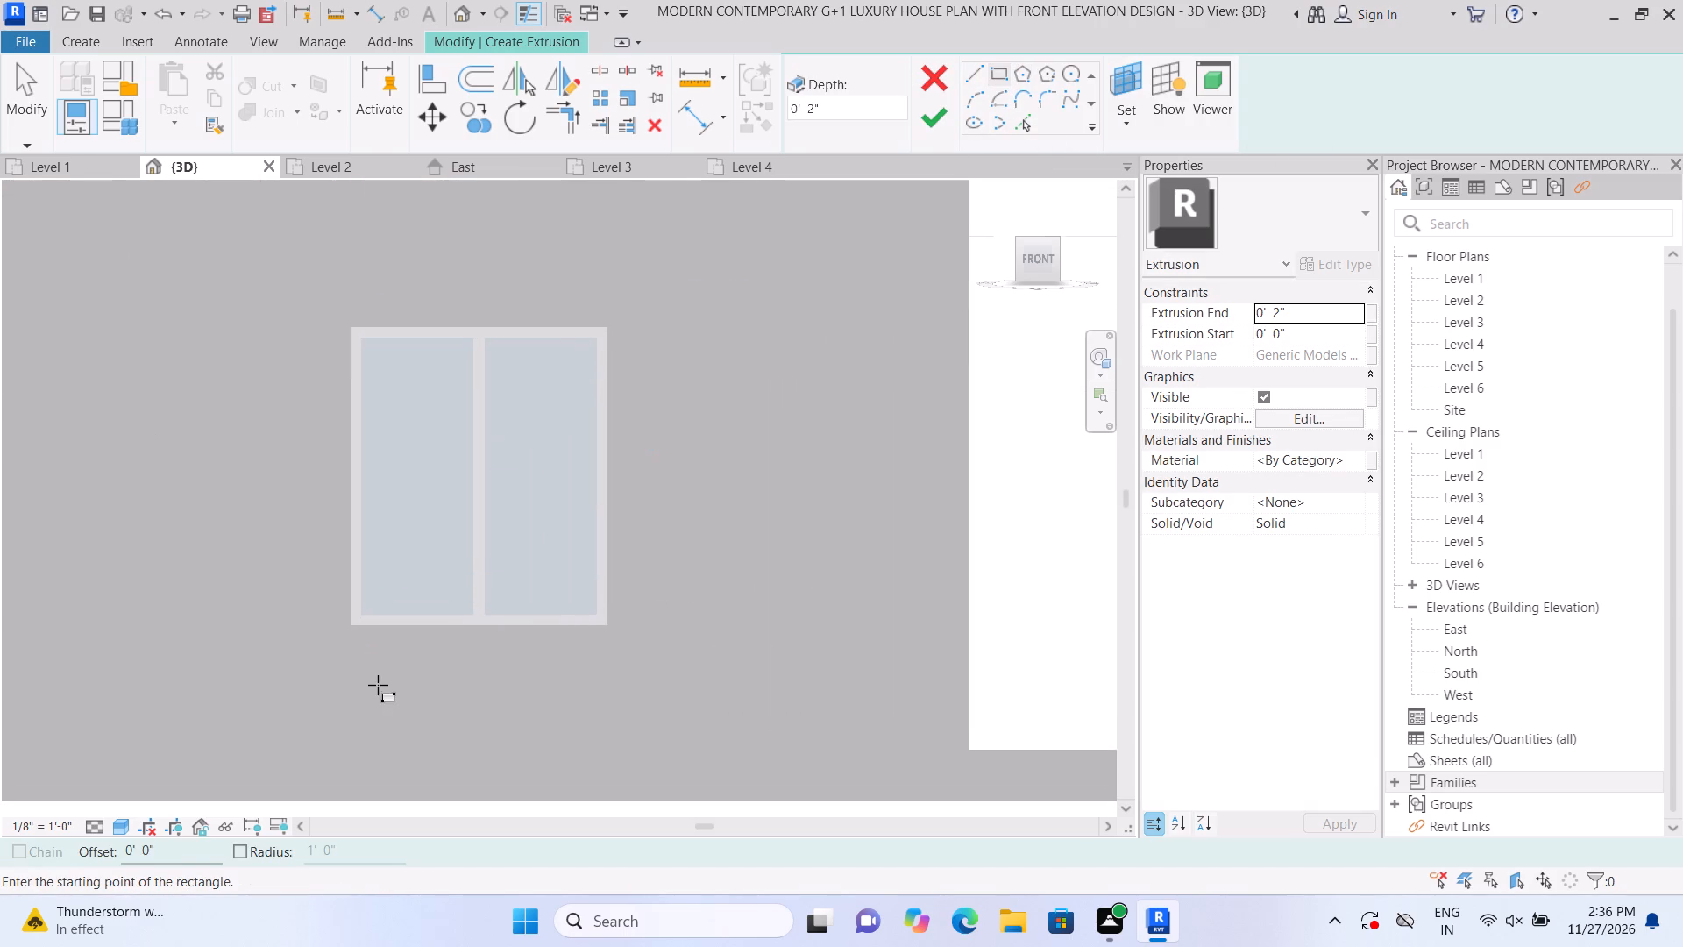
left_click(354, 628)
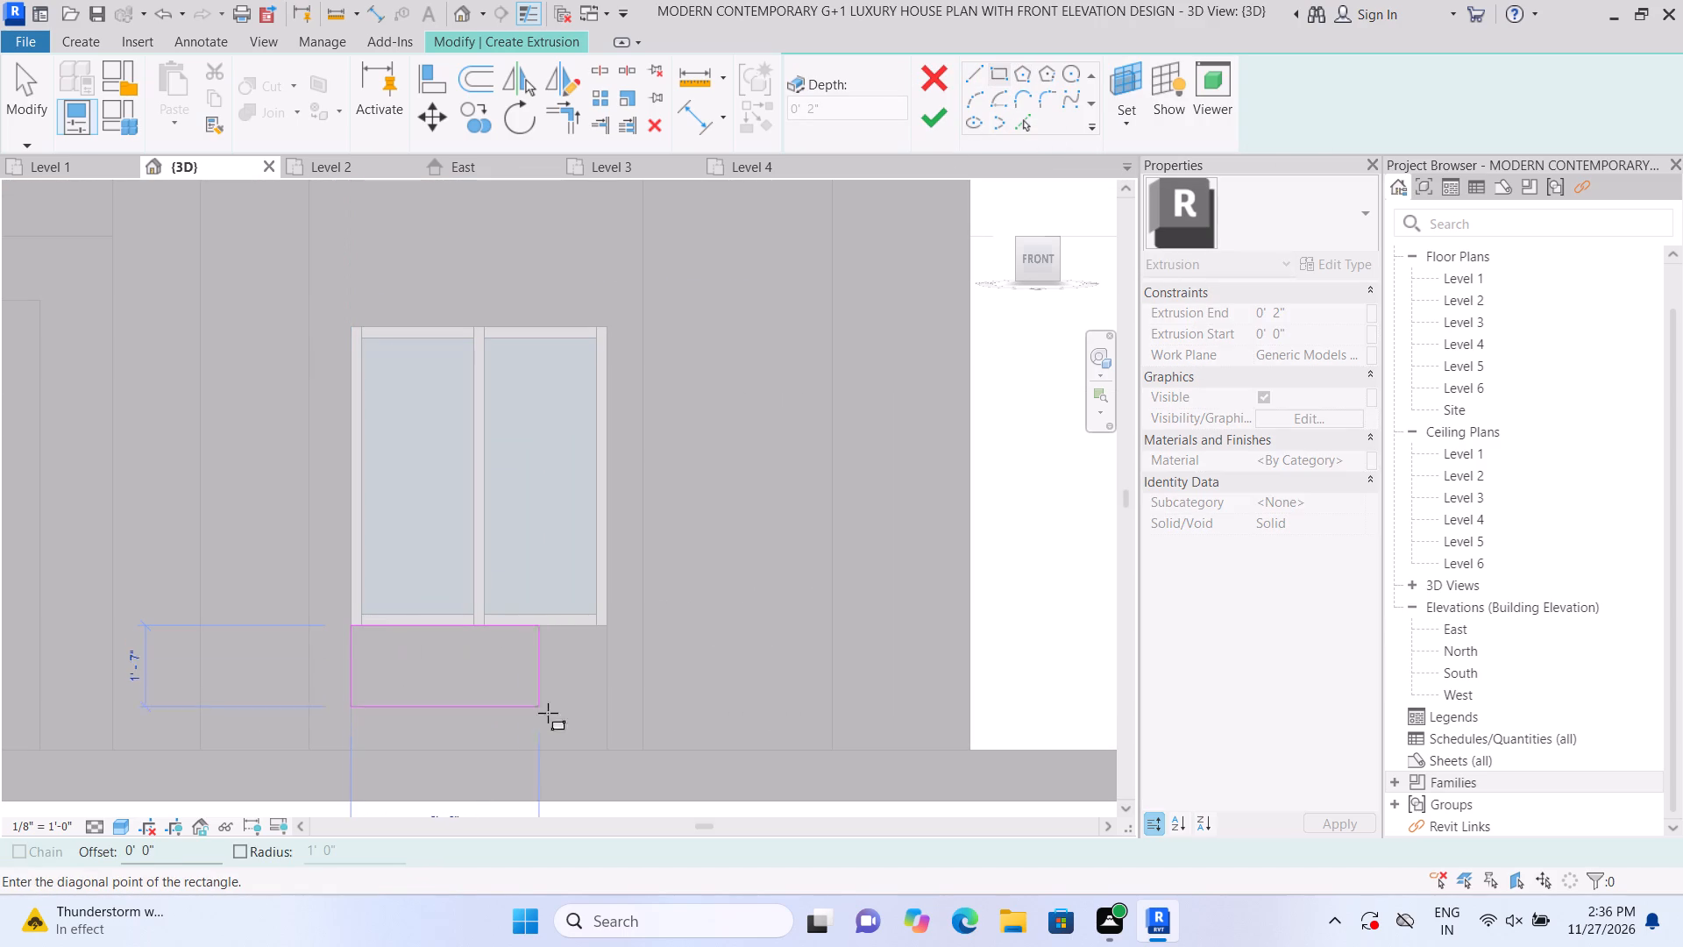
double_click(604, 747)
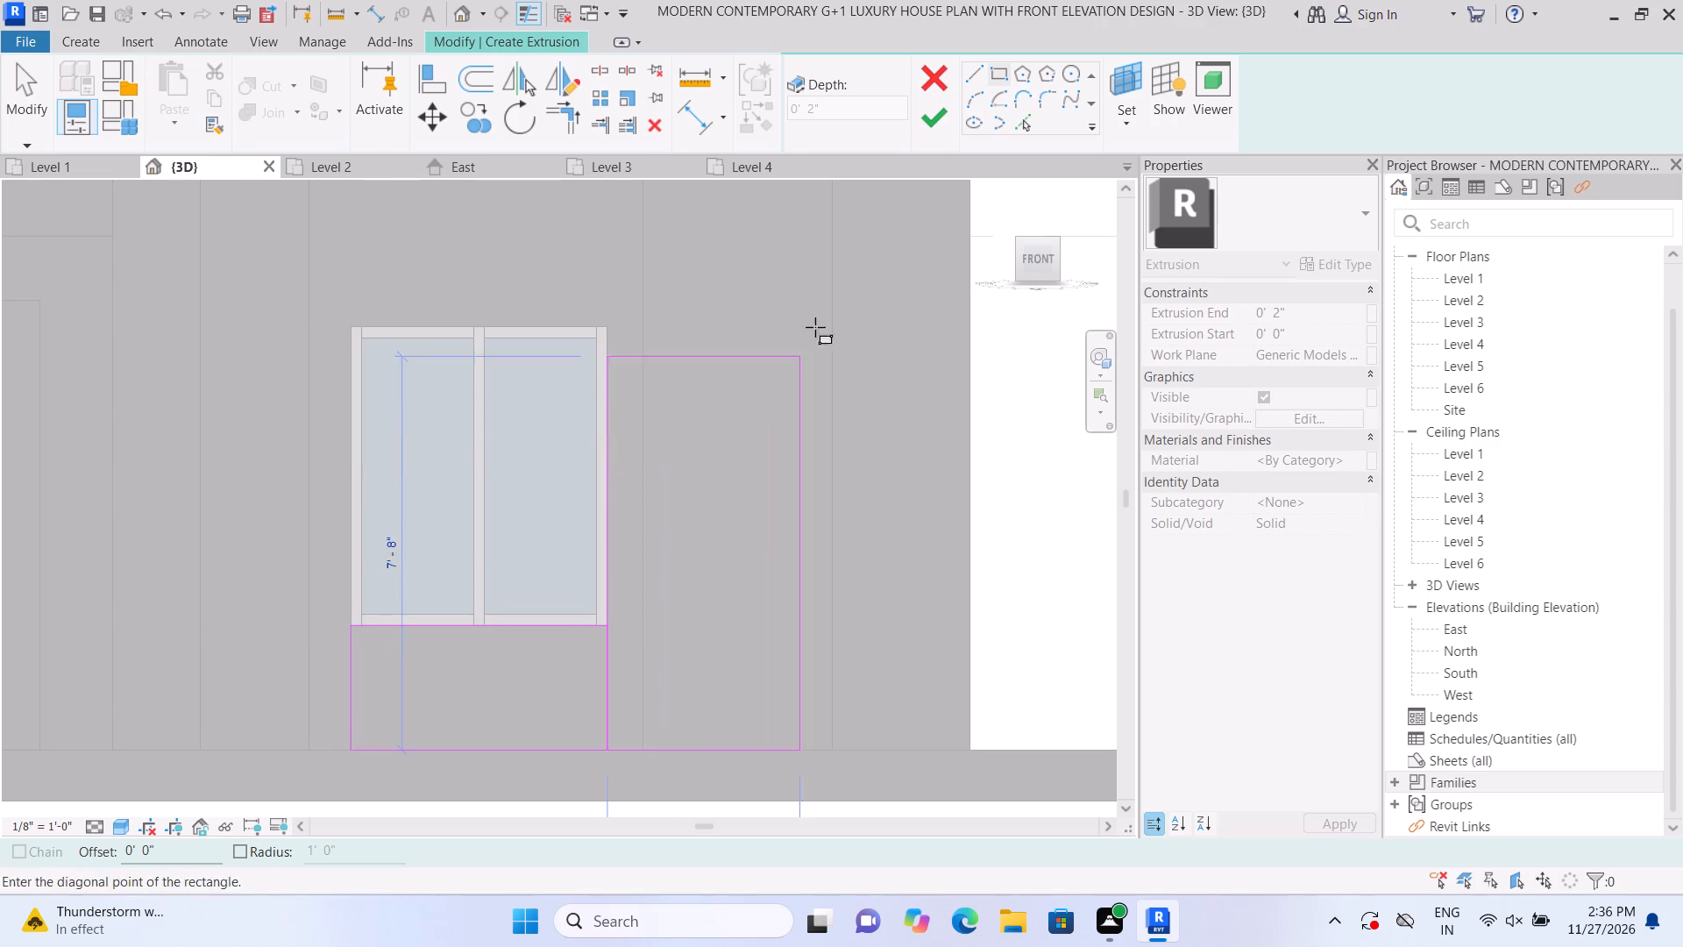
left_click(932, 116)
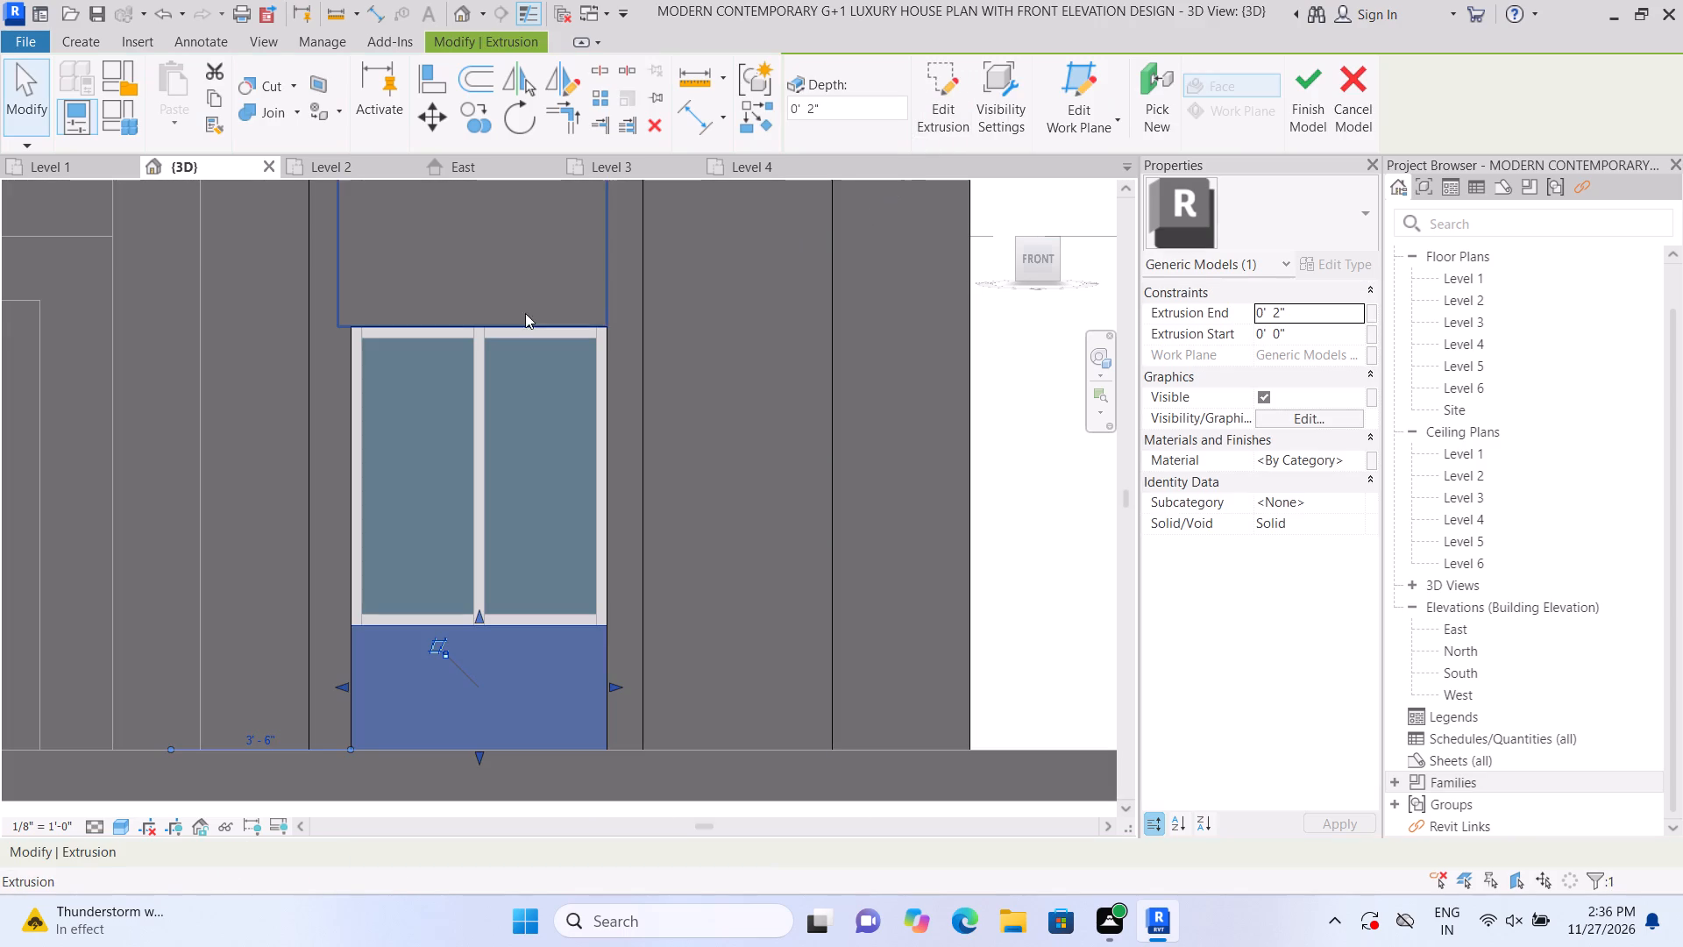
Join the new panel below the lower window with the adjacent facade geometry using Join Geometry.
left_click(296, 103)
left_click(292, 145)
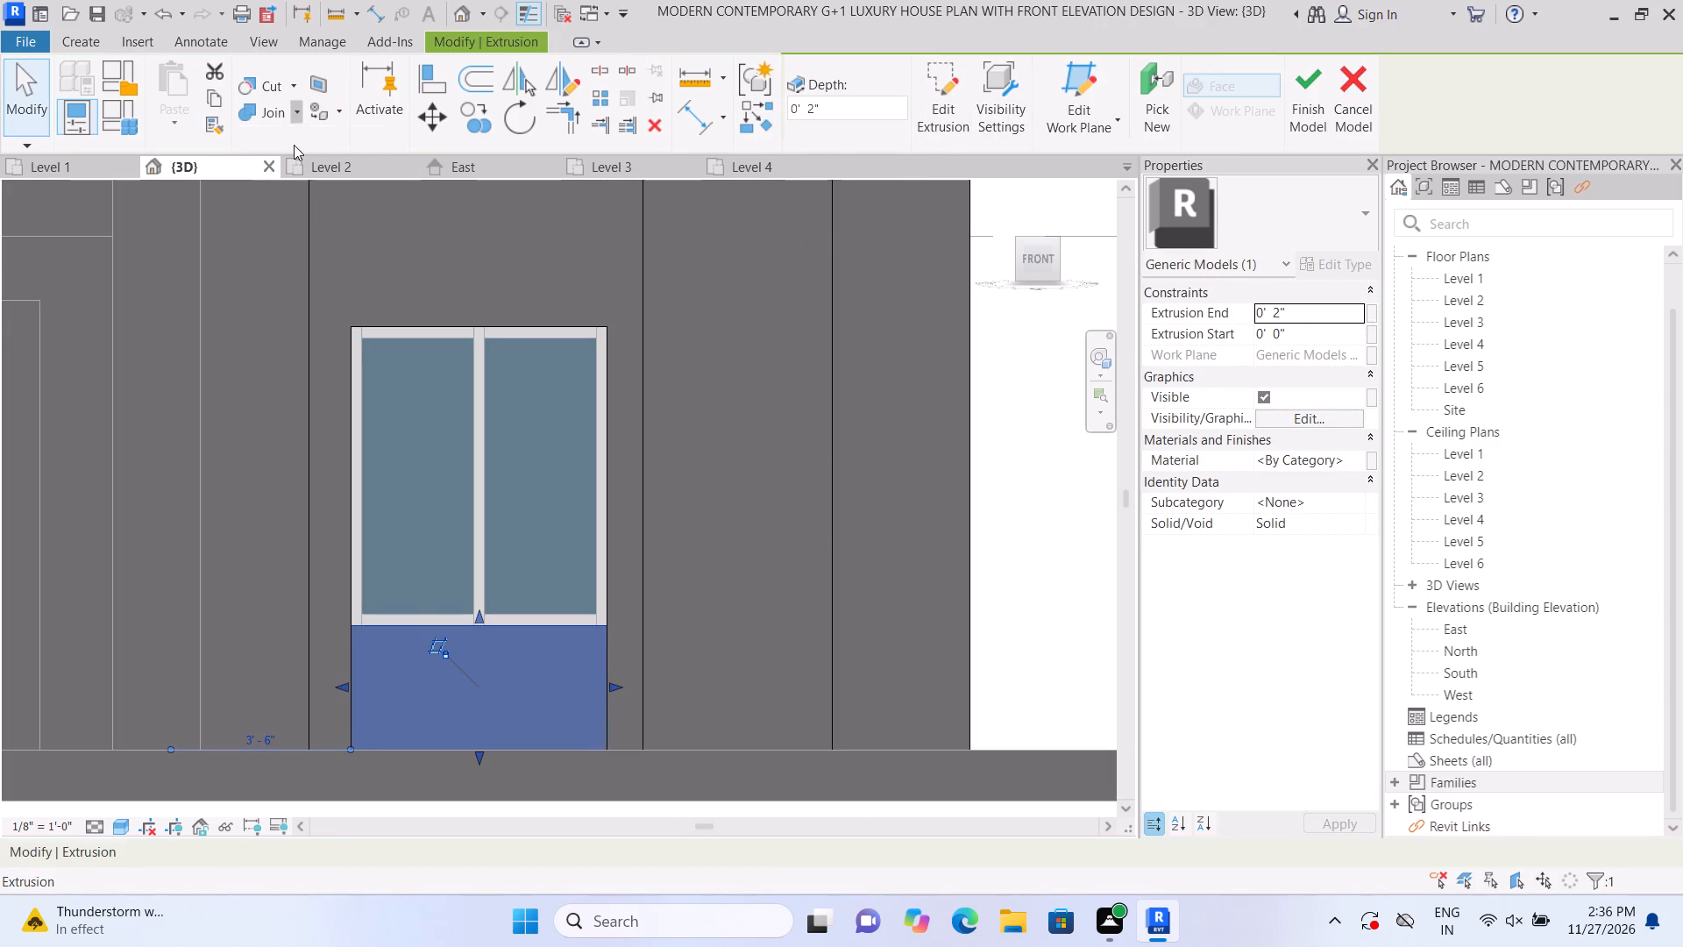
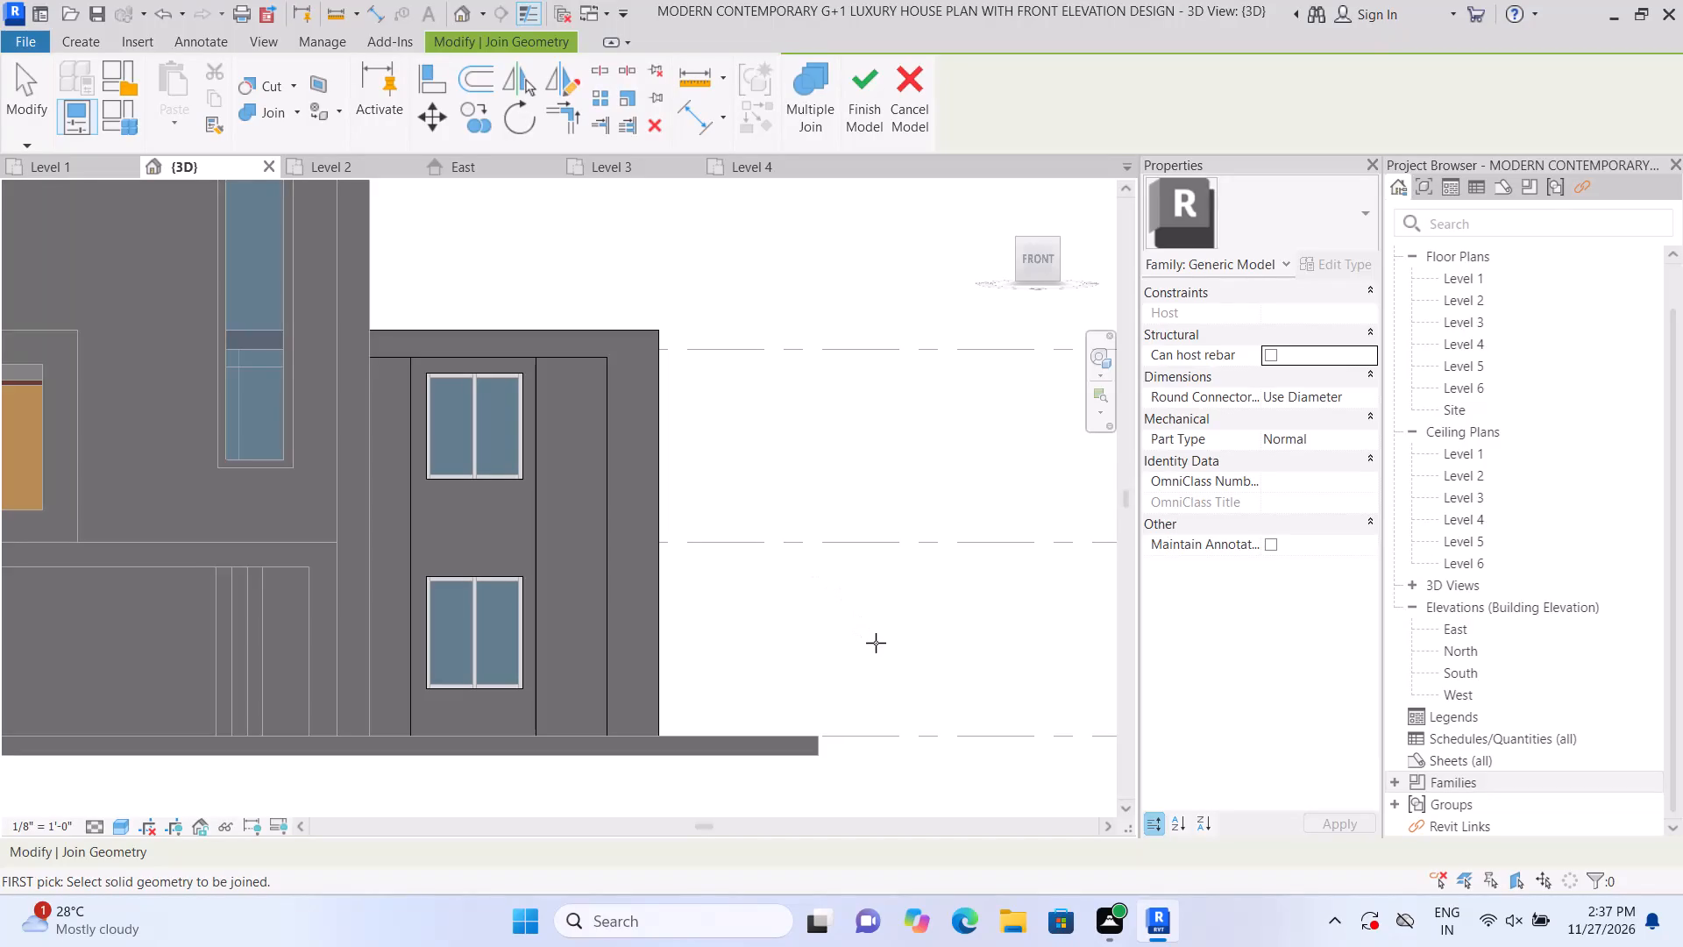
Examine the joined strips and infill panels around the side block's windows from an angled 3D view.
scroll(915, 643, "down", 1)
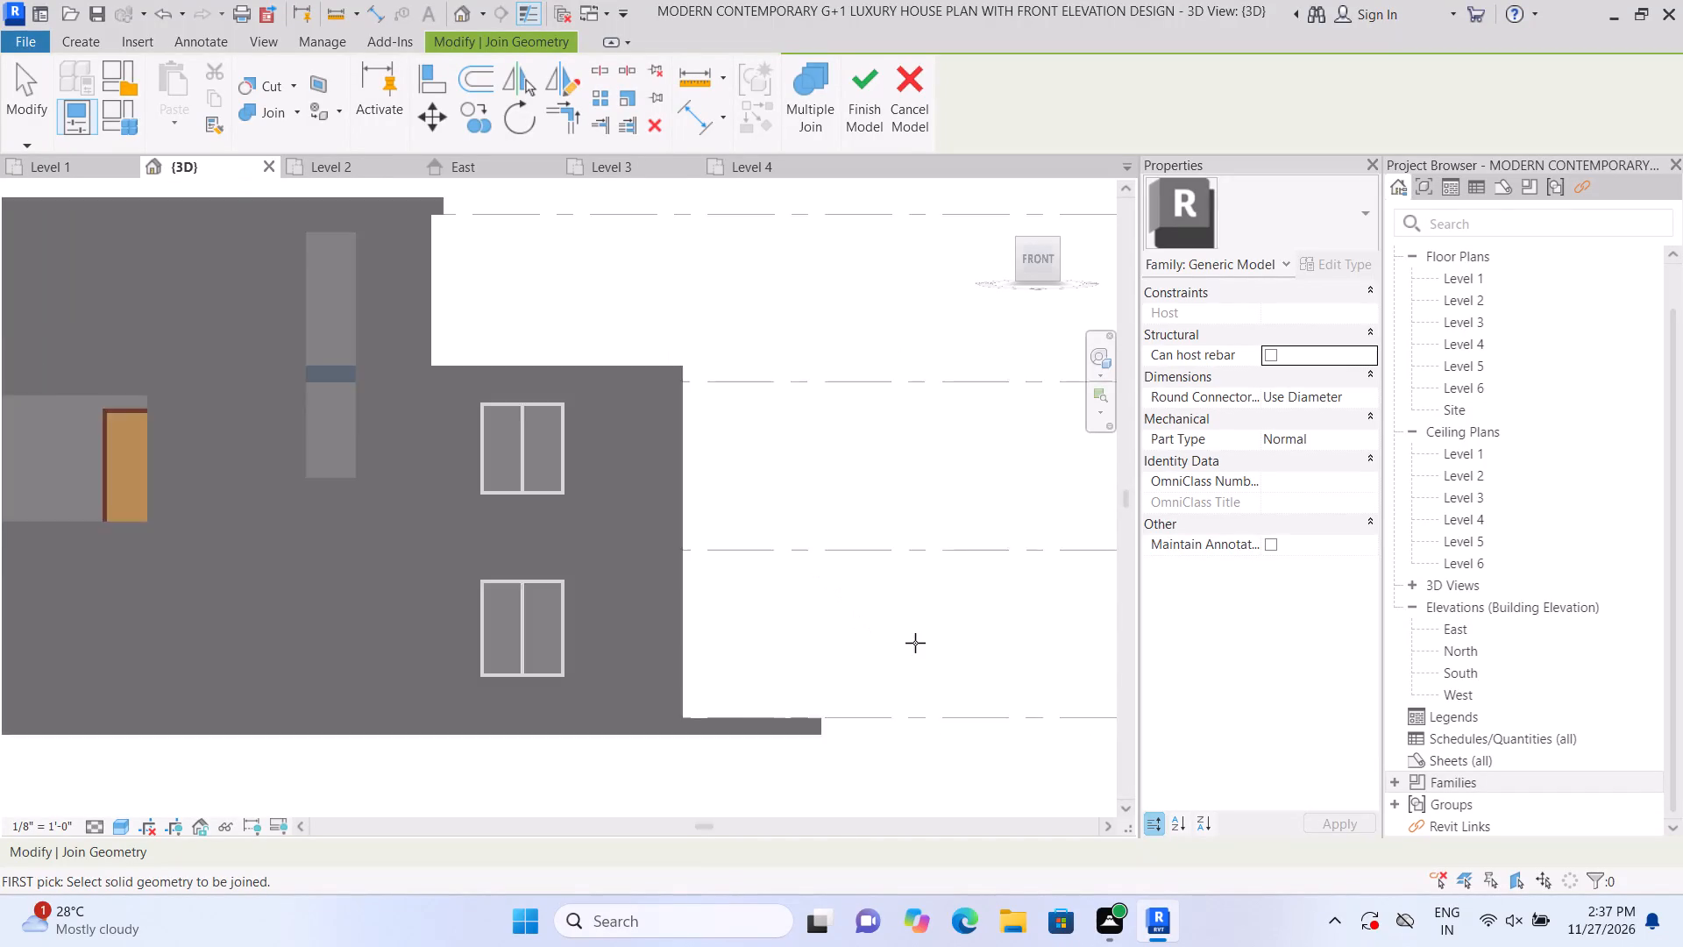
scroll(915, 643, "down", 1)
middle_click_drag(514, 695, 597, 728)
middle_click_drag(615, 751, 368, 768)
scroll(468, 795, "up", 2)
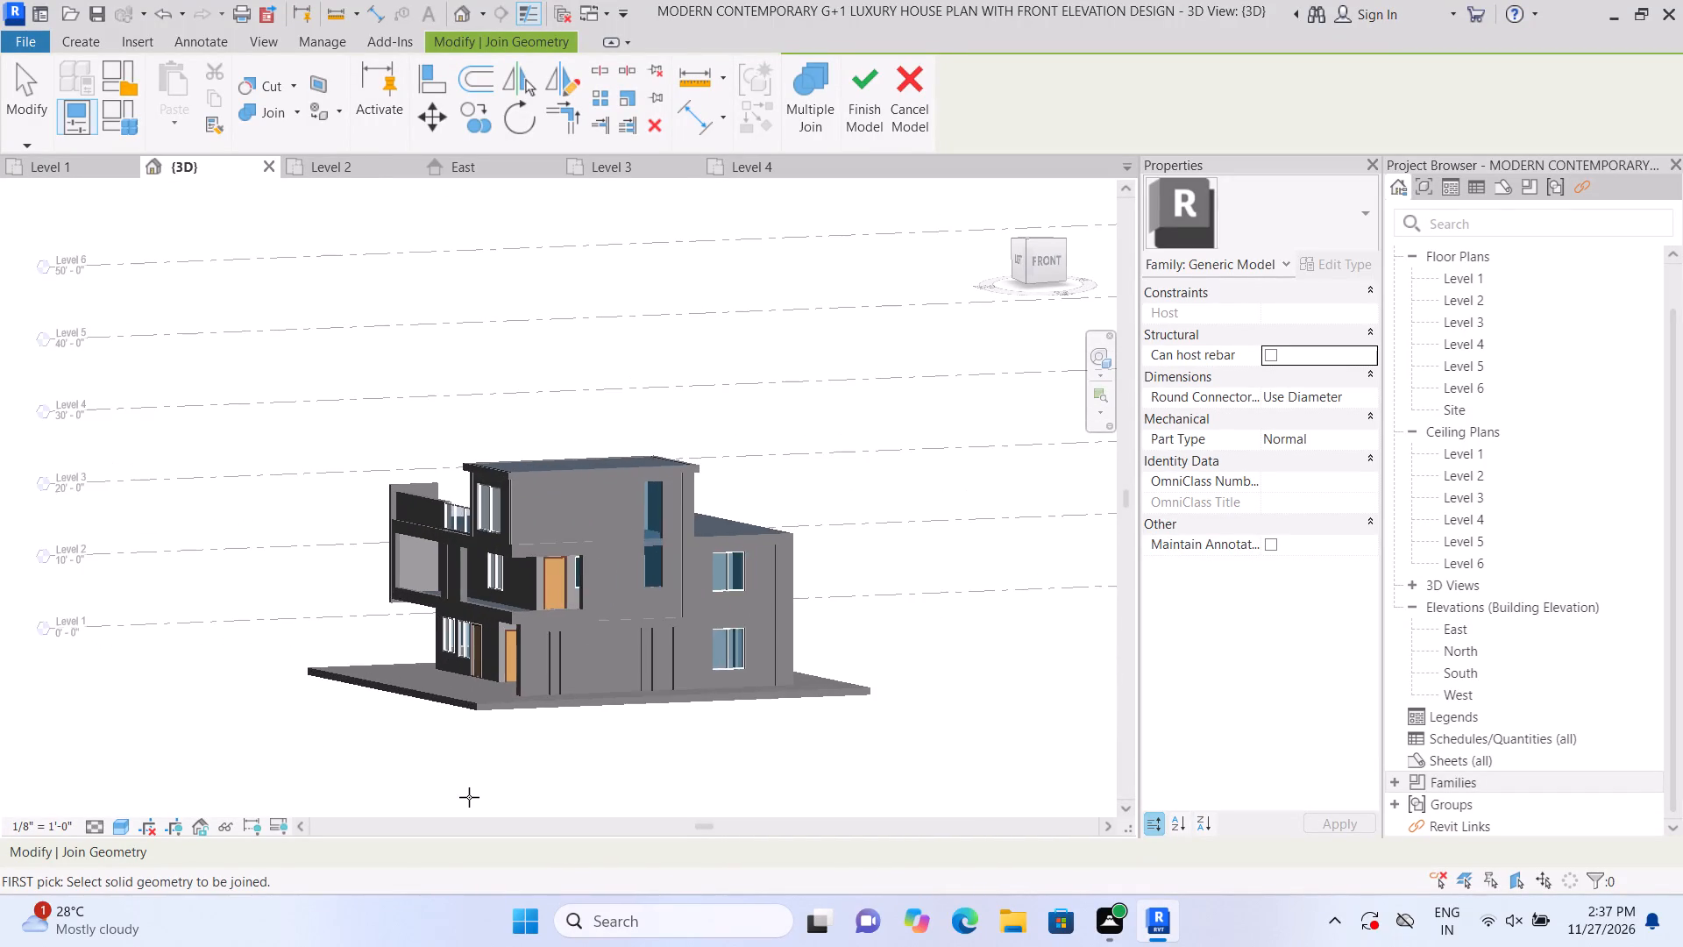
scroll(471, 797, "up", 2)
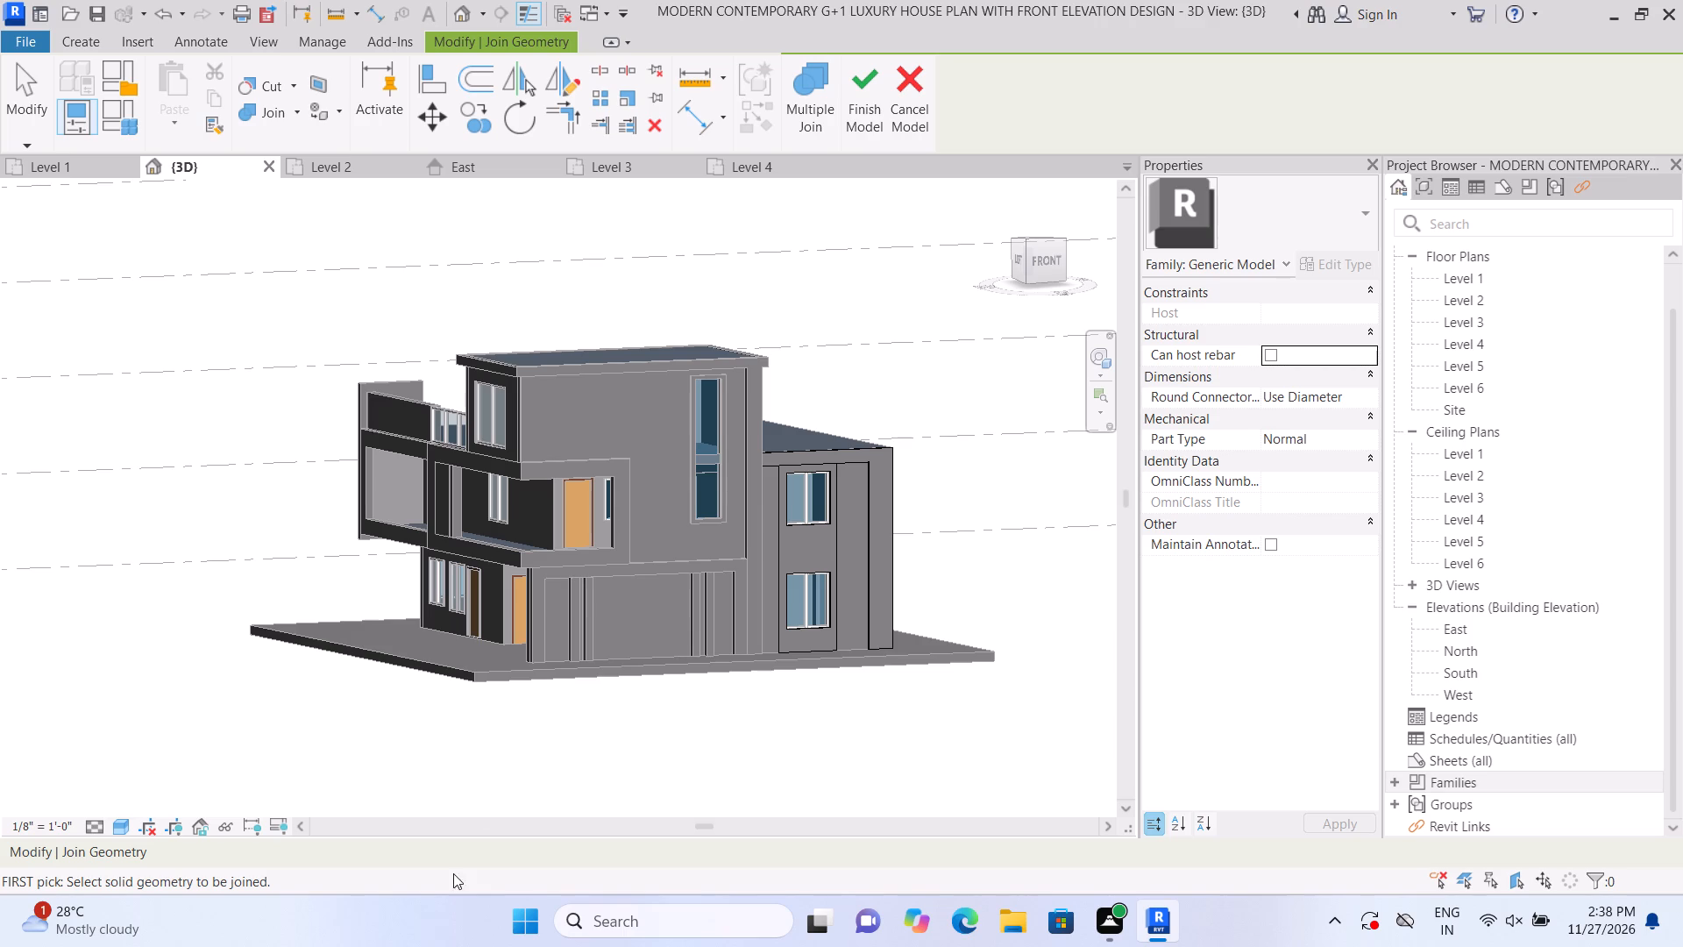
scroll(841, 566, "up", 1)
scroll(912, 545, "up", 5)
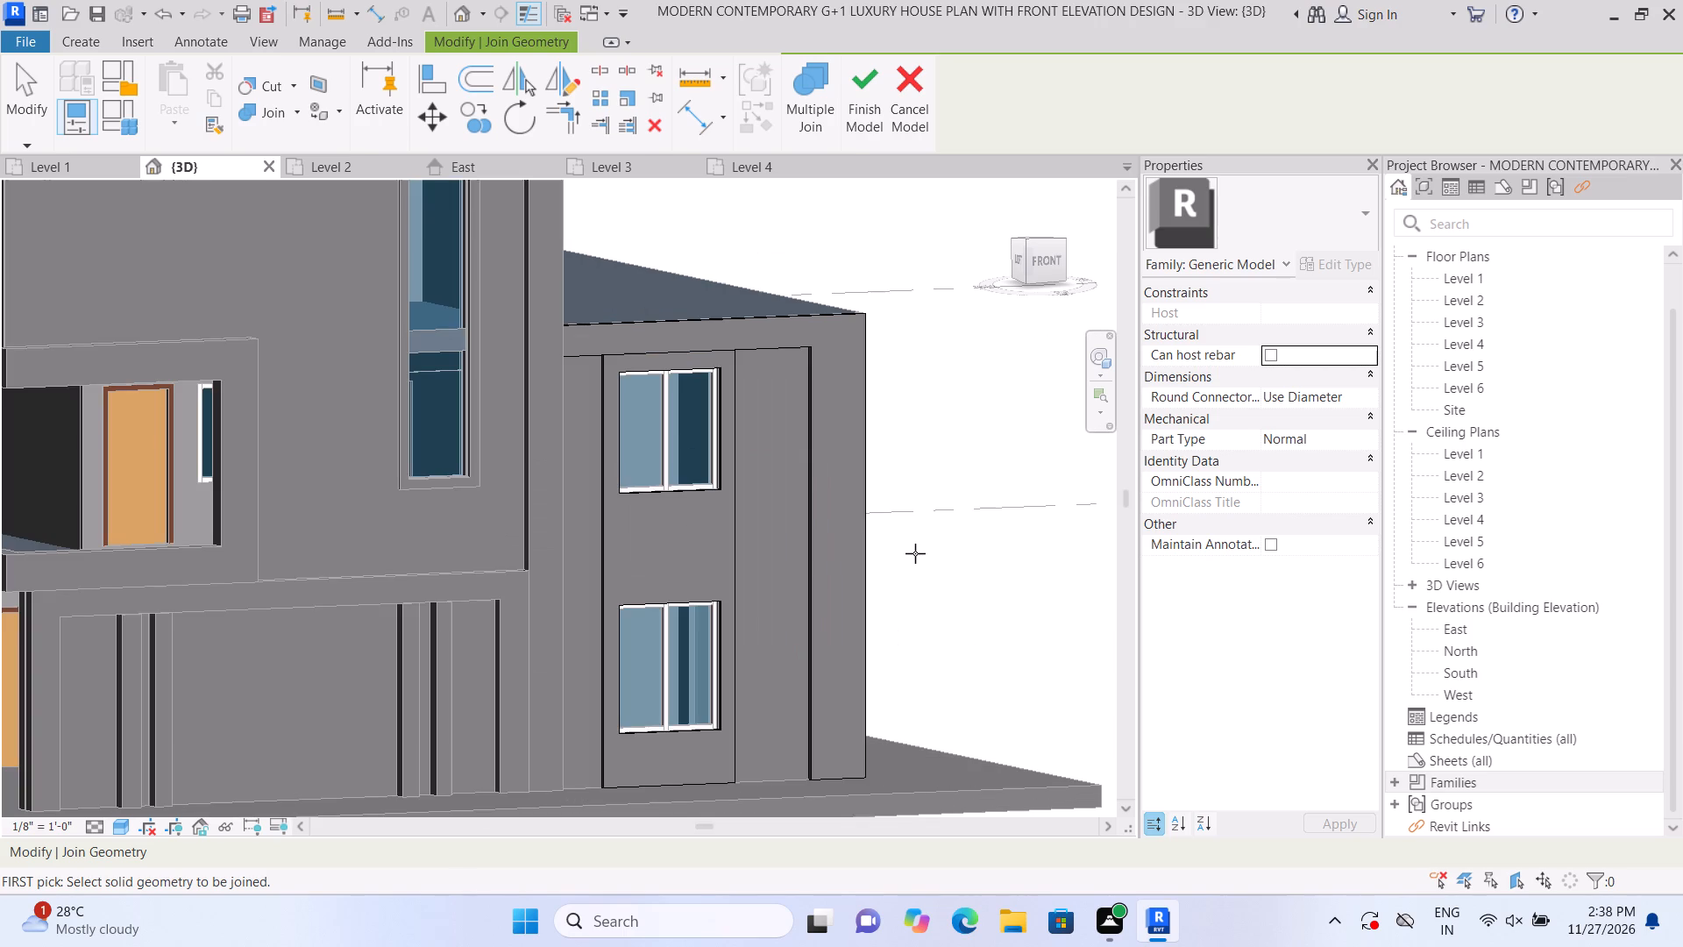
scroll(913, 566, "down", 3)
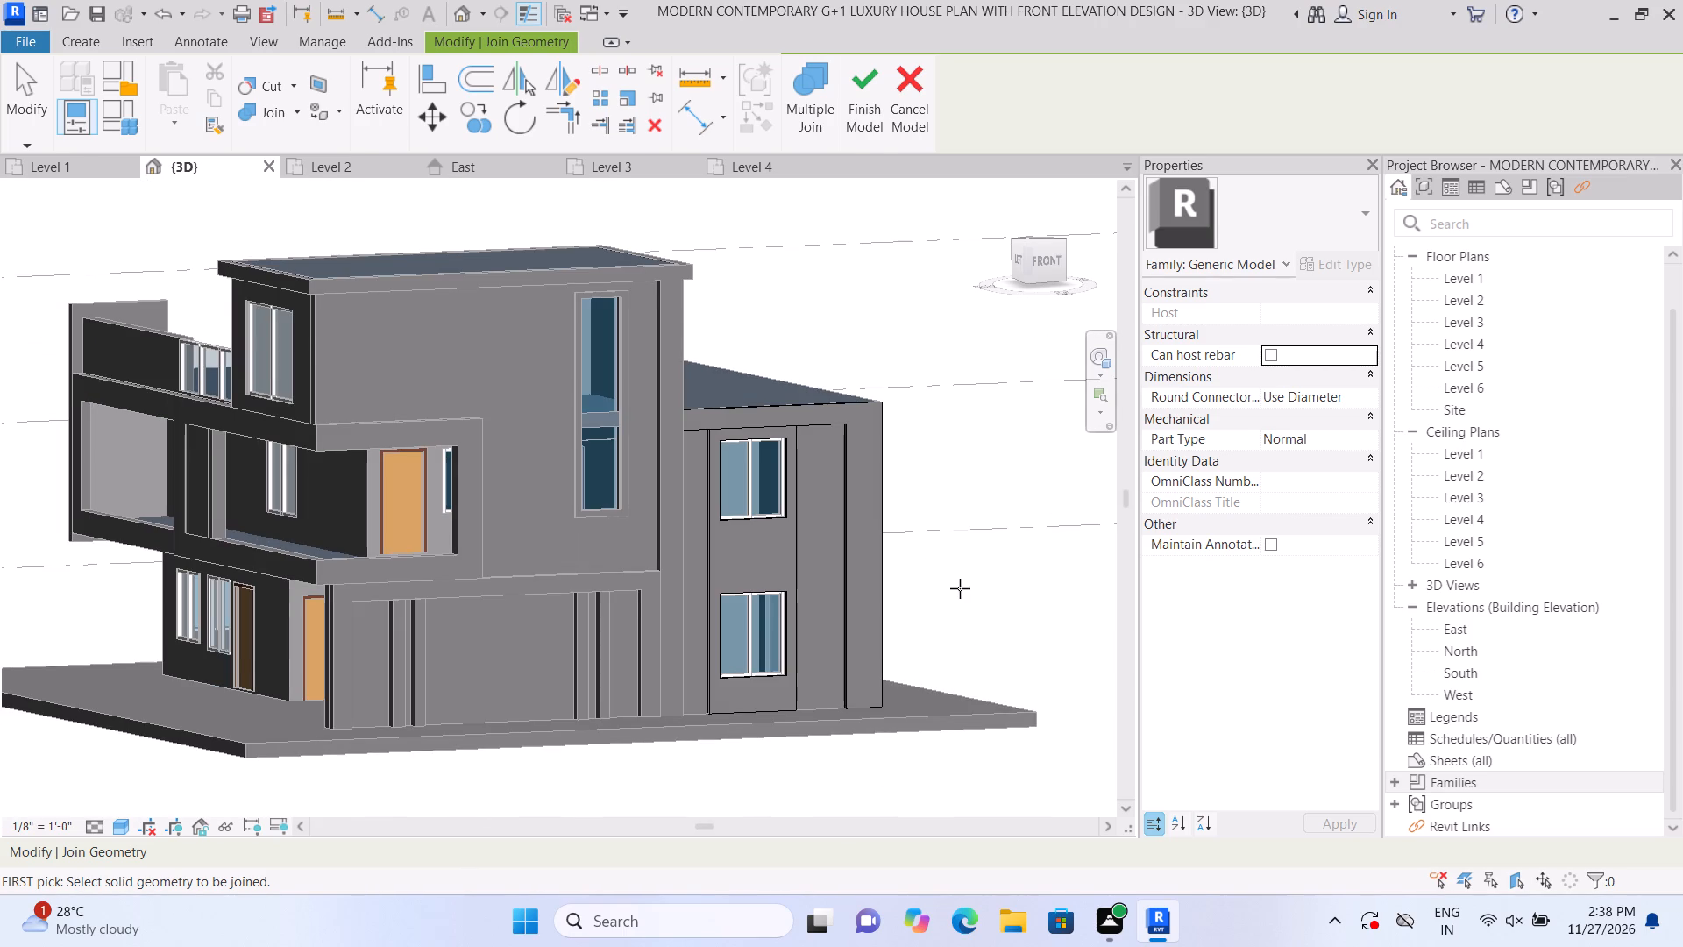
scroll(961, 593, "down", 1)
scroll(961, 596, "up", 2)
middle_click_drag(957, 596, 984, 615, "shift")
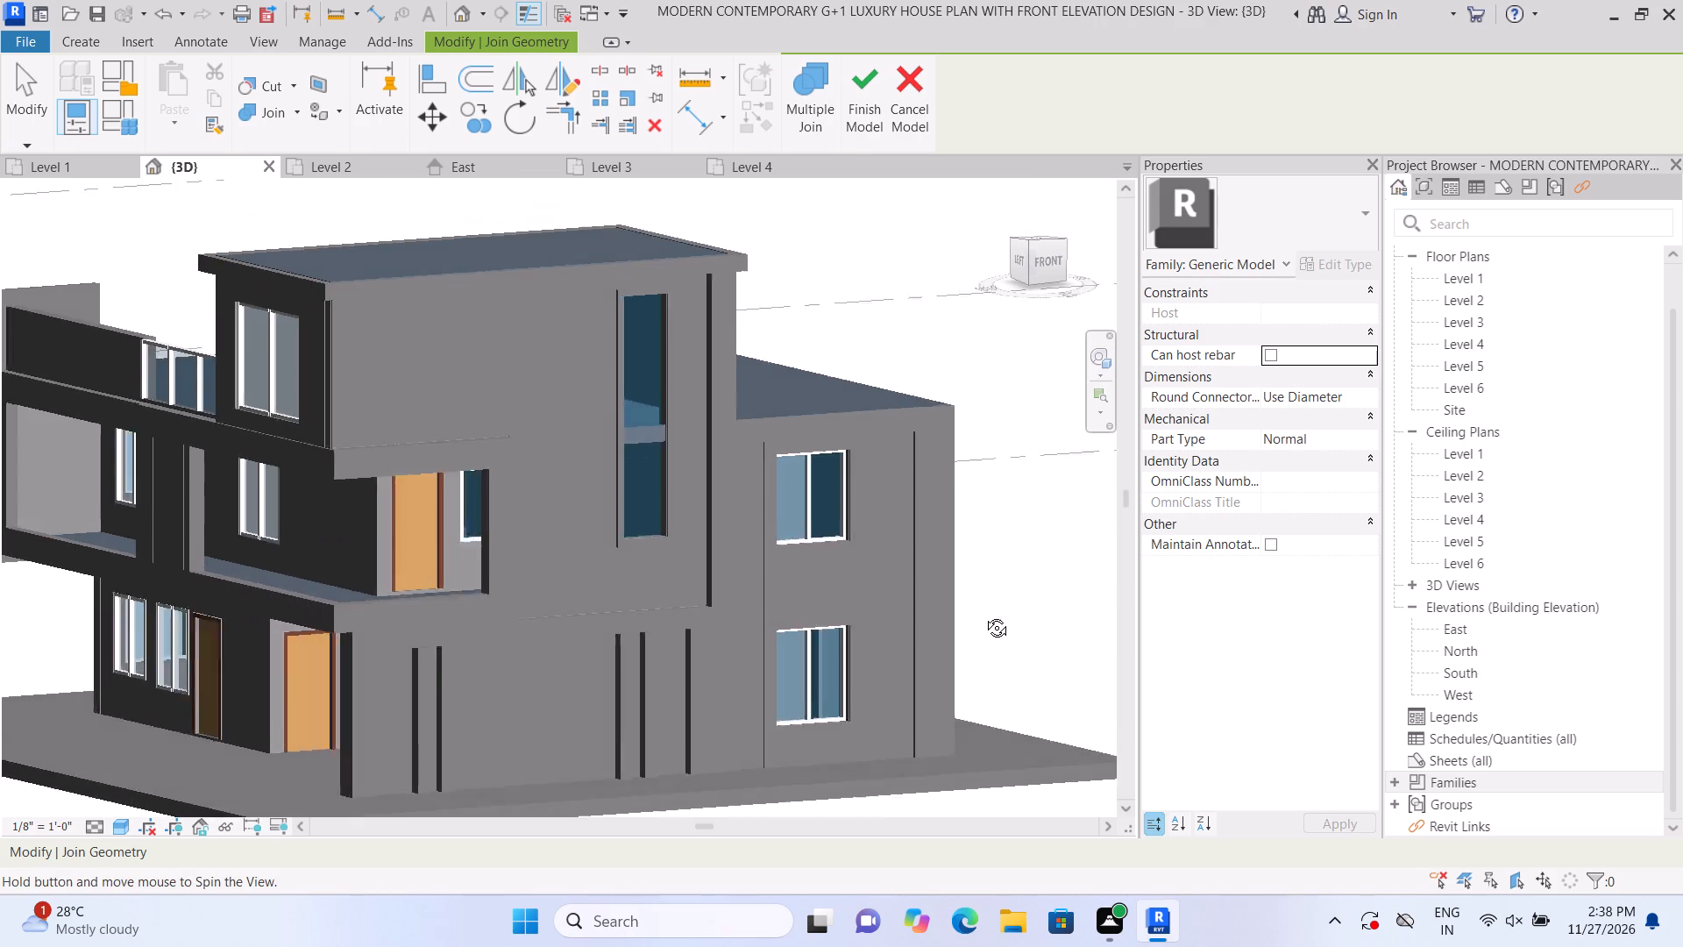
middle_click_drag(984, 615, 964, 586, "shift")
scroll(965, 589, "down", 1)
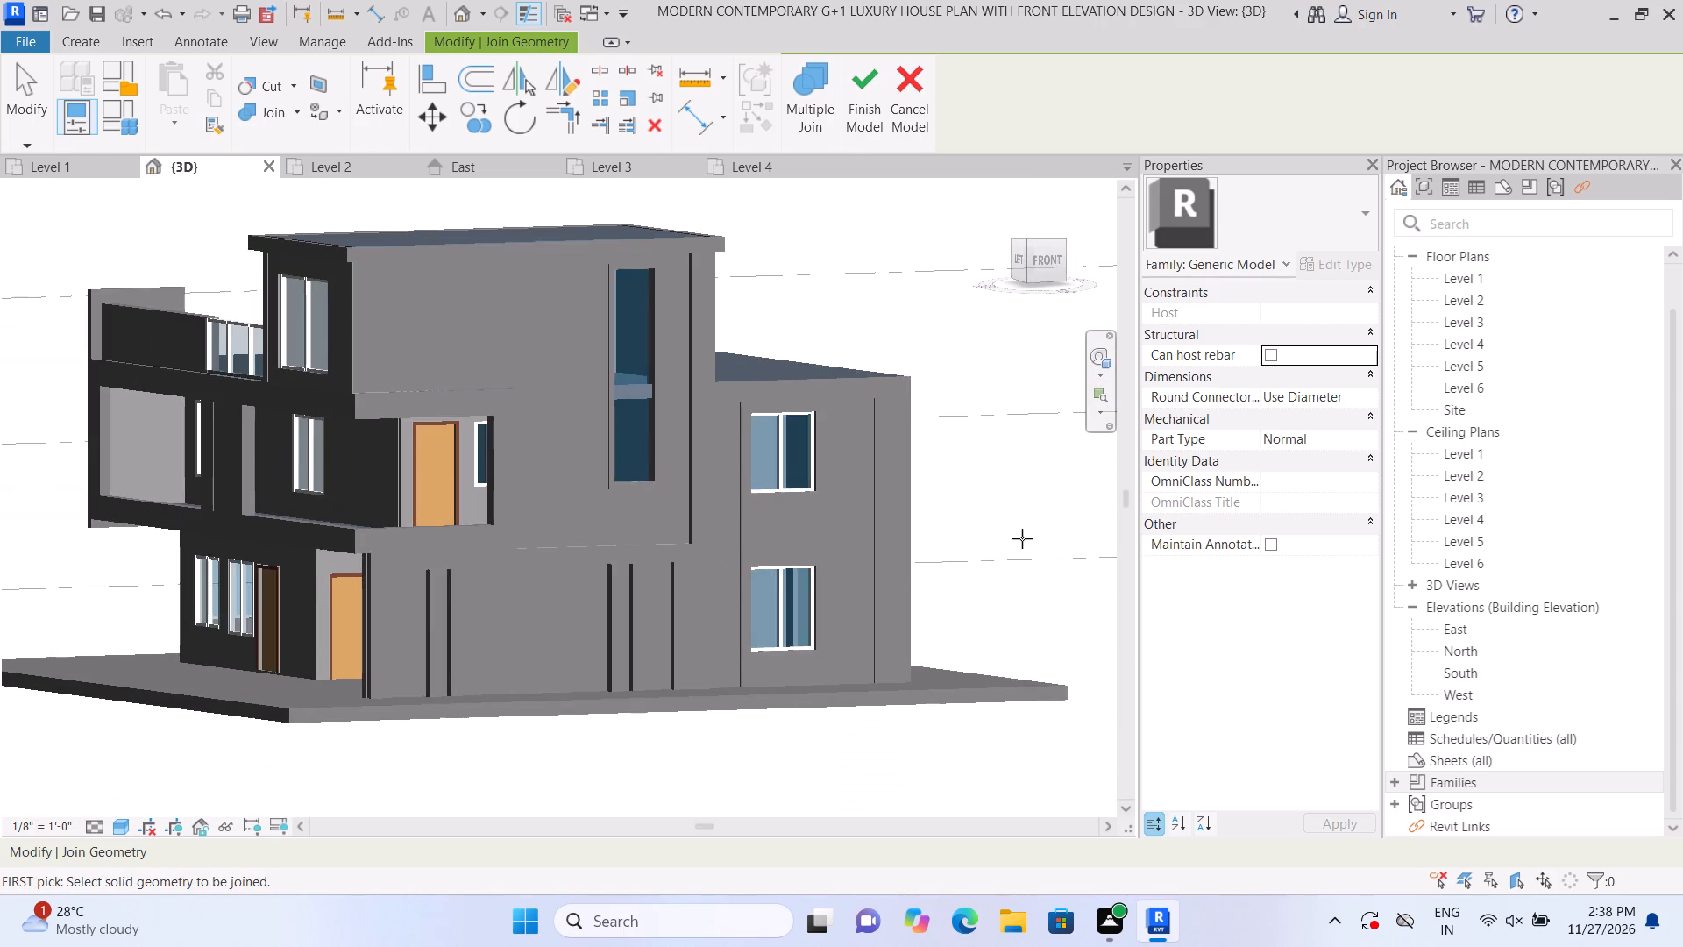
scroll(1022, 528, "up", 2)
scroll(1019, 521, "down", 2)
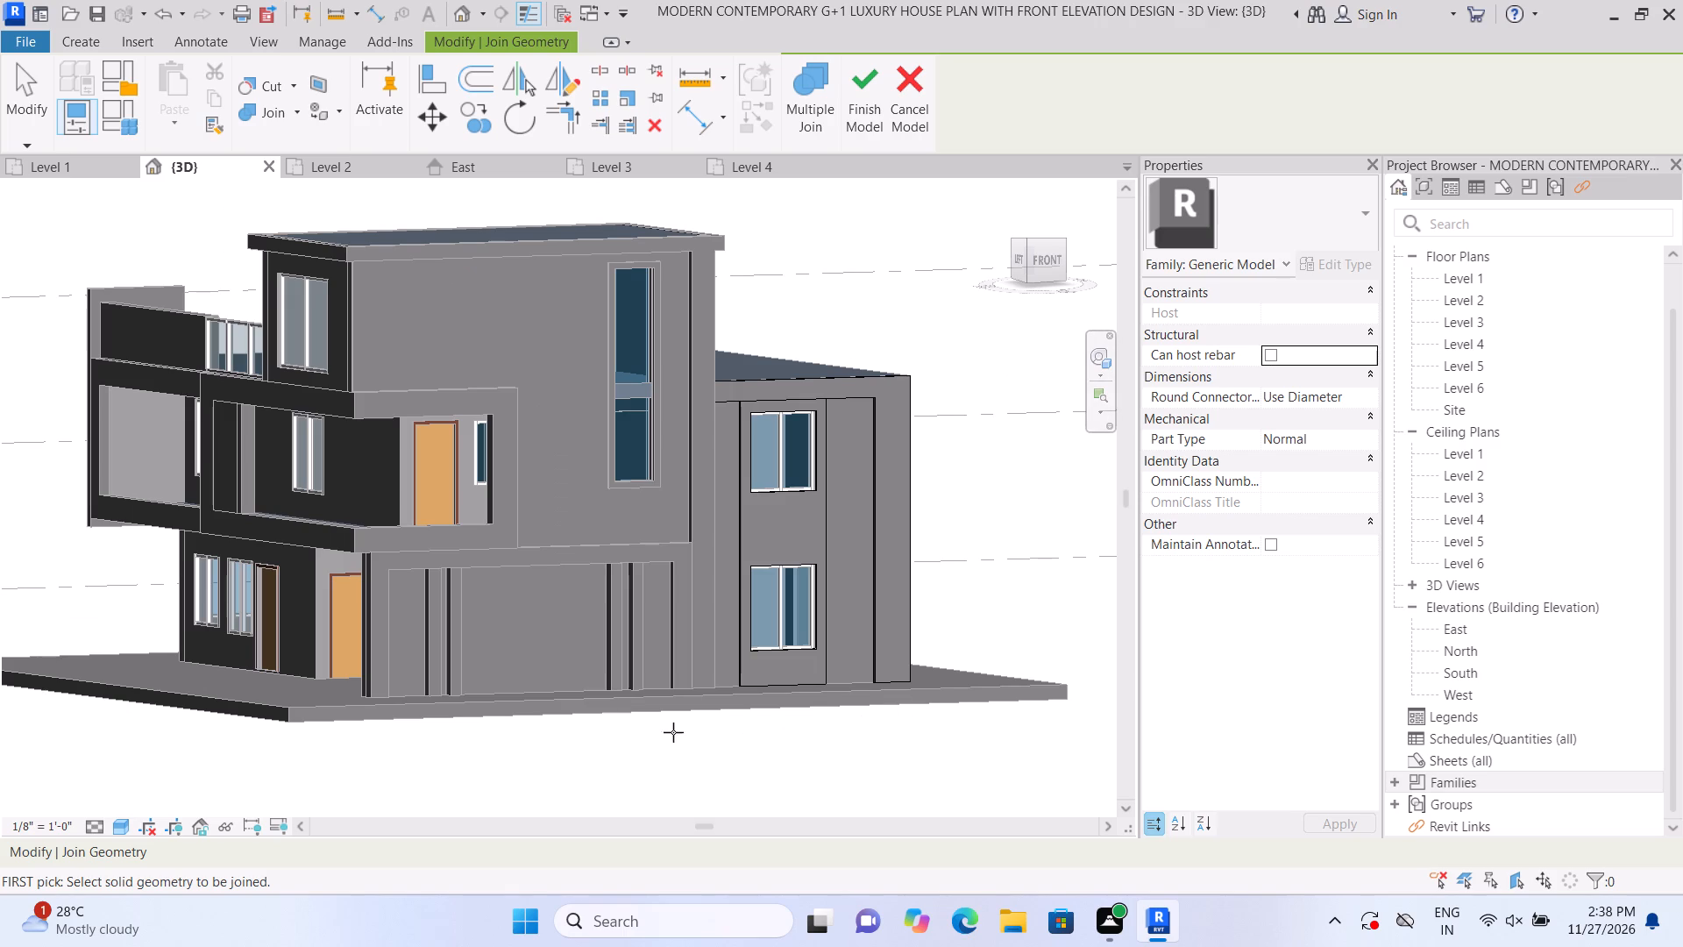
Inspect the whole house in 3D from the front-left corner, checking both the front and left facades.
middle_click_drag(504, 762, 546, 750, "shift")
scroll(494, 764, "up", 1)
middle_click_drag(492, 764, 394, 806)
scroll(358, 829, "down", 2)
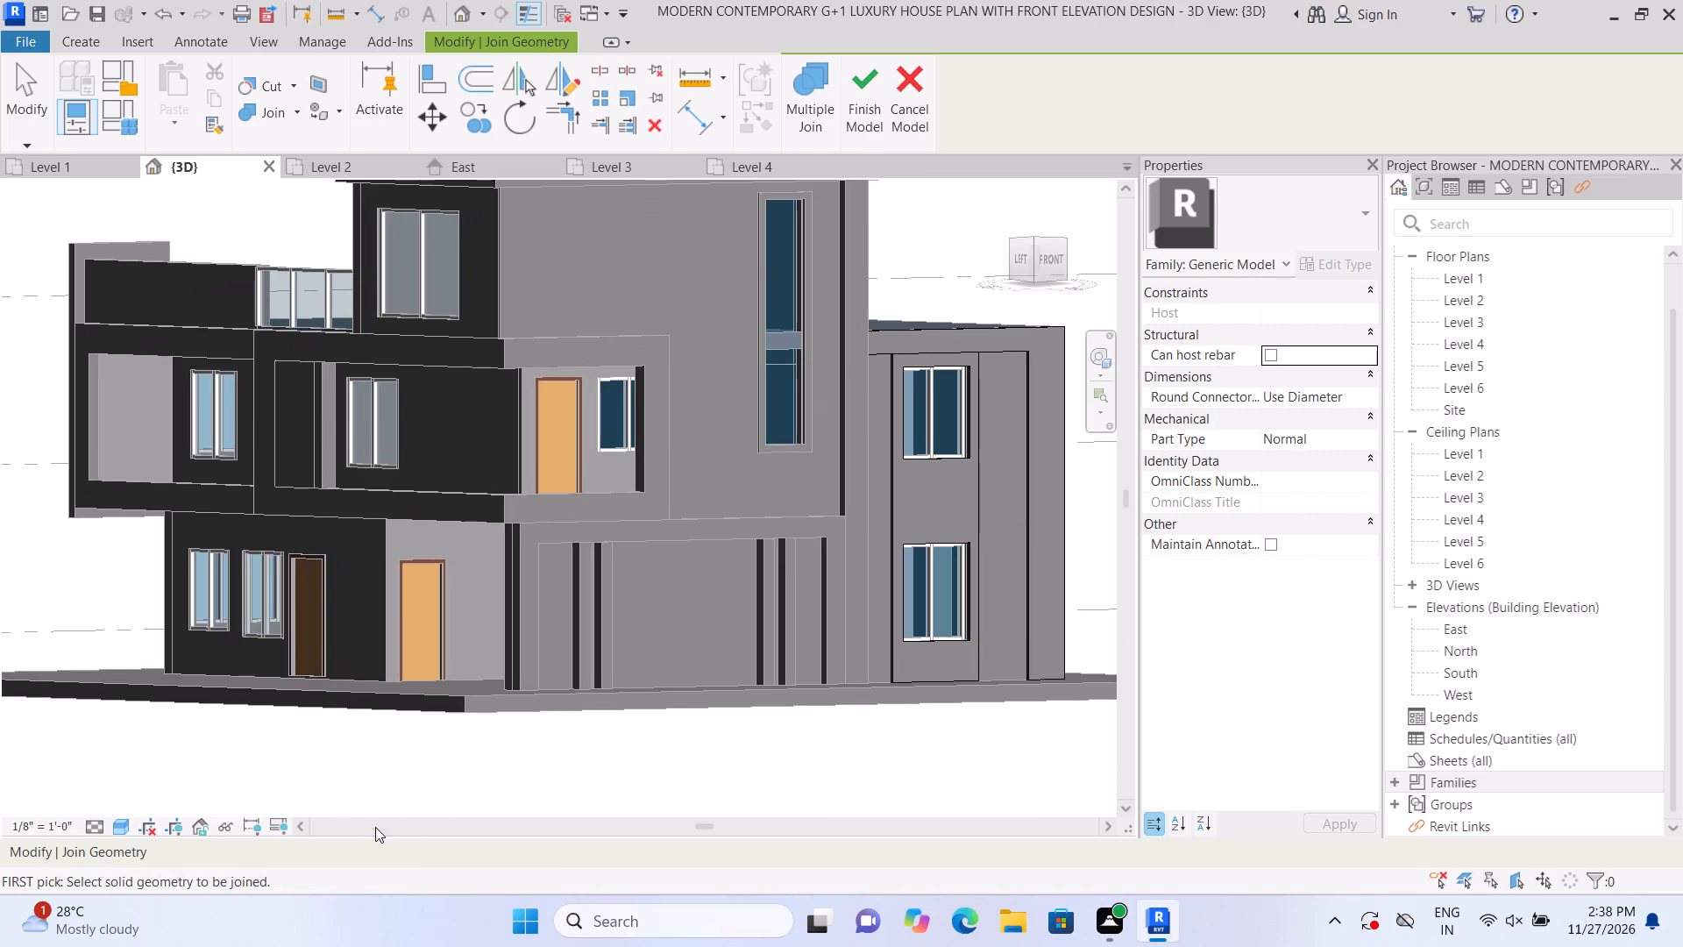
scroll(389, 828, "down", 1)
scroll(484, 815, "down", 1)
scroll(627, 797, "up", 2)
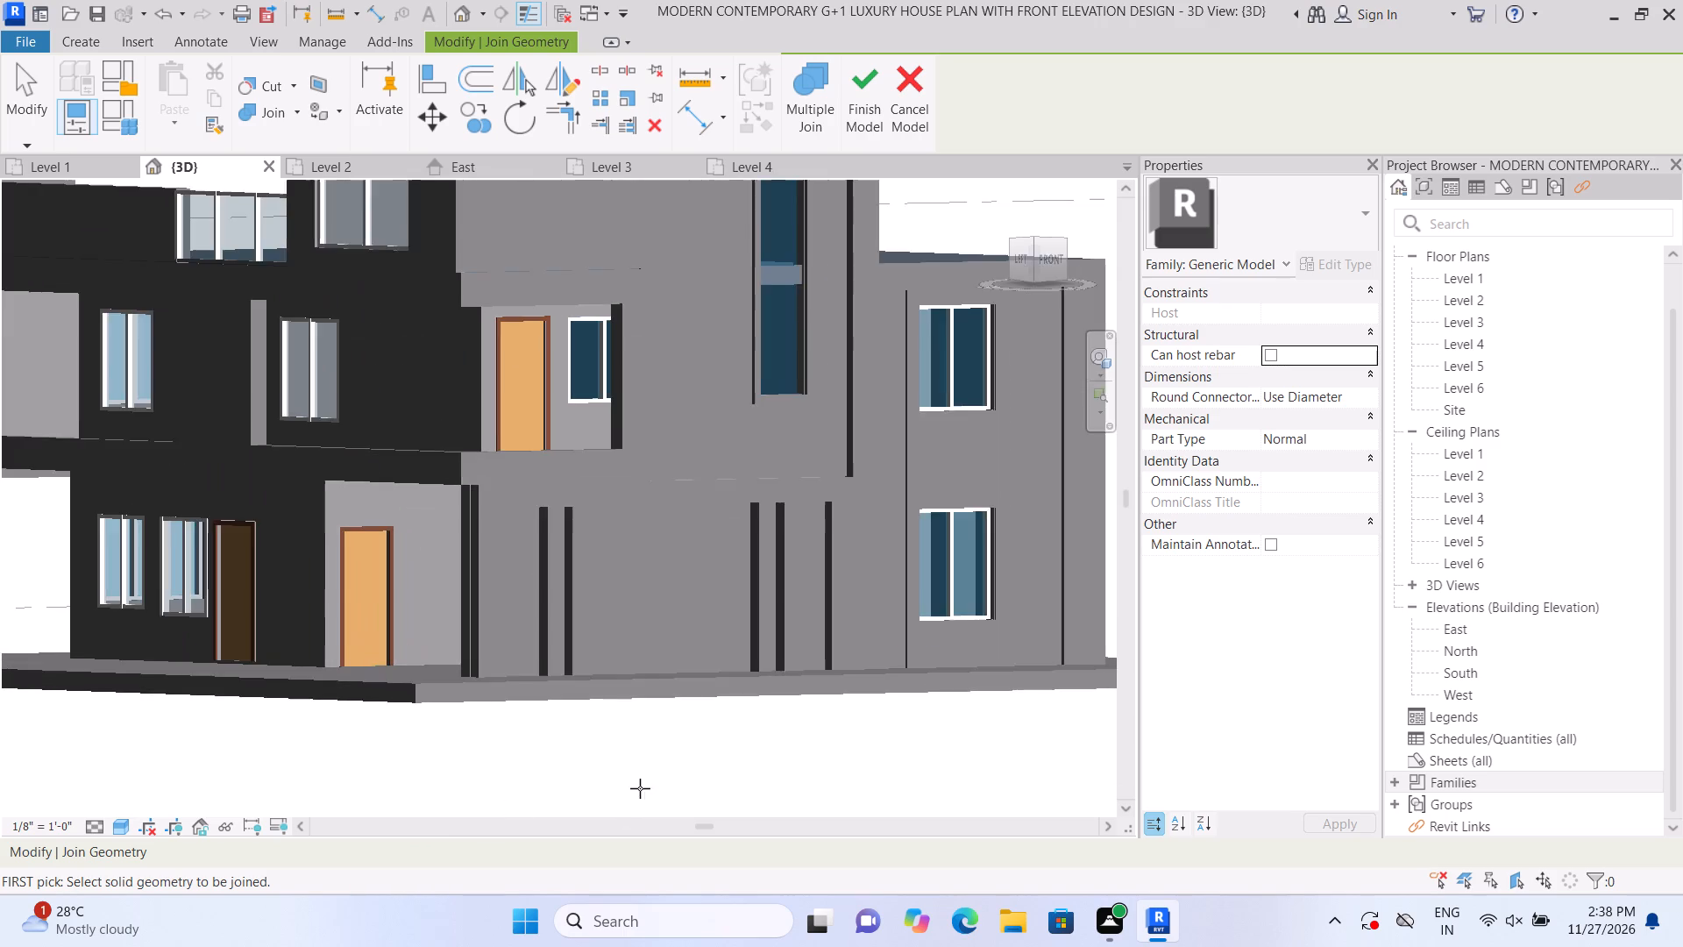
middle_click_drag(640, 788, 557, 847)
scroll(596, 834, "down", 1)
scroll(666, 789, "down", 3)
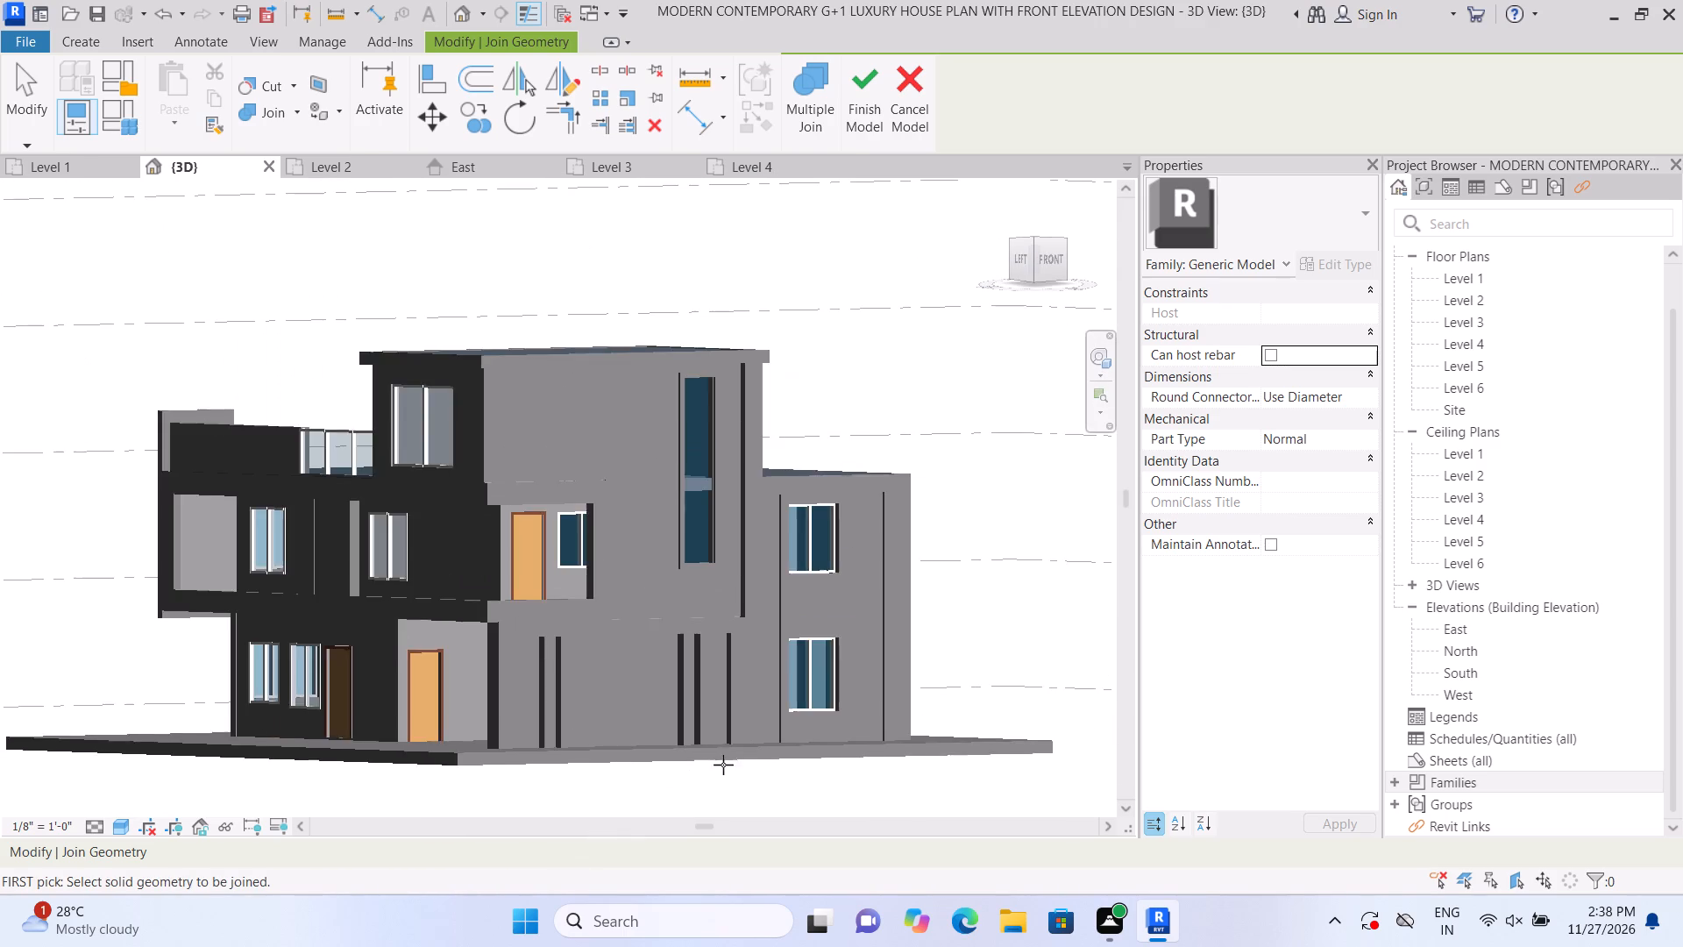
scroll(529, 815, "up", 2)
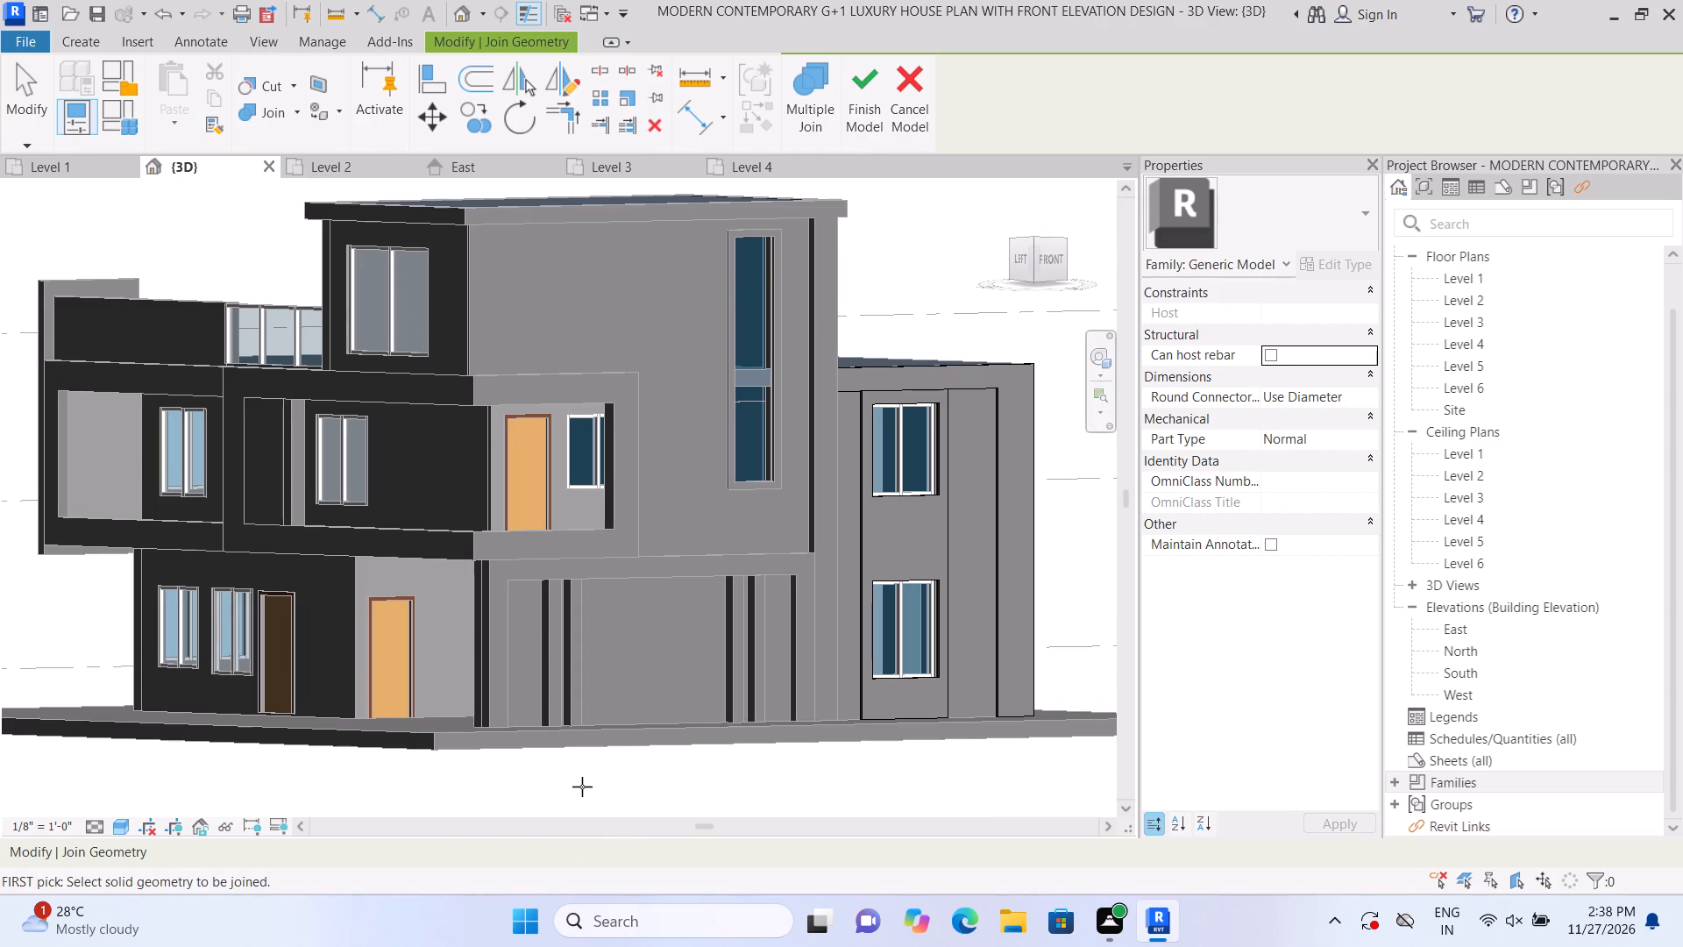
scroll(582, 787, "down", 2)
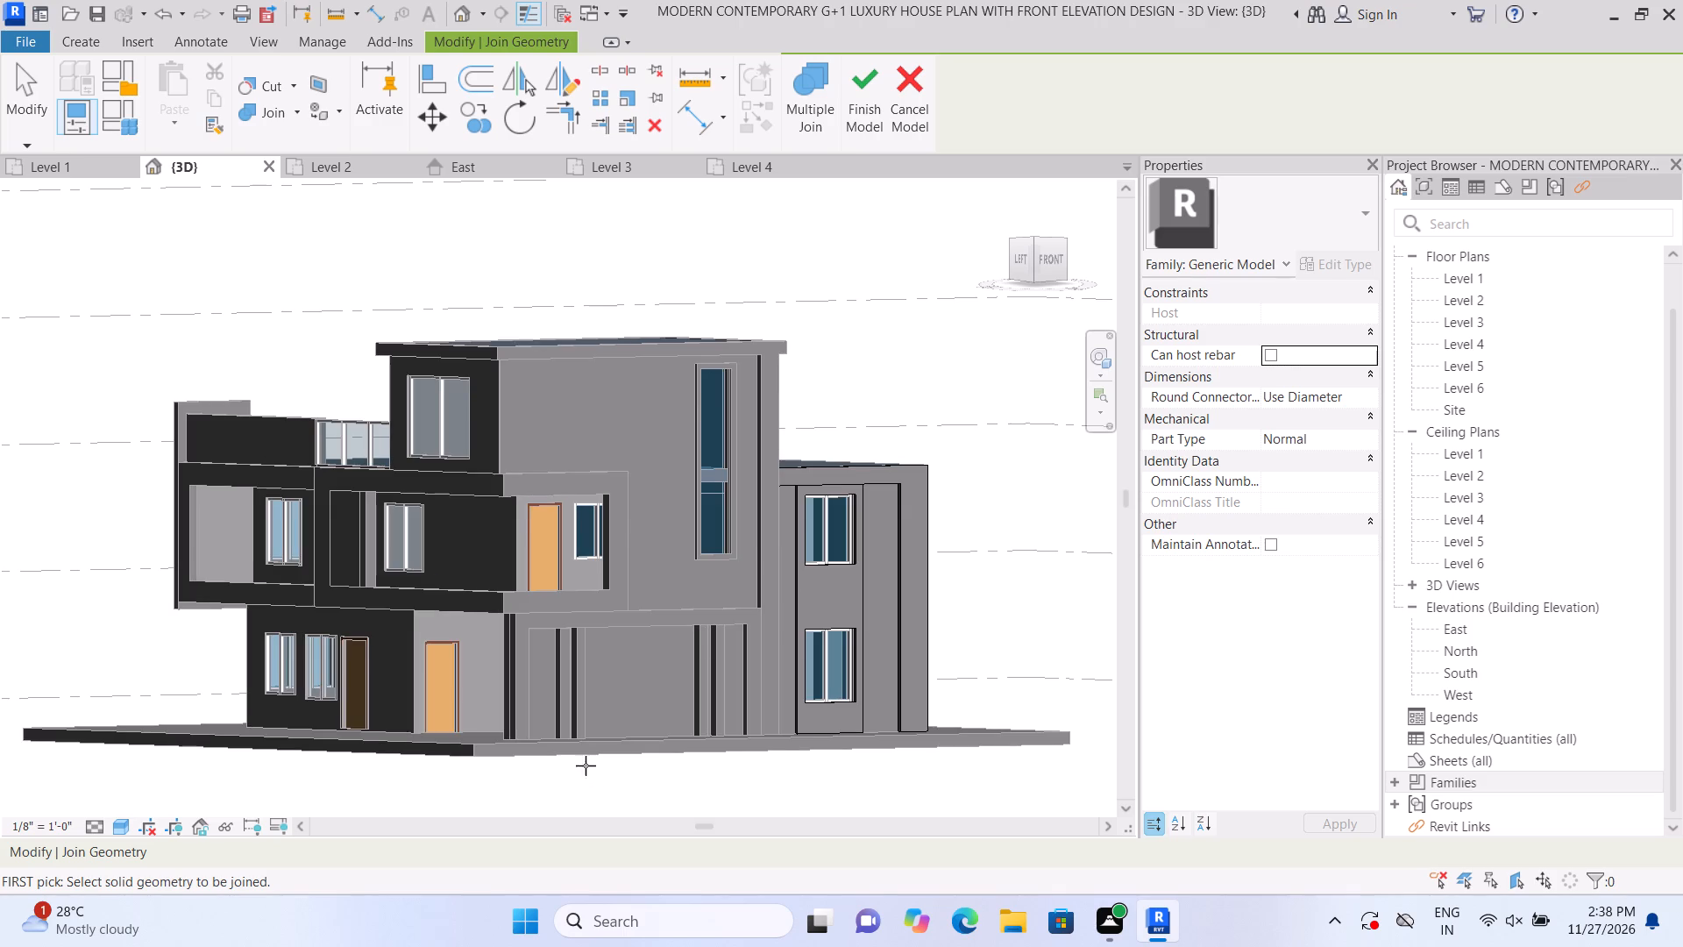
scroll(675, 689, "down", 3)
scroll(355, 669, "up", 1)
middle_click_drag(343, 665, 394, 669, "shift")
middle_click_drag(372, 655, 280, 602)
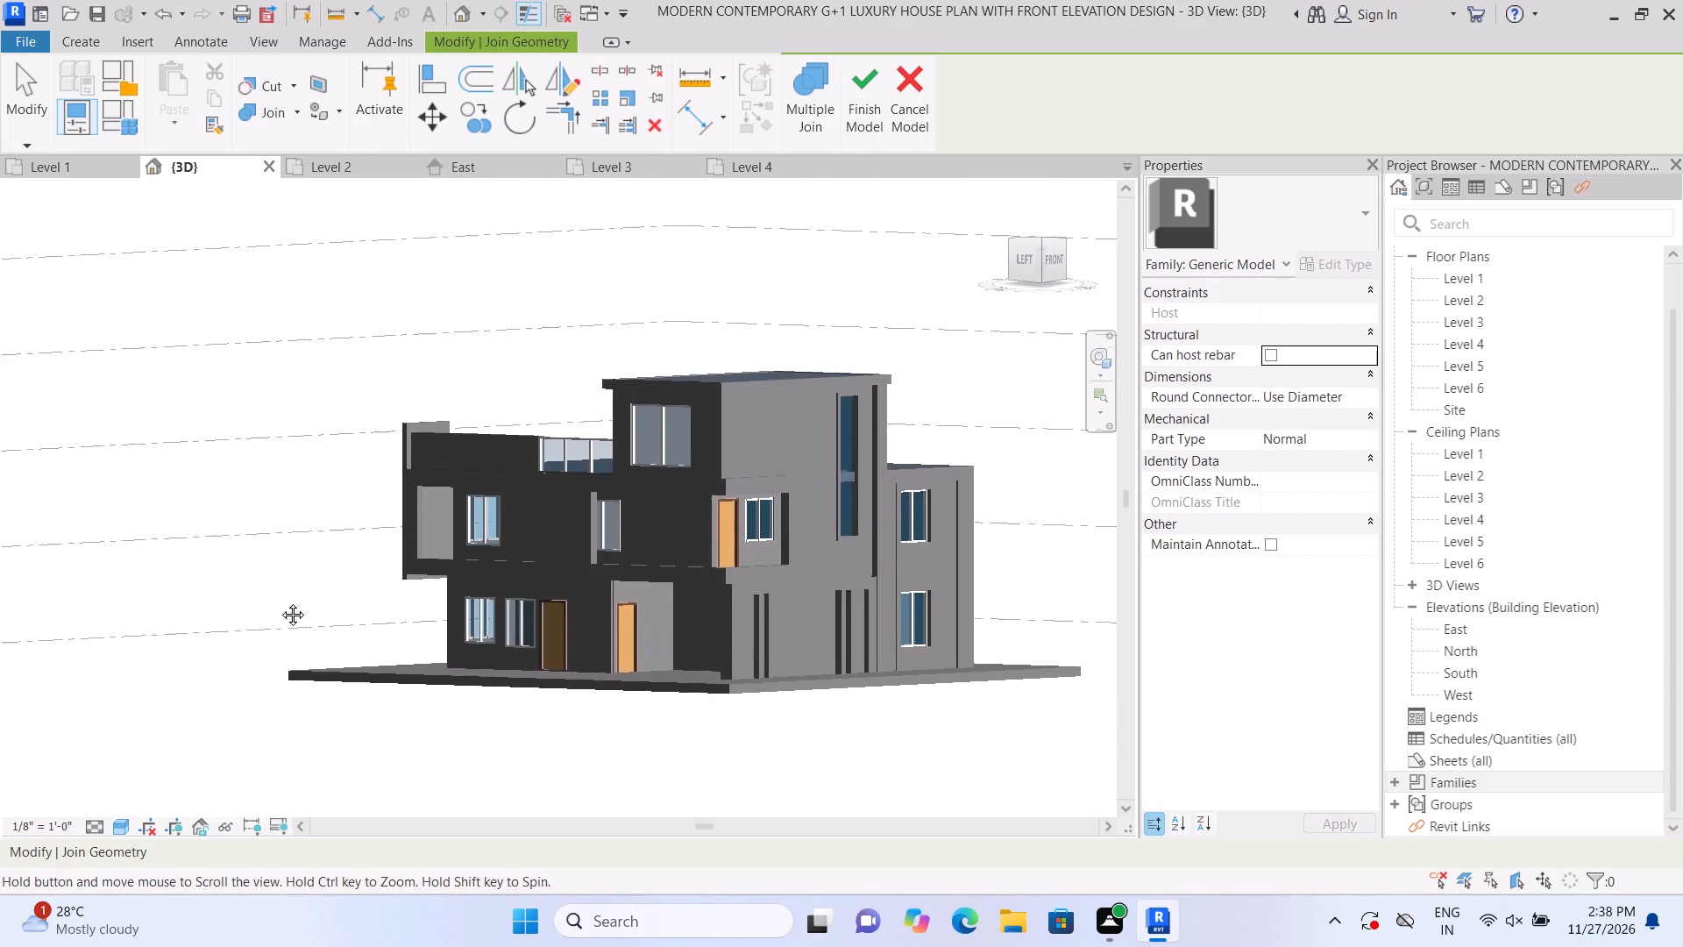
middle_click_drag(280, 602, 244, 580)
scroll(244, 580, "up", 1)
scroll(580, 781, "up", 1)
middle_click_drag(552, 794, 329, 787)
scroll(329, 786, "up", 2)
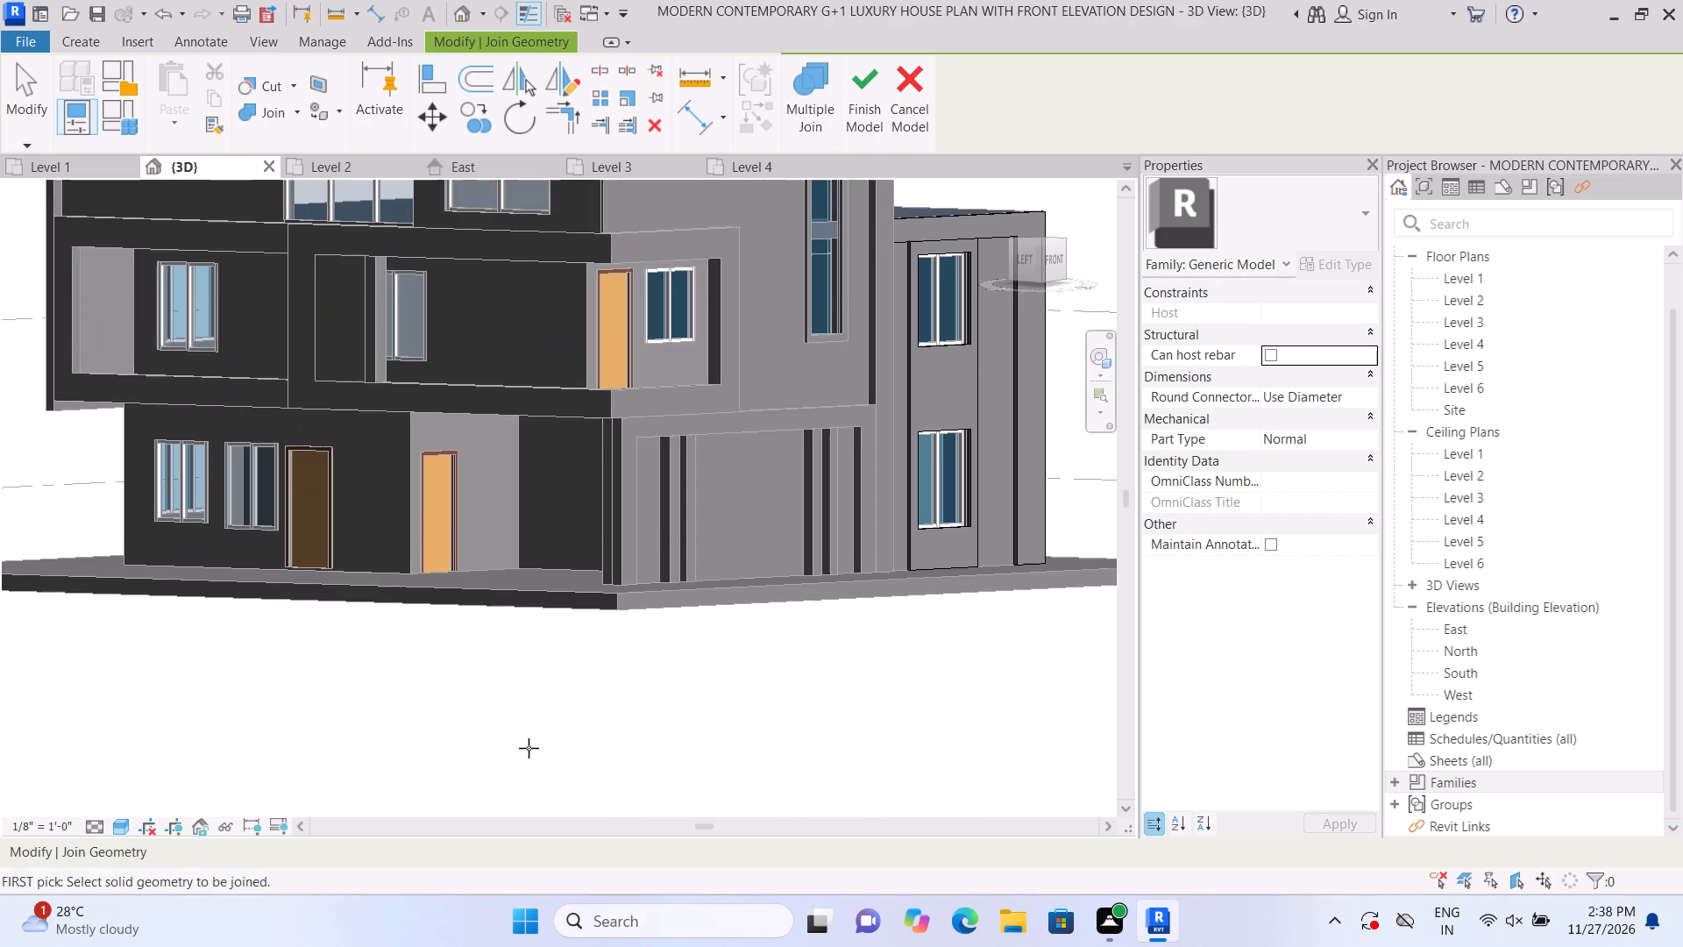
middle_click_drag(557, 701, 533, 765)
scroll(582, 733, "down", 3)
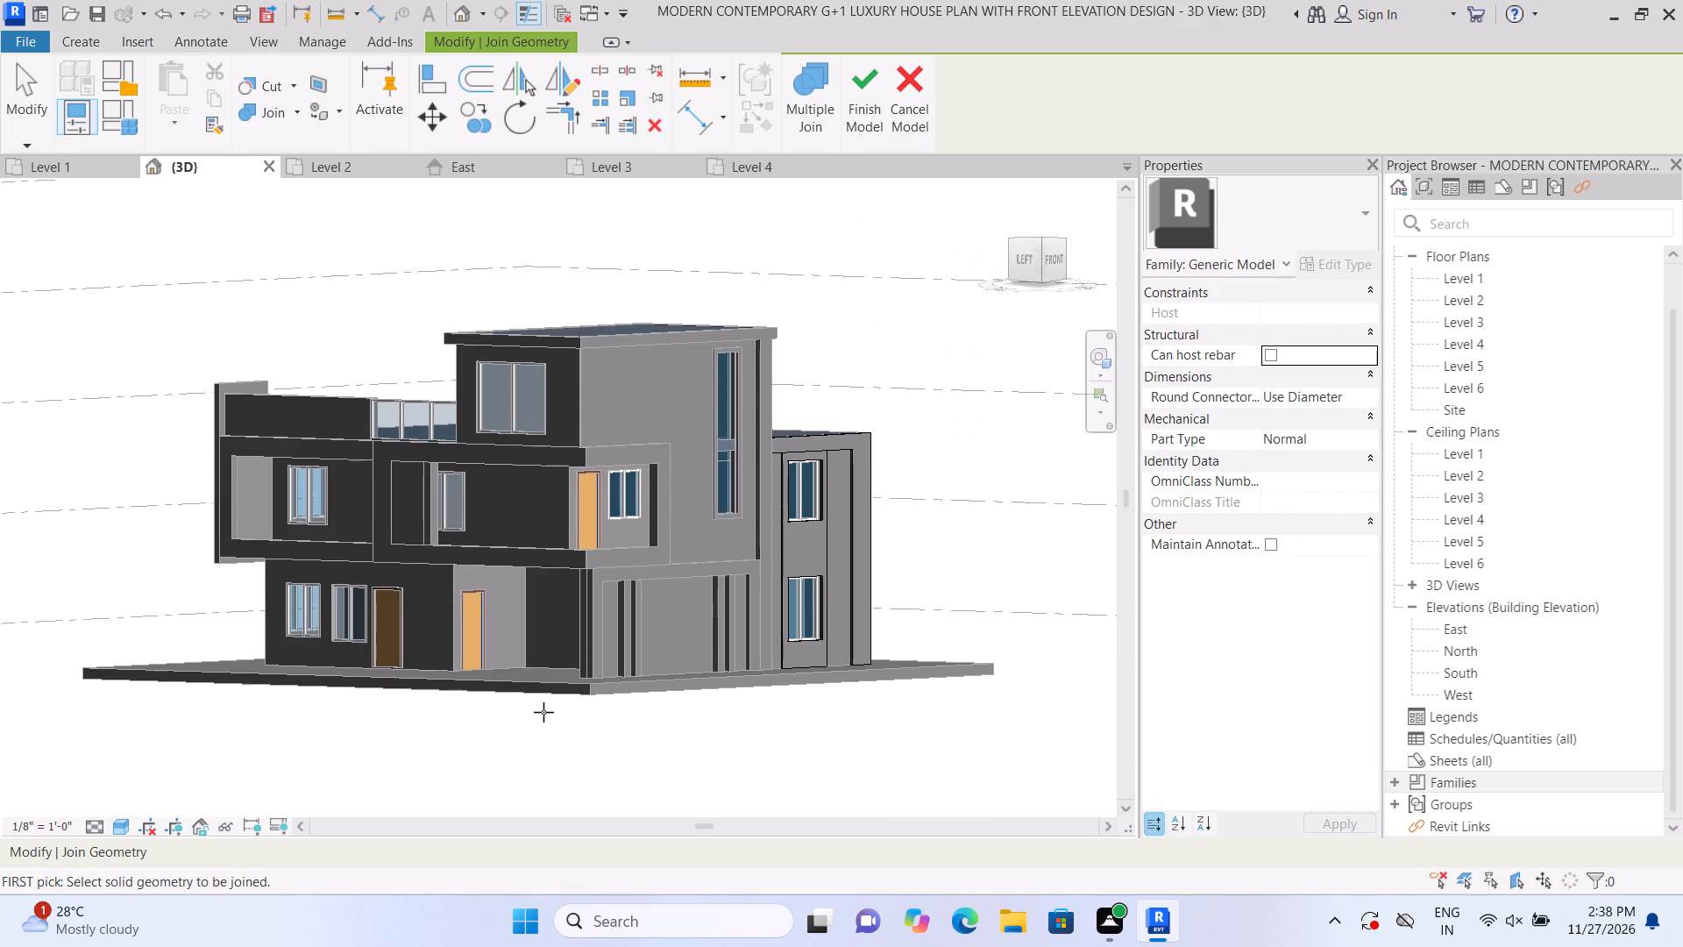
scroll(543, 712, "up", 2)
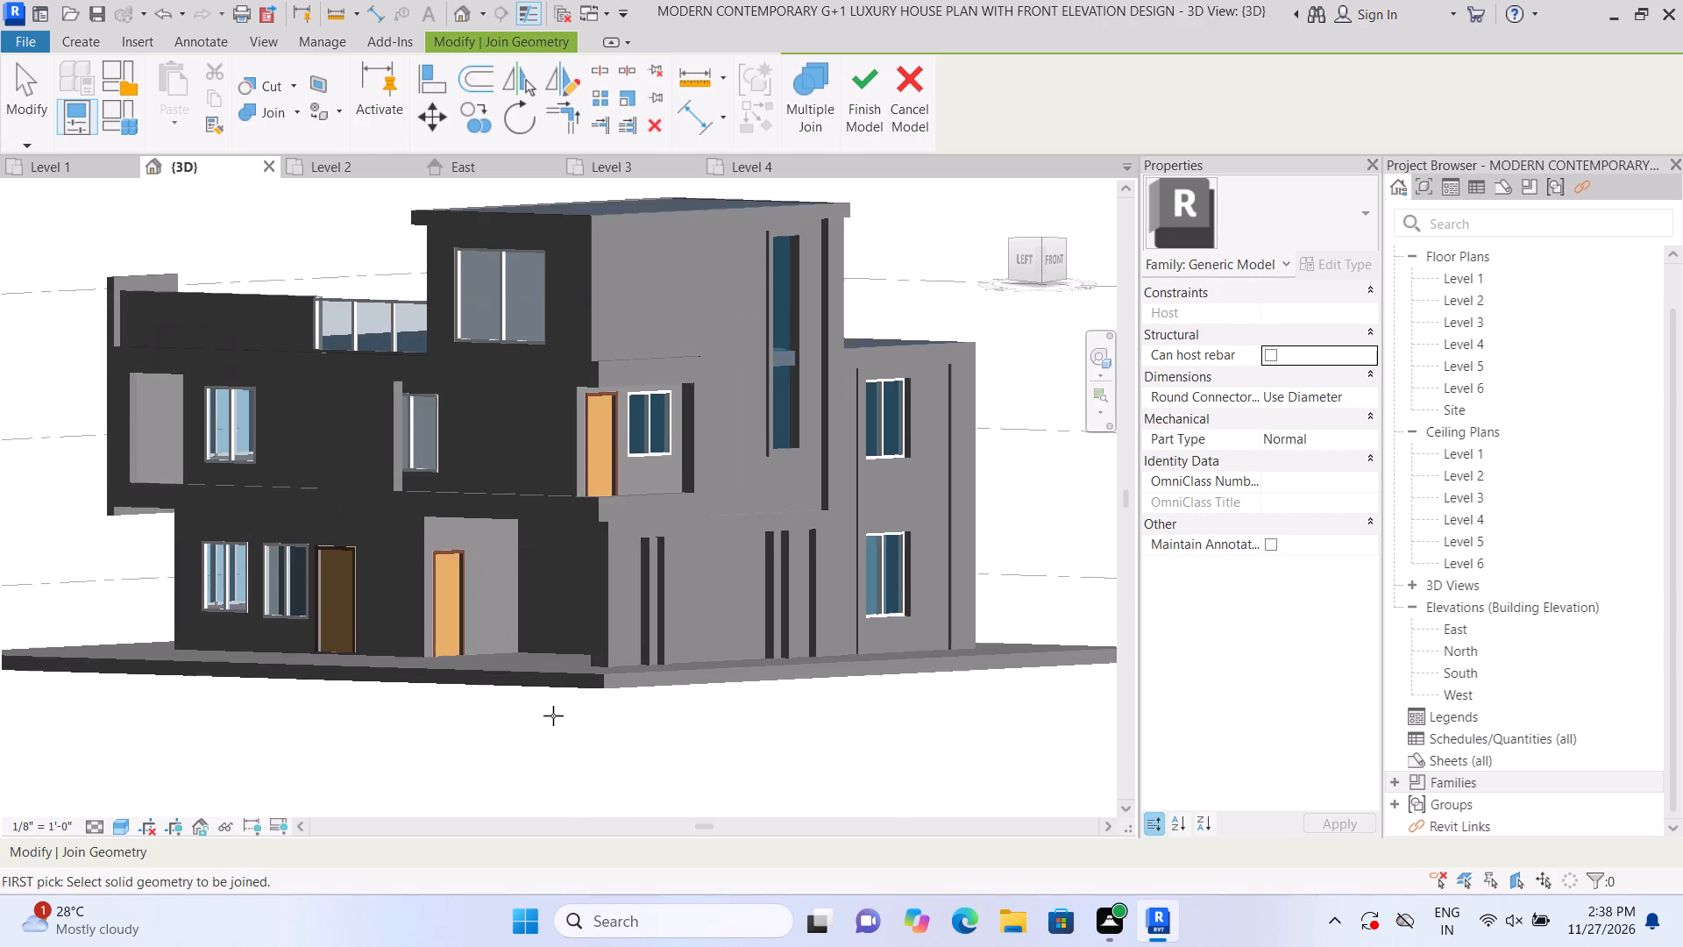
middle_click_drag(552, 720, 543, 758)
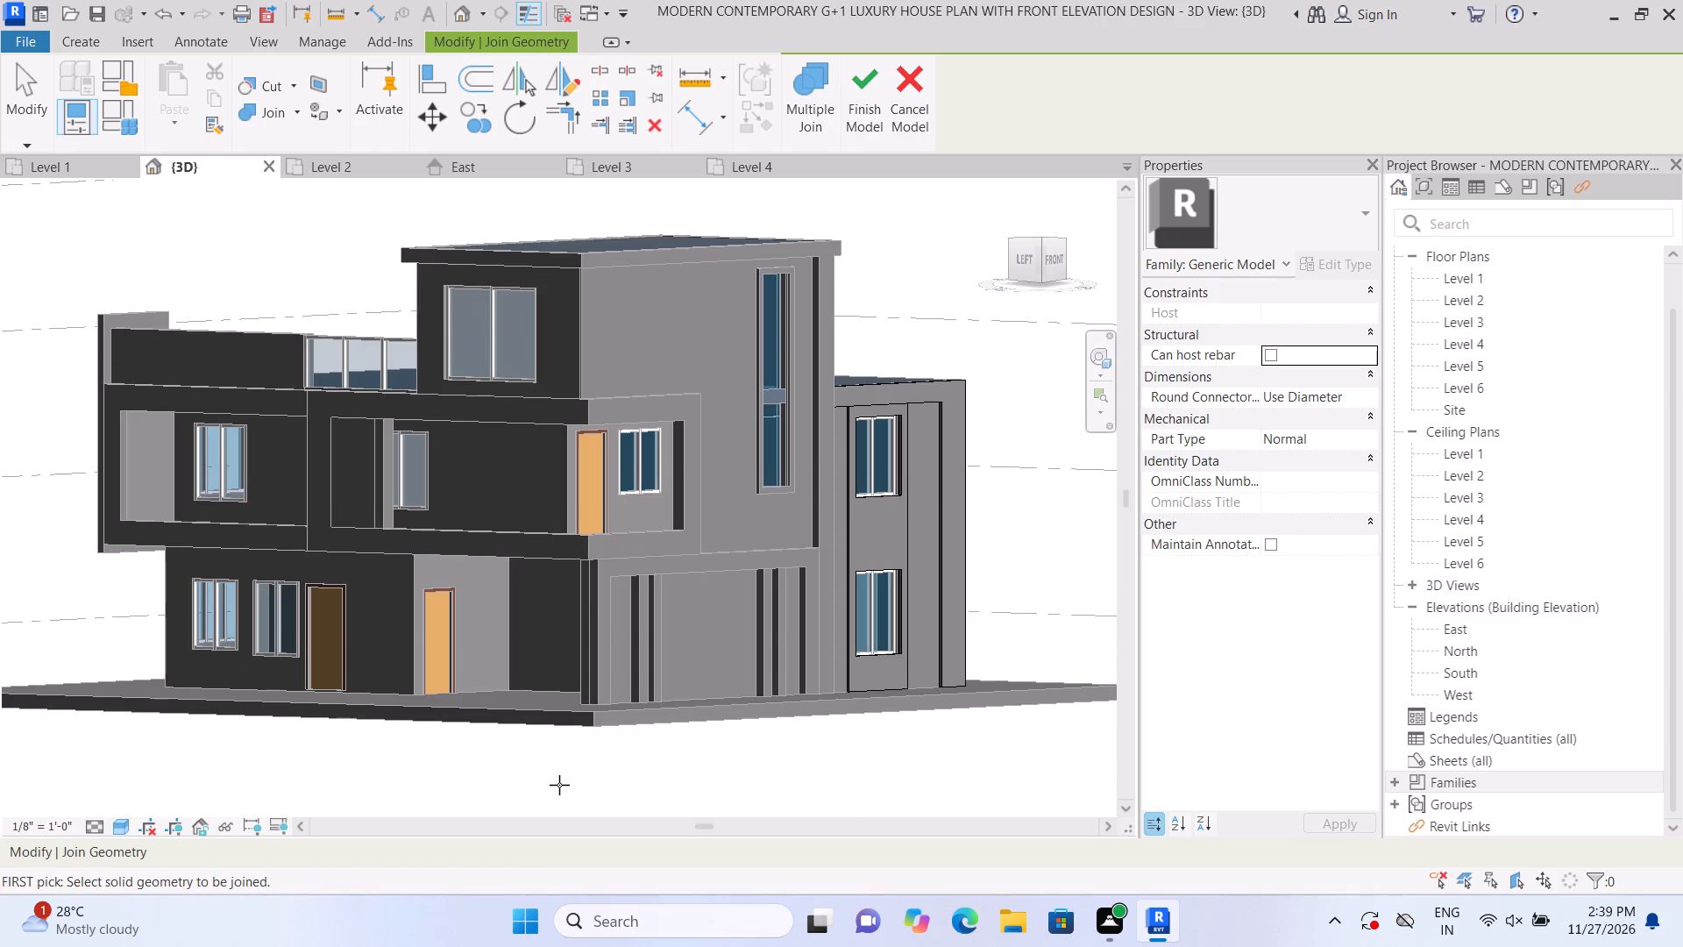
middle_click_drag(485, 795, 473, 799, "shift")
scroll(643, 764, "down", 3)
scroll(484, 810, "up", 3)
middle_click_drag(459, 758, 466, 794)
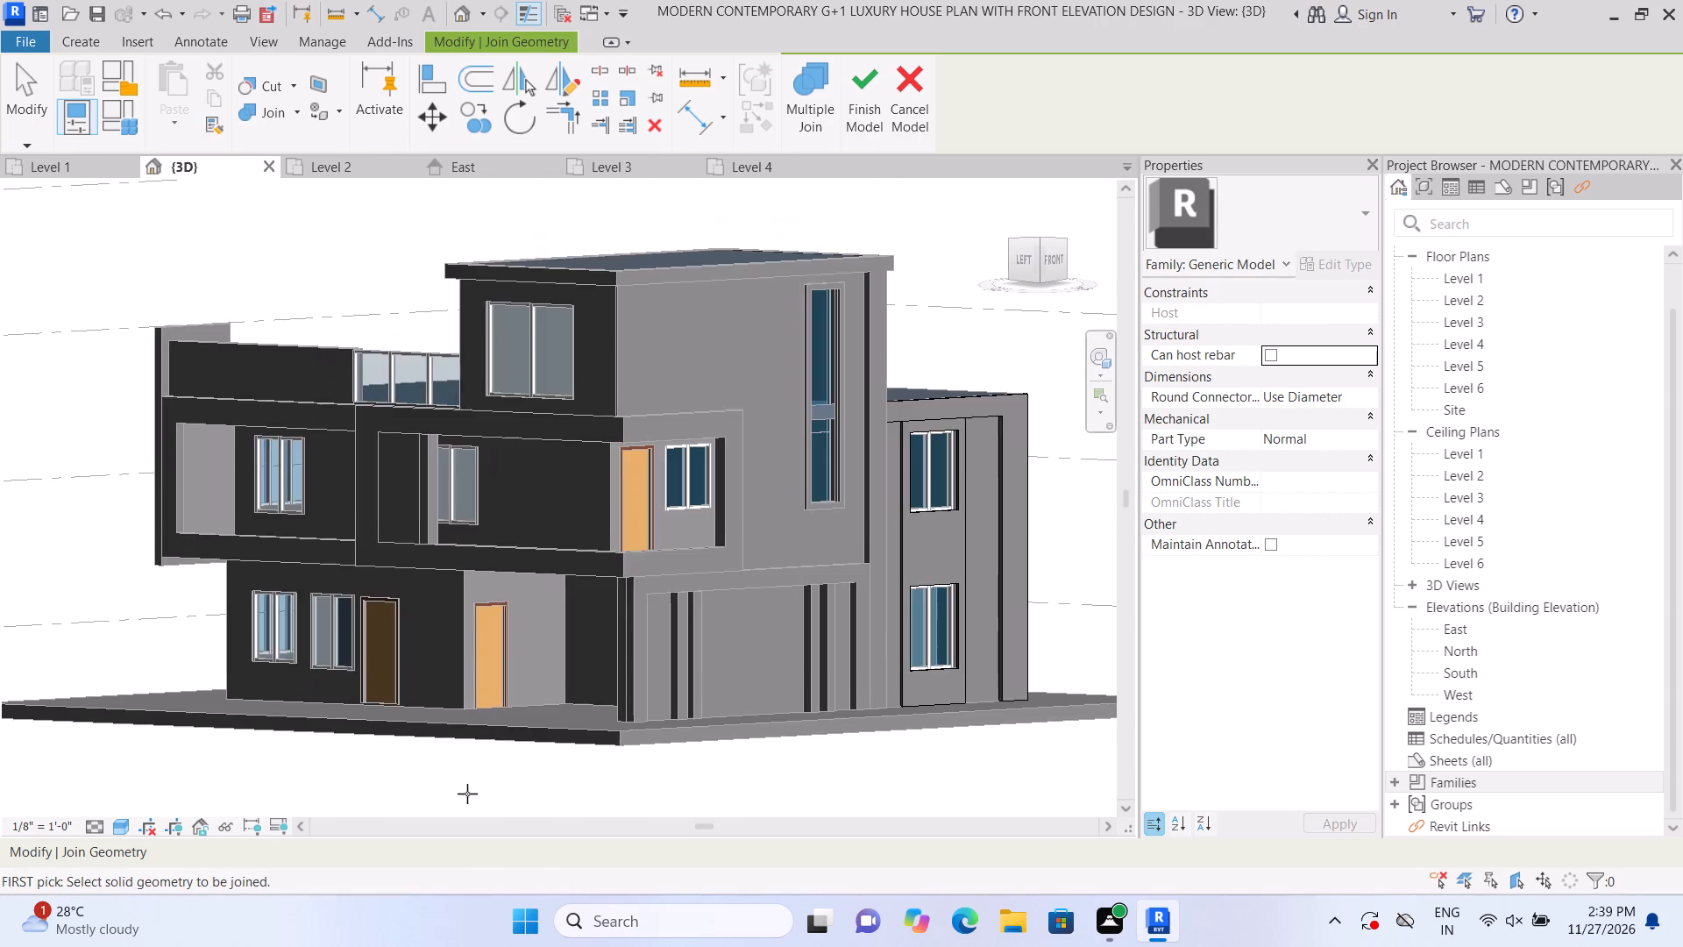
Examine the left facade's ground-floor doors, windows and recessed entrance up close, along with the balconies above.
scroll(389, 728, "up", 4)
scroll(422, 710, "down", 2)
scroll(371, 746, "up", 2)
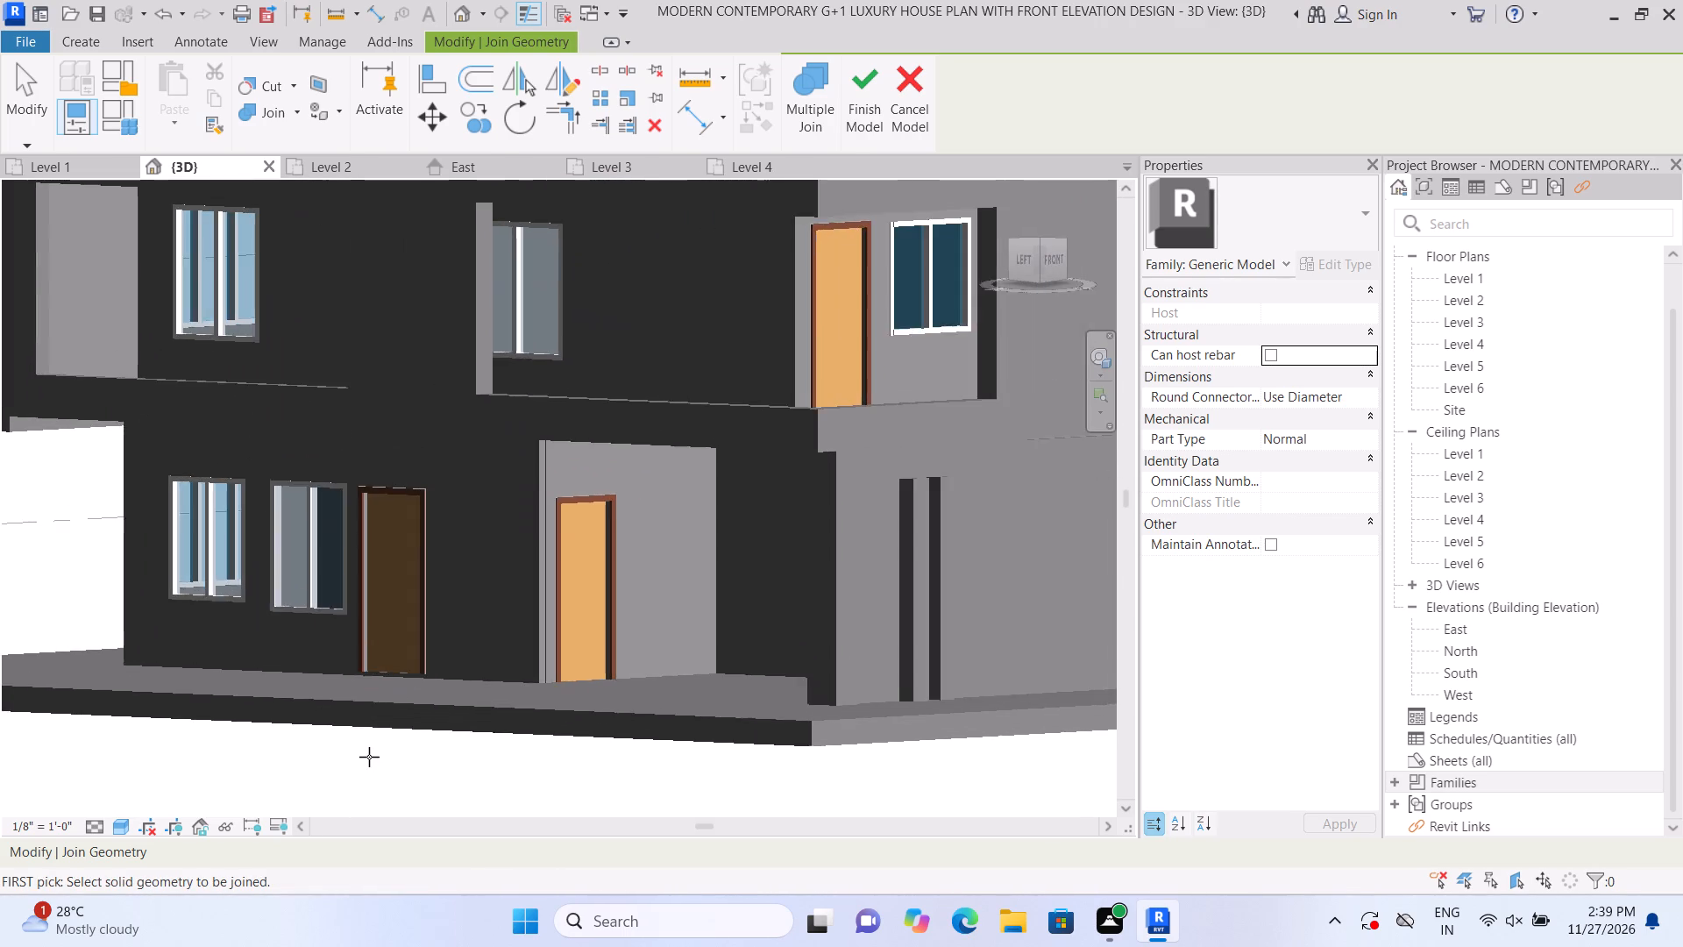
scroll(369, 757, "up", 4)
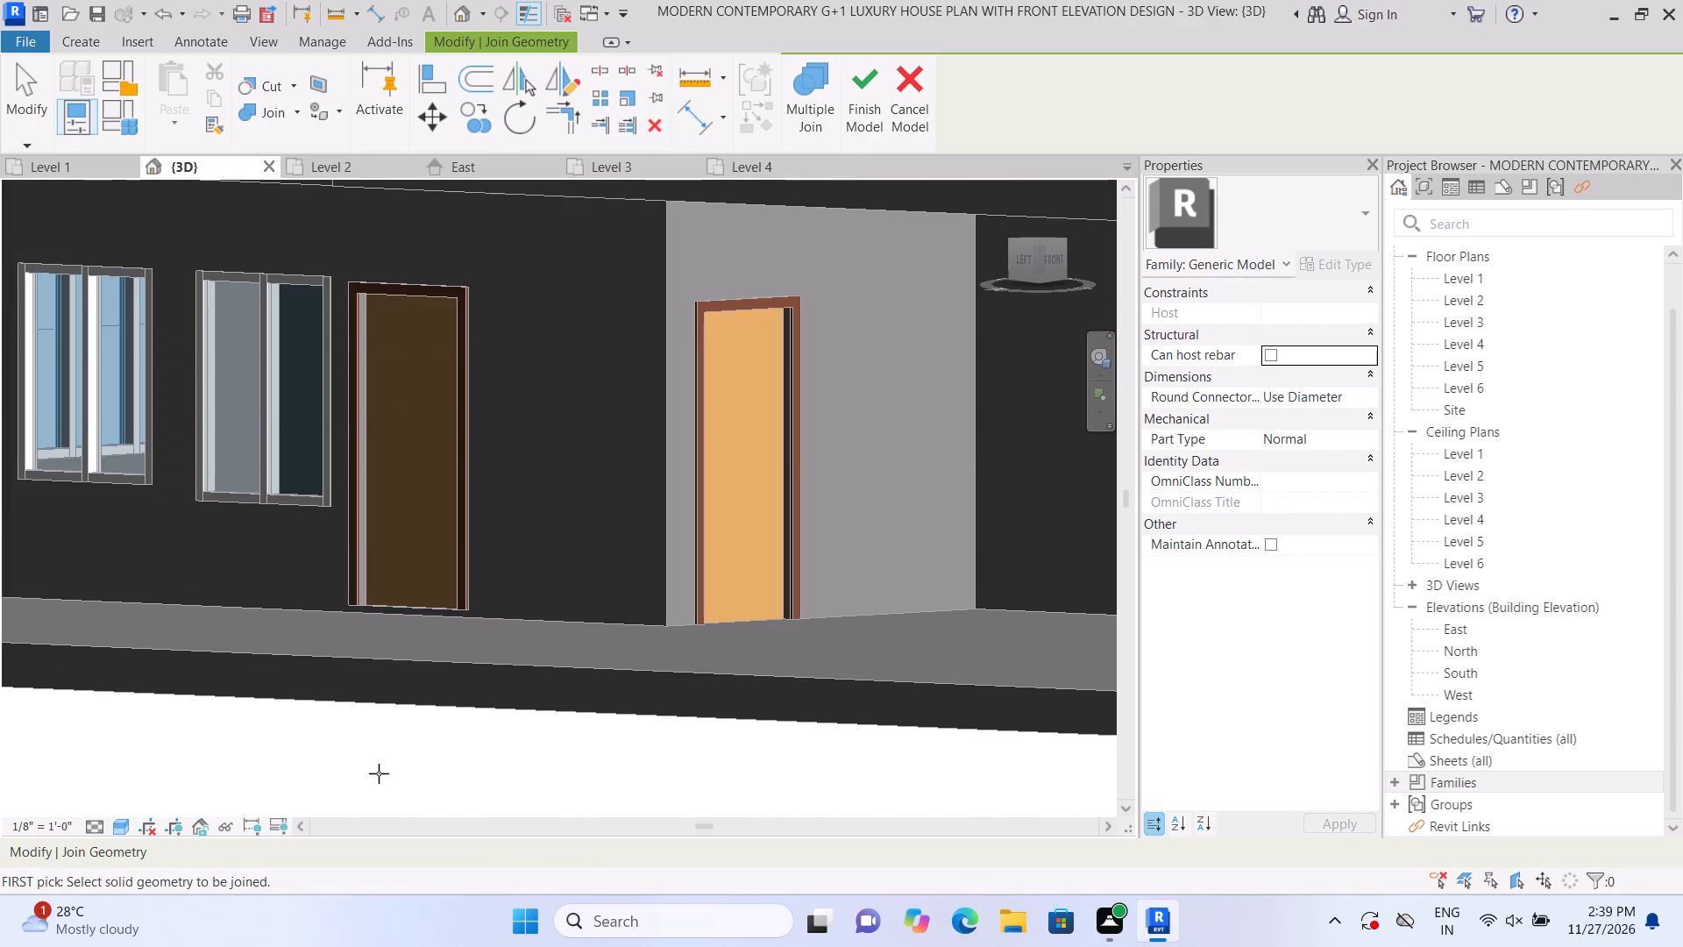
scroll(438, 809, "down", 7)
scroll(463, 813, "up", 2)
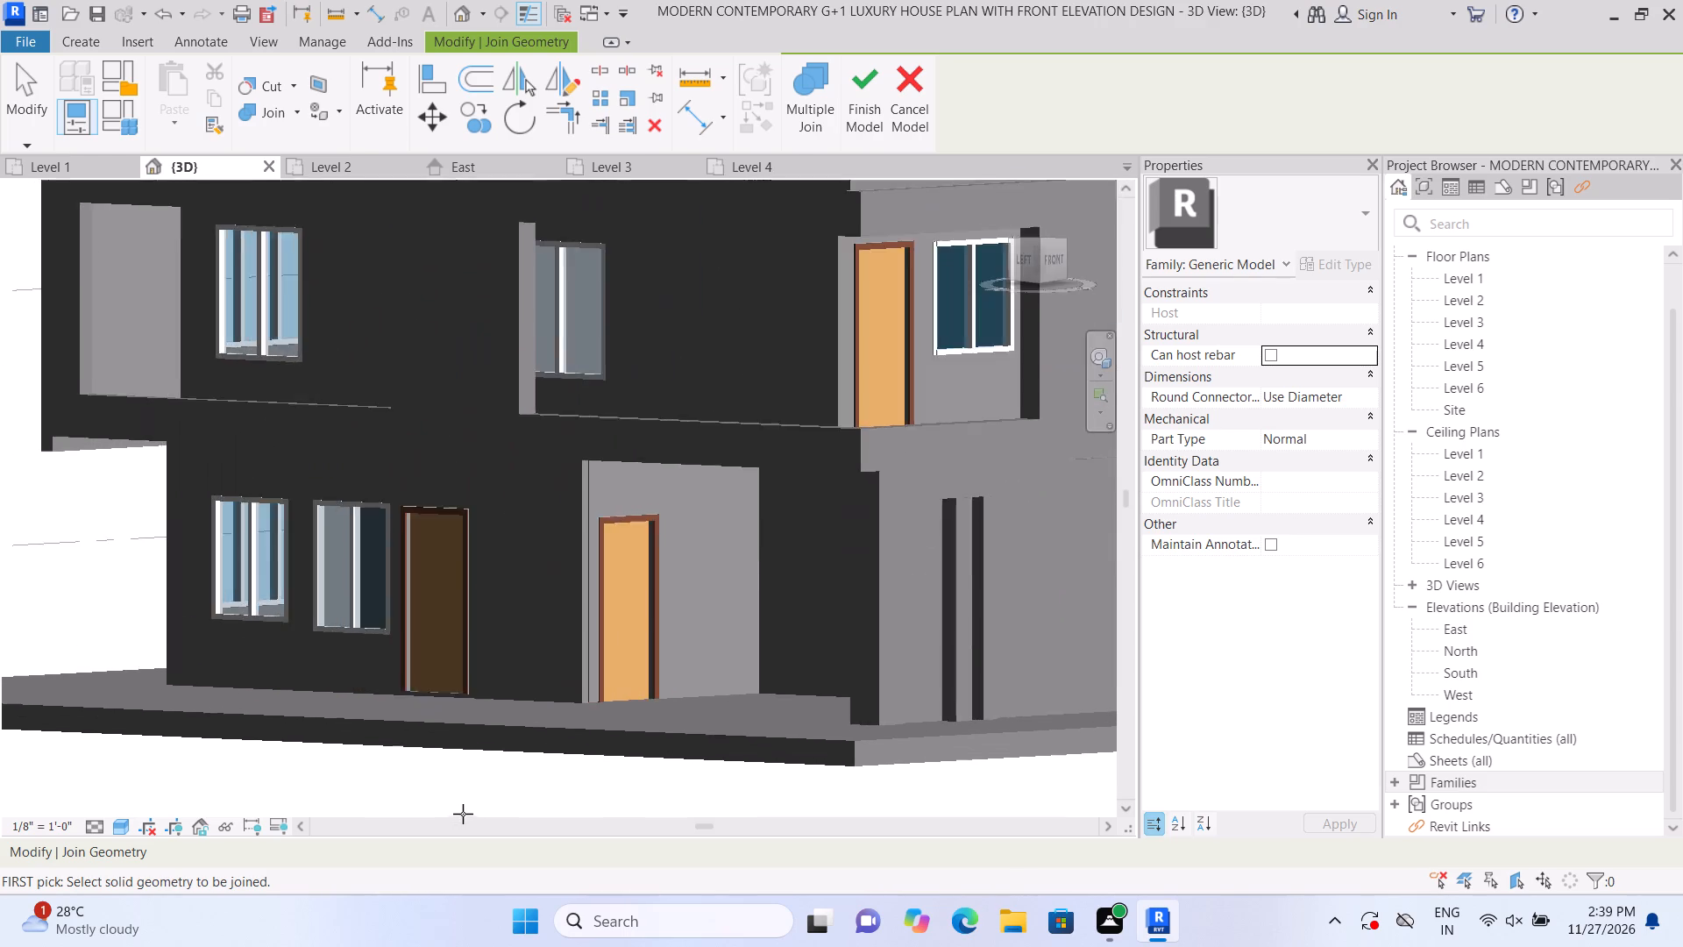
scroll(463, 814, "up", 3)
scroll(515, 764, "down", 6)
scroll(470, 808, "up", 3)
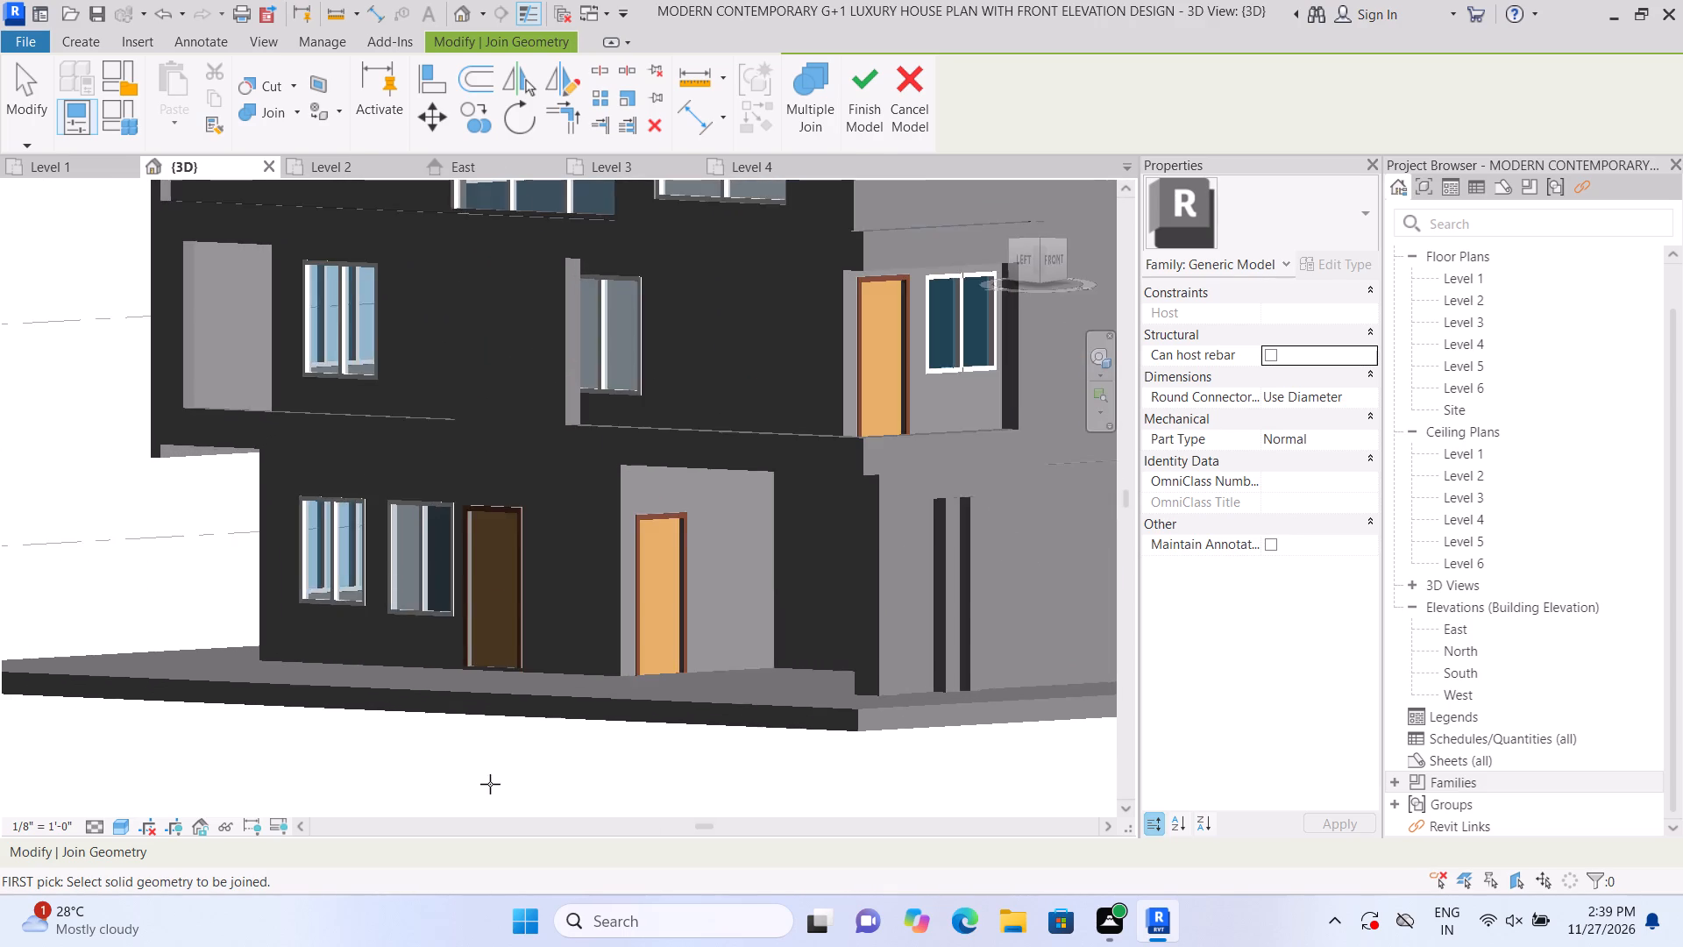
scroll(472, 794, "up", 1)
middle_click_drag(486, 749, 497, 784)
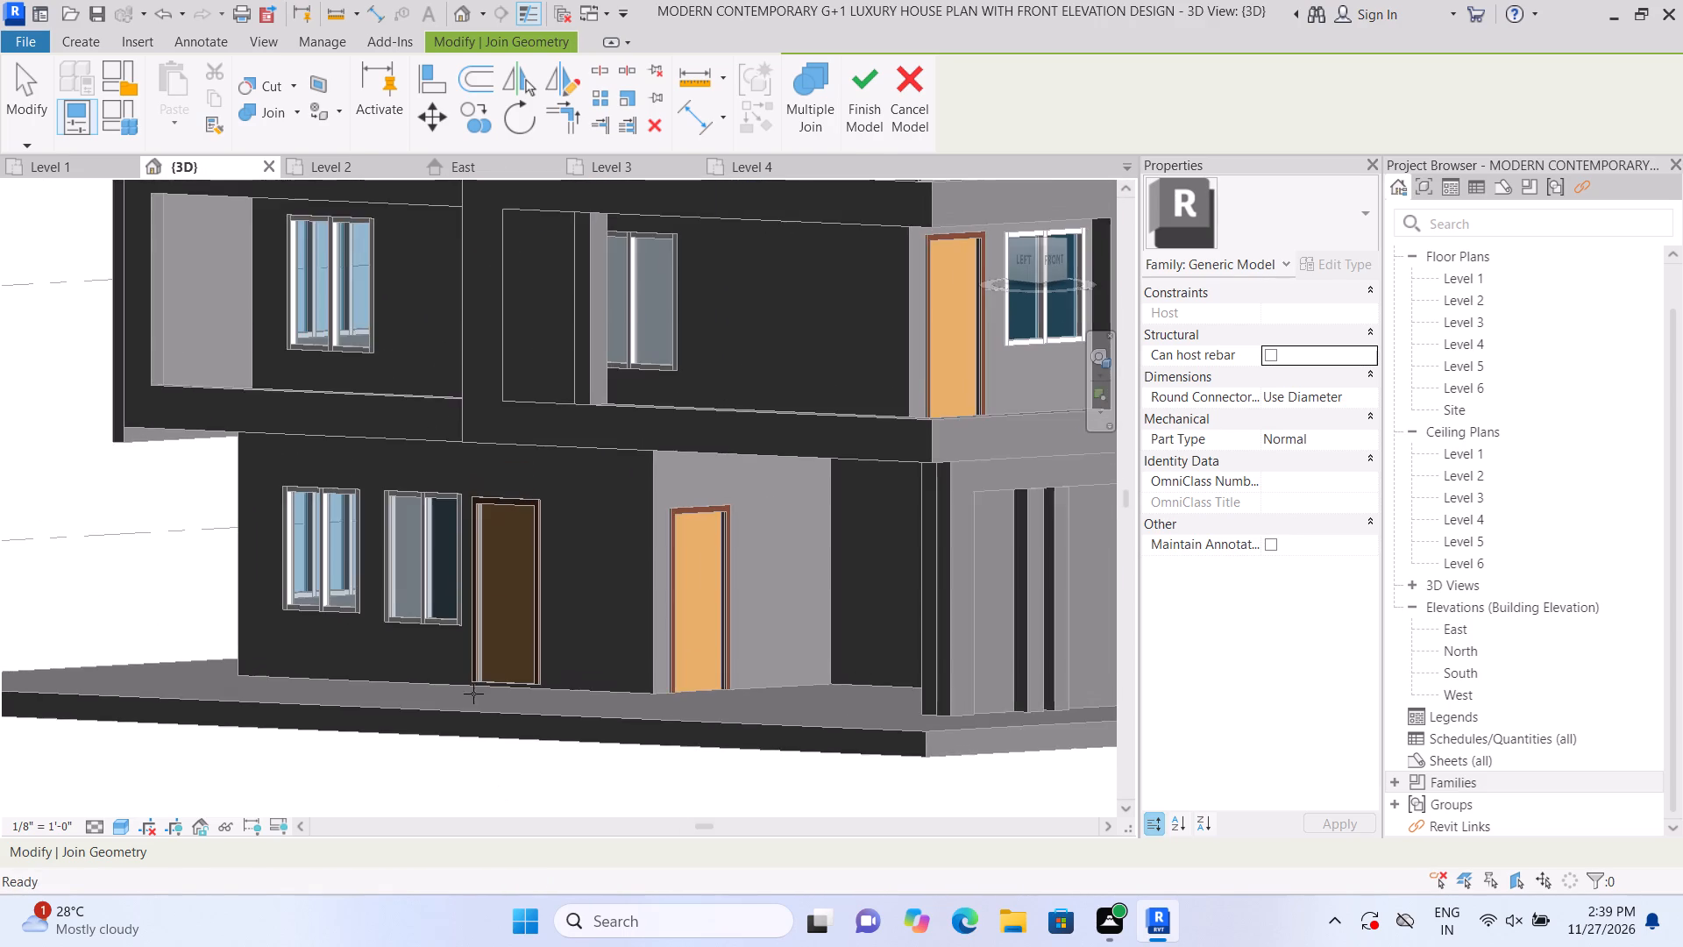
scroll(456, 677, "up", 3)
scroll(501, 659, "down", 6)
scroll(439, 822, "up", 4)
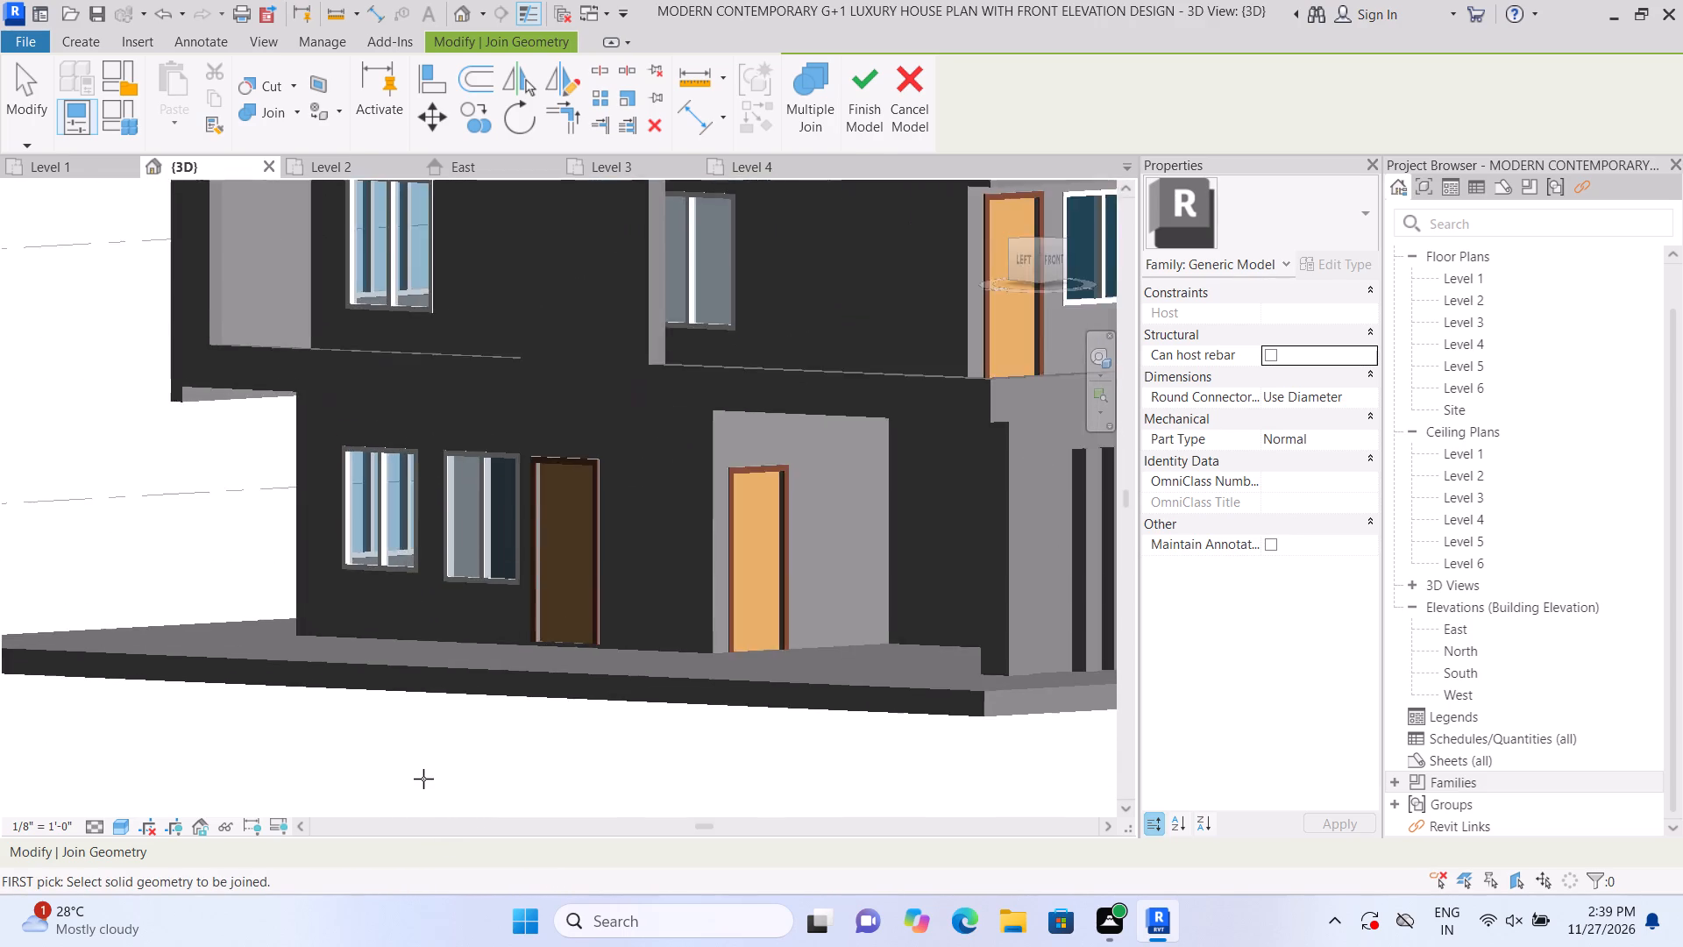
scroll(423, 779, "up", 4)
middle_click_drag(460, 775, 417, 823)
scroll(414, 820, "down", 4)
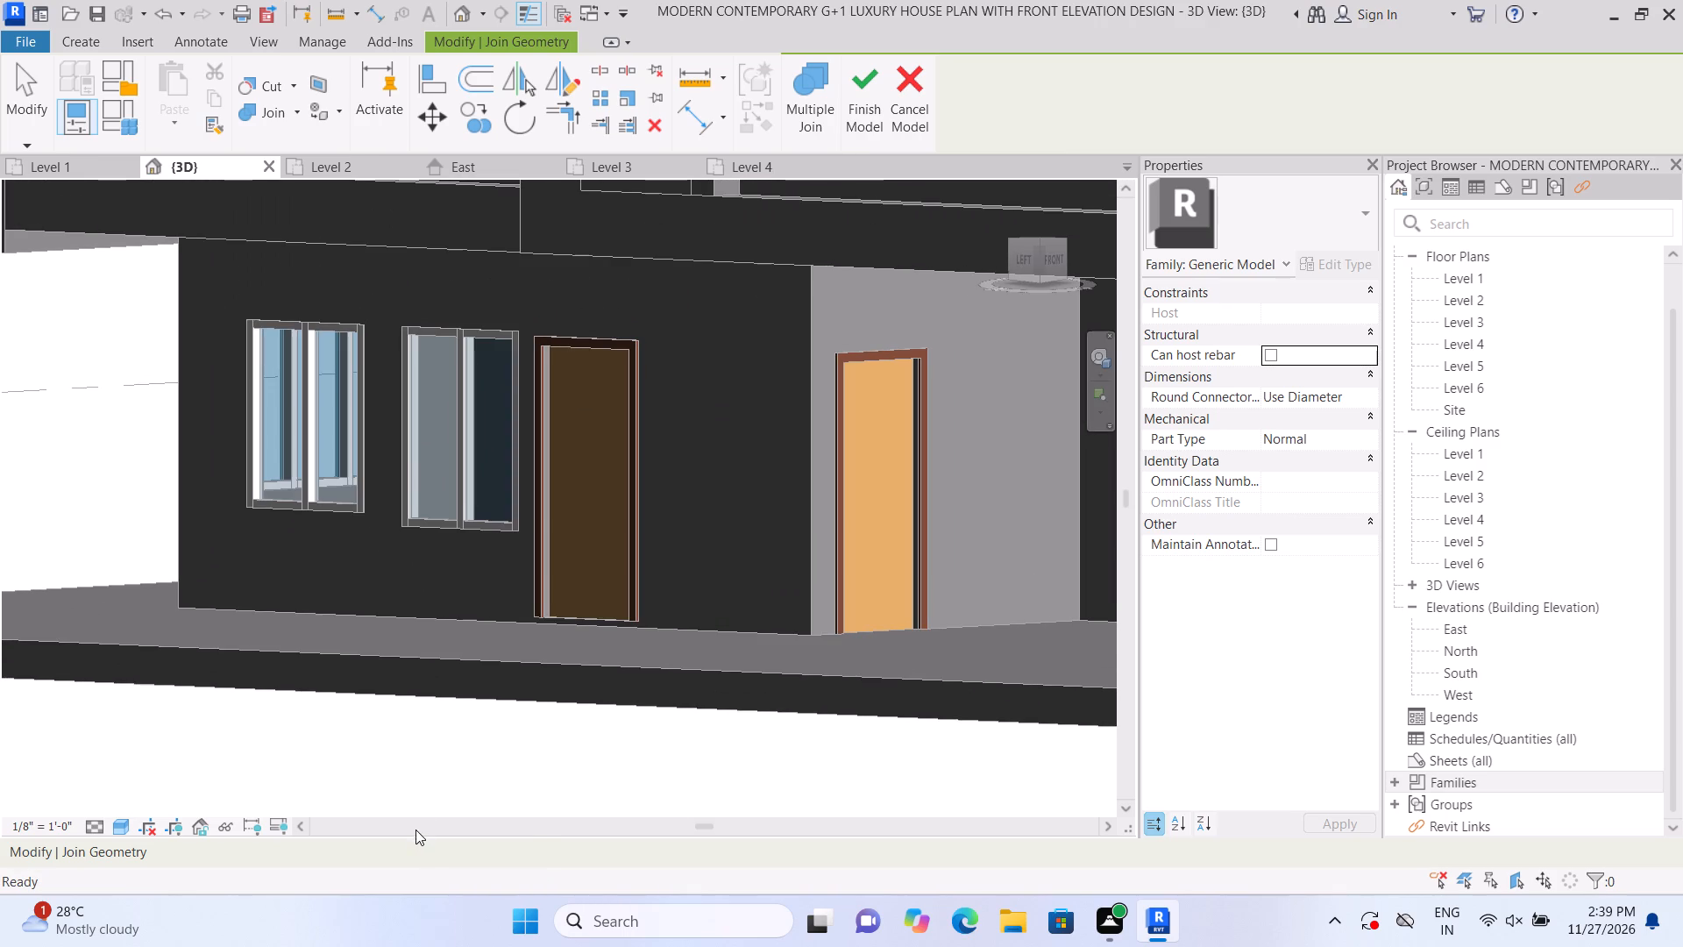
scroll(415, 830, "down", 7)
scroll(483, 821, "up", 3)
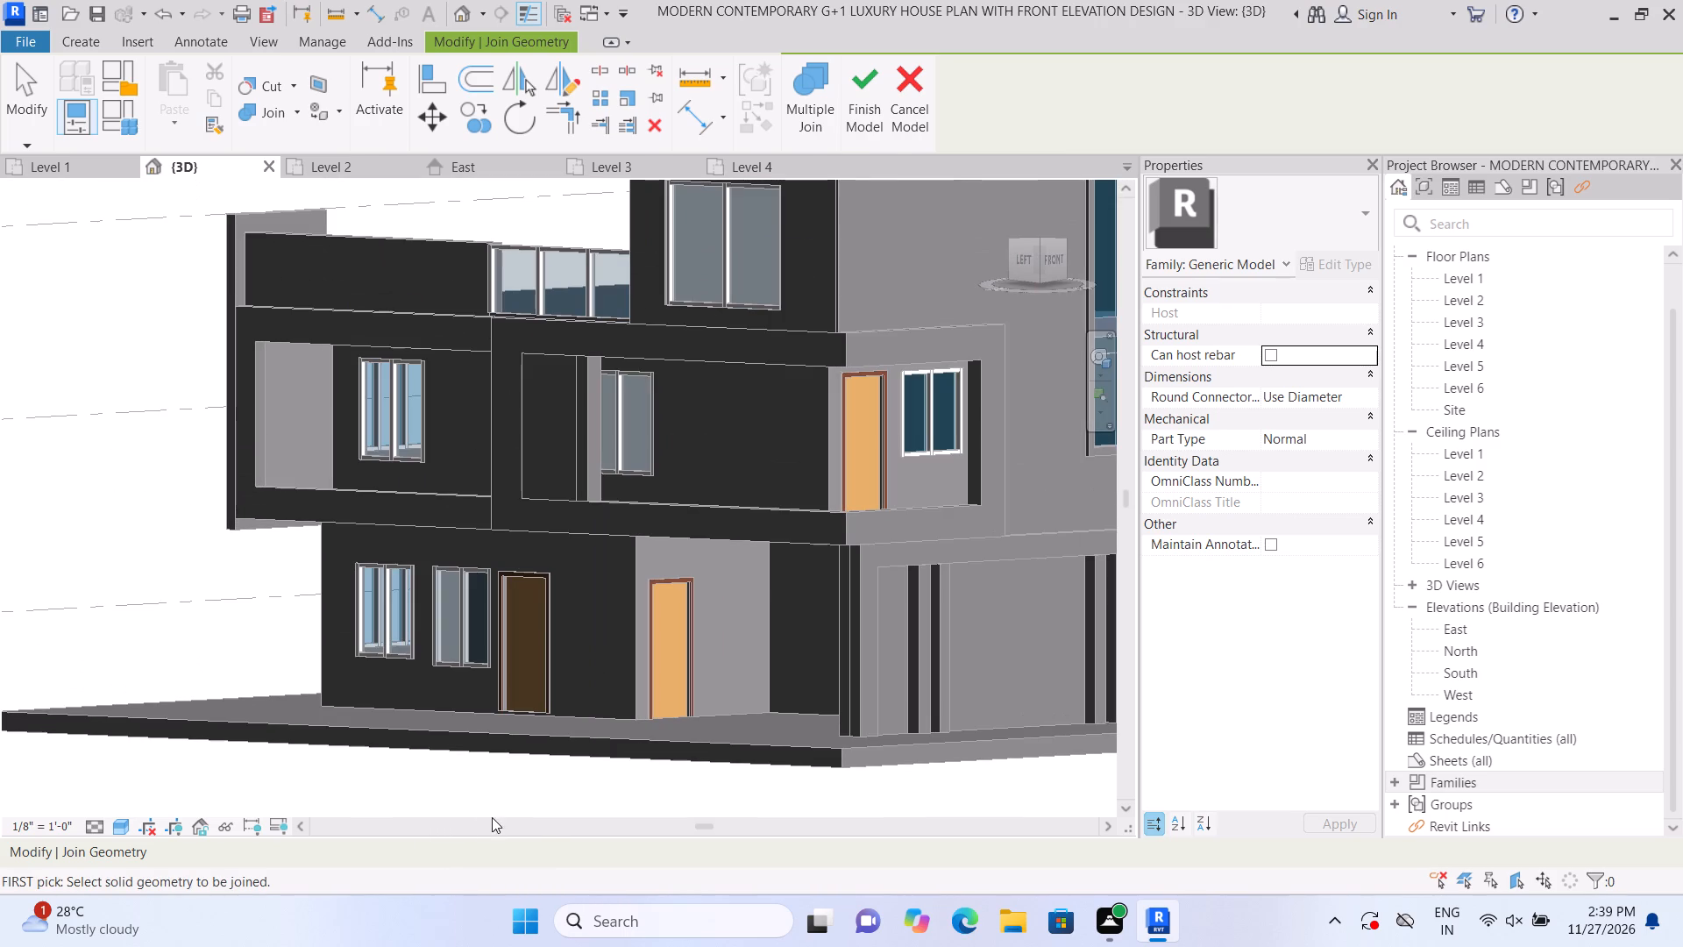
scroll(492, 817, "up", 3)
scroll(555, 711, "up", 5)
scroll(600, 657, "down", 5)
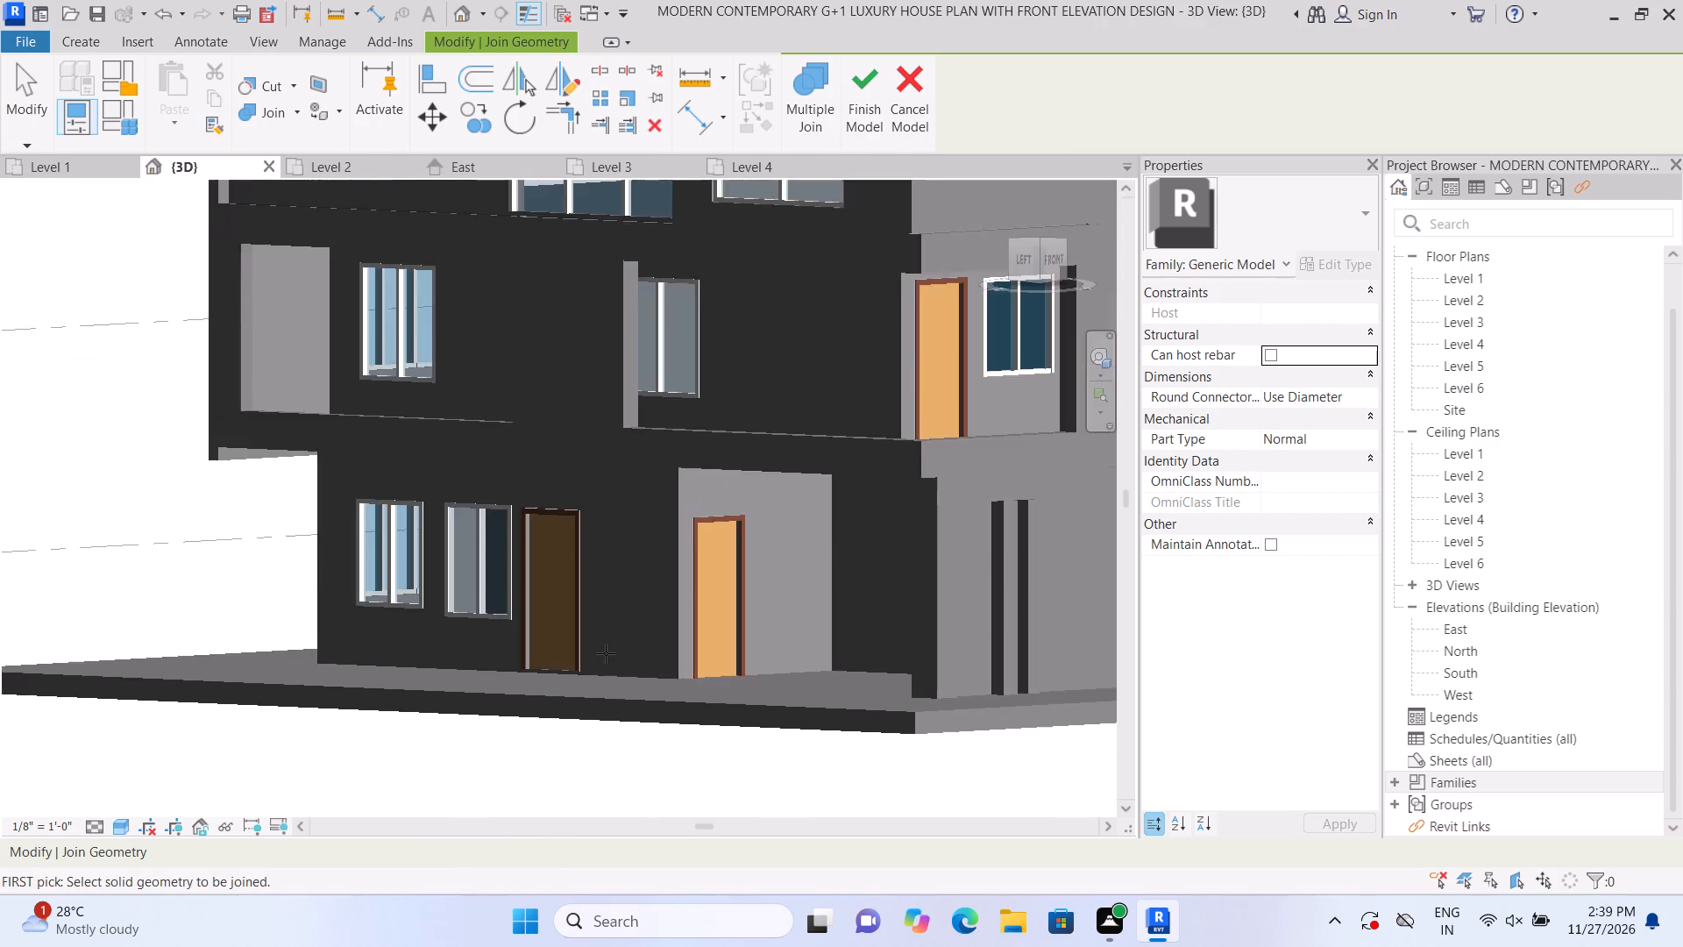
scroll(606, 653, "down", 6)
scroll(618, 830, "up", 3)
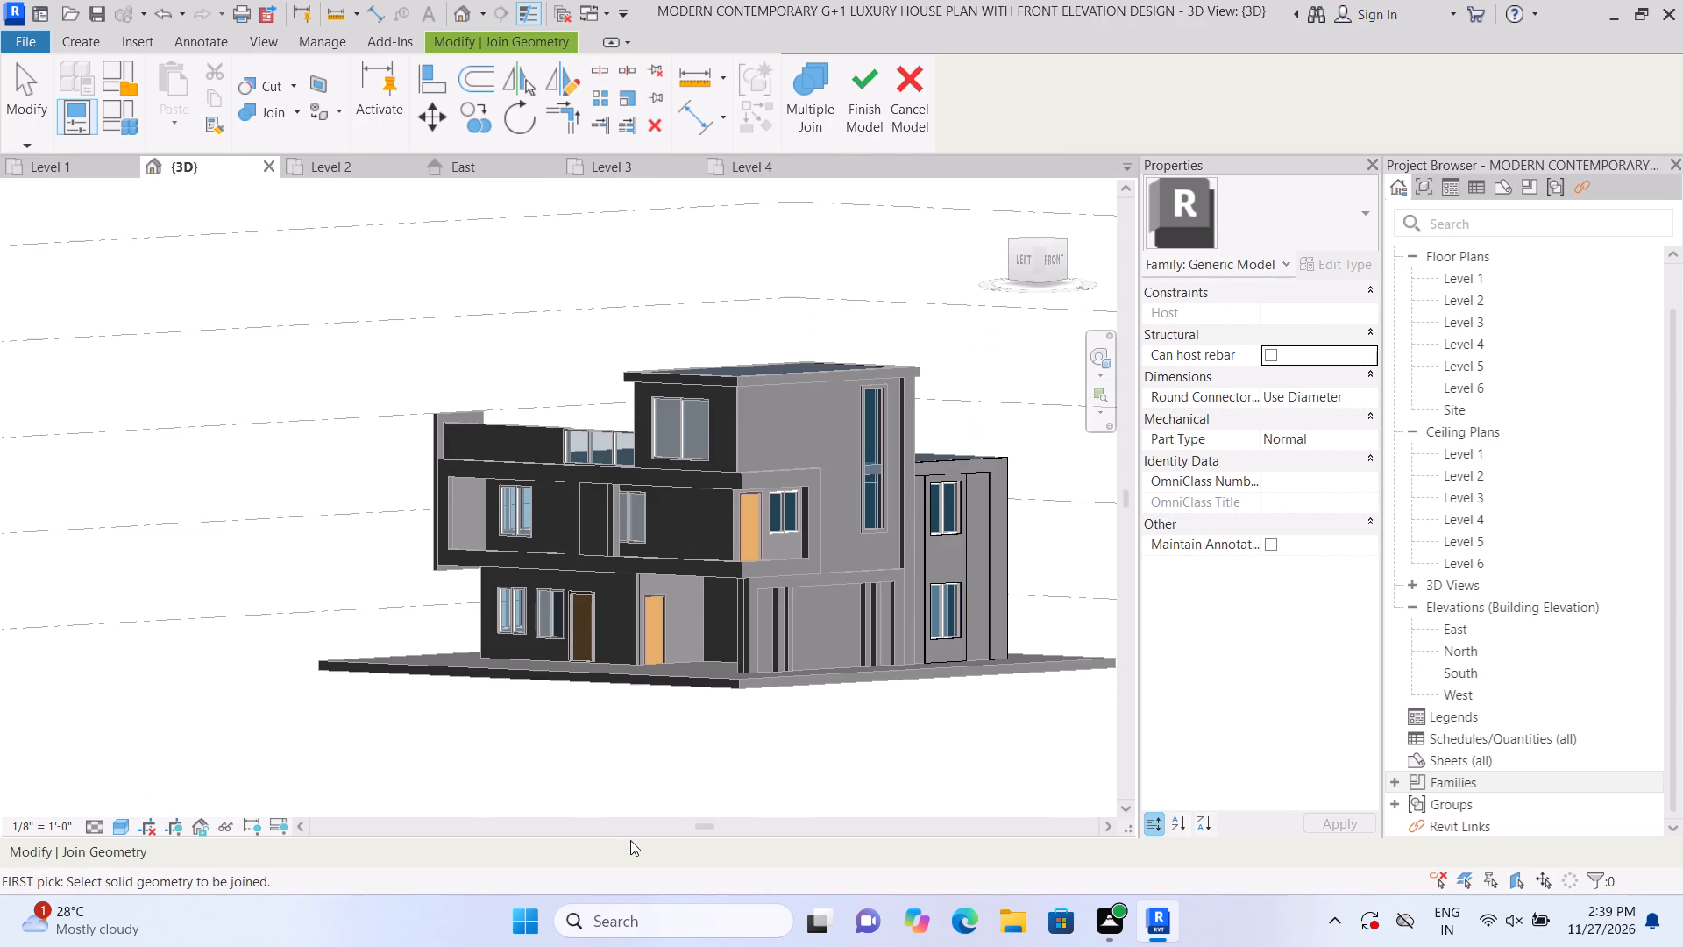
scroll(641, 851, "up", 5)
scroll(690, 748, "up", 4)
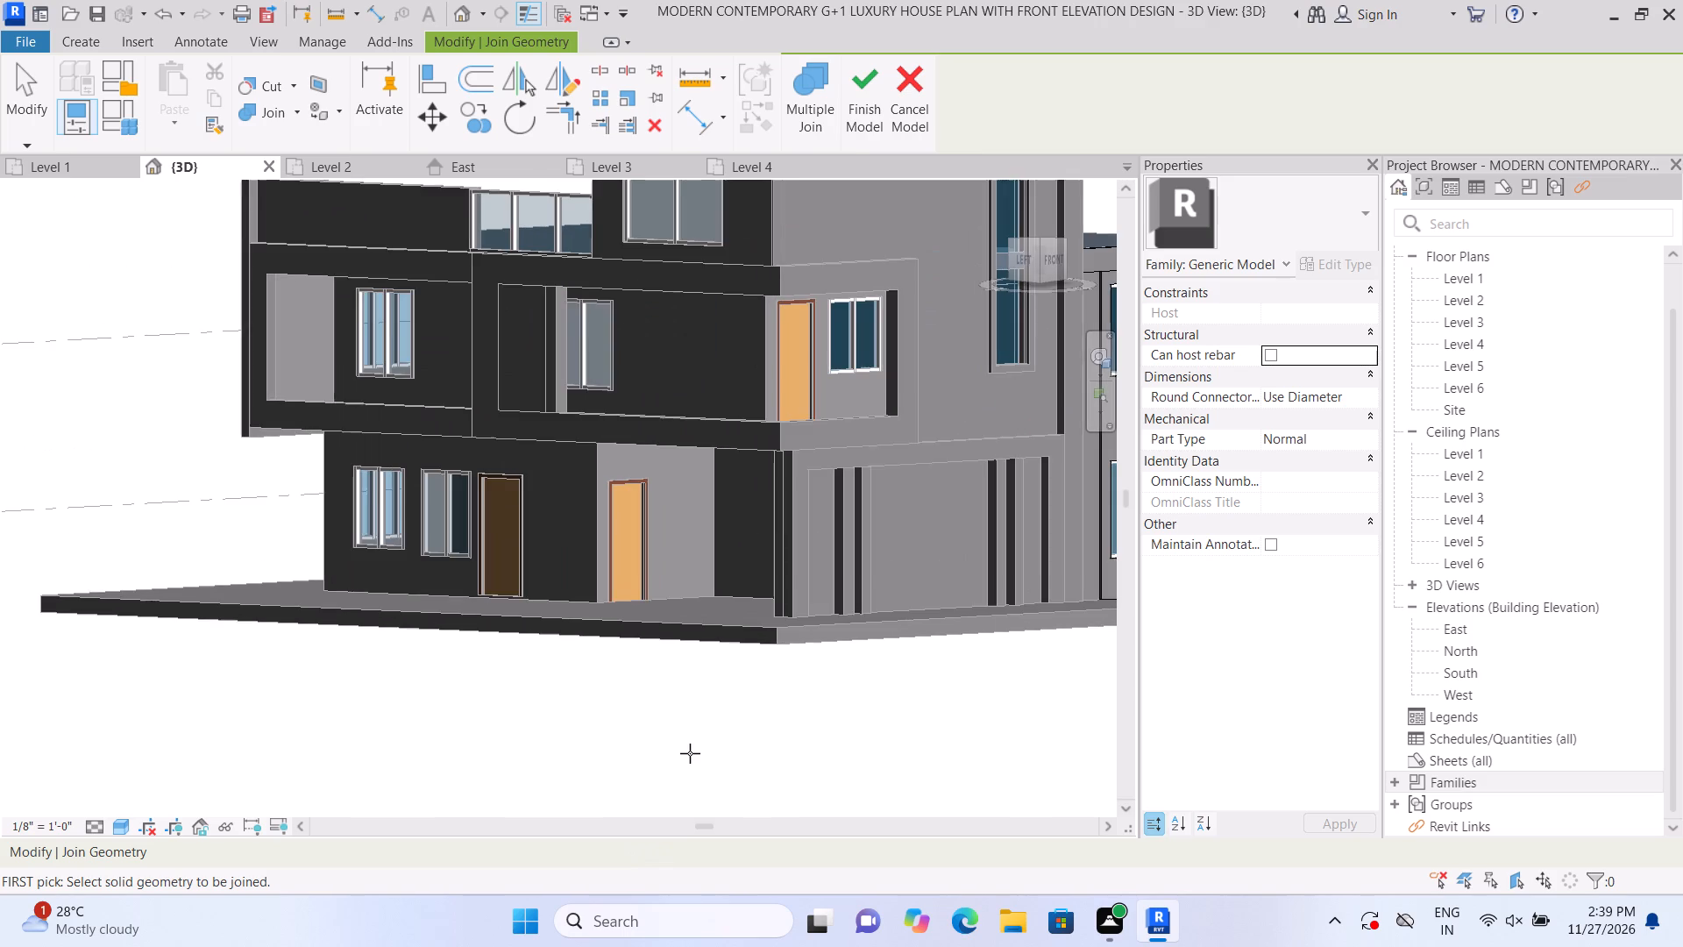
Review the overall massing of the house in 3D, from the front and from the raised front-left corner.
scroll(680, 780, "down", 2)
middle_click_drag(710, 768, 633, 801)
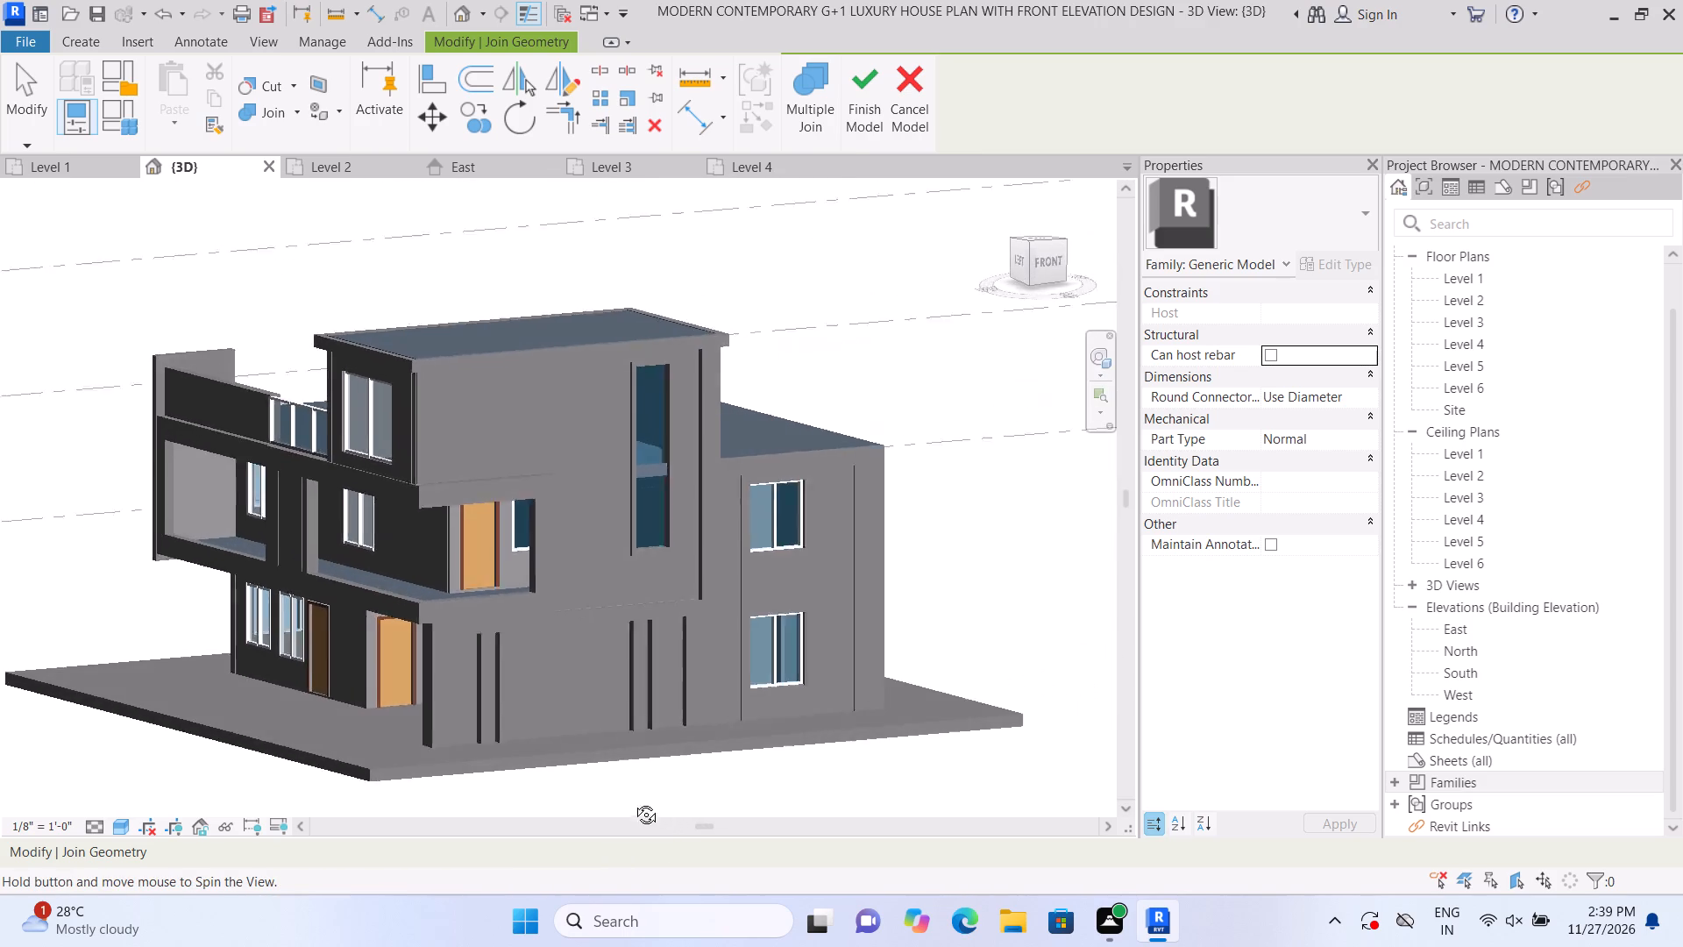
middle_click_drag(633, 801, 536, 760)
scroll(540, 759, "up", 1, "shift")
middle_click_drag(484, 756, 501, 762, "shift")
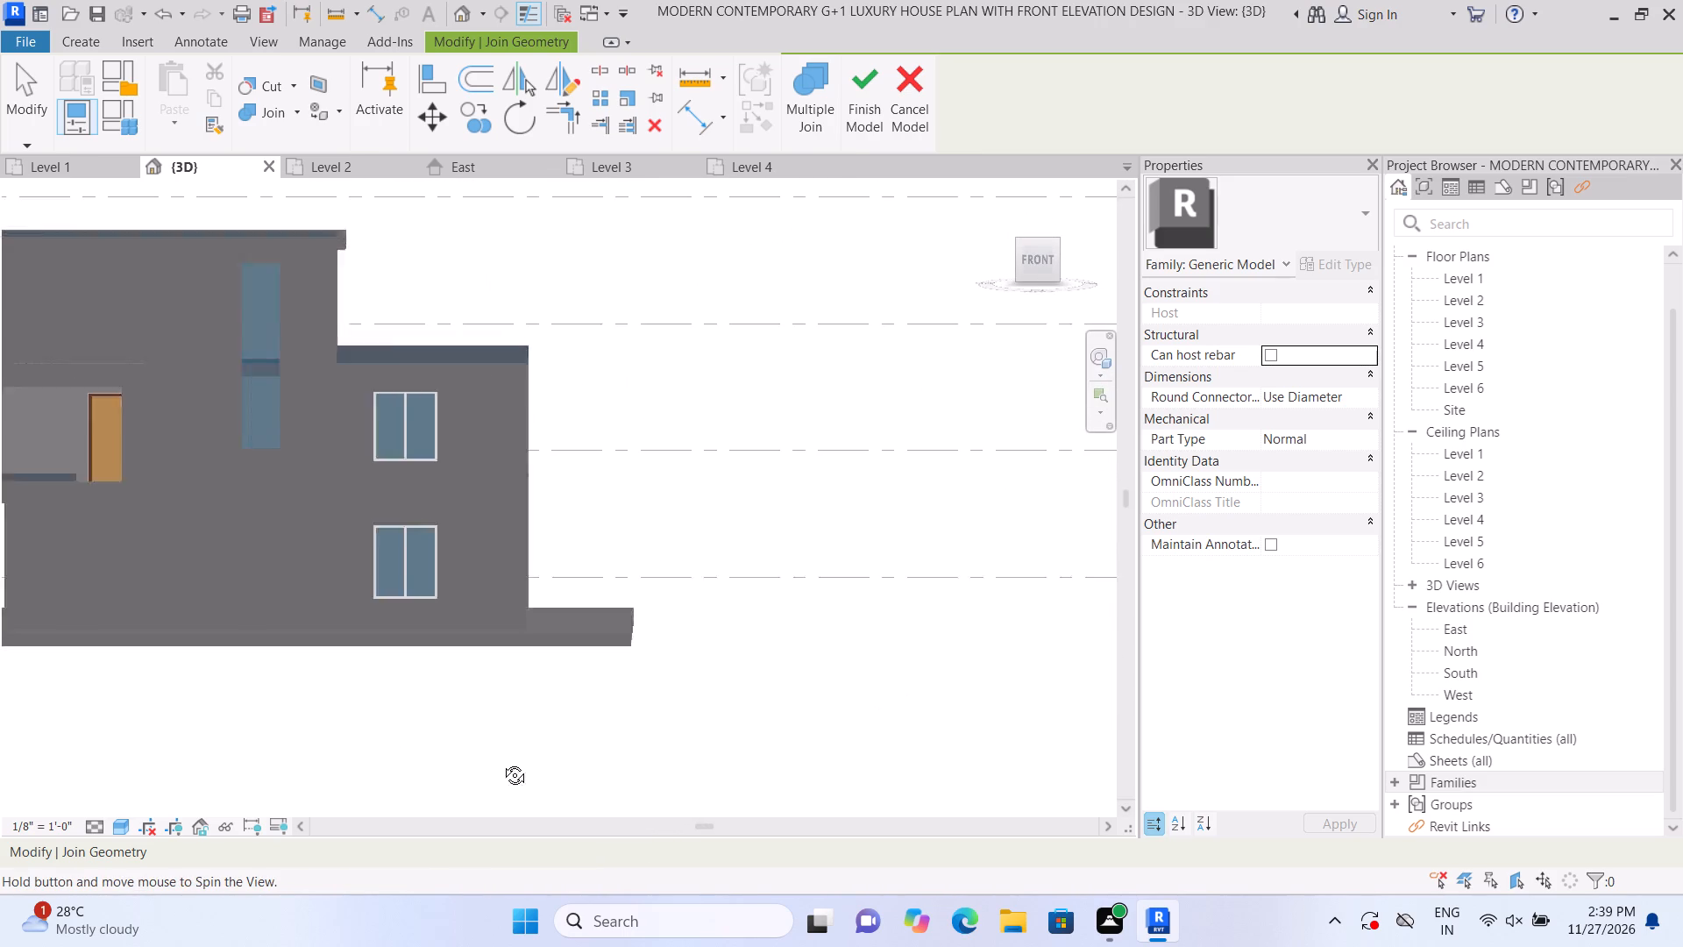
middle_click_drag(501, 762, 629, 783, "shift")
scroll(542, 798, "up", 1)
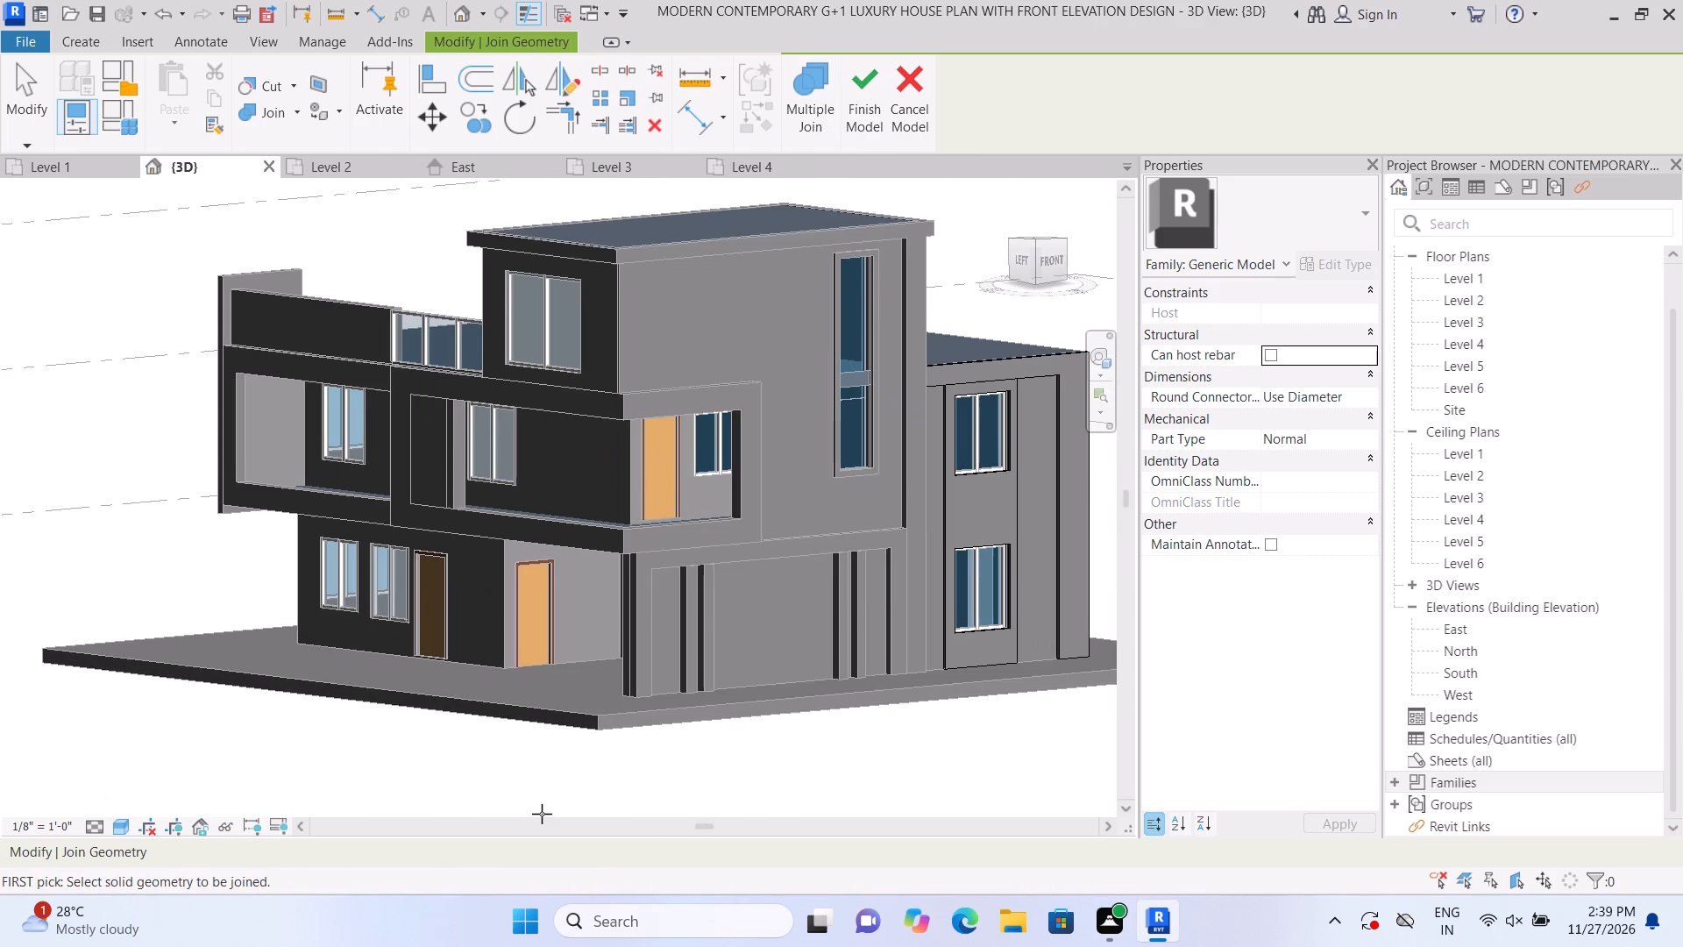
middle_click_drag(542, 814, 471, 840)
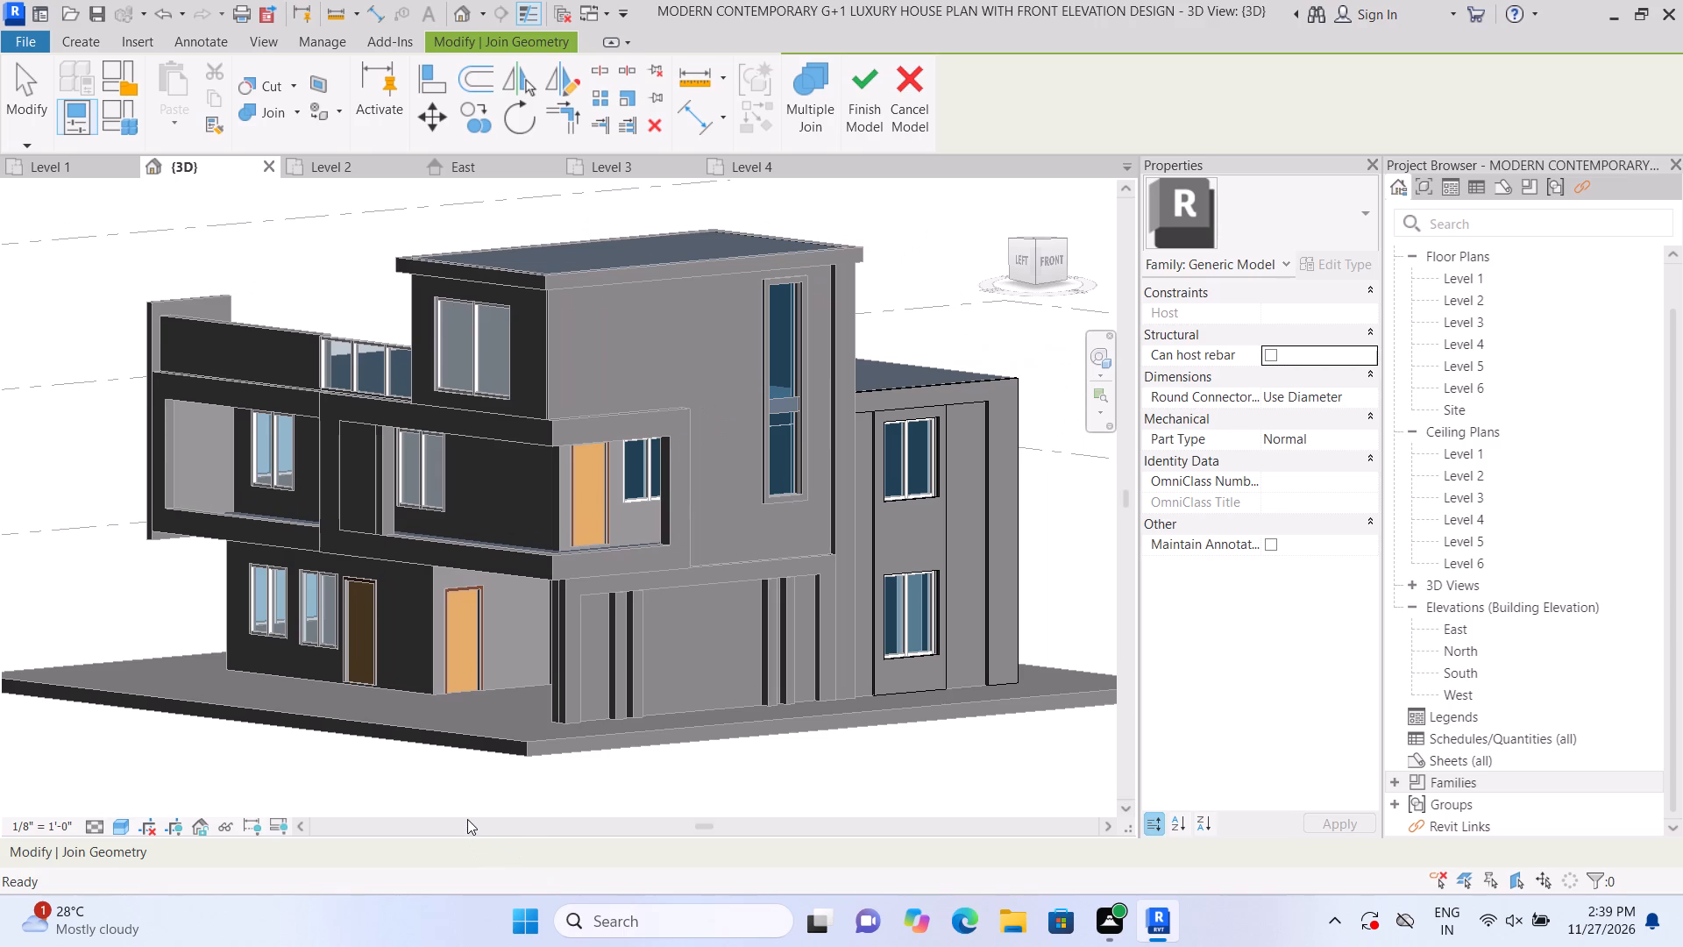
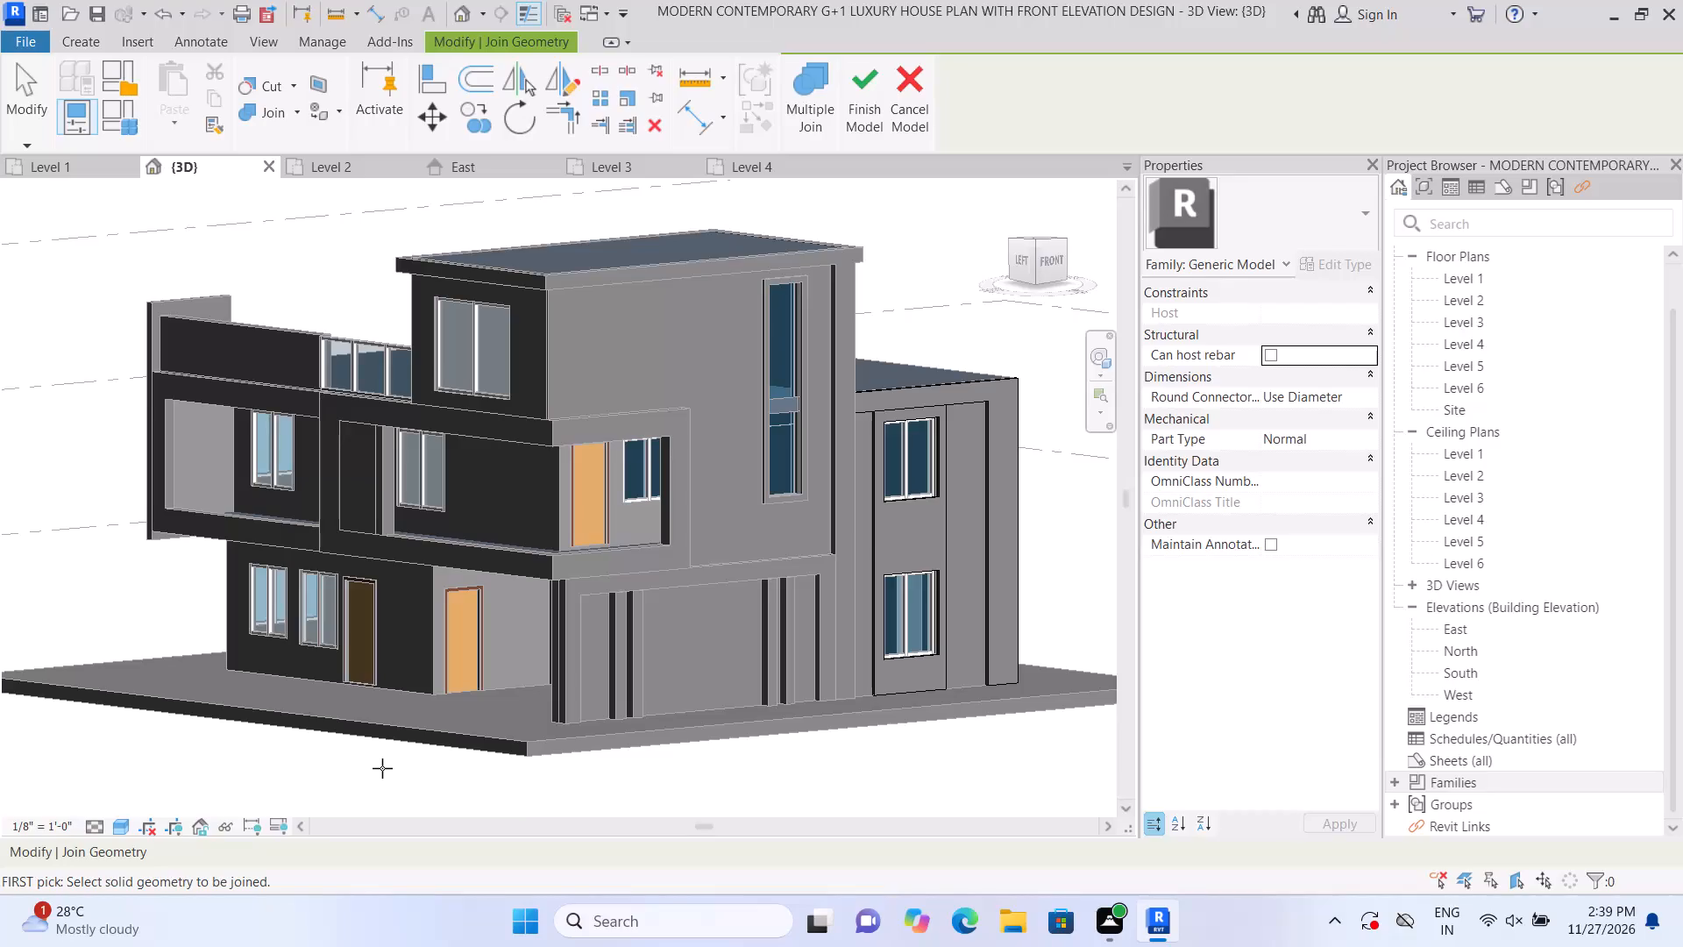
Examine the front facade and the side block's windows, strips and panels in 3D from the front-left corner.
scroll(389, 761, "up", 1)
scroll(393, 779, "down", 1)
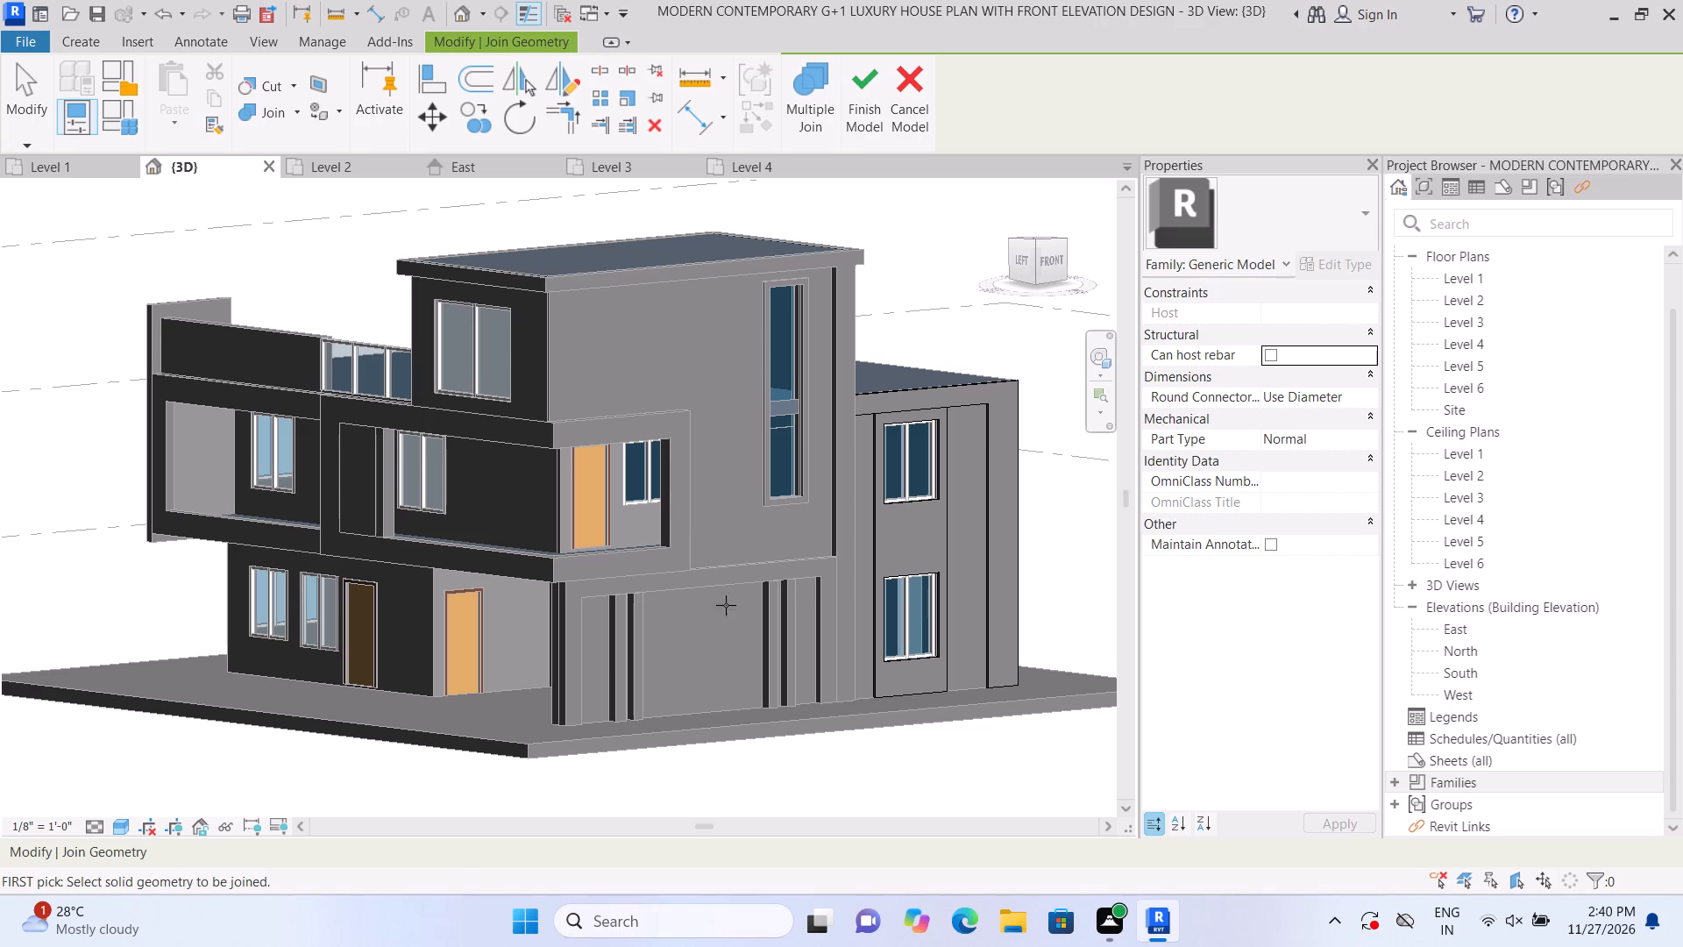
scroll(714, 614, "down", 1)
scroll(894, 725, "up", 3)
scroll(877, 721, "down", 2)
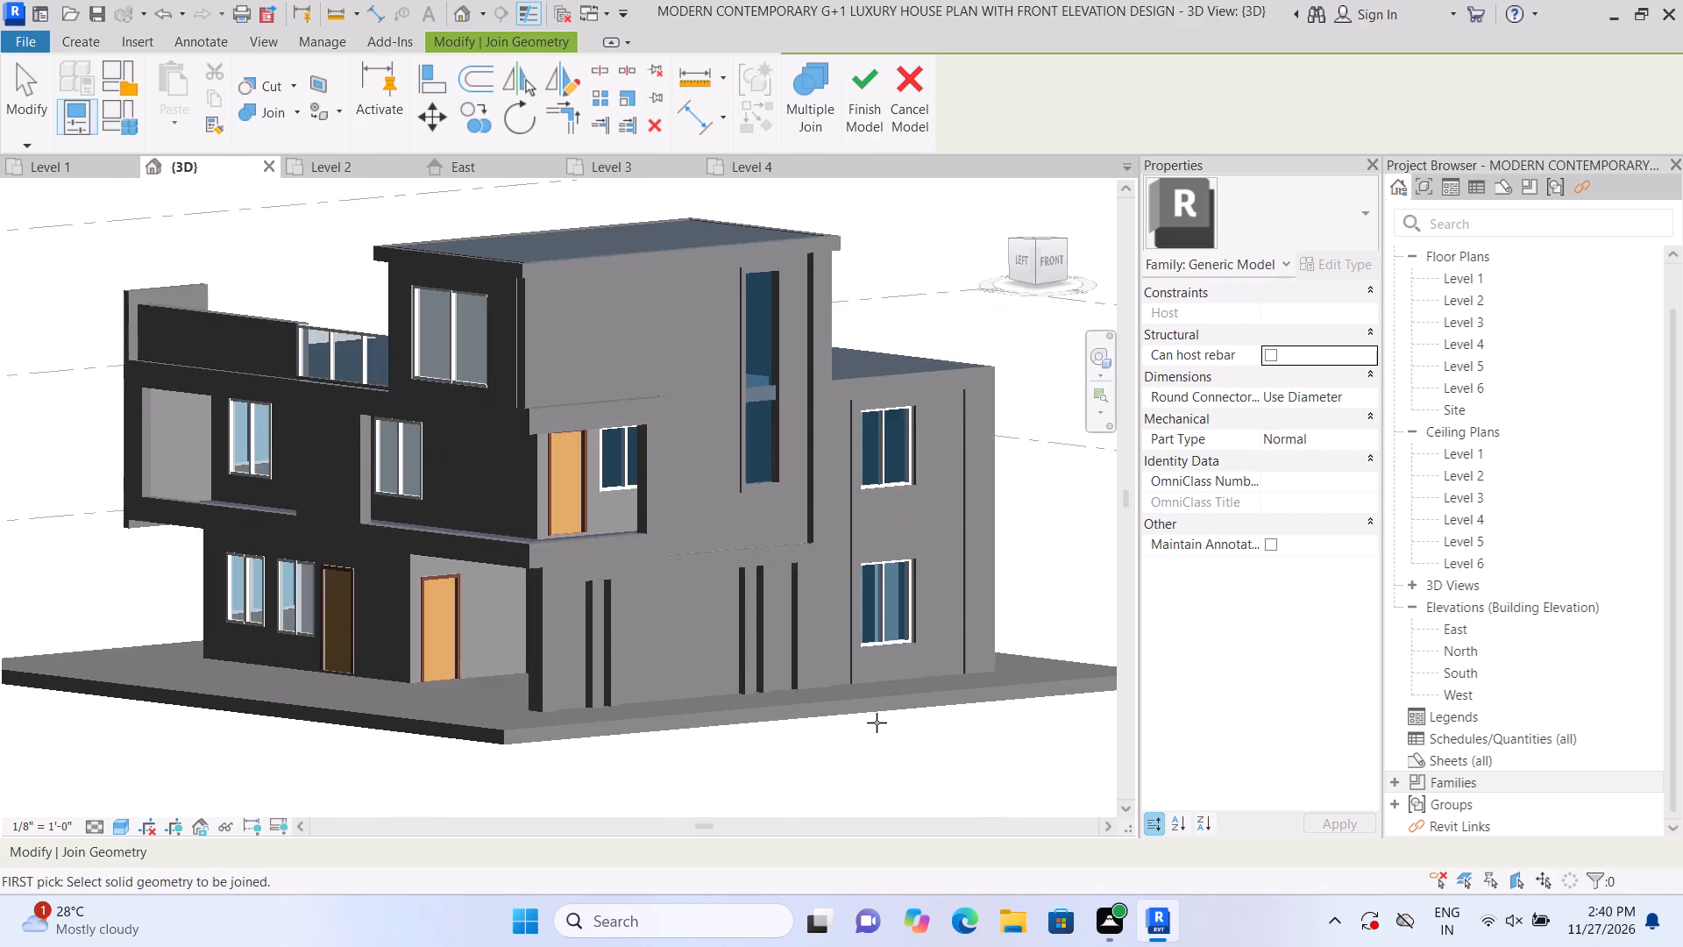
scroll(877, 723, "down", 1)
scroll(952, 770, "up", 2)
middle_click_drag(947, 768, 804, 815)
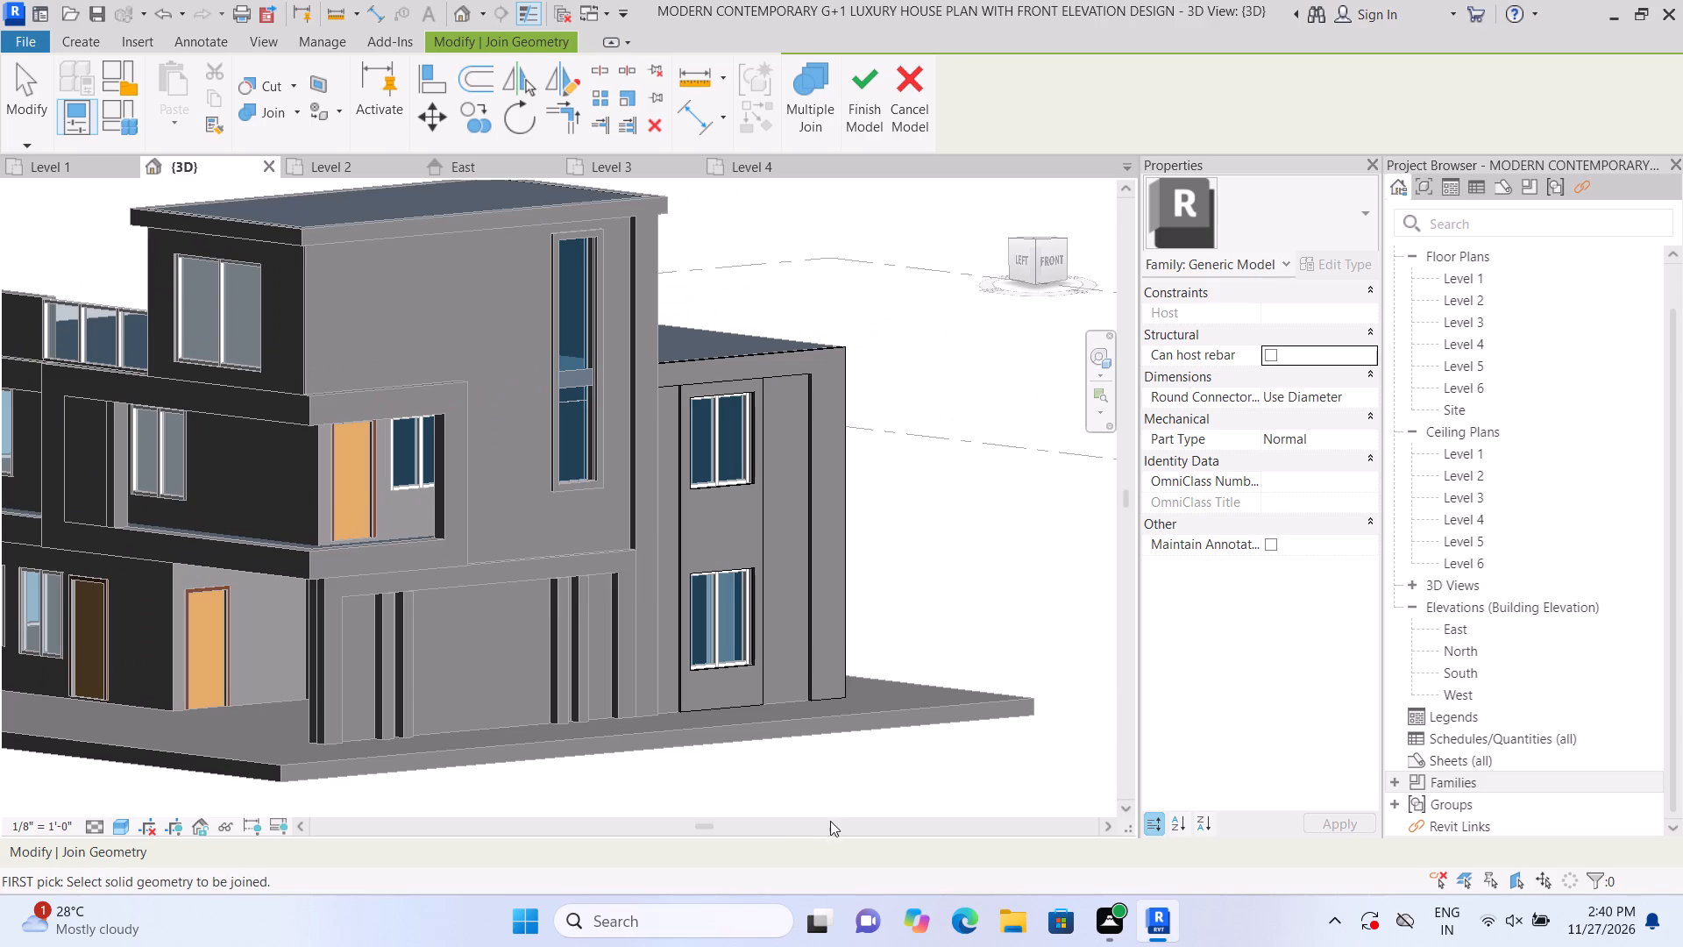
scroll(863, 790, "up", 1)
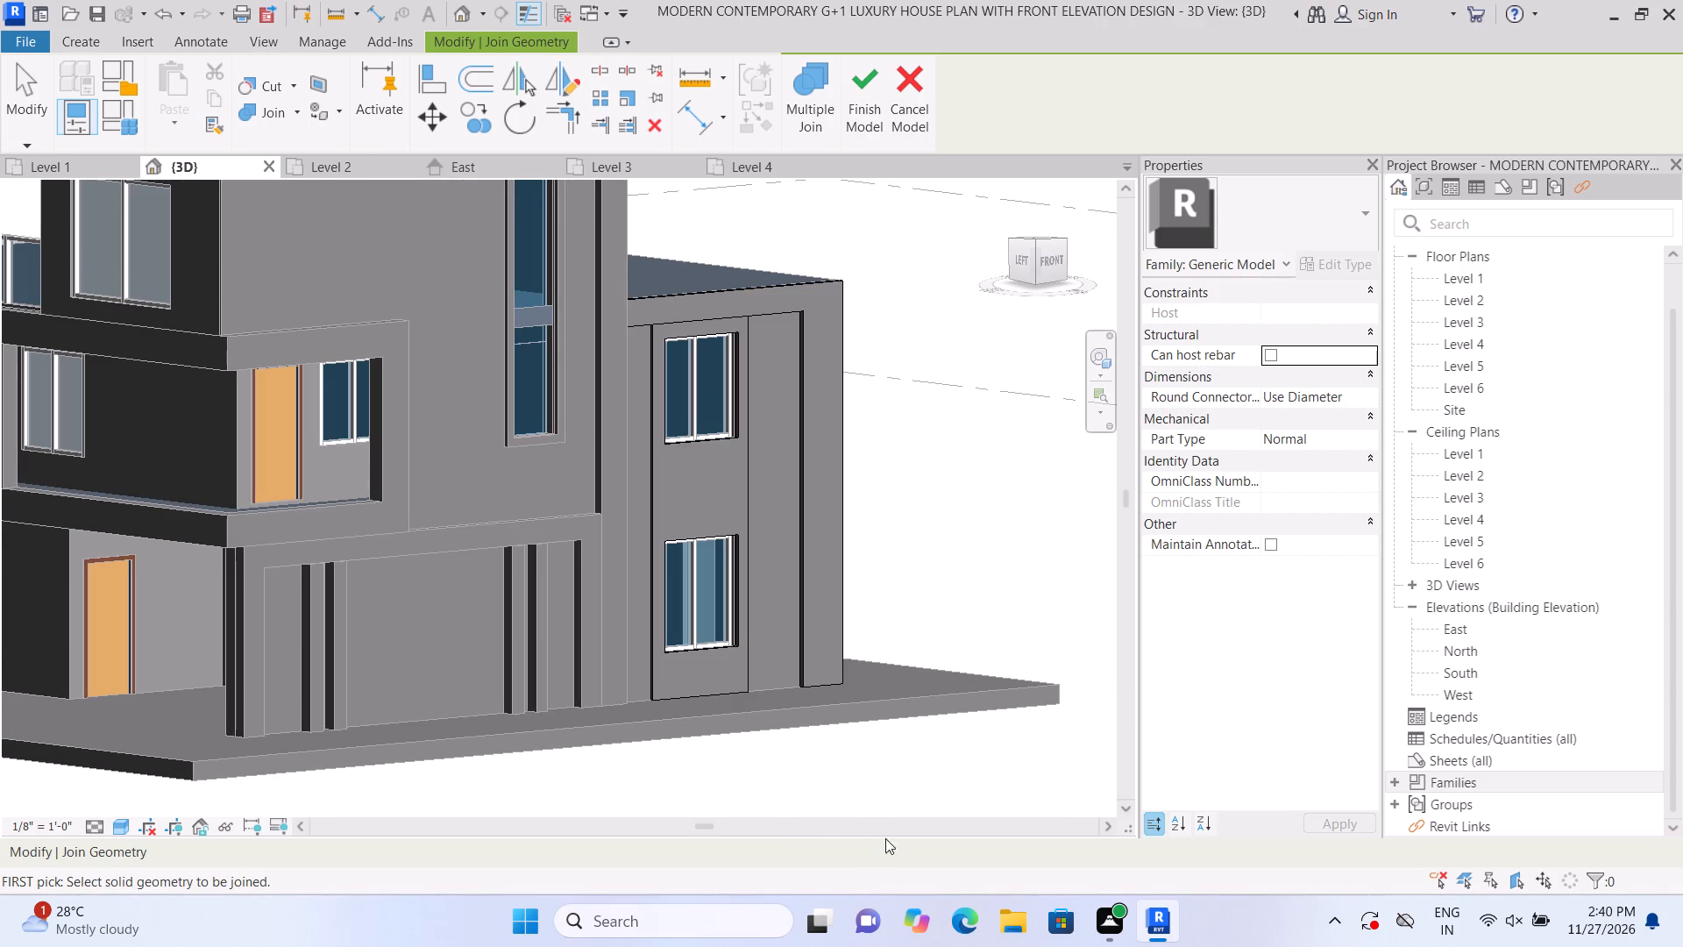
scroll(907, 792, "up", 3)
scroll(907, 794, "down", 4)
scroll(955, 495, "up", 1)
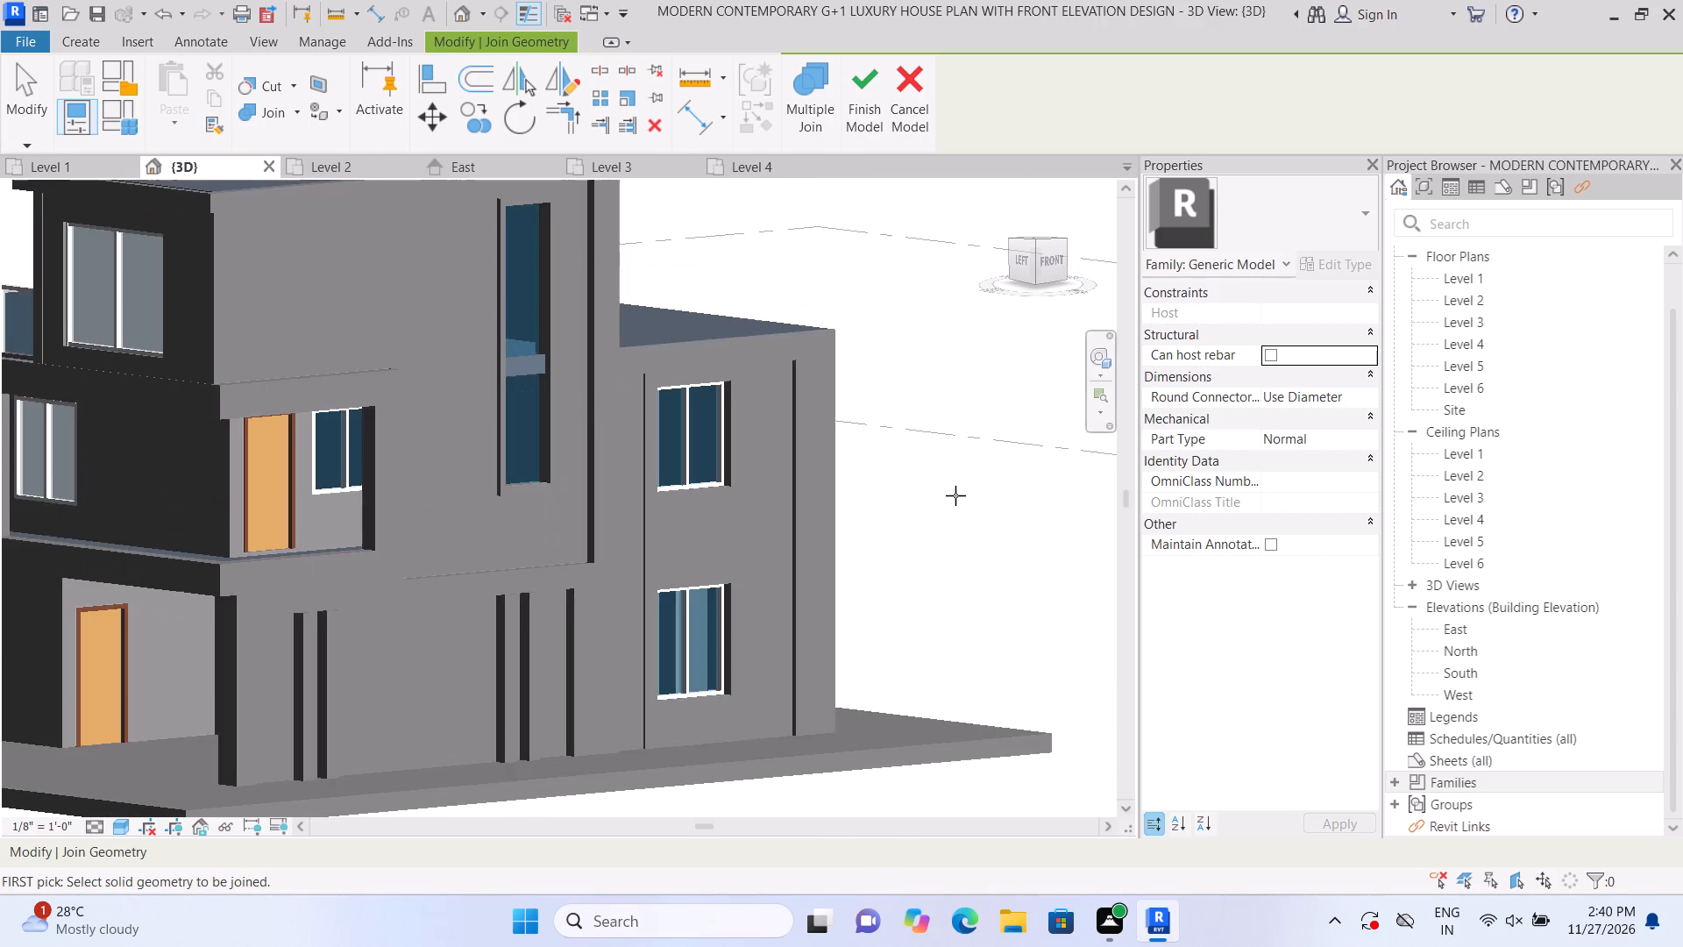
scroll(967, 529, "down", 1)
scroll(793, 290, "up", 5)
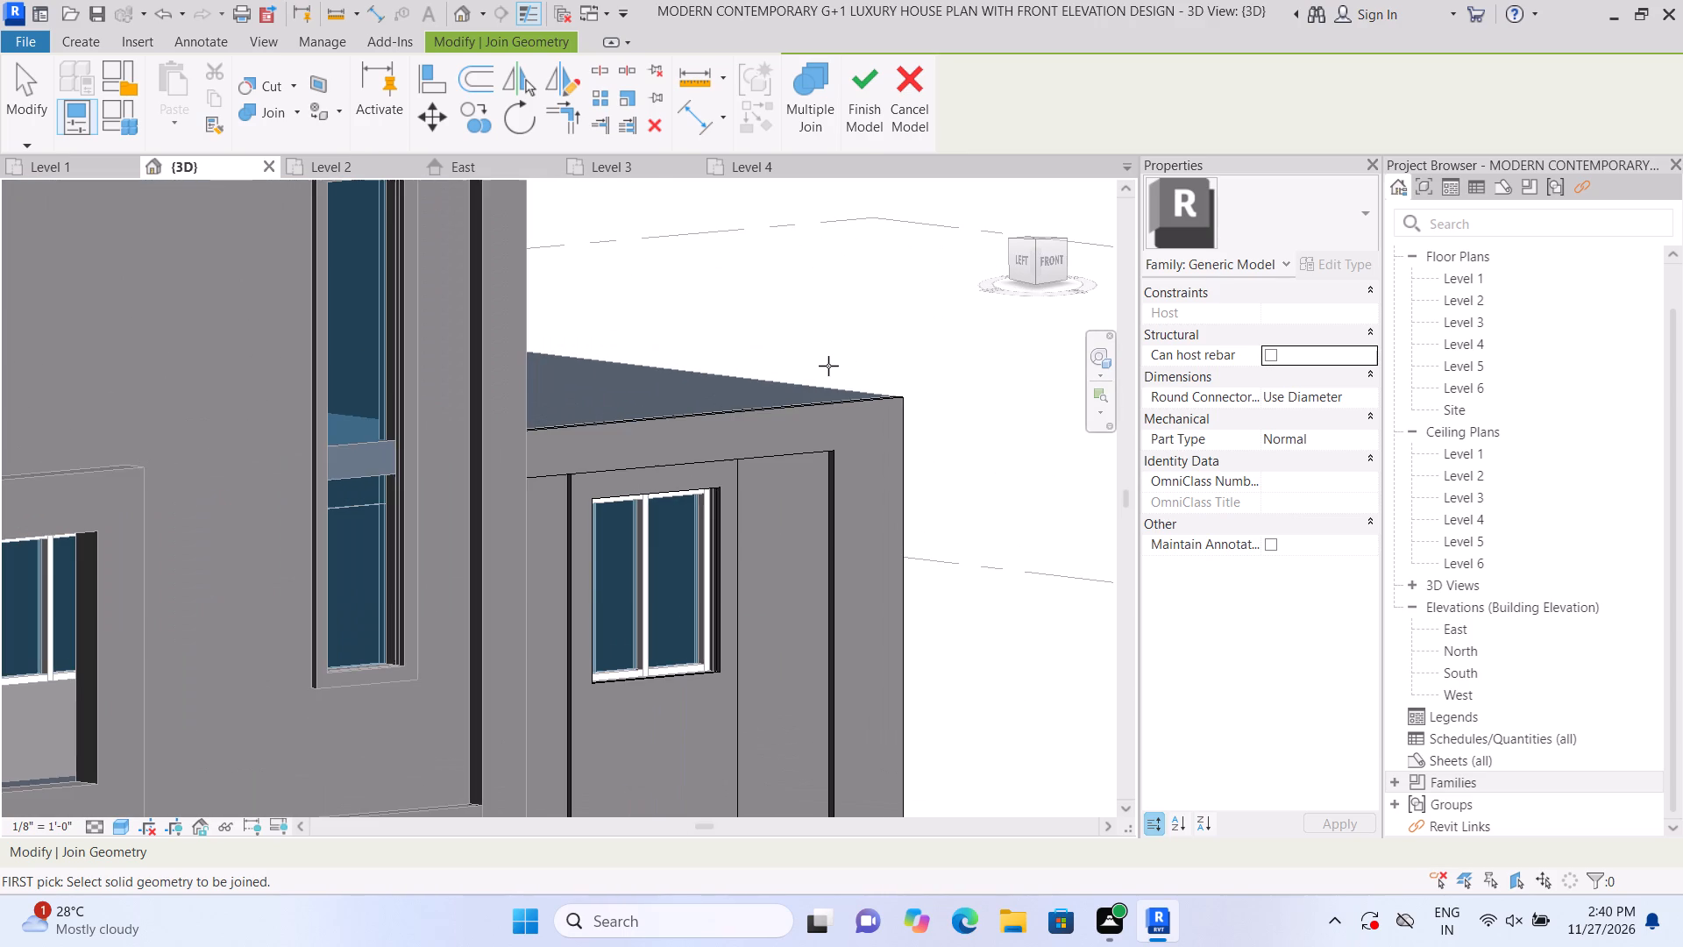
scroll(828, 366, "down", 9)
scroll(813, 637, "up", 2)
Review the whole house in 3D, comparing the side block's facade with the main block and balcony corner.
middle_click_drag(779, 676, 778, 687)
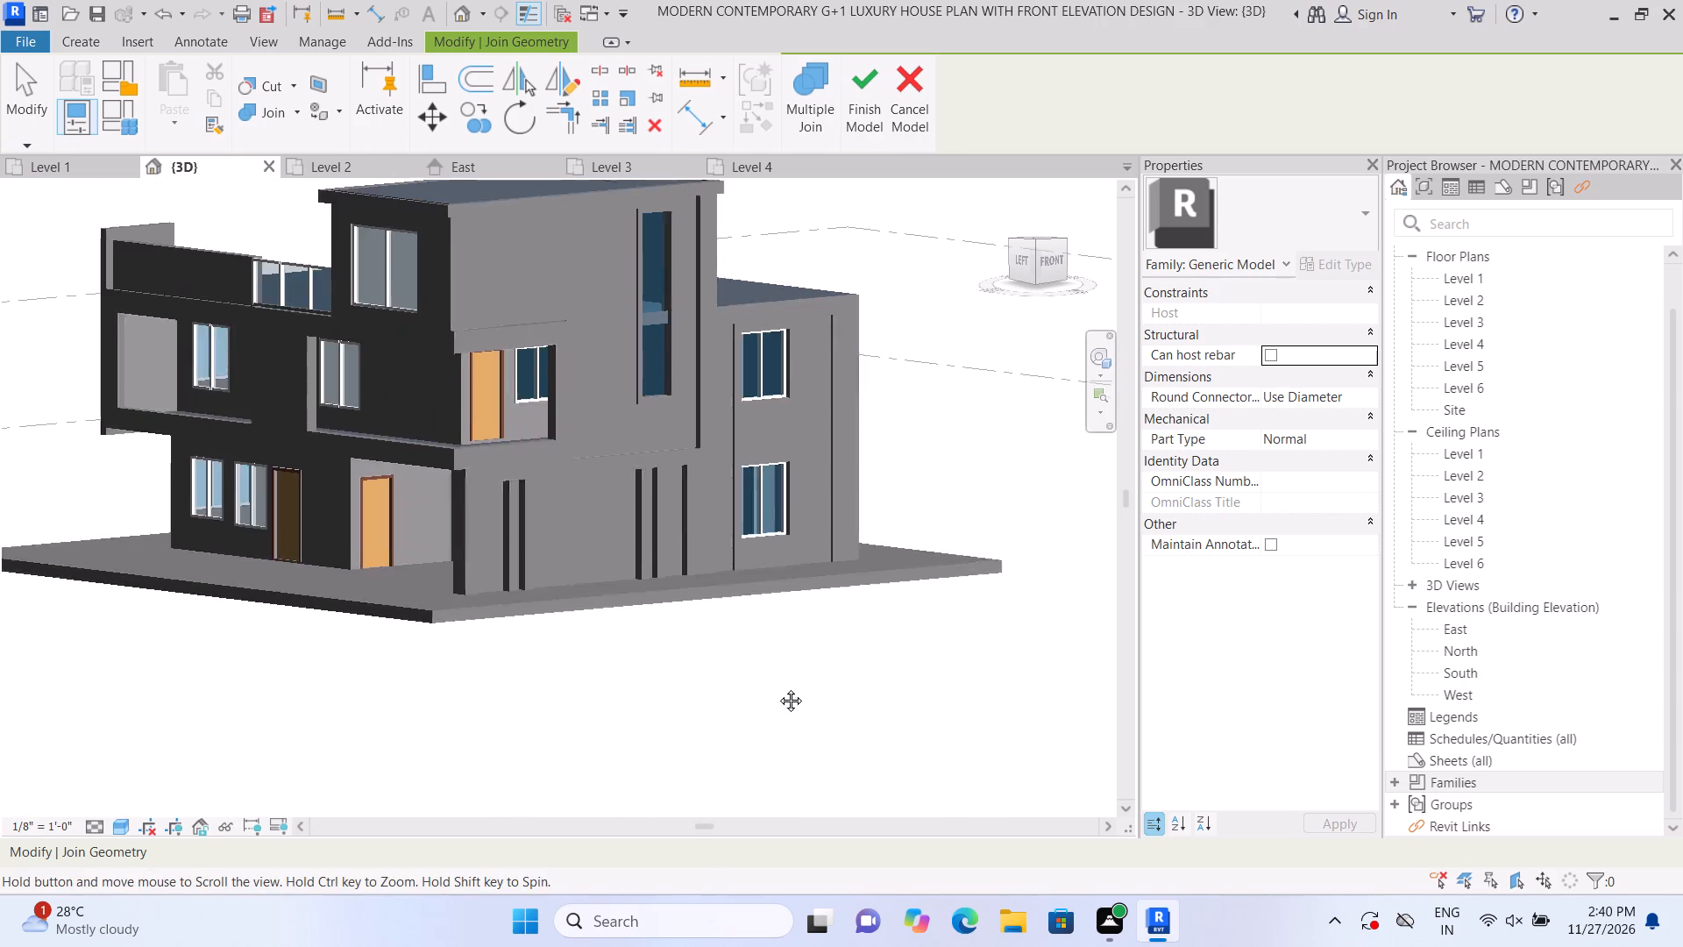
middle_click_drag(778, 687, 764, 776)
scroll(766, 737, "up", 1)
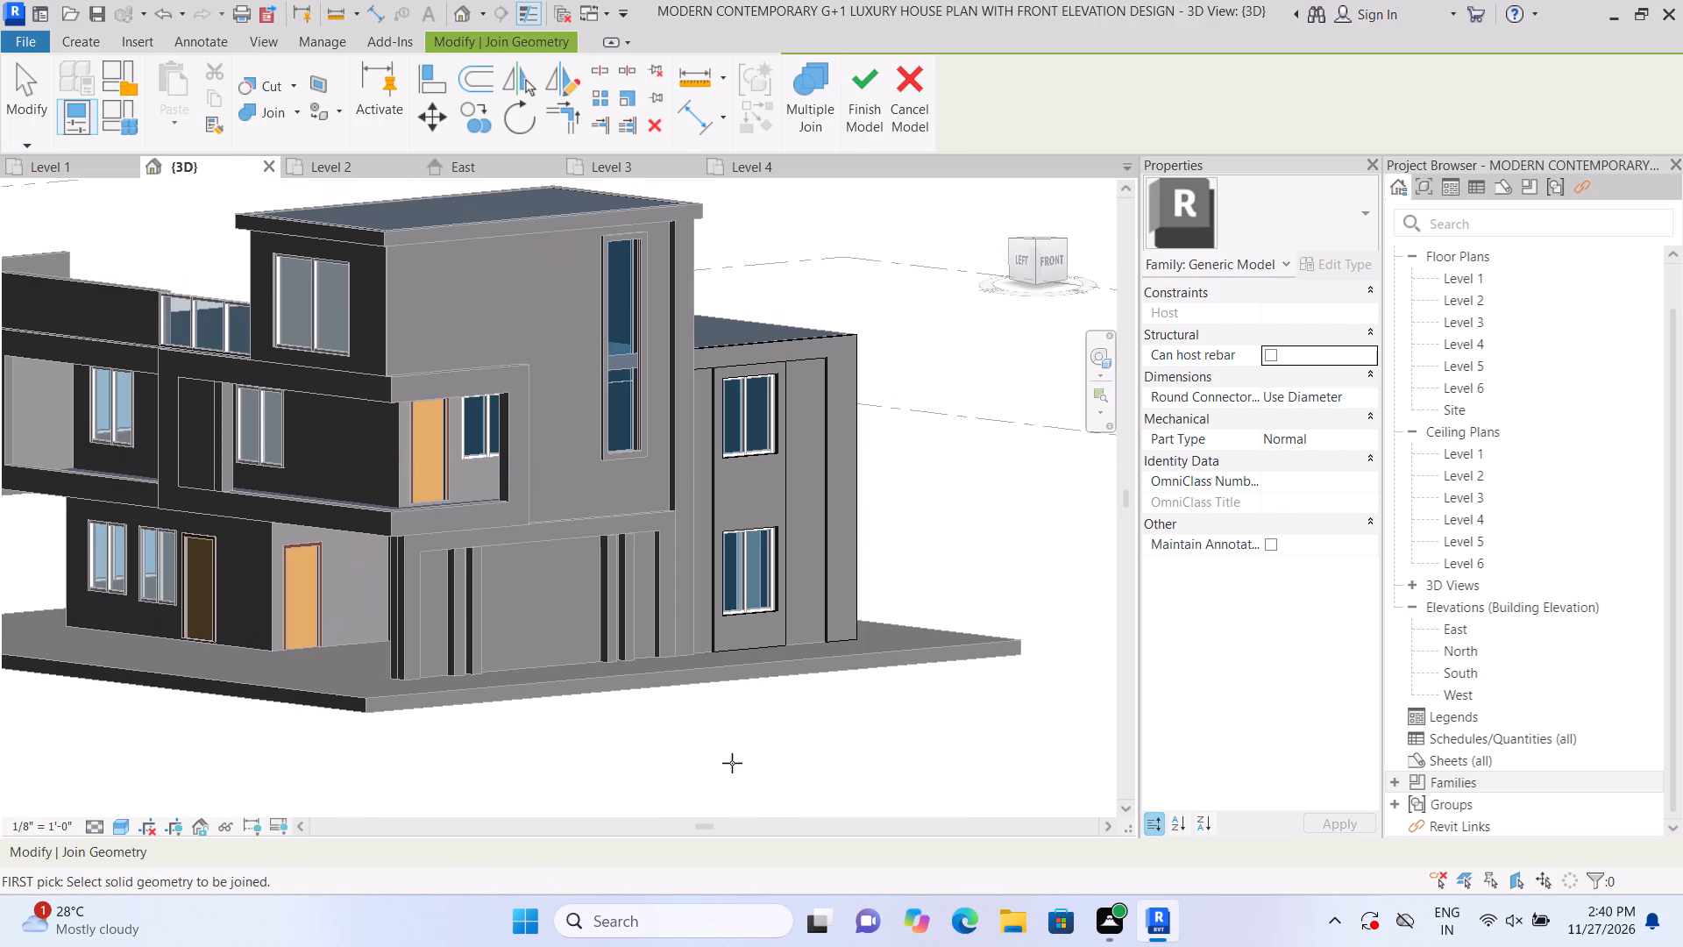
scroll(771, 682, "up", 2)
scroll(770, 748, "down", 2)
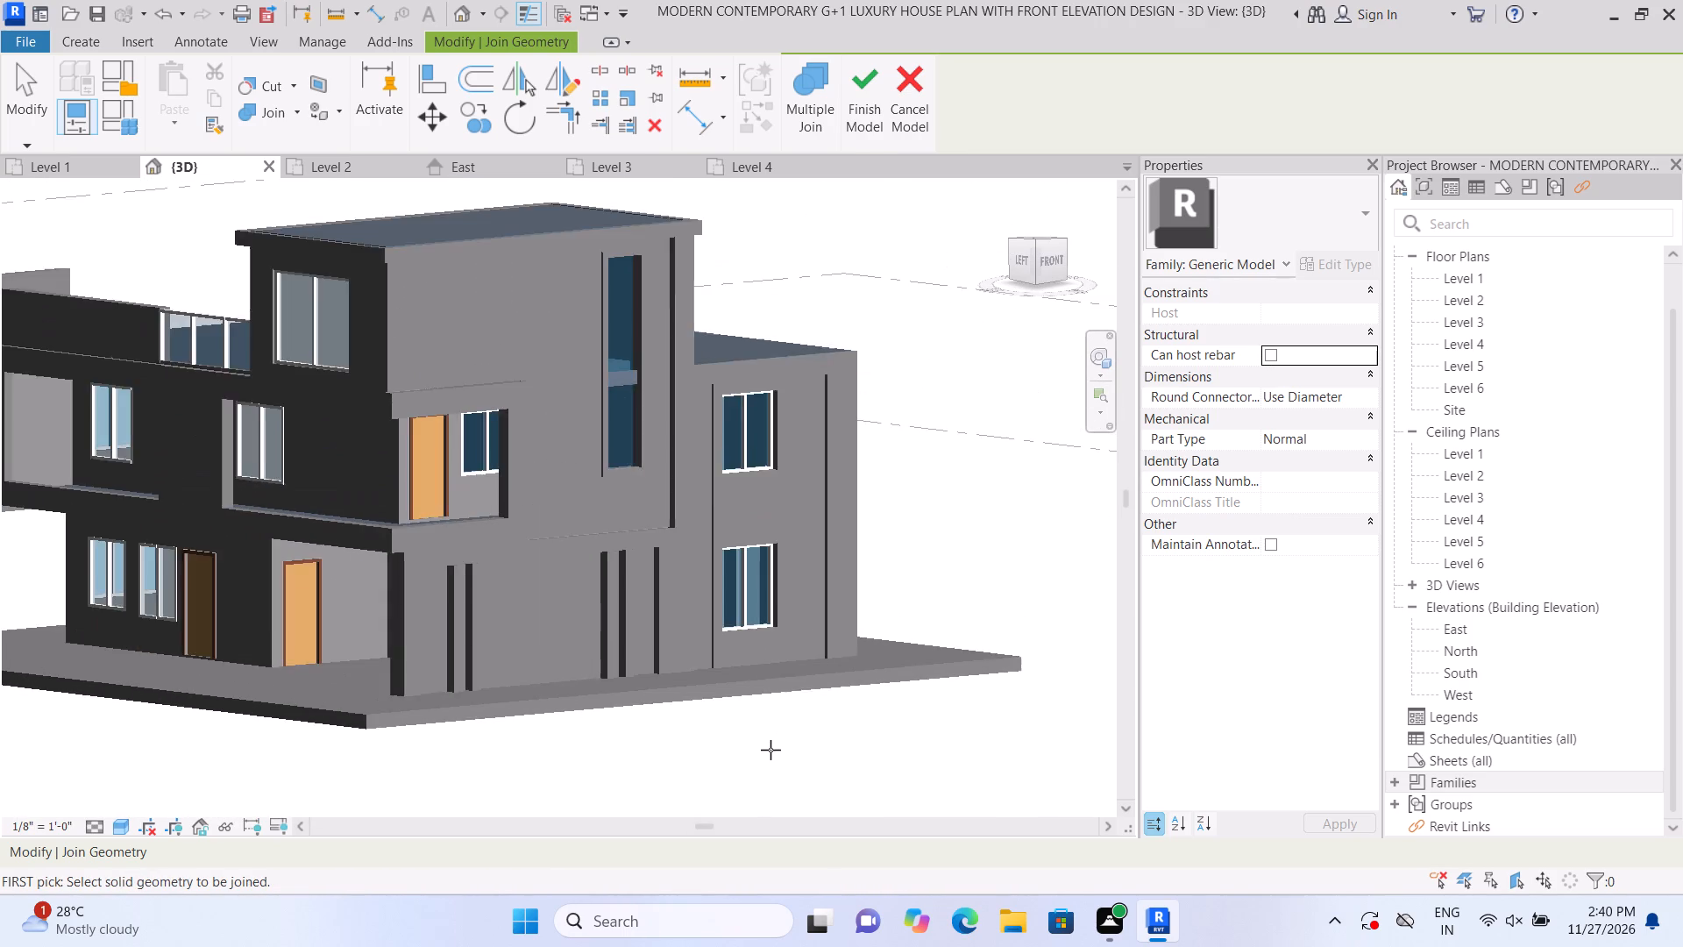
scroll(771, 752, "down", 1)
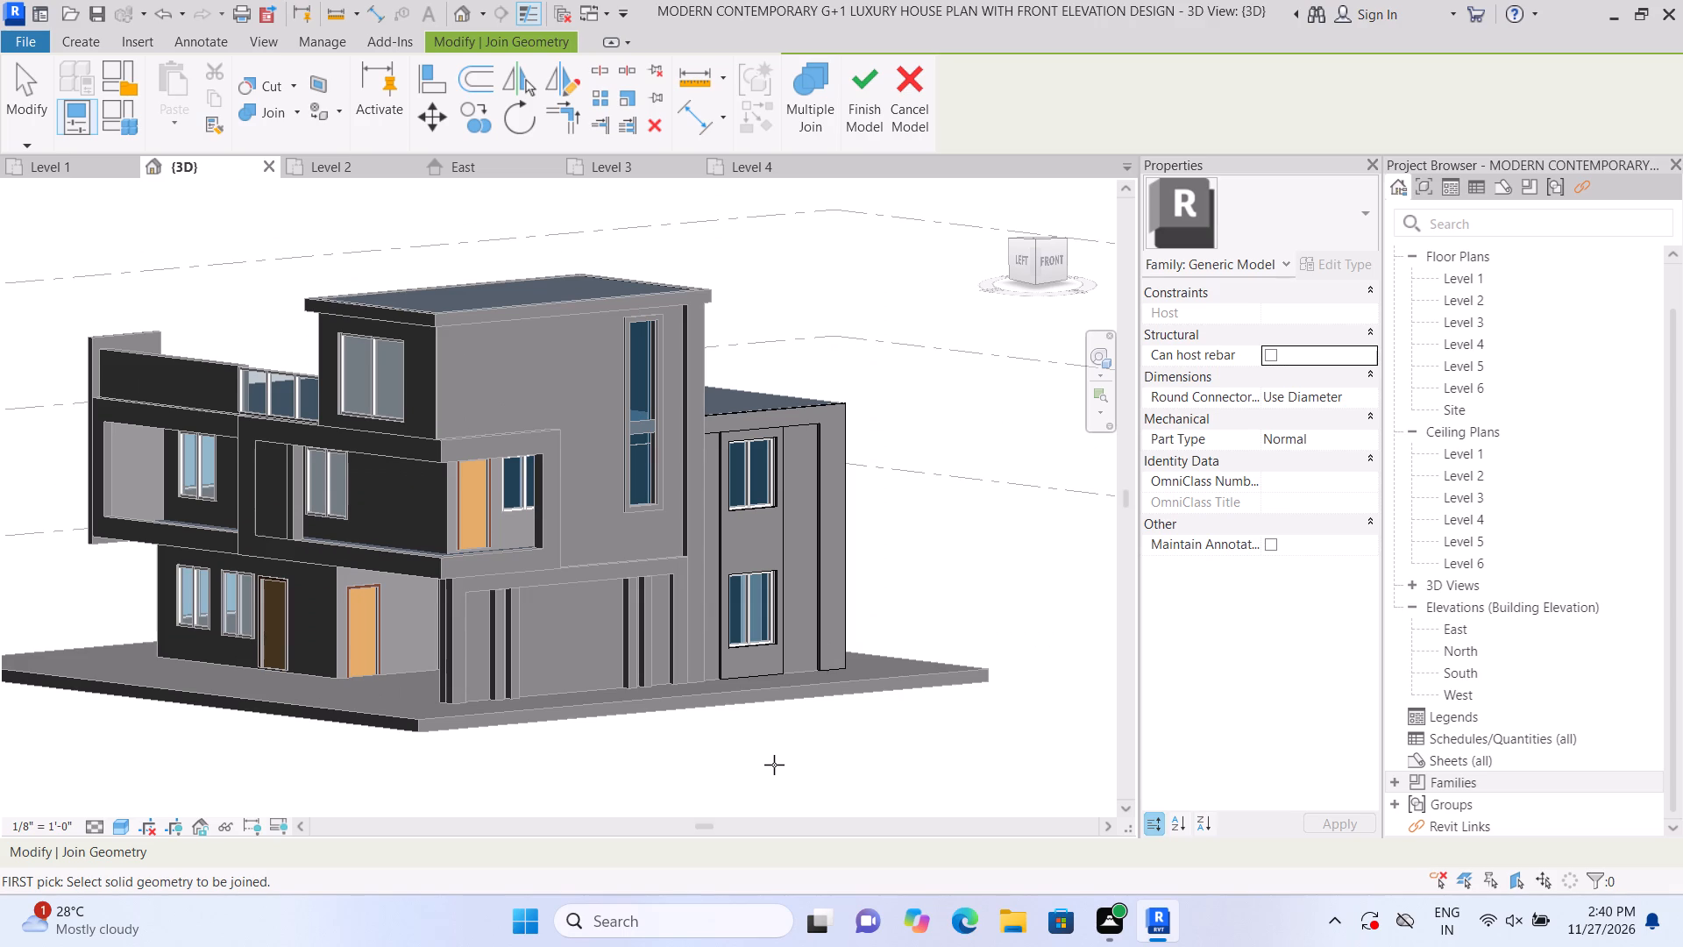
scroll(774, 765, "up", 1)
scroll(829, 740, "down", 1)
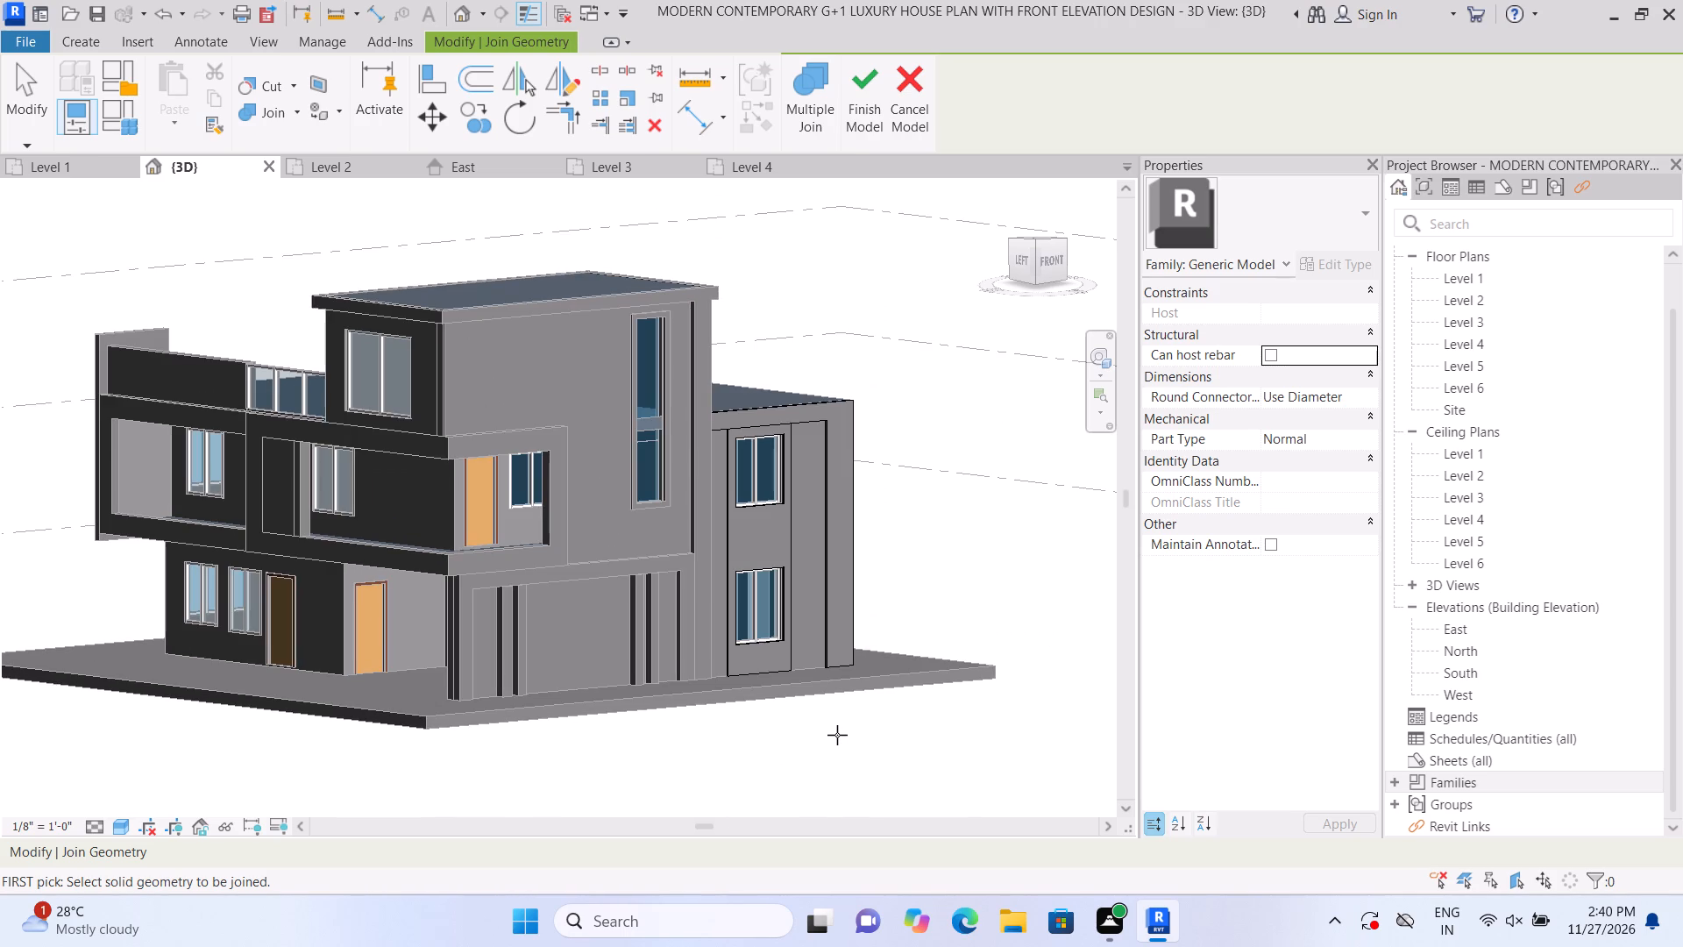
scroll(833, 737, "up", 1)
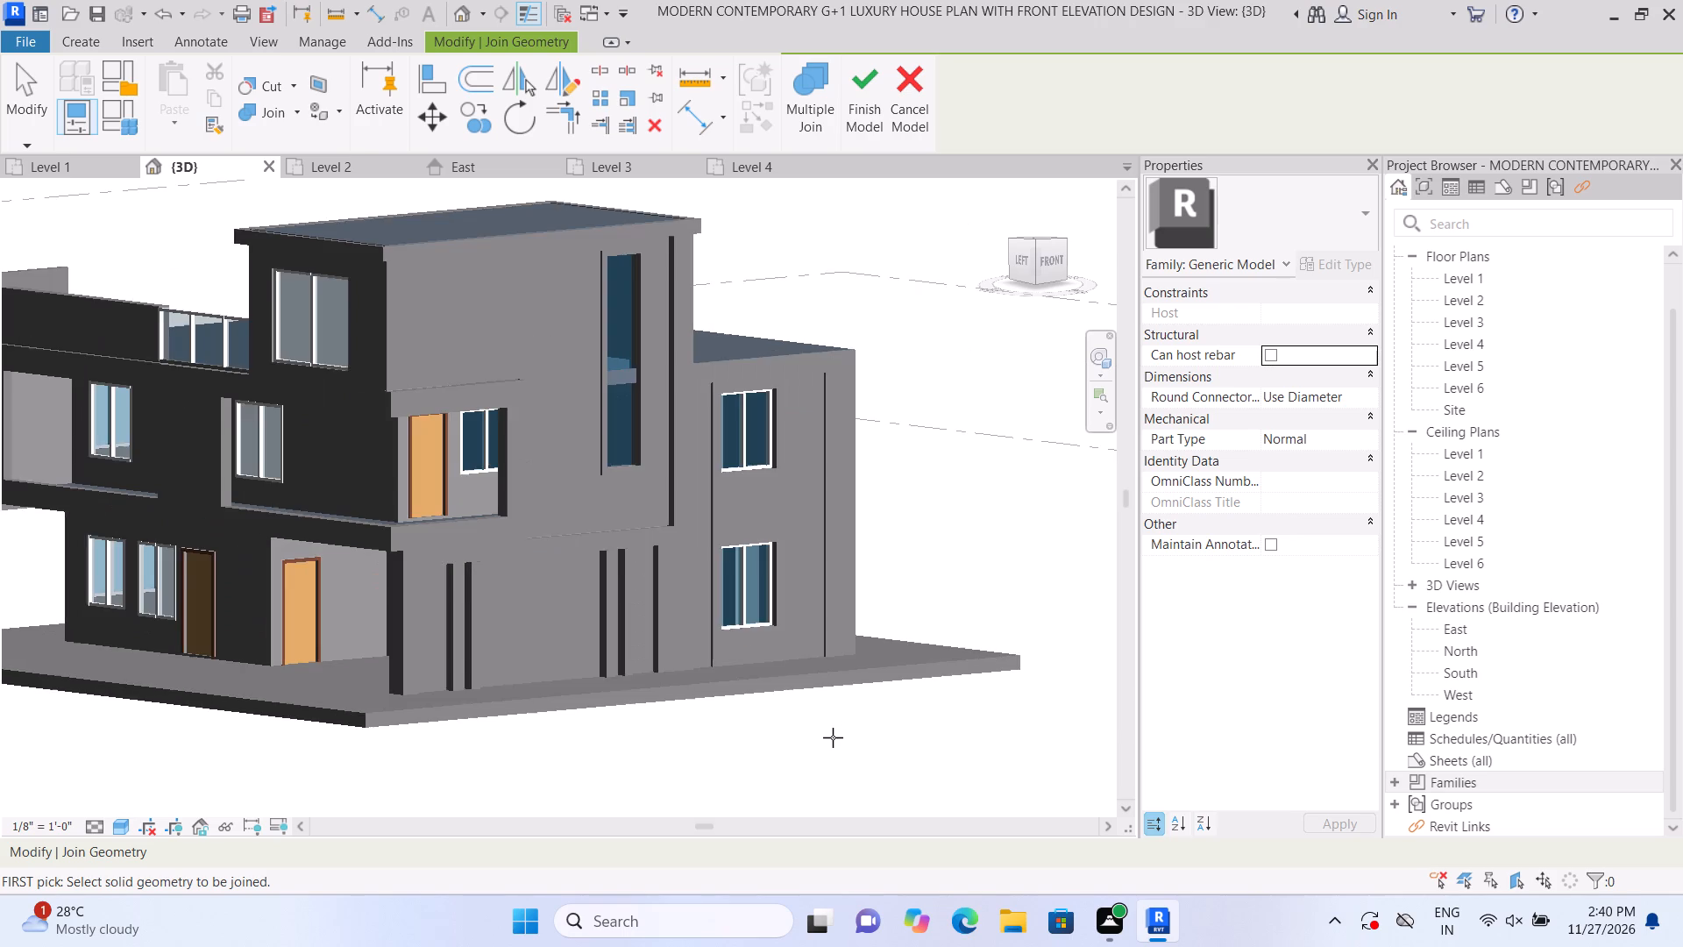
middle_click_drag(845, 740, 913, 757)
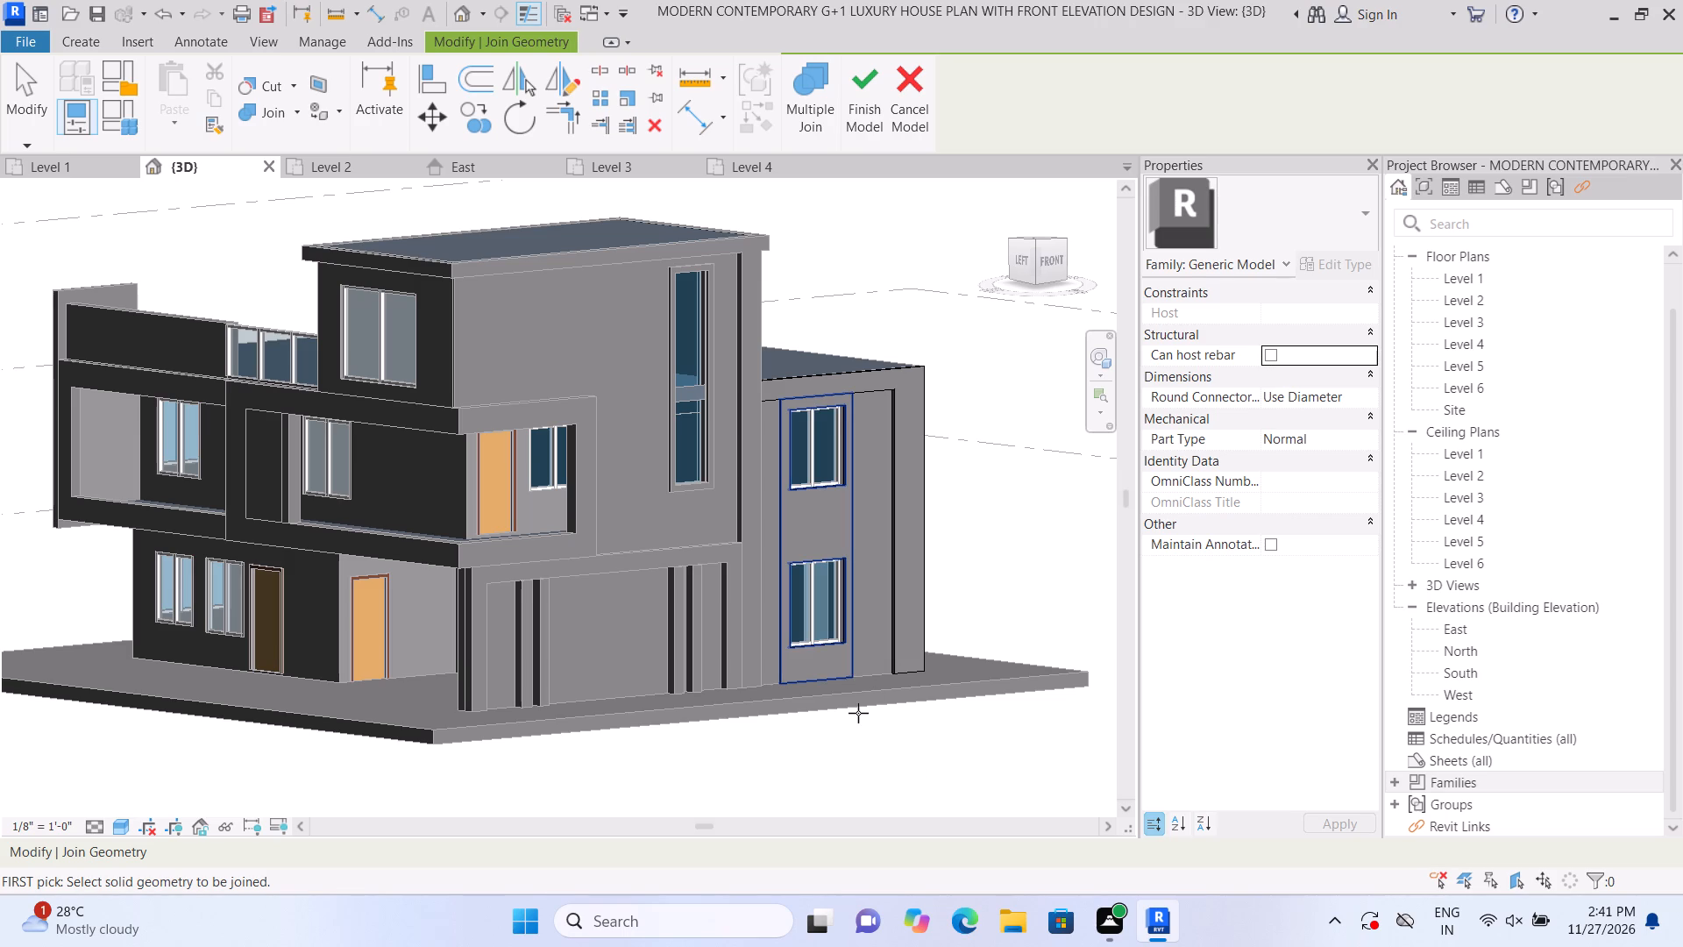
From the Level 2 floor plan, finish the in-place model of the side block's strips and panels, dismissing the save reminder.
triple_click(1533, 282)
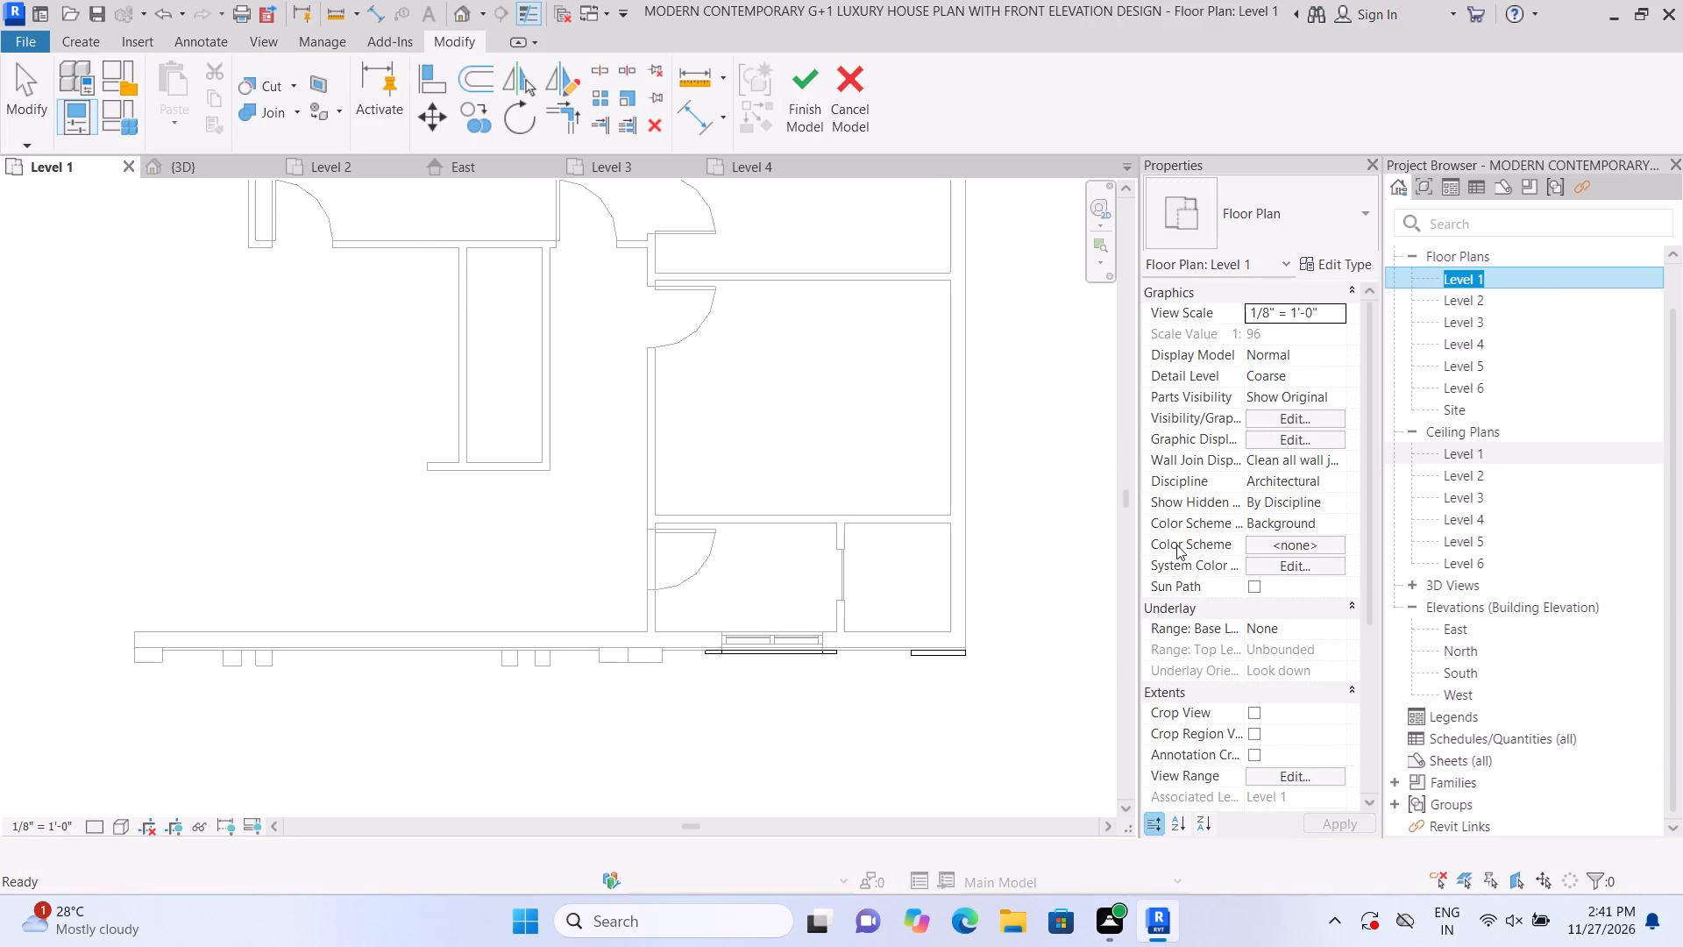
double_click(1488, 295)
scroll(911, 354, "down", 1)
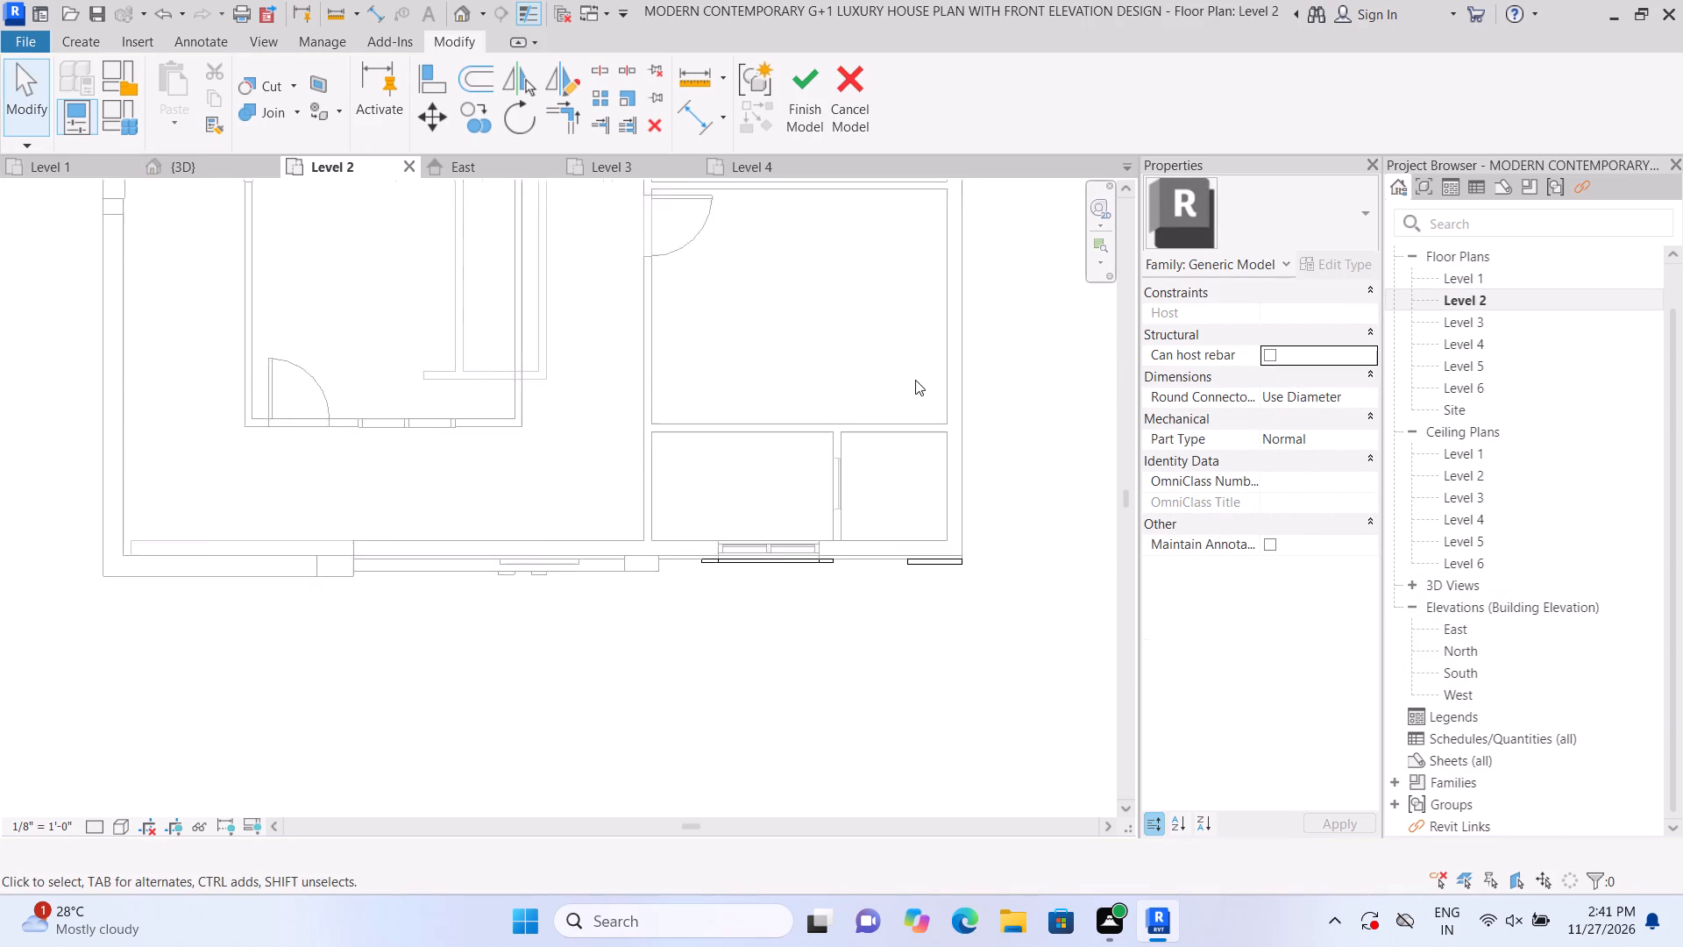
scroll(915, 380, "down", 3)
scroll(593, 481, "up", 5)
scroll(494, 541, "up", 2)
scroll(502, 539, "down", 4)
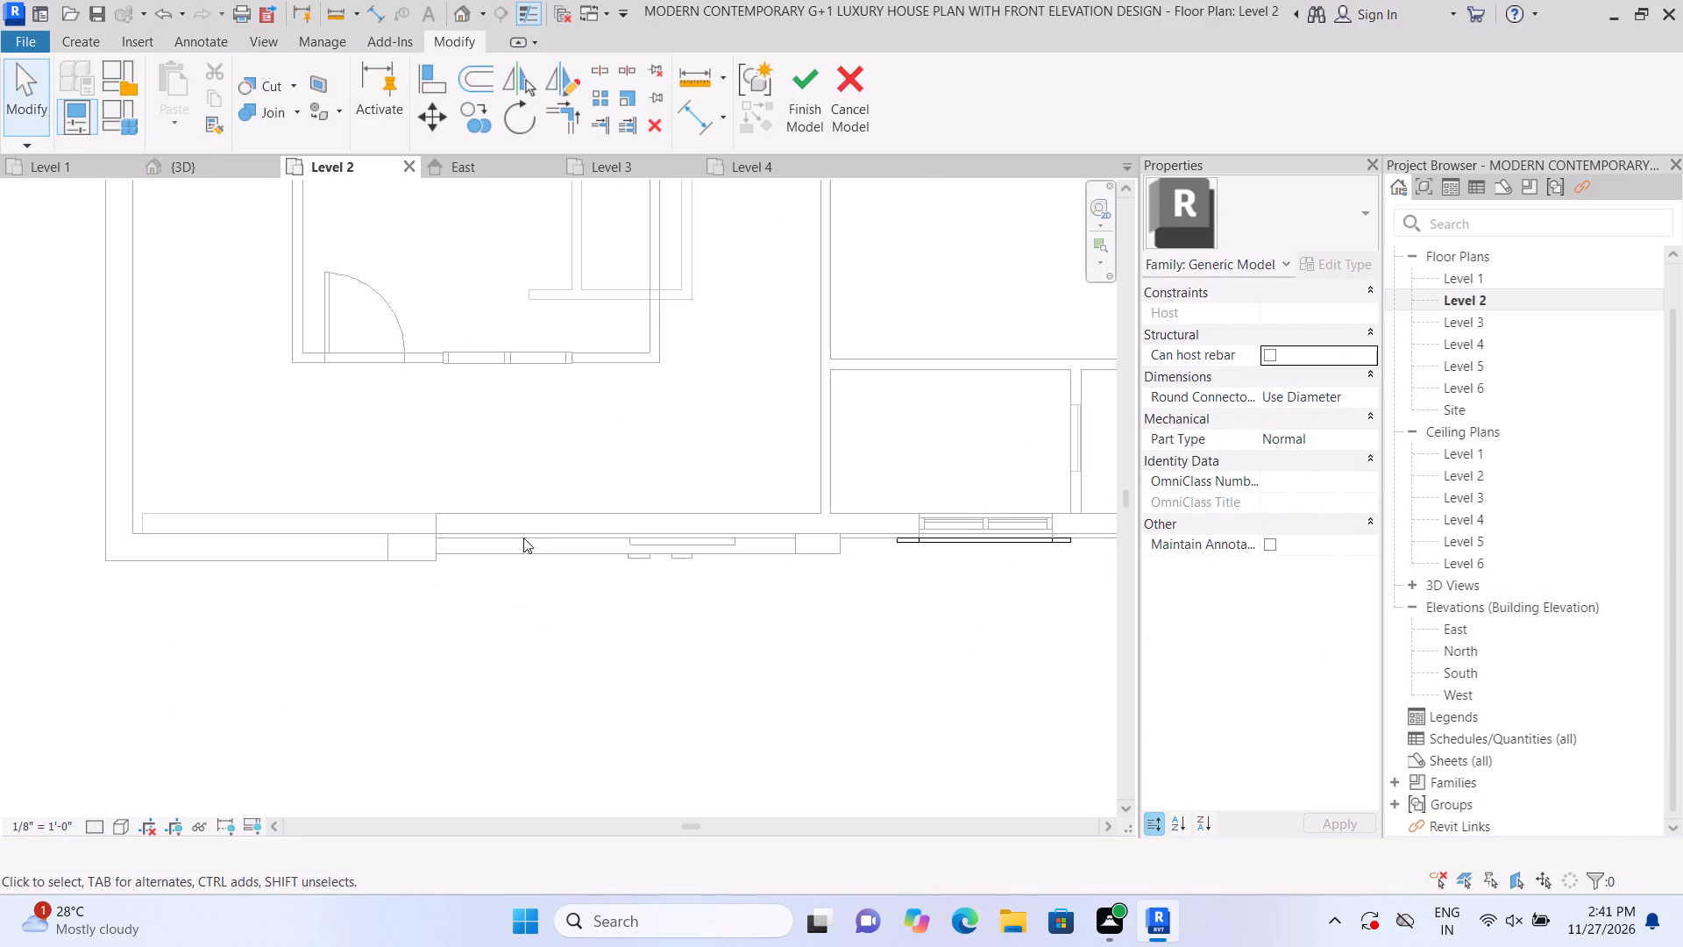
scroll(331, 598, "up", 2)
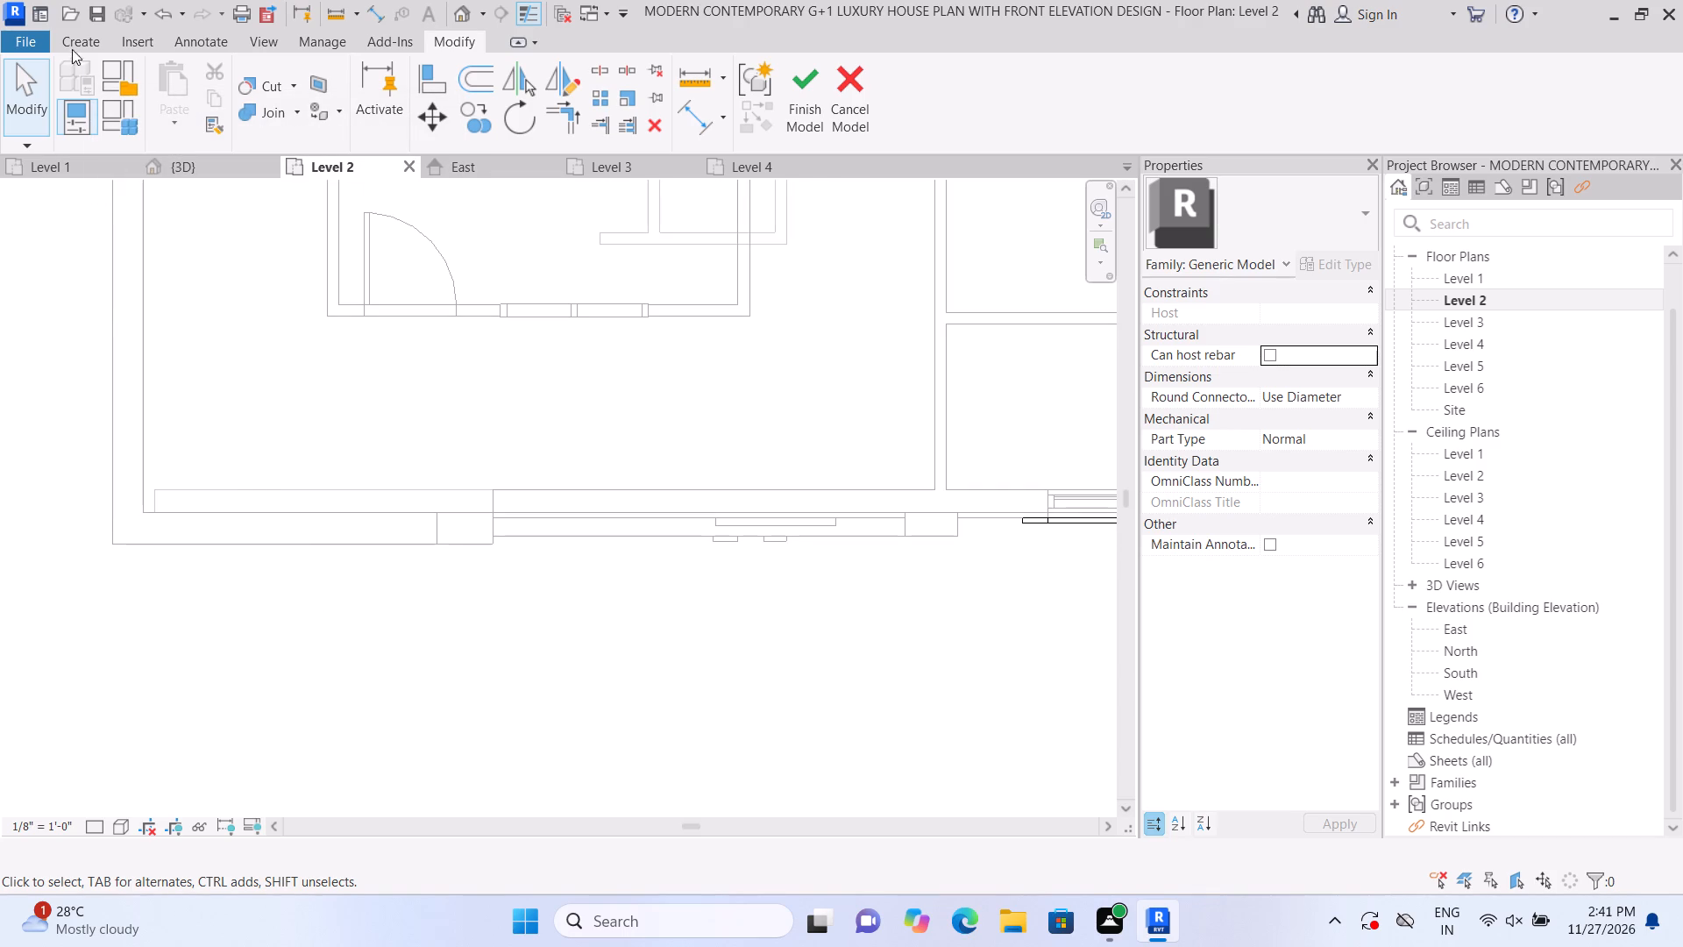
left_click(813, 112)
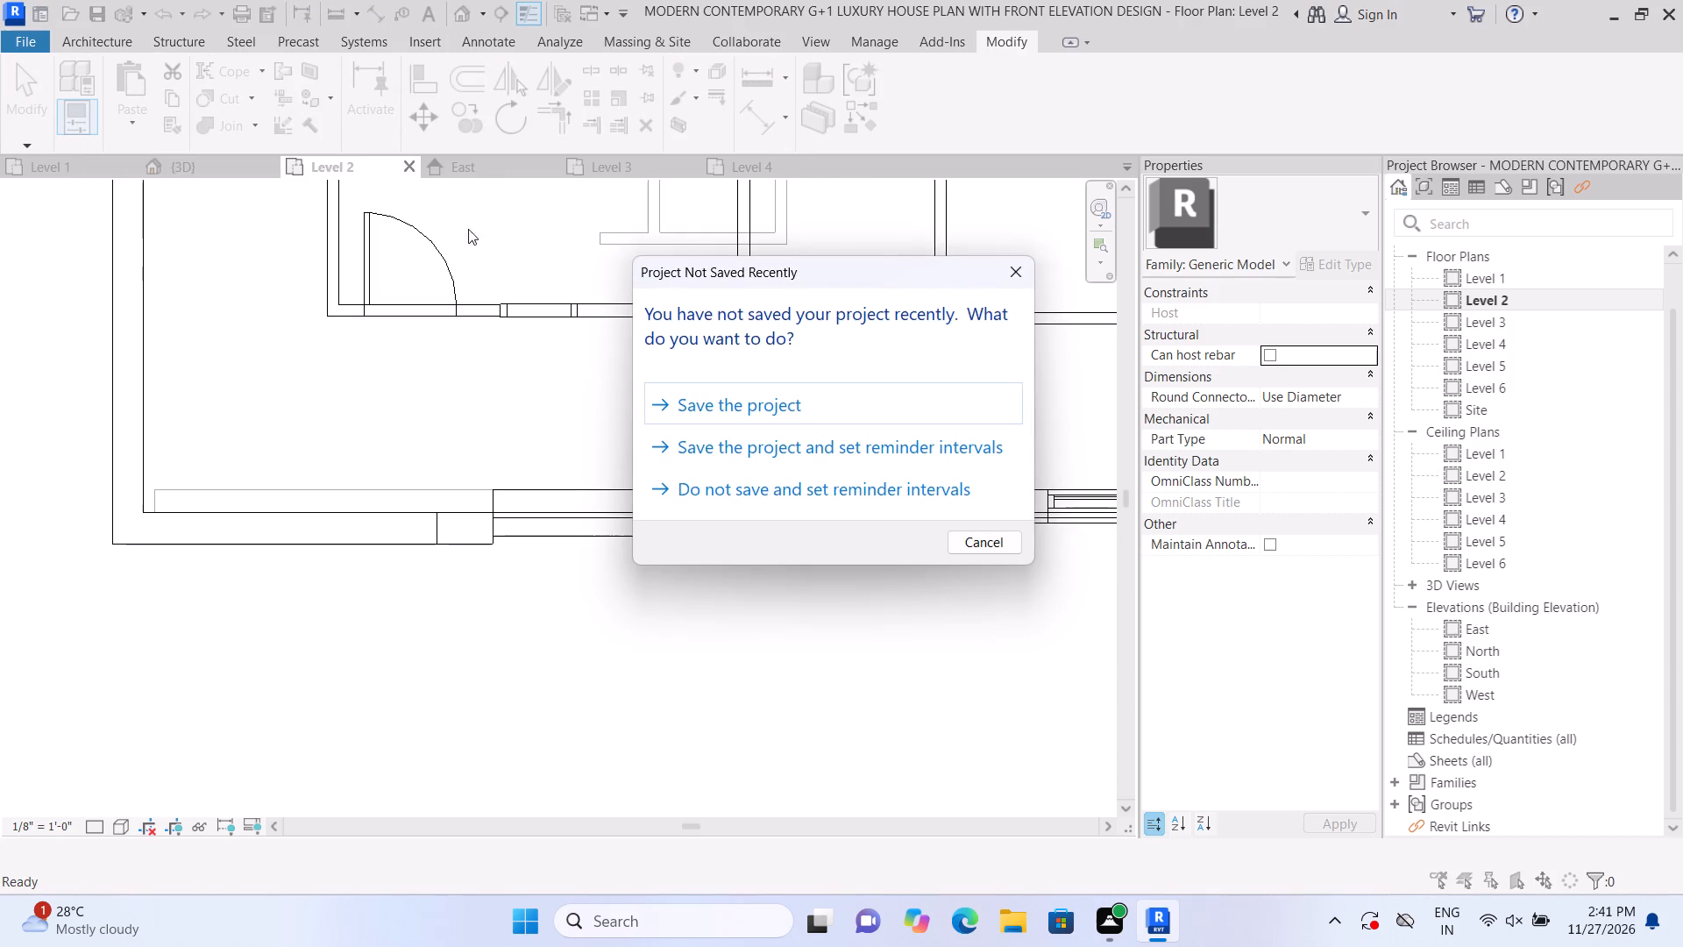
left_click_drag(1005, 274, 1013, 280)
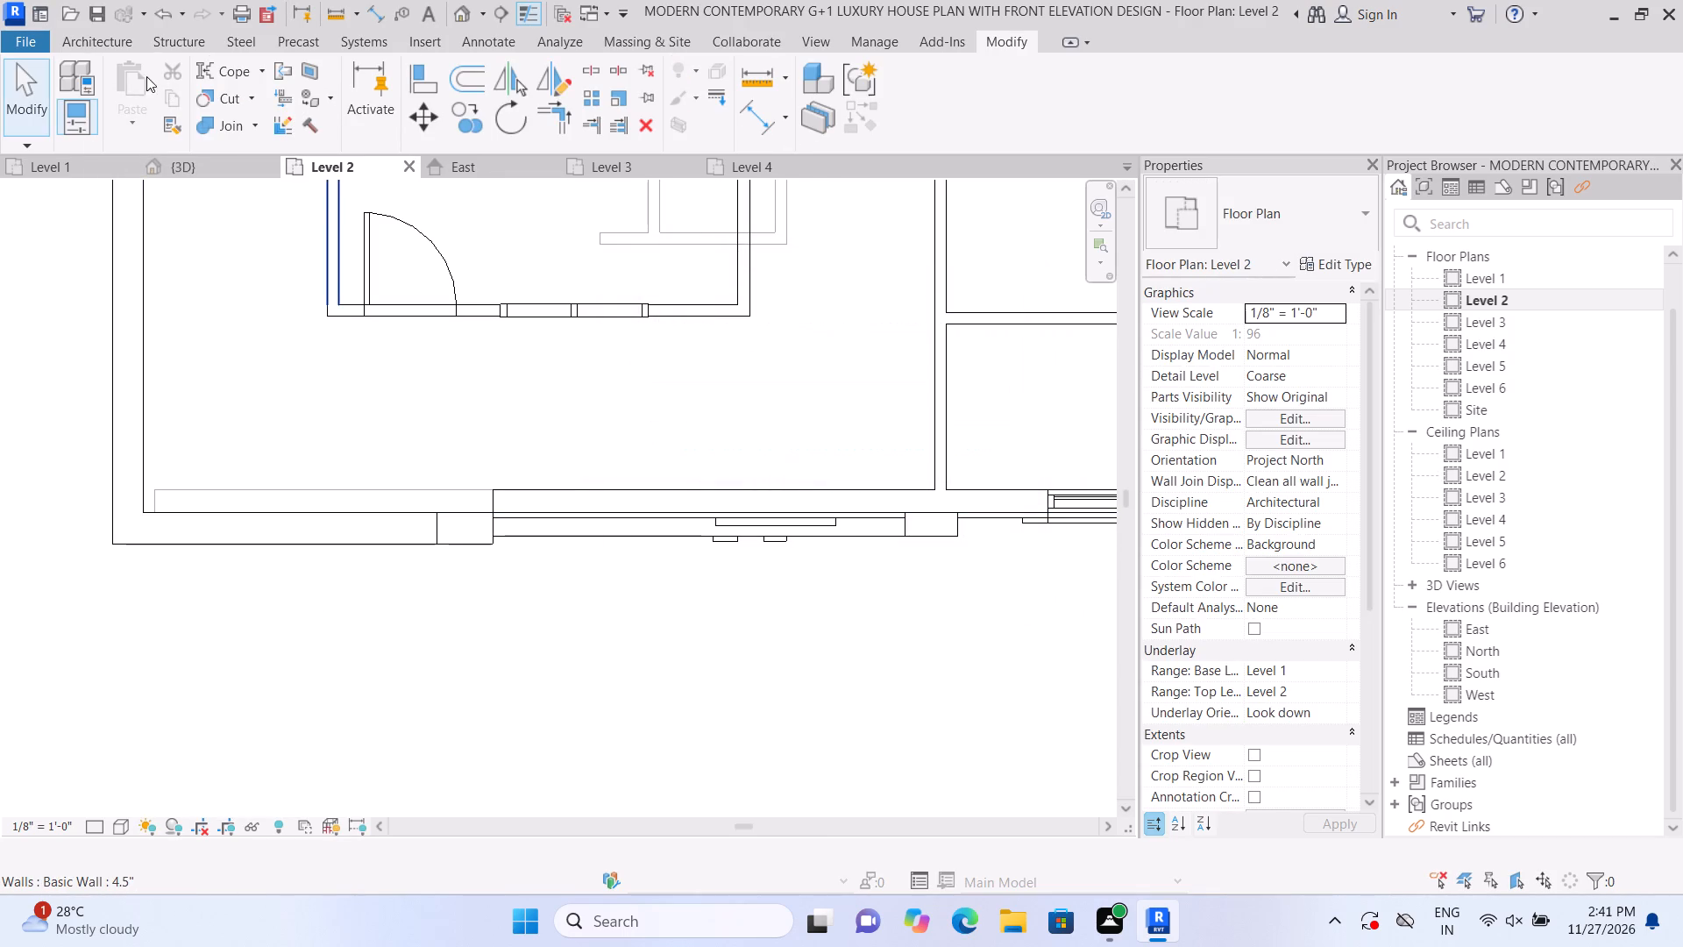
Draw a Curtain Wall 1 wall about 11' 3" long on Level 2, along the wall centreline across the front corner balcony opening.
left_click(113, 43)
left_click(87, 77)
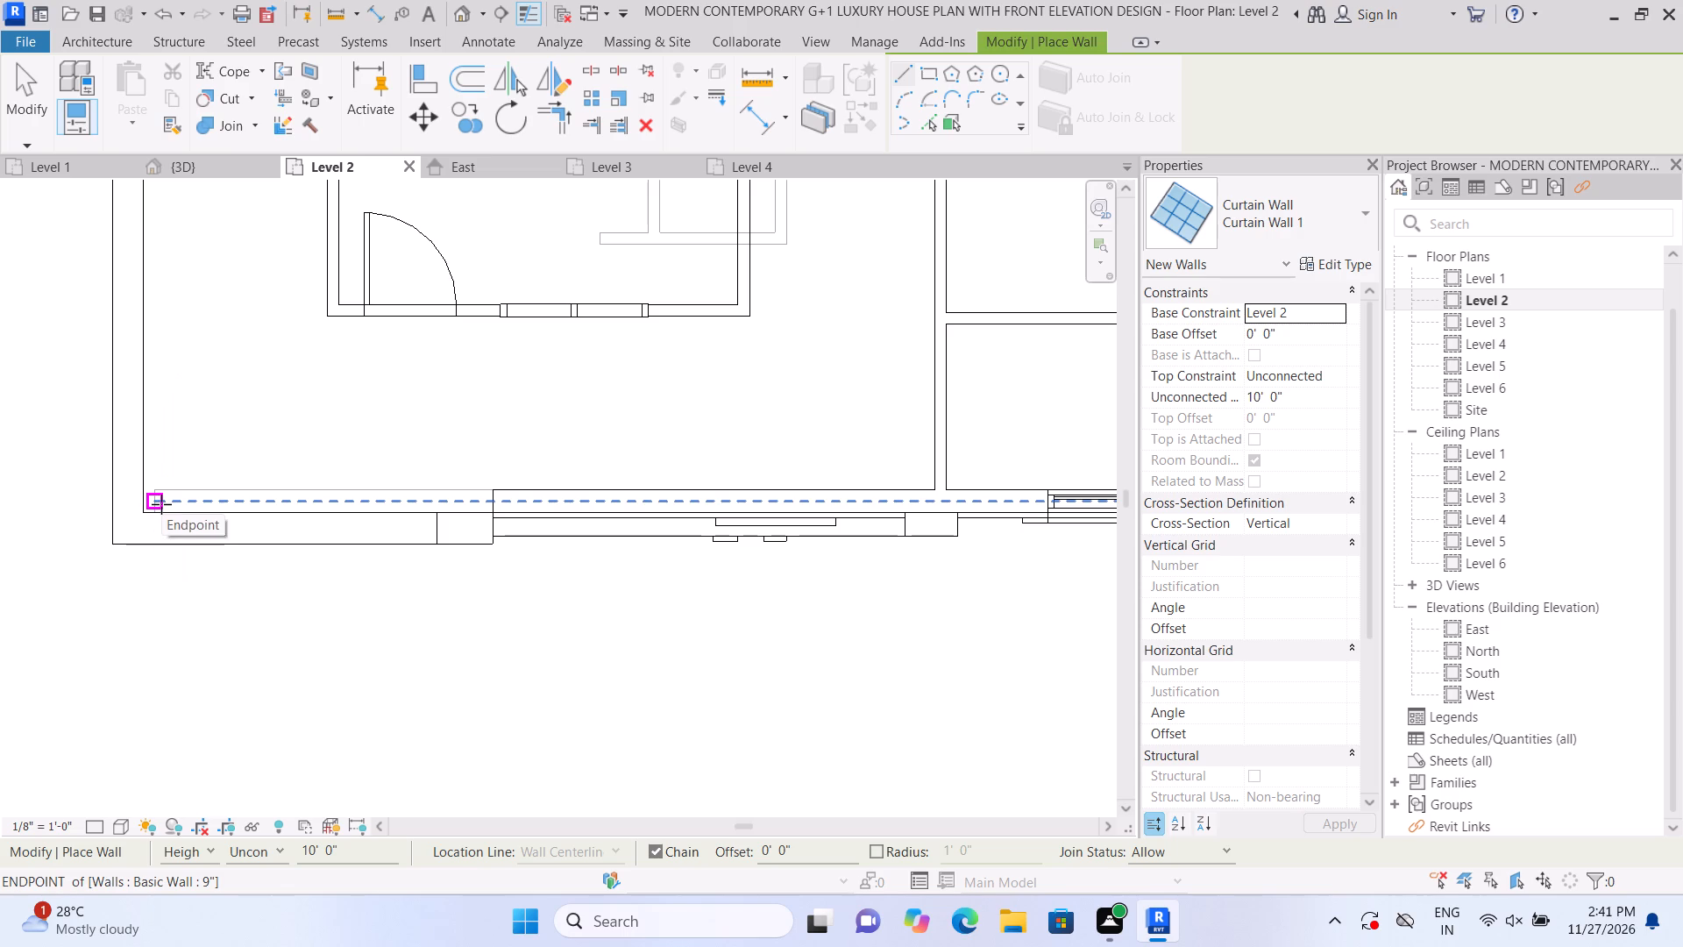
left_click(161, 504)
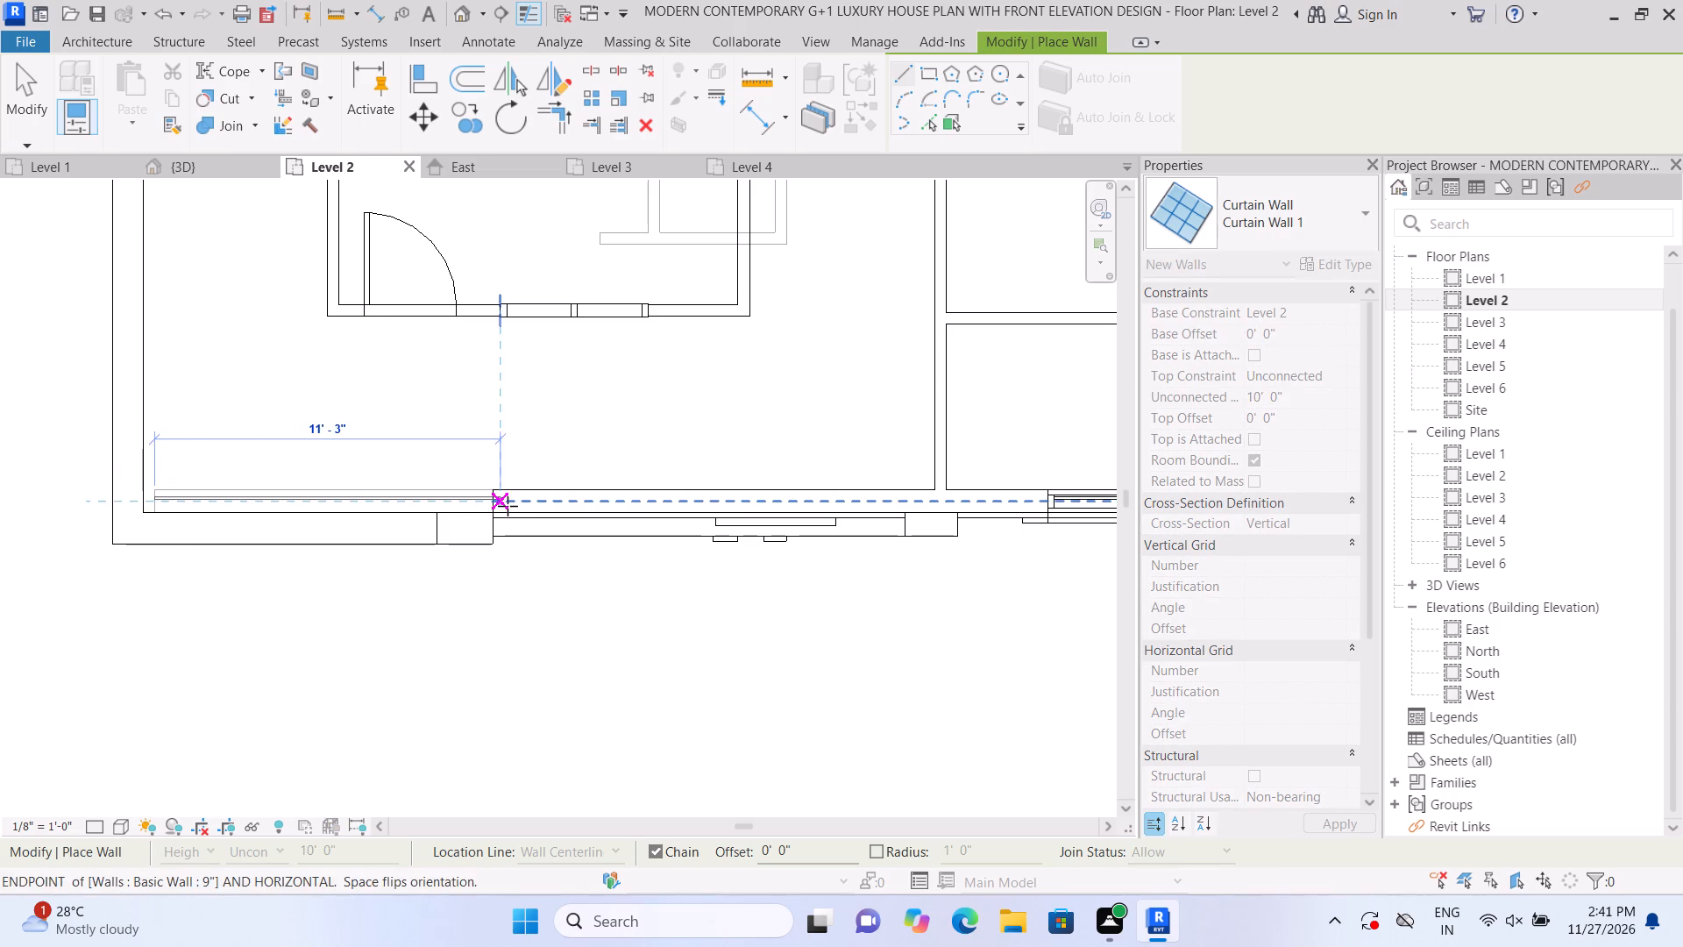
left_click(499, 508)
key("Escape")
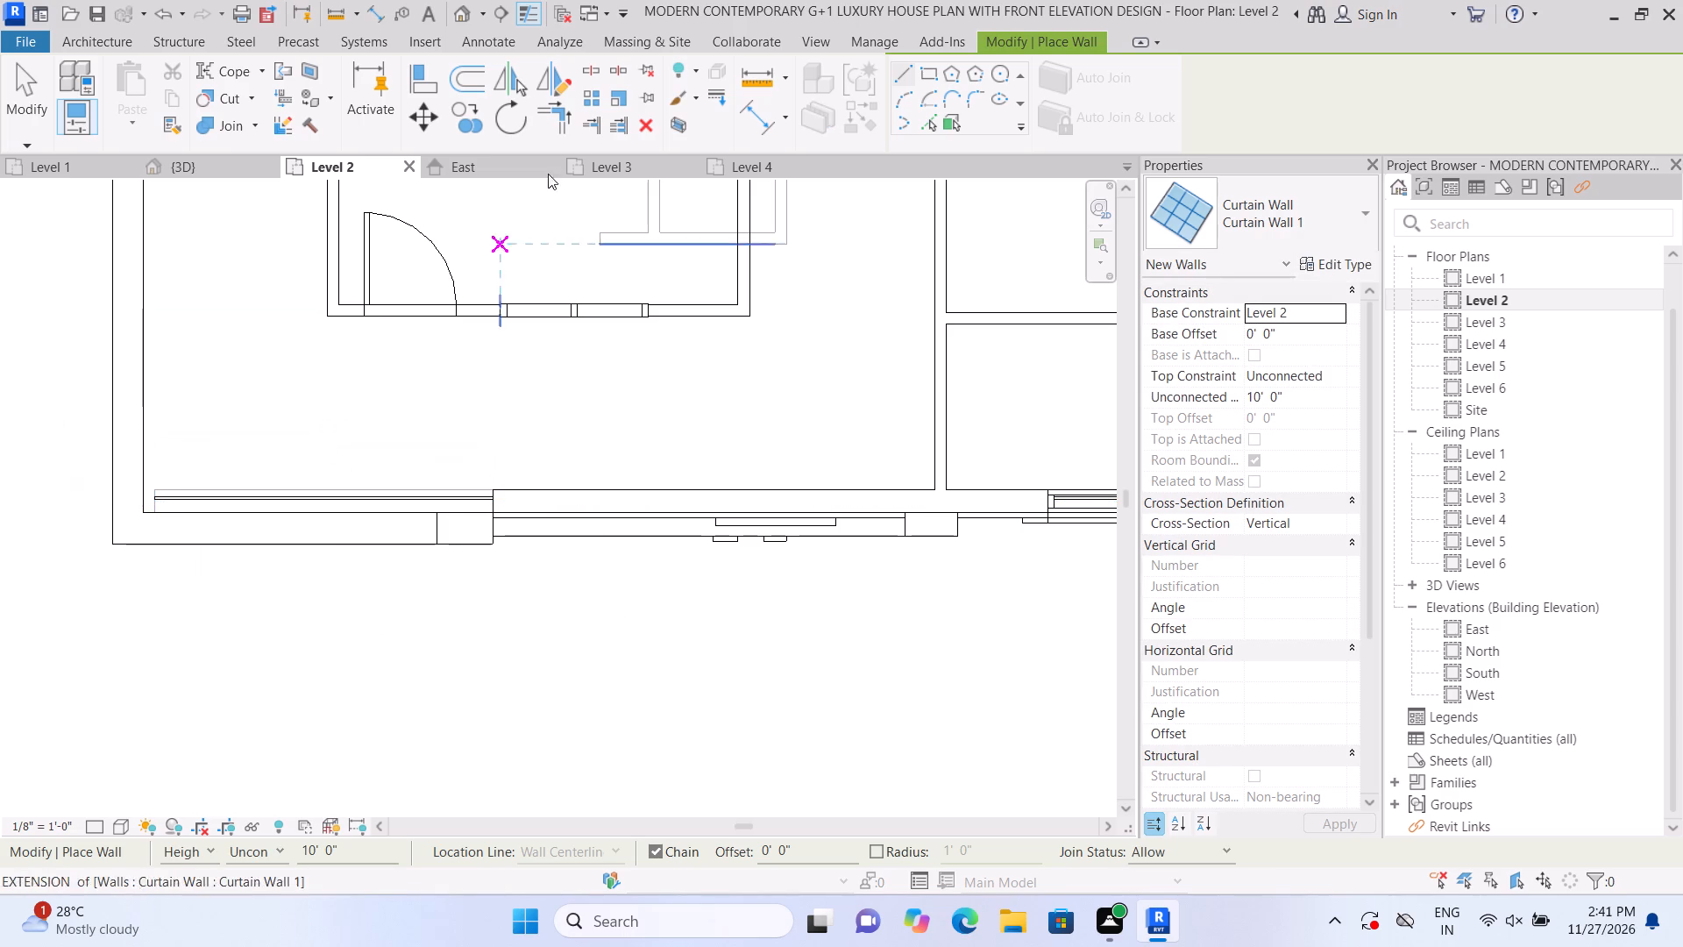
Inspect the balcony's curtain wall glazing in 3D, from the front and from the left side.
double_click(458, 18)
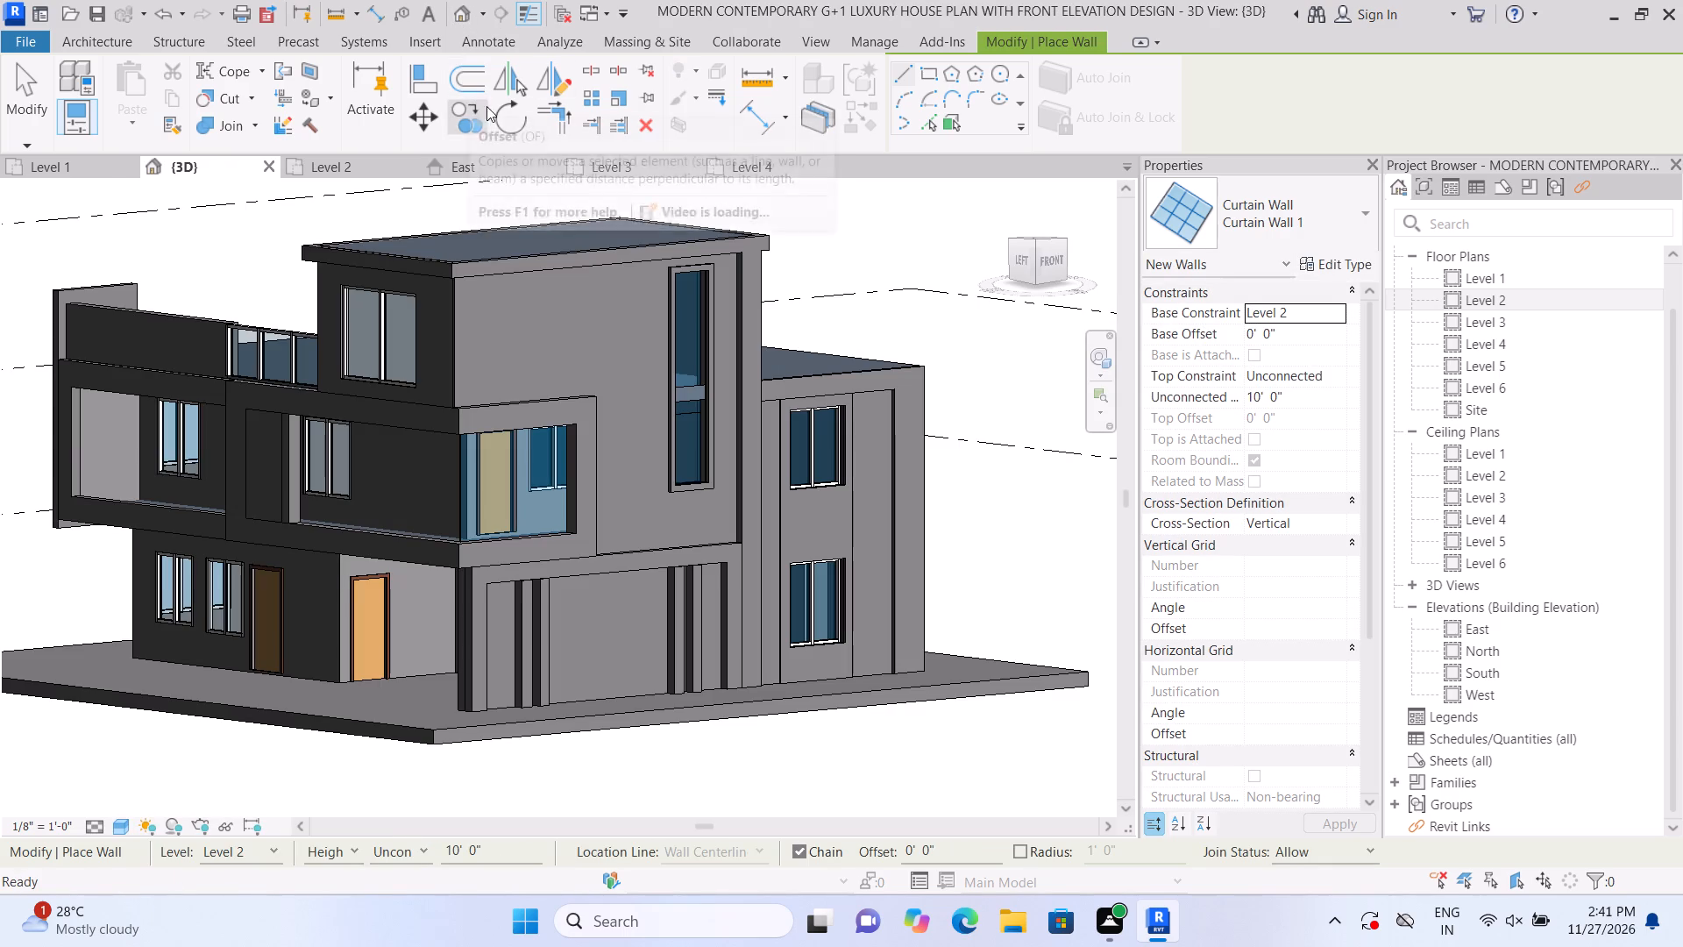
scroll(514, 138, "down", 1)
scroll(375, 571, "up", 2)
scroll(442, 587, "down", 3)
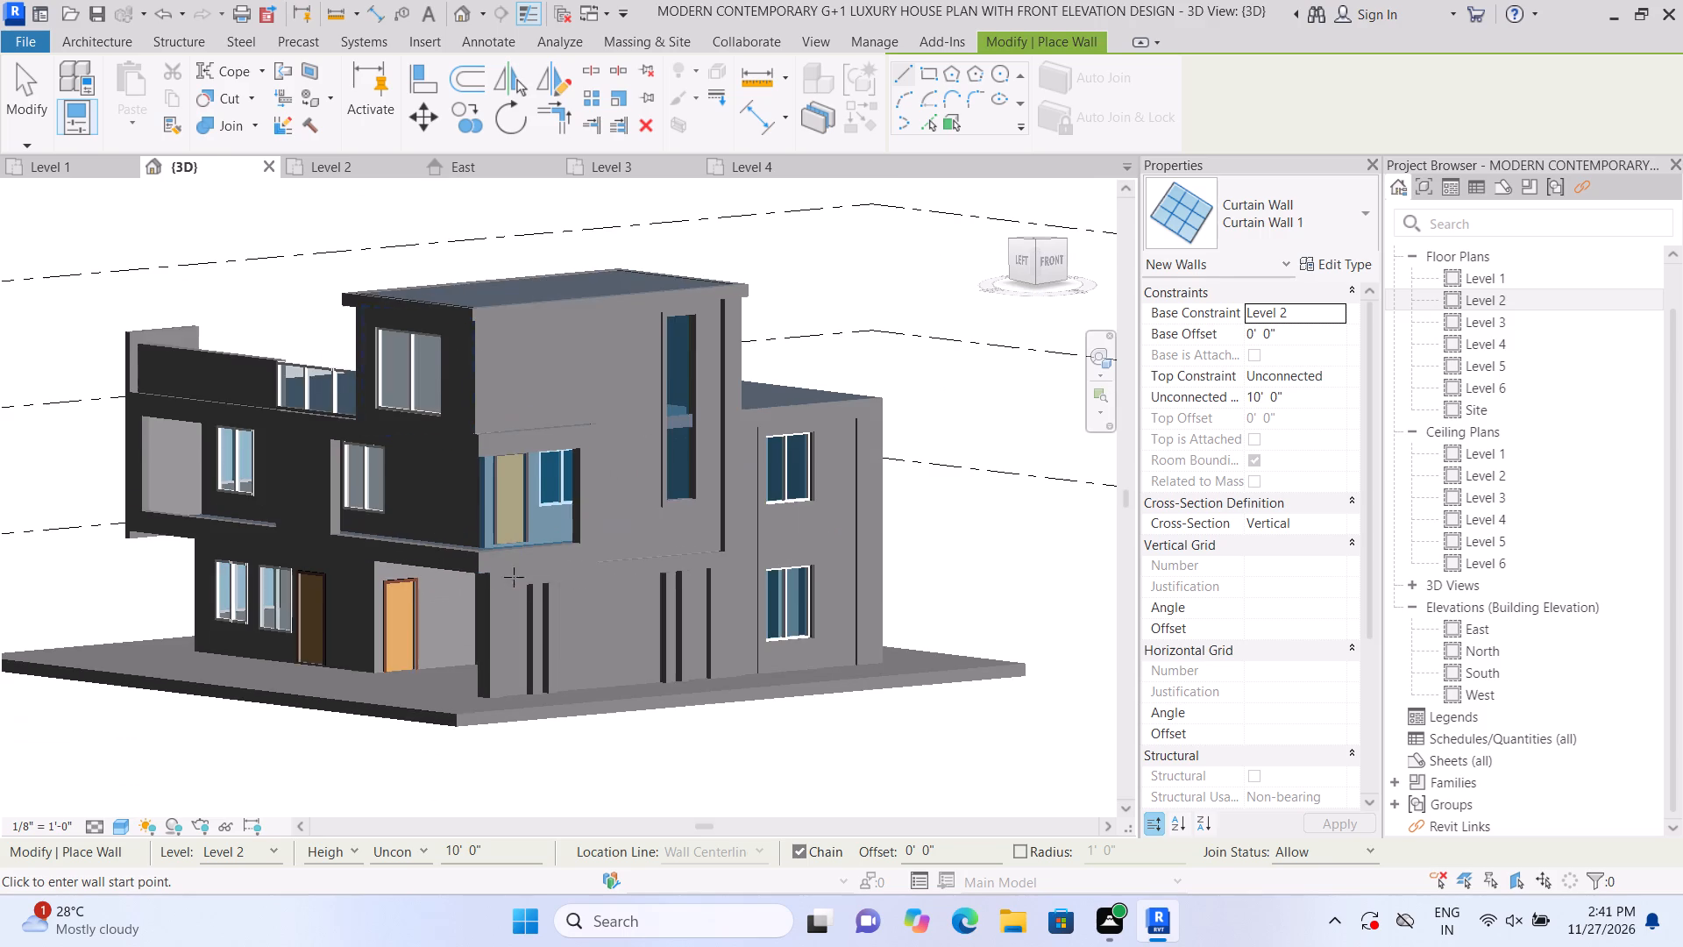
scroll(281, 600, "up", 1)
middle_click_drag(292, 595, 370, 601)
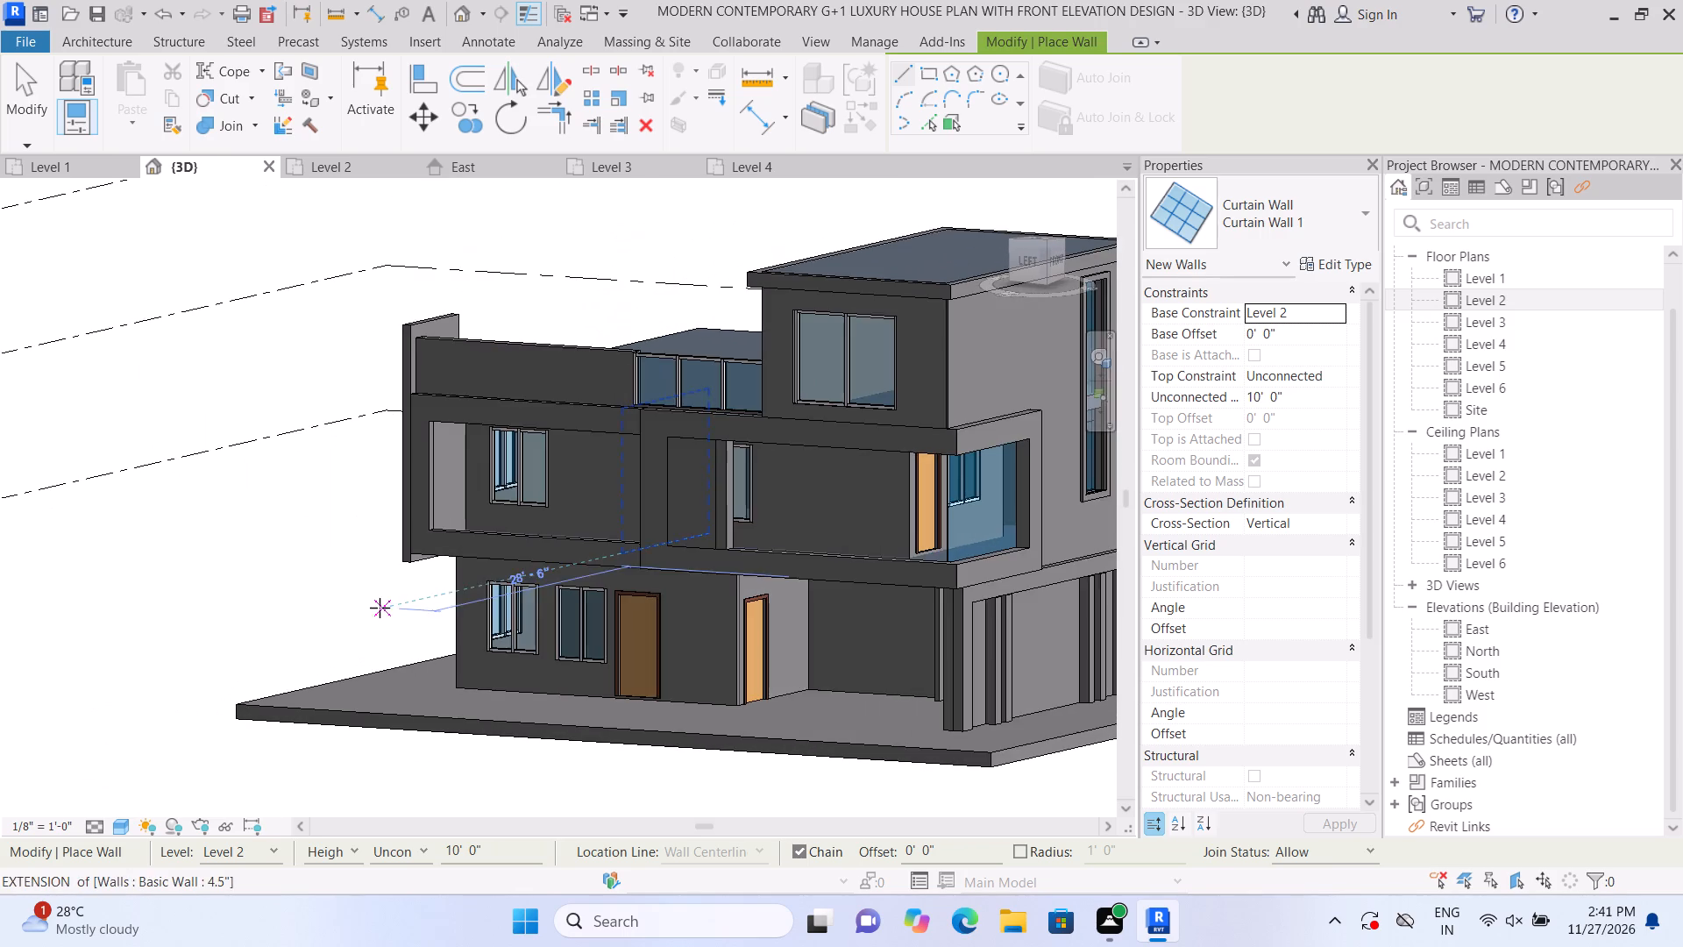
middle_click_drag(373, 583, 185, 573)
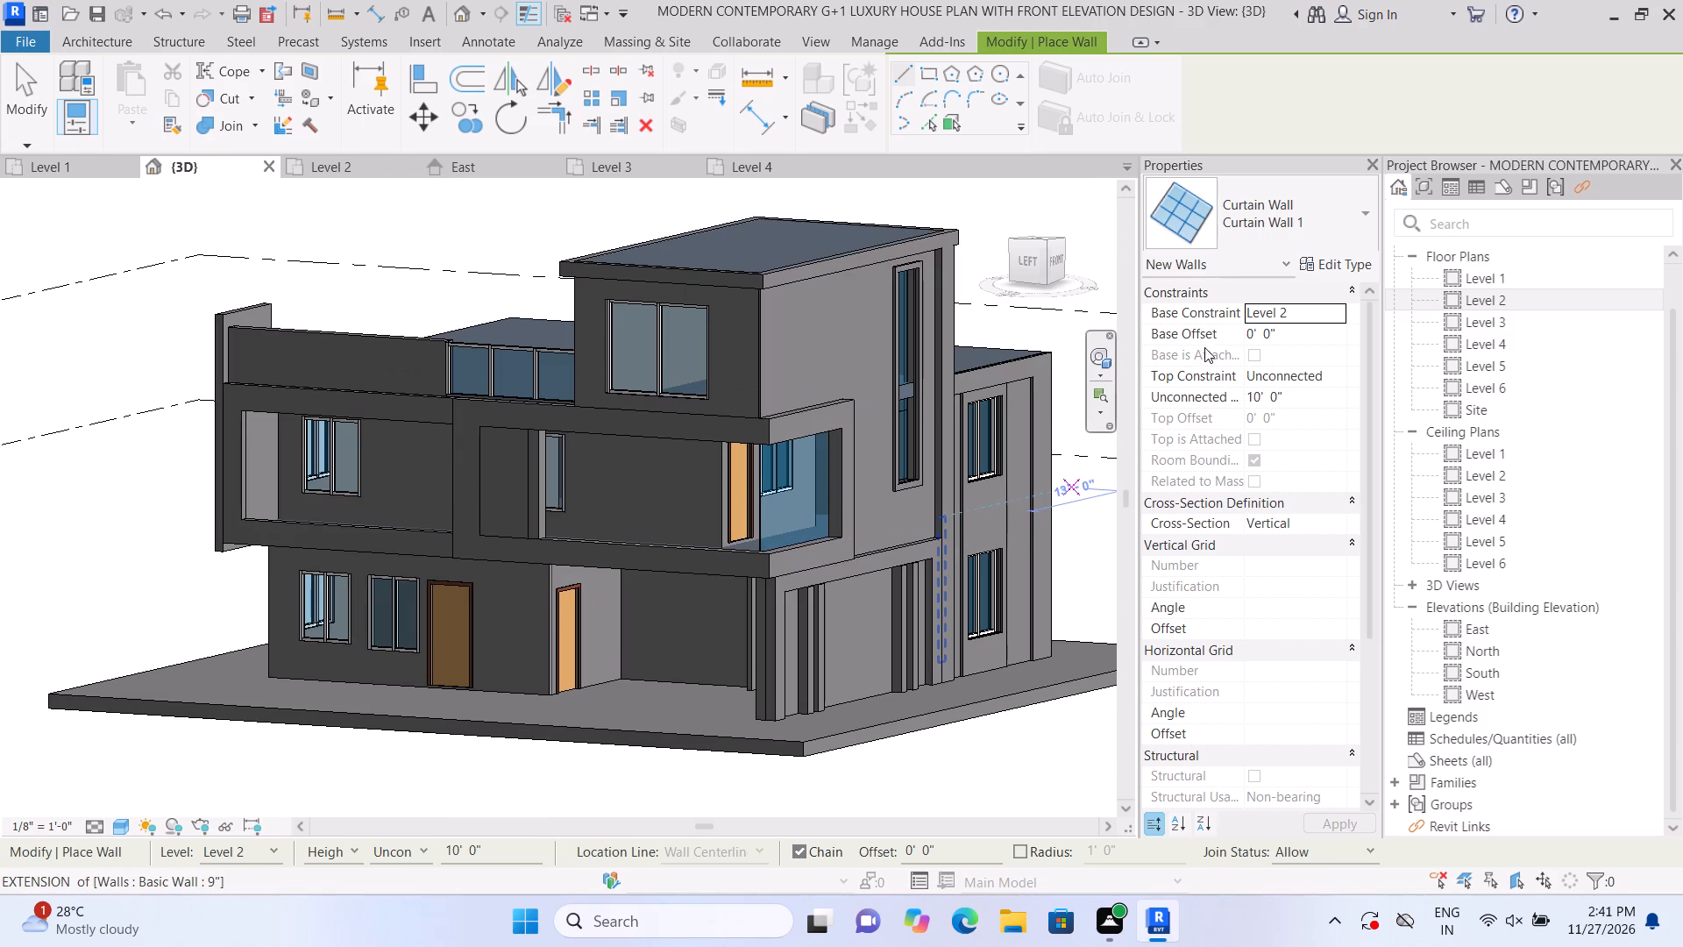
Return to the Level 2 floor plan and close in on the curtain wall at the front balcony opening.
triple_click(1452, 294)
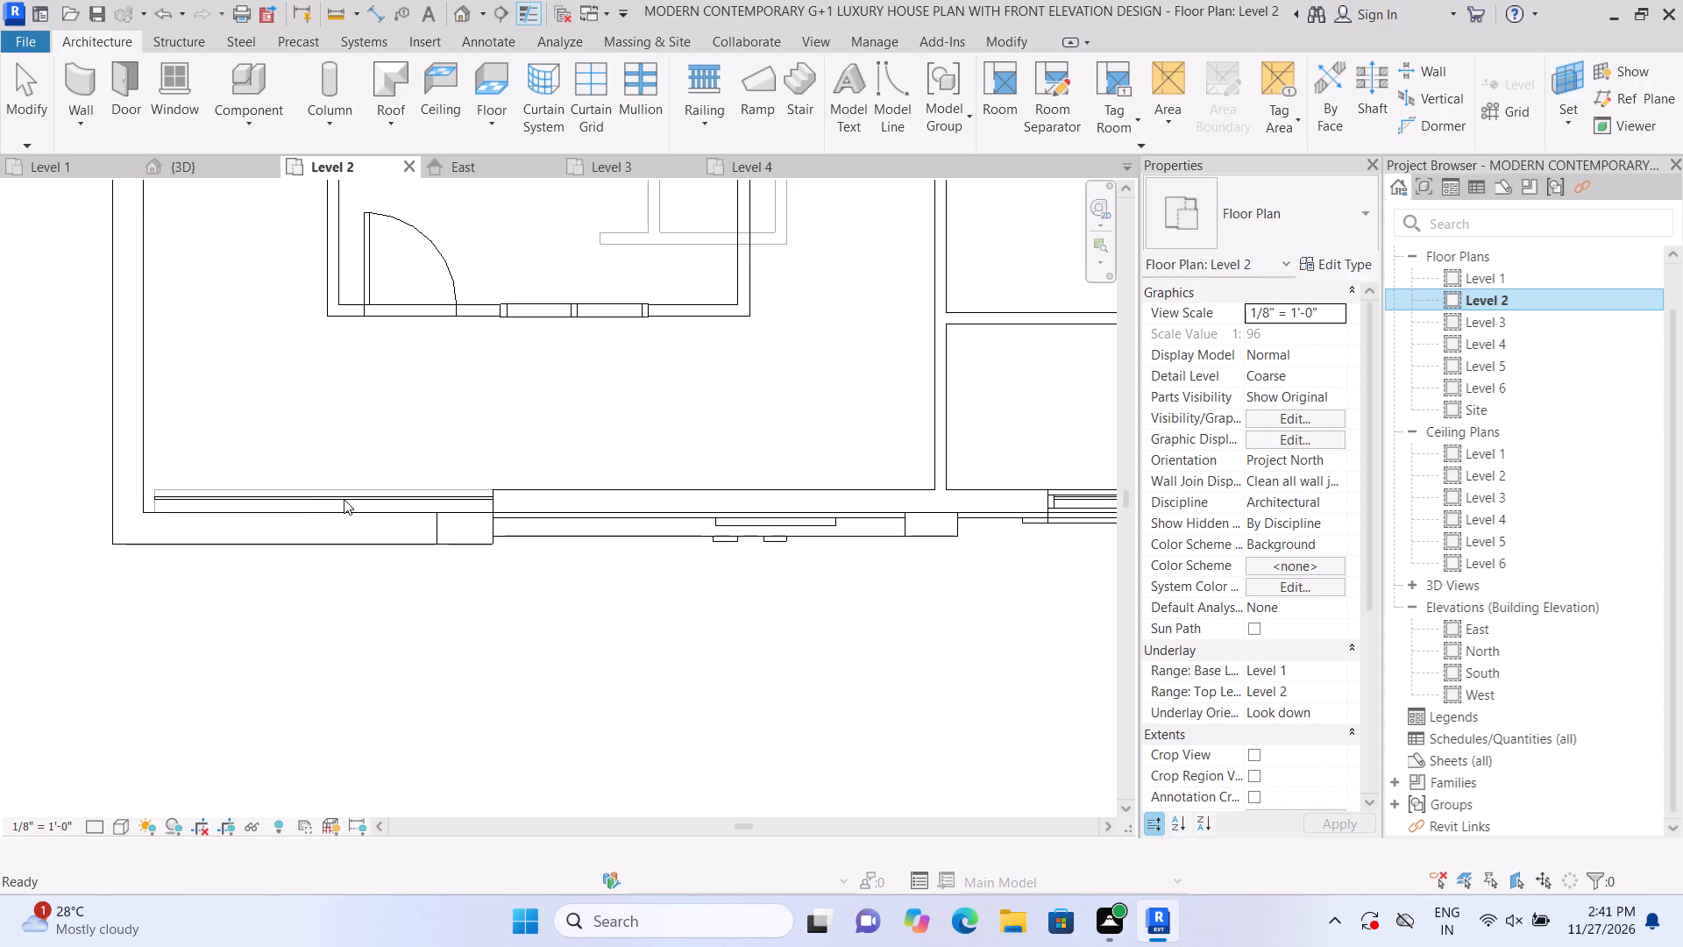
scroll(344, 499, "up", 2)
key("Escape")
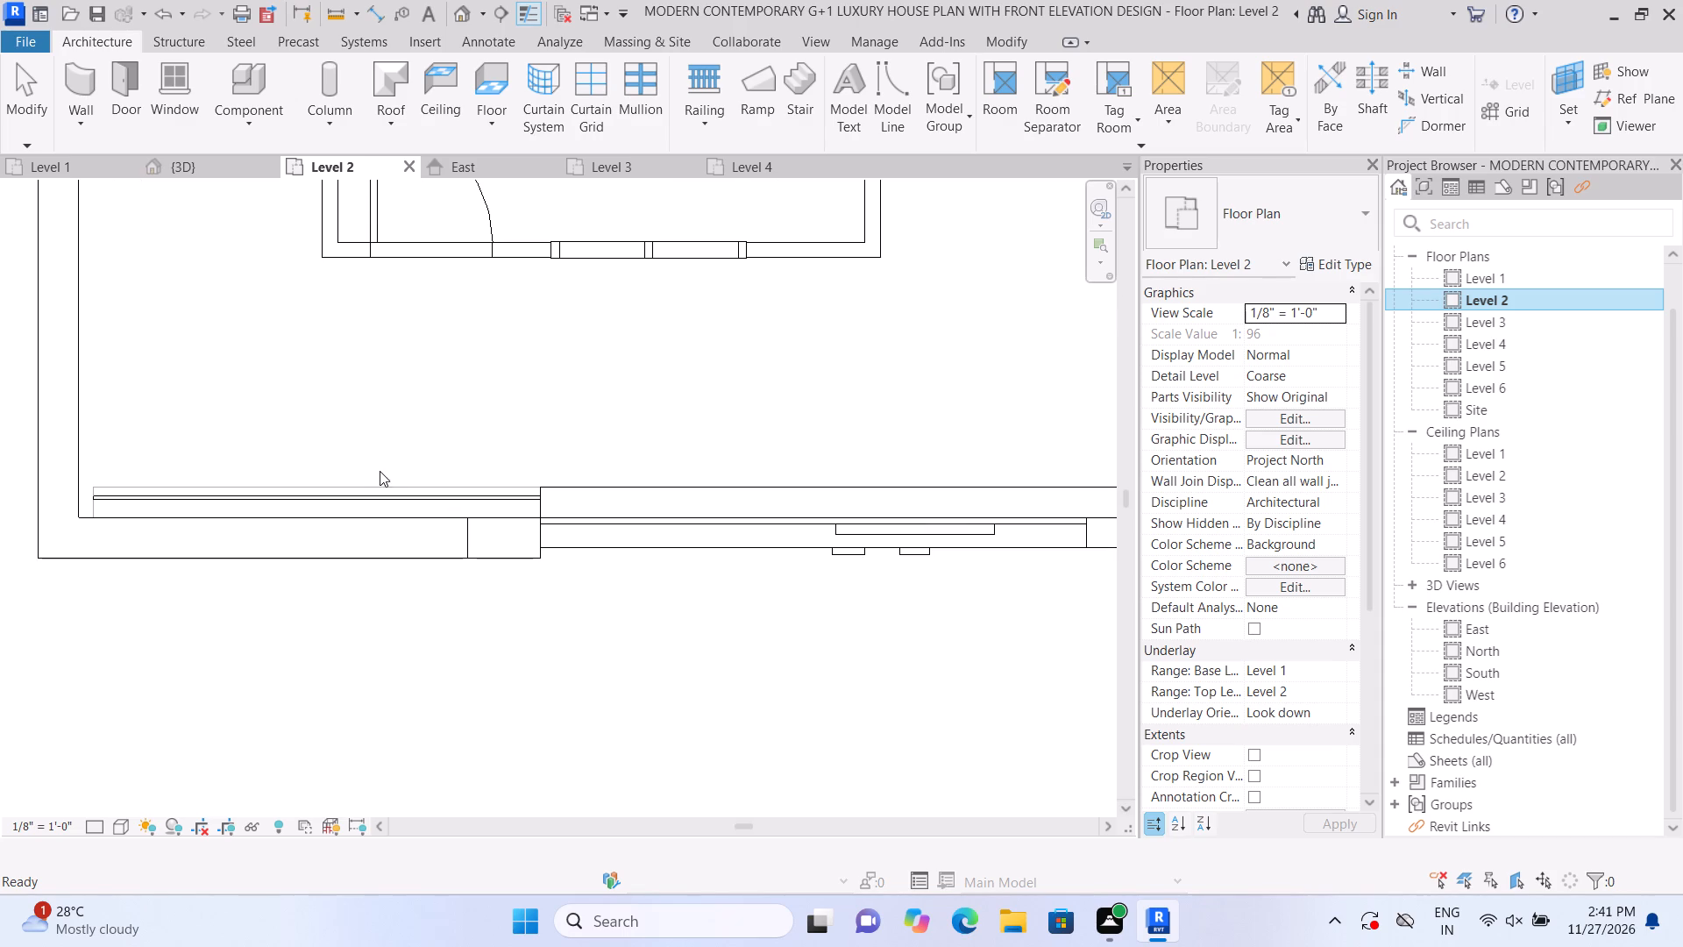
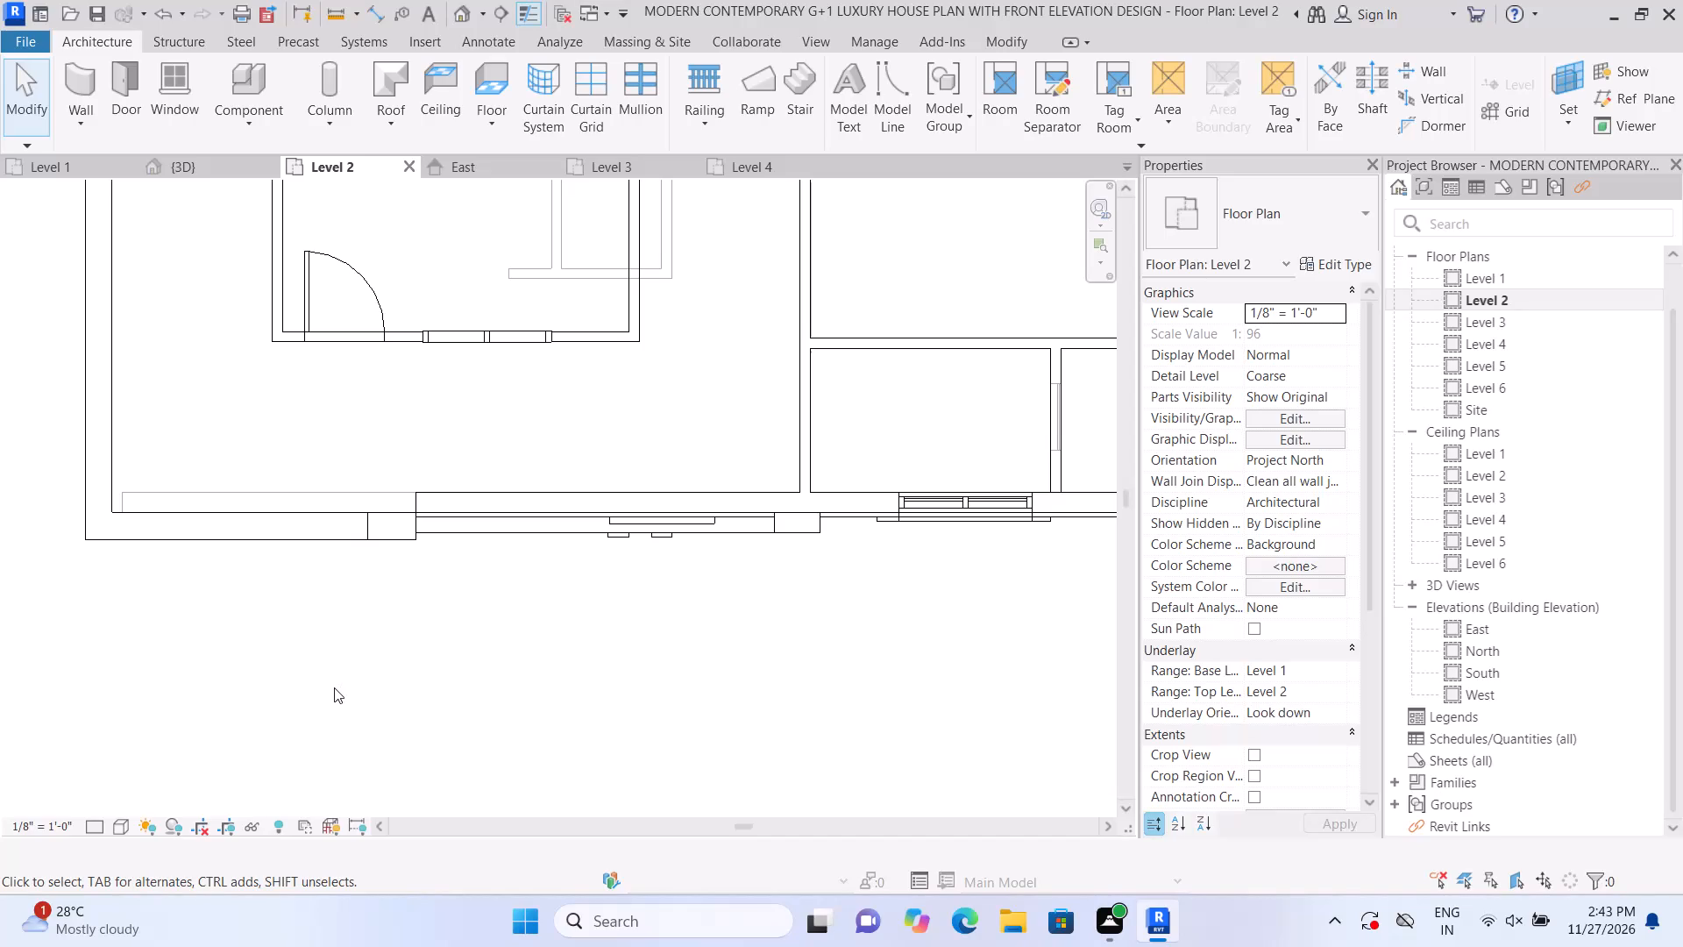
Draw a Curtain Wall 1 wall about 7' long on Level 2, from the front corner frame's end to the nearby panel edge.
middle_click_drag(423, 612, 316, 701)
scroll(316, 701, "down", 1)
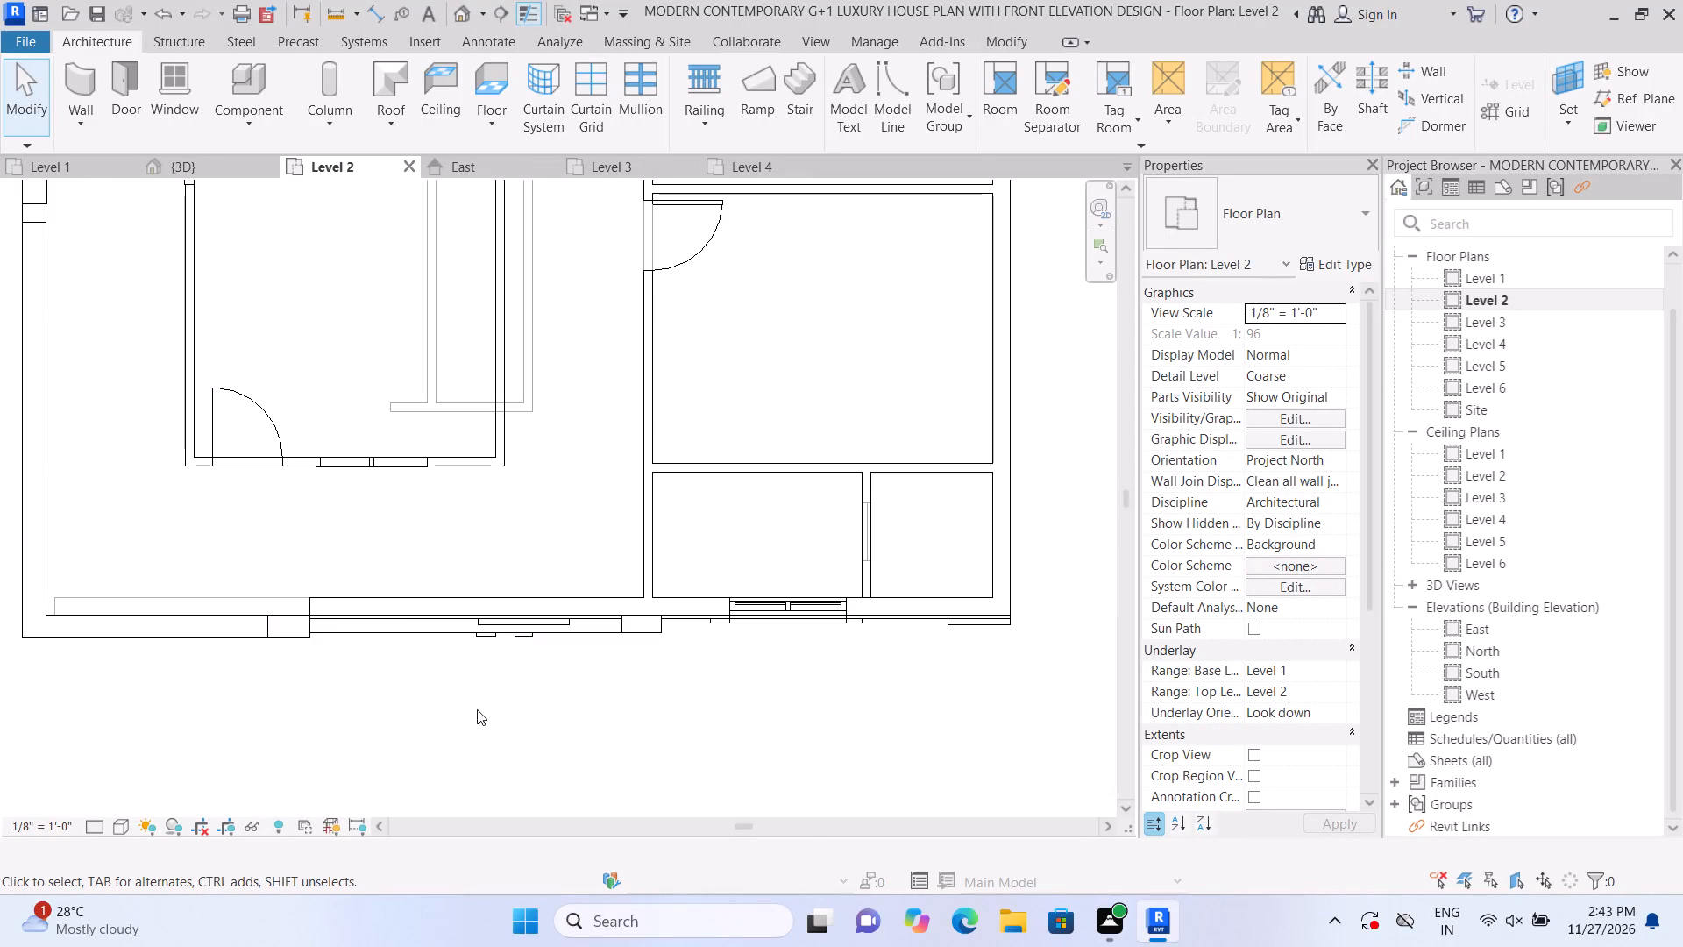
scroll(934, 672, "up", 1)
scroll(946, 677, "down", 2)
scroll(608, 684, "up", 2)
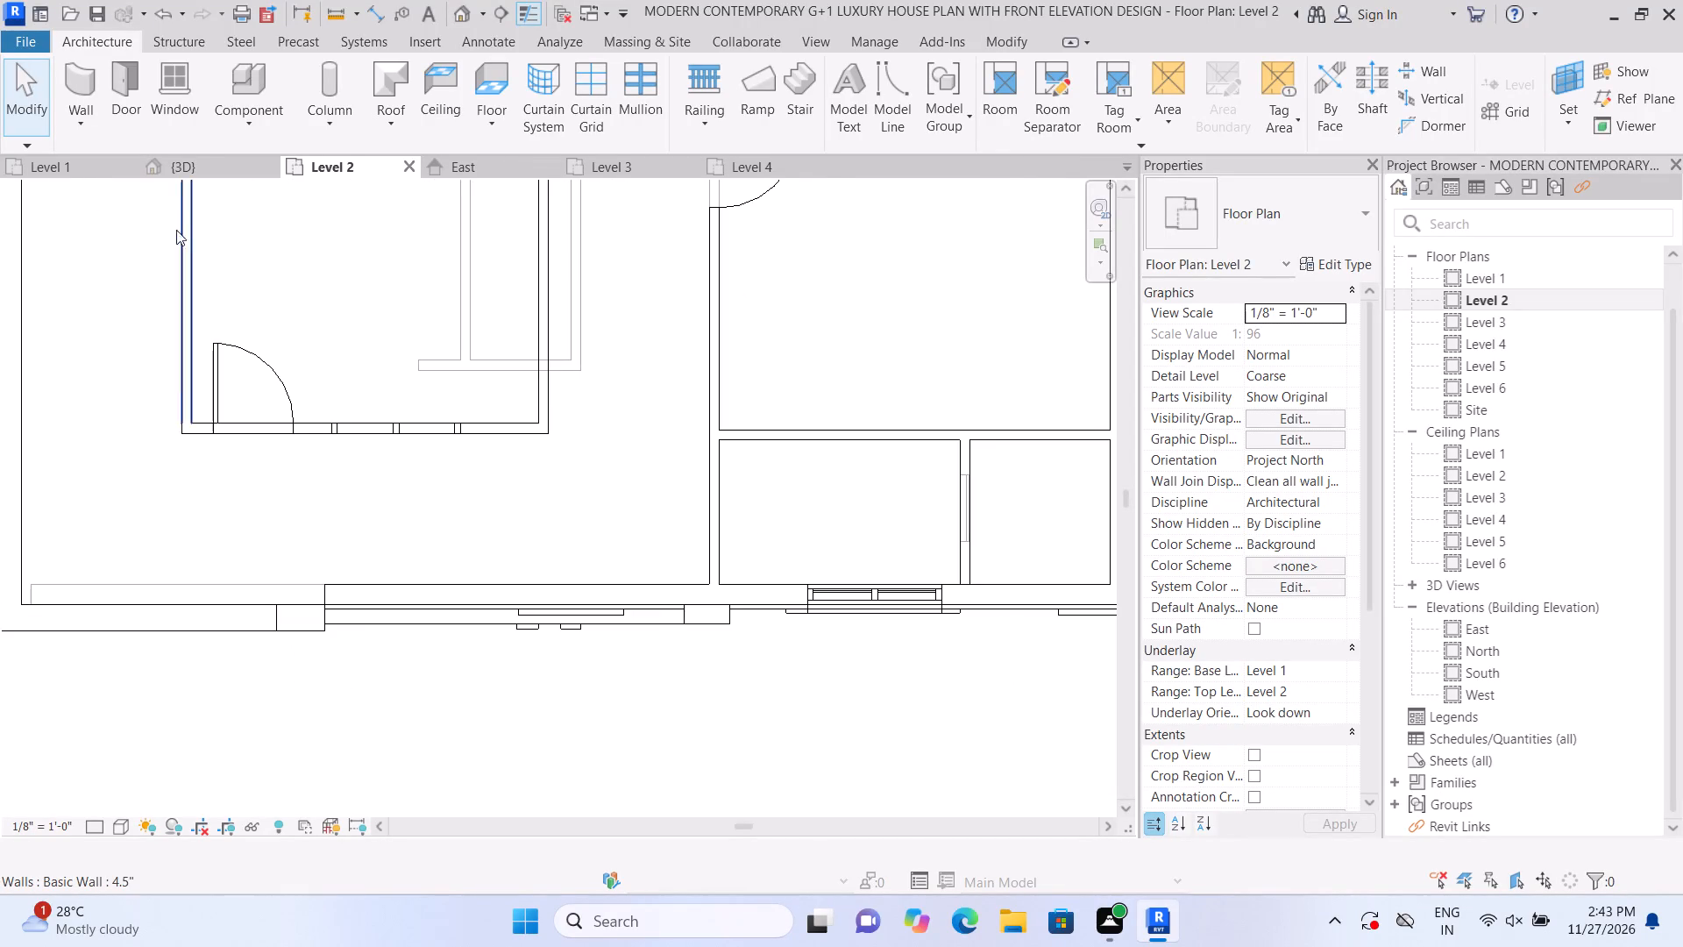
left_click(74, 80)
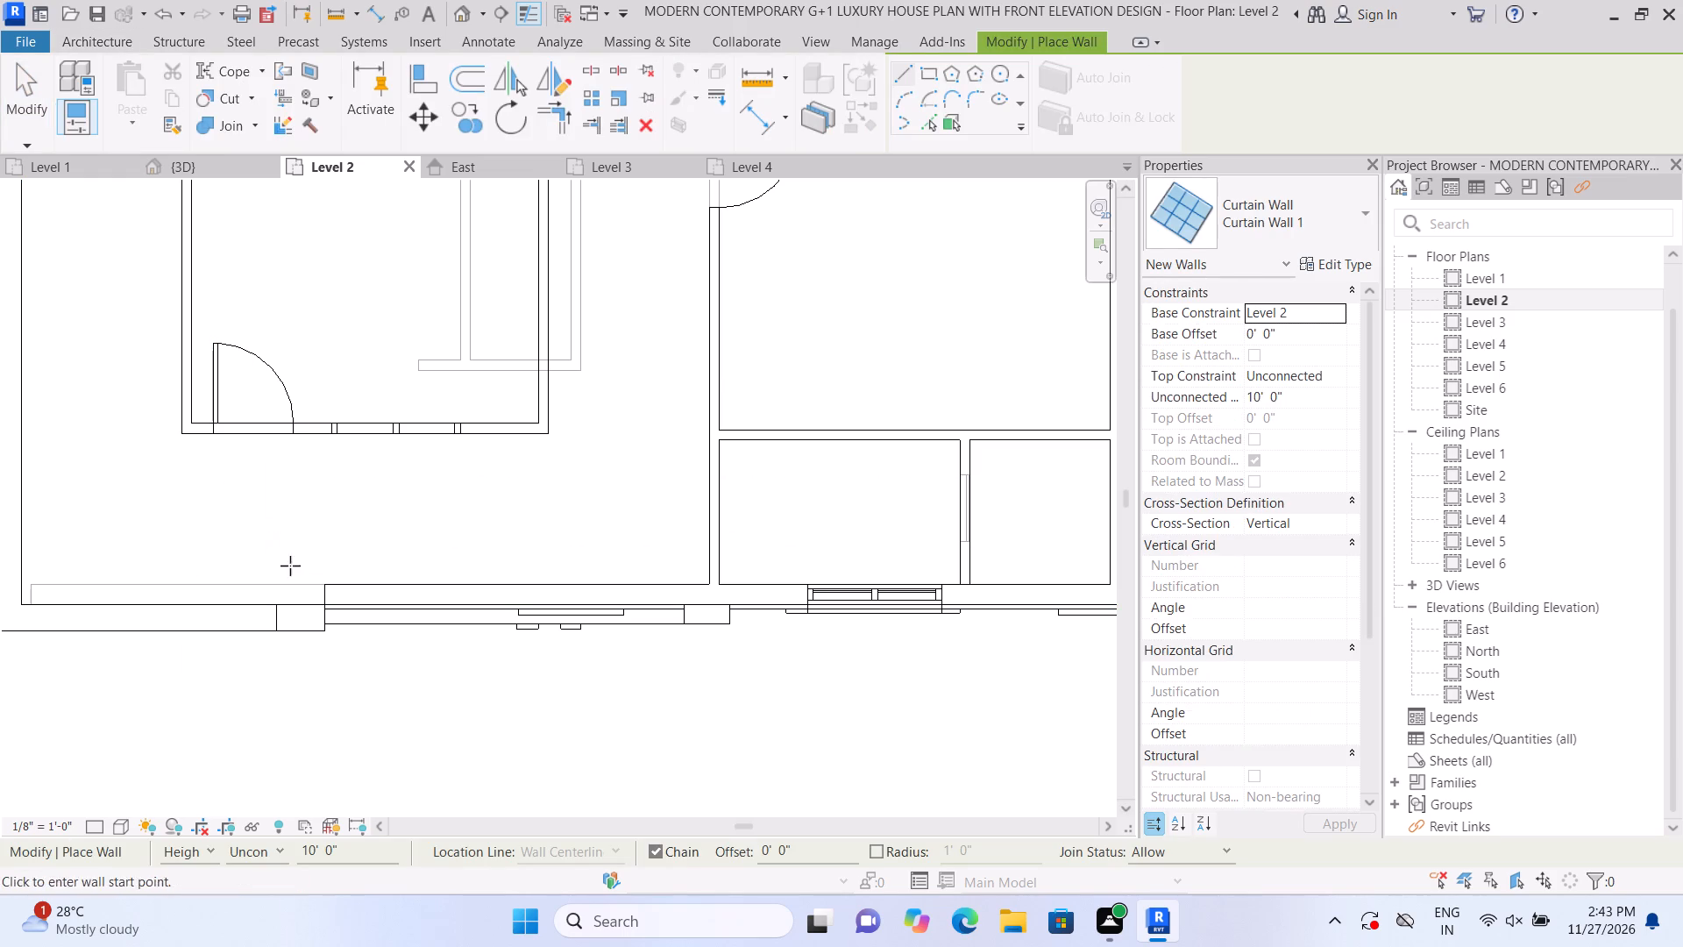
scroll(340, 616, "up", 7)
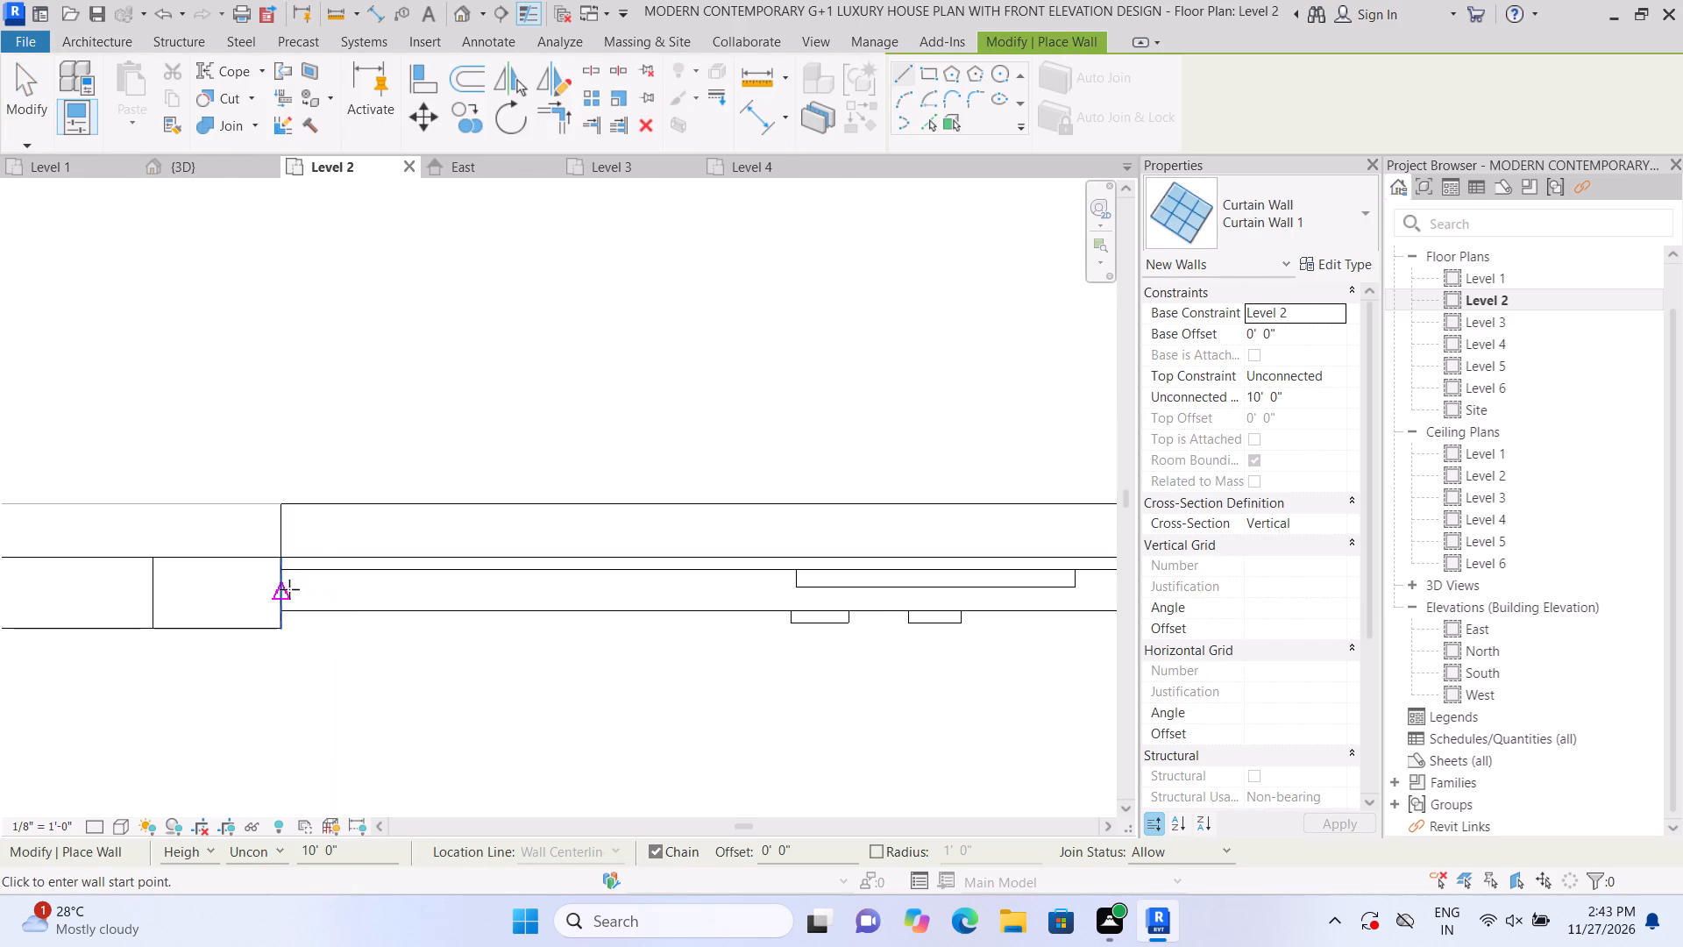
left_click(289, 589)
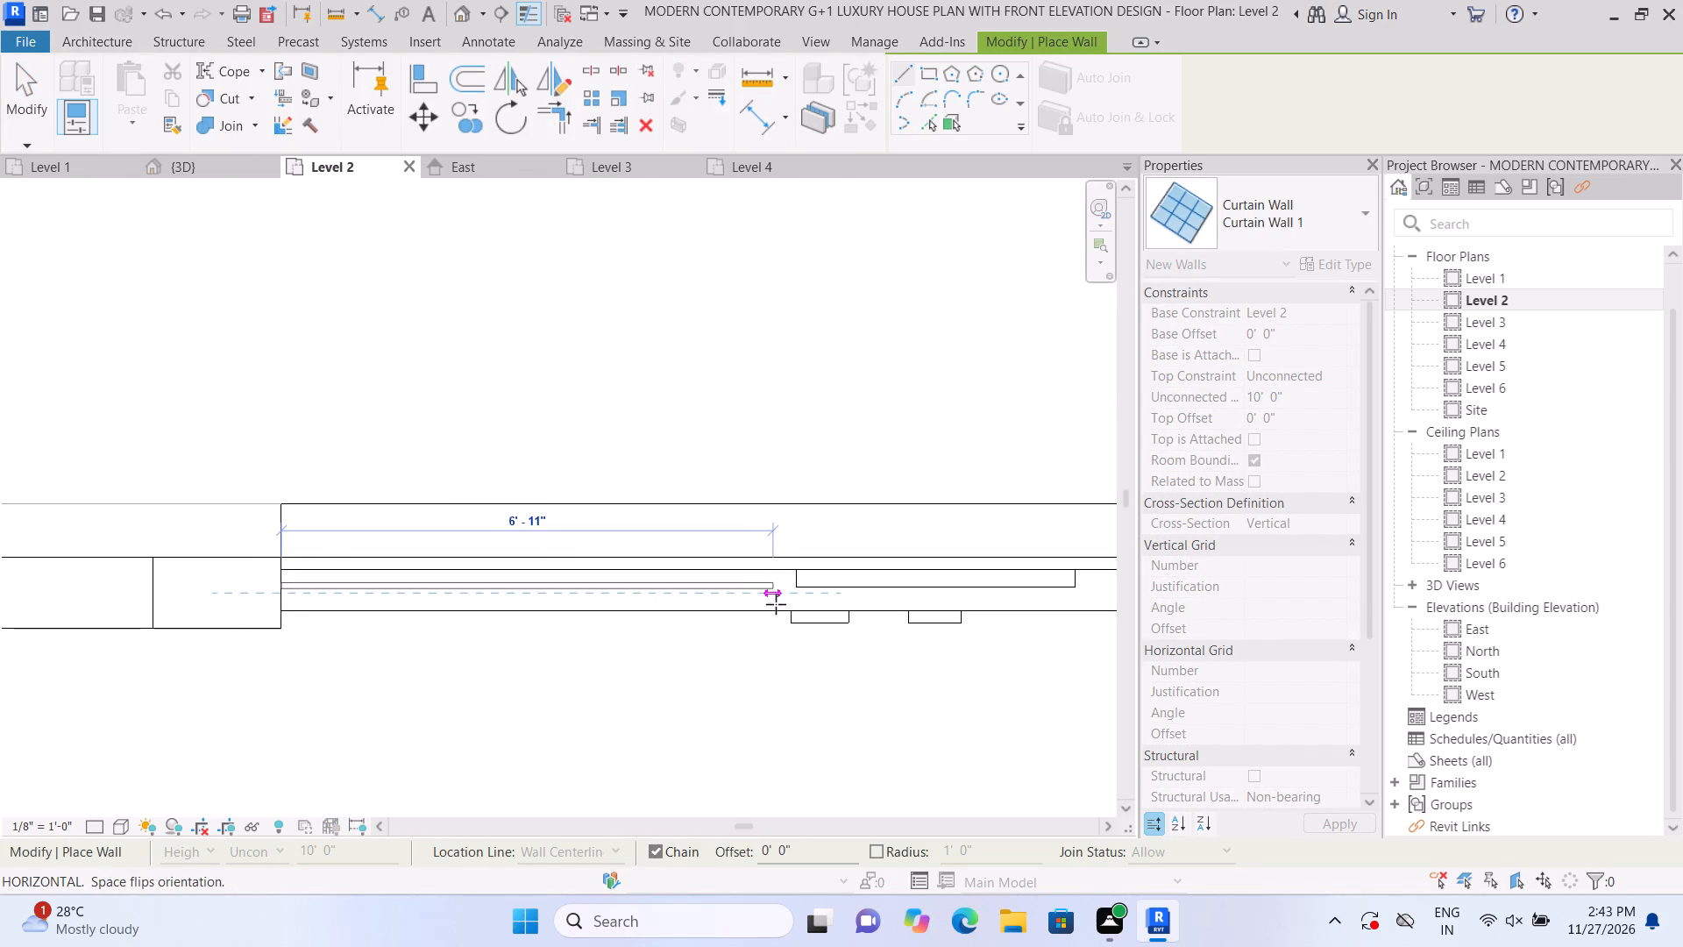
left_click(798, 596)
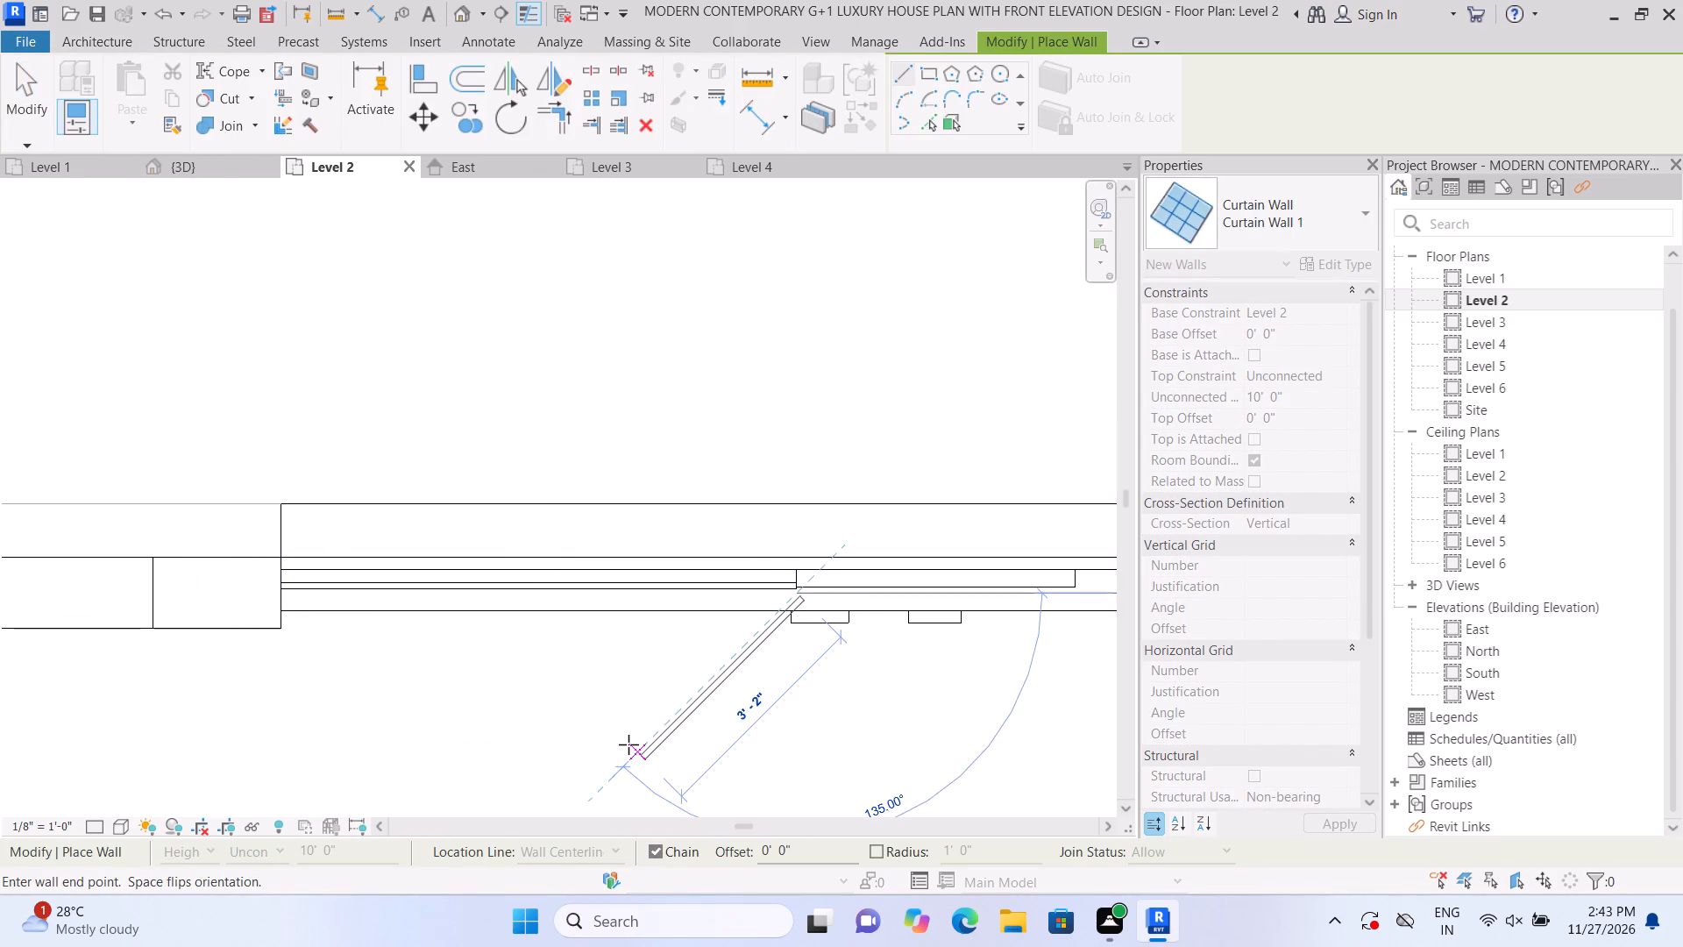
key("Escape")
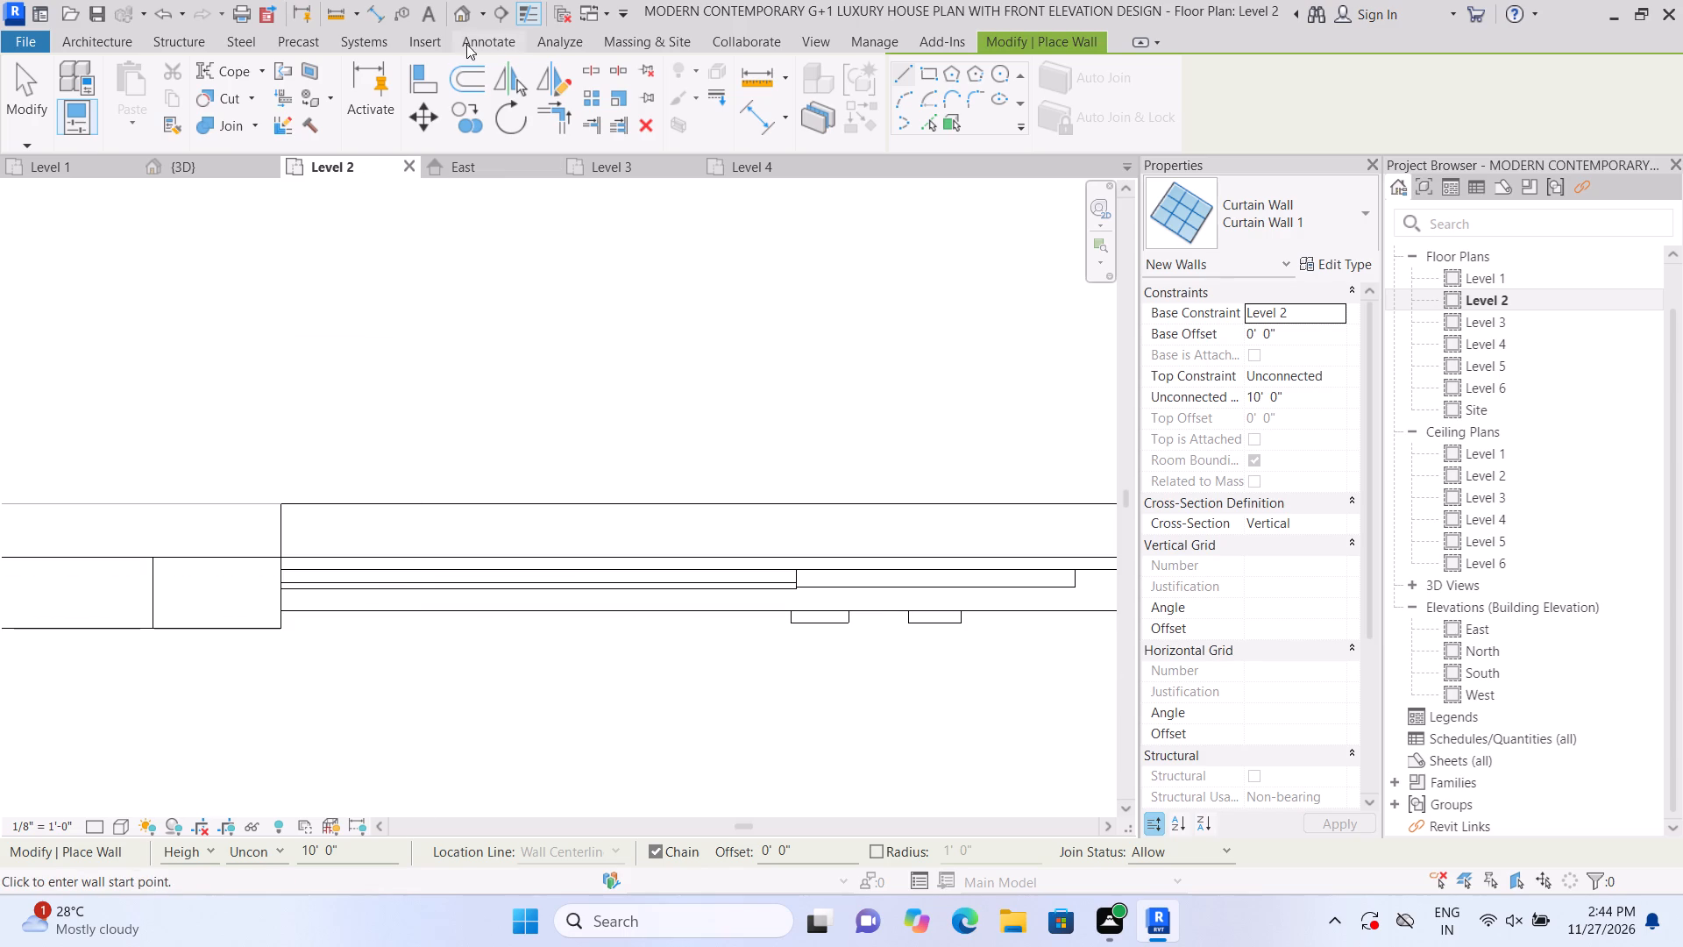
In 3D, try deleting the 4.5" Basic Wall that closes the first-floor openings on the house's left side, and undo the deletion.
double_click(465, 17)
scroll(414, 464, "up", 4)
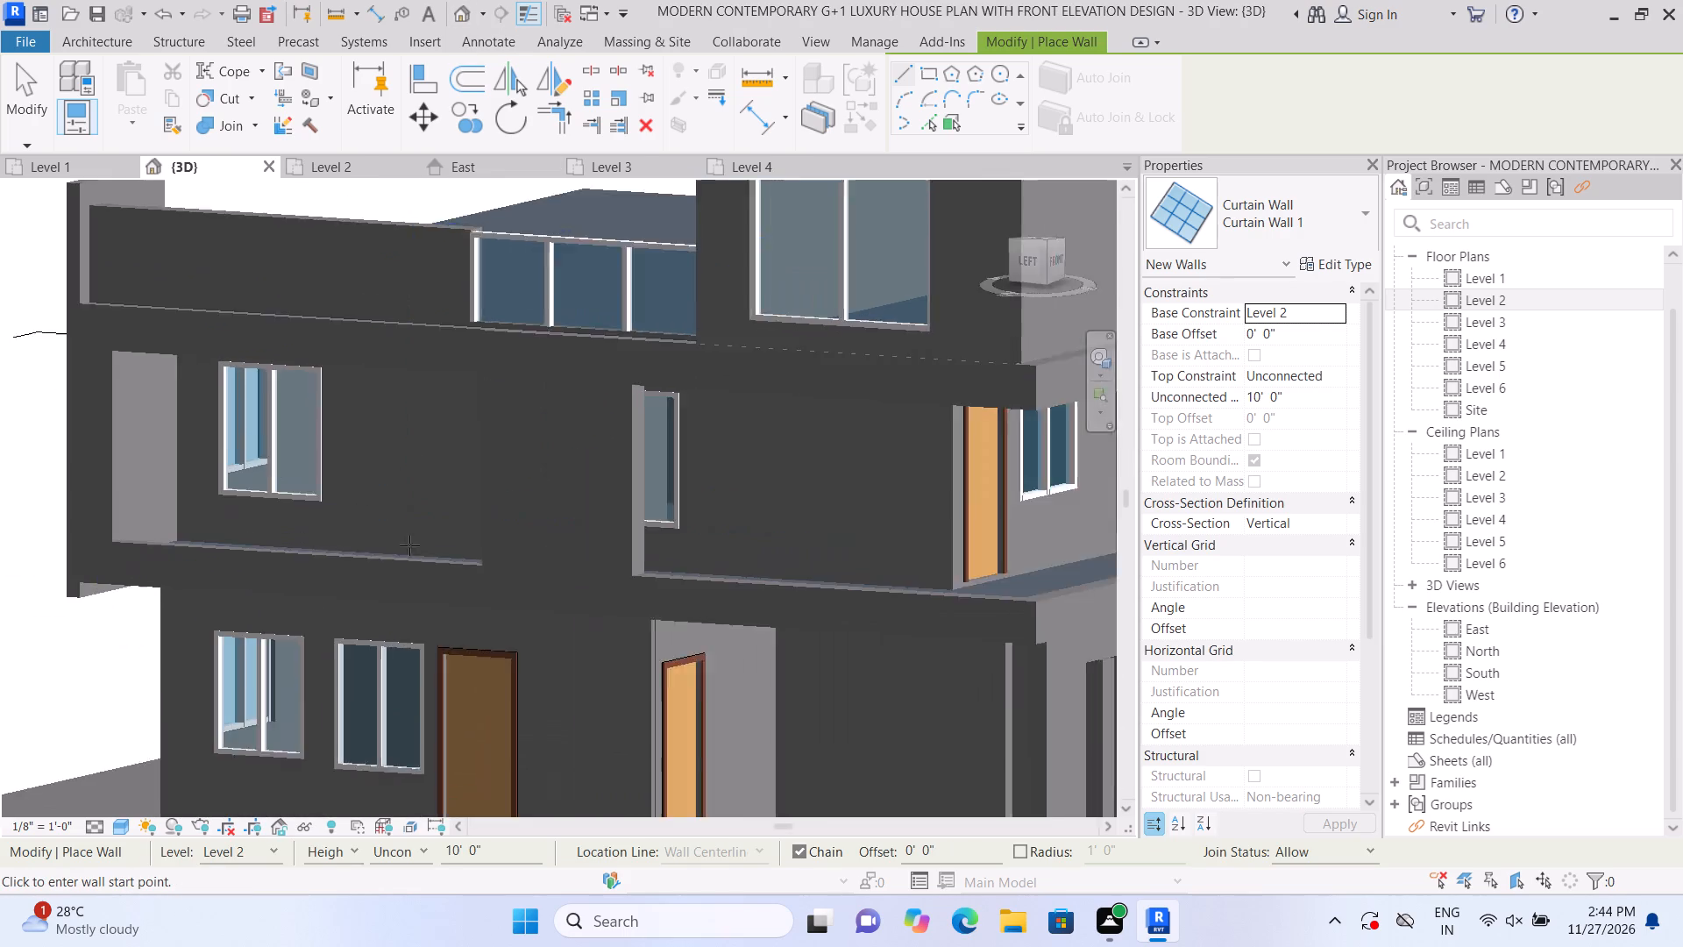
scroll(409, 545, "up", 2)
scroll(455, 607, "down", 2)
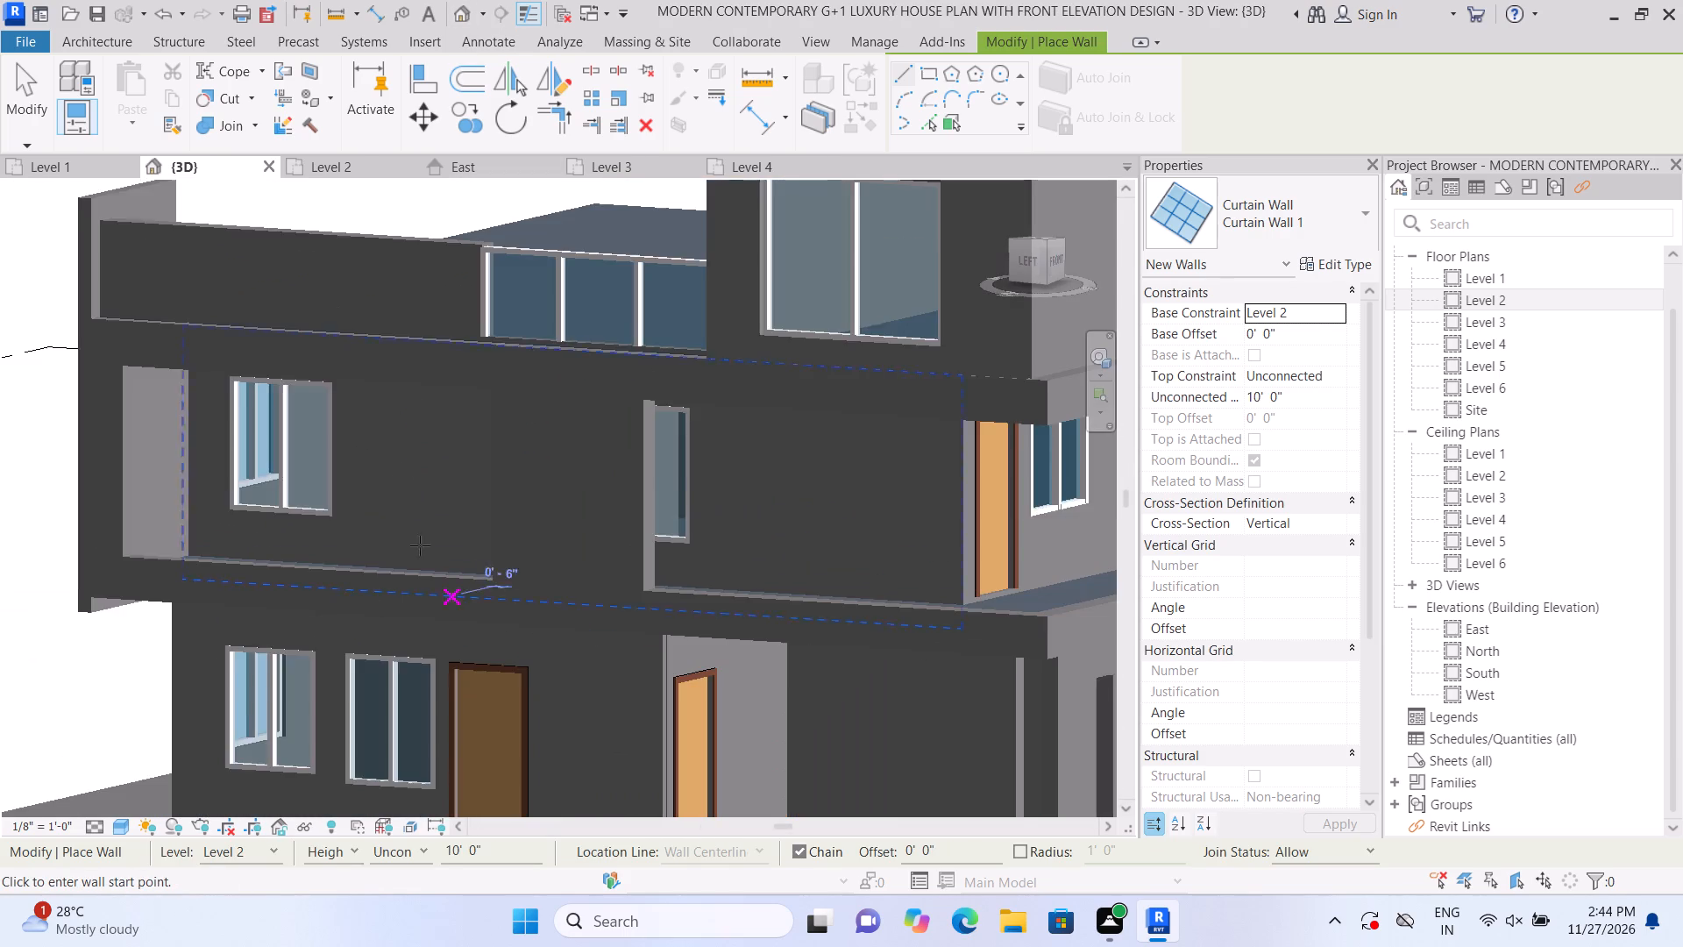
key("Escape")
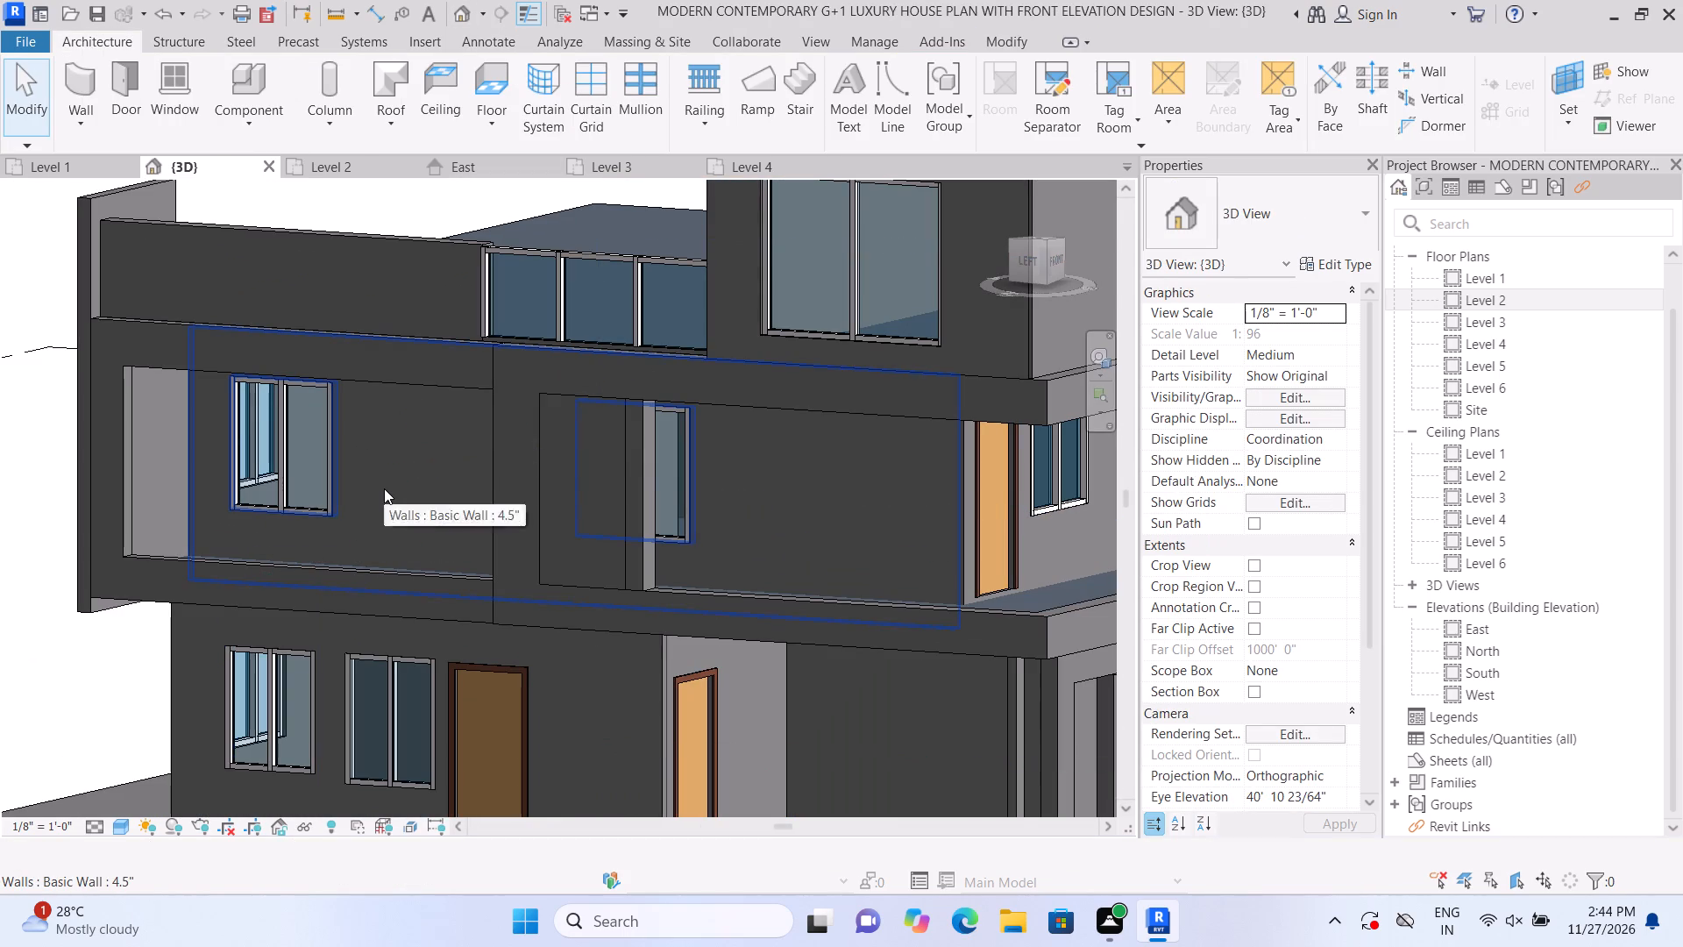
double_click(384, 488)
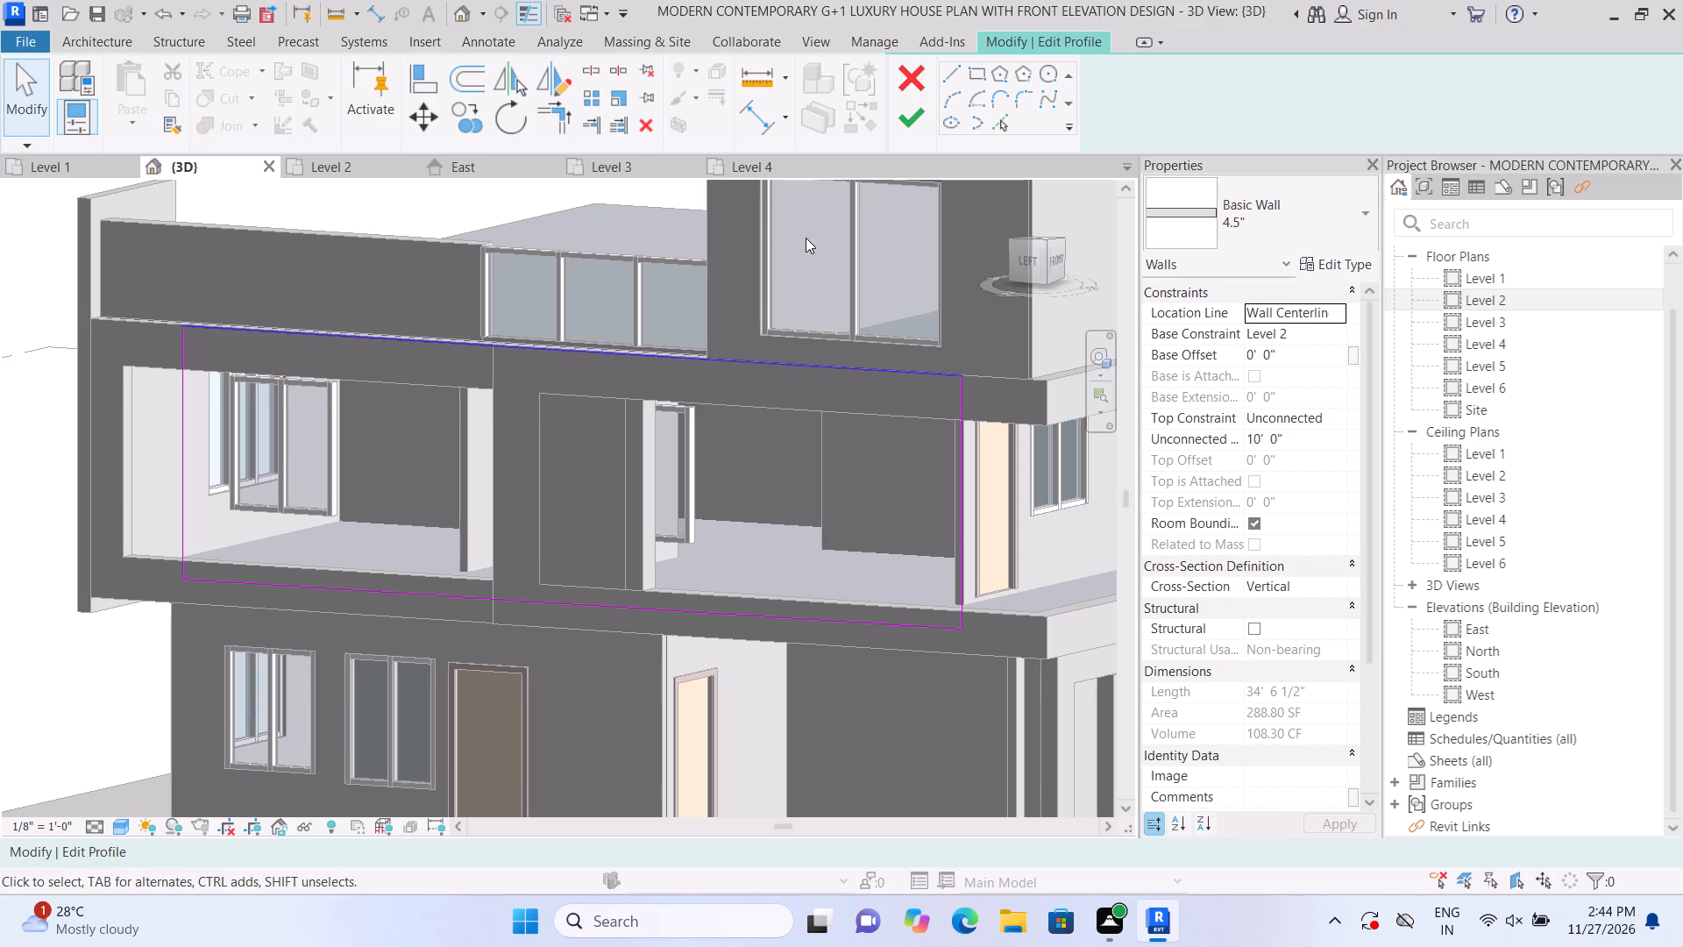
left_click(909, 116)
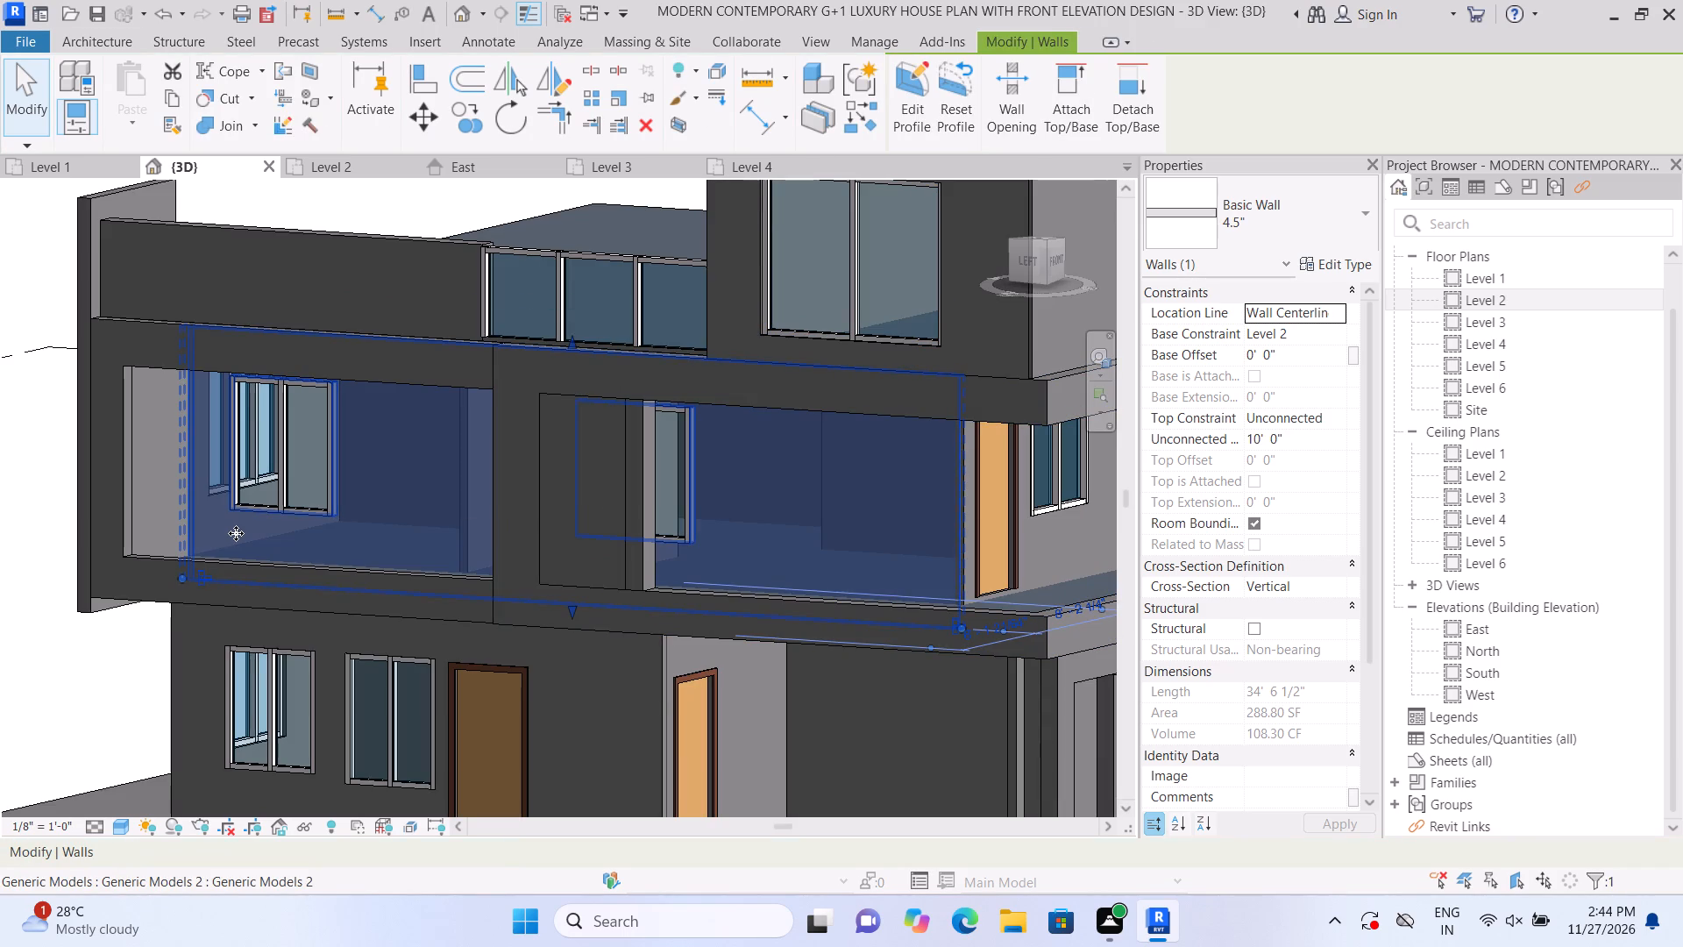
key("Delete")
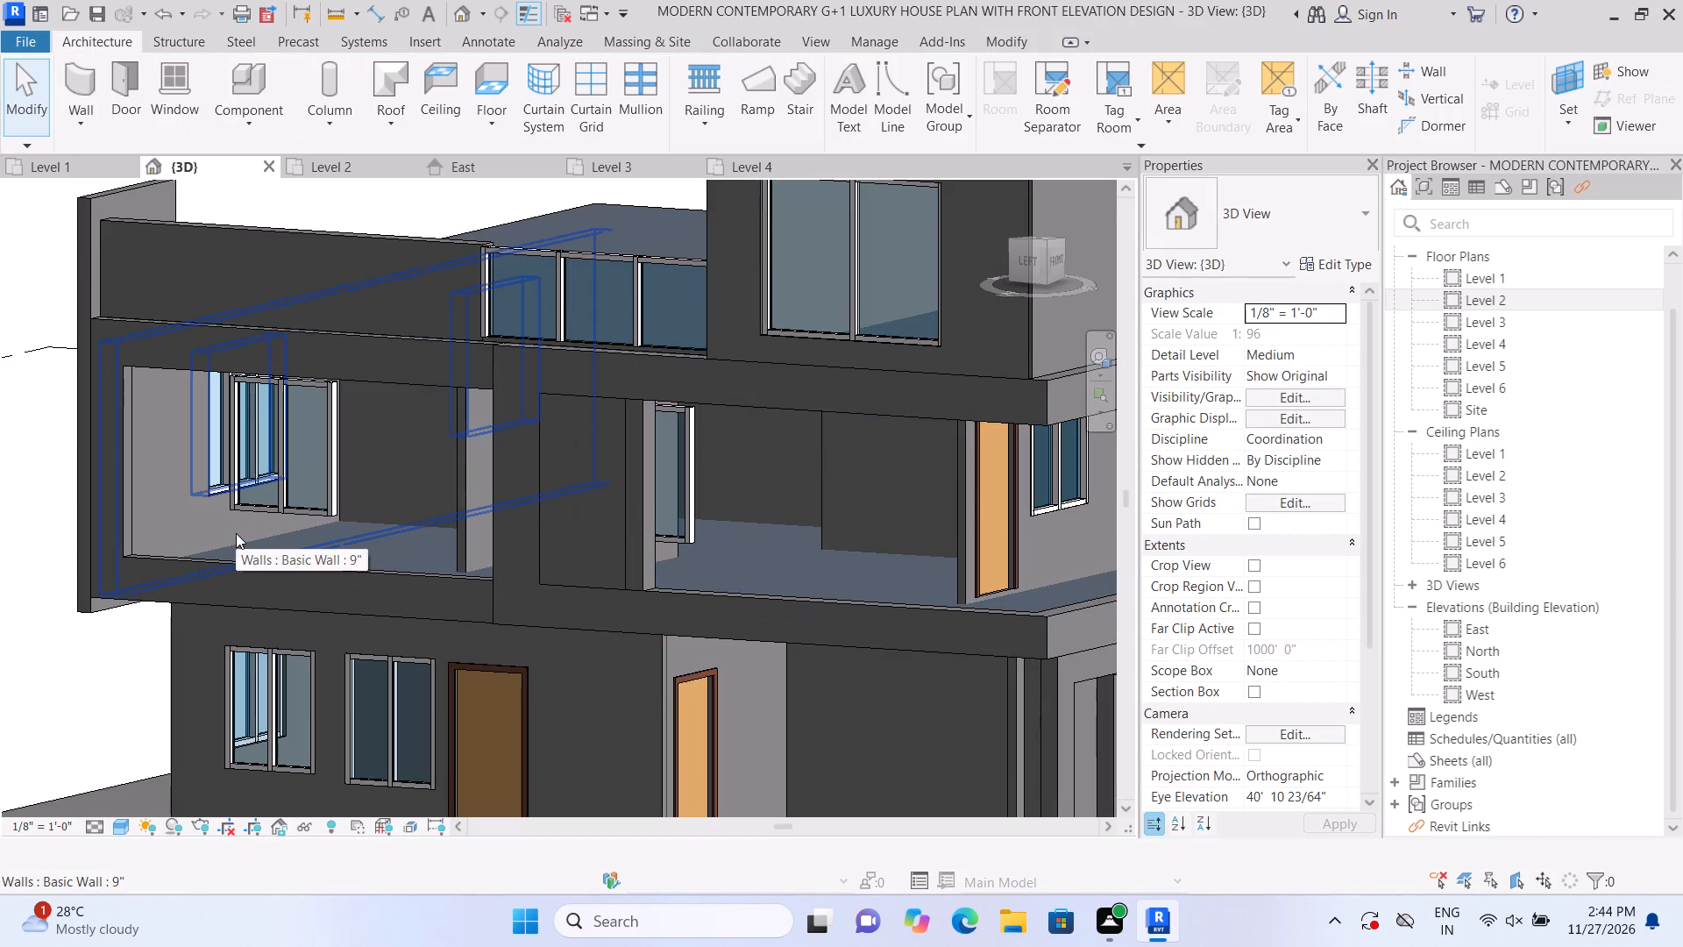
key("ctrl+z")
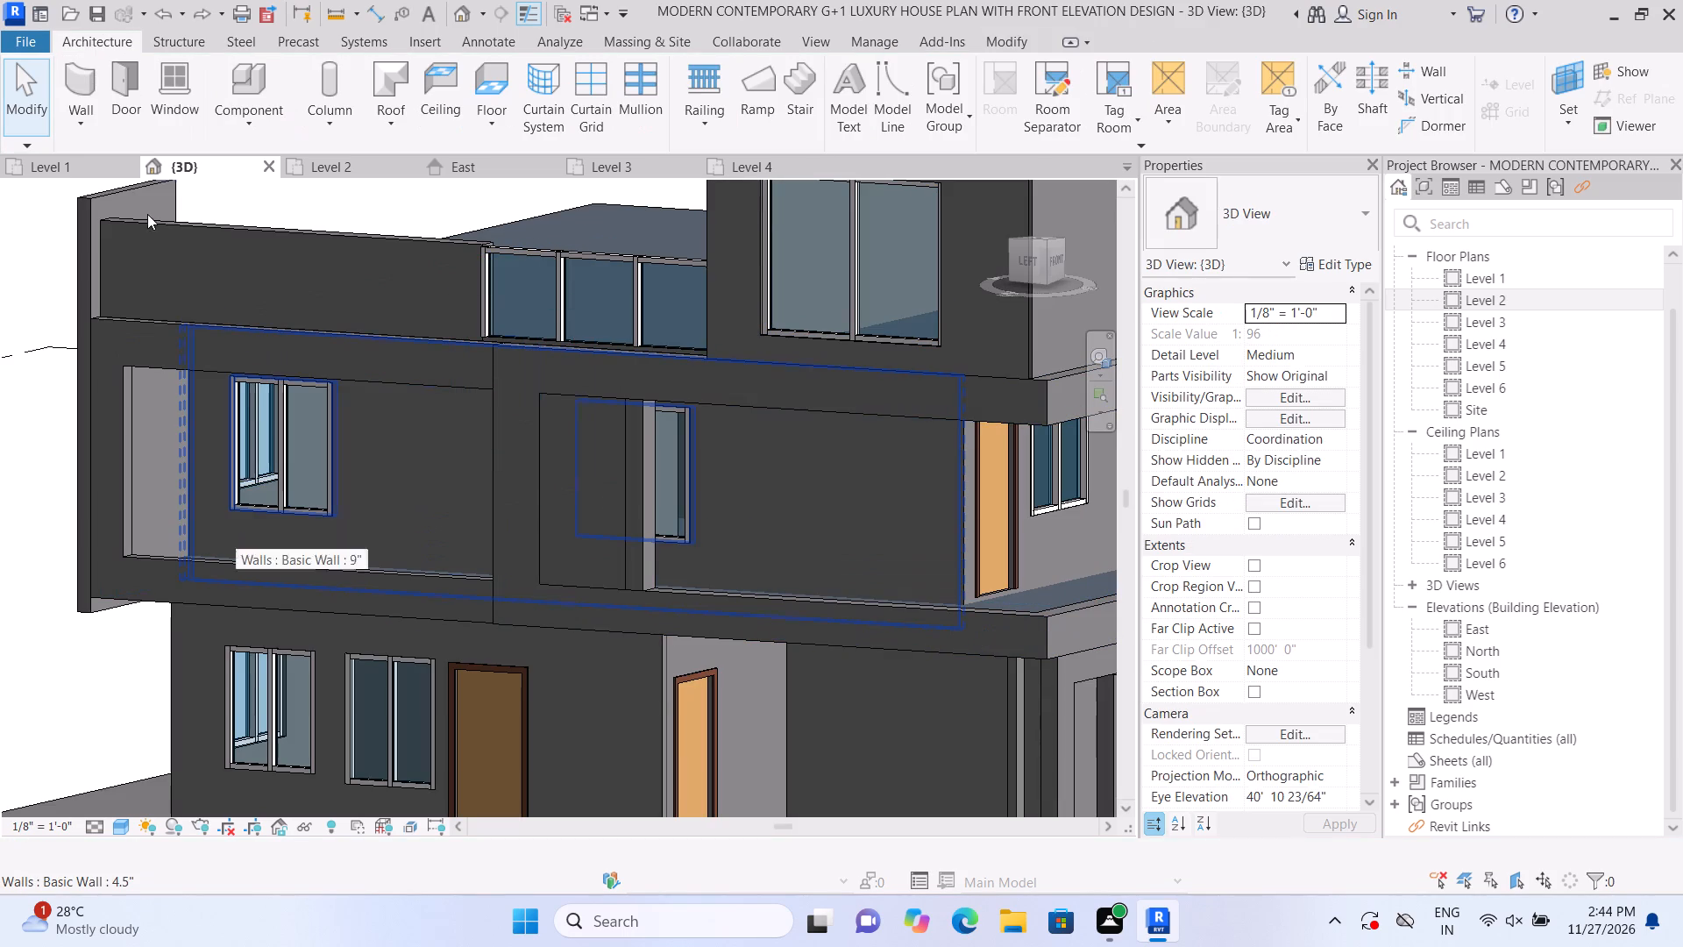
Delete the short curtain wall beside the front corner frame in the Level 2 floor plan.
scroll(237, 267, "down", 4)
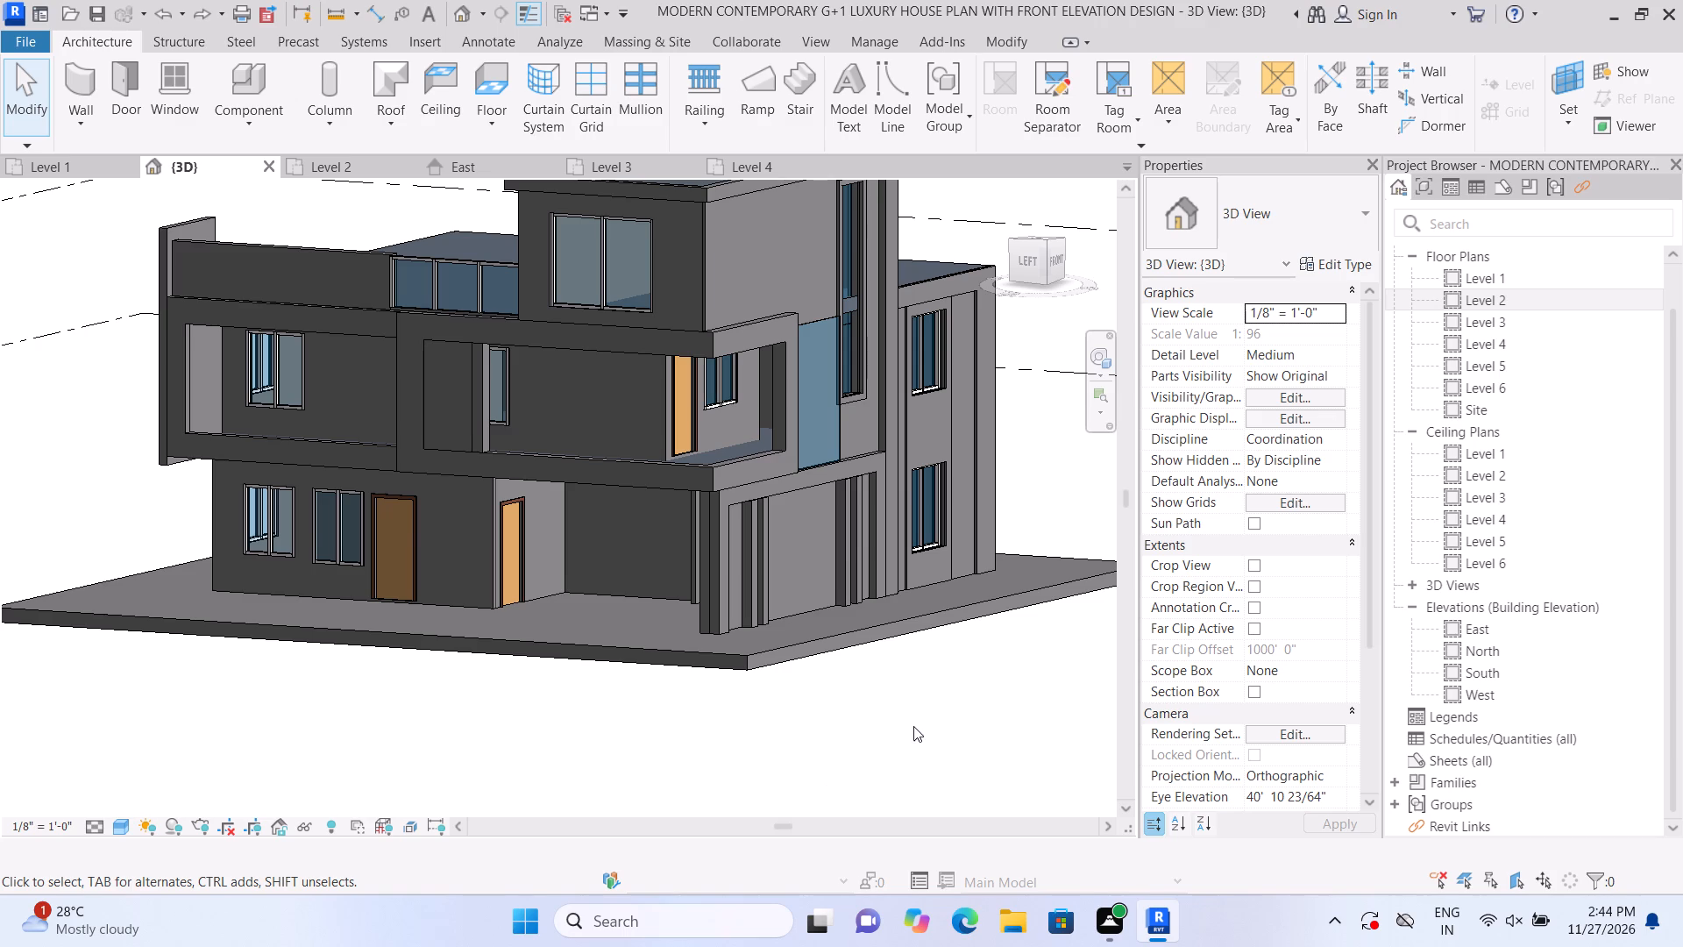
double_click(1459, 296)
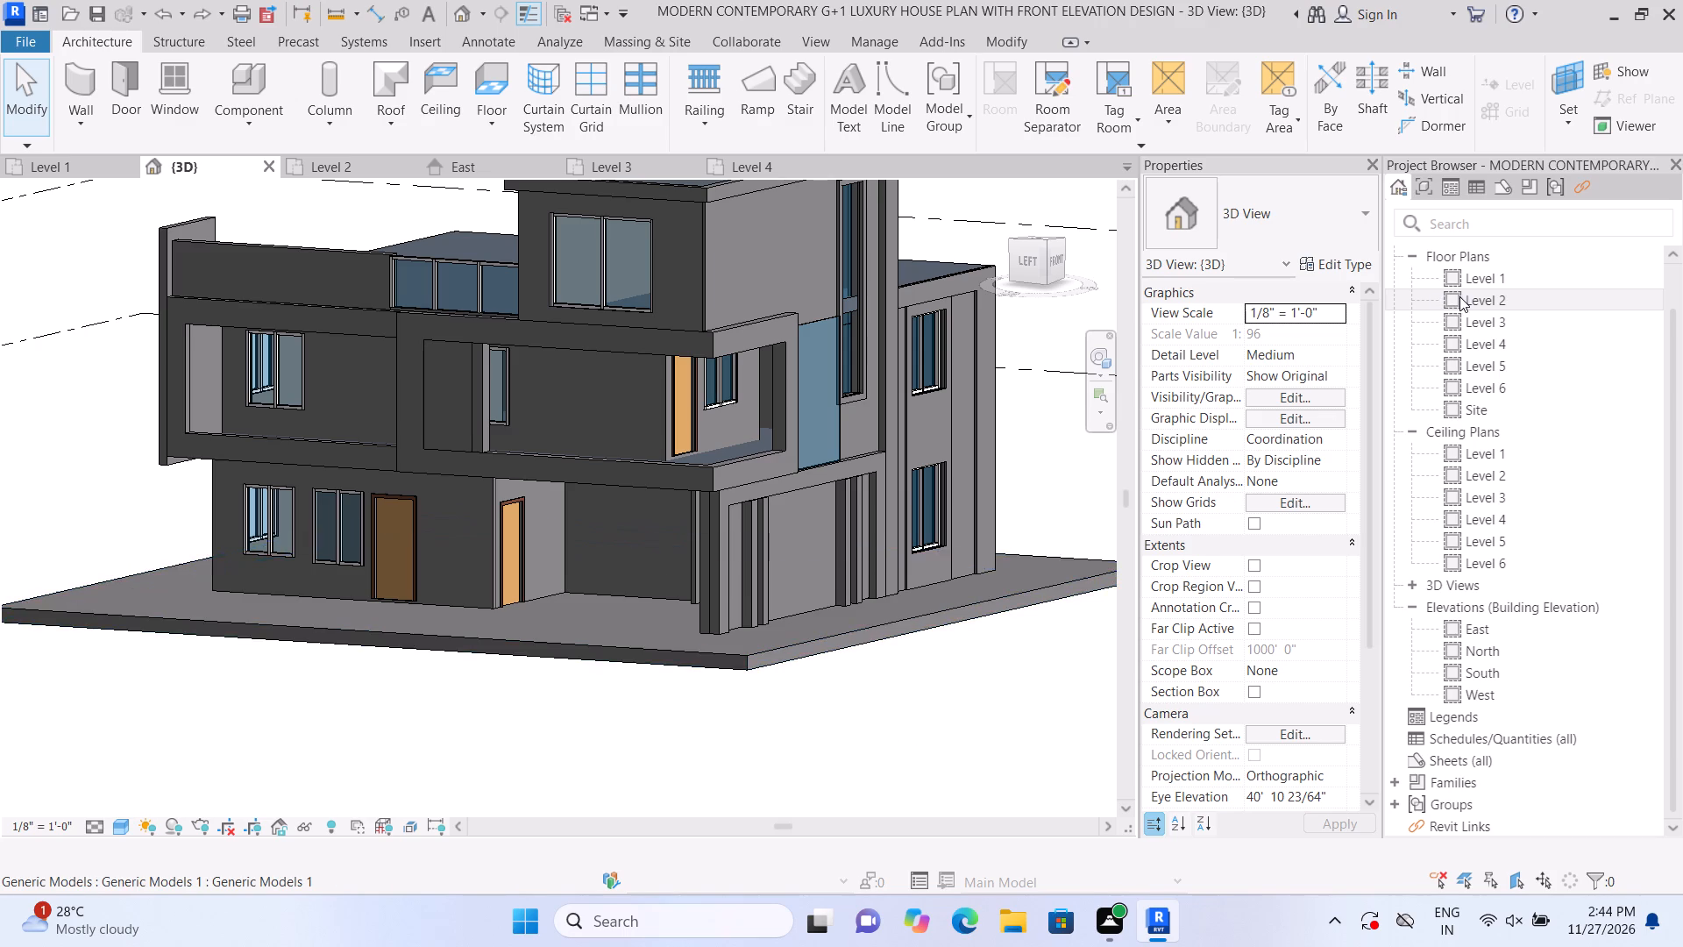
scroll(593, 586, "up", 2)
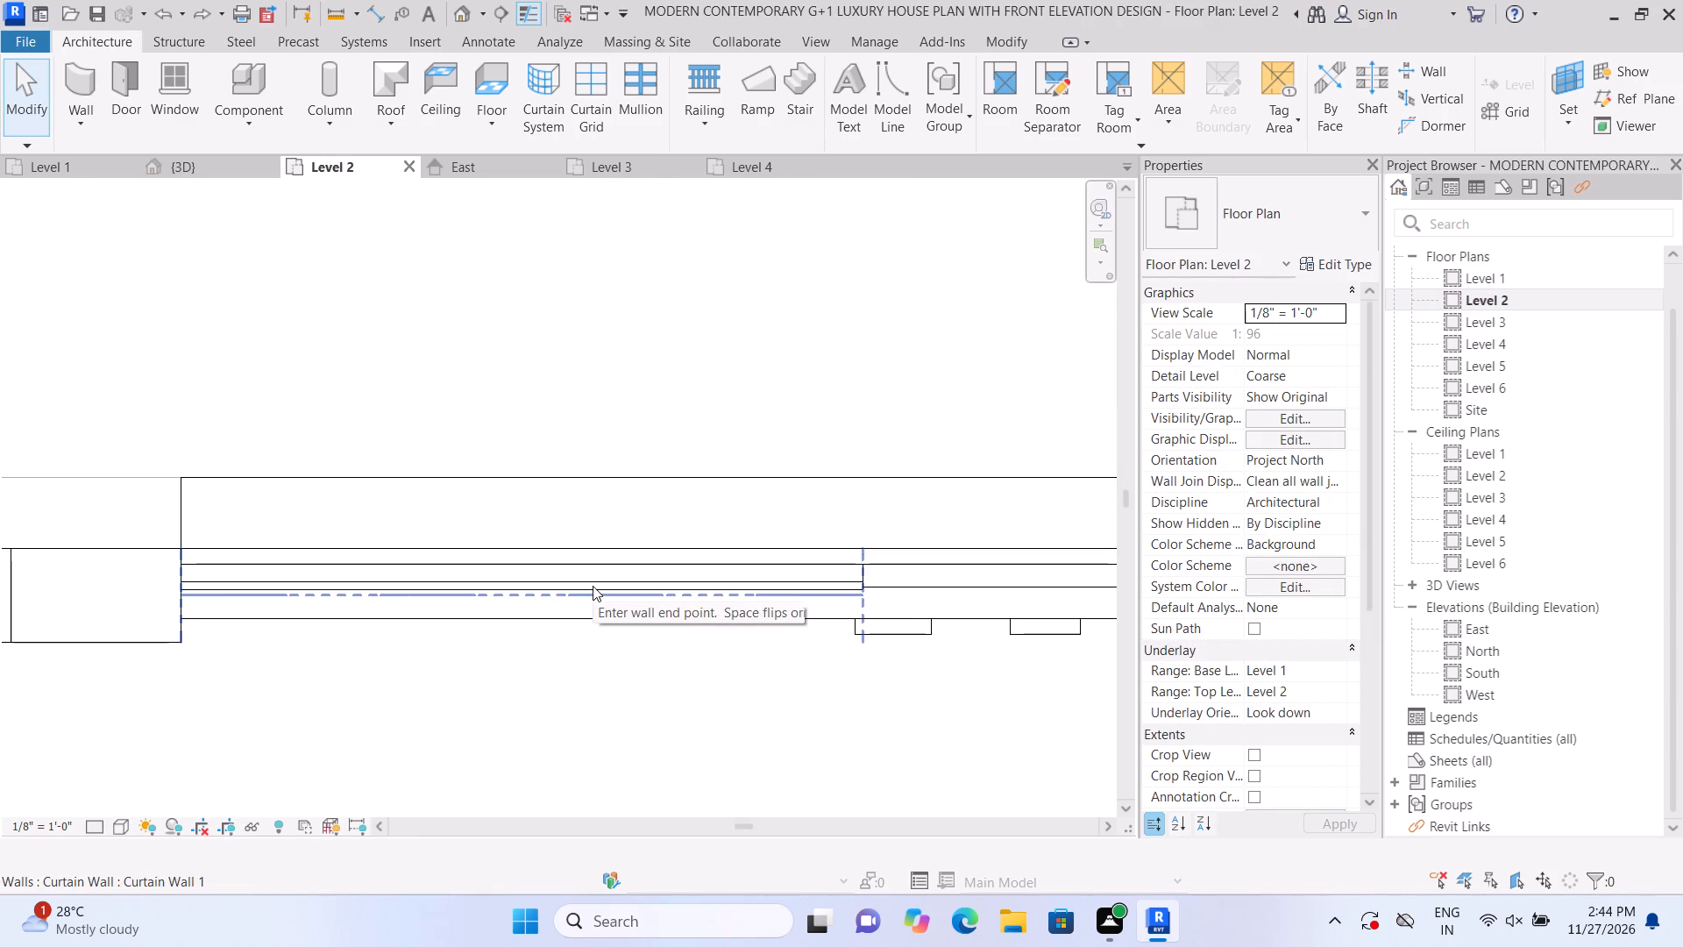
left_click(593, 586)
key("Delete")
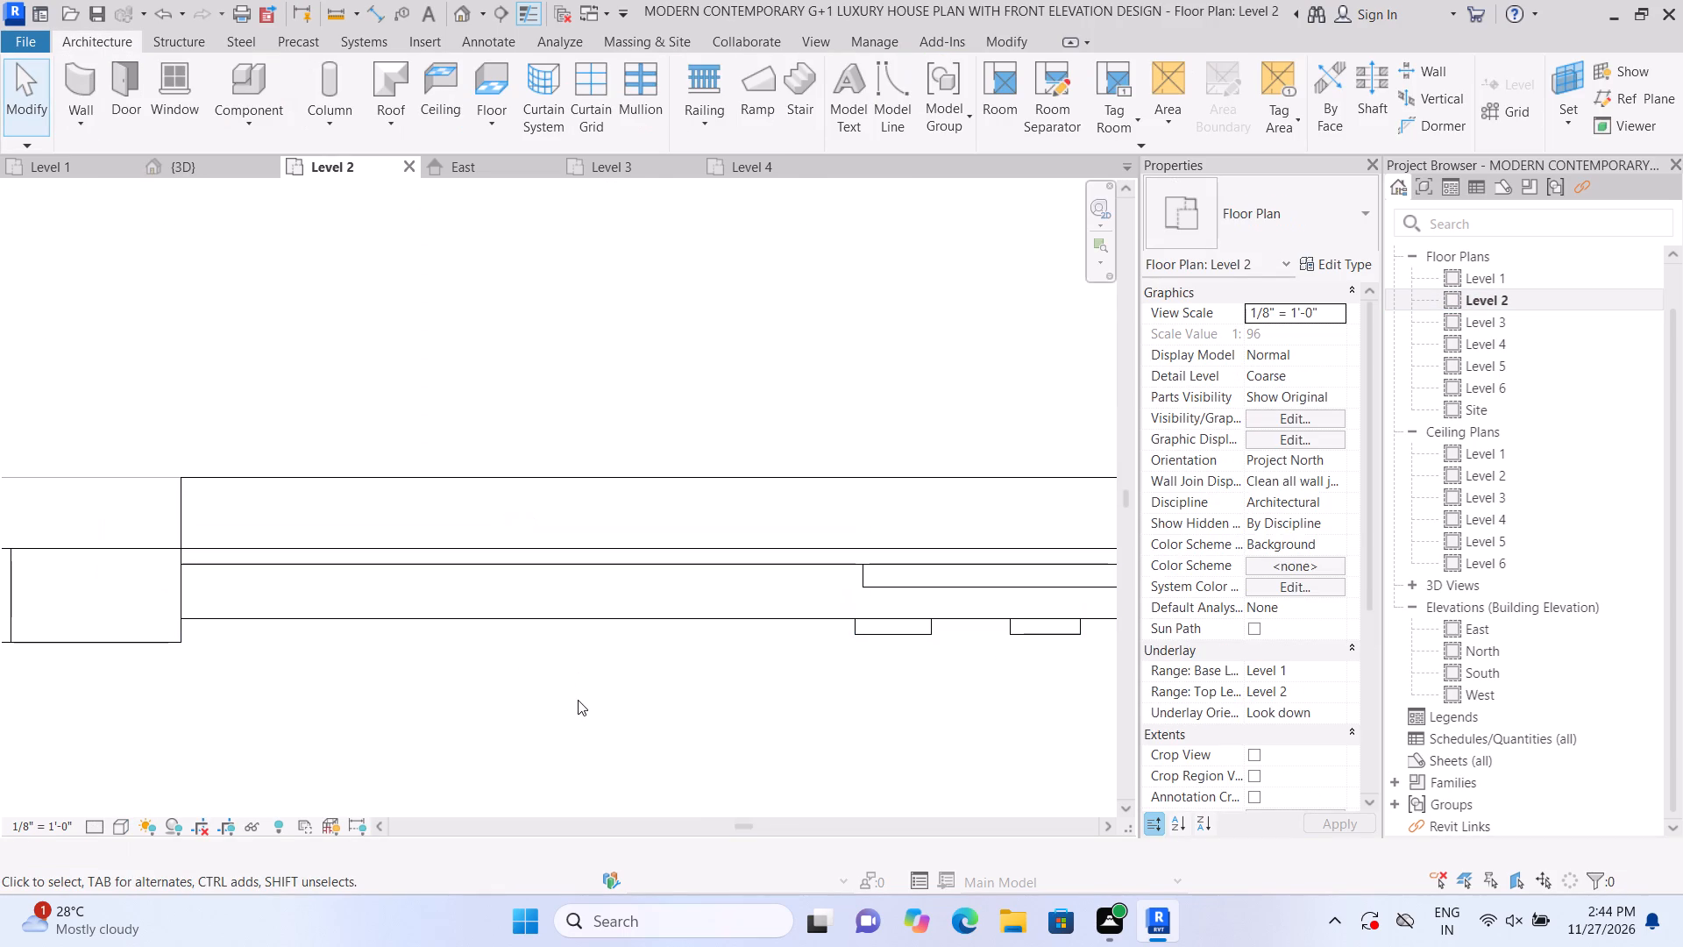
Draw a Curtain Wall 1 wall about 16' 6" long on Level 2, along the left side from the rear frame to the middle block.
scroll(368, 514, "down", 6)
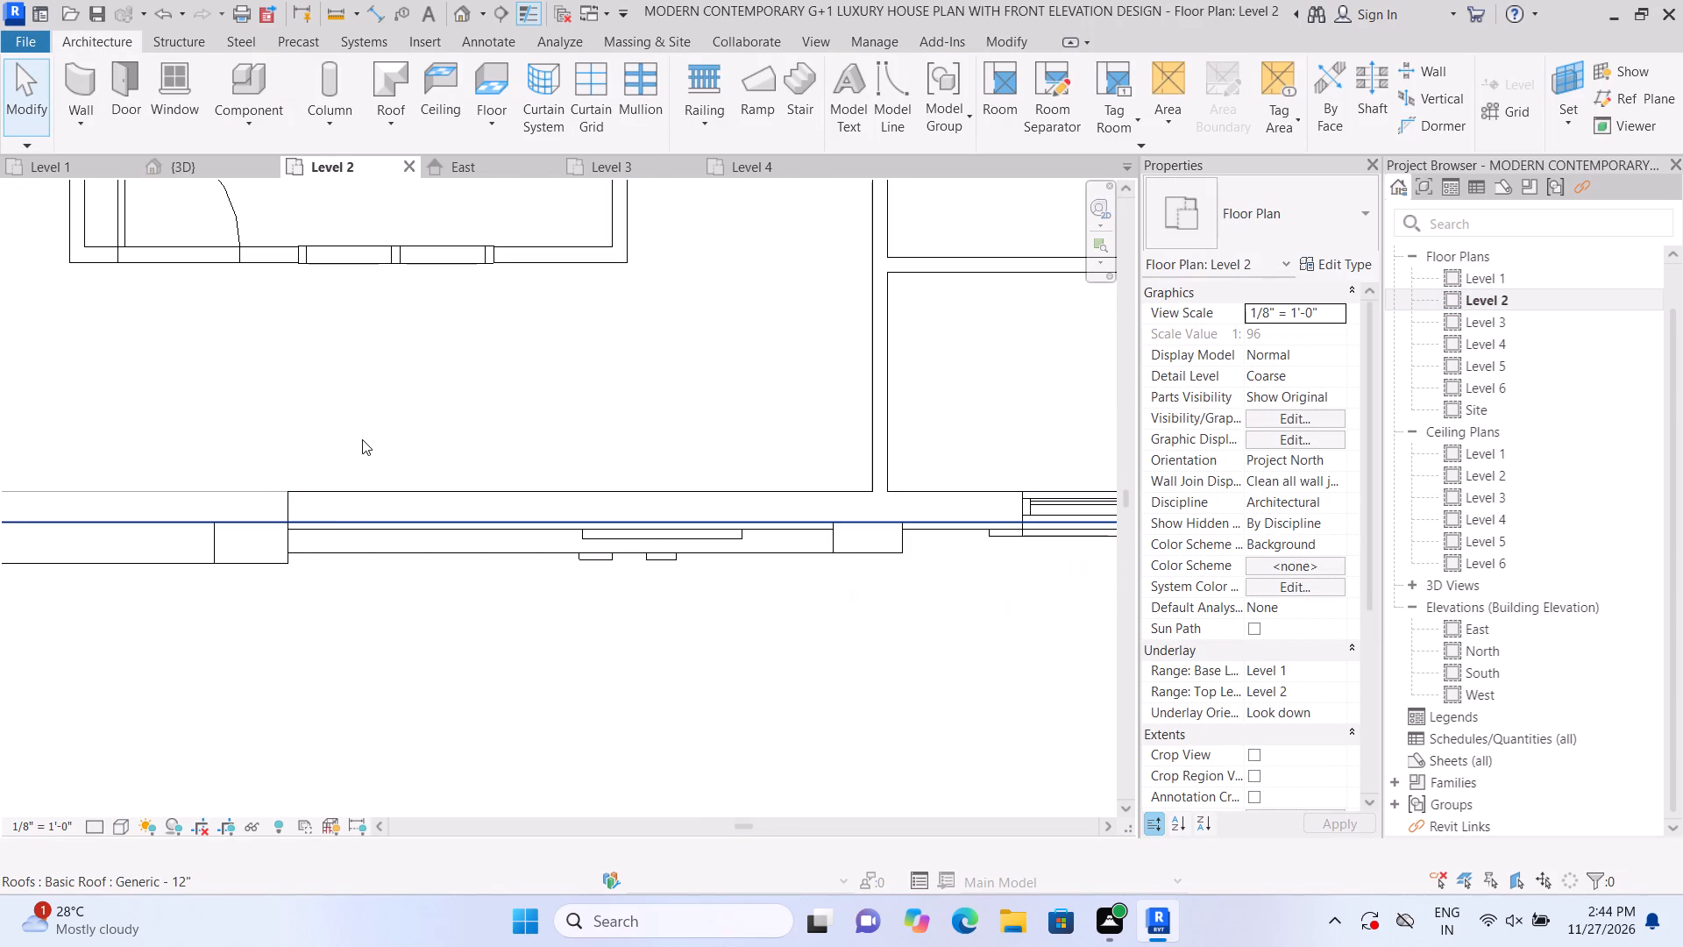
scroll(379, 531, "down", 3)
scroll(319, 628, "down", 6)
scroll(350, 731, "down", 2)
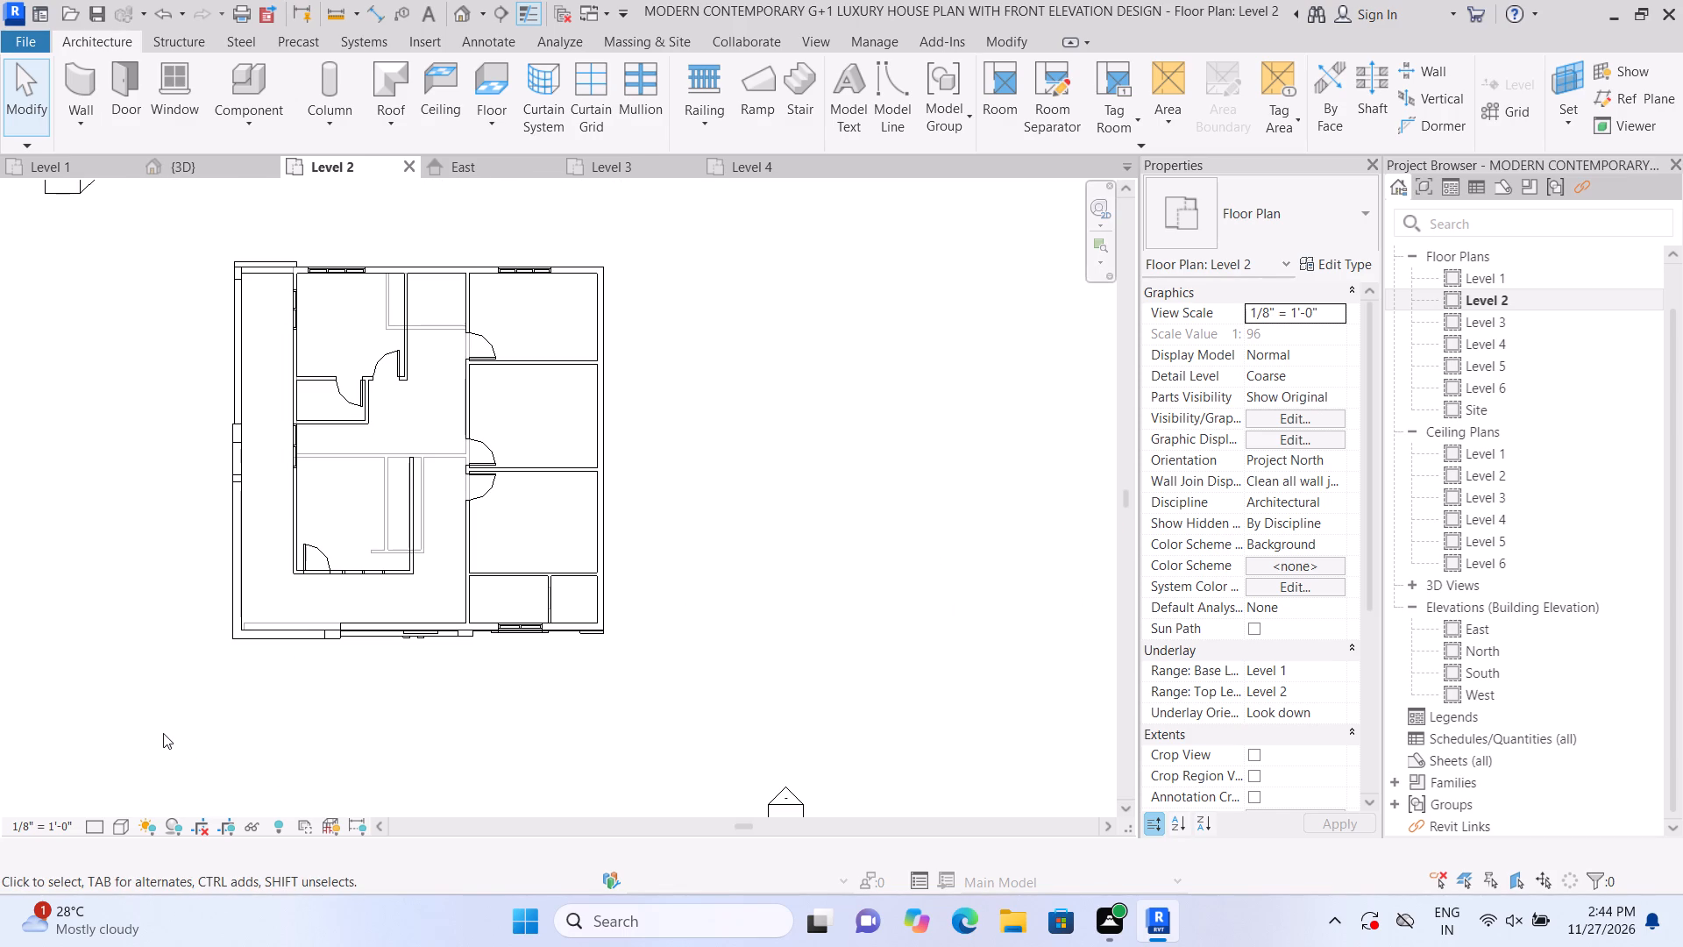
scroll(253, 741, "up", 1)
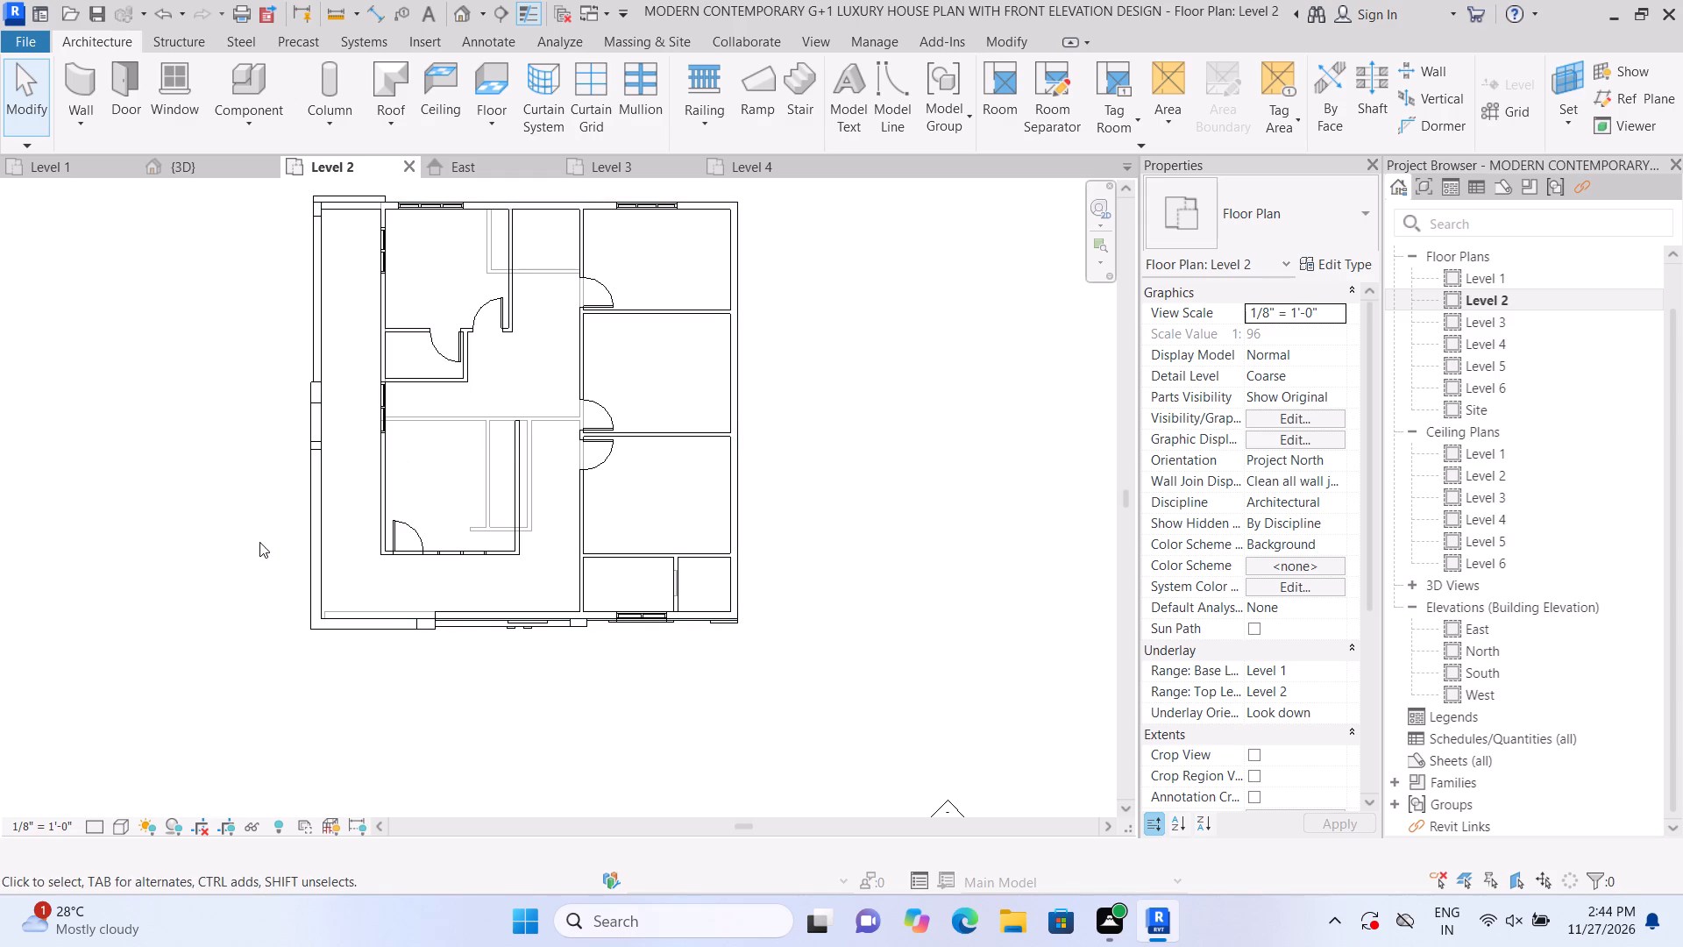
middle_click_drag(274, 396, 278, 535)
scroll(278, 535, "up", 2)
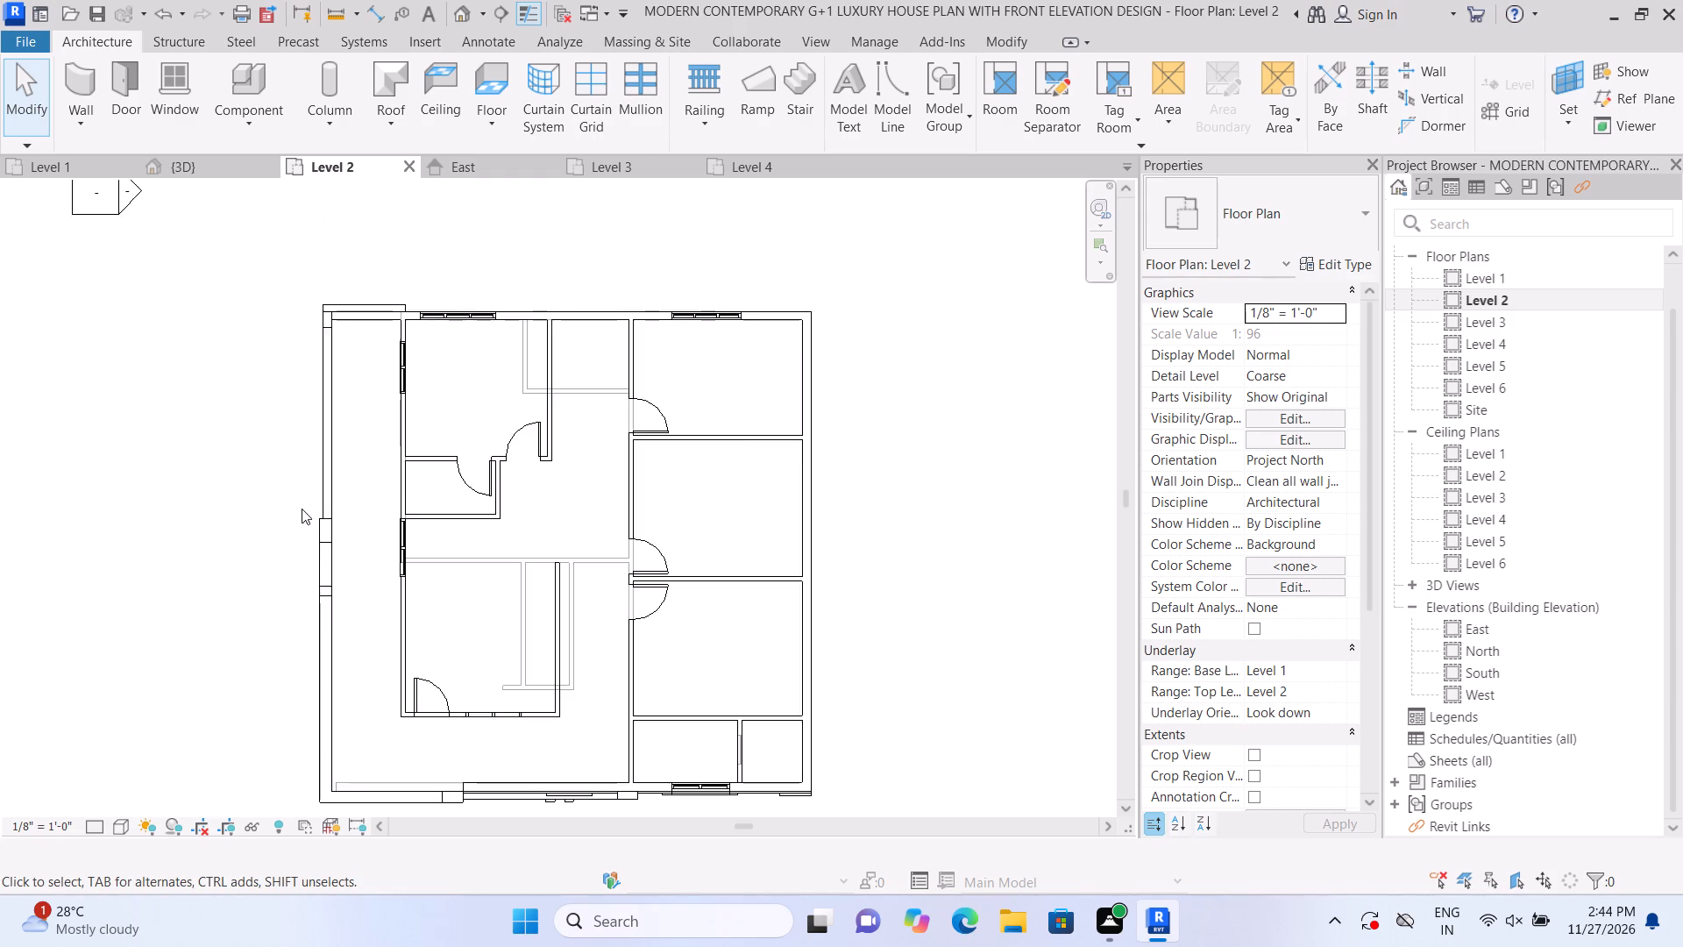
scroll(302, 509, "up", 1)
scroll(302, 509, "down", 3)
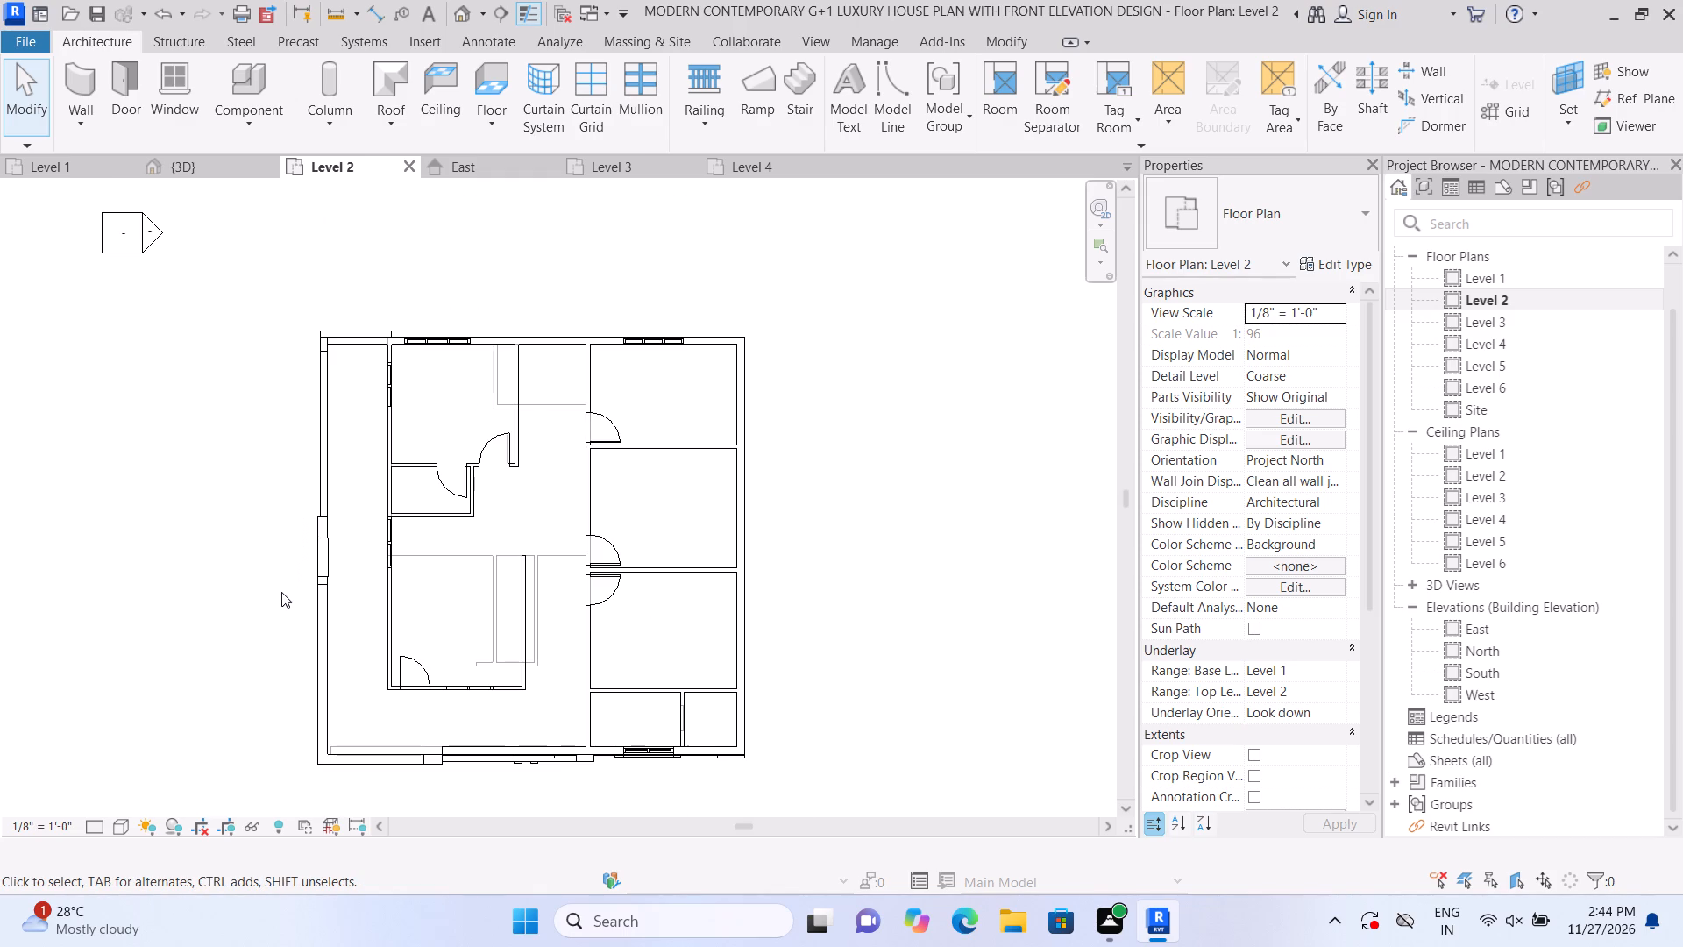
scroll(278, 589, "up", 1)
middle_click_drag(273, 581, 284, 624)
scroll(284, 623, "up", 2)
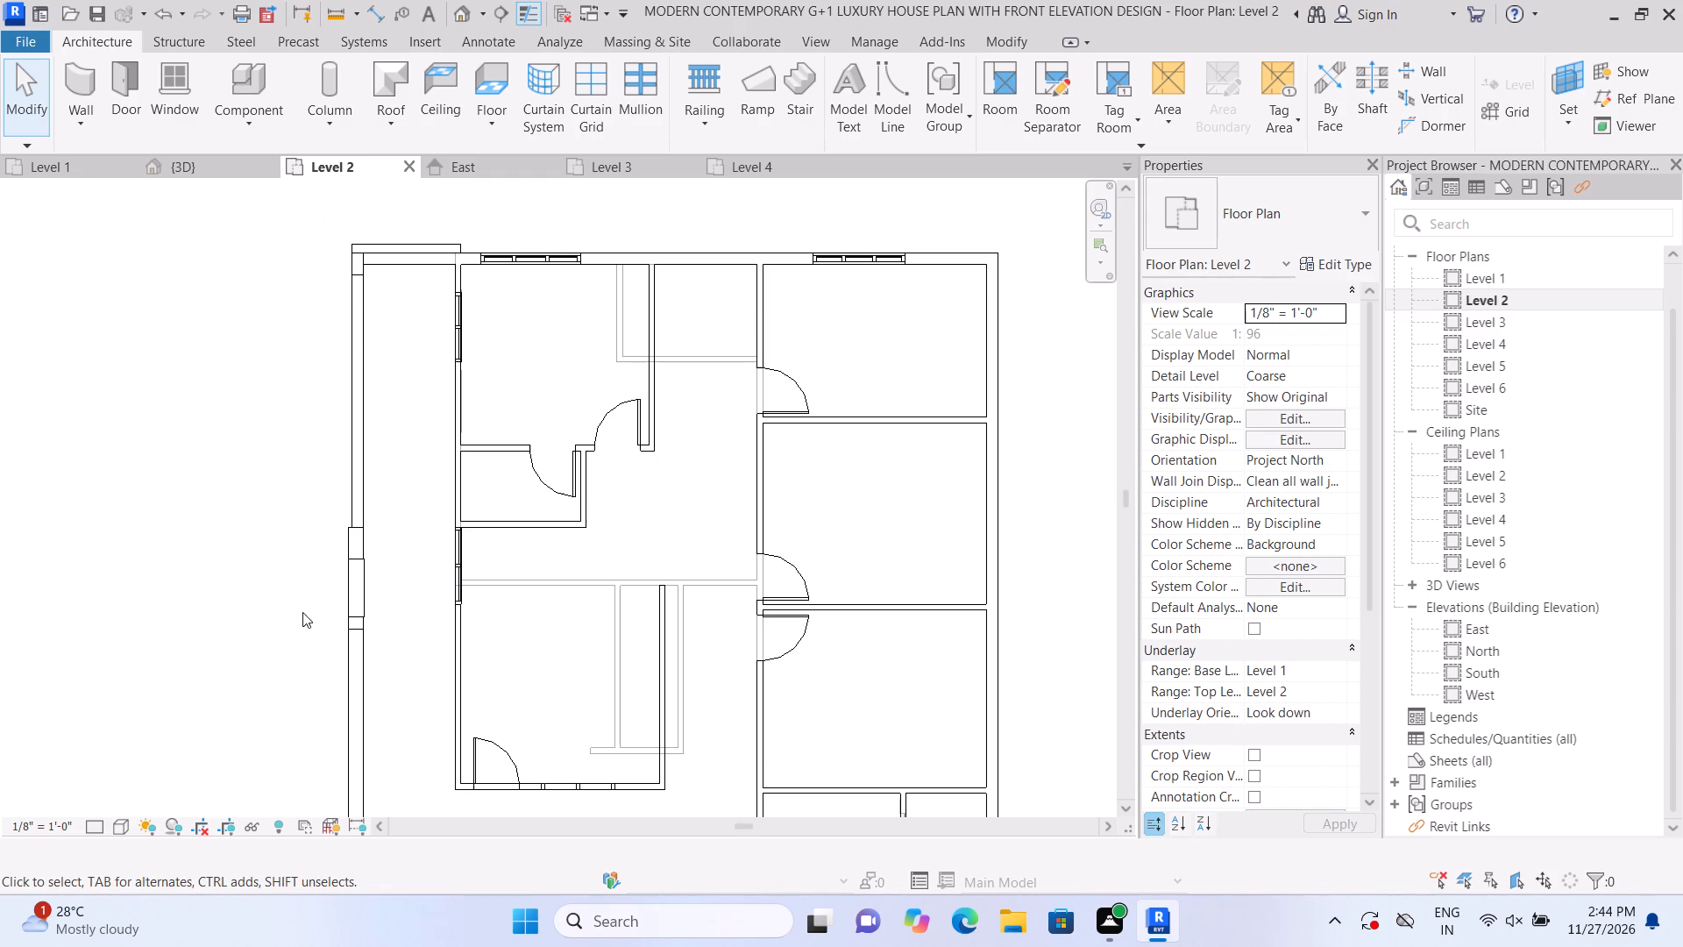
left_click(75, 75)
scroll(377, 288, "up", 7)
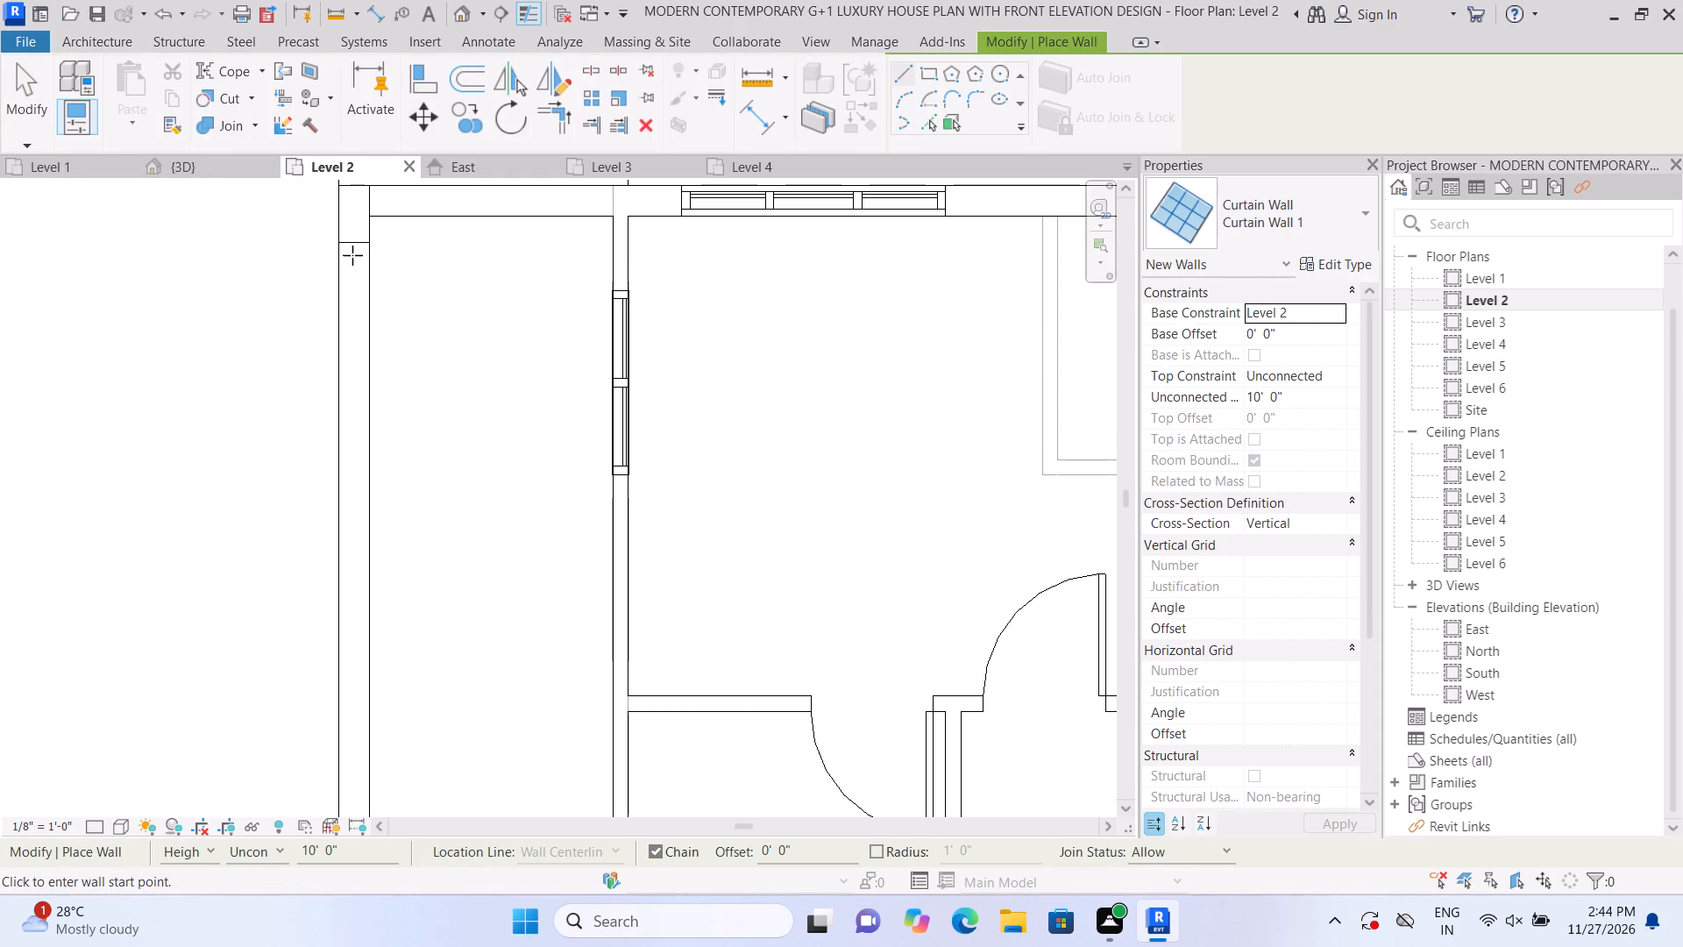
left_click(352, 249)
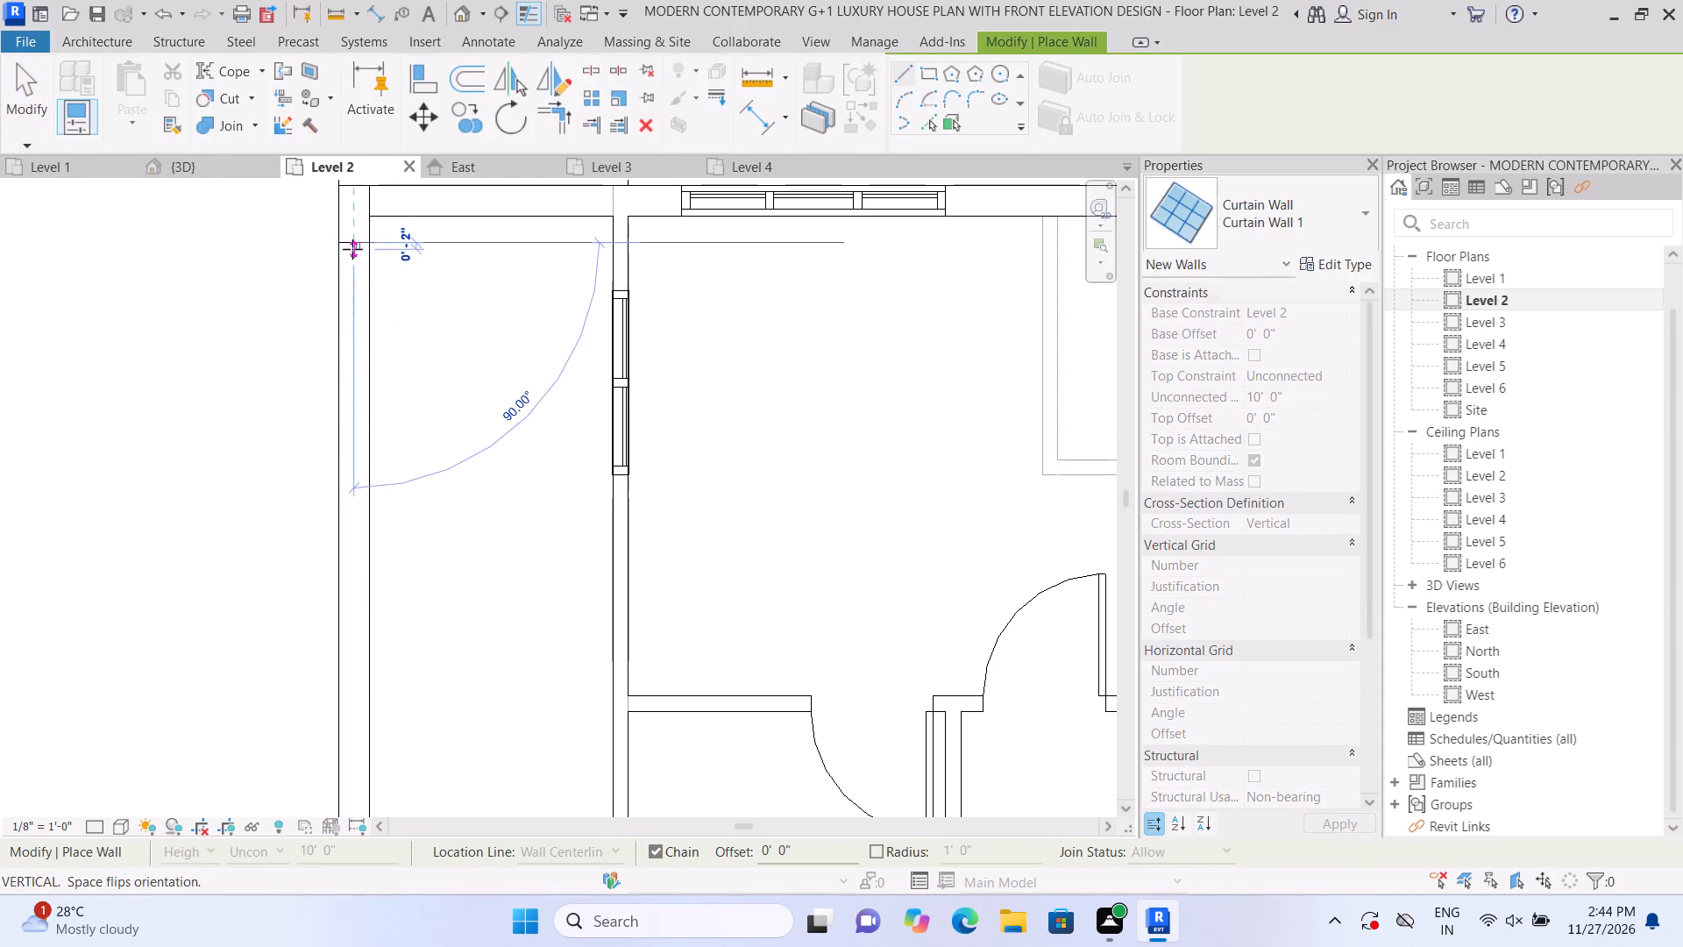
middle_click_drag(362, 502, 342, 269)
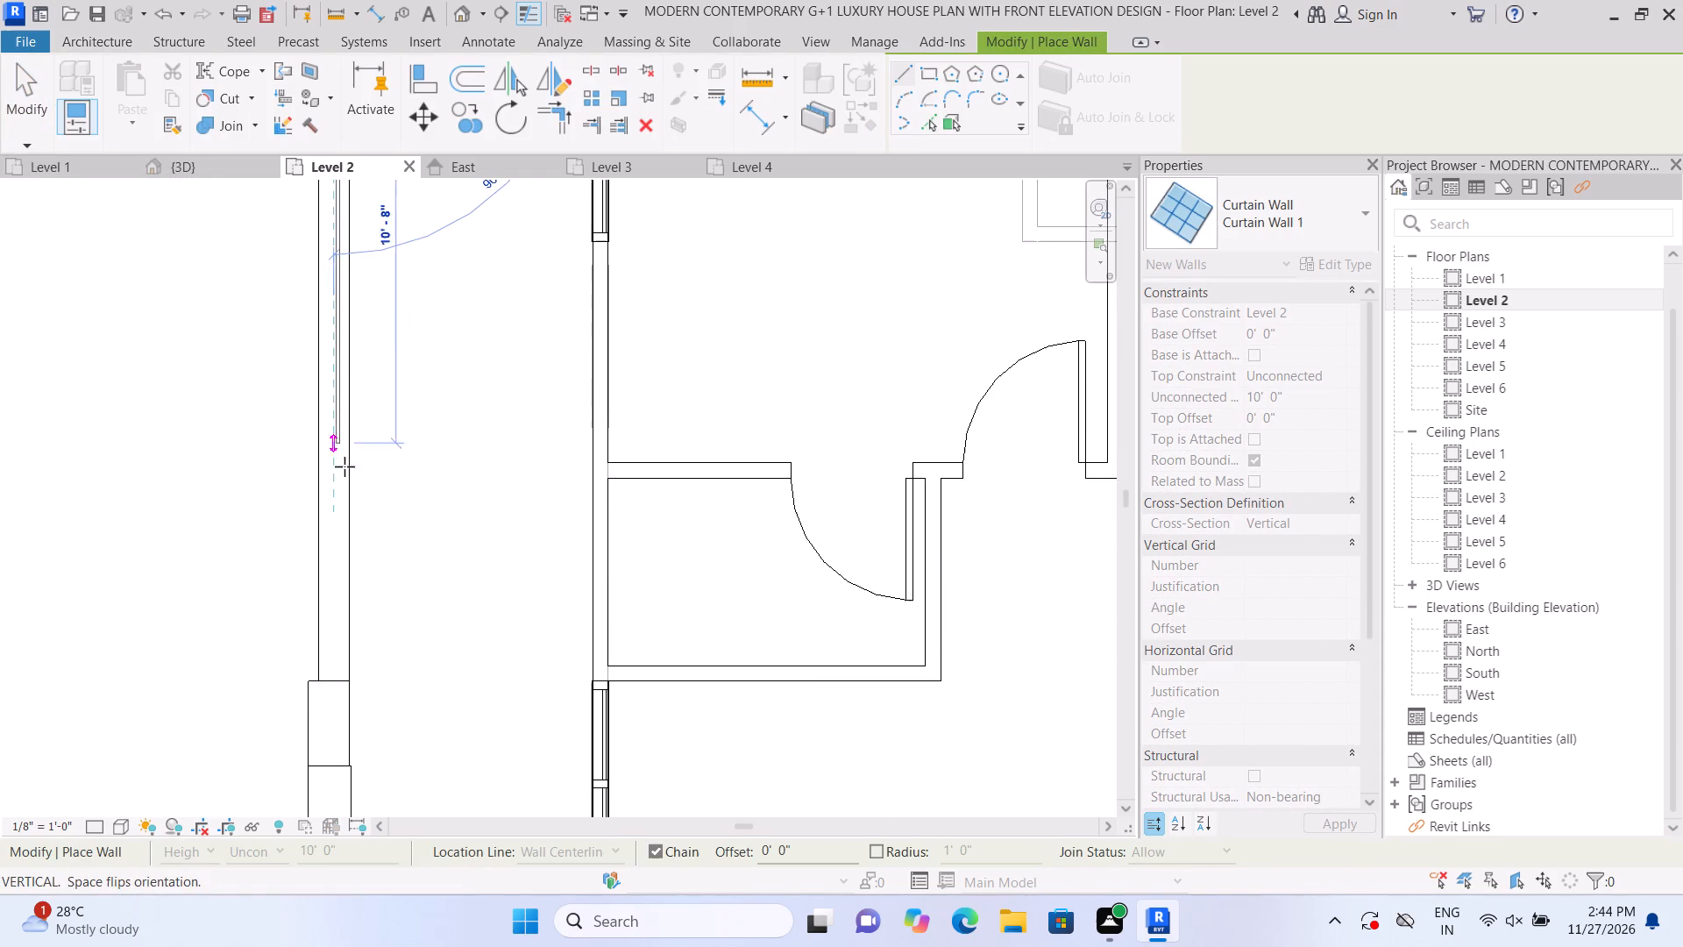
left_click(335, 677)
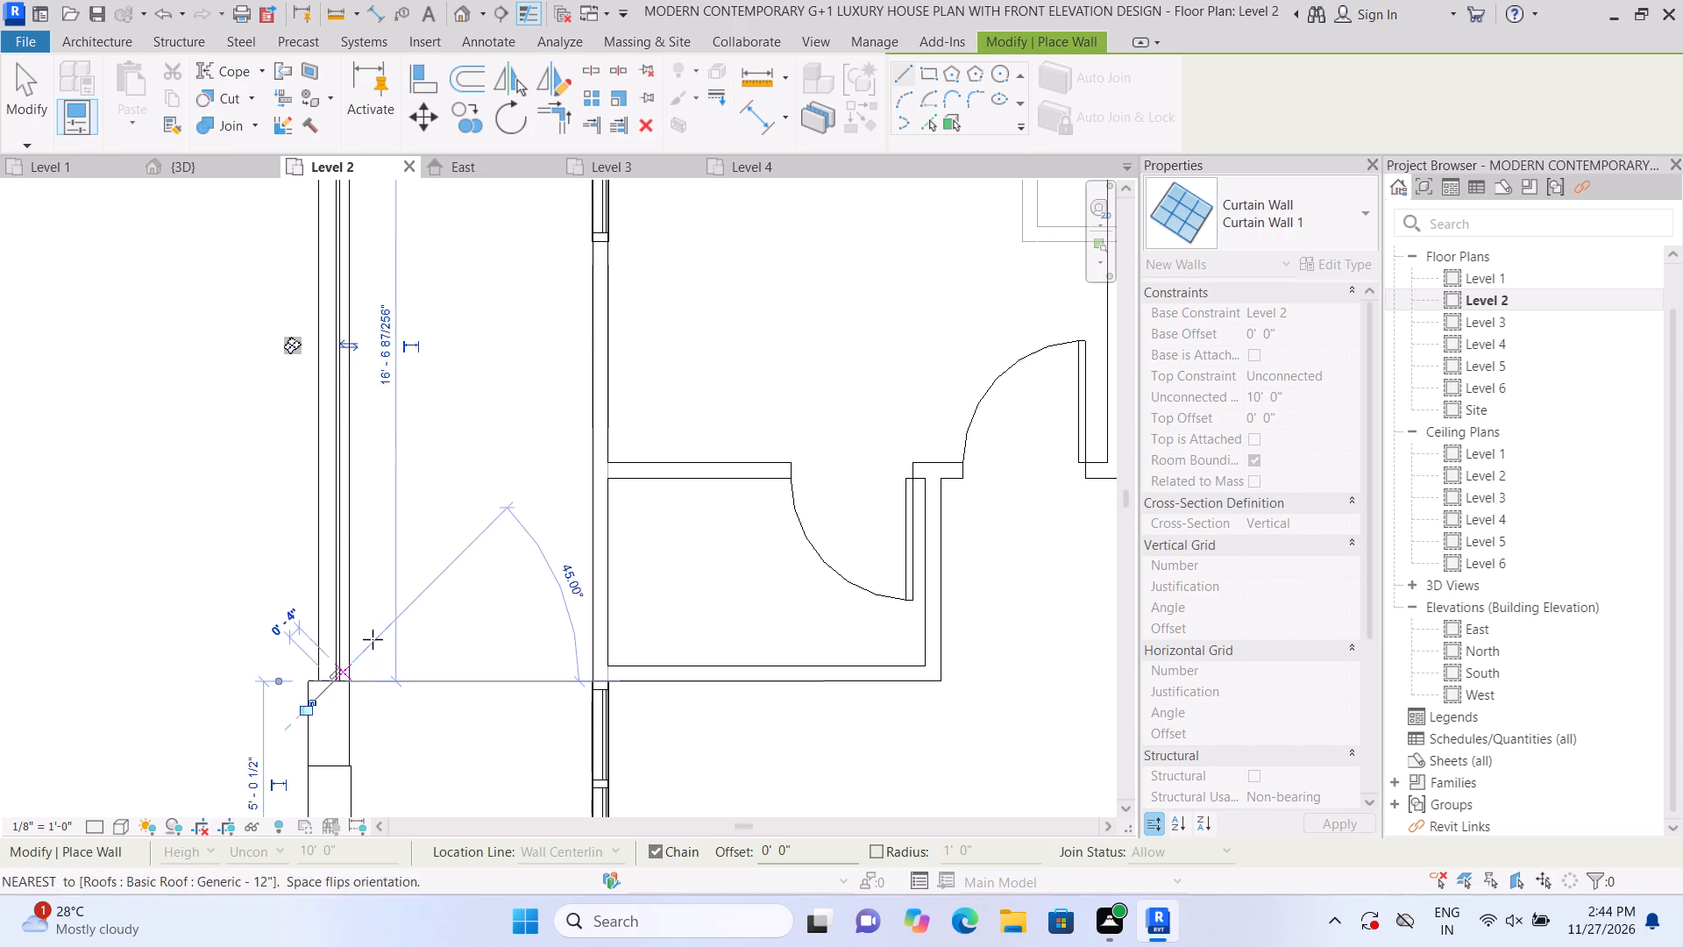
key("Escape")
Draw a Curtain Wall 1 wall about 17' 6" long on Level 2, along the left side from the middle block to the front corner.
scroll(360, 542, "down", 7)
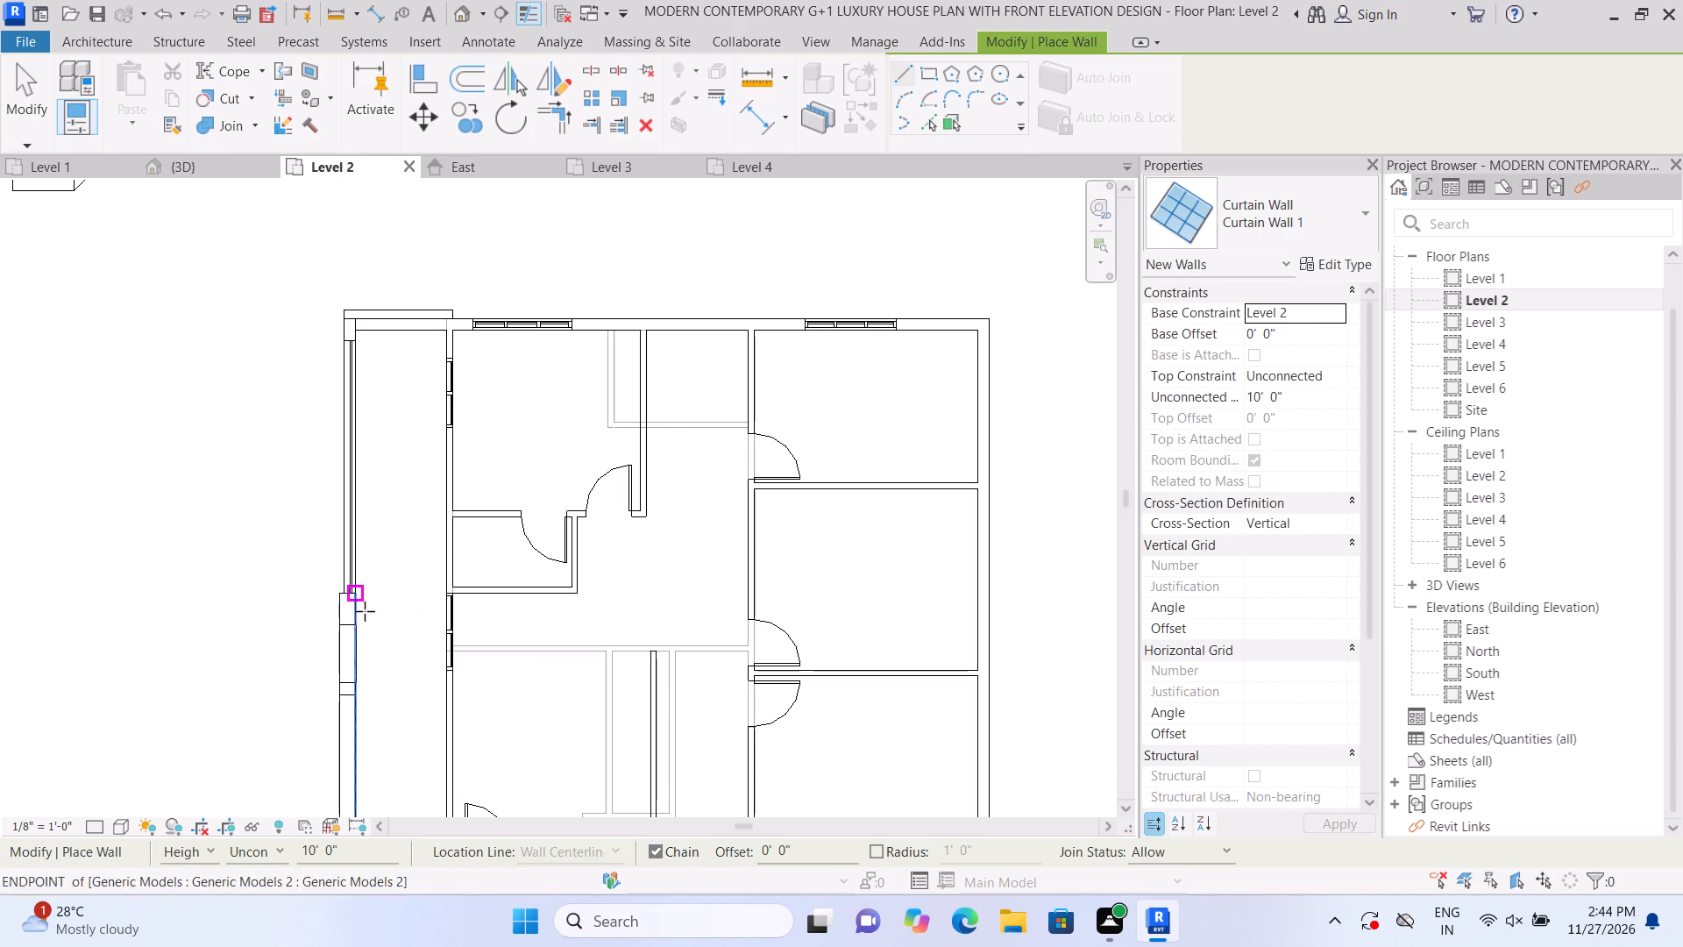
middle_click_drag(364, 622, 321, 436)
scroll(312, 562, "up", 5)
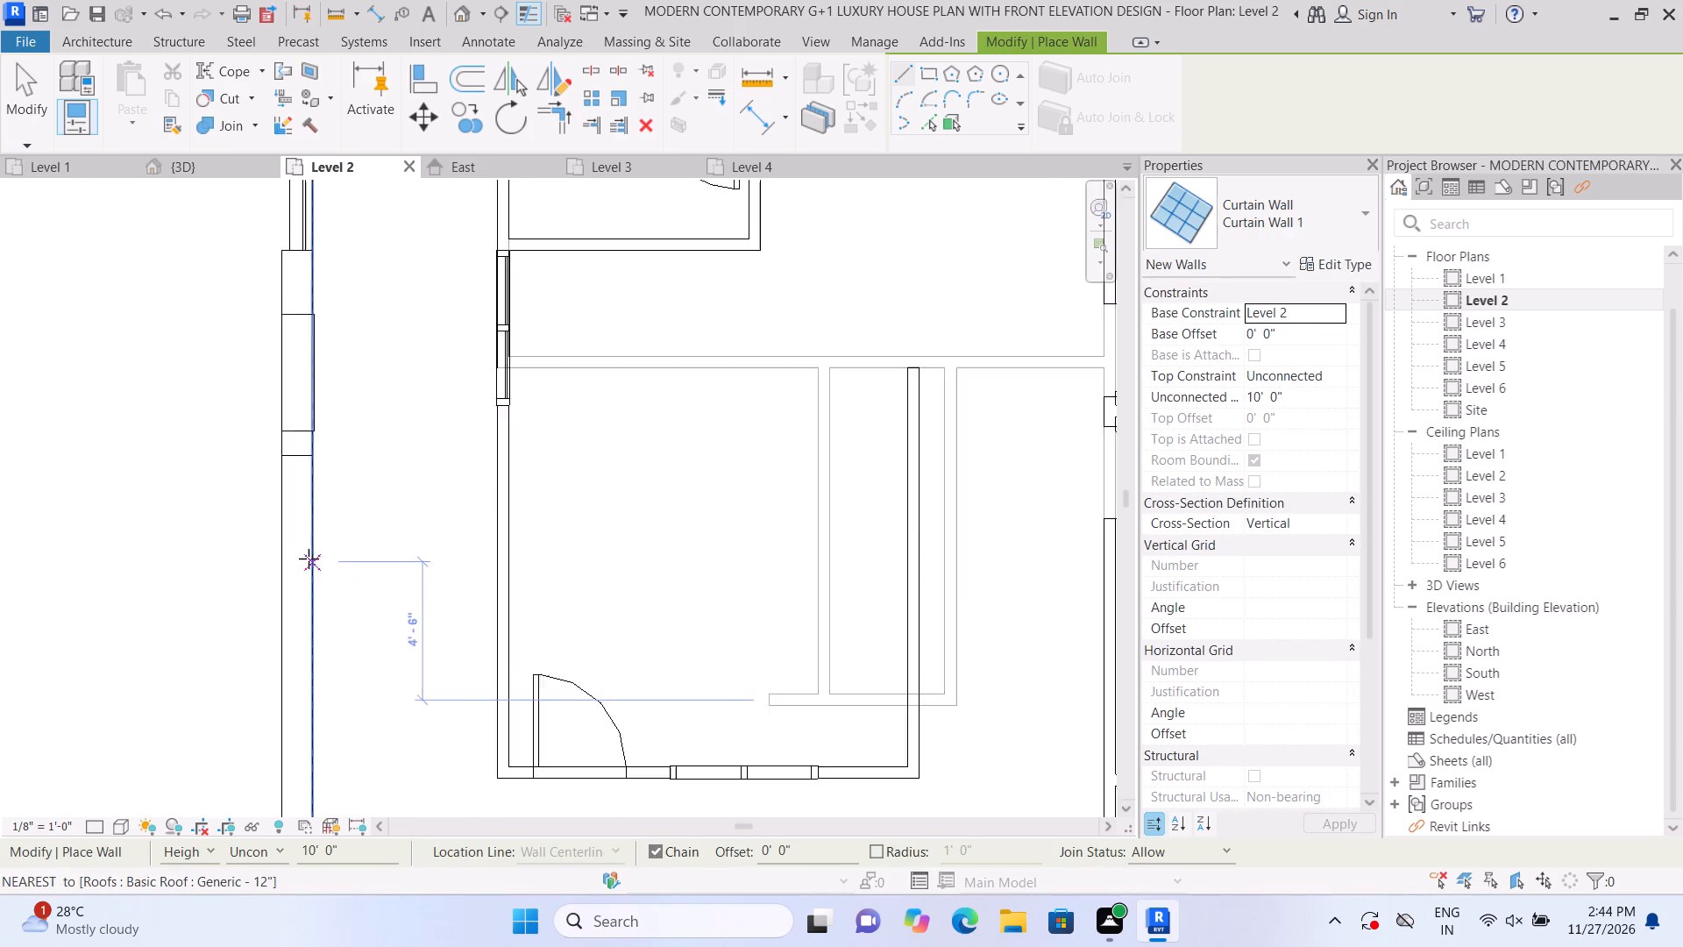
scroll(309, 559, "up", 1)
scroll(292, 456, "up", 4)
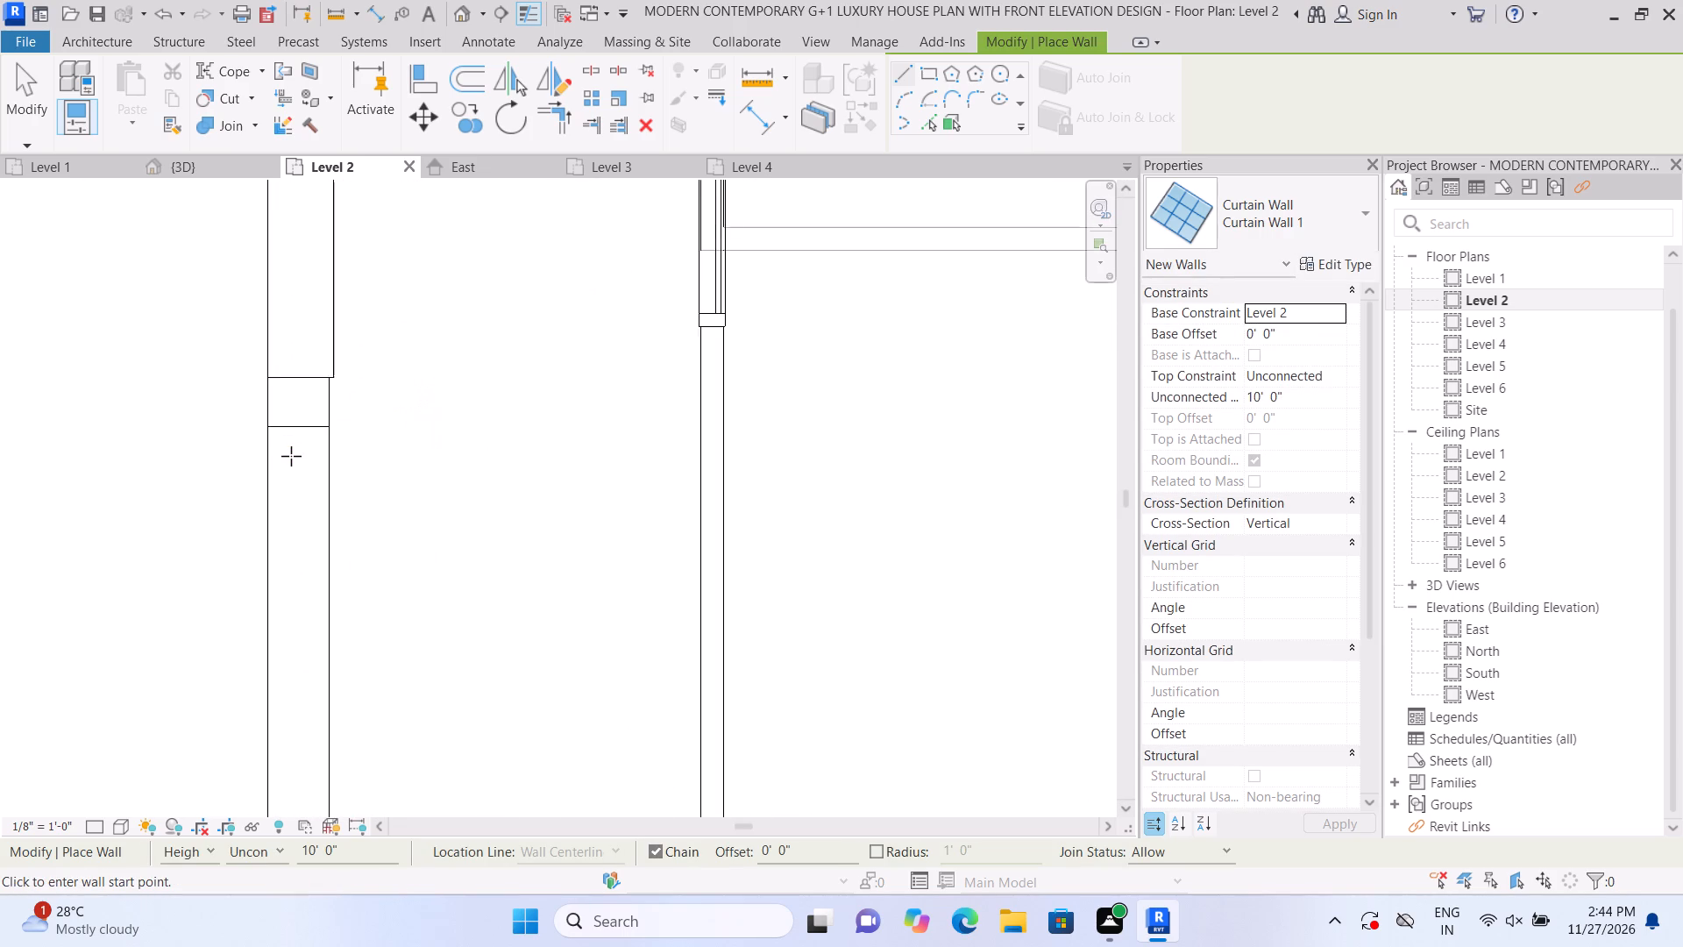
scroll(291, 456, "up", 2)
left_click(279, 417)
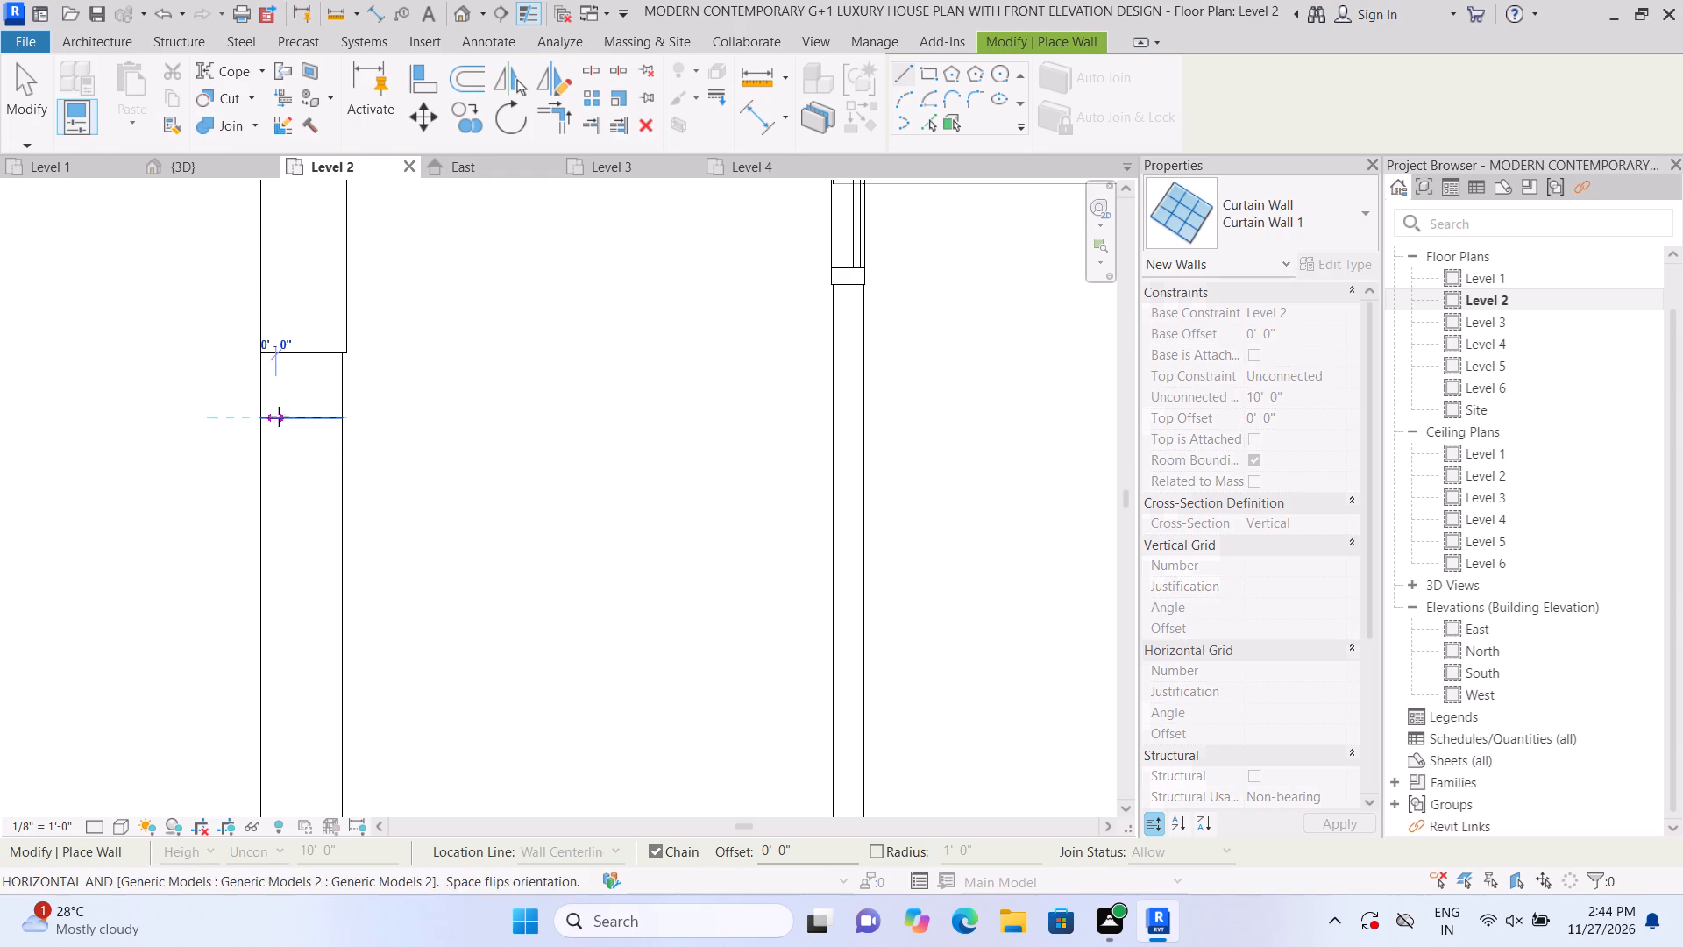
middle_click_drag(285, 568, 280, 335)
scroll(283, 340, "up", 1)
scroll(290, 338, "down", 6)
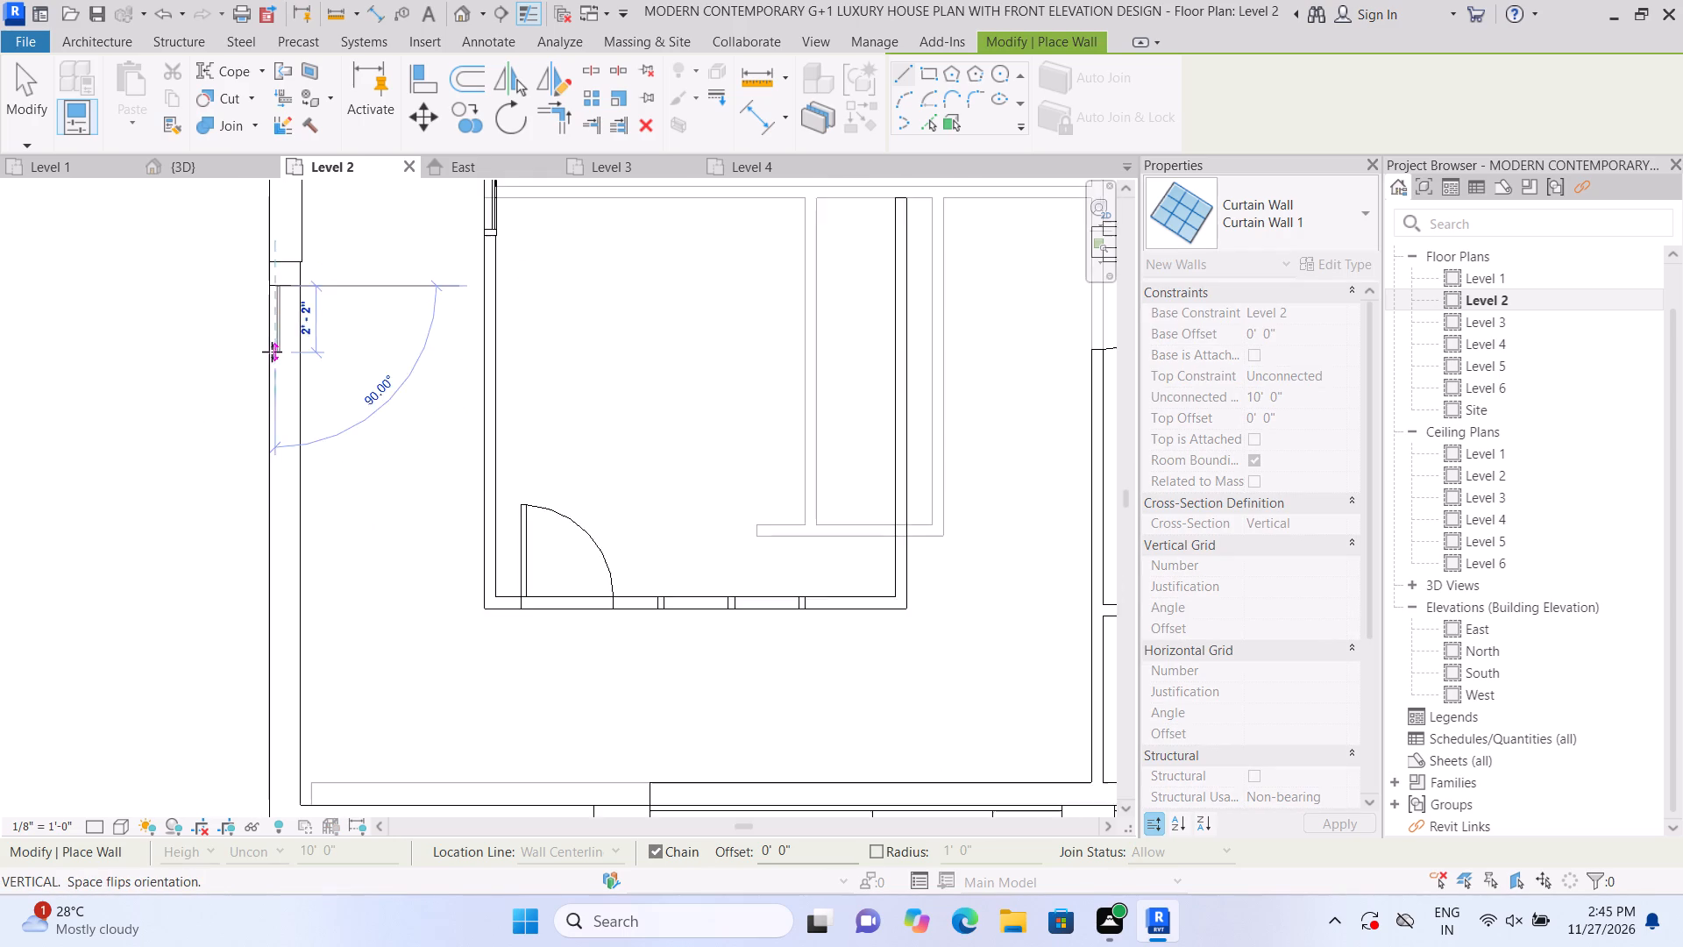
scroll(272, 352, "down", 6)
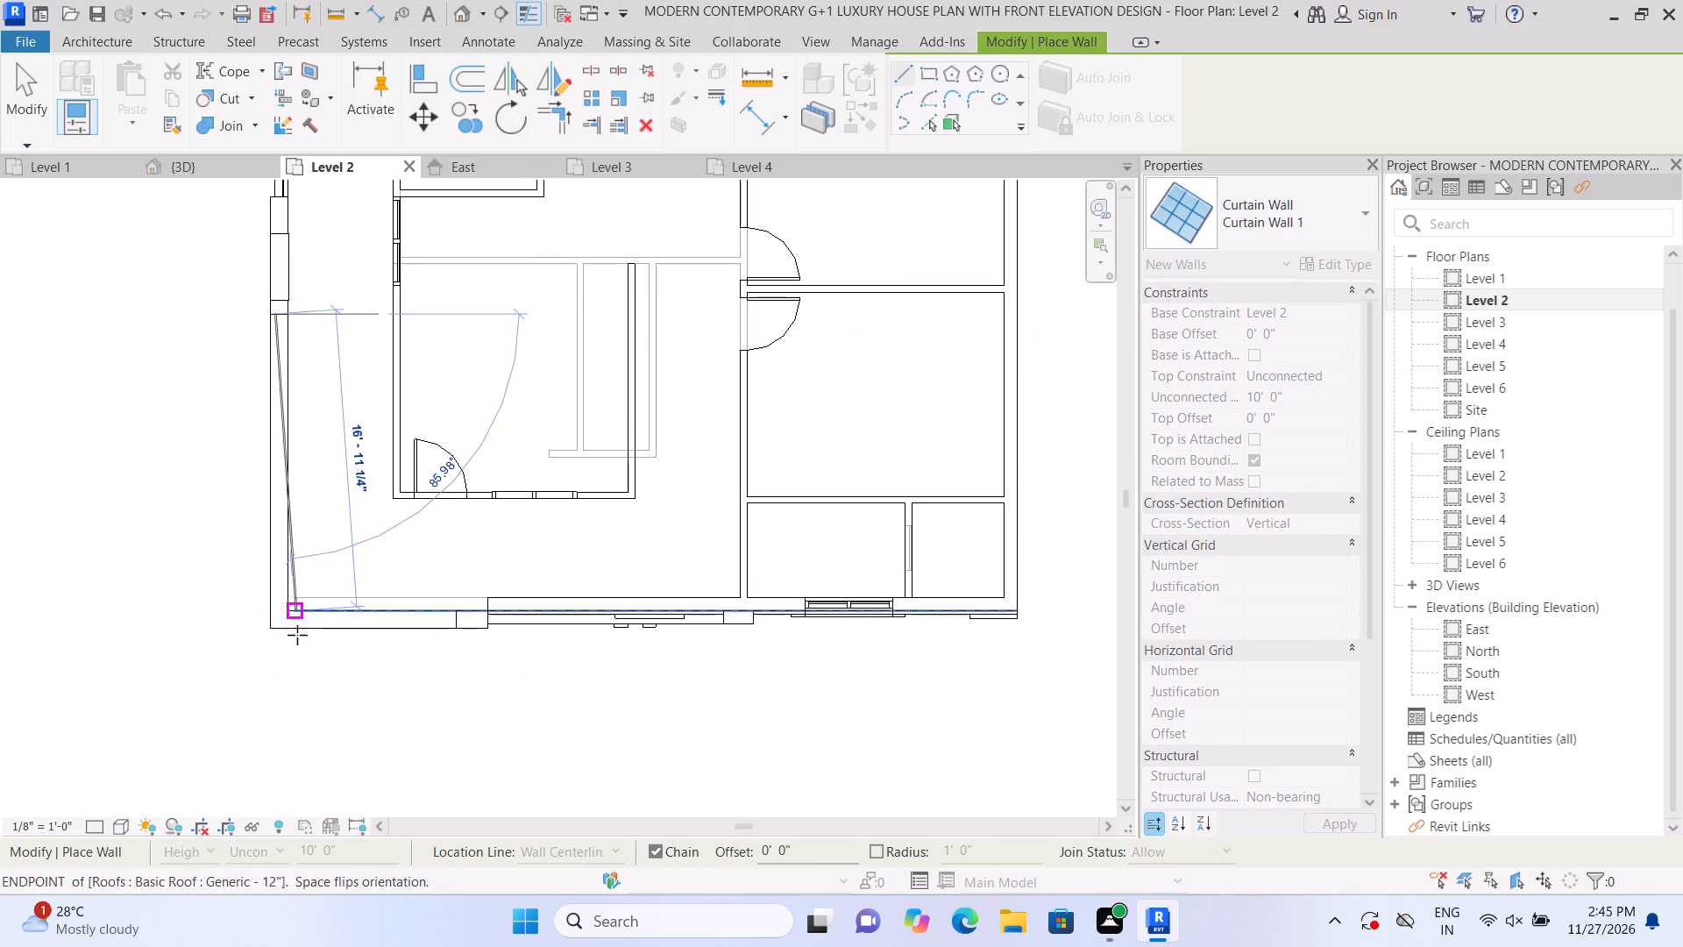
scroll(310, 671, "up", 5)
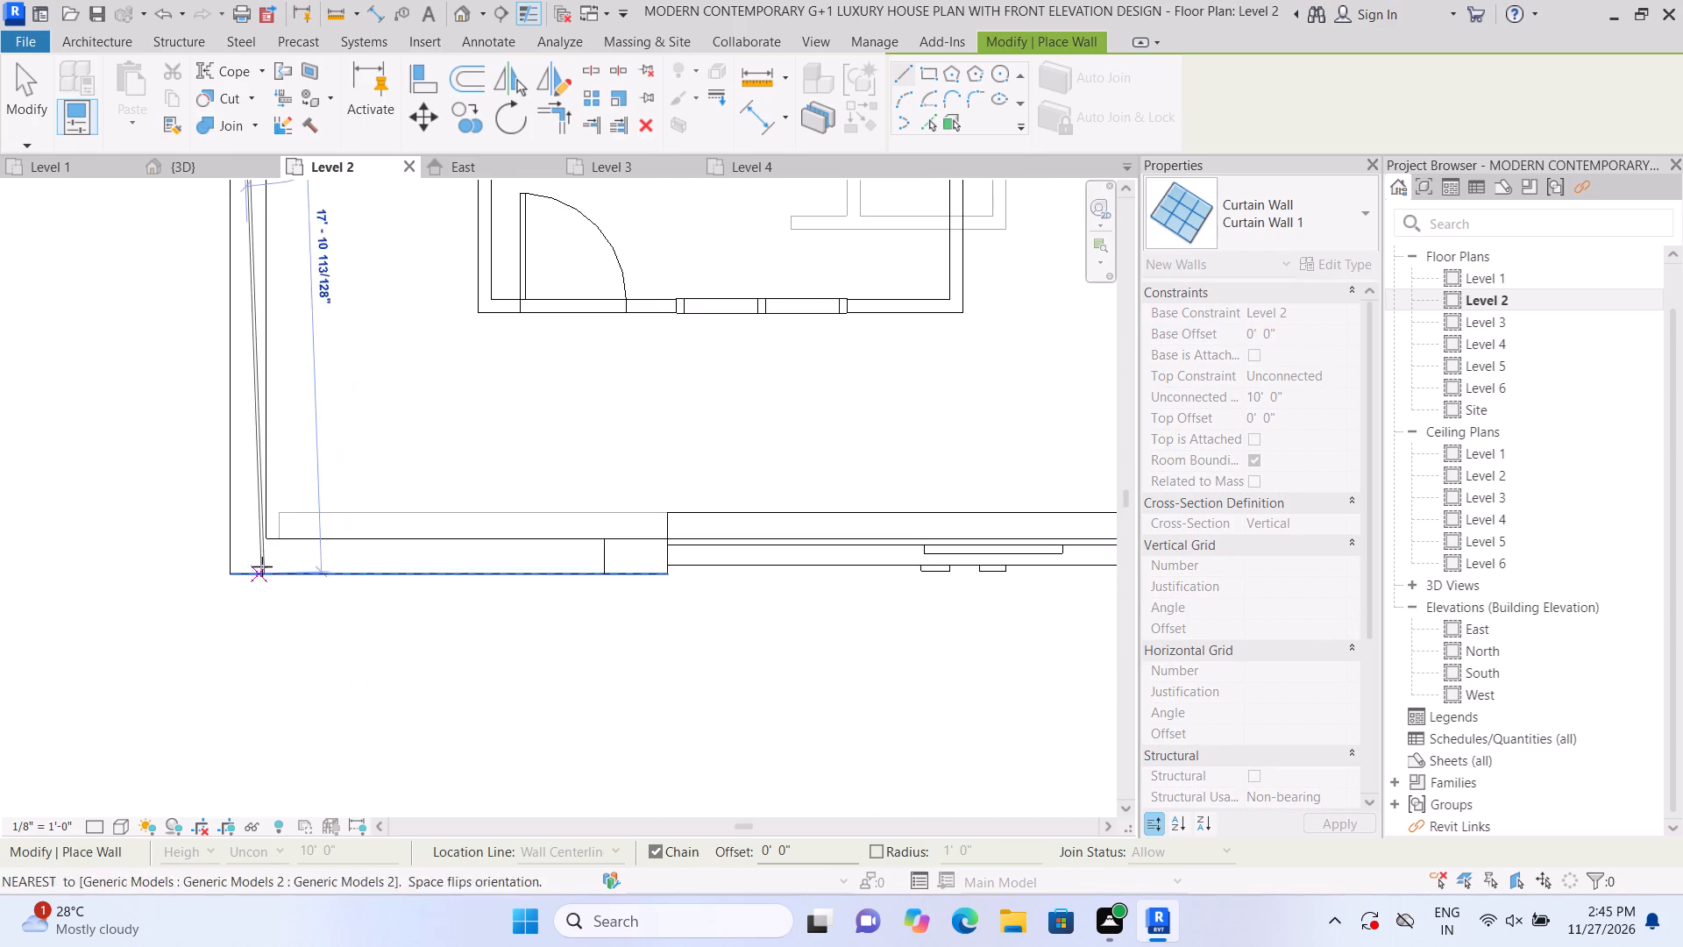
scroll(266, 544, "up", 2)
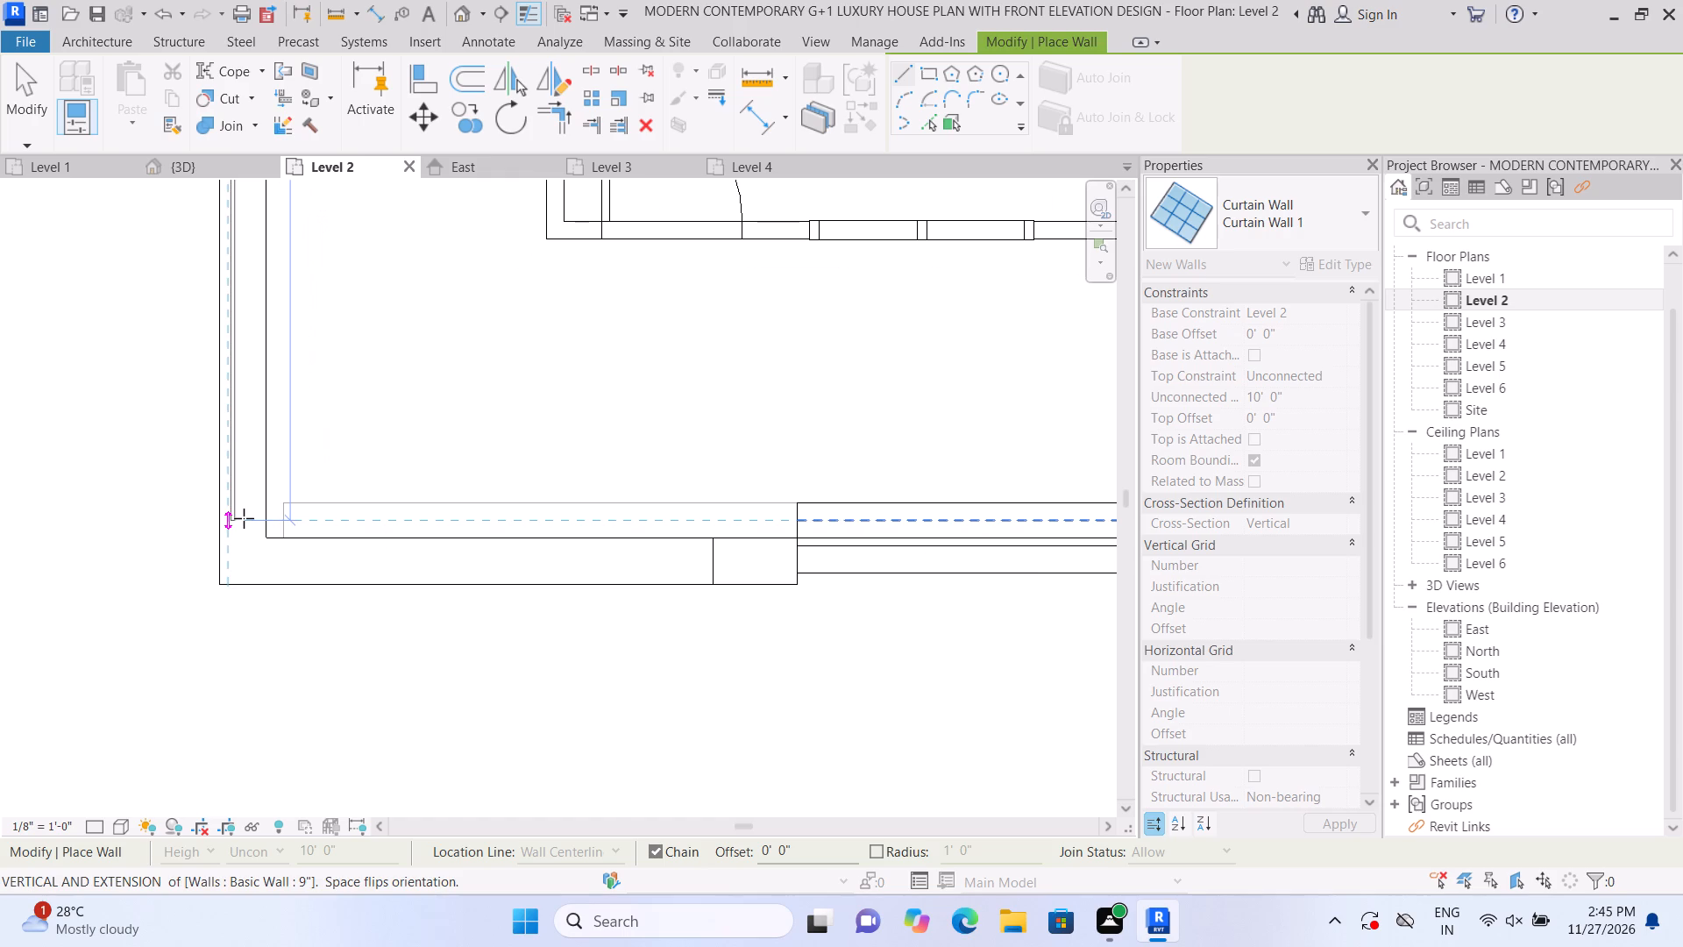
middle_click_drag(244, 518, 244, 573)
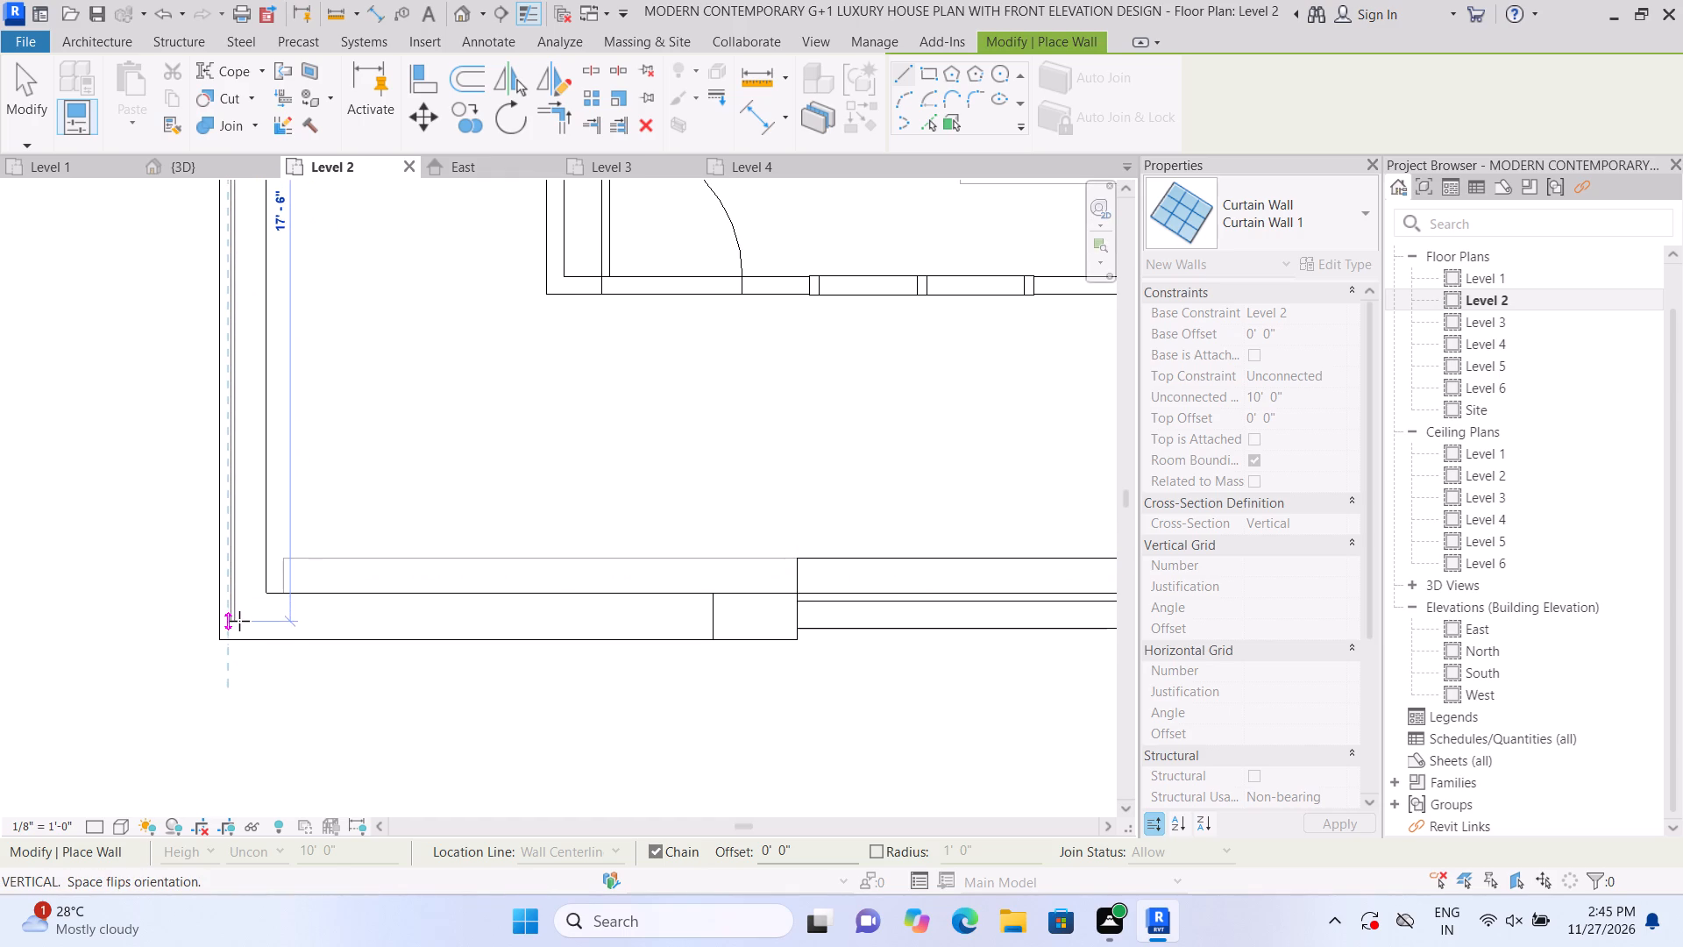
left_click(239, 621)
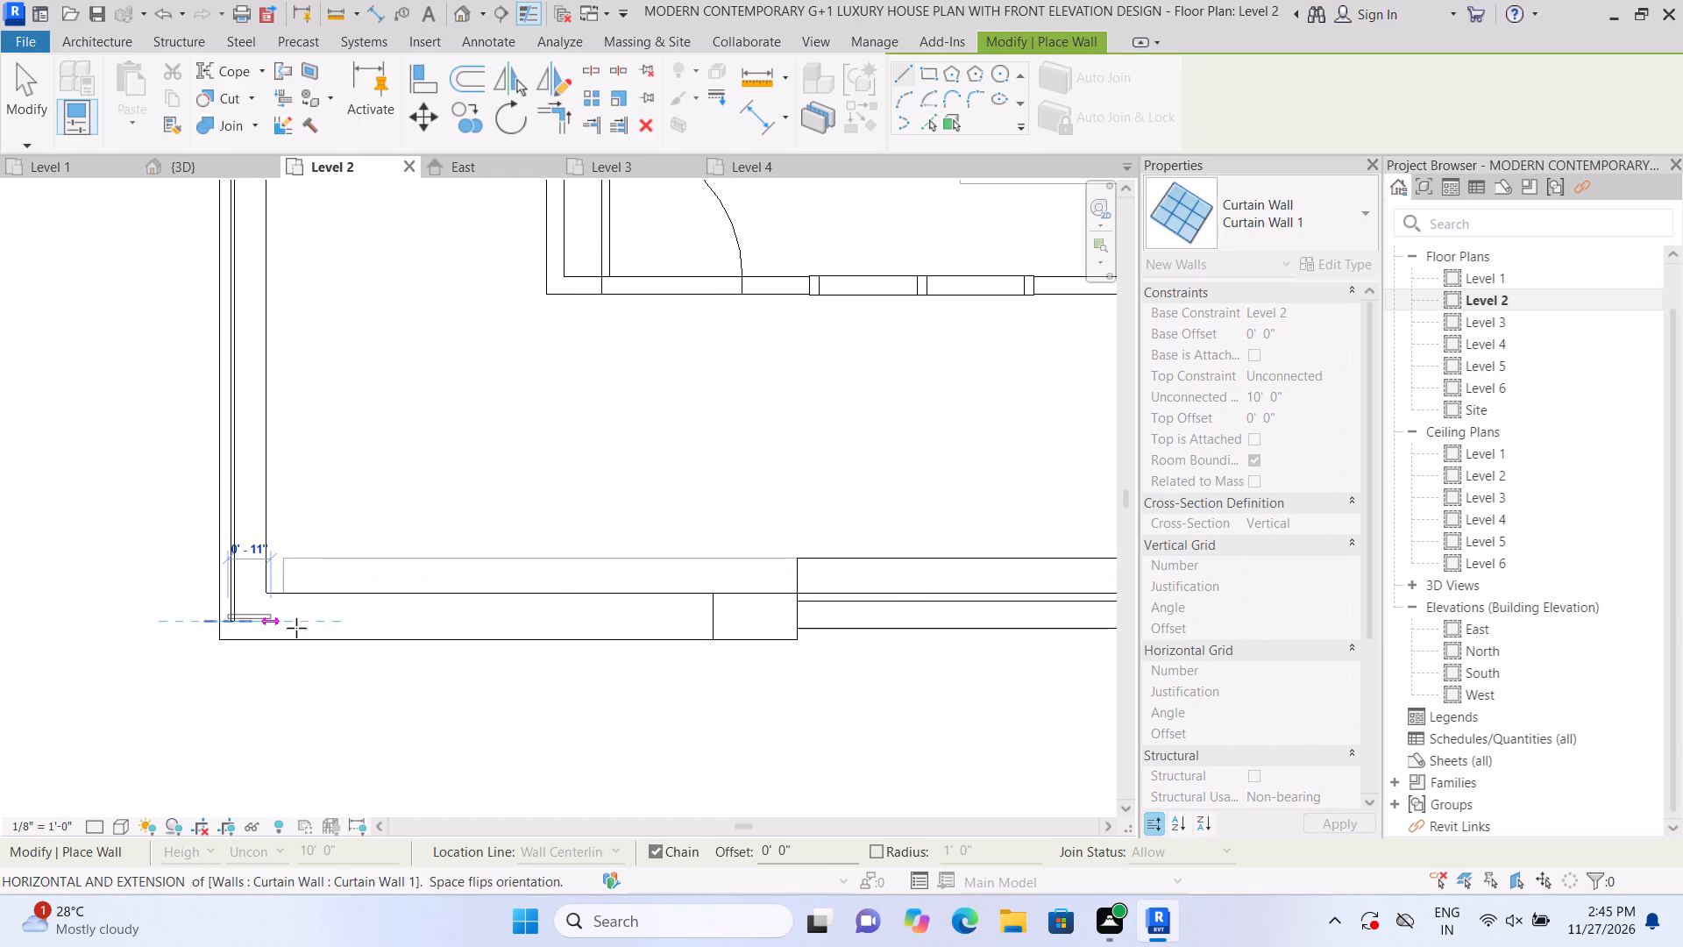
Continue the curtain wall about 10' 4" along the front edge, from the corner to the front frame's end panel.
left_click(711, 631)
key("Escape")
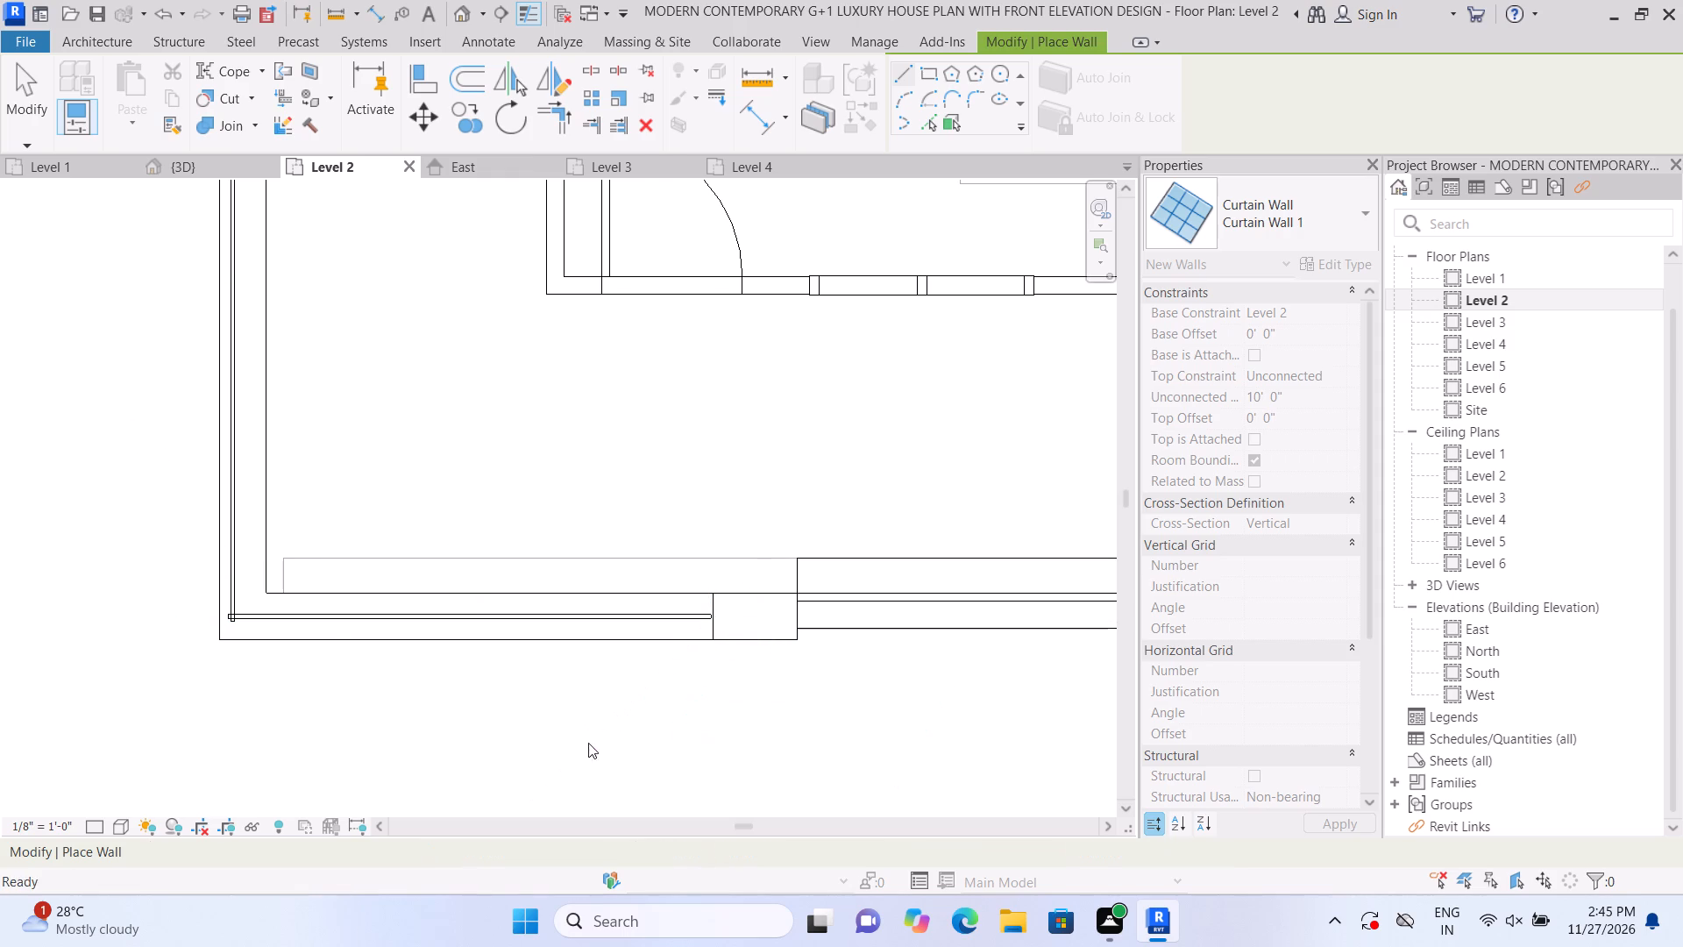
scroll(557, 760, "down", 6)
key("Escape")
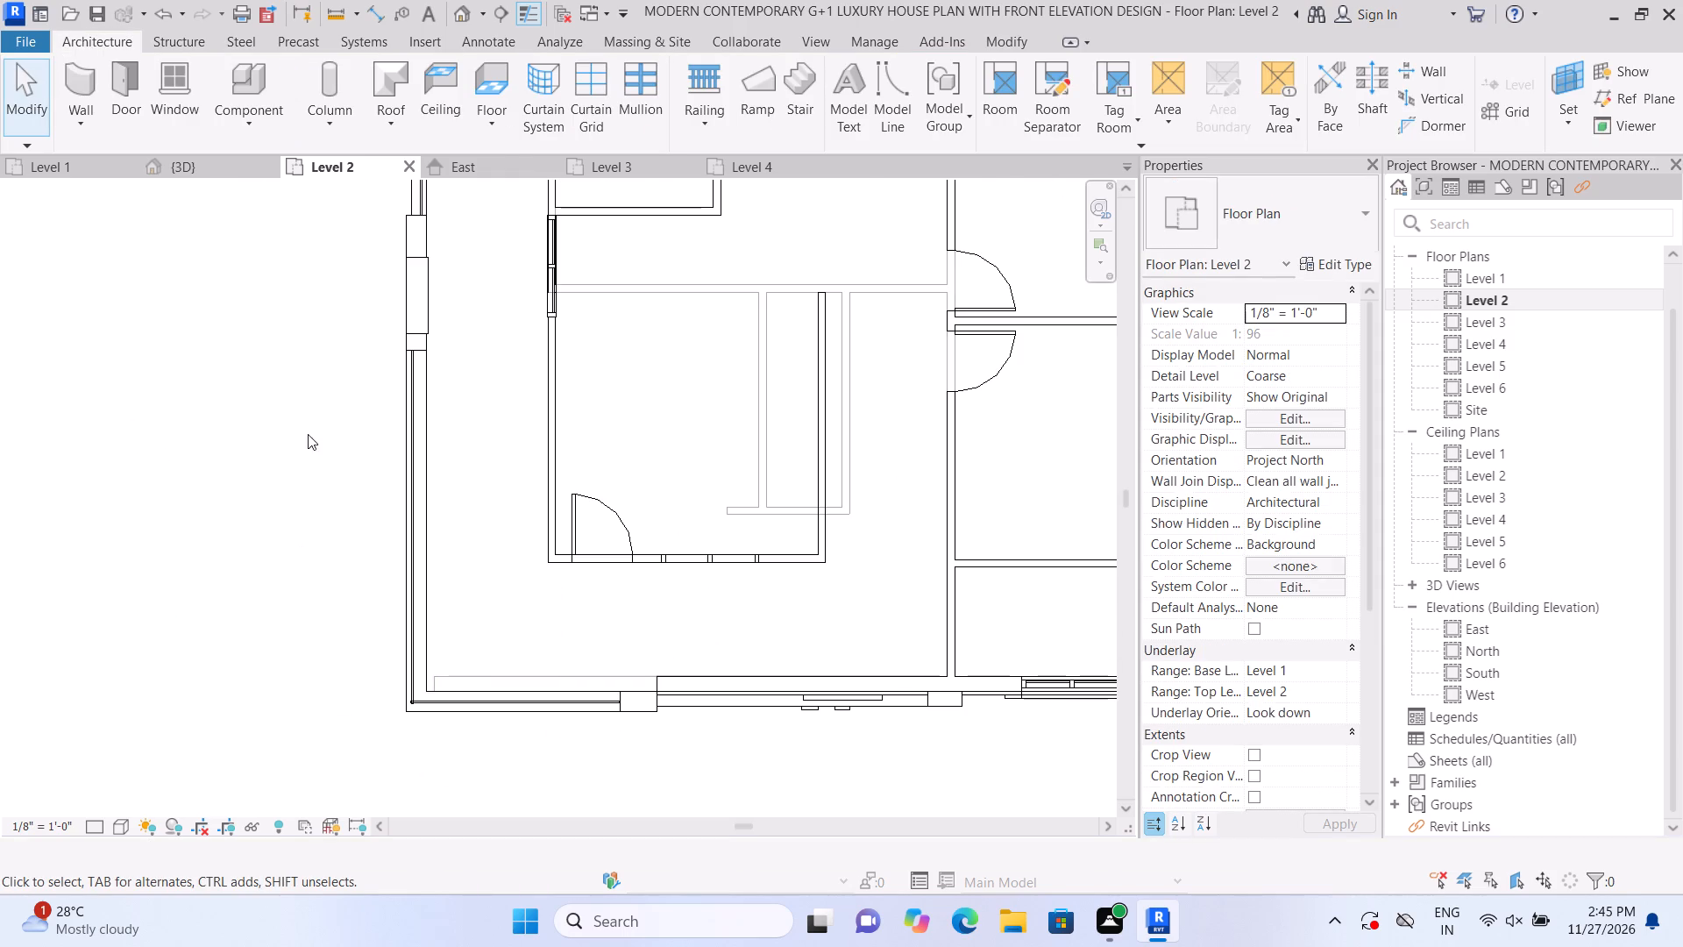
In 3D, reduce the rear left-side curtain wall to a balcony railing, with base offset about 1' 8" and height about 2' 9".
left_click(459, 8)
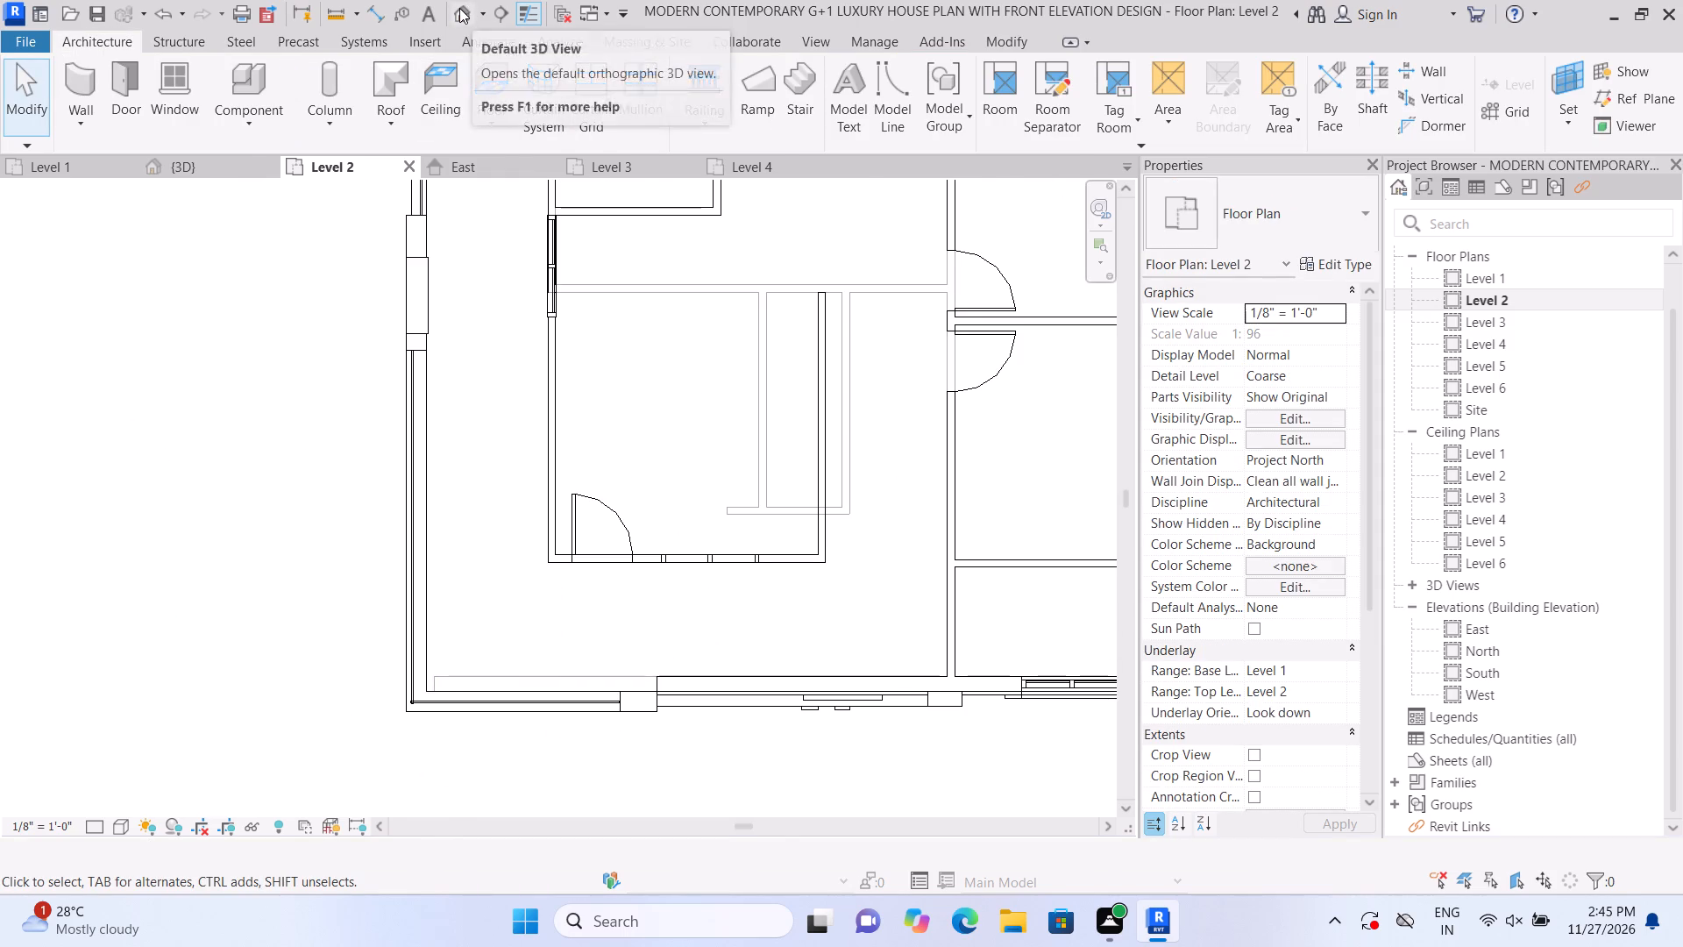
scroll(335, 424, "up", 3)
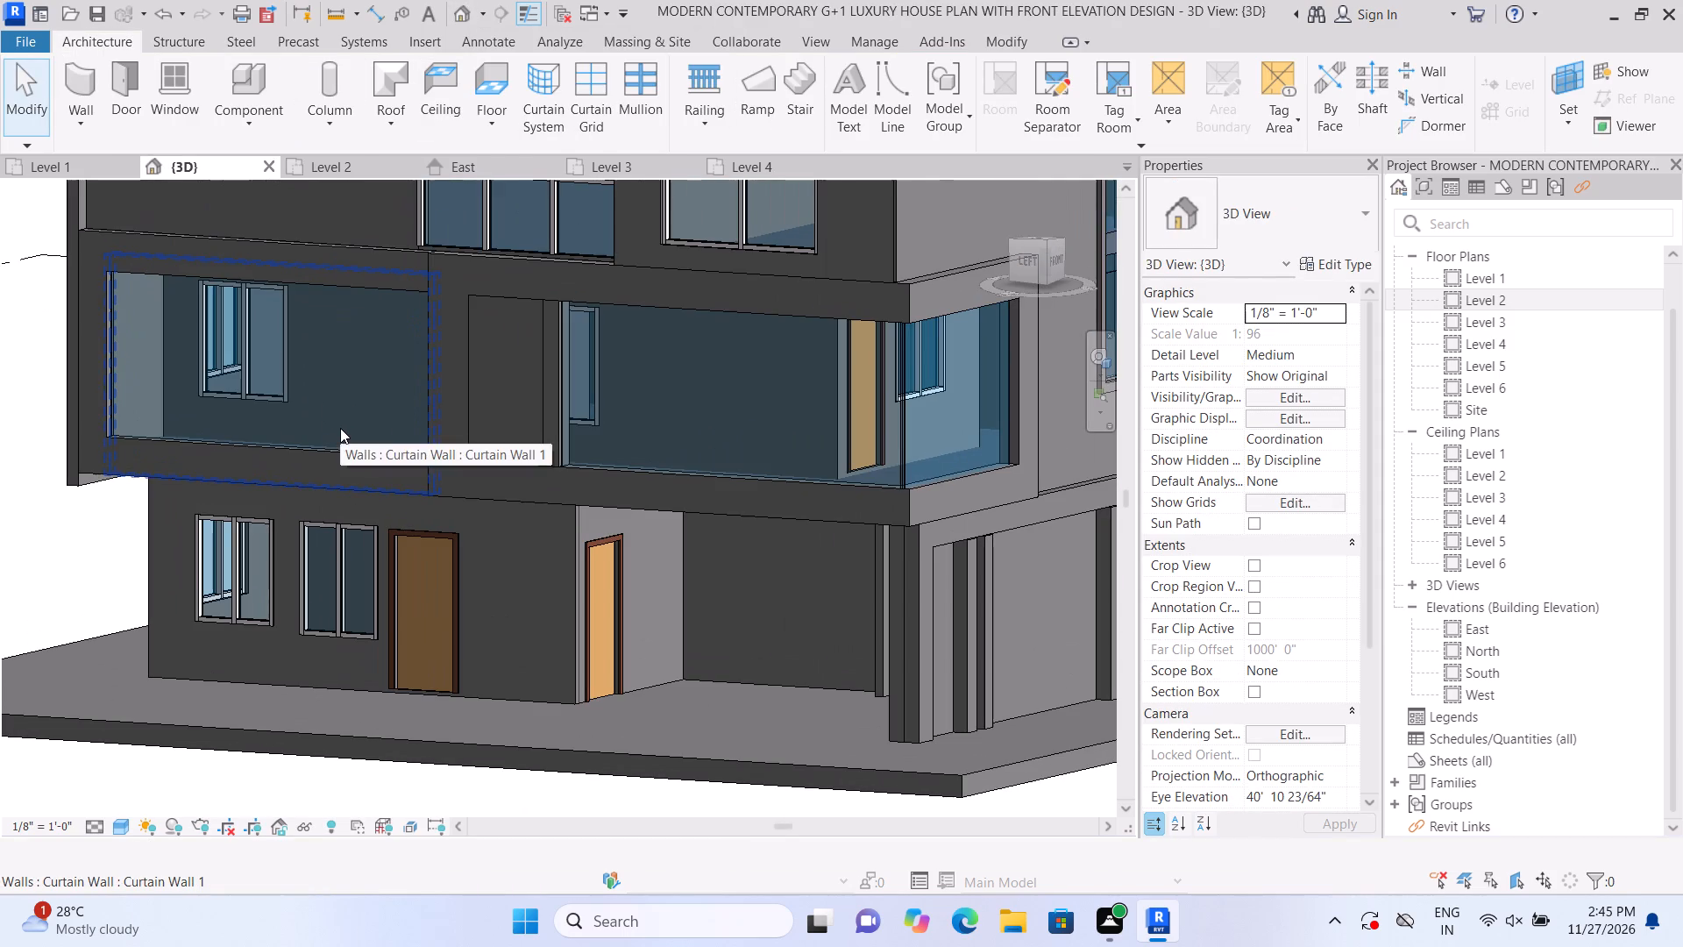
left_click(323, 431)
scroll(279, 459, "up", 5)
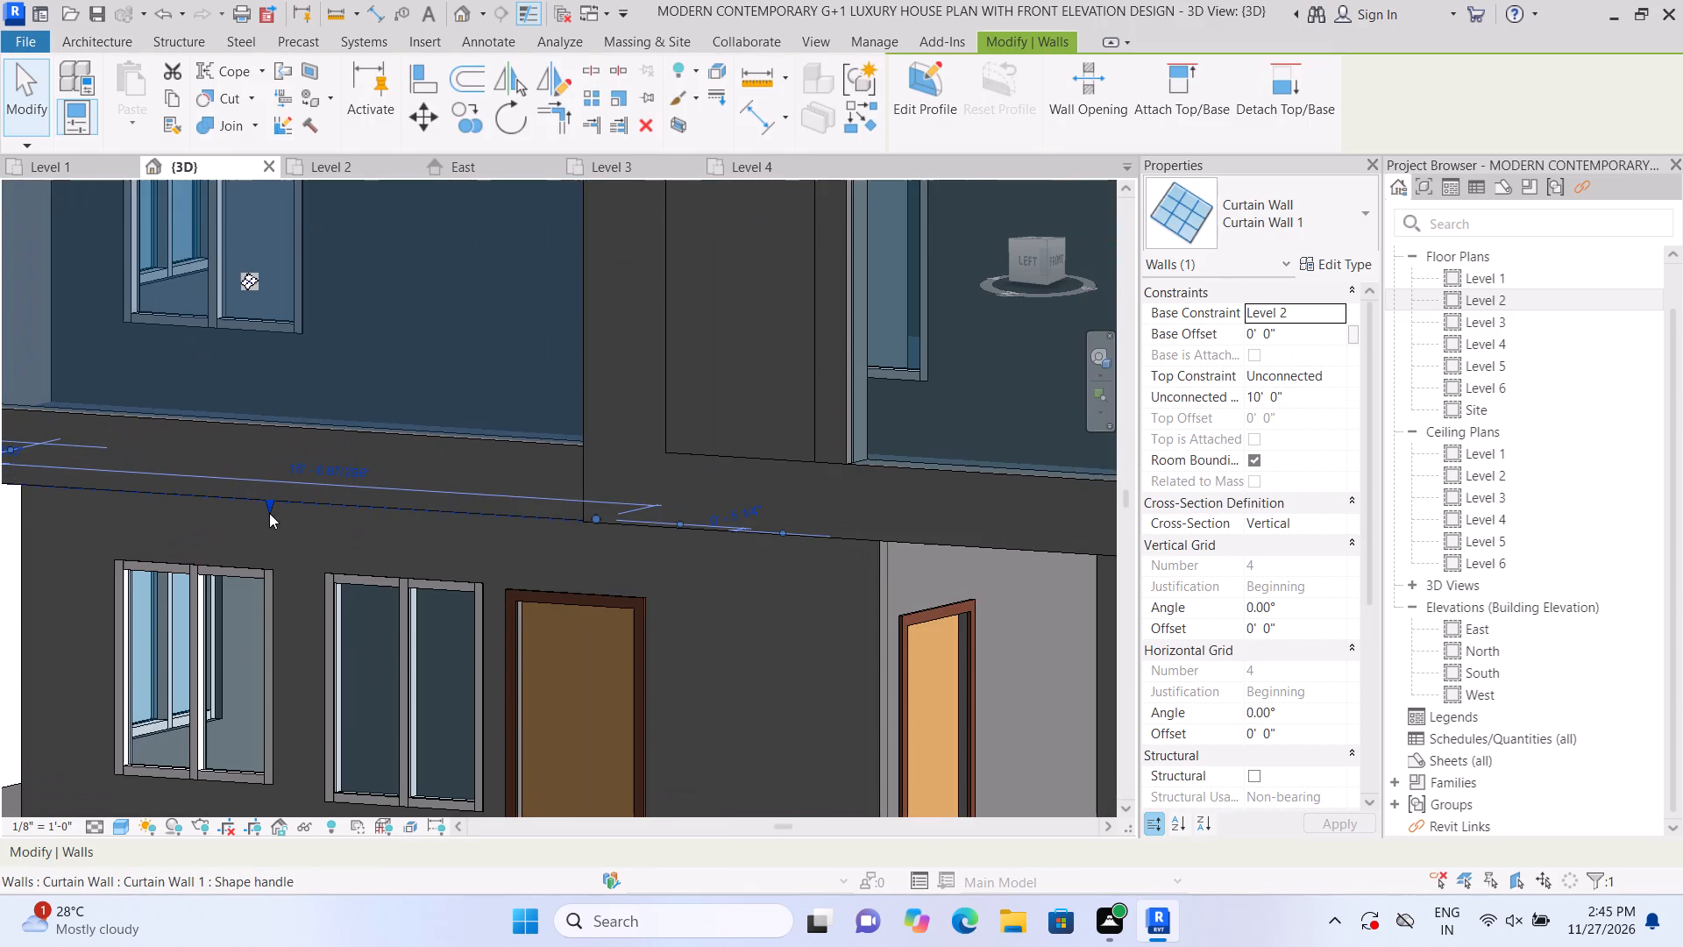
left_click_drag(268, 506, 277, 427)
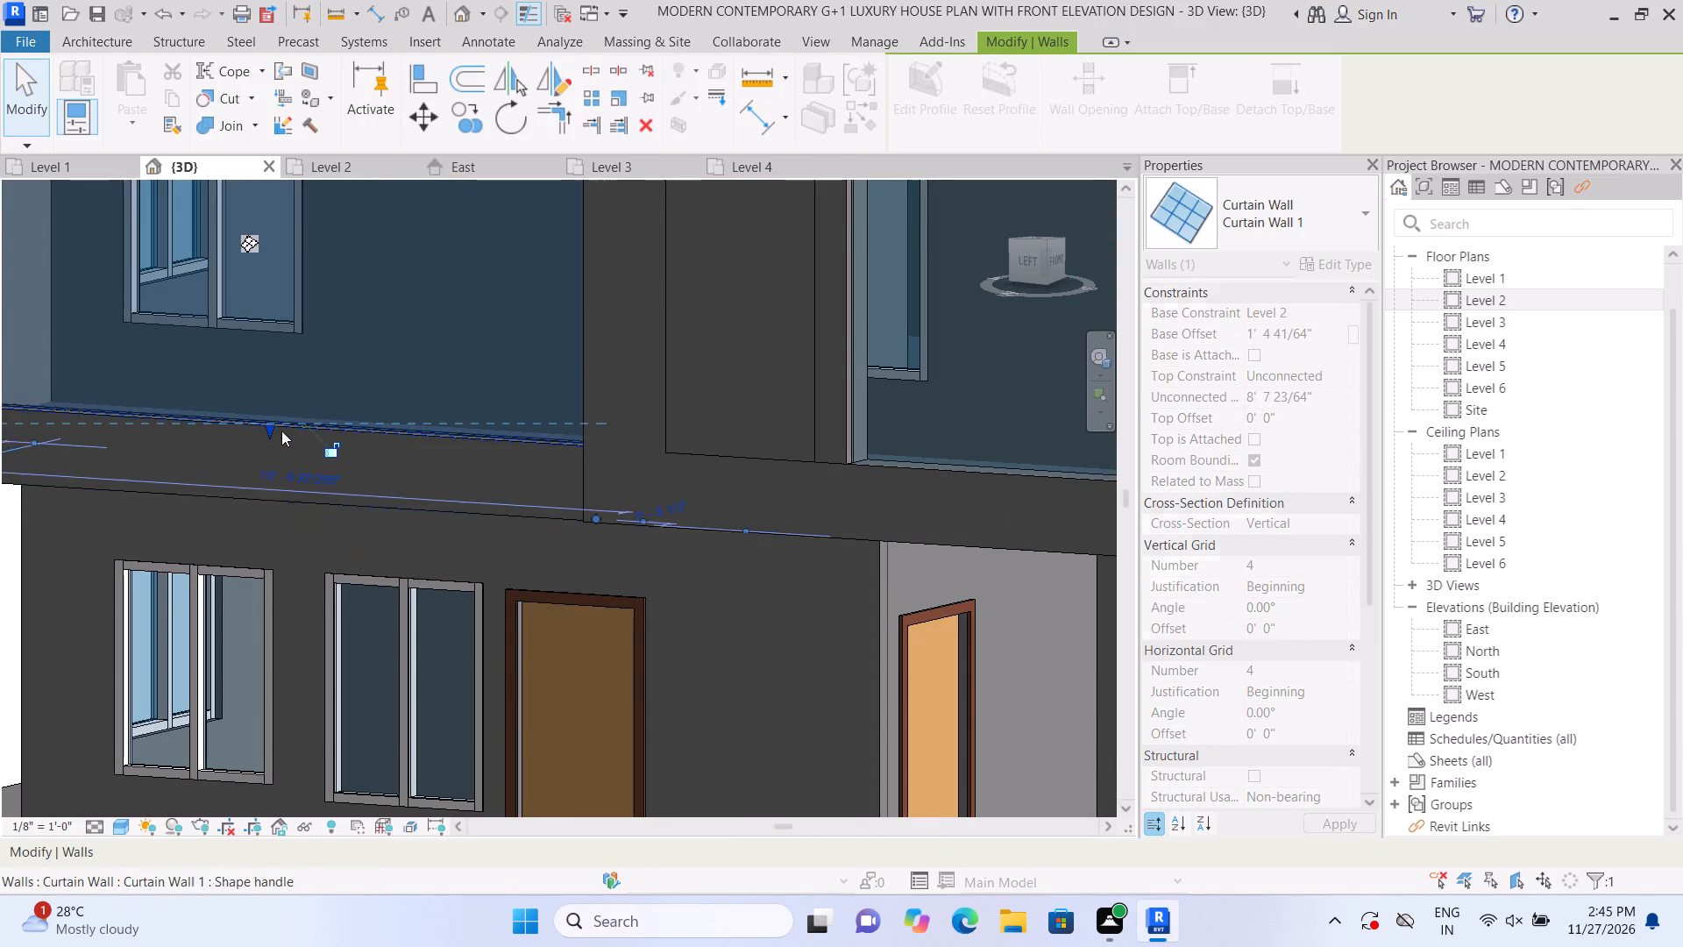
scroll(350, 459, "down", 5)
scroll(268, 282, "up", 4)
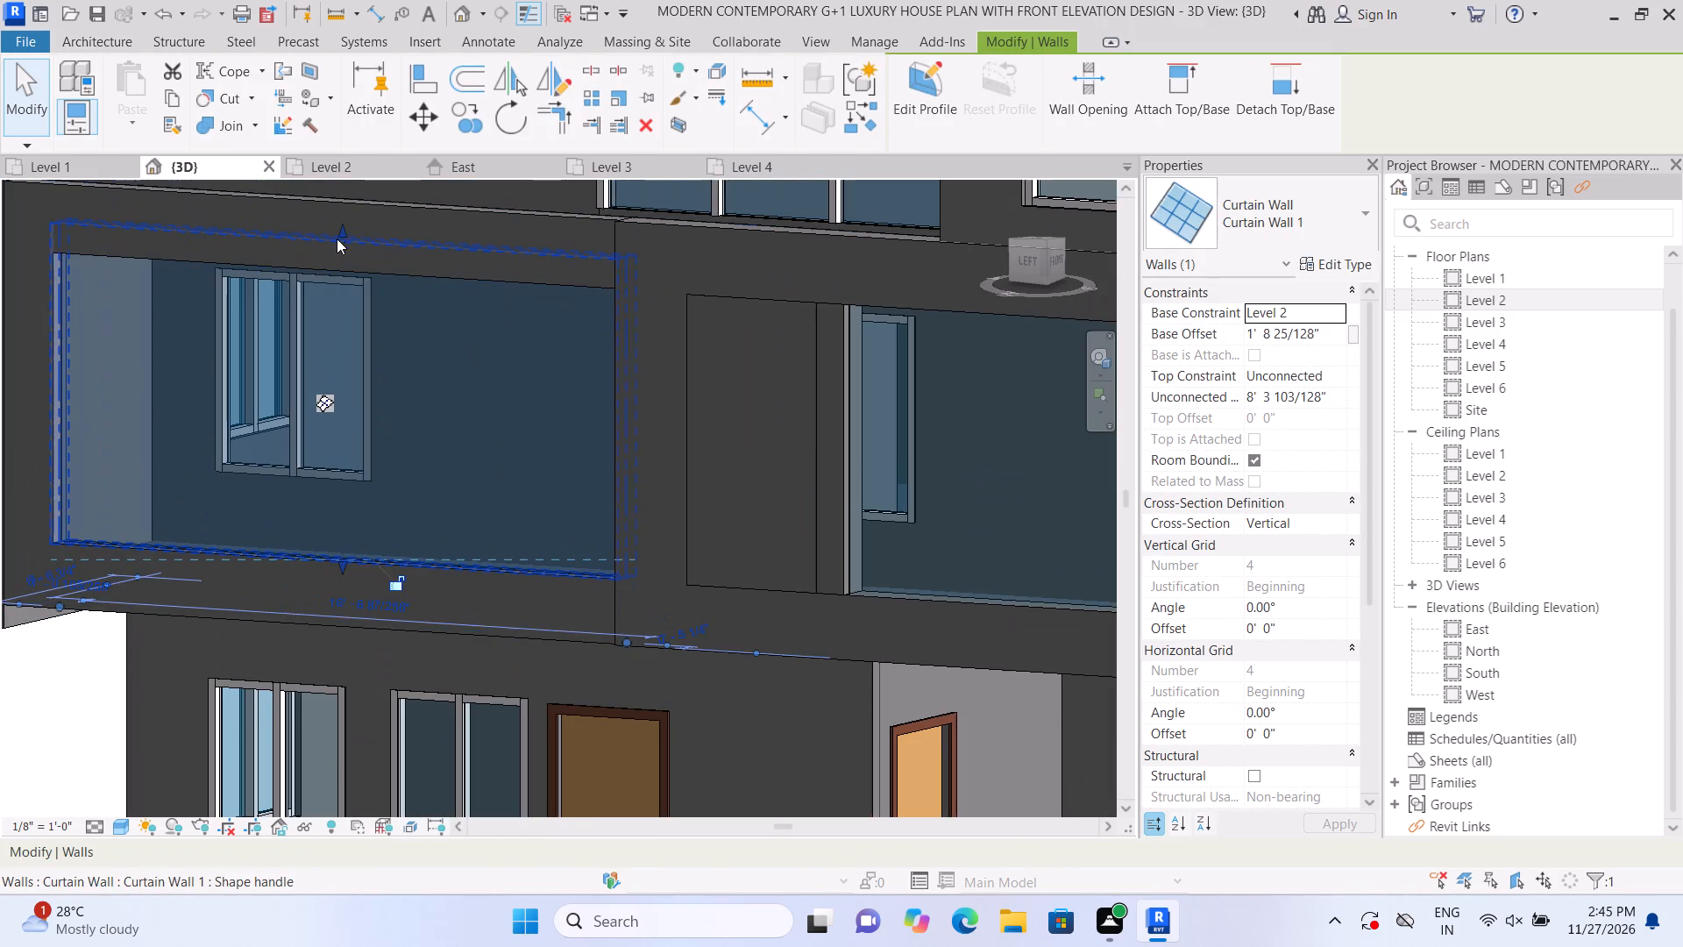
left_click_drag(338, 228, 319, 438)
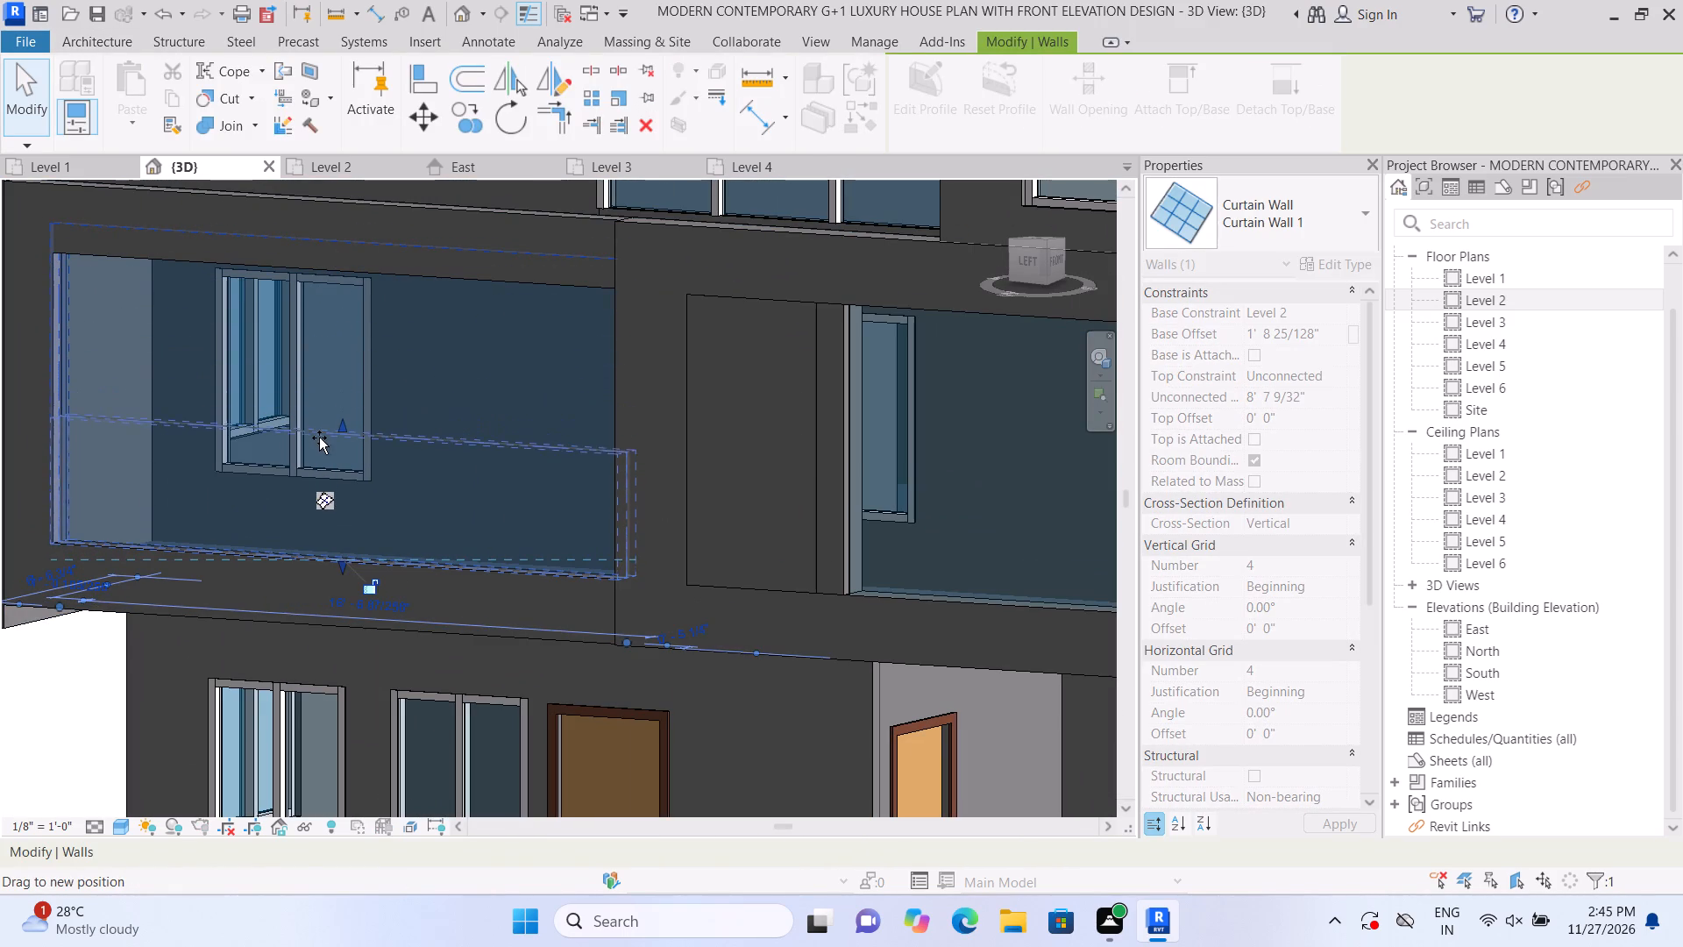
left_click_drag(319, 438, 332, 445)
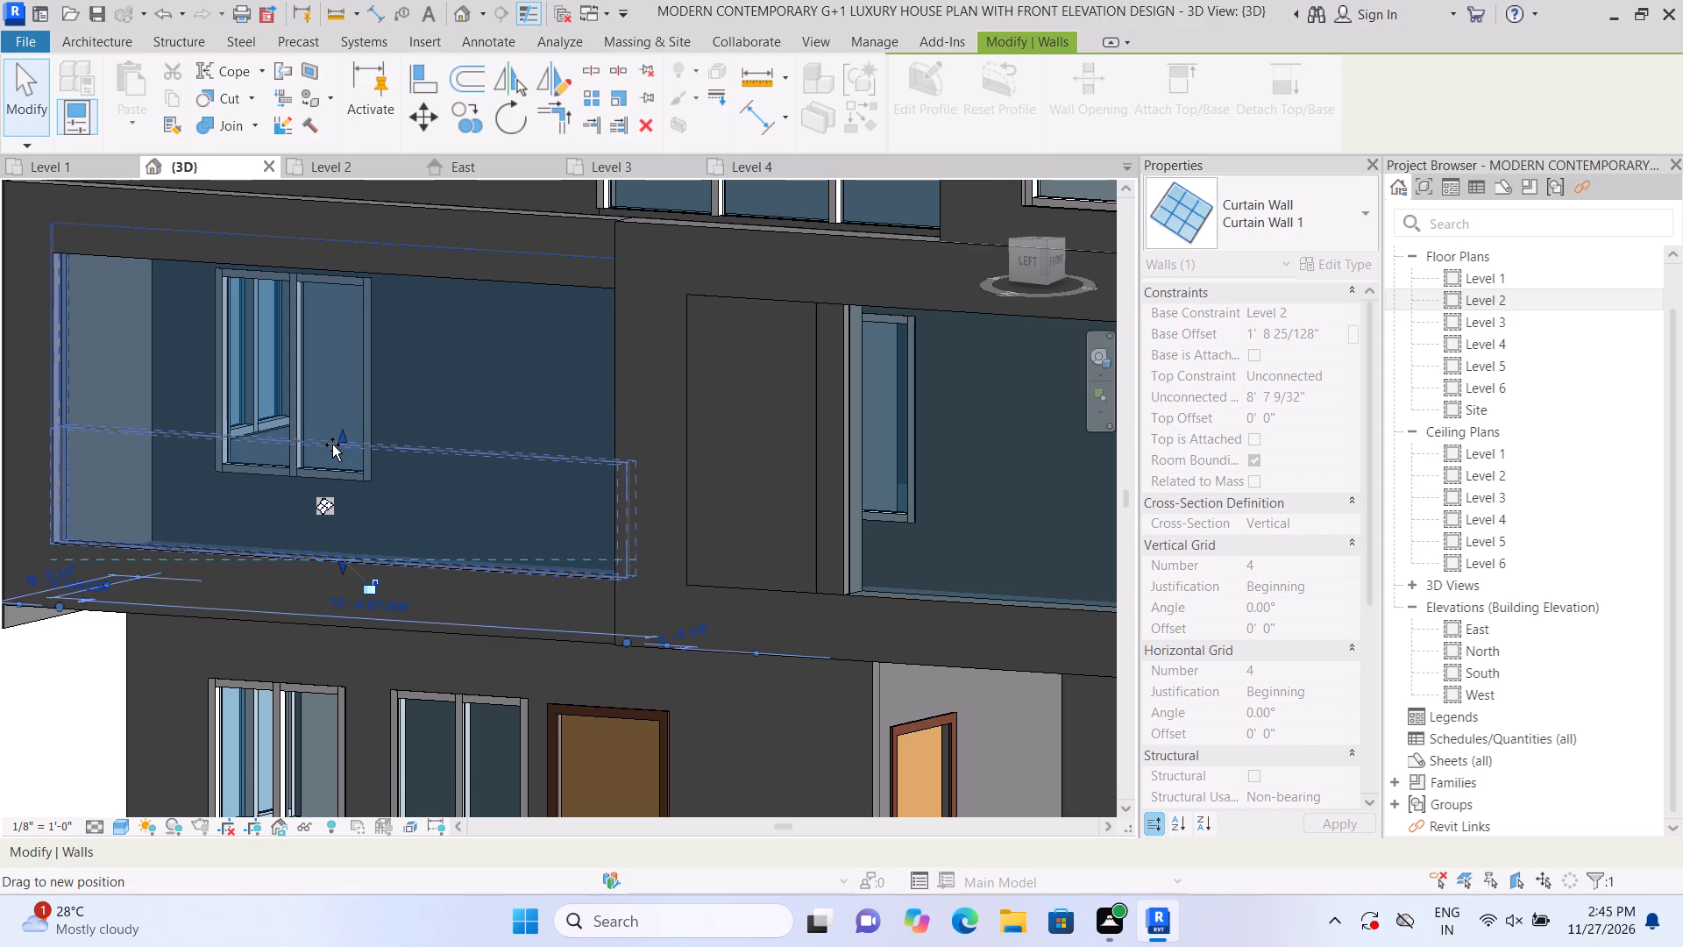
left_click_drag(332, 445, 332, 452)
scroll(367, 393, "down", 4)
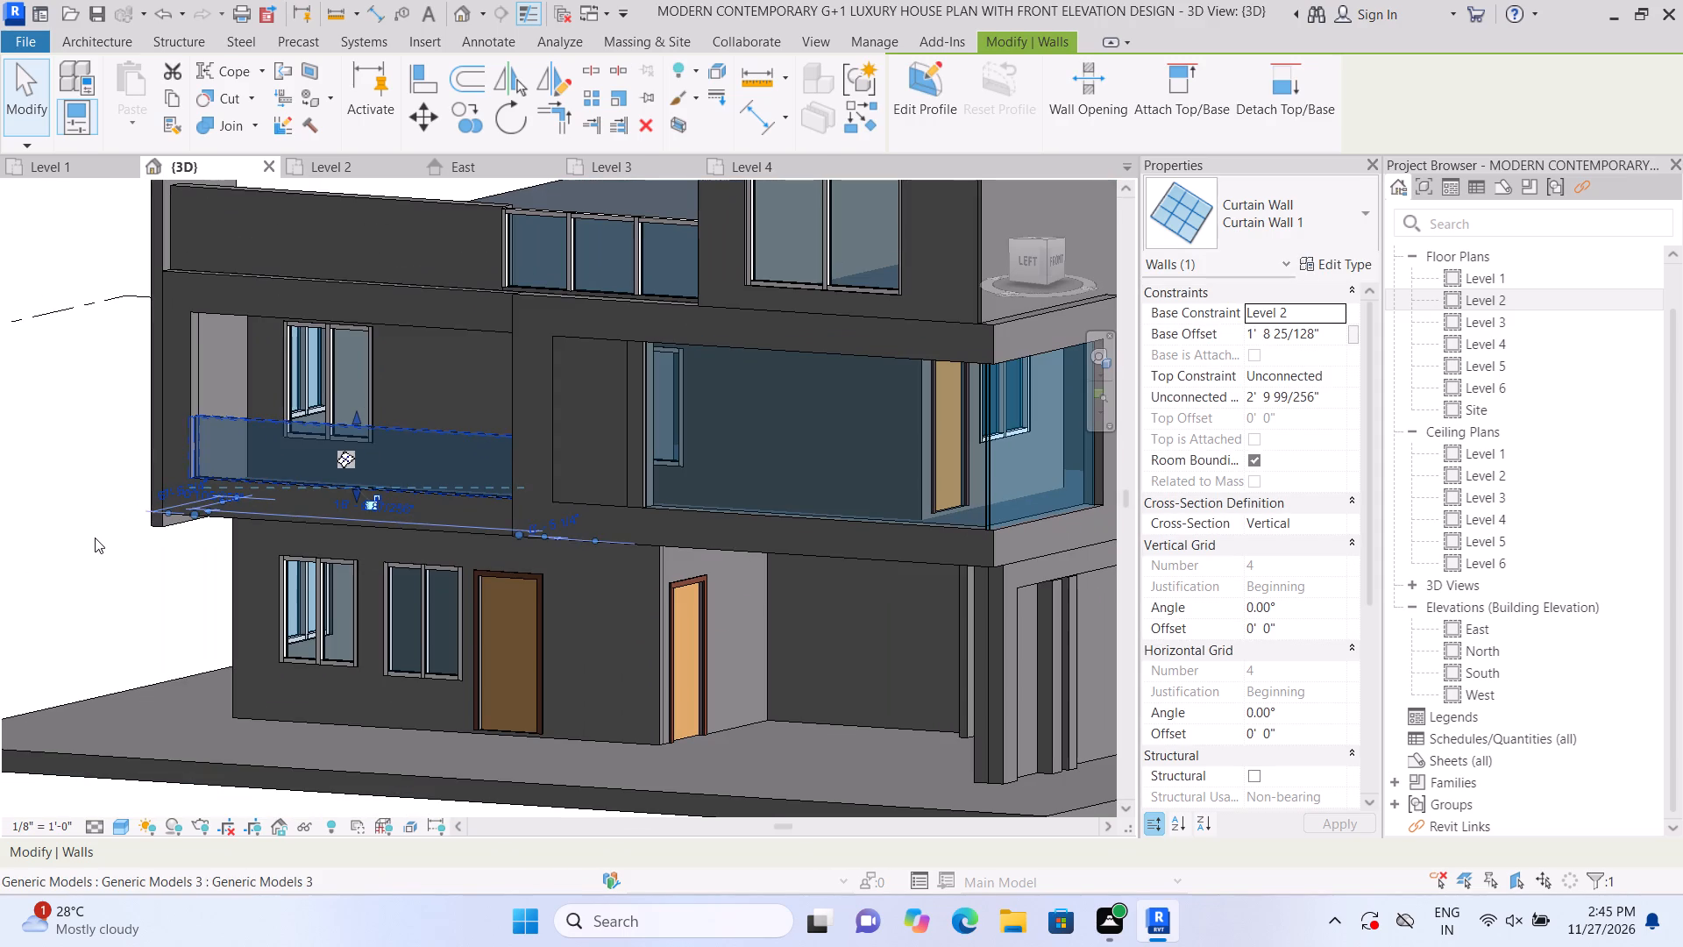
left_click(95, 538)
Raise the base of the left-side curtain wall near the front corner to about 1' 8" and lower its top to railing height.
middle_click_drag(84, 601, 49, 605)
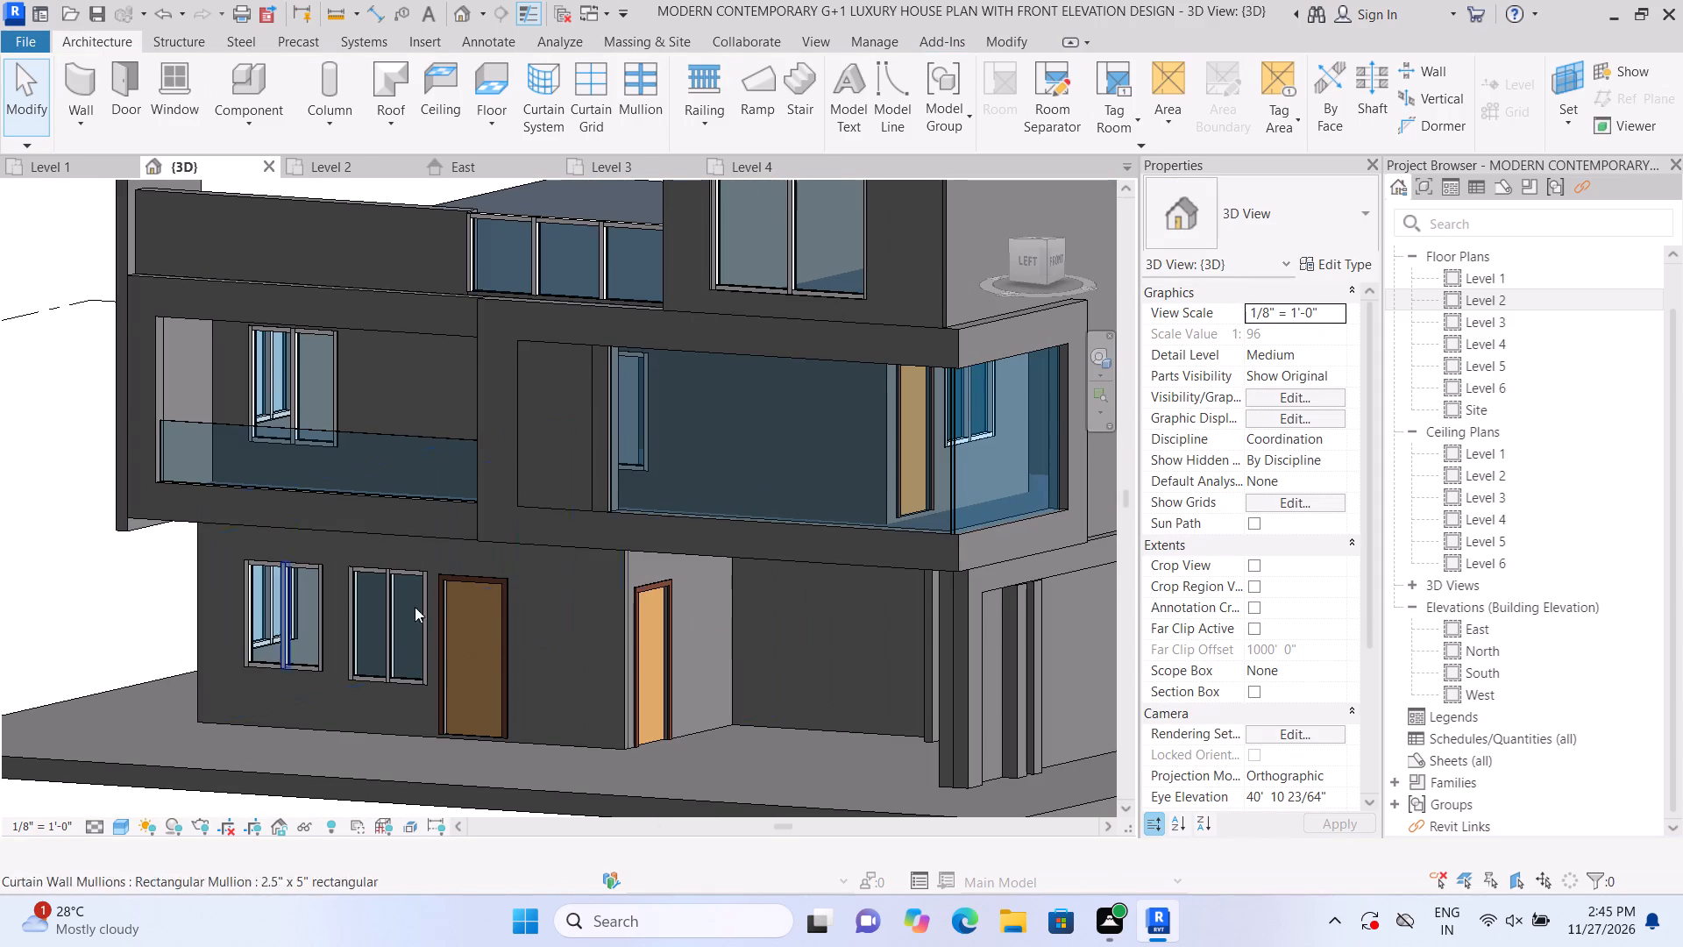
left_click(799, 477)
scroll(800, 477, "up", 2)
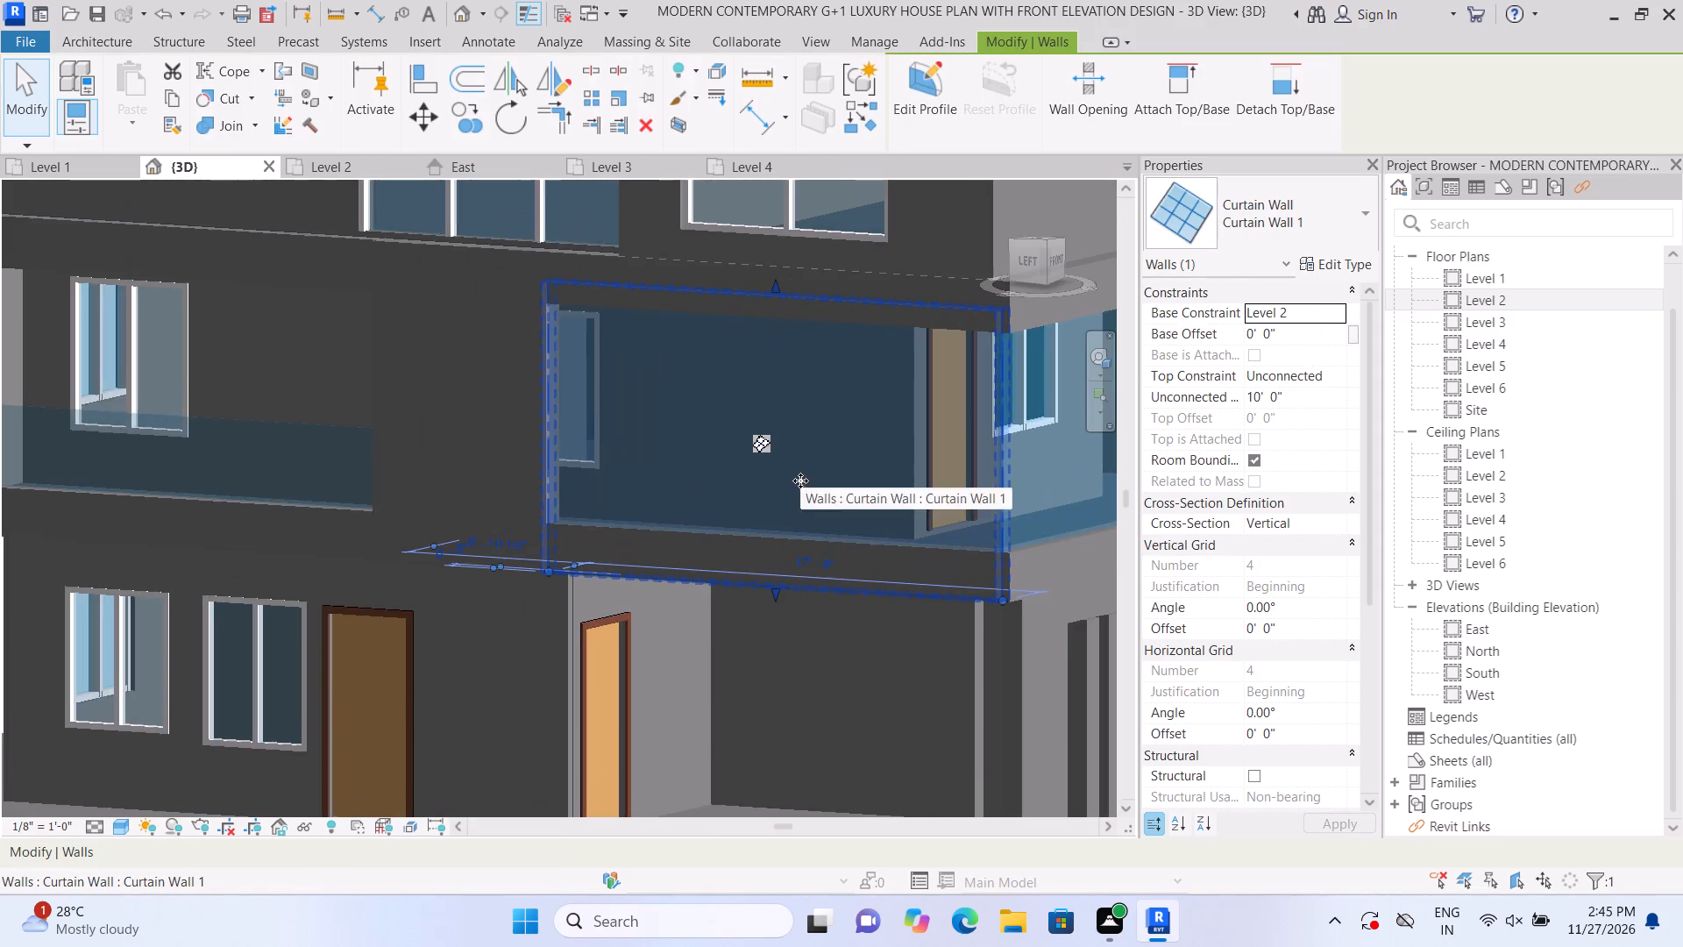
scroll(792, 591, "up", 1)
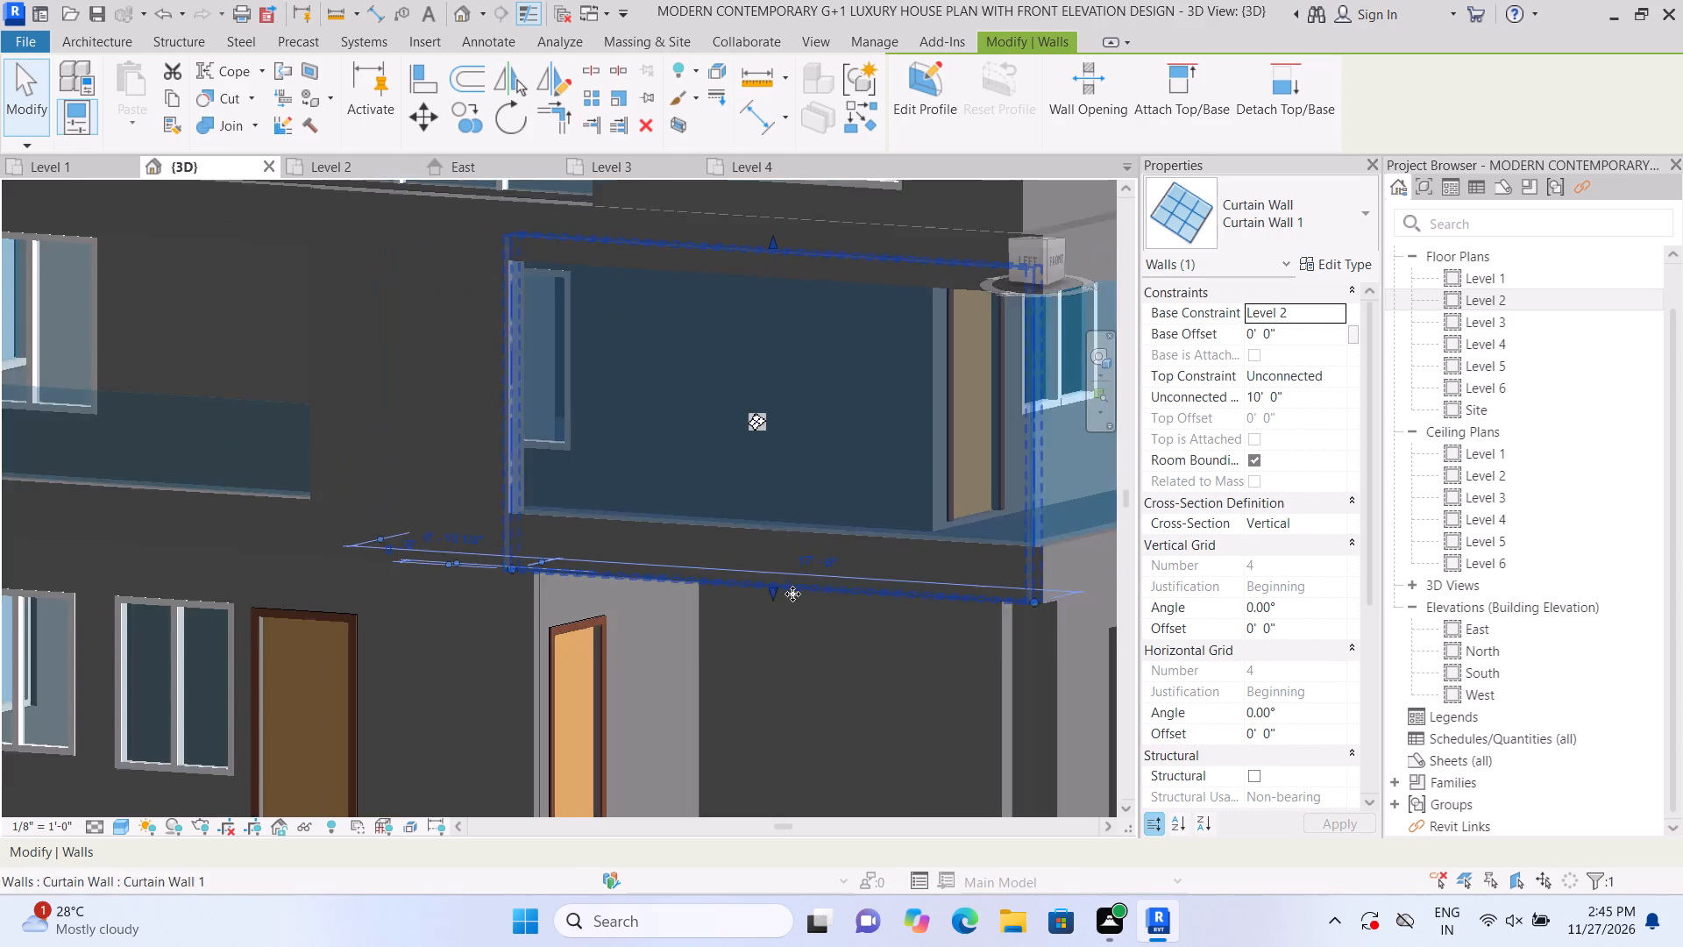
scroll(792, 594, "up", 2)
left_click_drag(768, 588, 771, 509)
scroll(775, 529, "down", 4)
left_click_drag(766, 294, 764, 437)
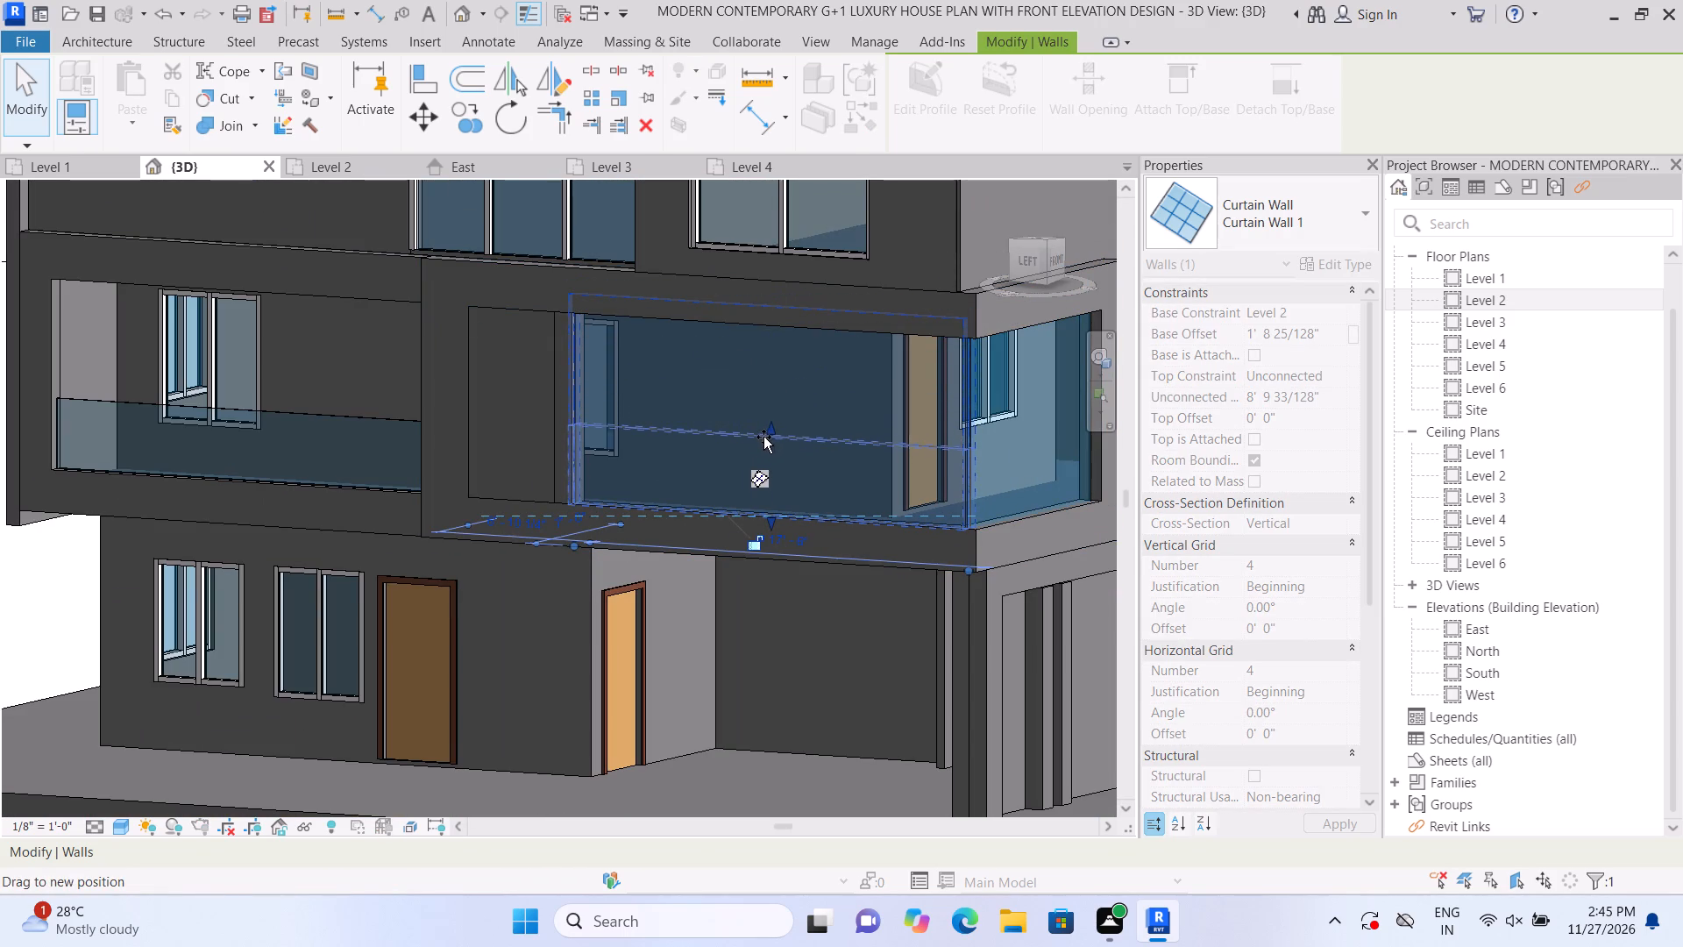
key("Escape")
Raise the base of the front-facing corner curtain wall to about 1' 8" and lower its top level with the adjoining glass railing.
scroll(500, 545, "down", 2)
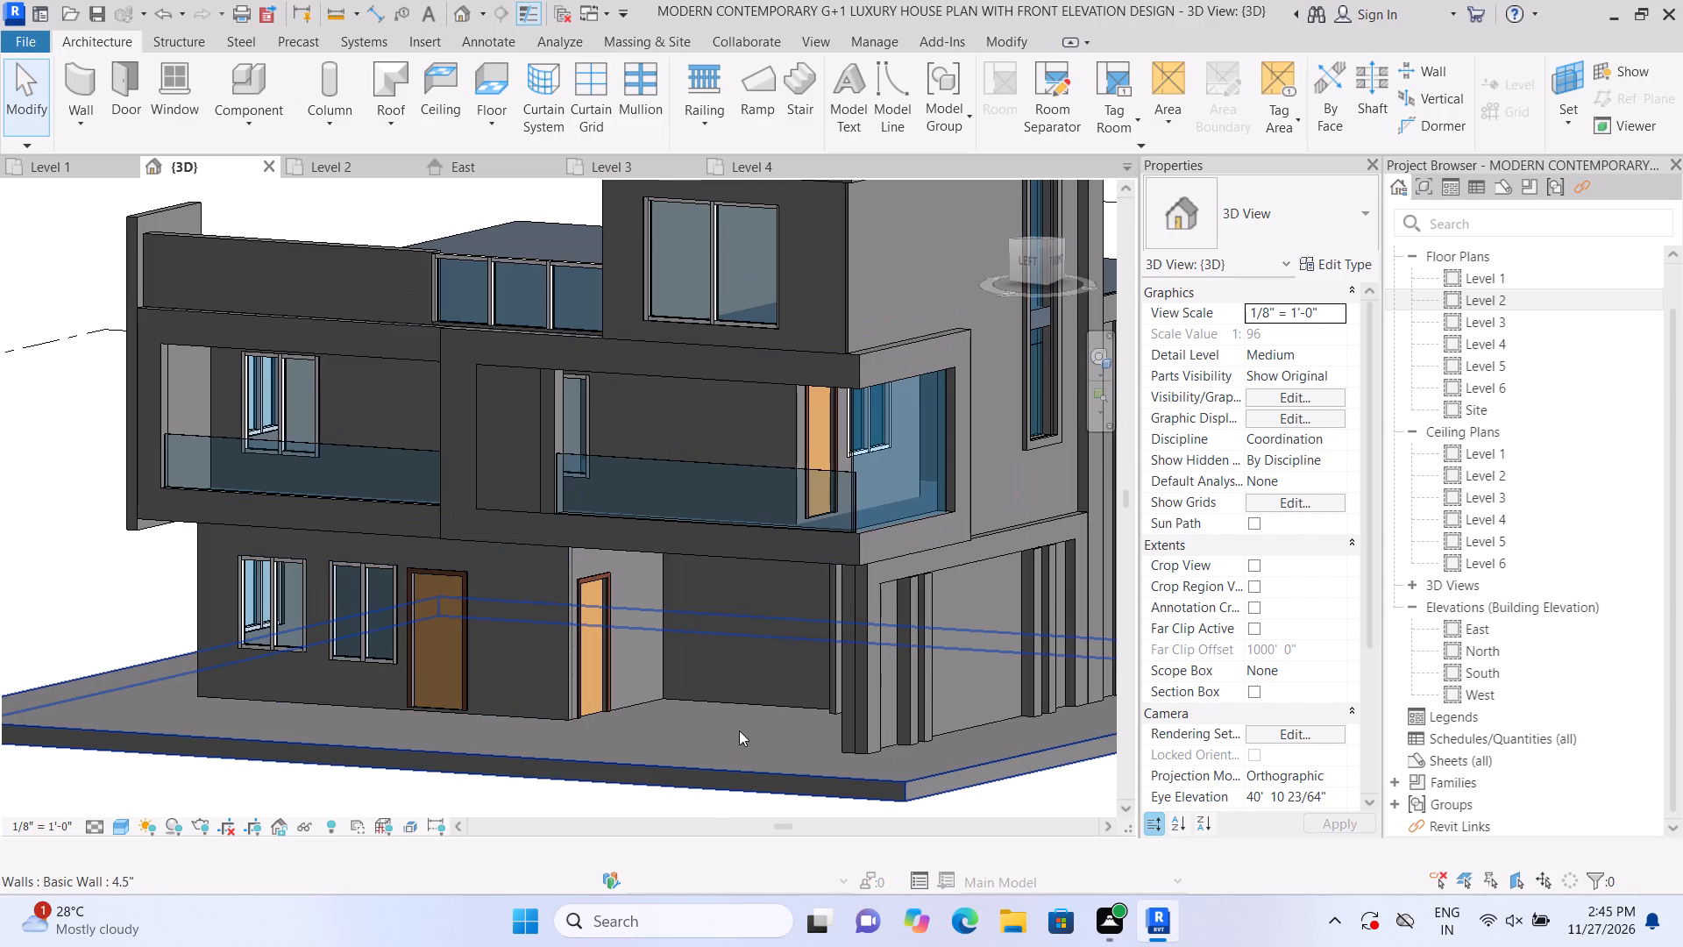
middle_click_drag(720, 744, 575, 776)
scroll(781, 472, "up", 4)
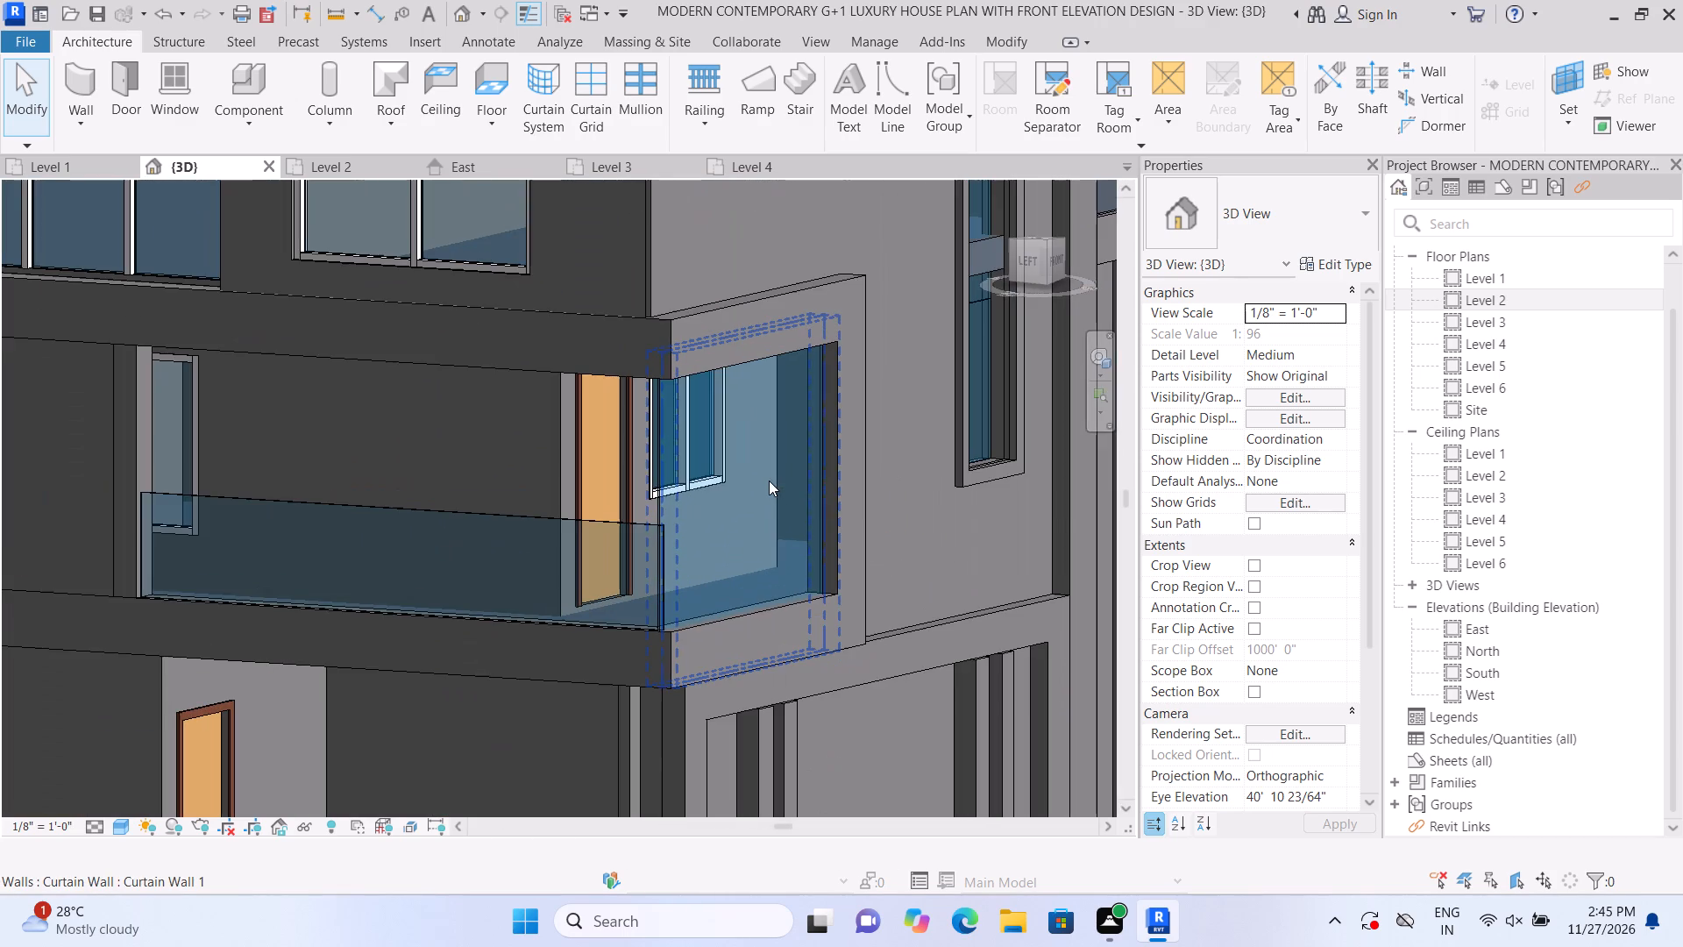
left_click(769, 481)
scroll(788, 611, "up", 8)
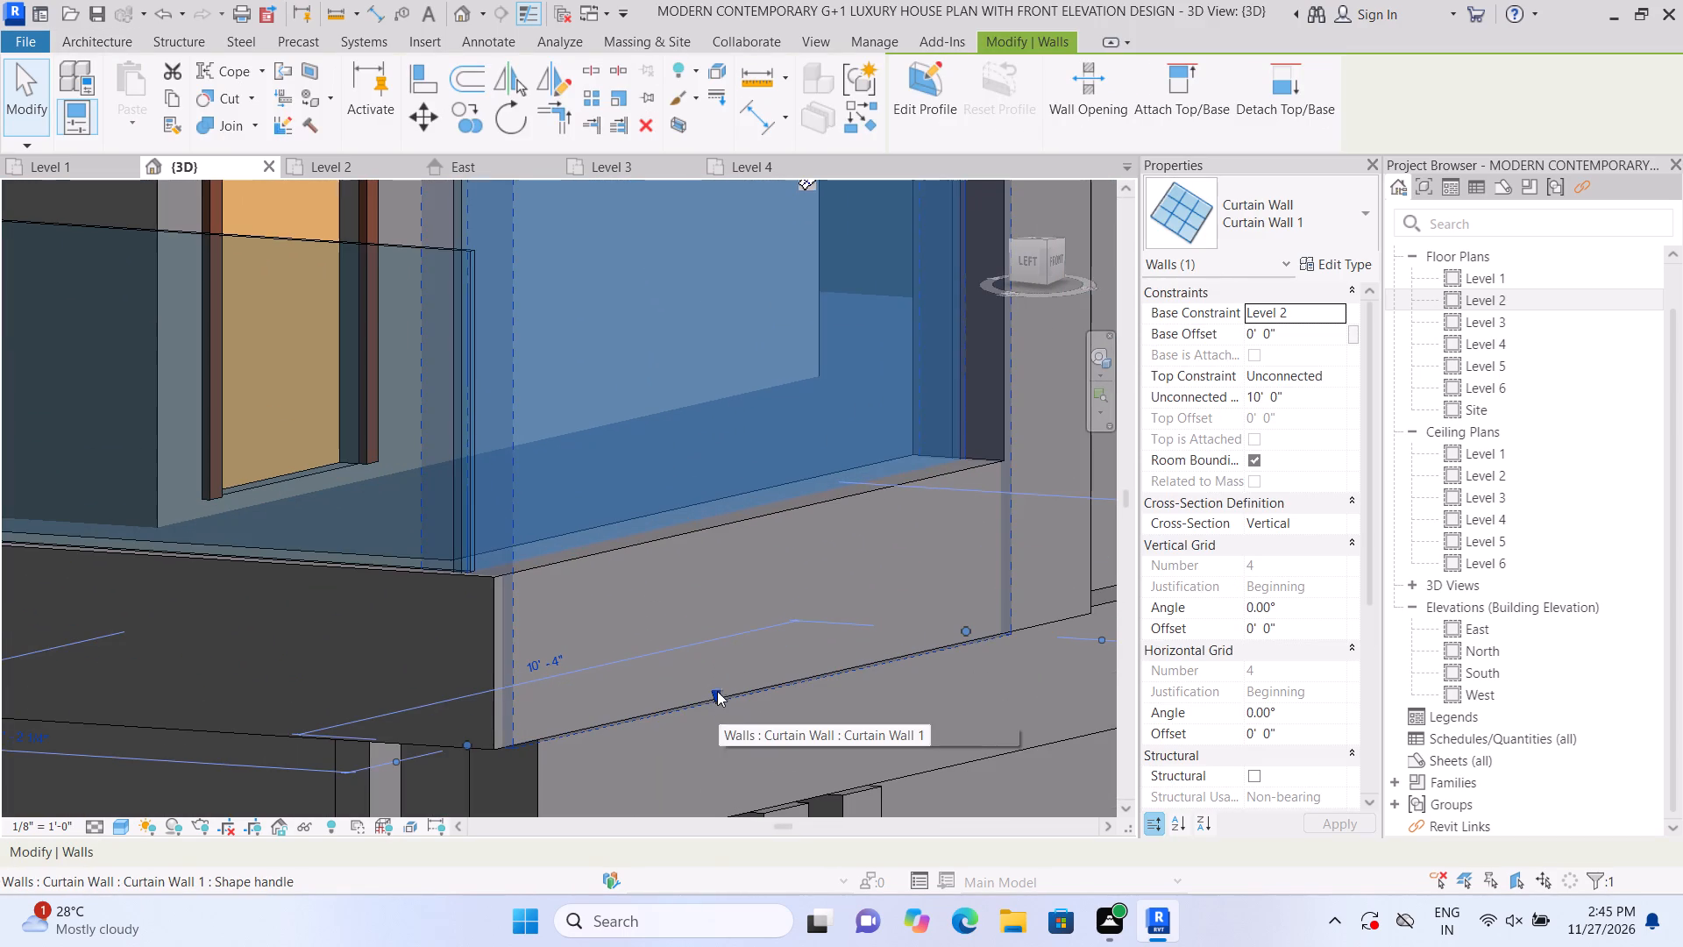
left_click_drag(717, 688, 715, 521)
scroll(720, 579, "down", 6)
scroll(707, 349, "down", 2)
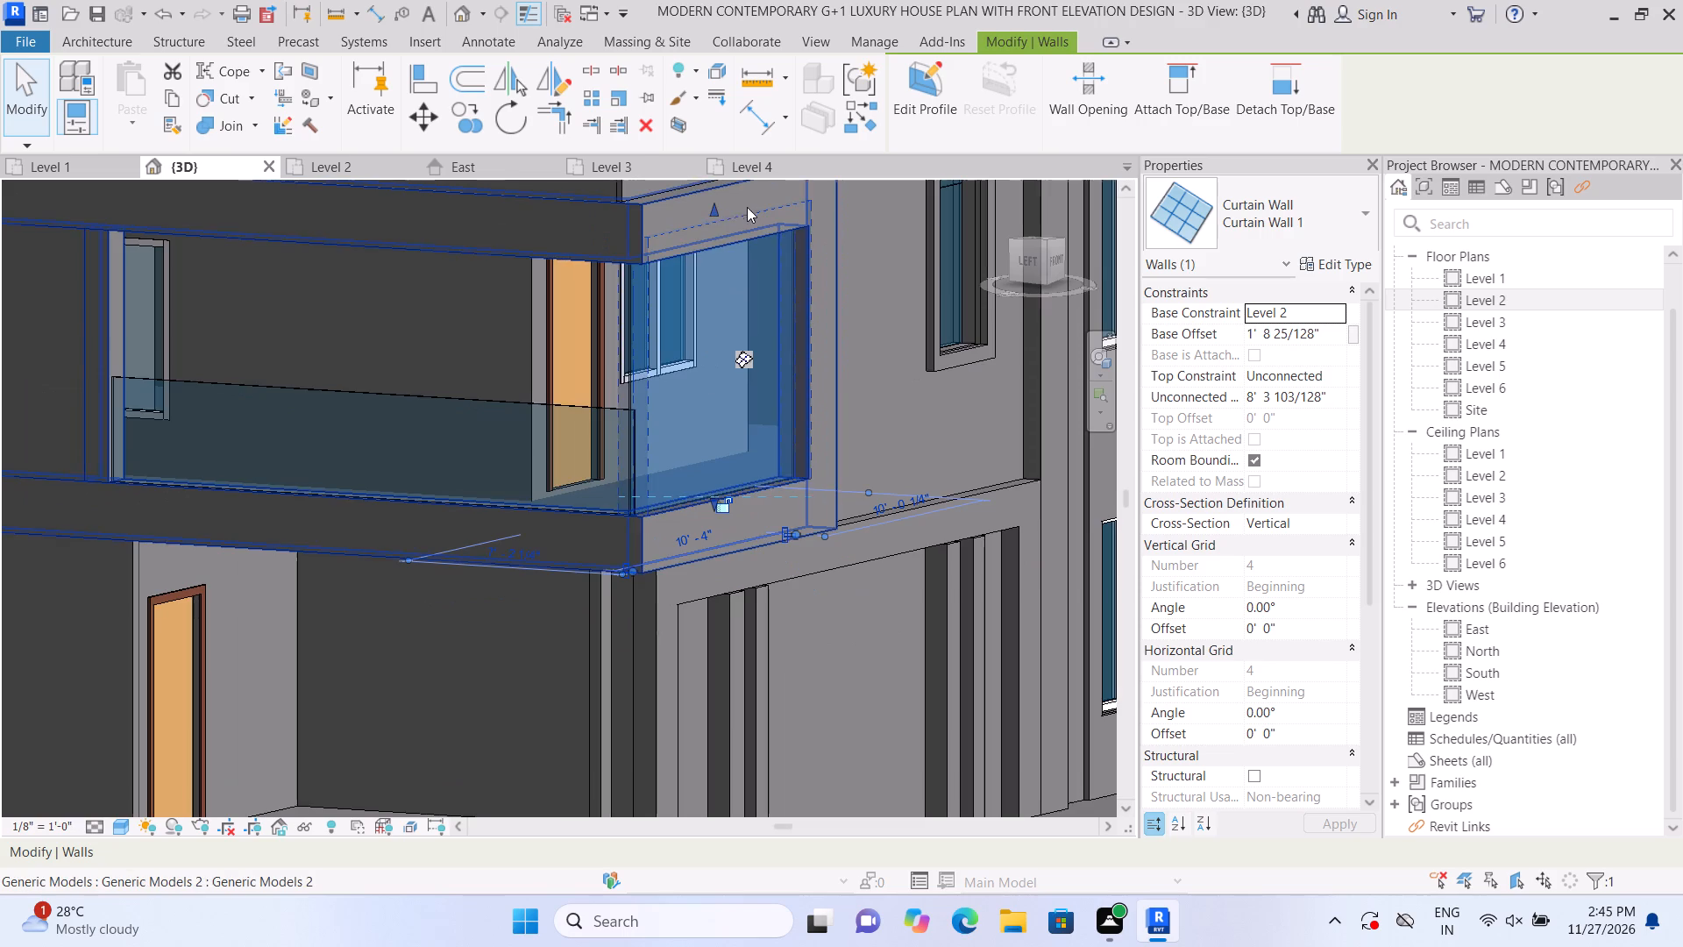
left_click_drag(707, 203, 714, 381)
scroll(732, 395, "up", 3)
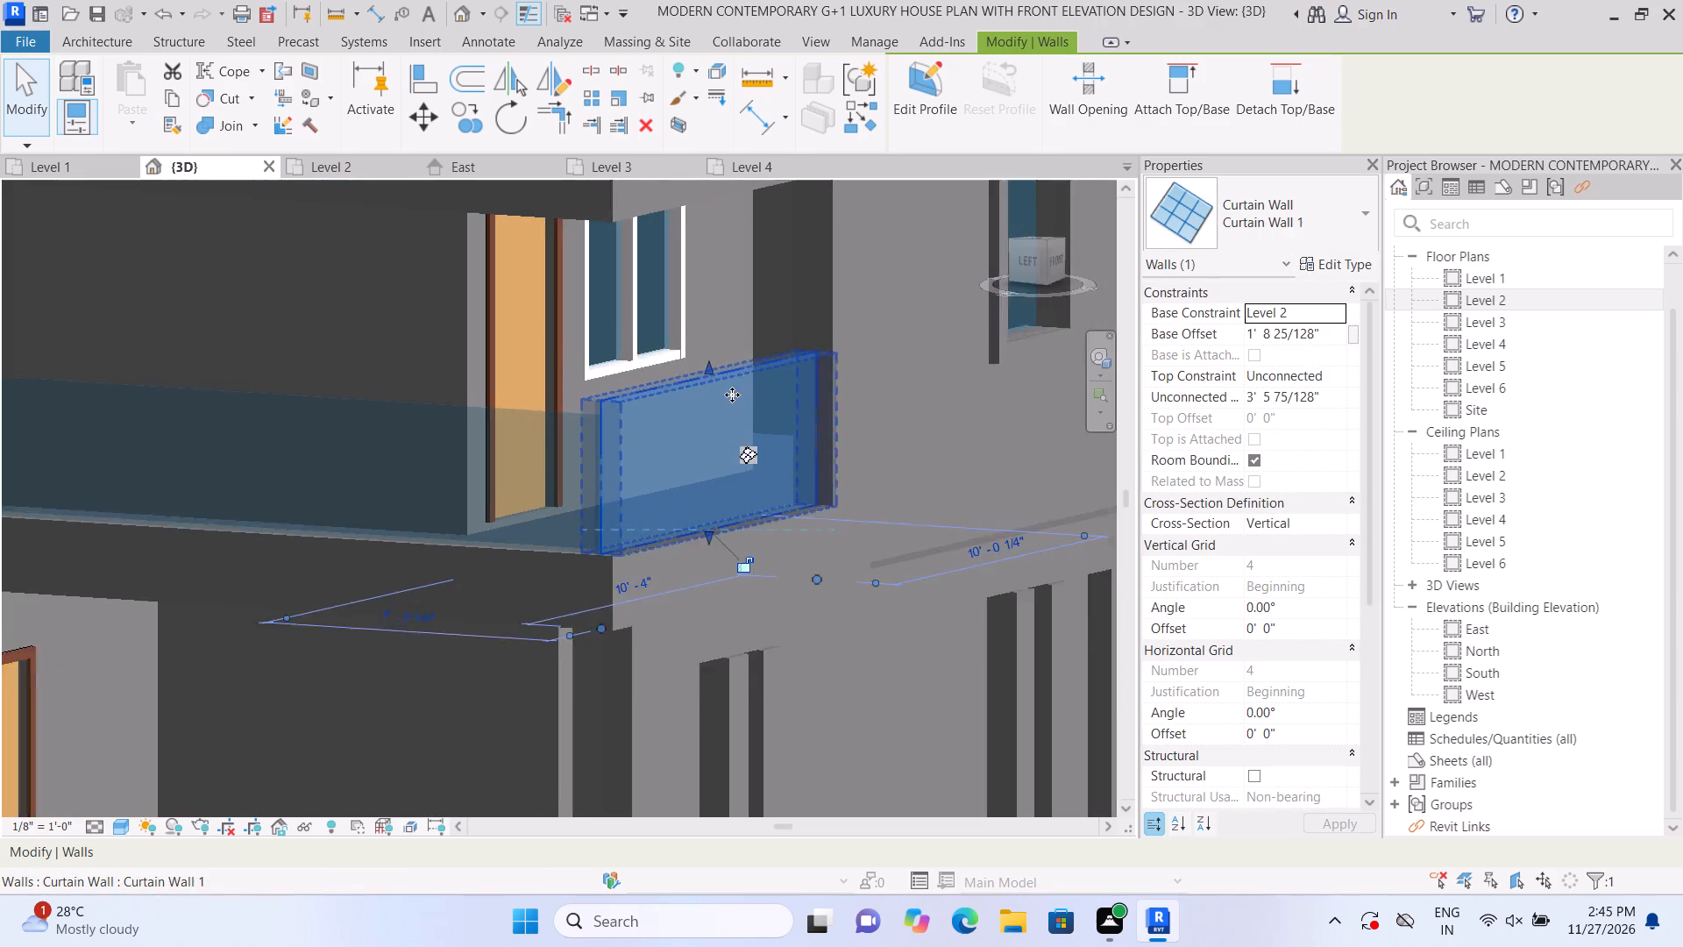
scroll(732, 395, "up", 4)
left_click_drag(692, 348, 699, 391)
scroll(707, 378, "down", 1)
key("Escape")
scroll(721, 445, "down", 6)
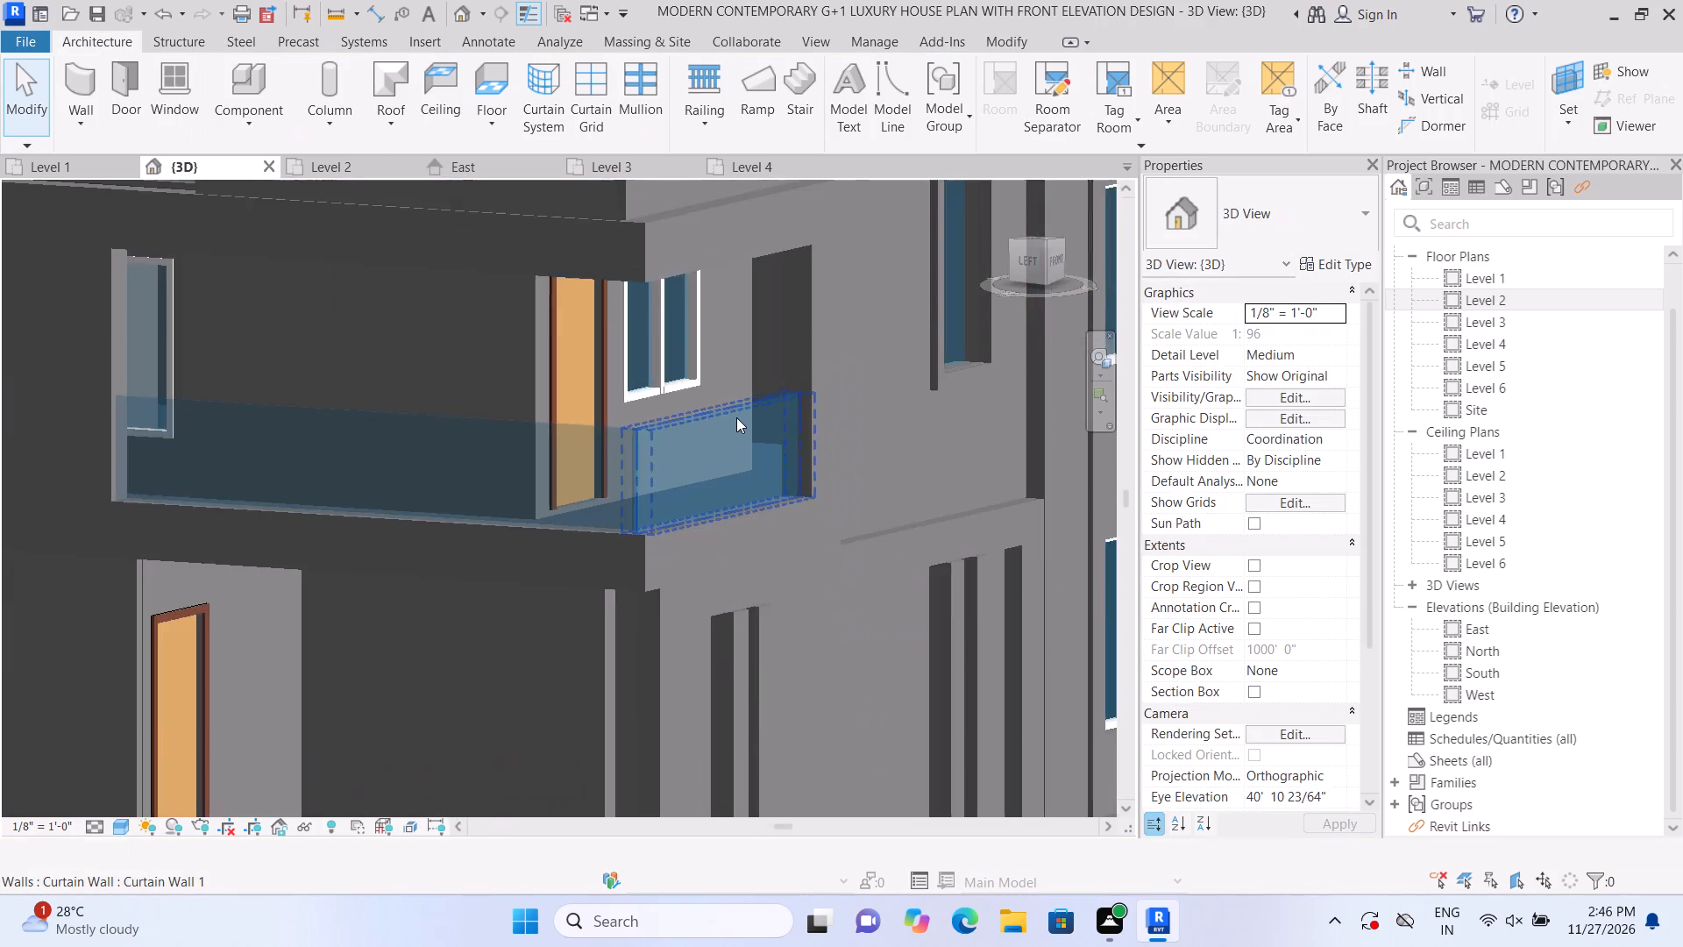
scroll(736, 417, "down", 4)
left_click(559, 761)
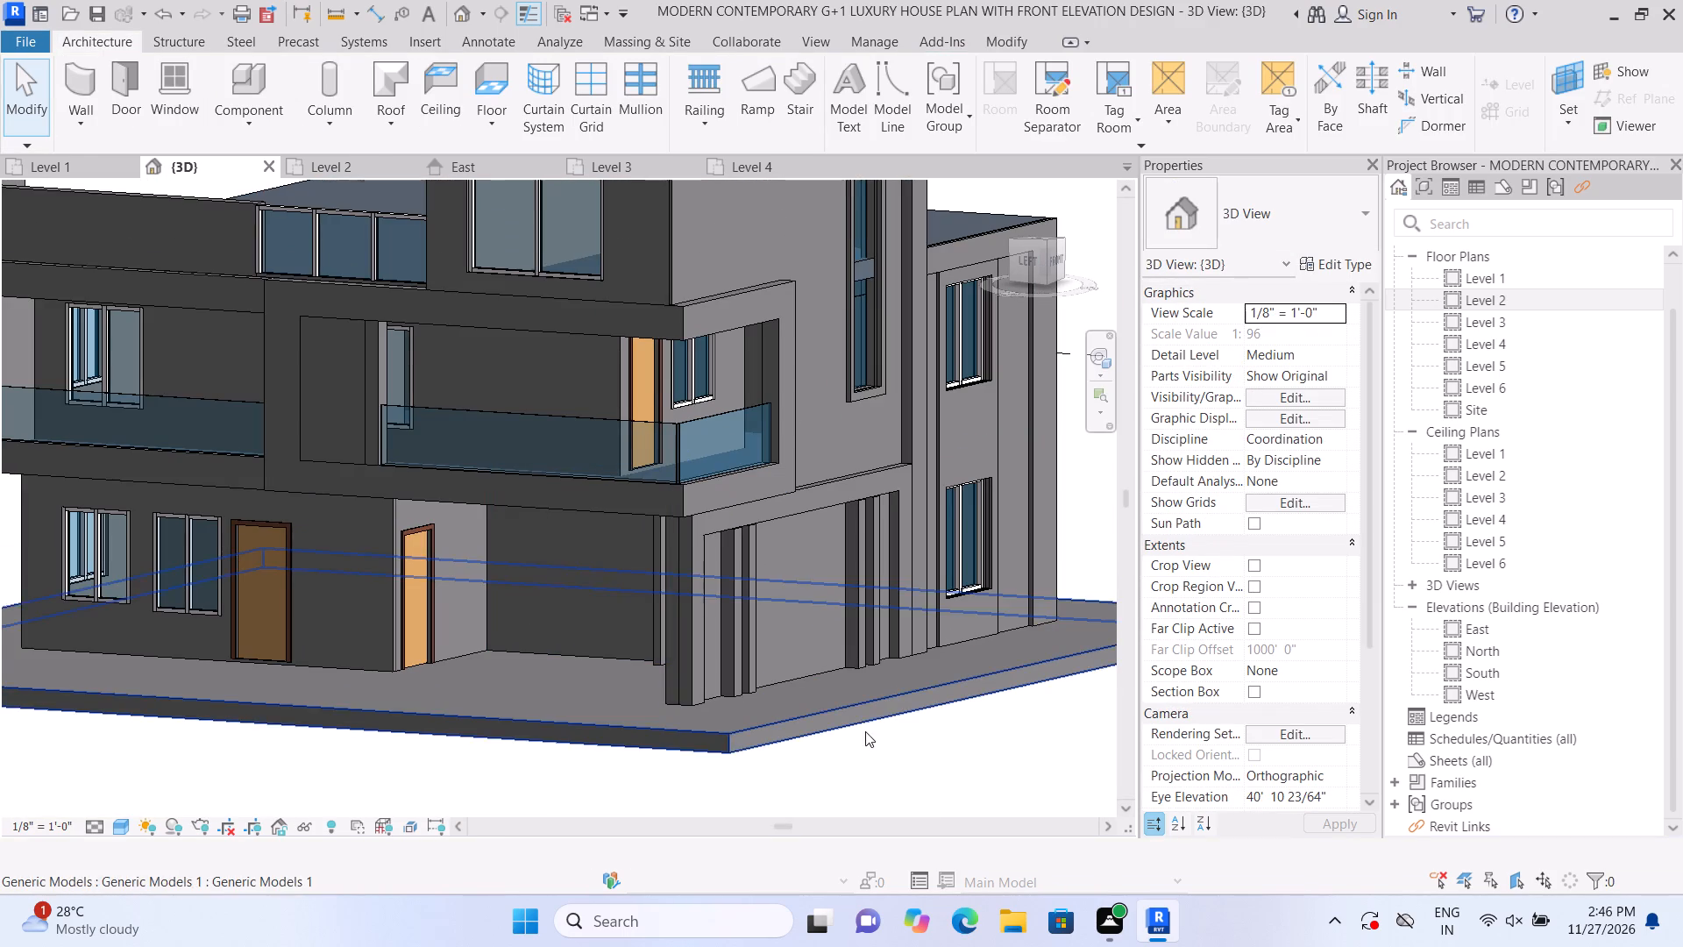
Start placing curtain grid lines on the first-floor balcony glass railings of the house's left side.
scroll(865, 731, "up", 2)
scroll(875, 763, "down", 2)
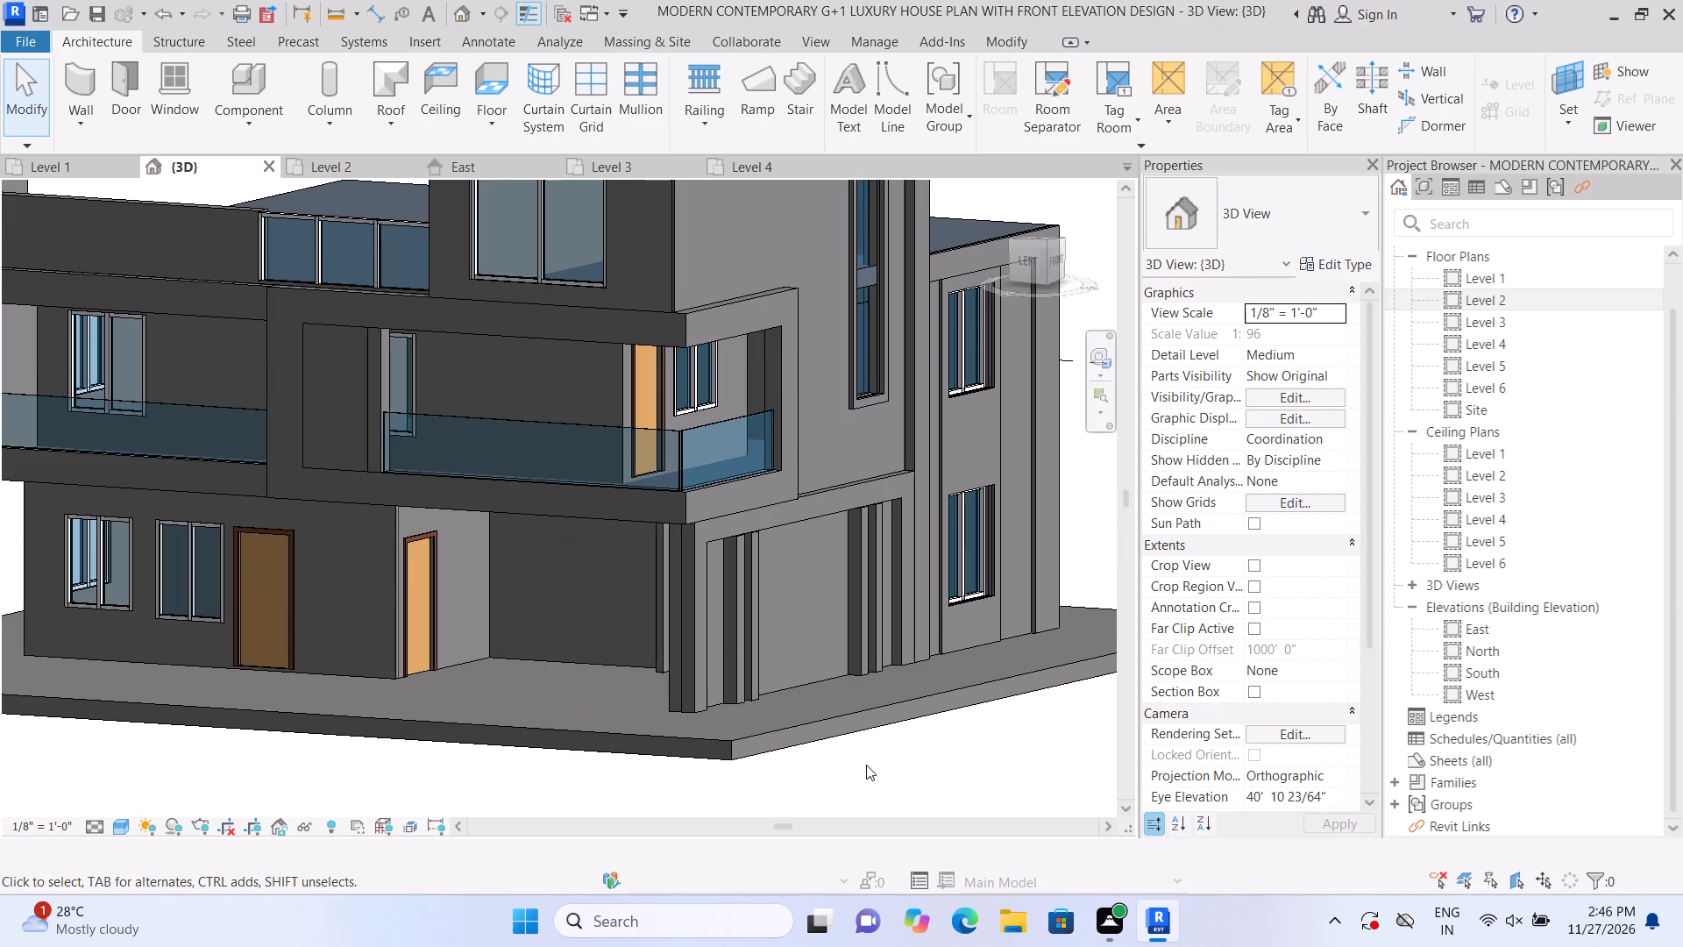
scroll(940, 693, "down", 2)
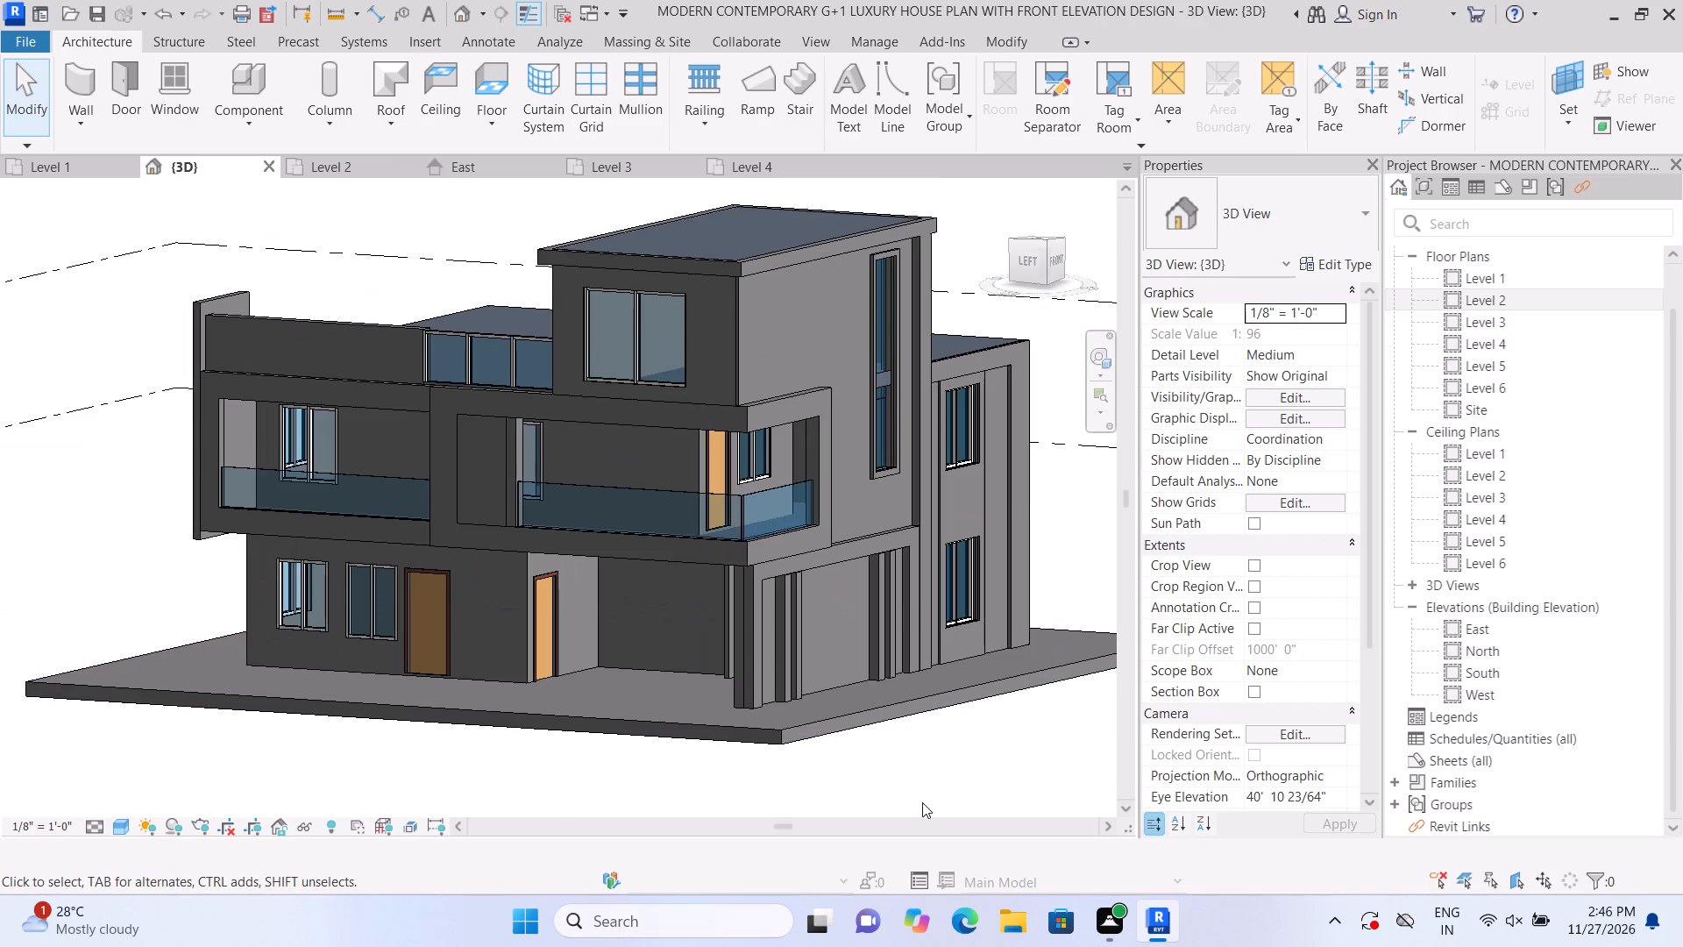
middle_click_drag(922, 804, 903, 782)
middle_click_drag(727, 758, 772, 775)
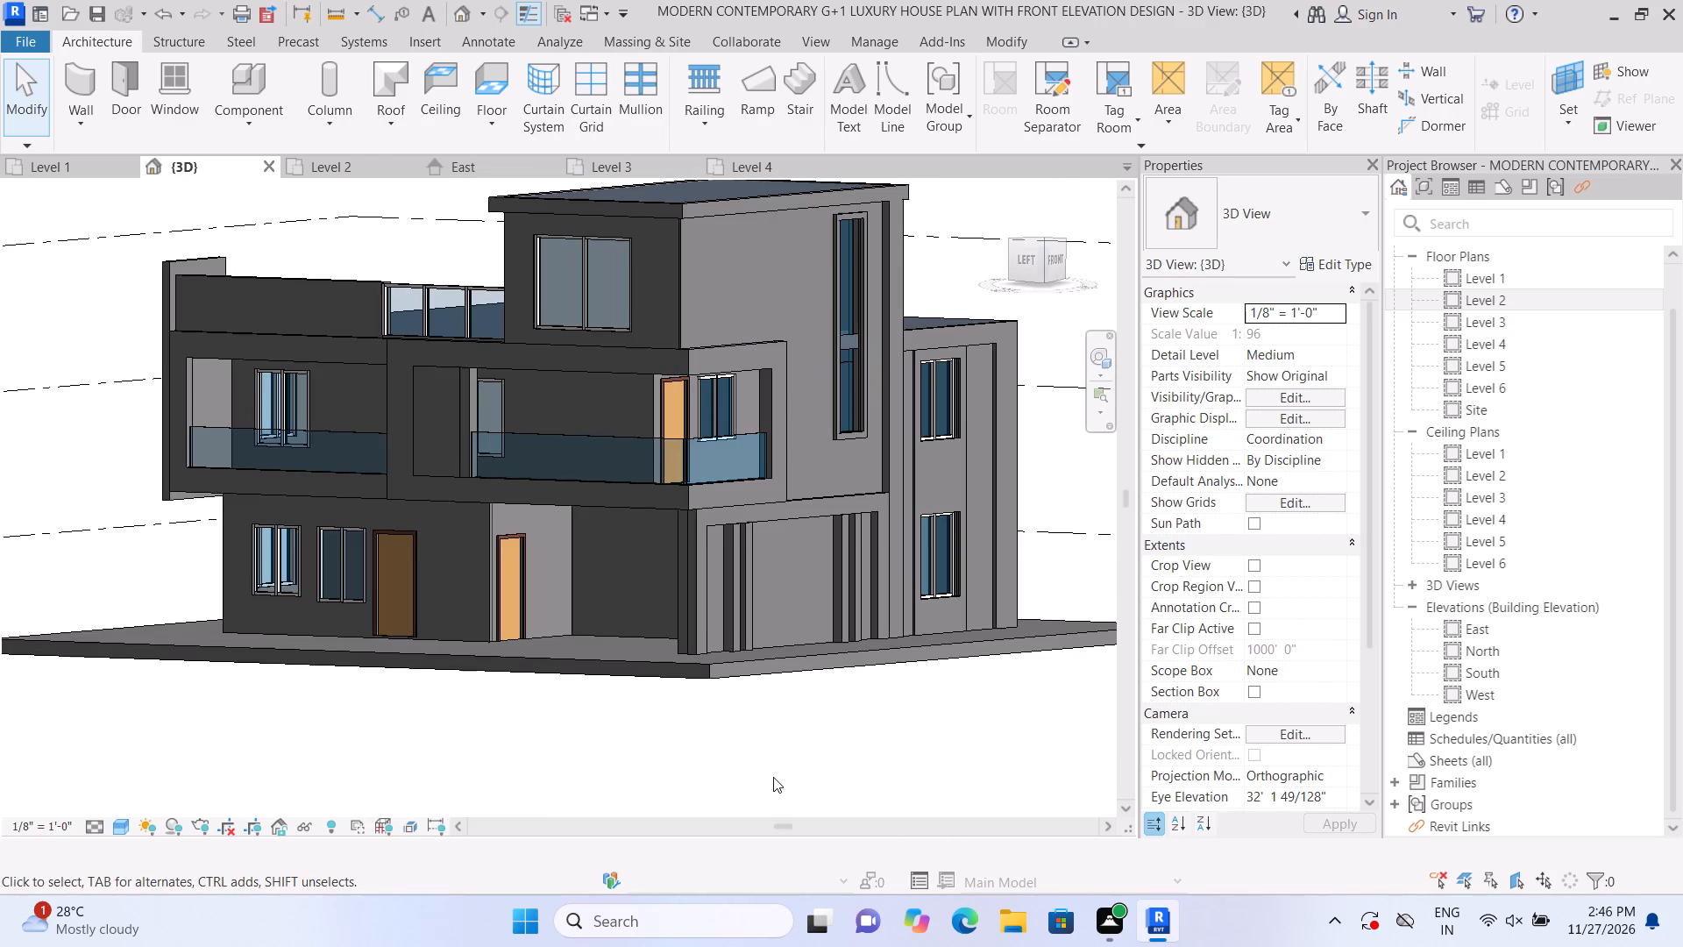
left_click(1033, 266)
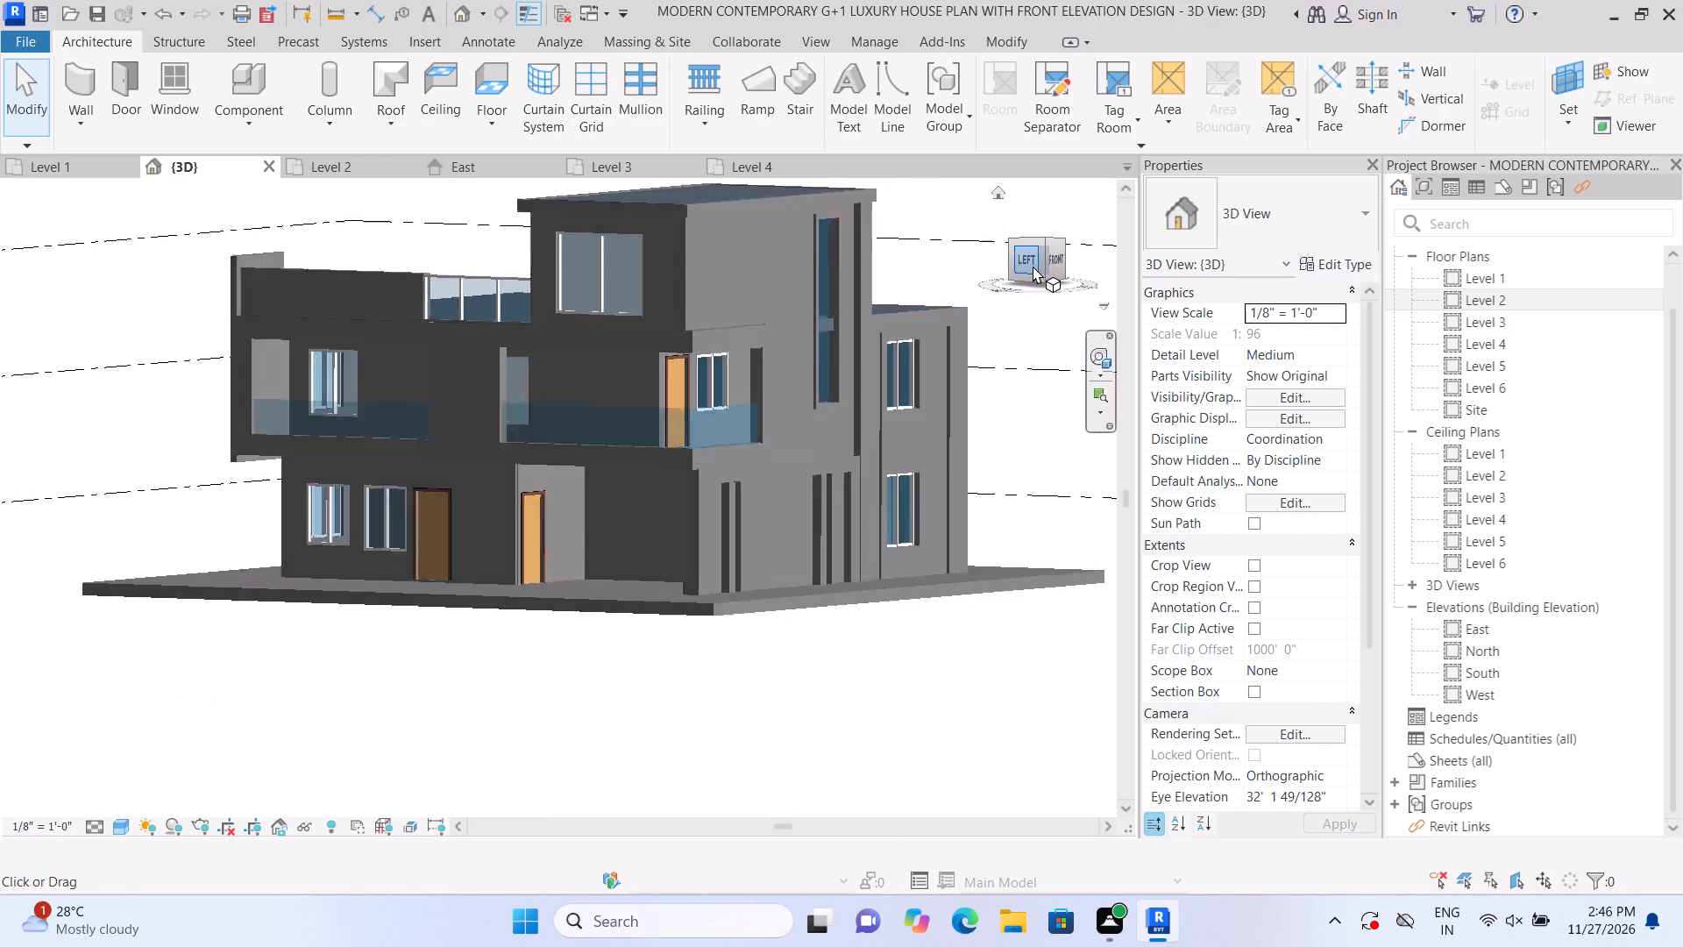
scroll(655, 374, "up", 2)
scroll(642, 616, "up", 1)
scroll(618, 700, "up", 1)
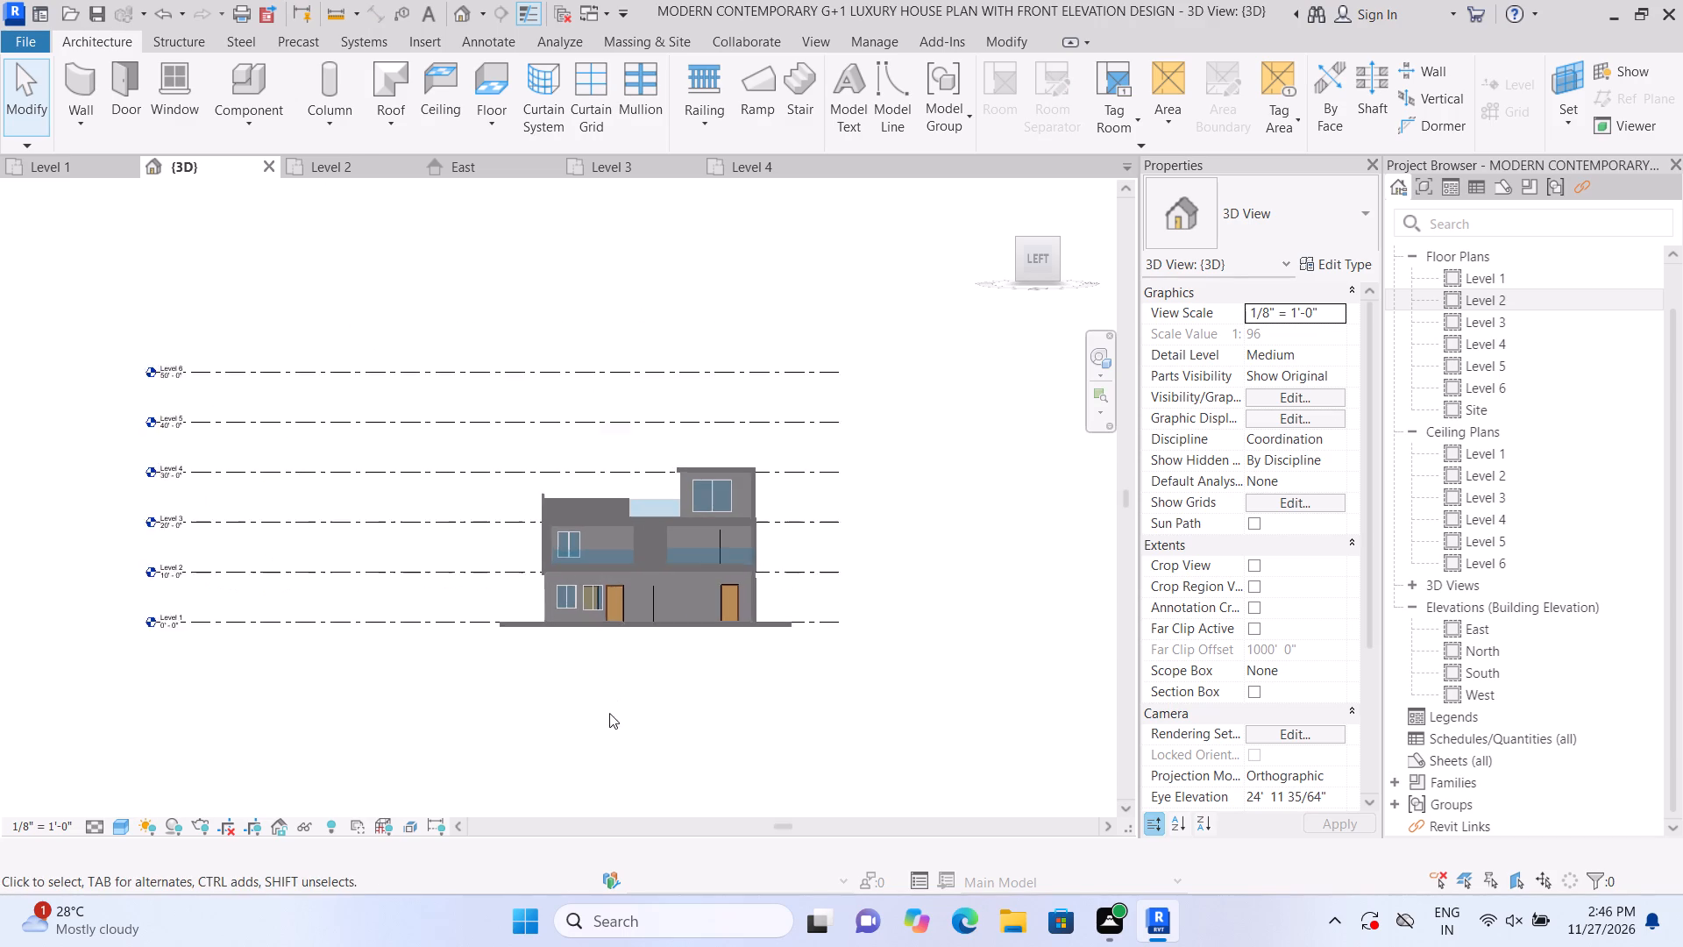
scroll(609, 713, "up", 2)
scroll(676, 523, "up", 10)
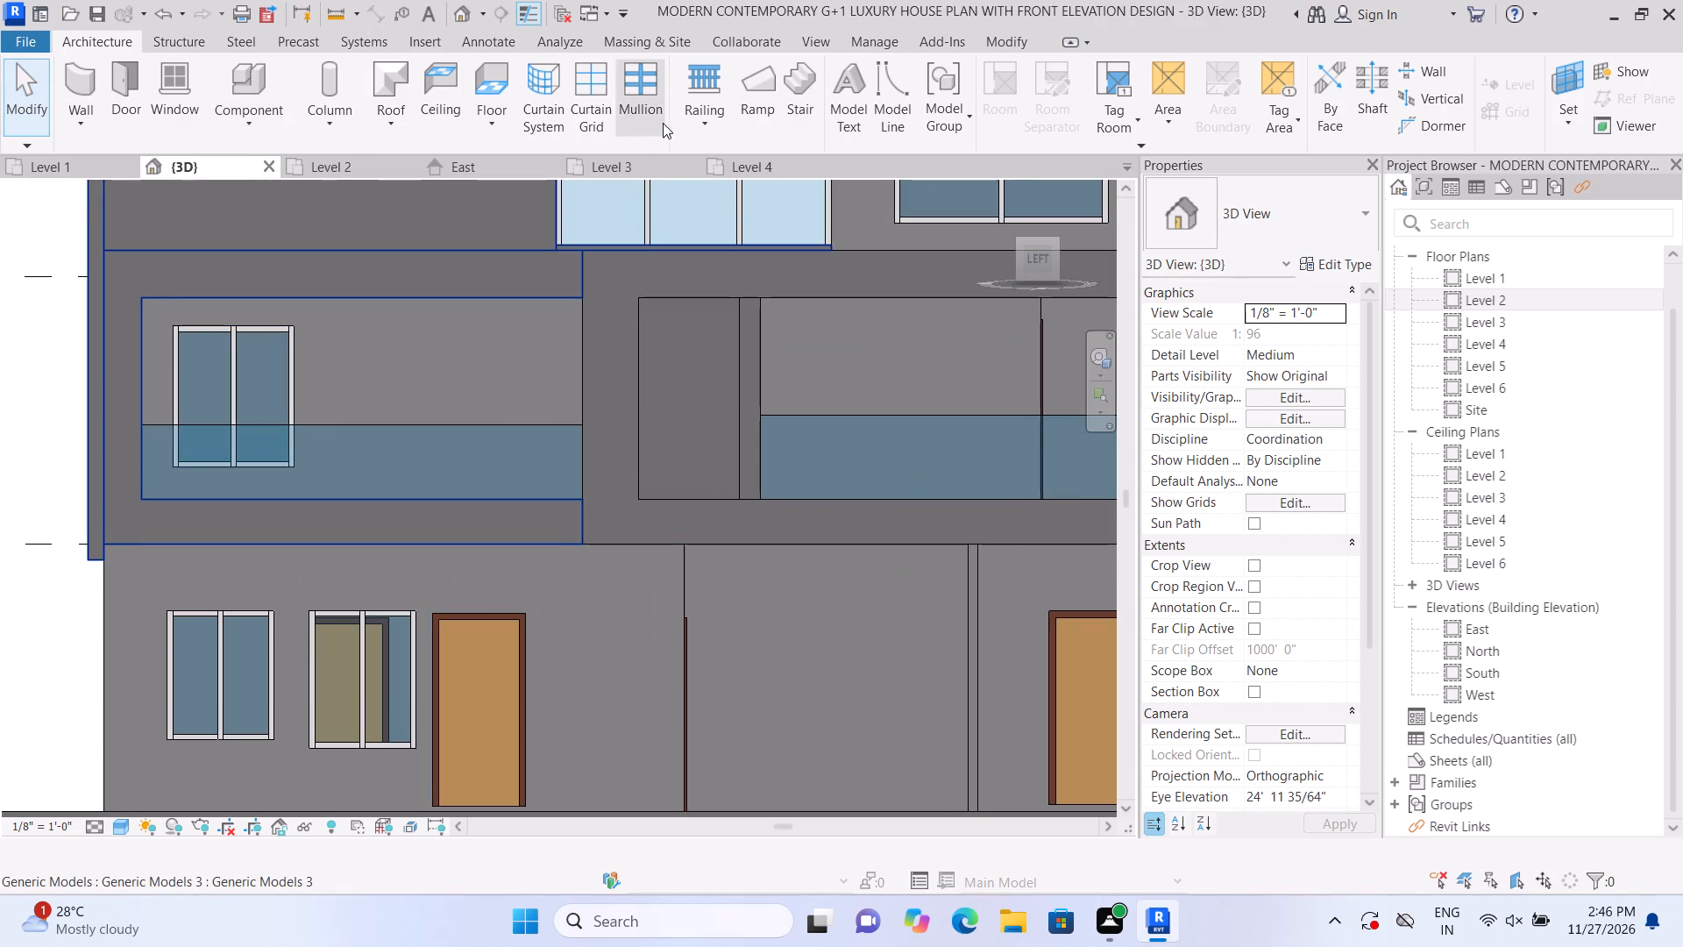
left_click(602, 124)
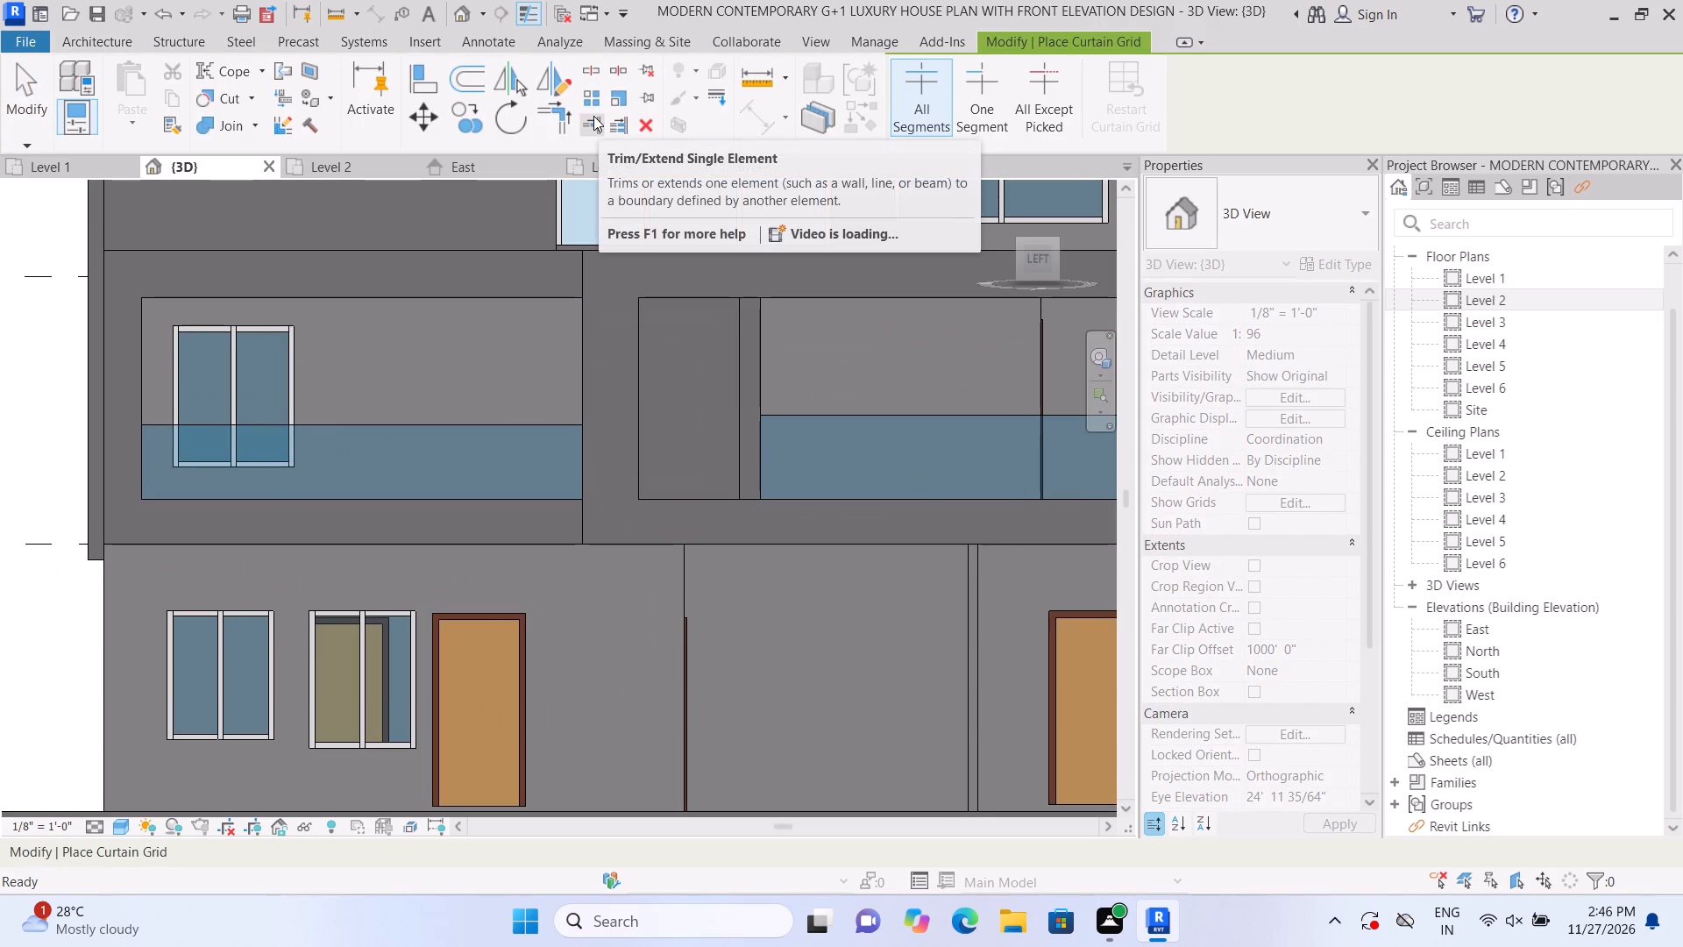
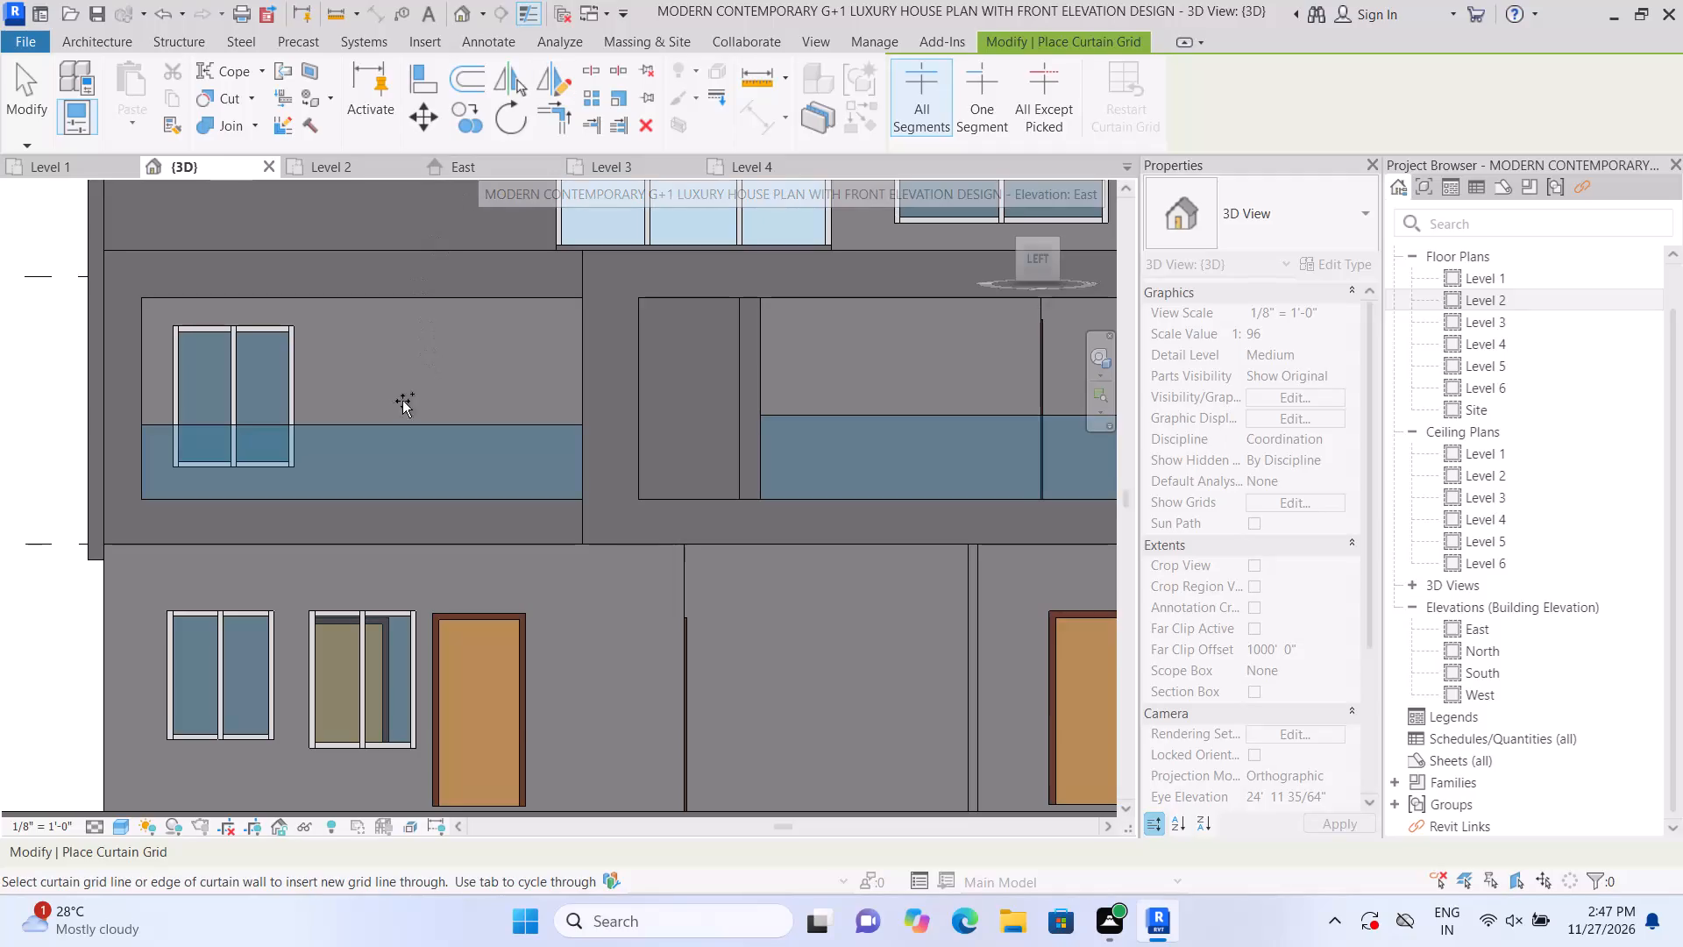
Divide the rear left-side balcony railing into four glass panels with three vertical curtain grid lines about 4' to 4' 2" apart.
scroll(390, 425, "down", 1)
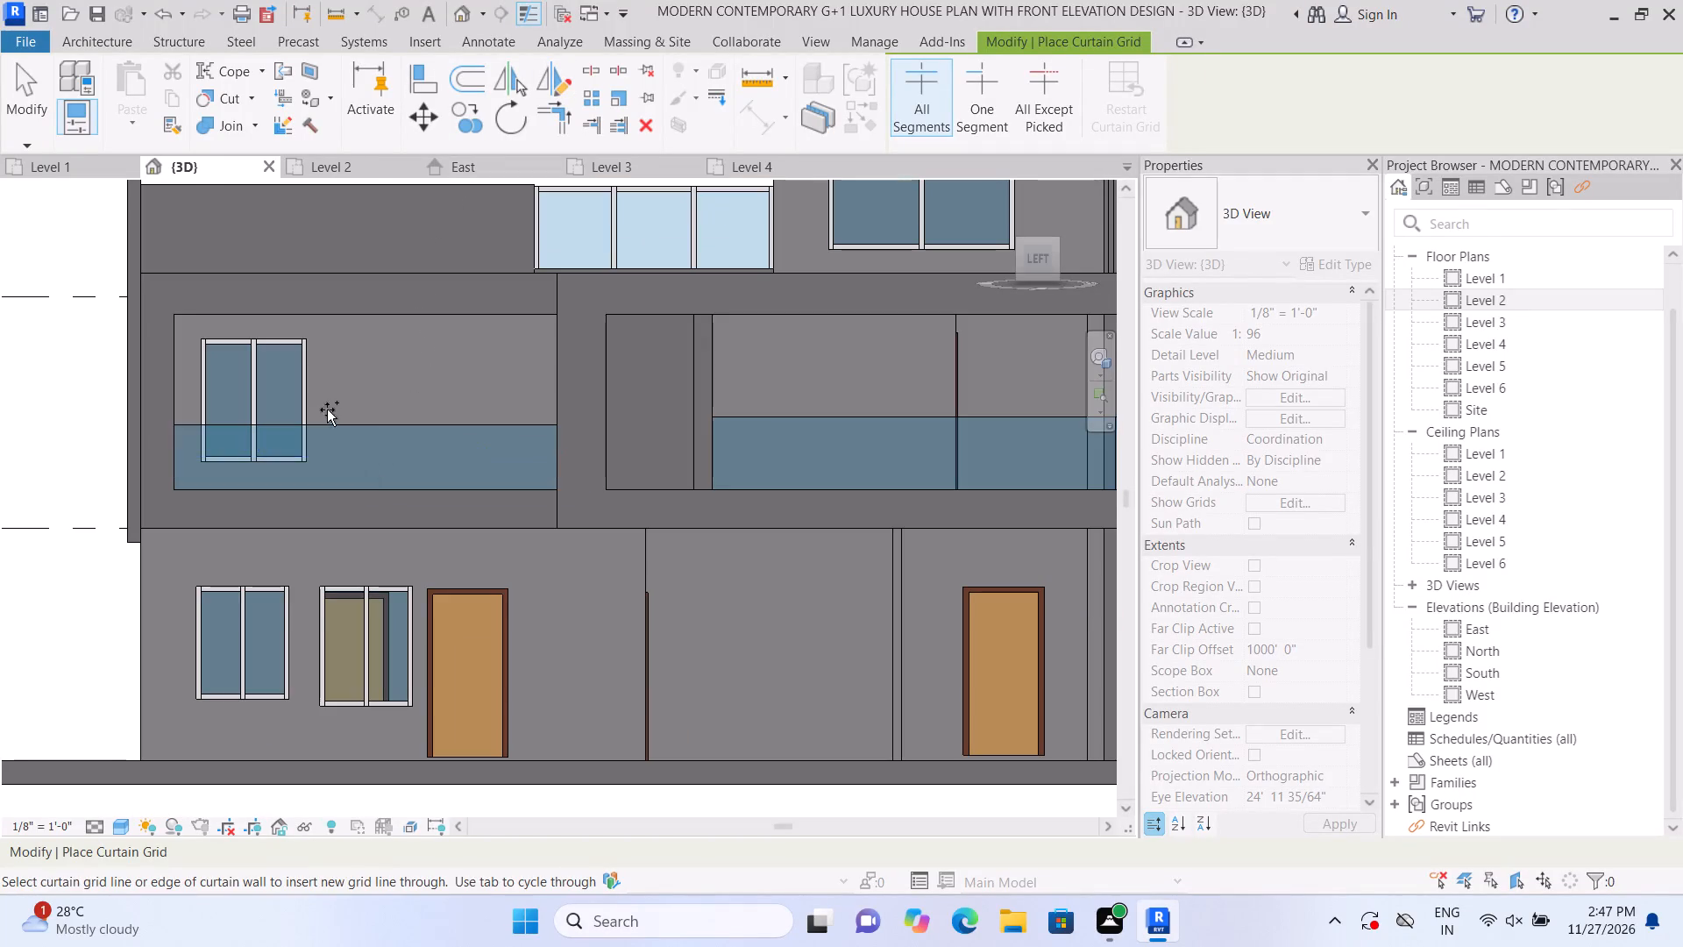
scroll(323, 413, "up", 1)
left_click(104, 34)
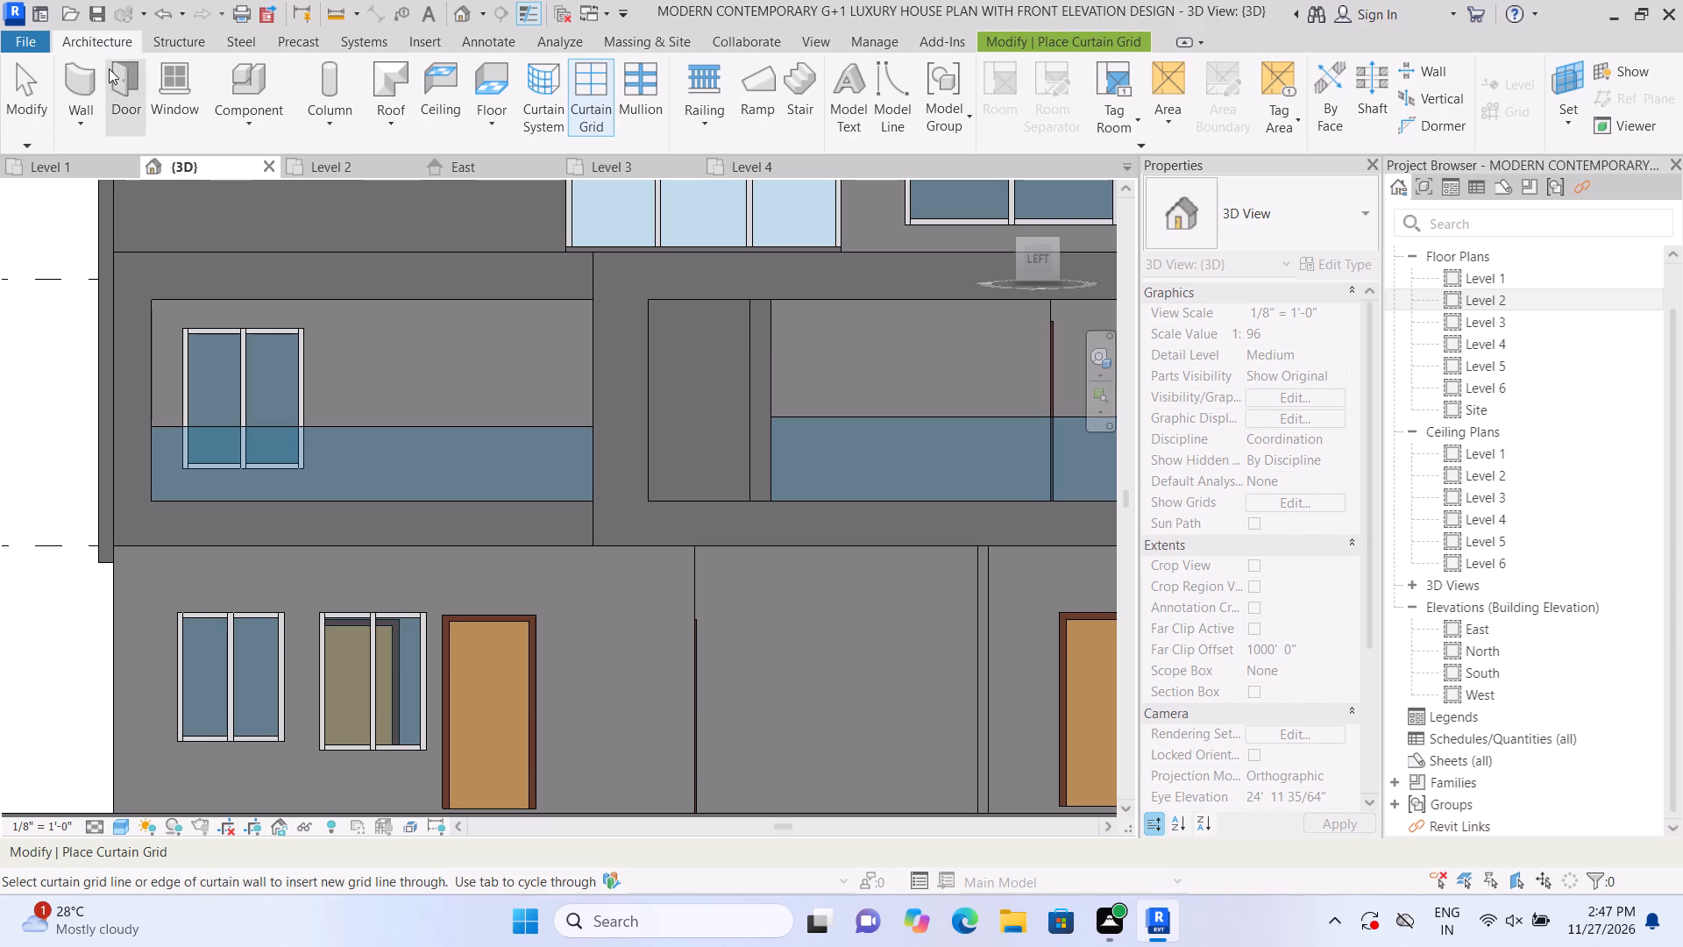
left_click(253, 438)
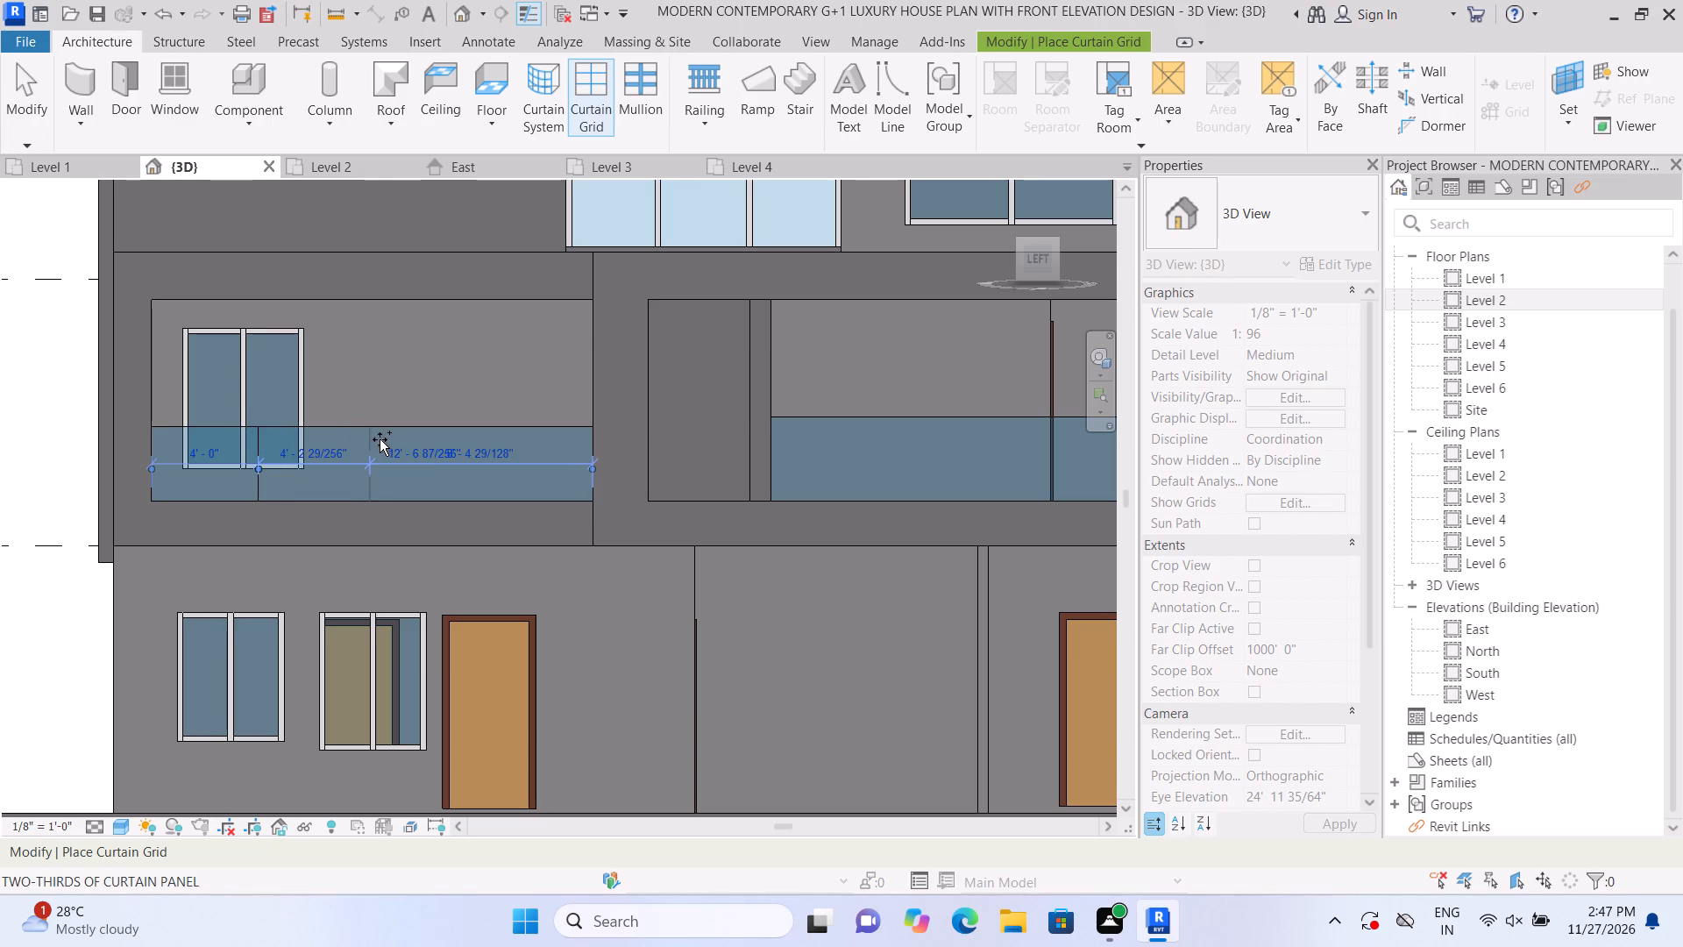
left_click(366, 442)
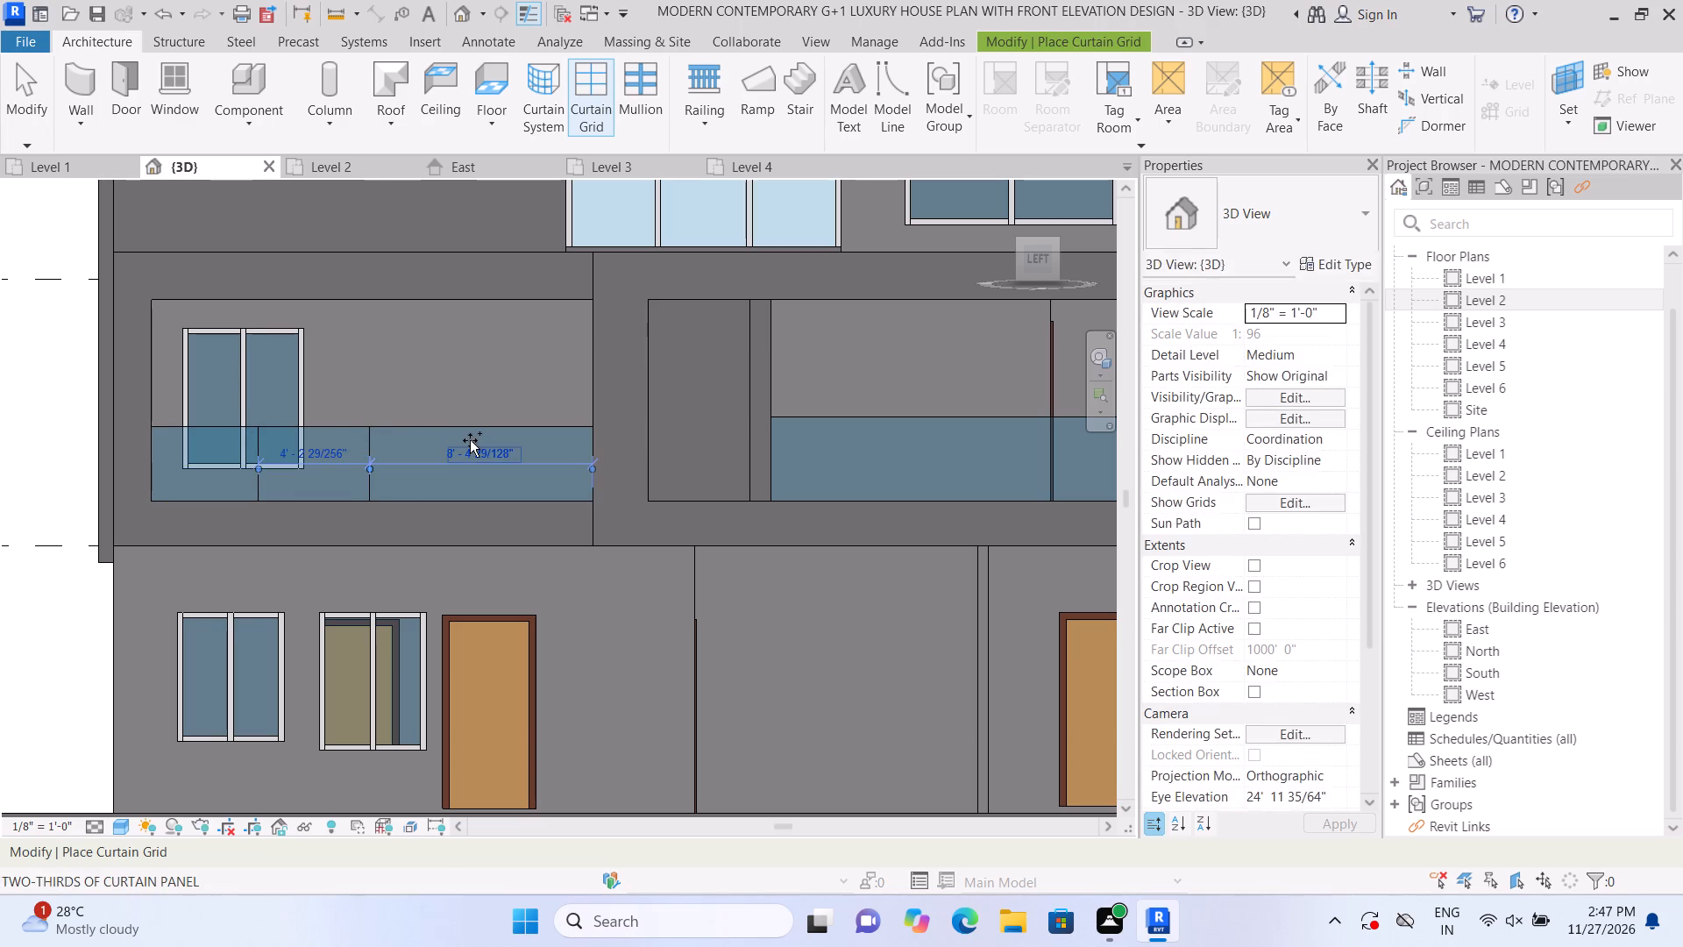
left_click(473, 428)
Add three vertical curtain grid lines to the left-side railing near the front corner, at about 4' 6" and then 4' 4" spacing.
middle_click_drag(305, 514, 37, 558)
middle_click_drag(388, 504, 166, 527)
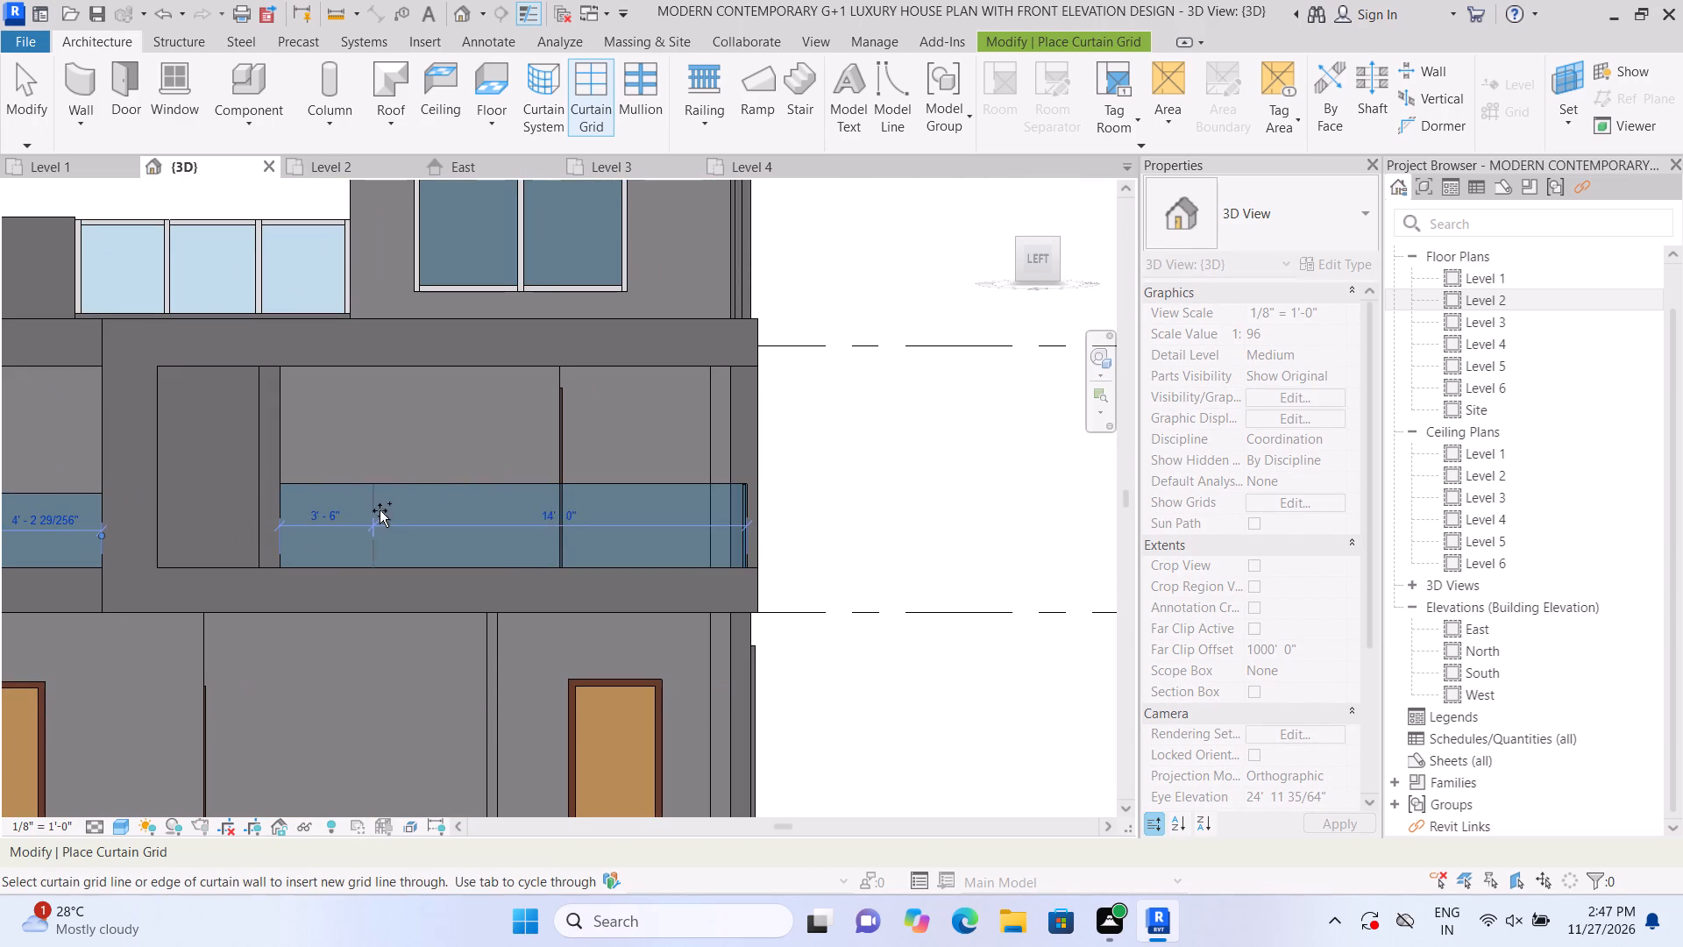
left_click(399, 502)
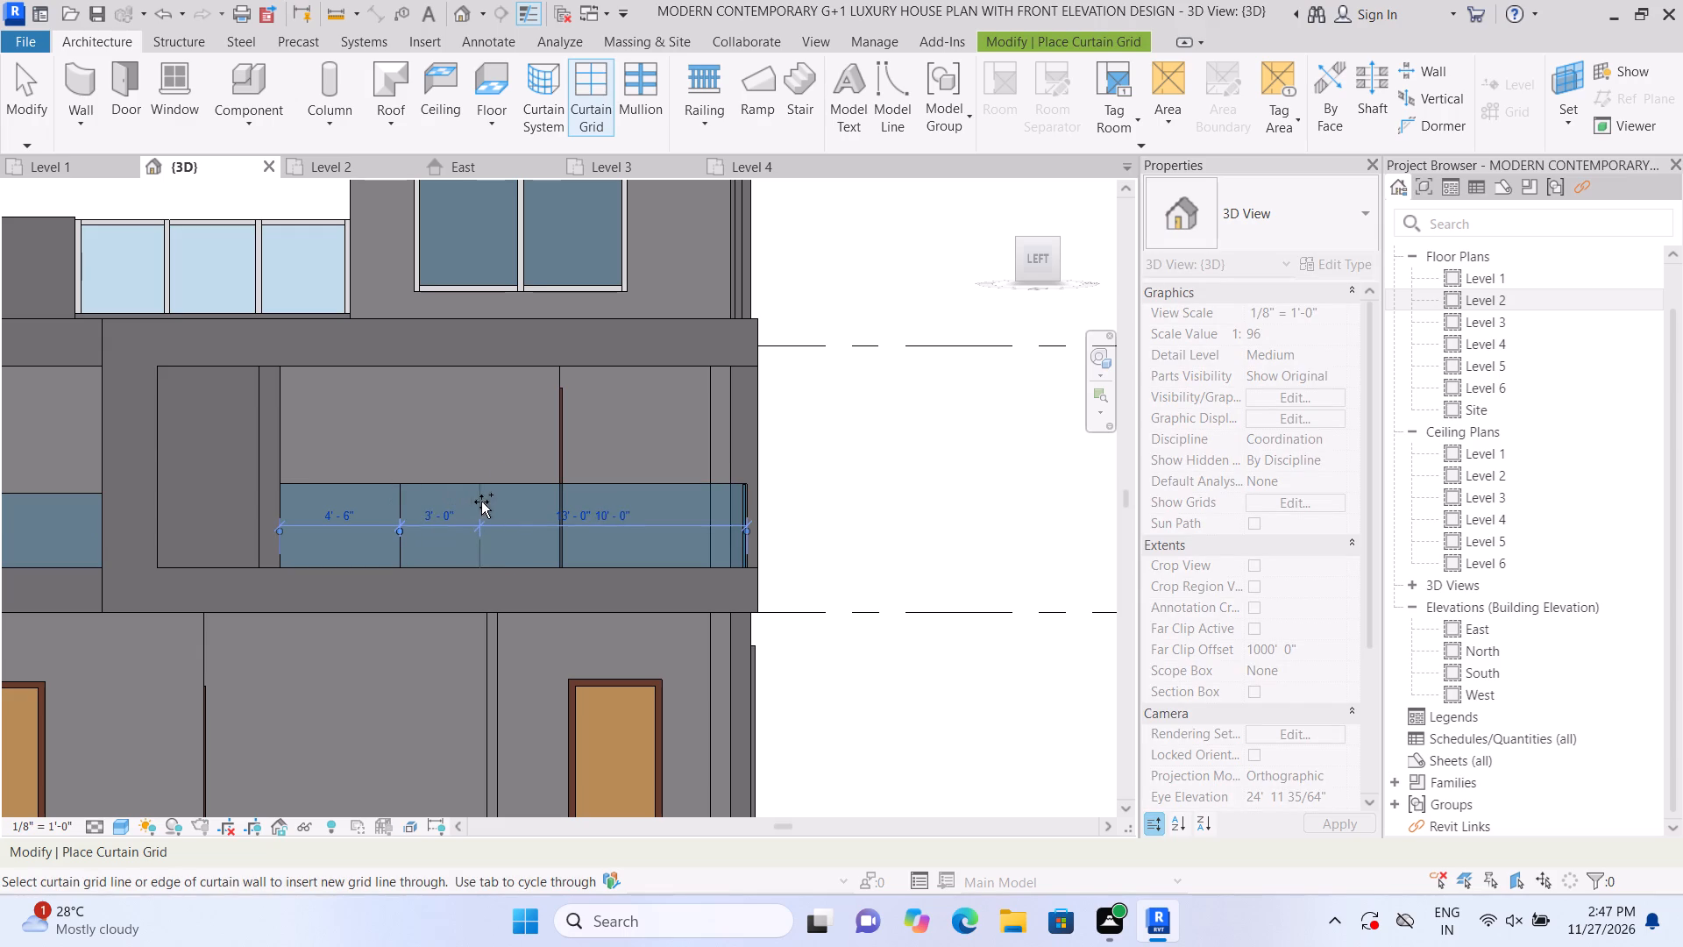
left_click(516, 498)
left_click(617, 490)
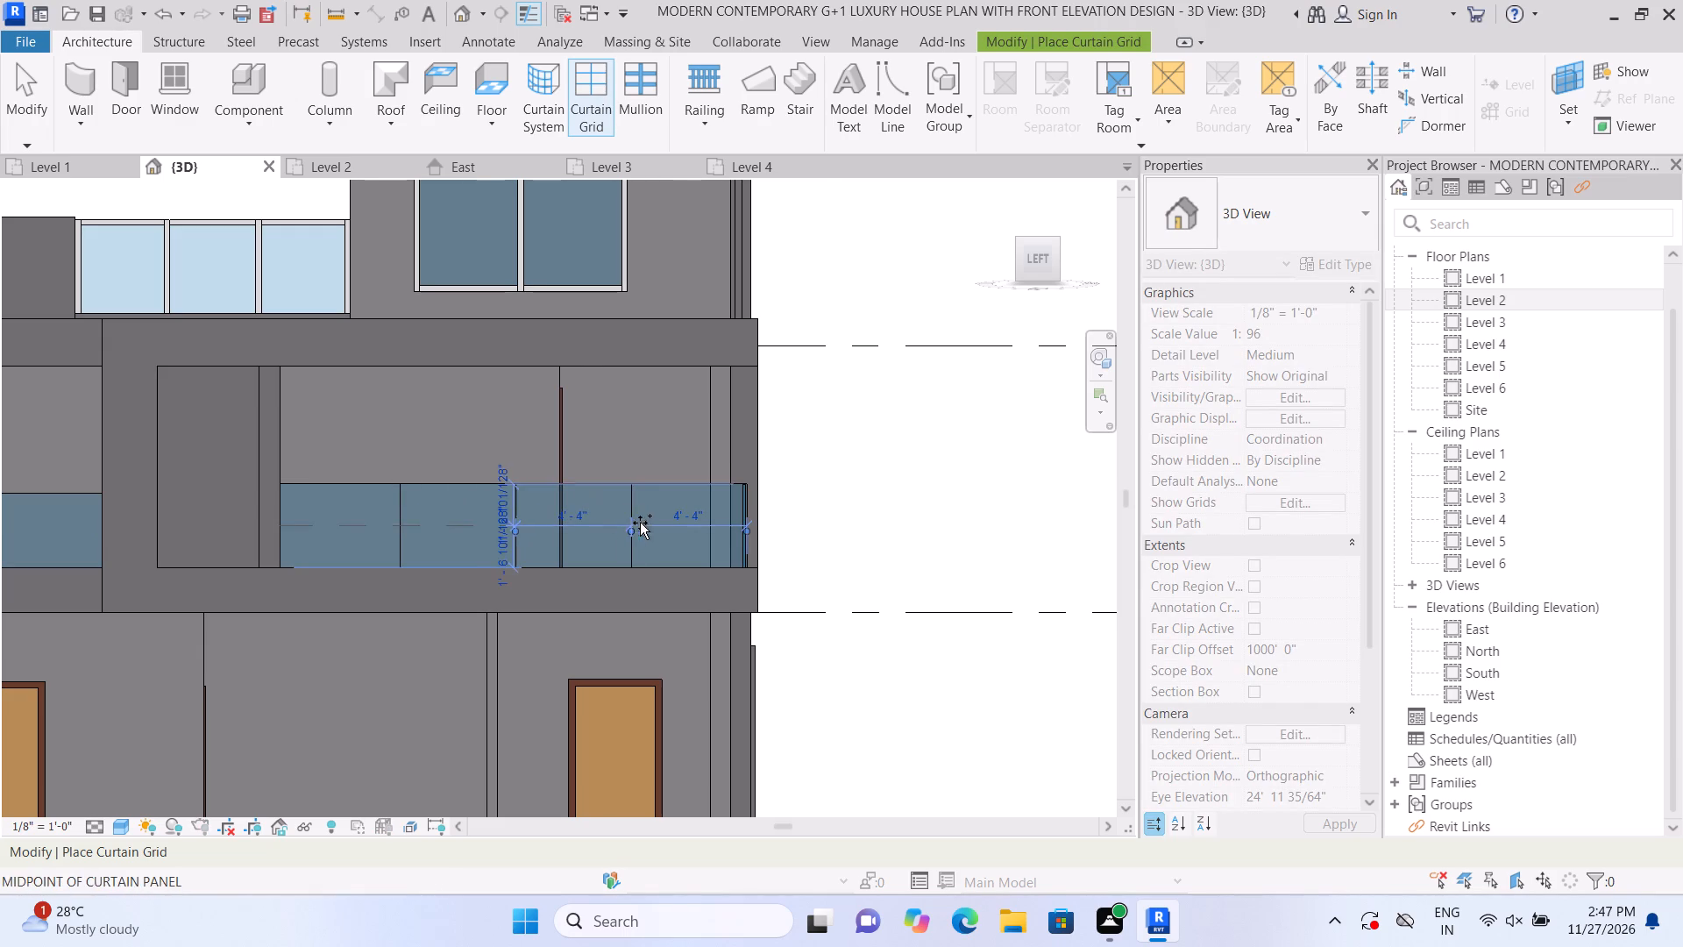
Divide the front-facing corner balcony railing into three panels with two vertical curtain grid lines, making the last two panels about 3' 8 1/2" wide.
middle_click_drag(621, 547, 591, 548)
middle_click_drag(791, 530, 701, 545)
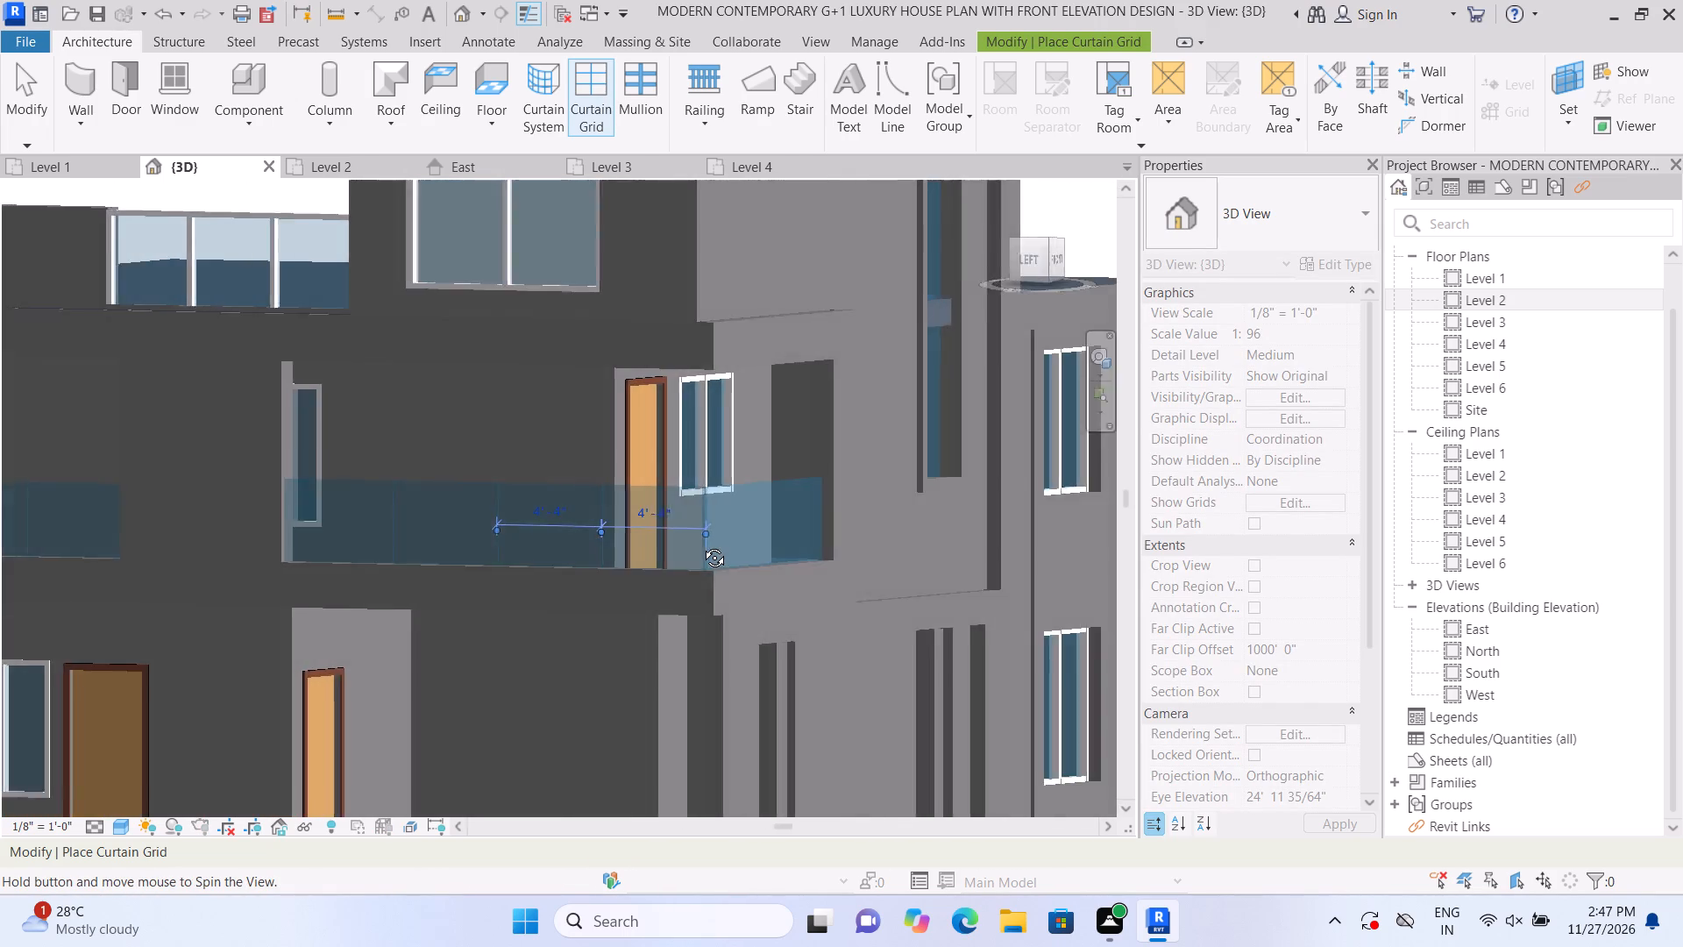
middle_click_drag(701, 545, 564, 559)
scroll(728, 522, "up", 3)
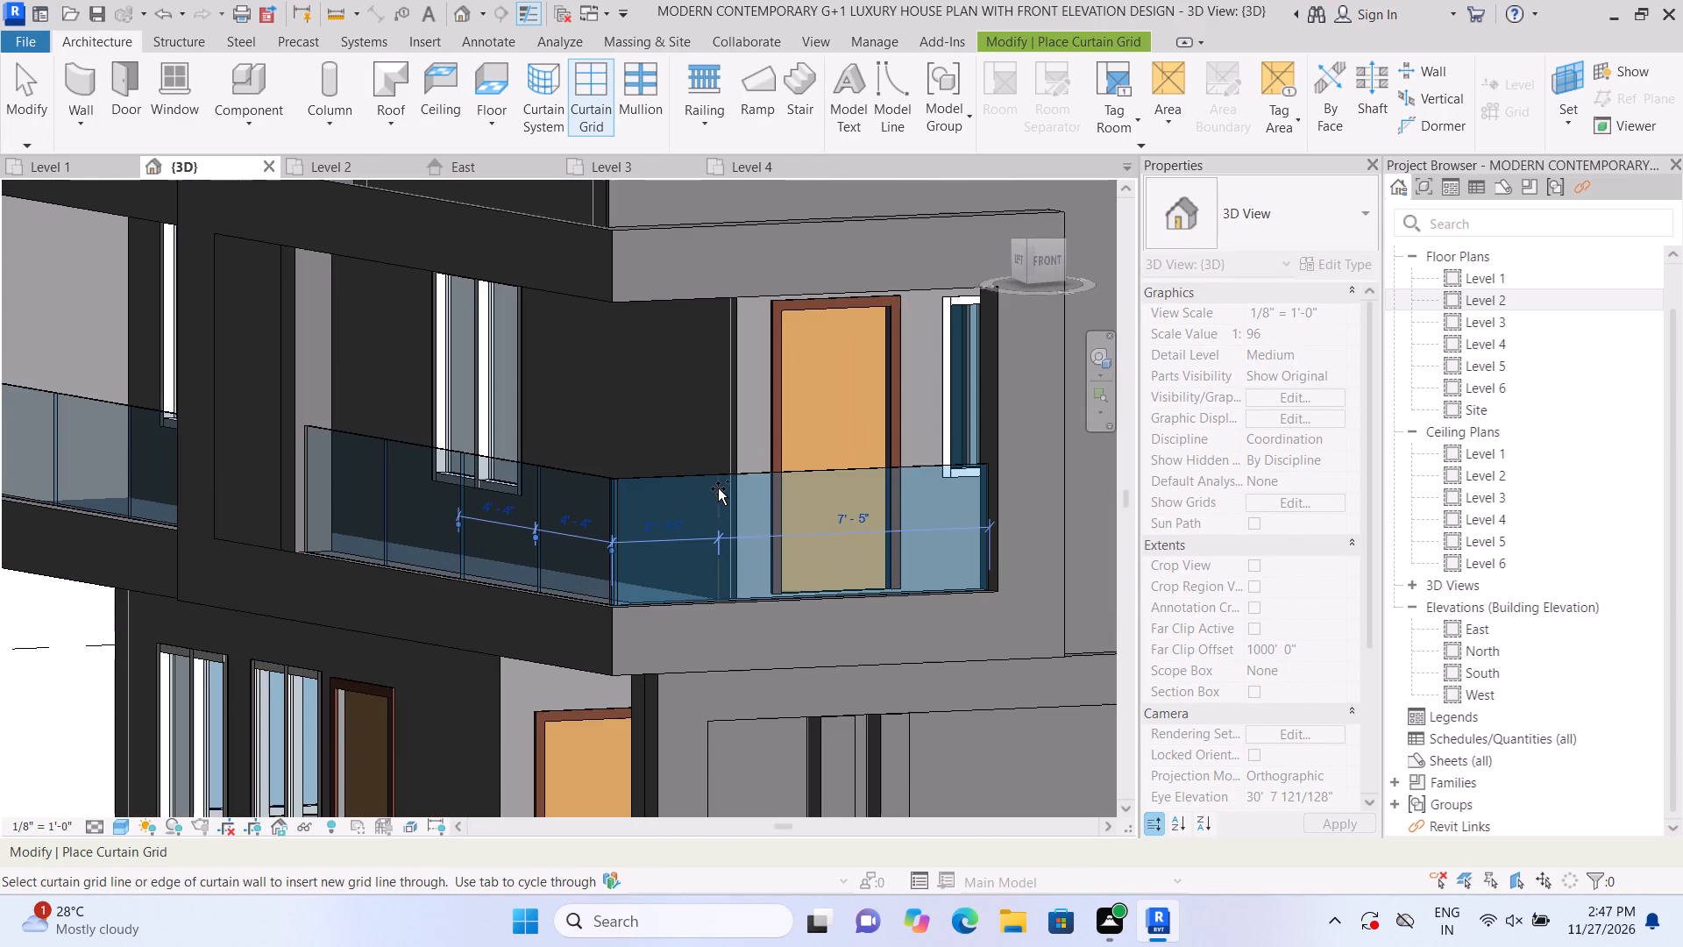
left_click(718, 488)
left_click(863, 474)
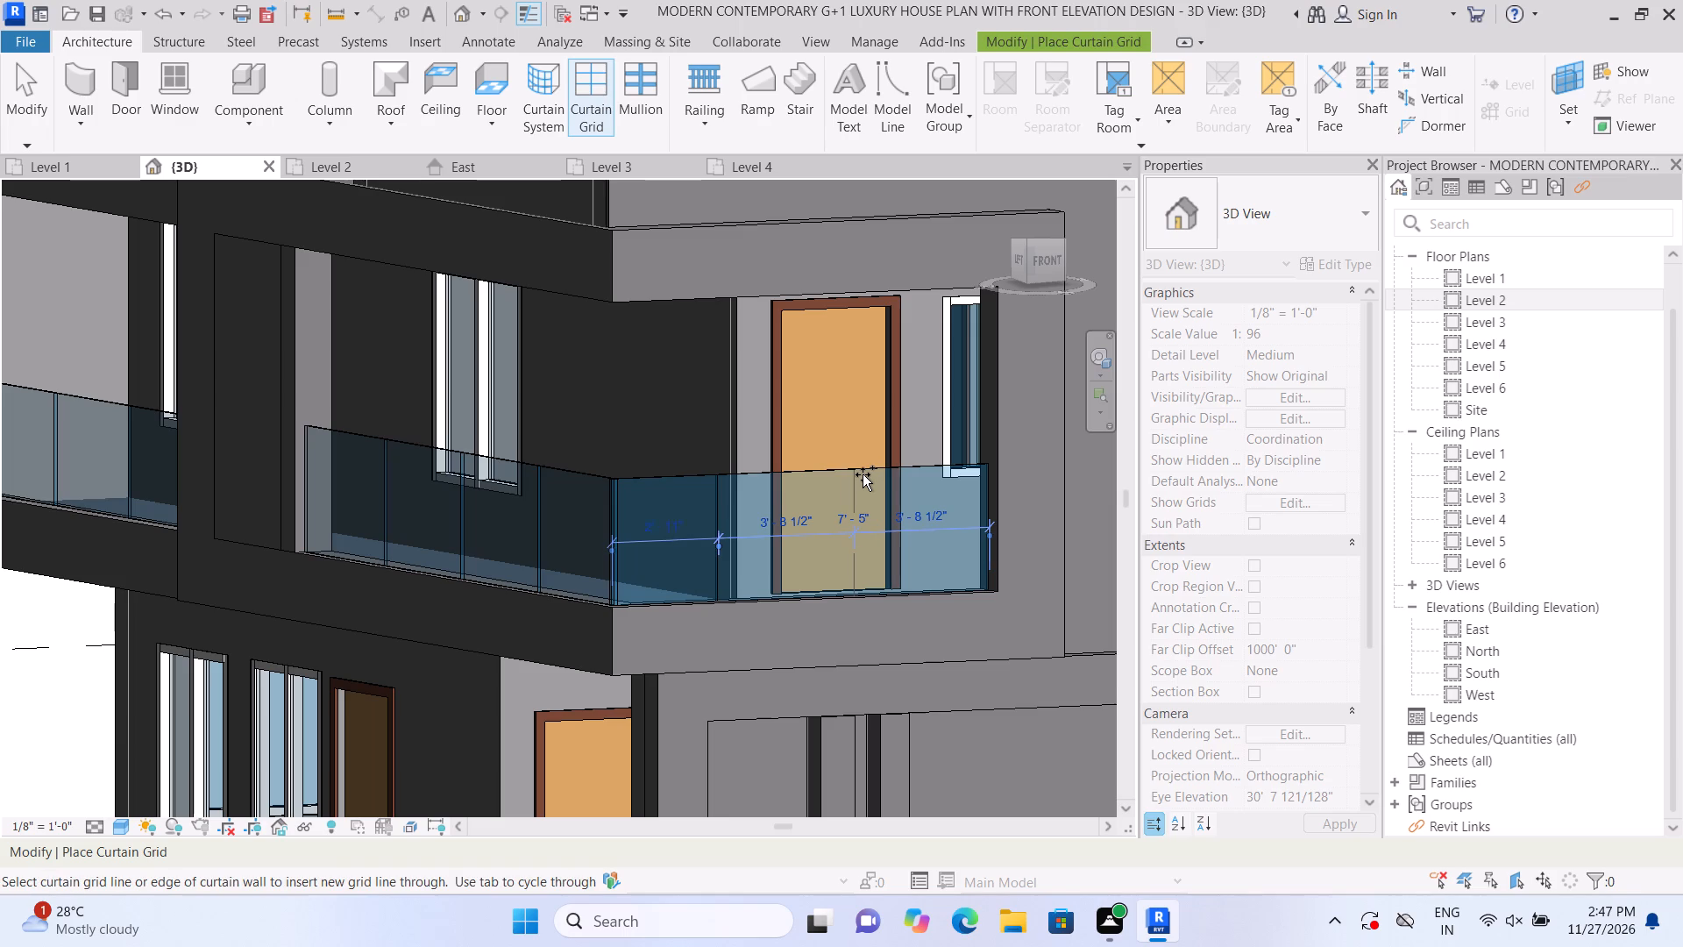
scroll(863, 474, "down", 3)
key("Escape")
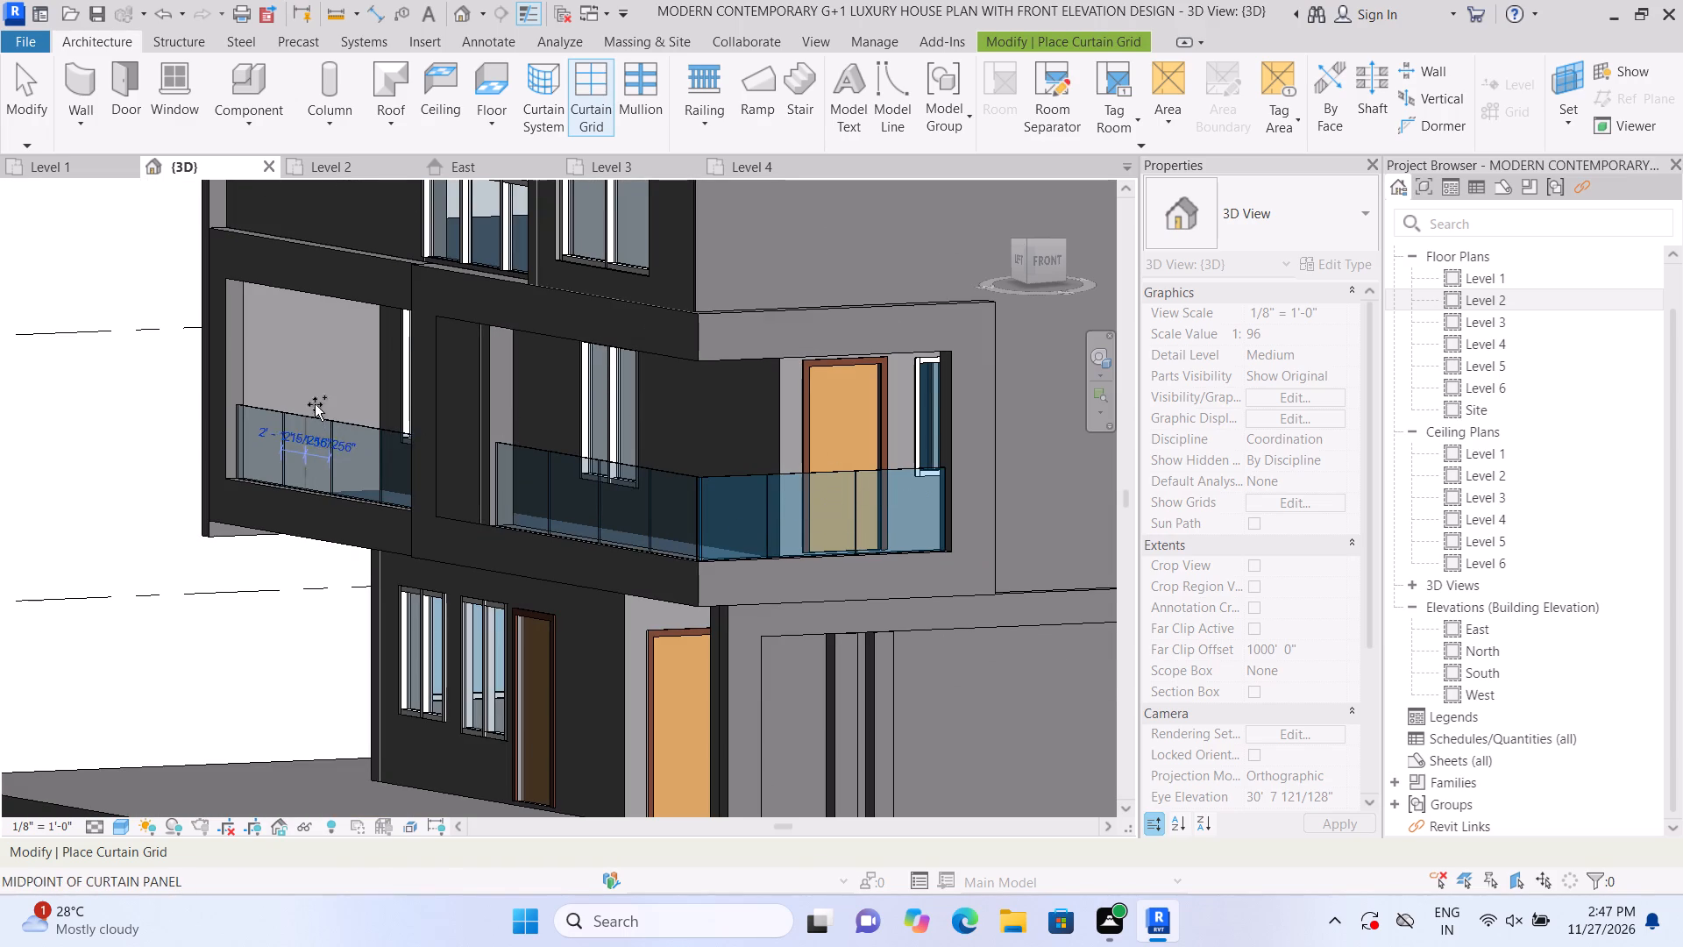
key("Escape")
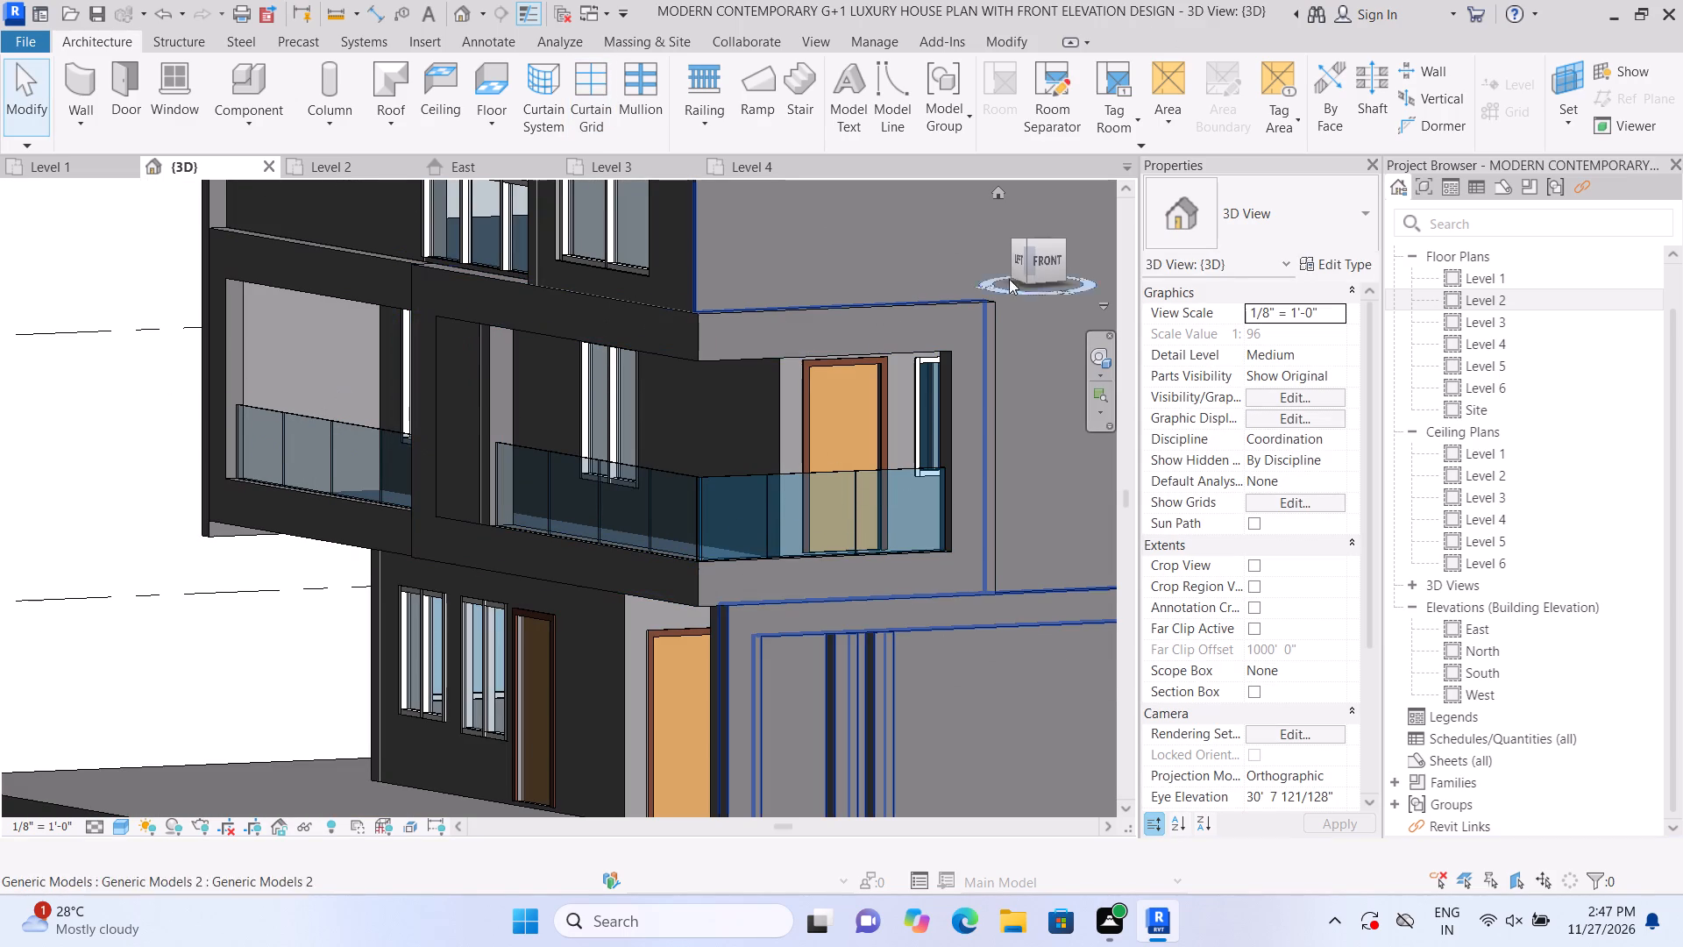
Place 2.5" x 5" rectangular mullions on the rear left-side railing's top edge, both ends and three vertical grid lines.
left_click(1017, 260)
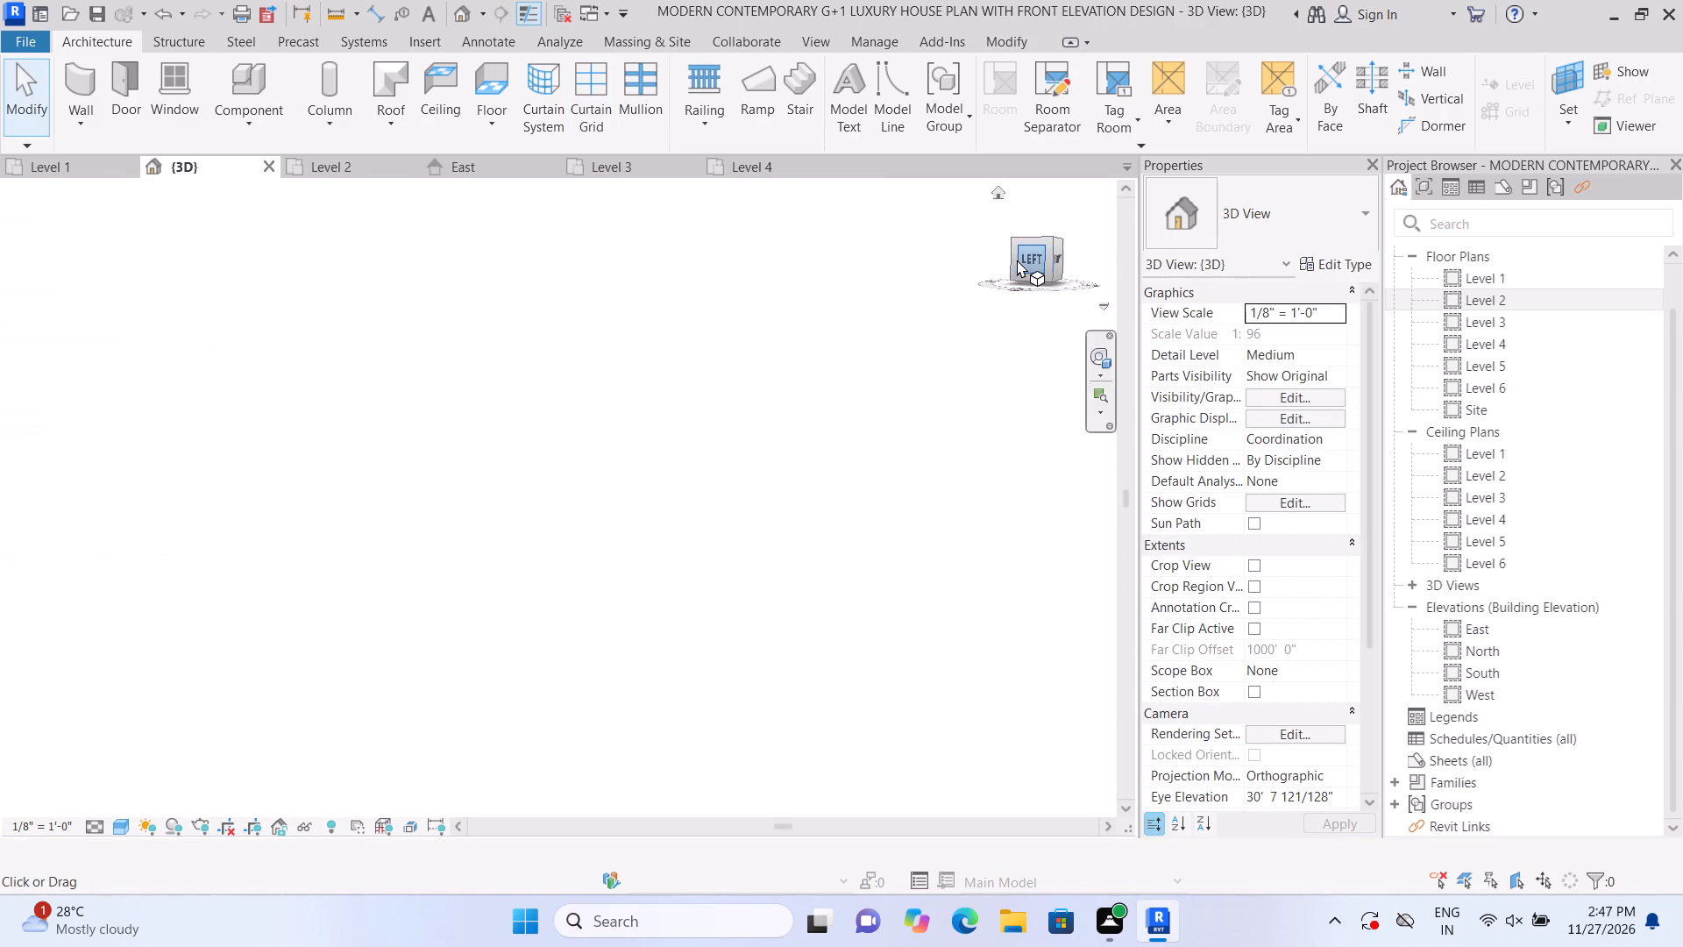
scroll(486, 504, "up", 2)
scroll(969, 523, "up", 2)
scroll(737, 578, "up", 2)
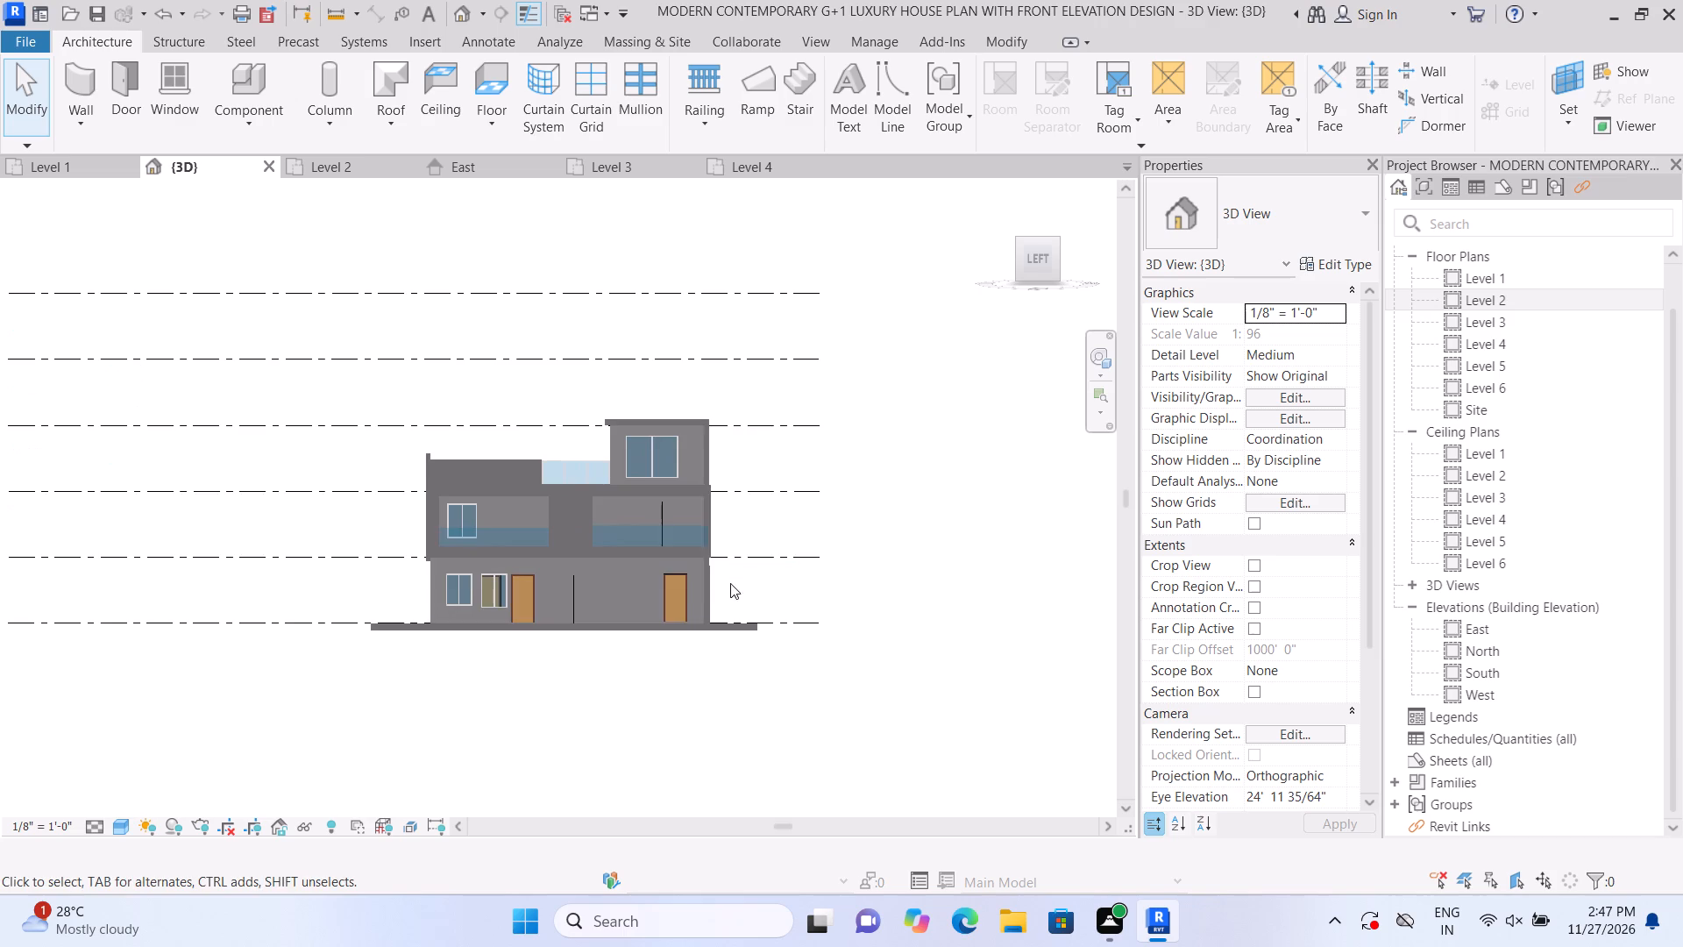
scroll(730, 583, "up", 2)
scroll(532, 380, "up", 3)
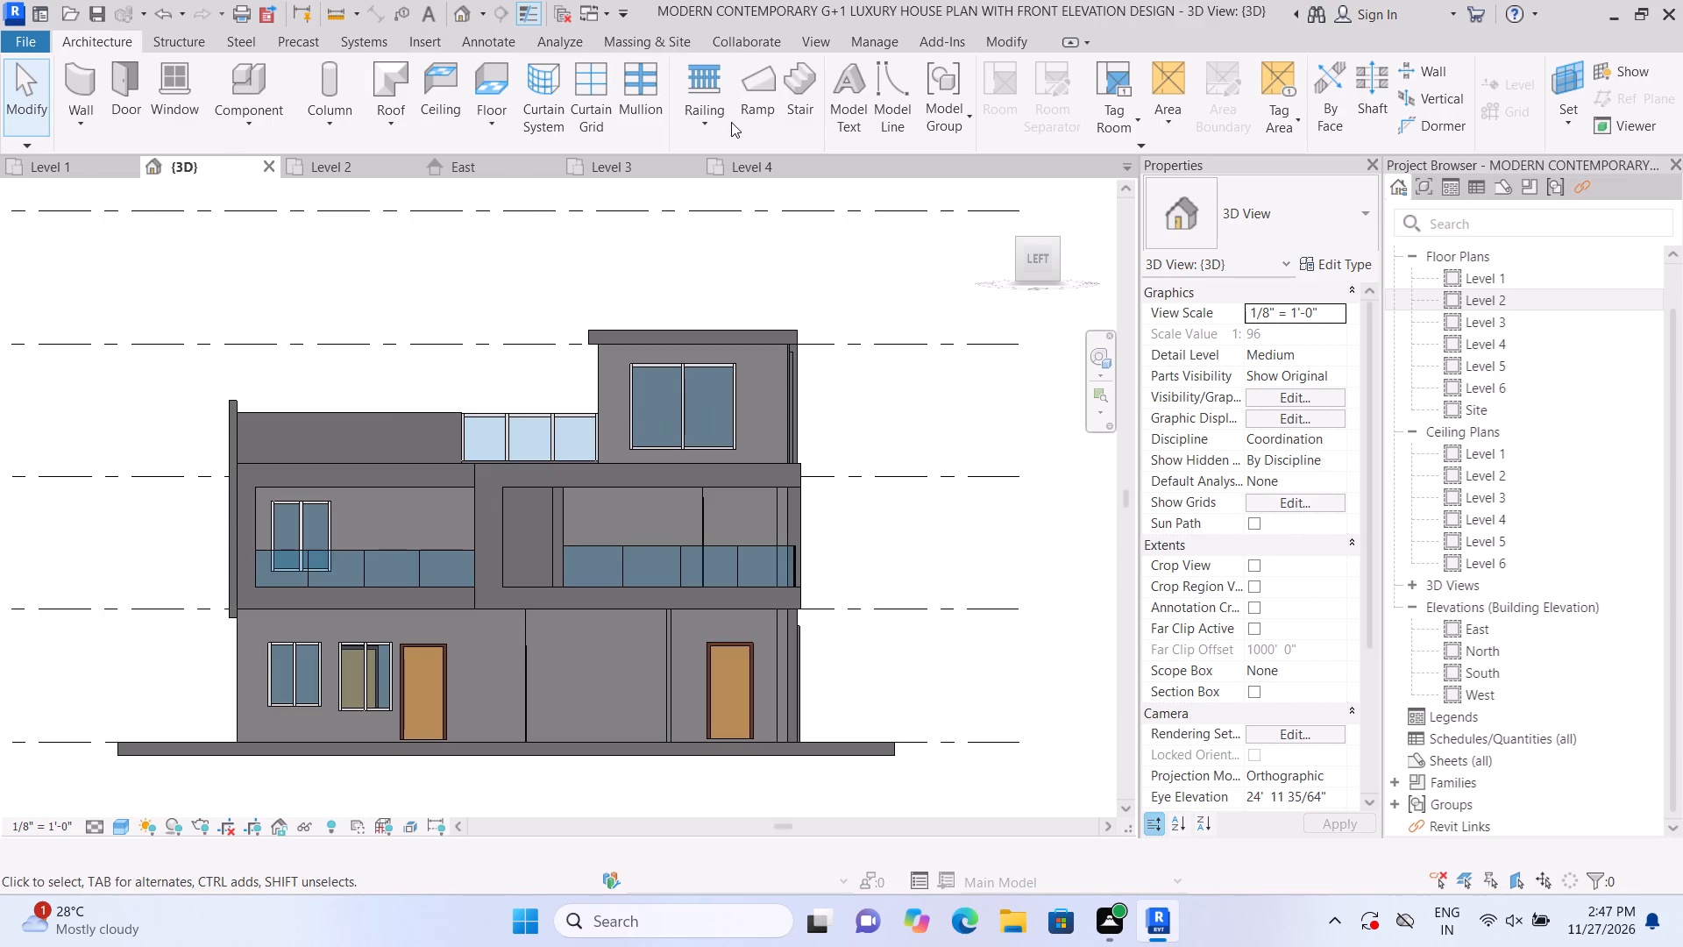
left_click(638, 112)
scroll(396, 518, "up", 2)
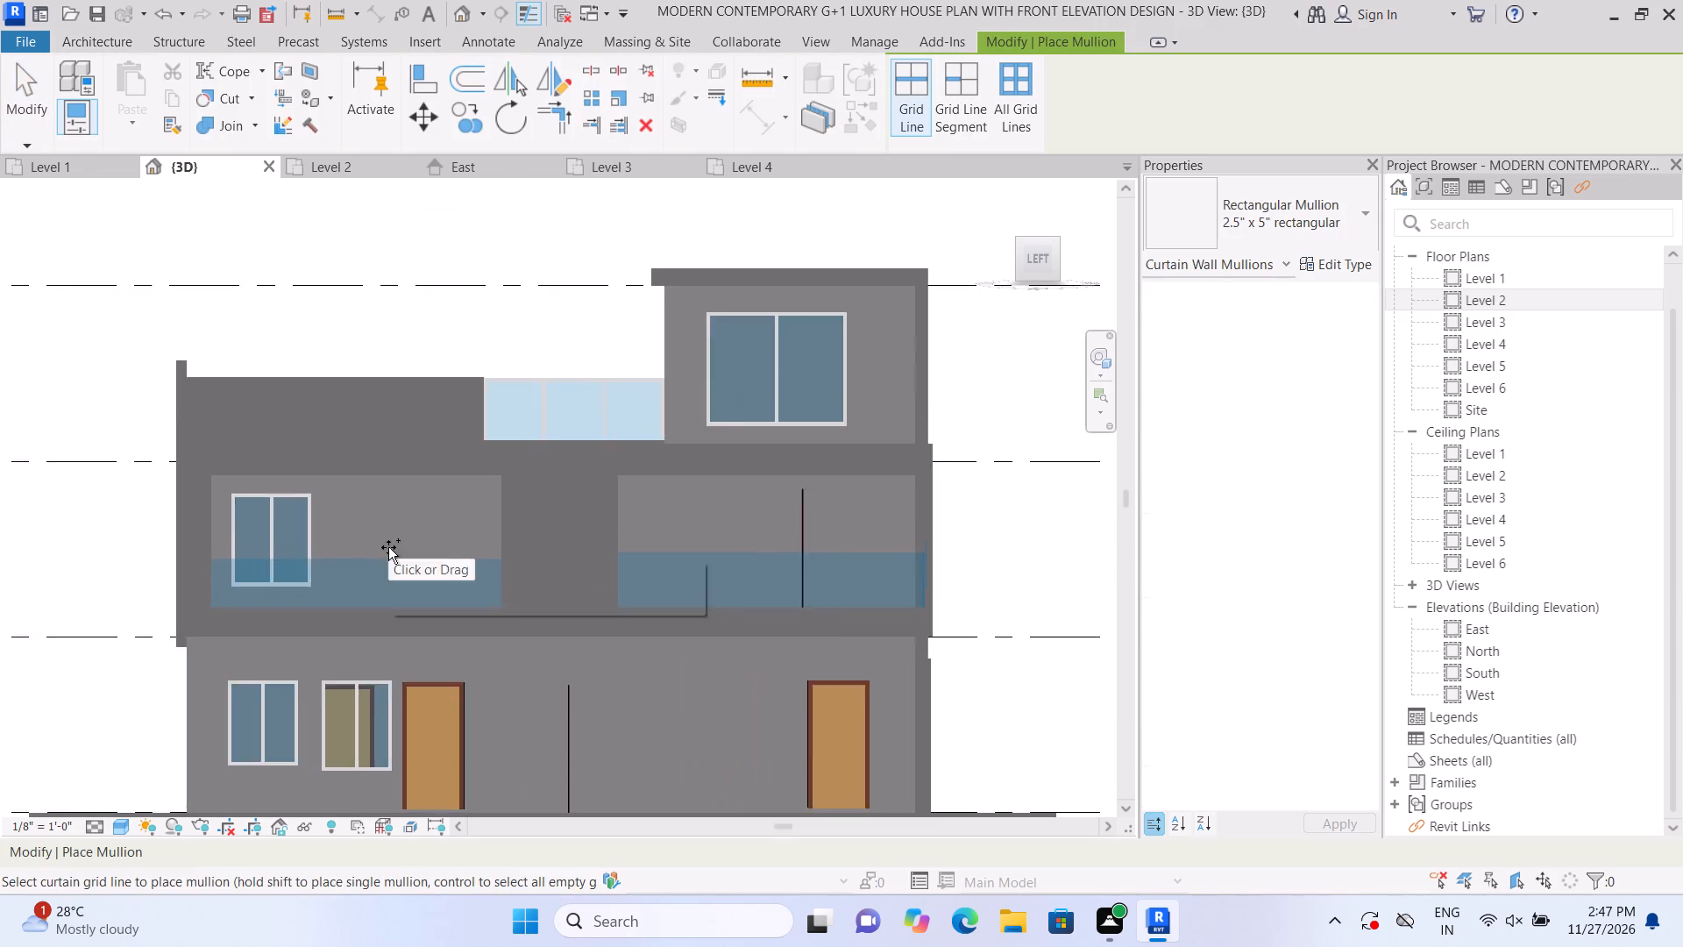
scroll(388, 547, "up", 2)
left_click(390, 556)
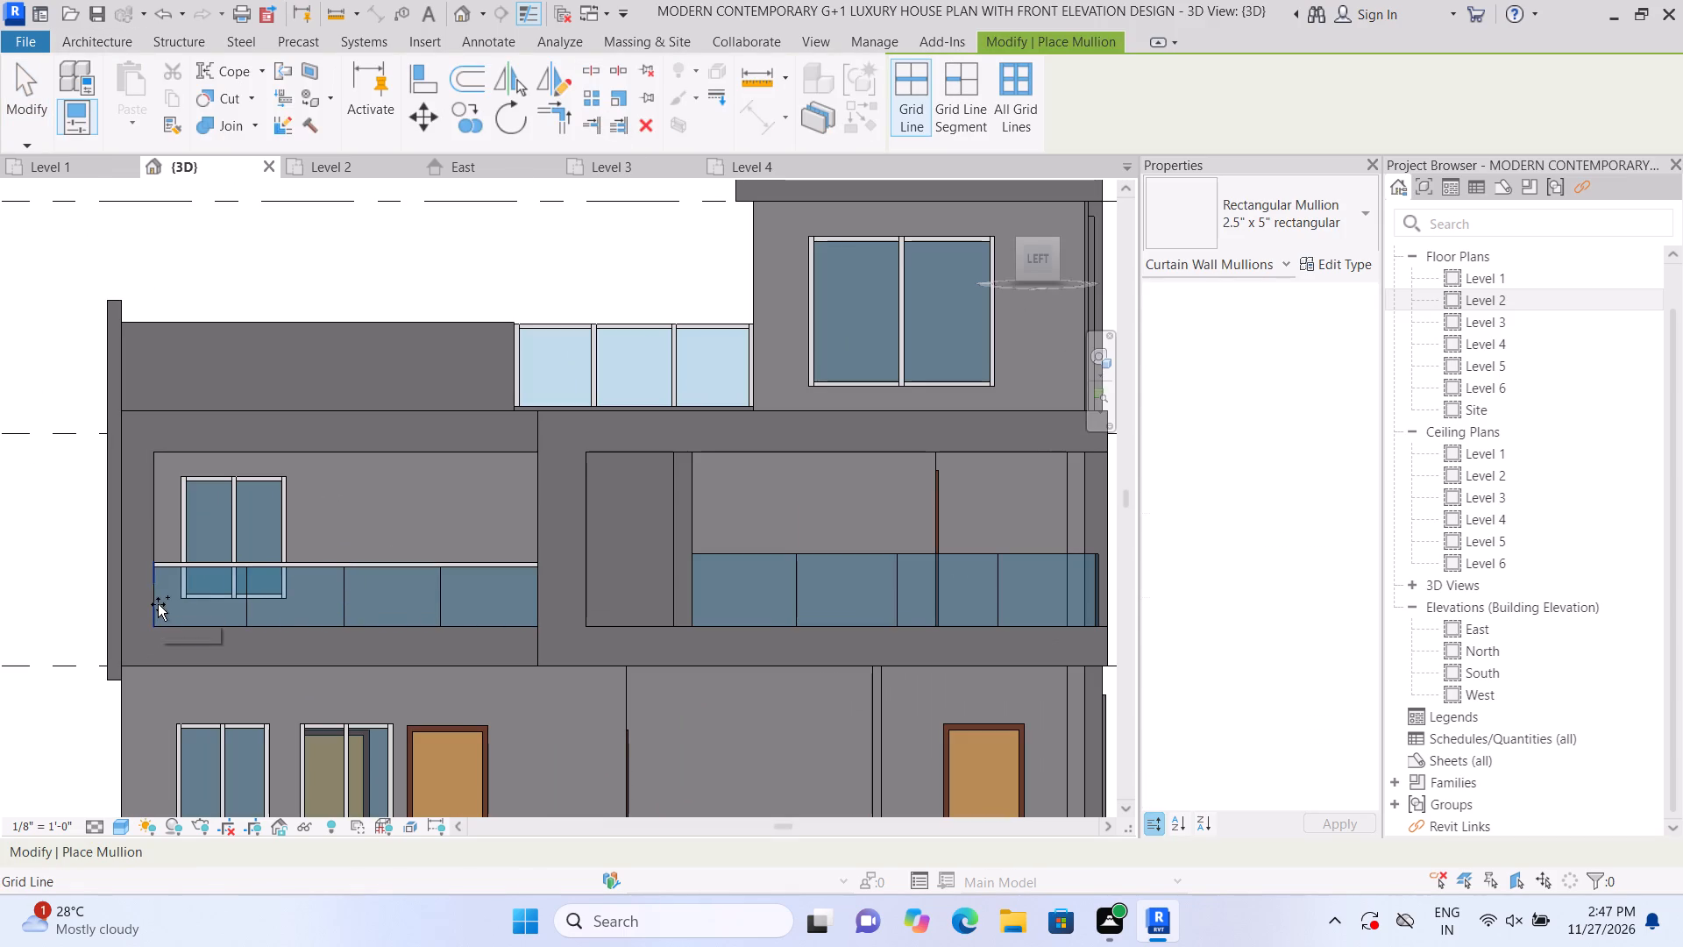
left_click(158, 604)
left_click(238, 604)
left_click(327, 605)
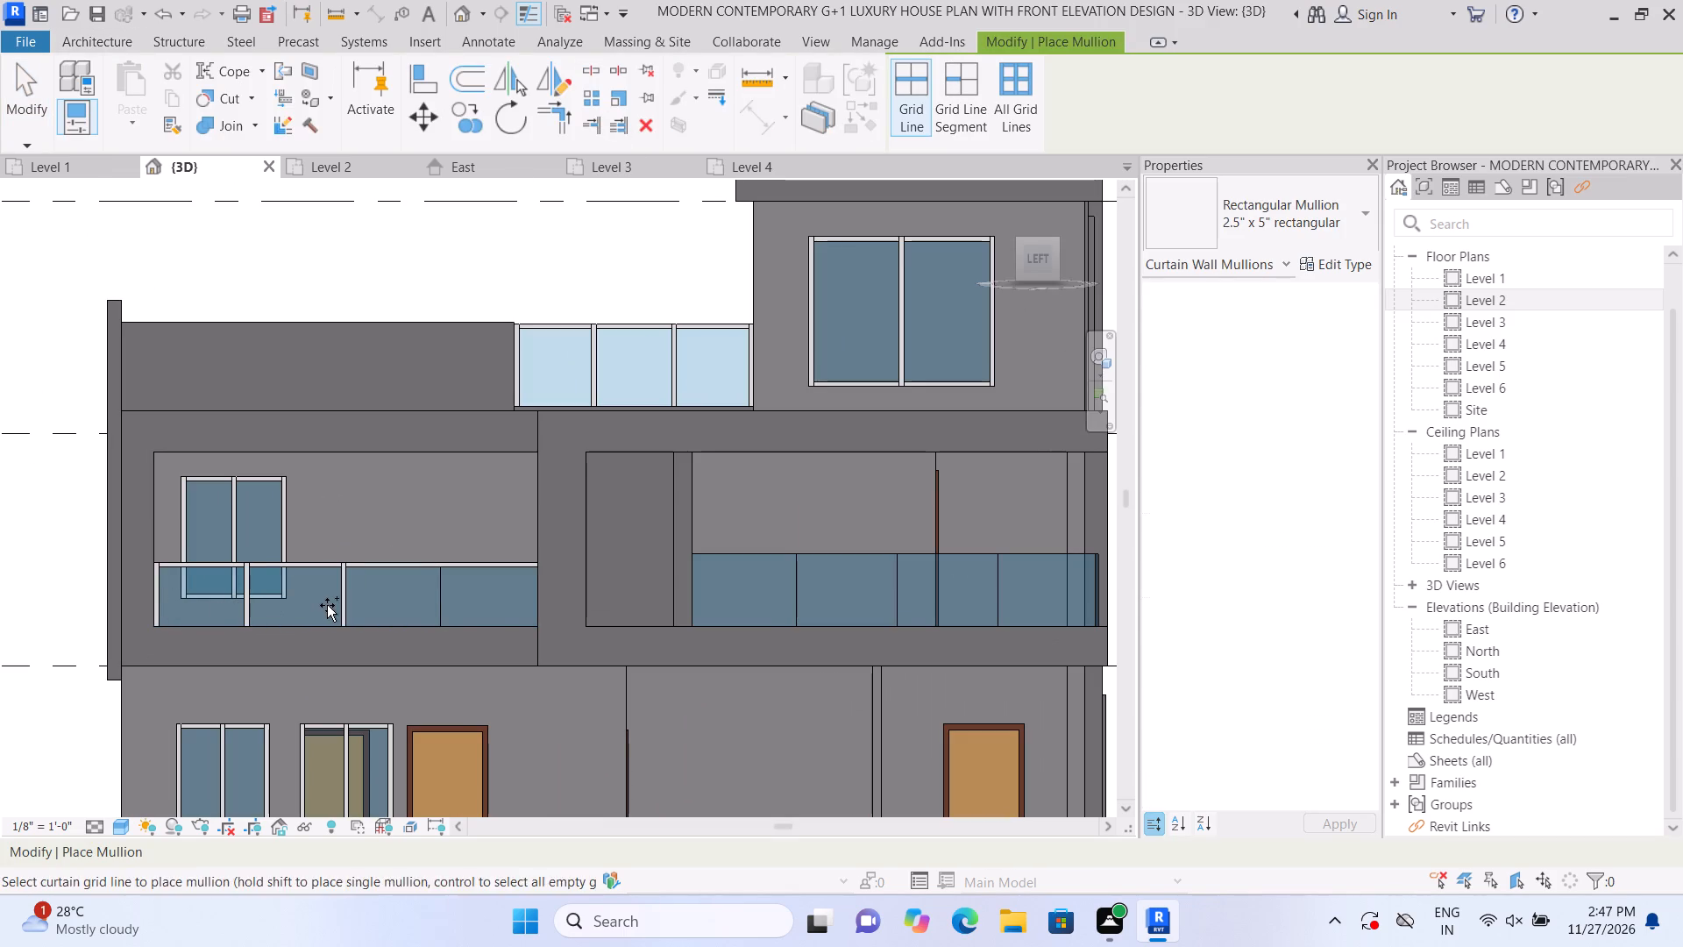
left_click(444, 609)
left_click(536, 598)
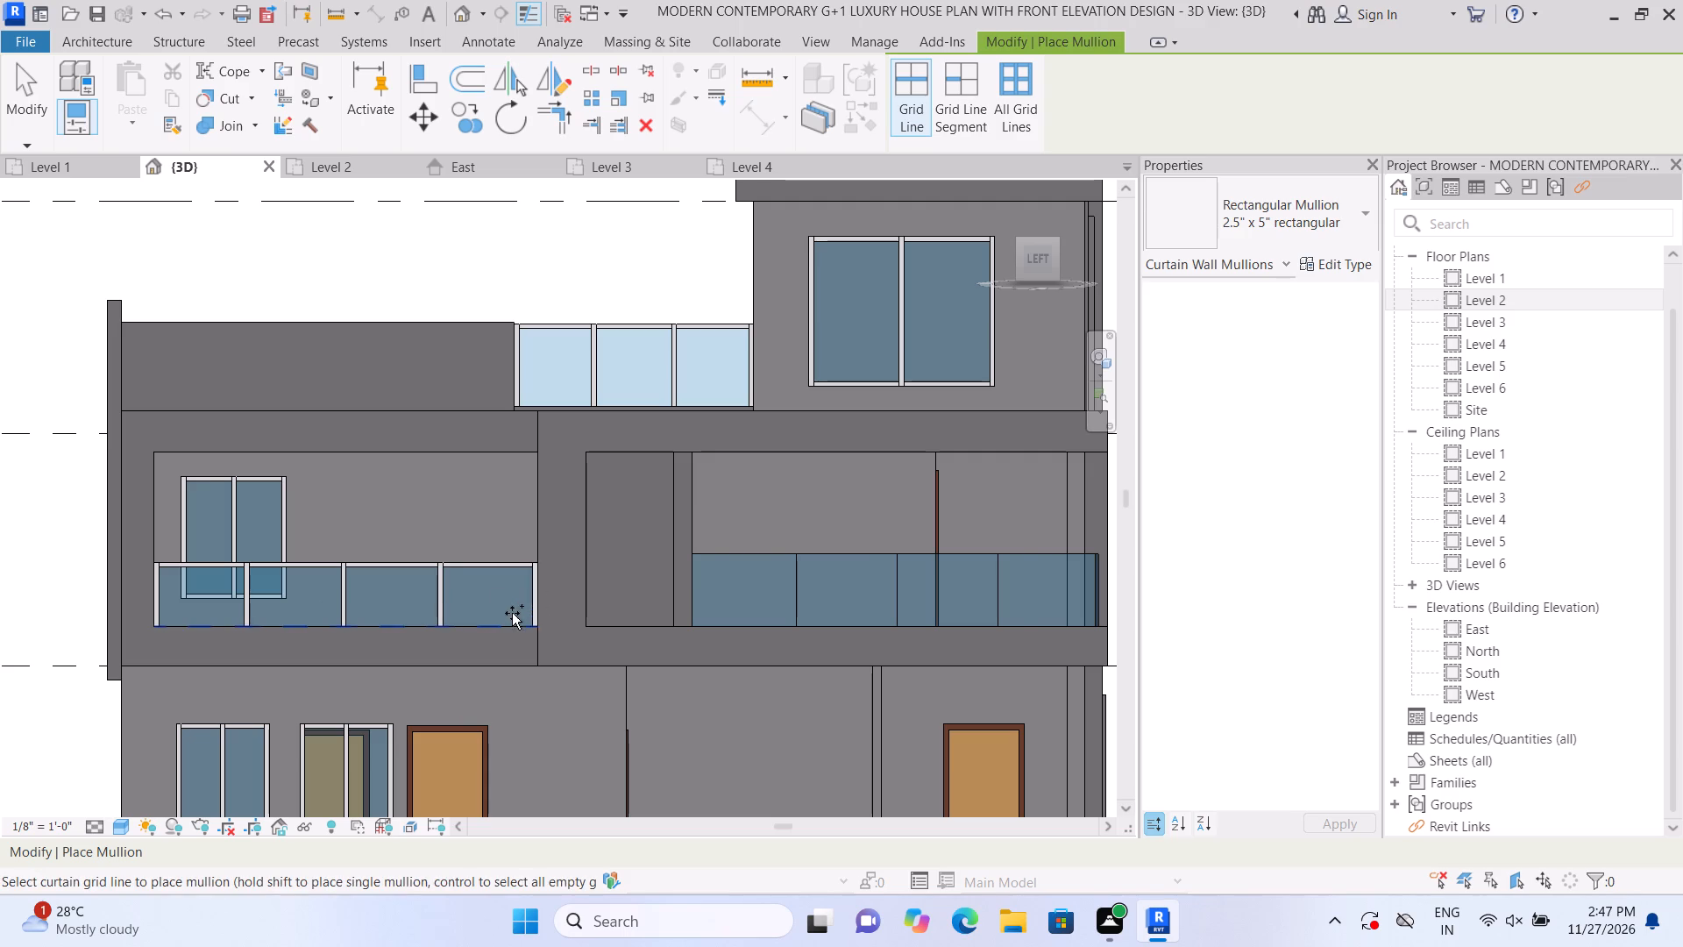
Place 2.5" x 5" rectangular mullions on the top edge, ends and vertical grid lines of the left-side railing near the front corner.
middle_click_drag(508, 609, 215, 570)
double_click(403, 548)
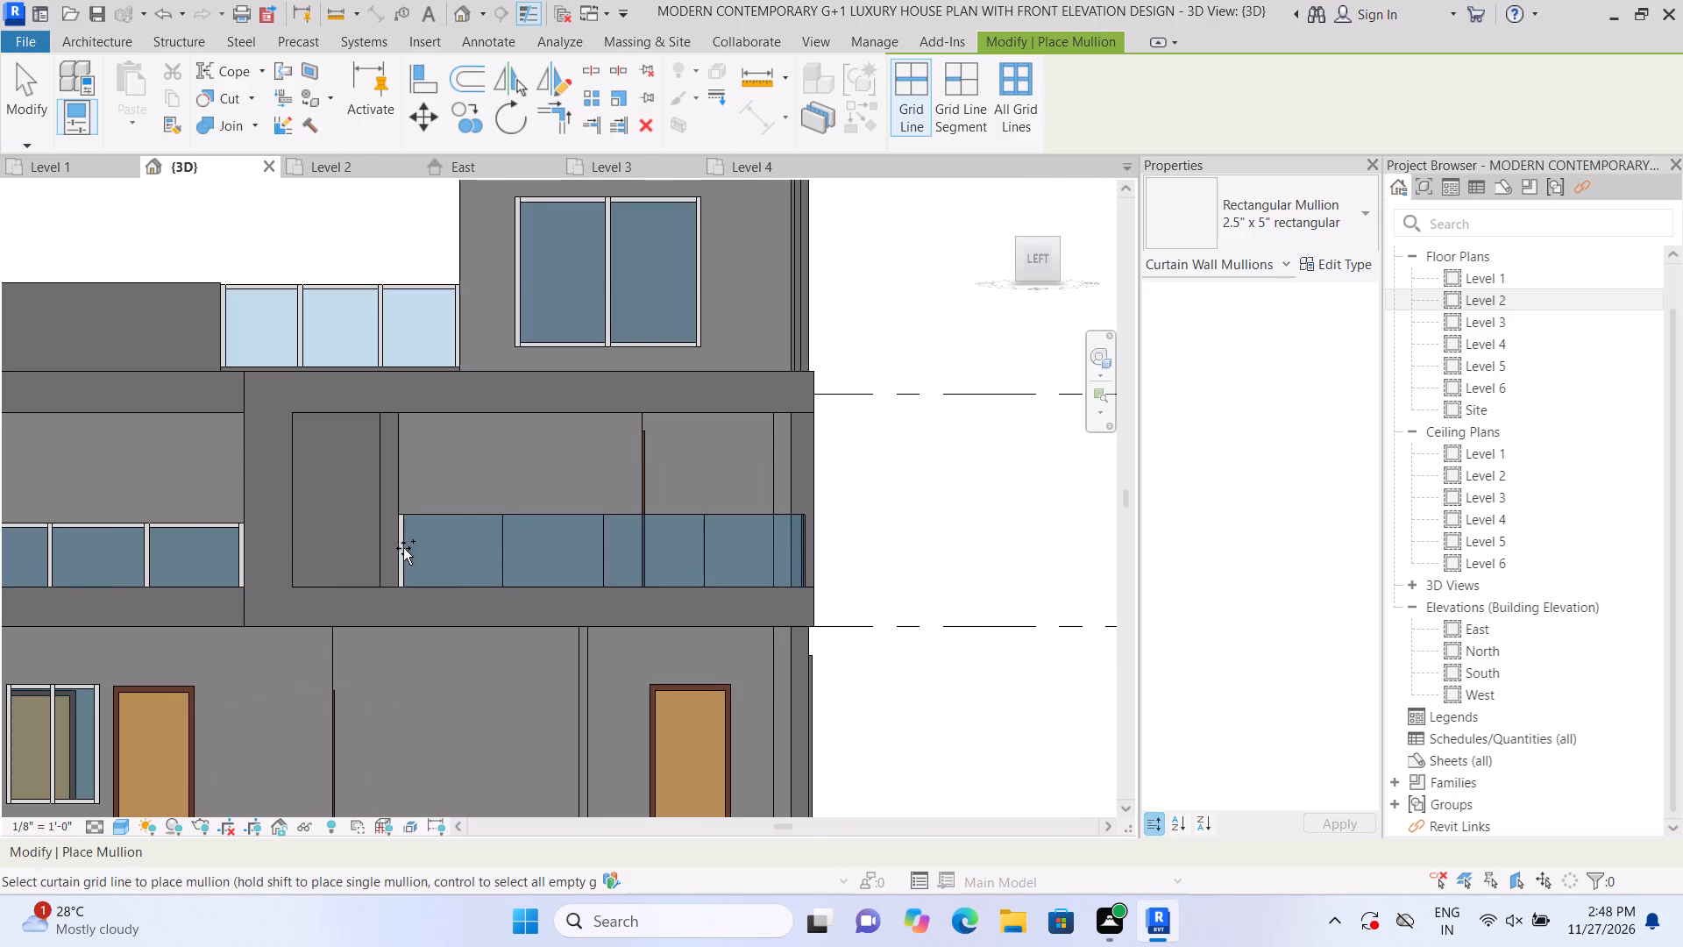
left_click(495, 551)
left_click(586, 542)
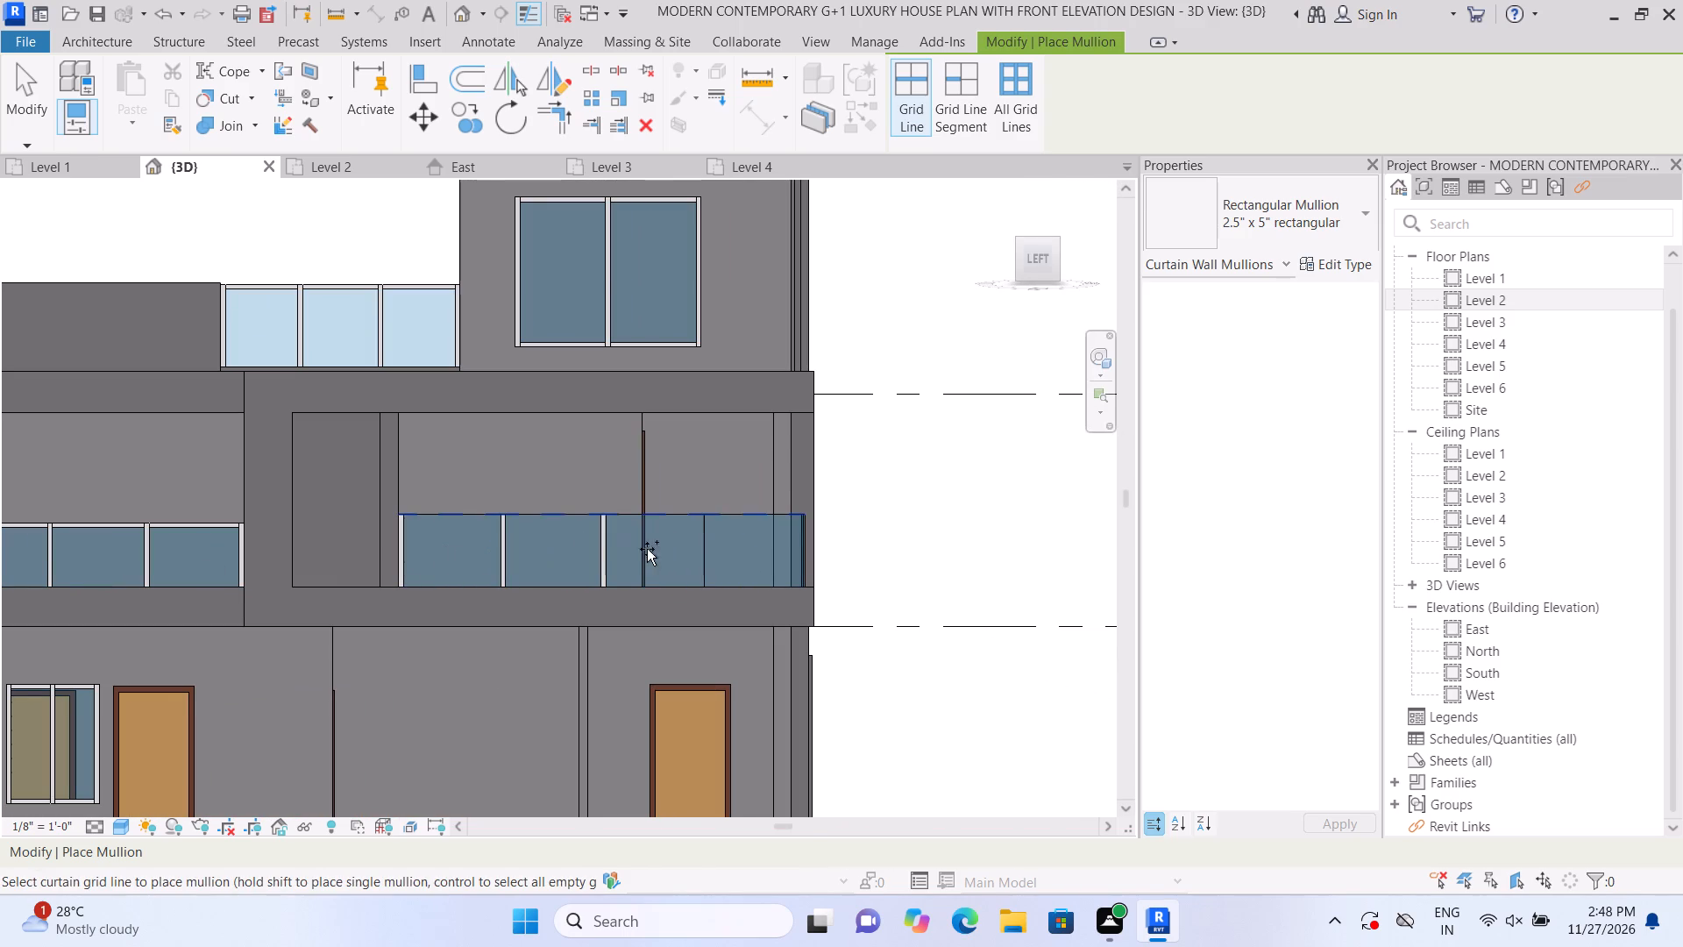
left_click(704, 550)
left_click(697, 521)
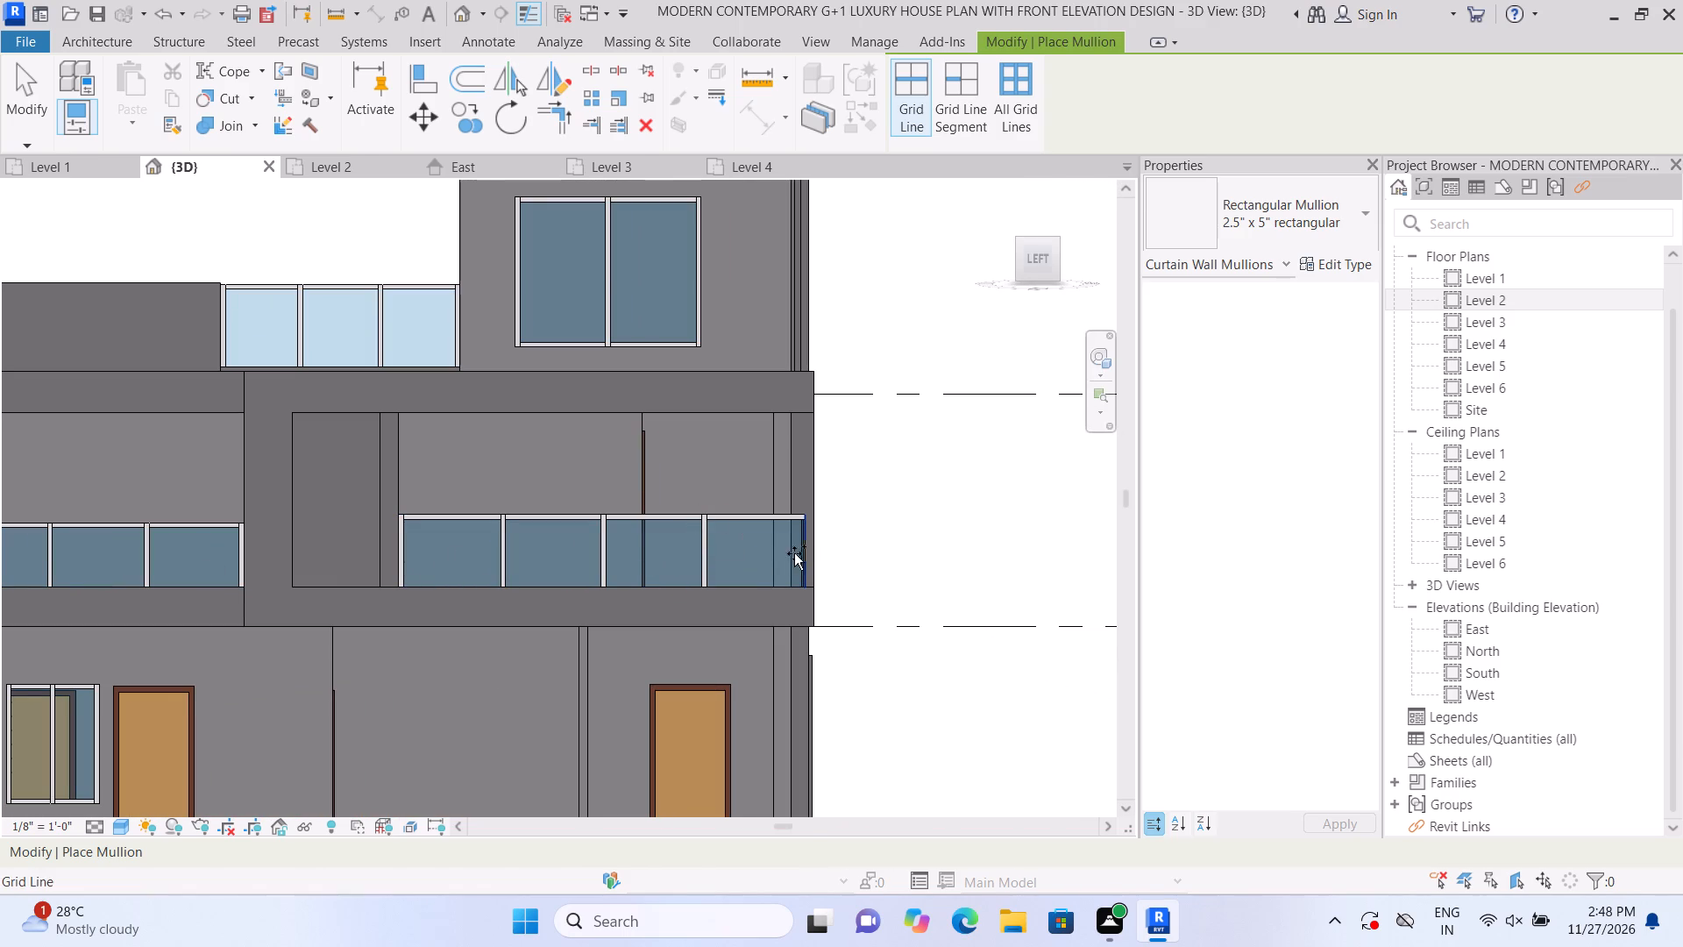
left_click(803, 554)
Place 2.5" x 5" rectangular mullions on the front-facing corner railing's two grid lines, far end and top edge.
scroll(847, 526, "down", 3)
middle_click_drag(862, 520, 756, 531)
scroll(353, 567, "up", 6)
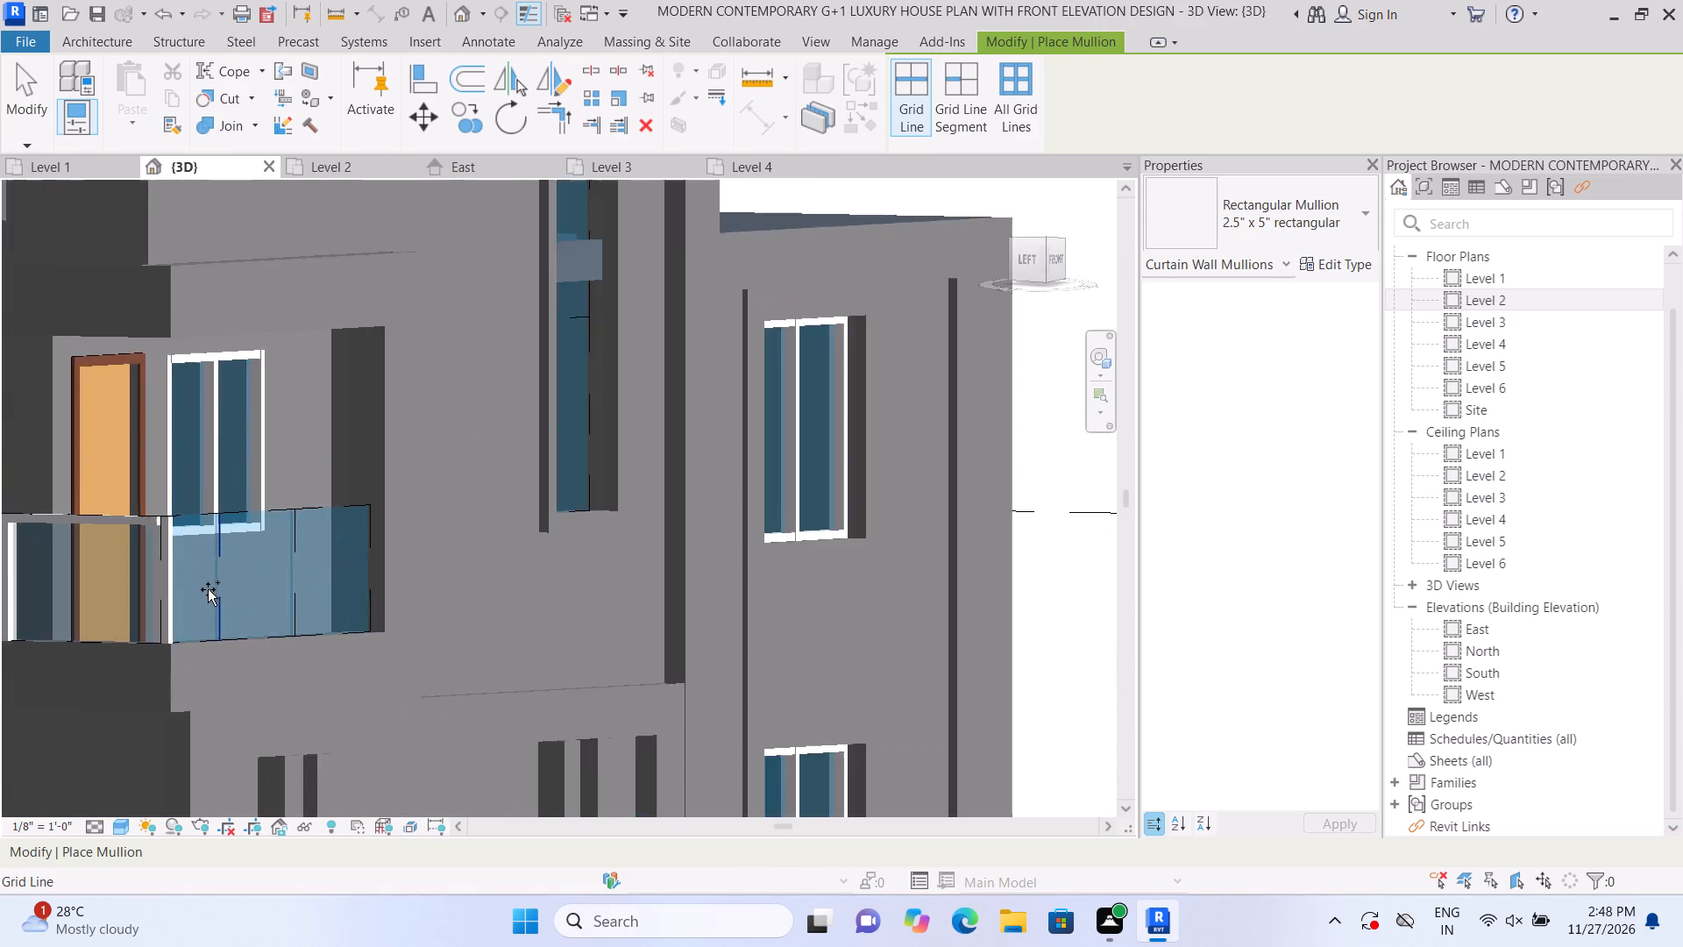
scroll(208, 589, "up", 6)
left_click(220, 550)
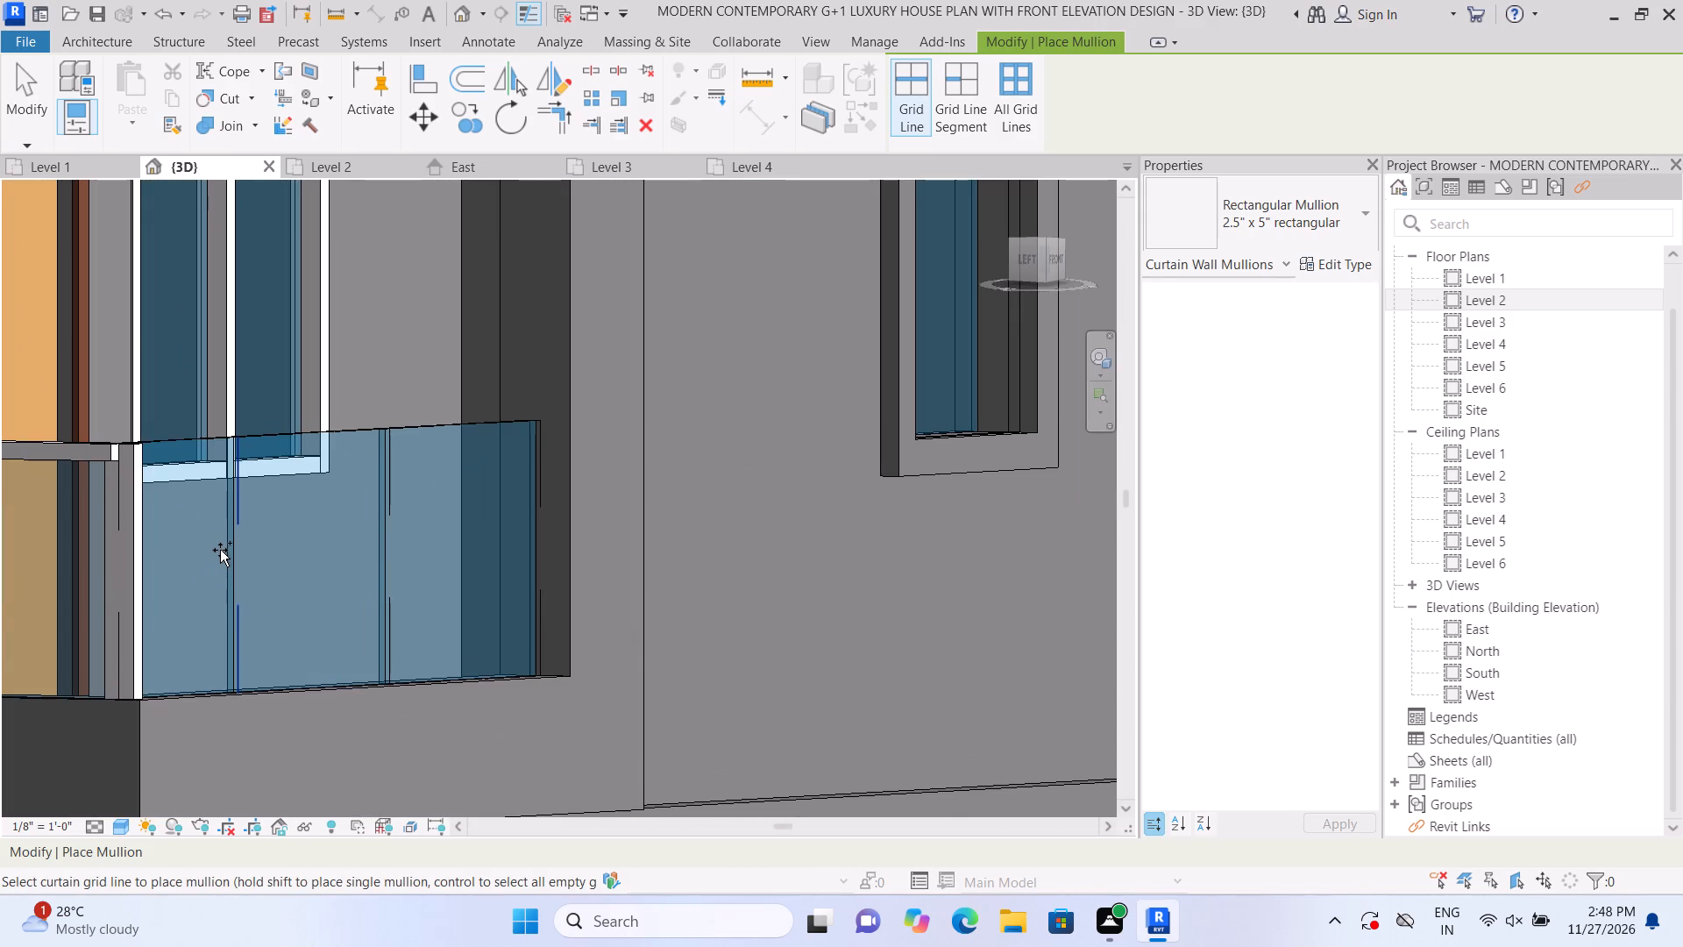
left_click(391, 529)
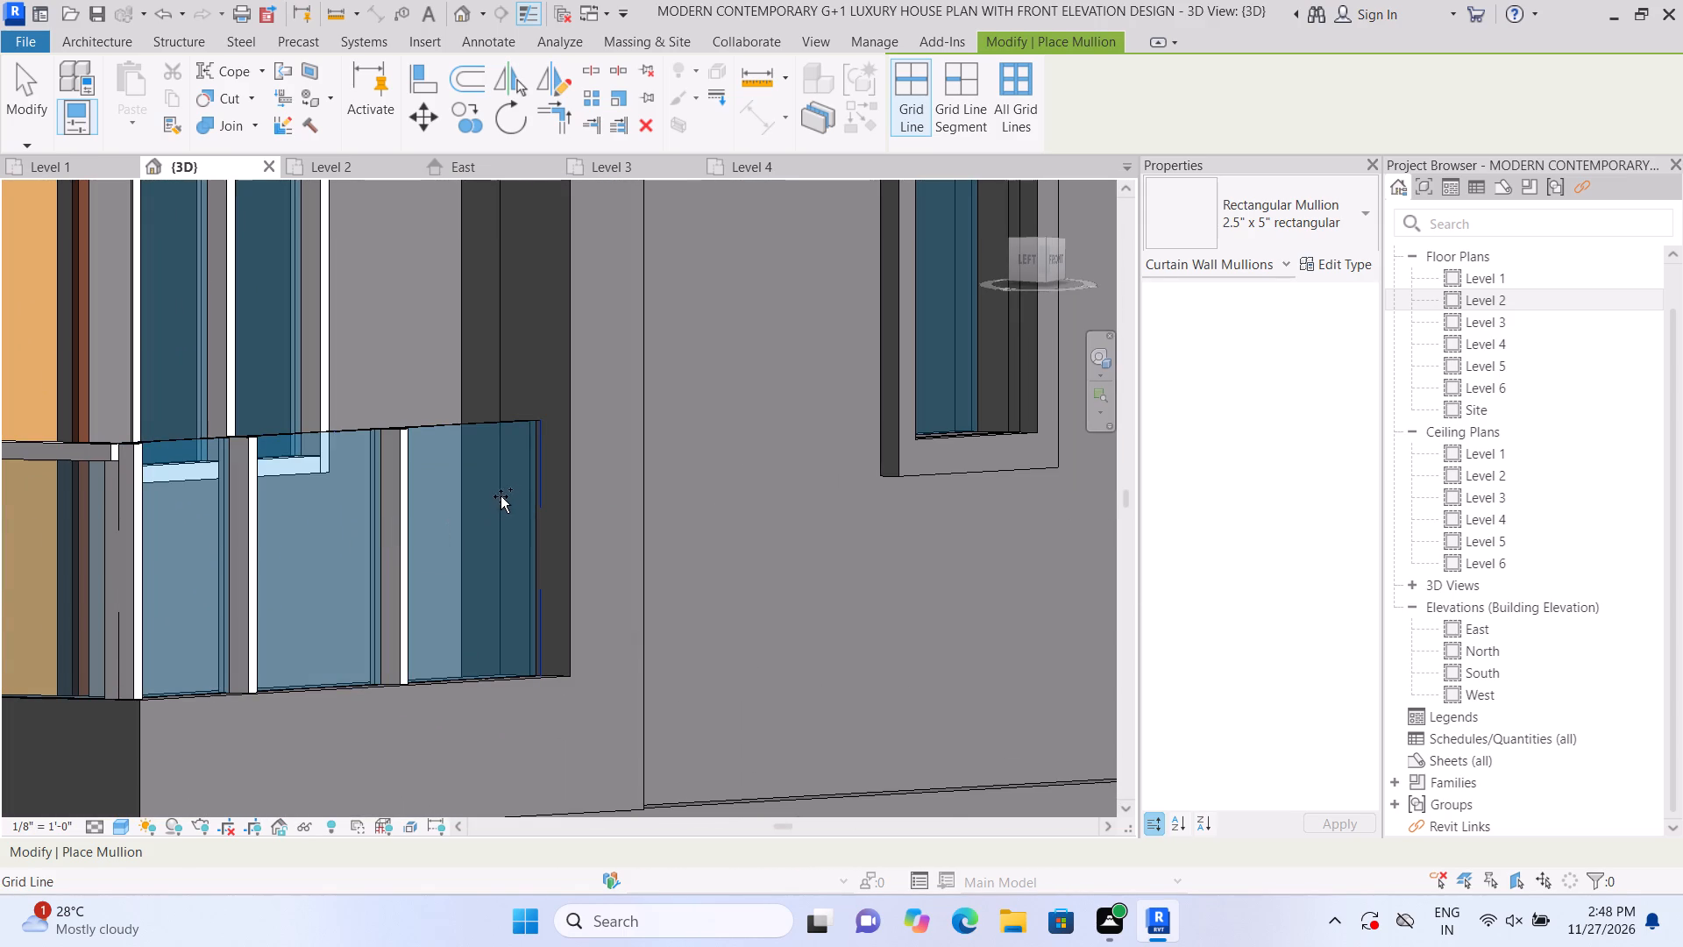
double_click(529, 482)
left_click(501, 425)
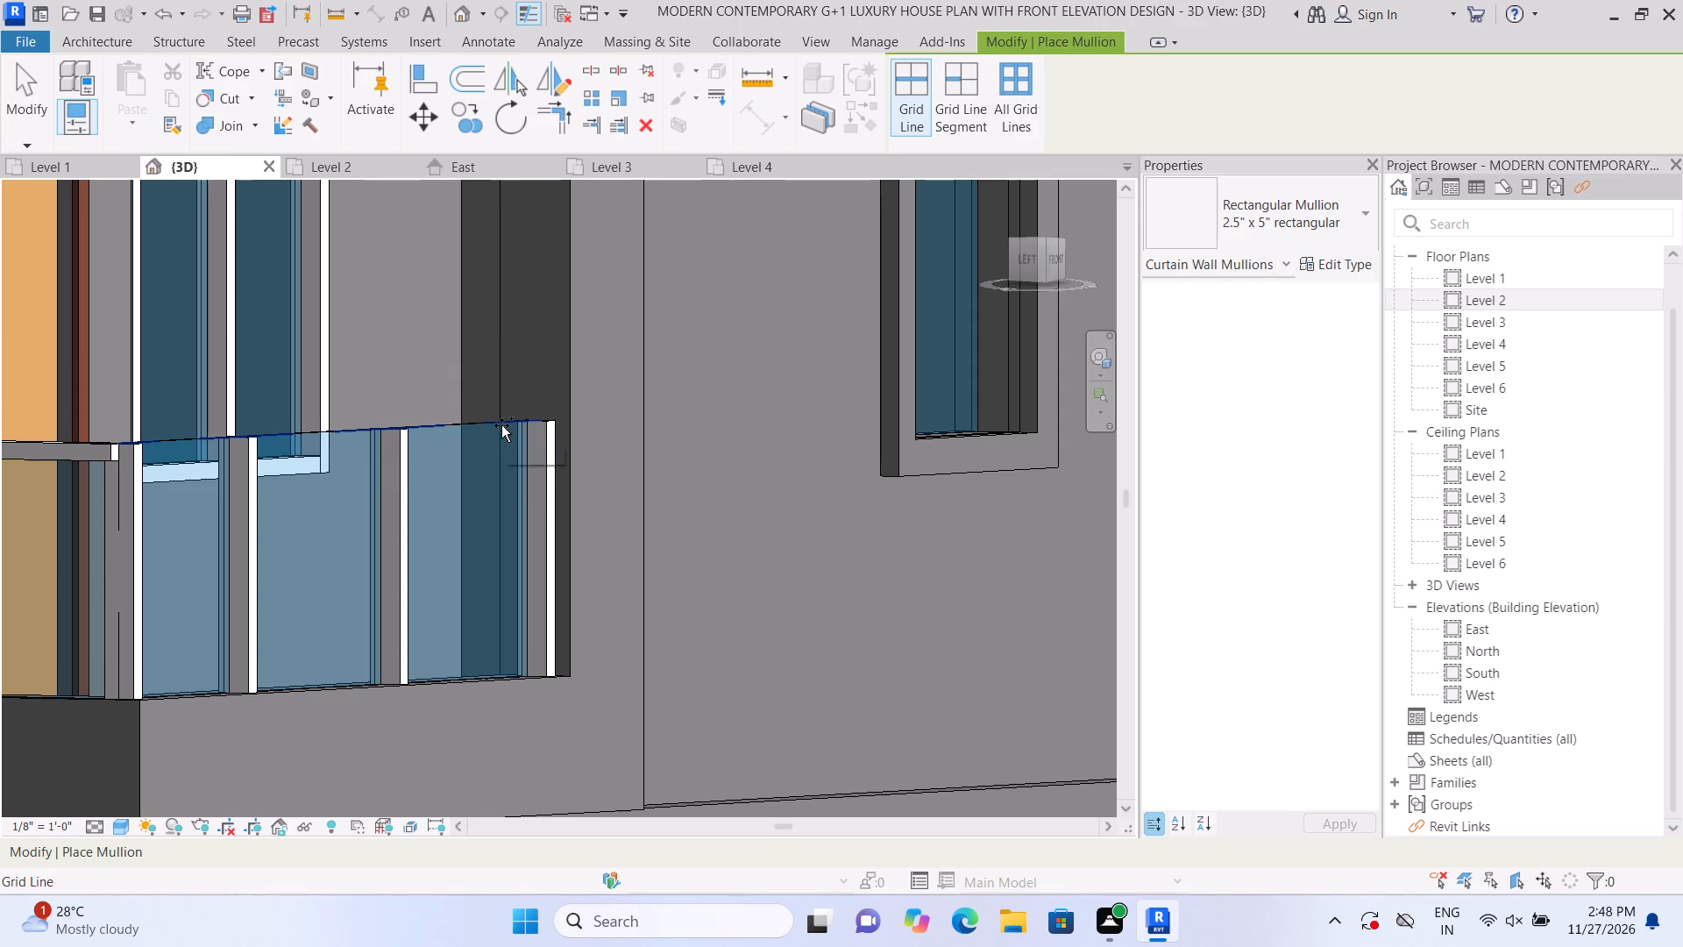
scroll(526, 424, "down", 14)
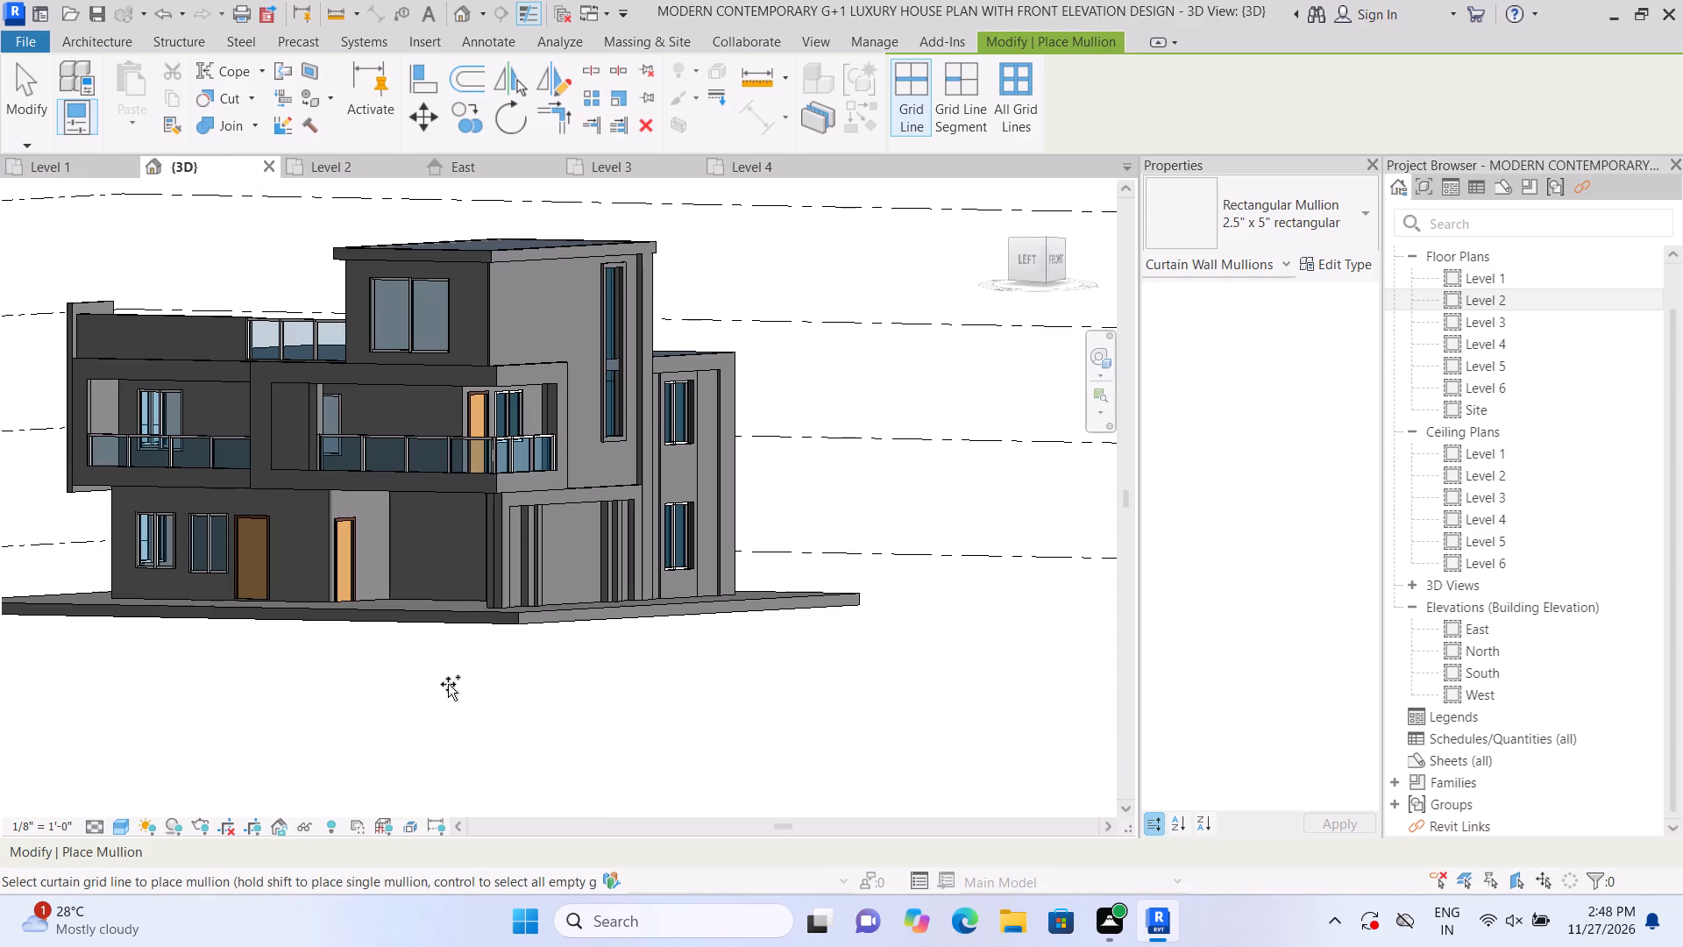
key("Escape")
Examine the balcony railings and the house's left and front sides from several angles in 3D.
middle_click_drag(306, 702, 361, 745)
scroll(429, 753, "up", 1)
scroll(520, 699, "up", 2)
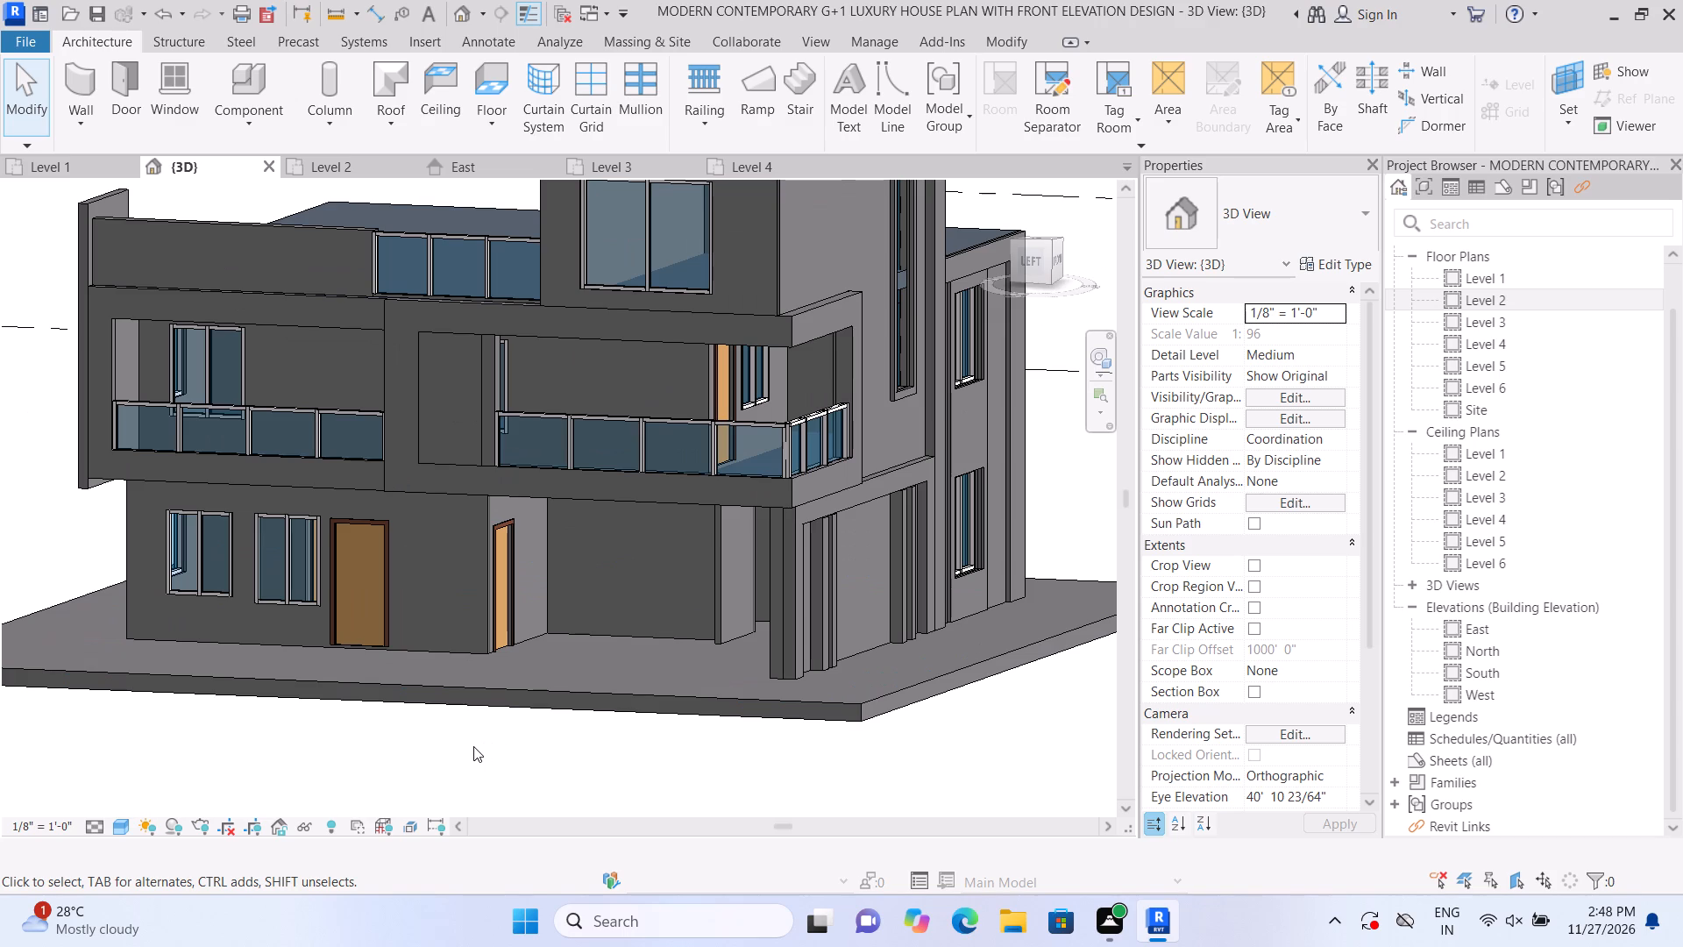
scroll(485, 737, "down", 4)
middle_click_drag(486, 774, 423, 785, "shift")
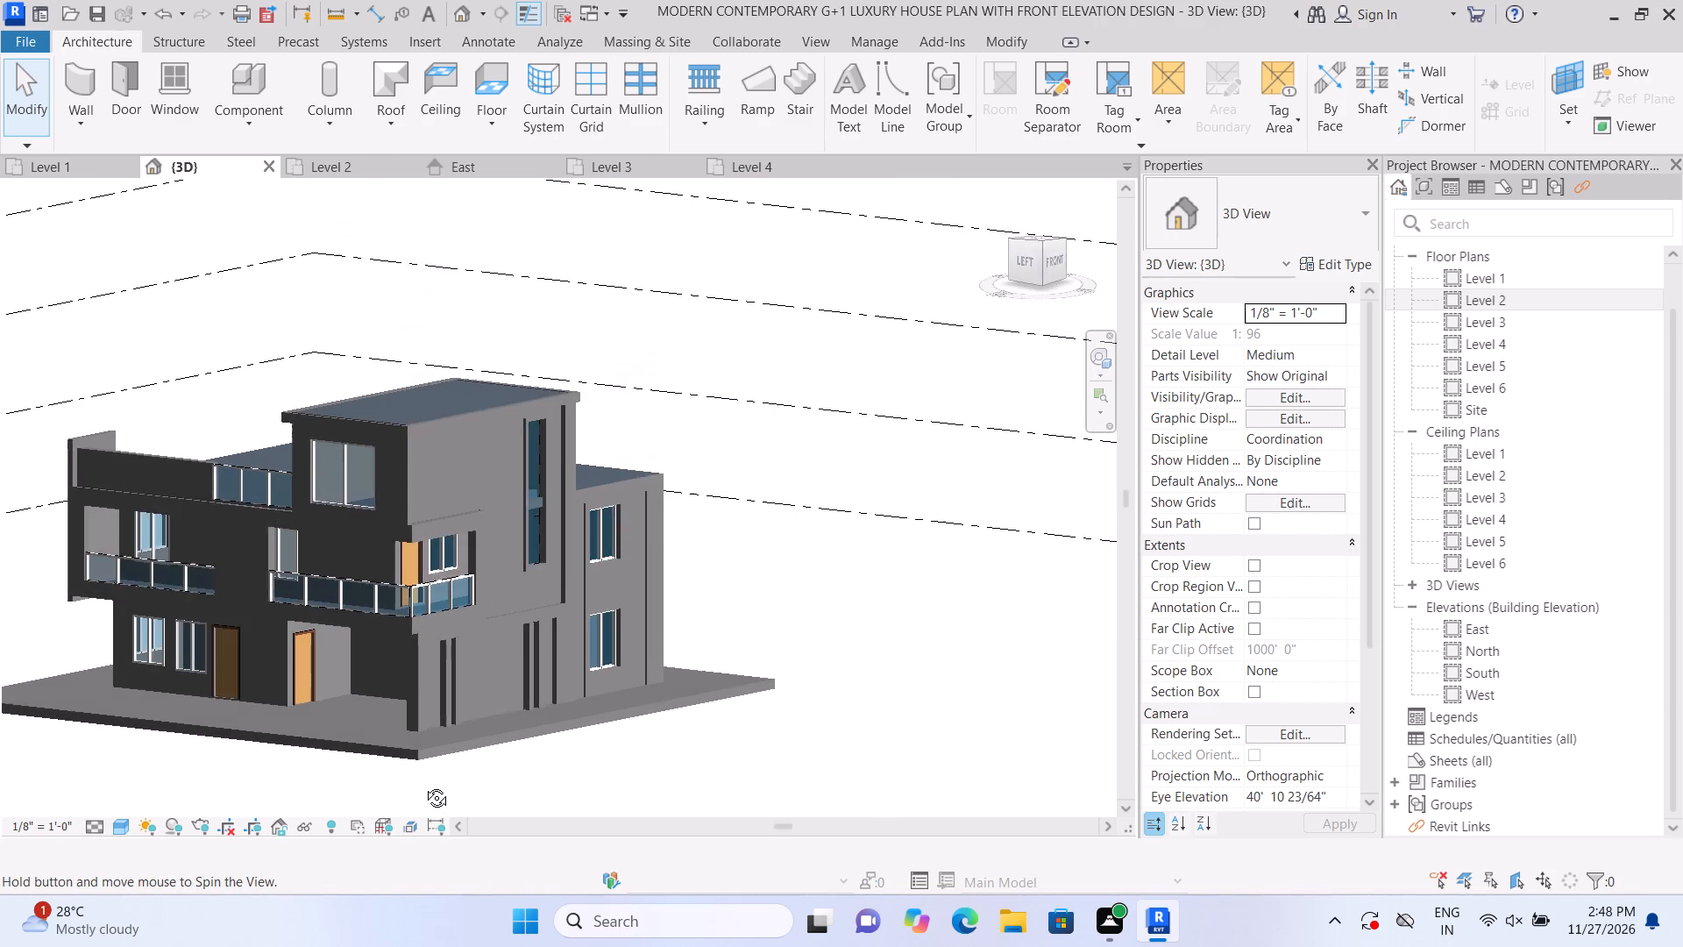
middle_click_drag(423, 785, 419, 784, "shift")
scroll(367, 767, "up", 2)
middle_click_drag(362, 749, 478, 763)
scroll(352, 764, "up", 2)
scroll(352, 764, "down", 3)
scroll(218, 749, "up", 1)
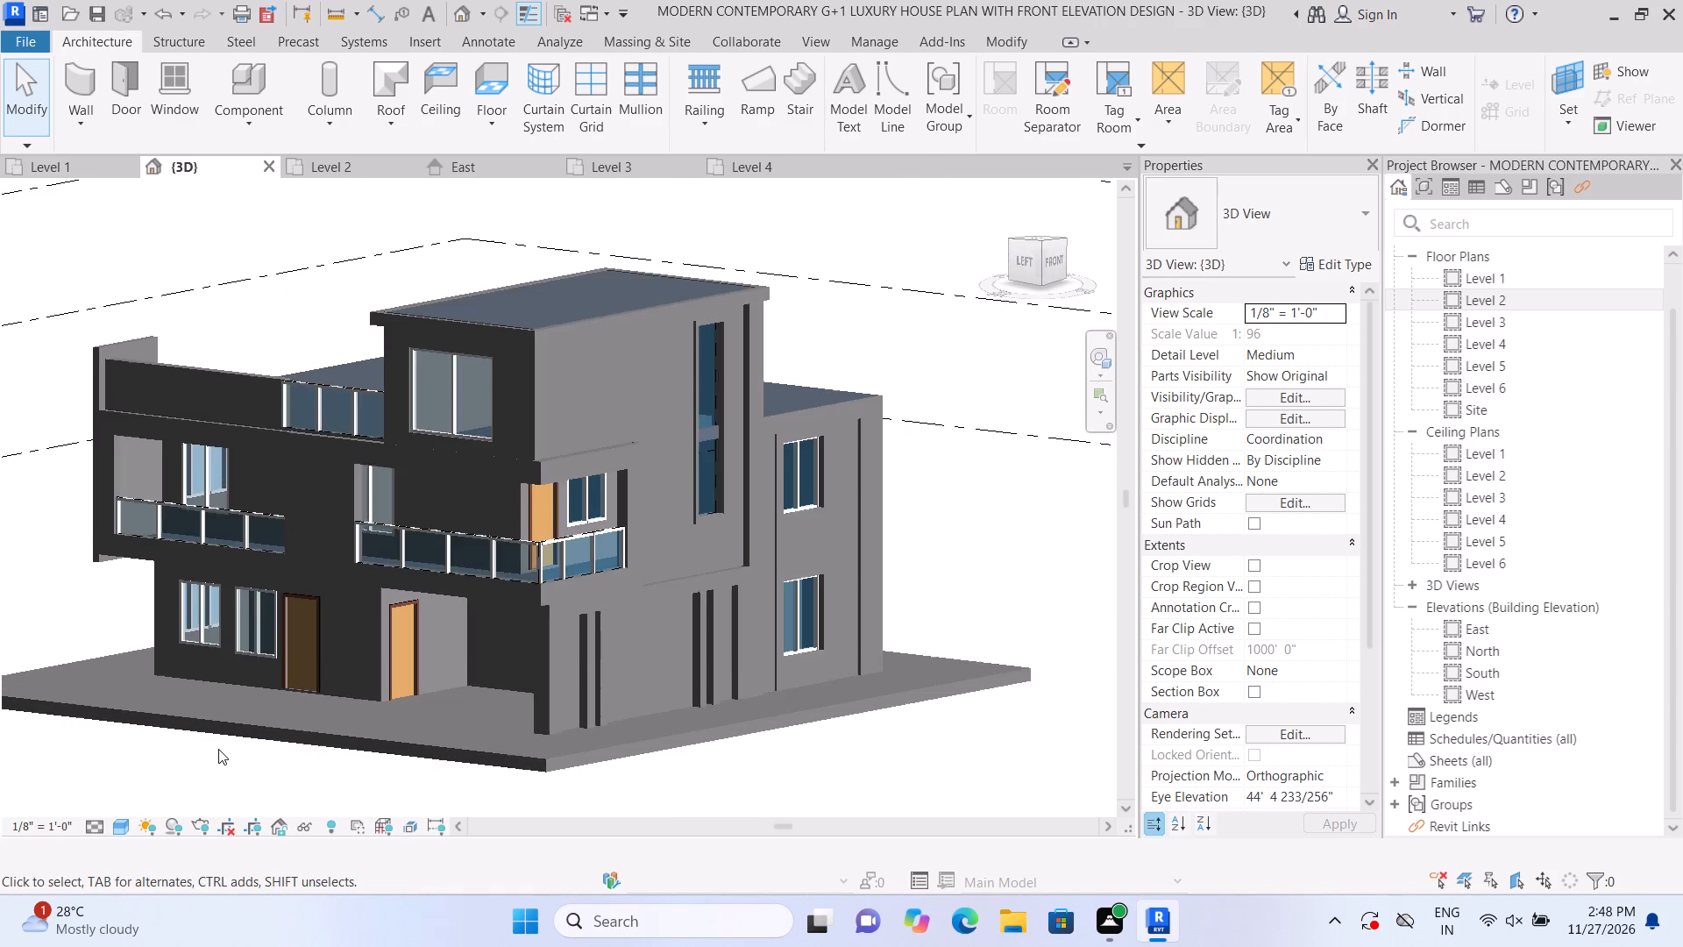
middle_click_drag(217, 748, 295, 767)
middle_click_drag(253, 638, 150, 609)
scroll(253, 638, "up", 1)
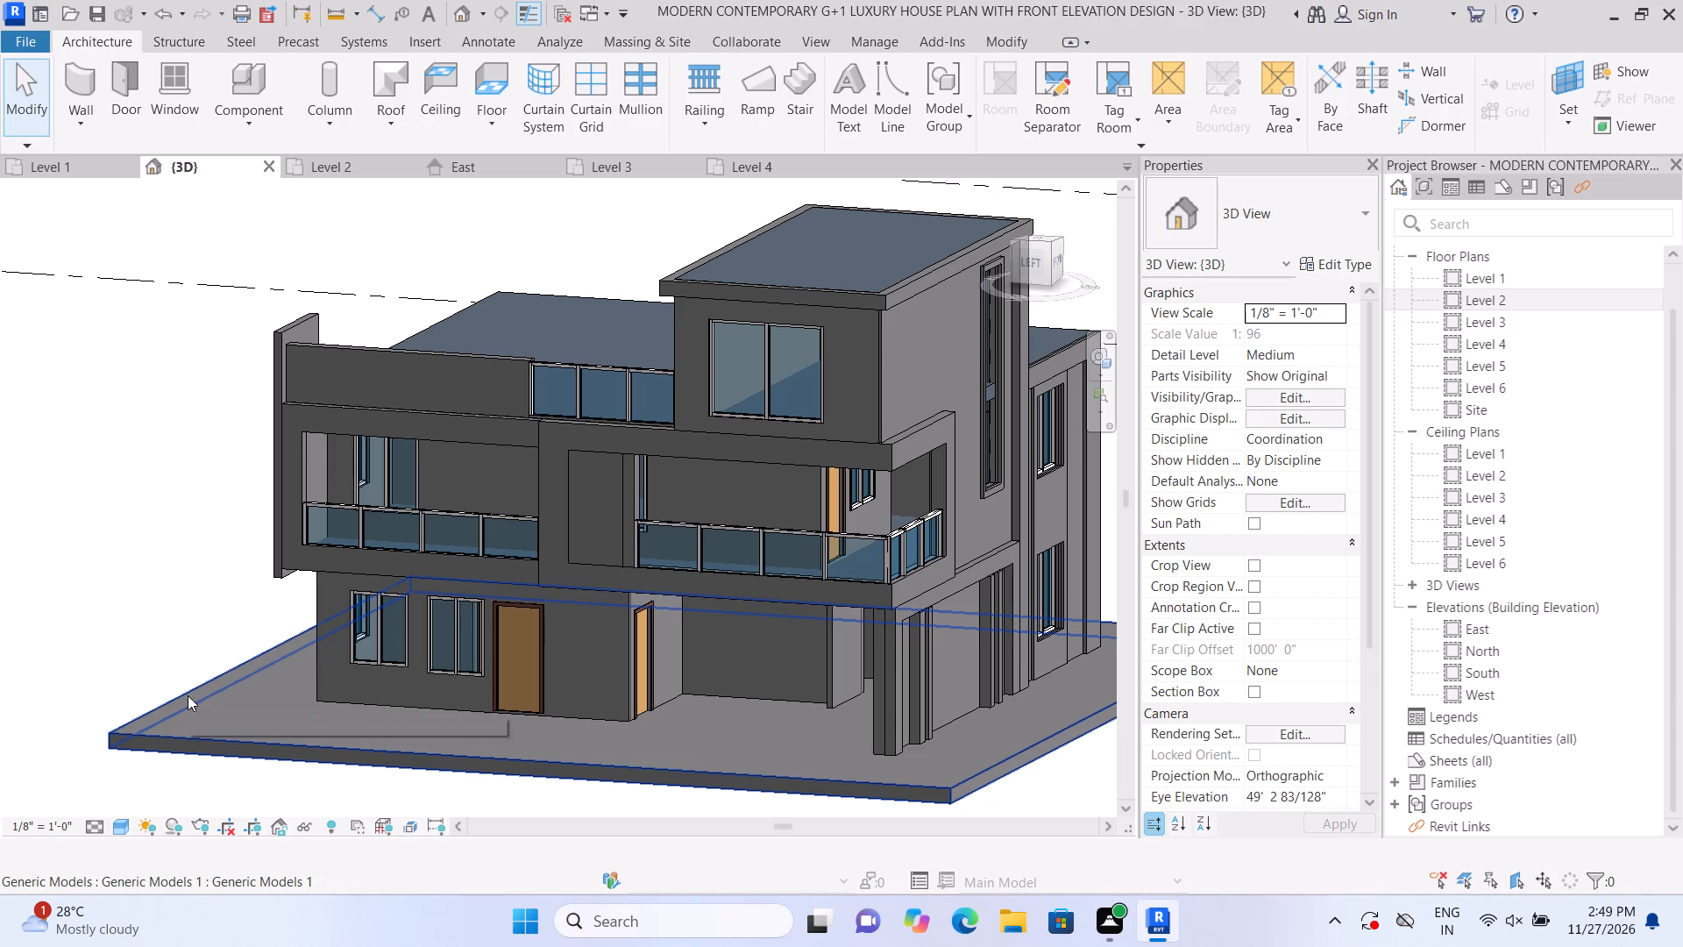
middle_click_drag(178, 685, 116, 660, "shift")
middle_click(116, 660, "shift")
scroll(290, 695, "down", 2)
scroll(128, 751, "up", 3)
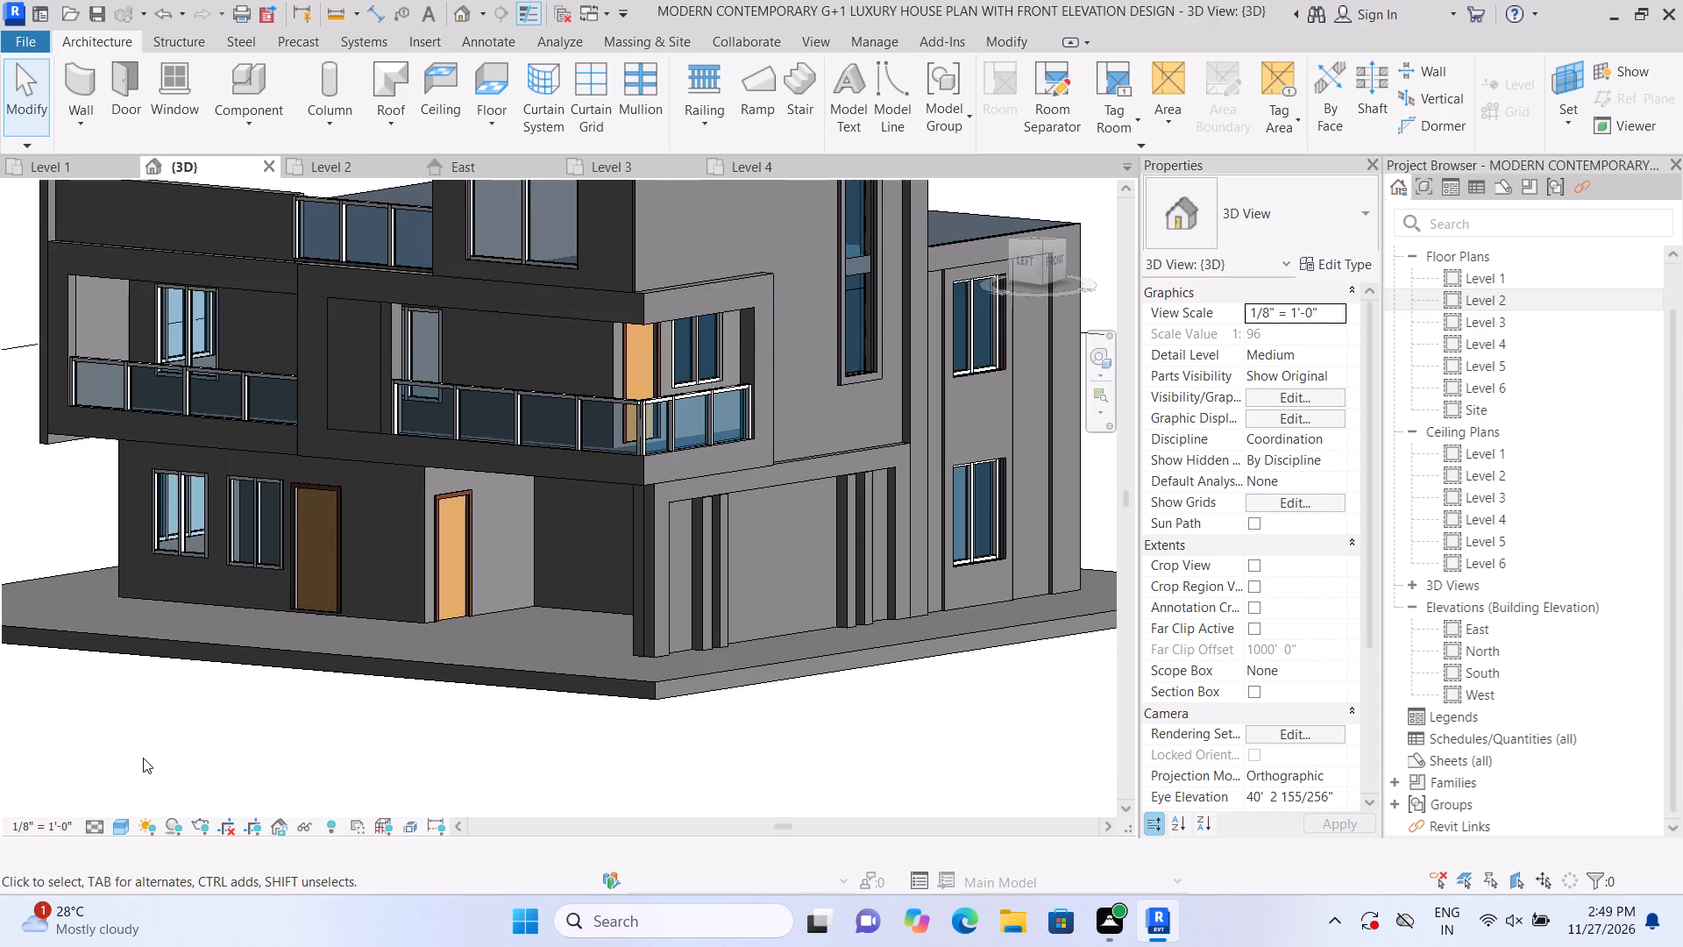
scroll(153, 752, "down", 2)
middle_click_drag(92, 744, 177, 765)
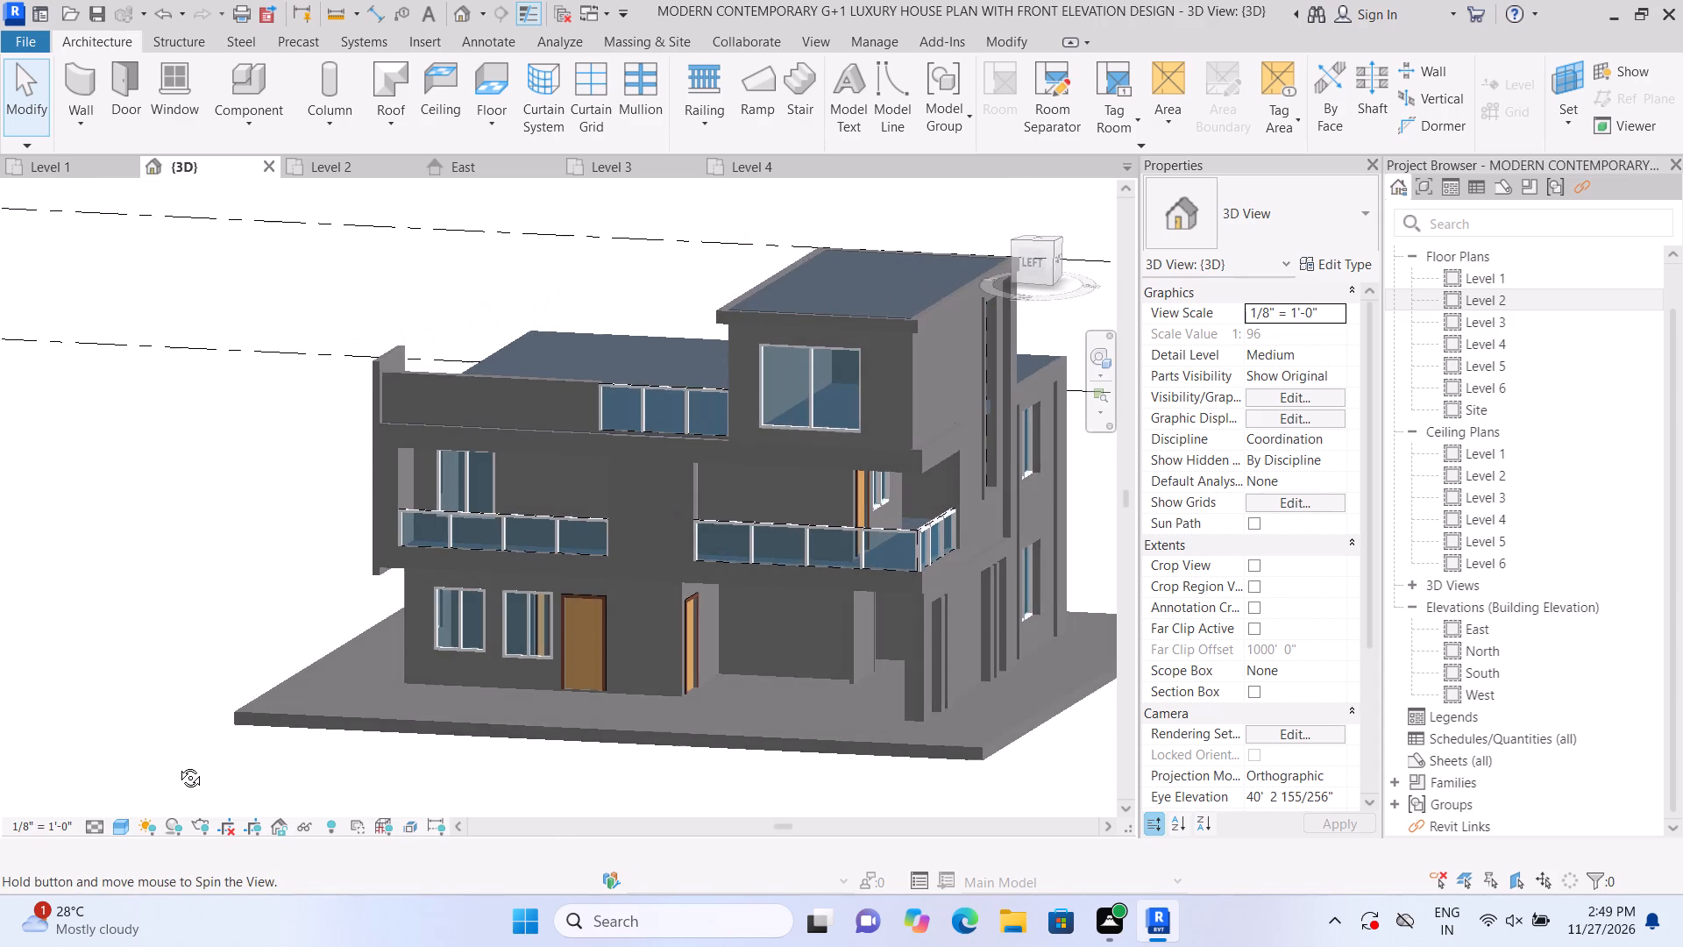
middle_click_drag(177, 765, 123, 751)
scroll(138, 774, "up", 2)
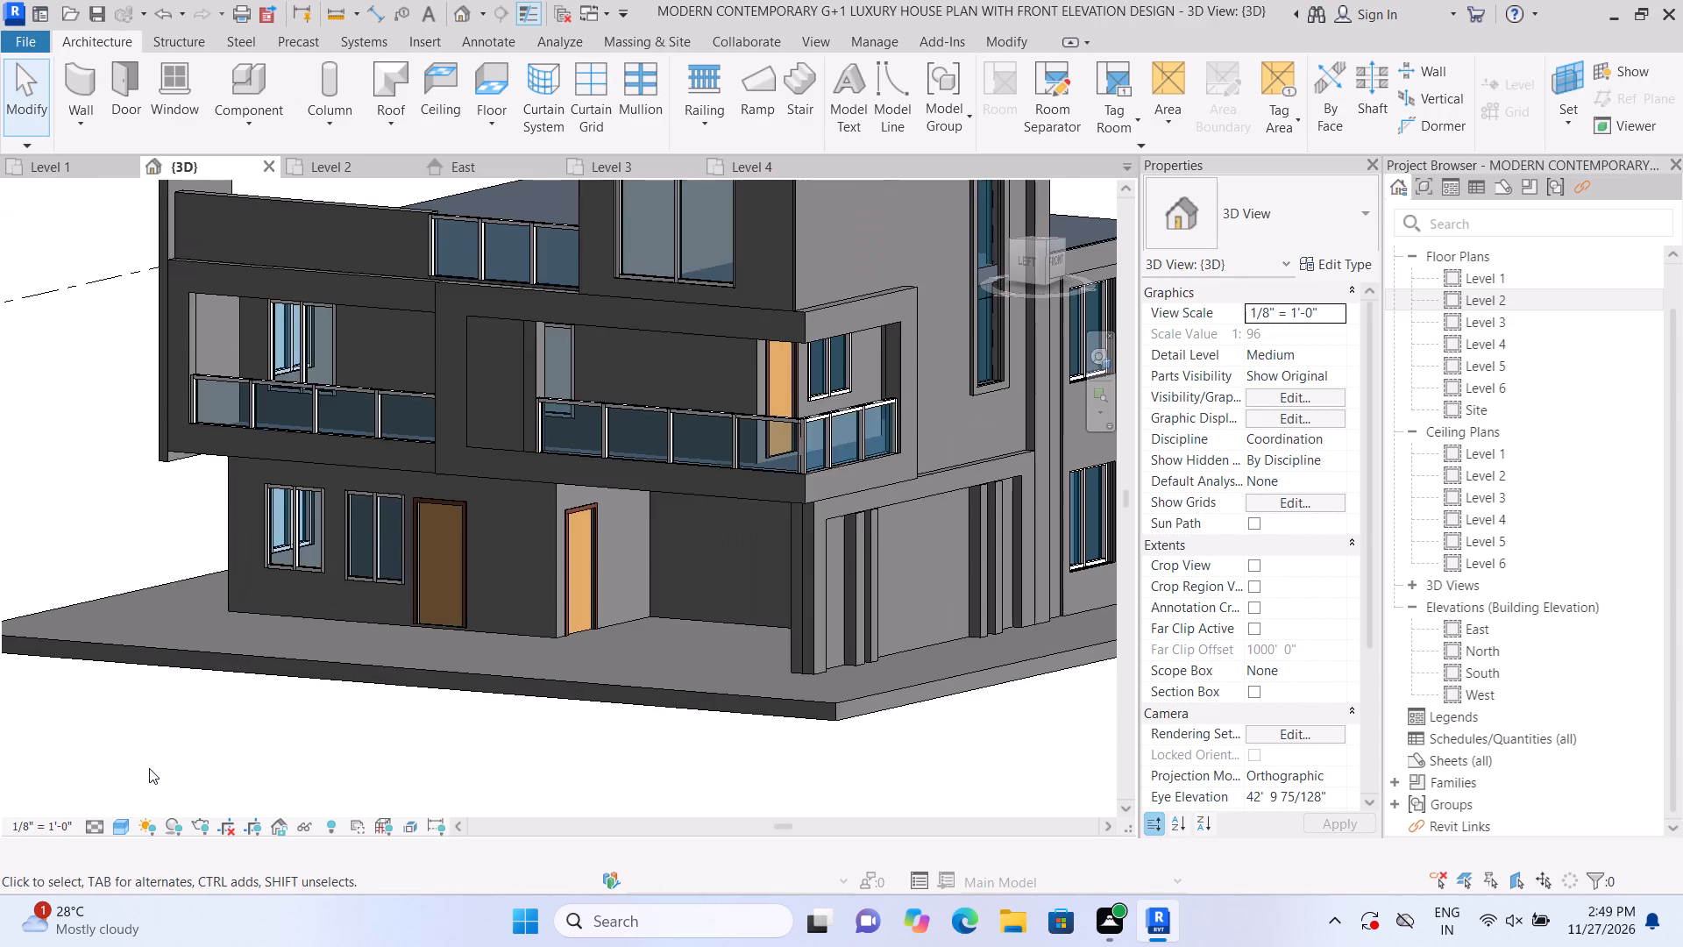
scroll(149, 767, "down", 2)
scroll(142, 771, "up", 1)
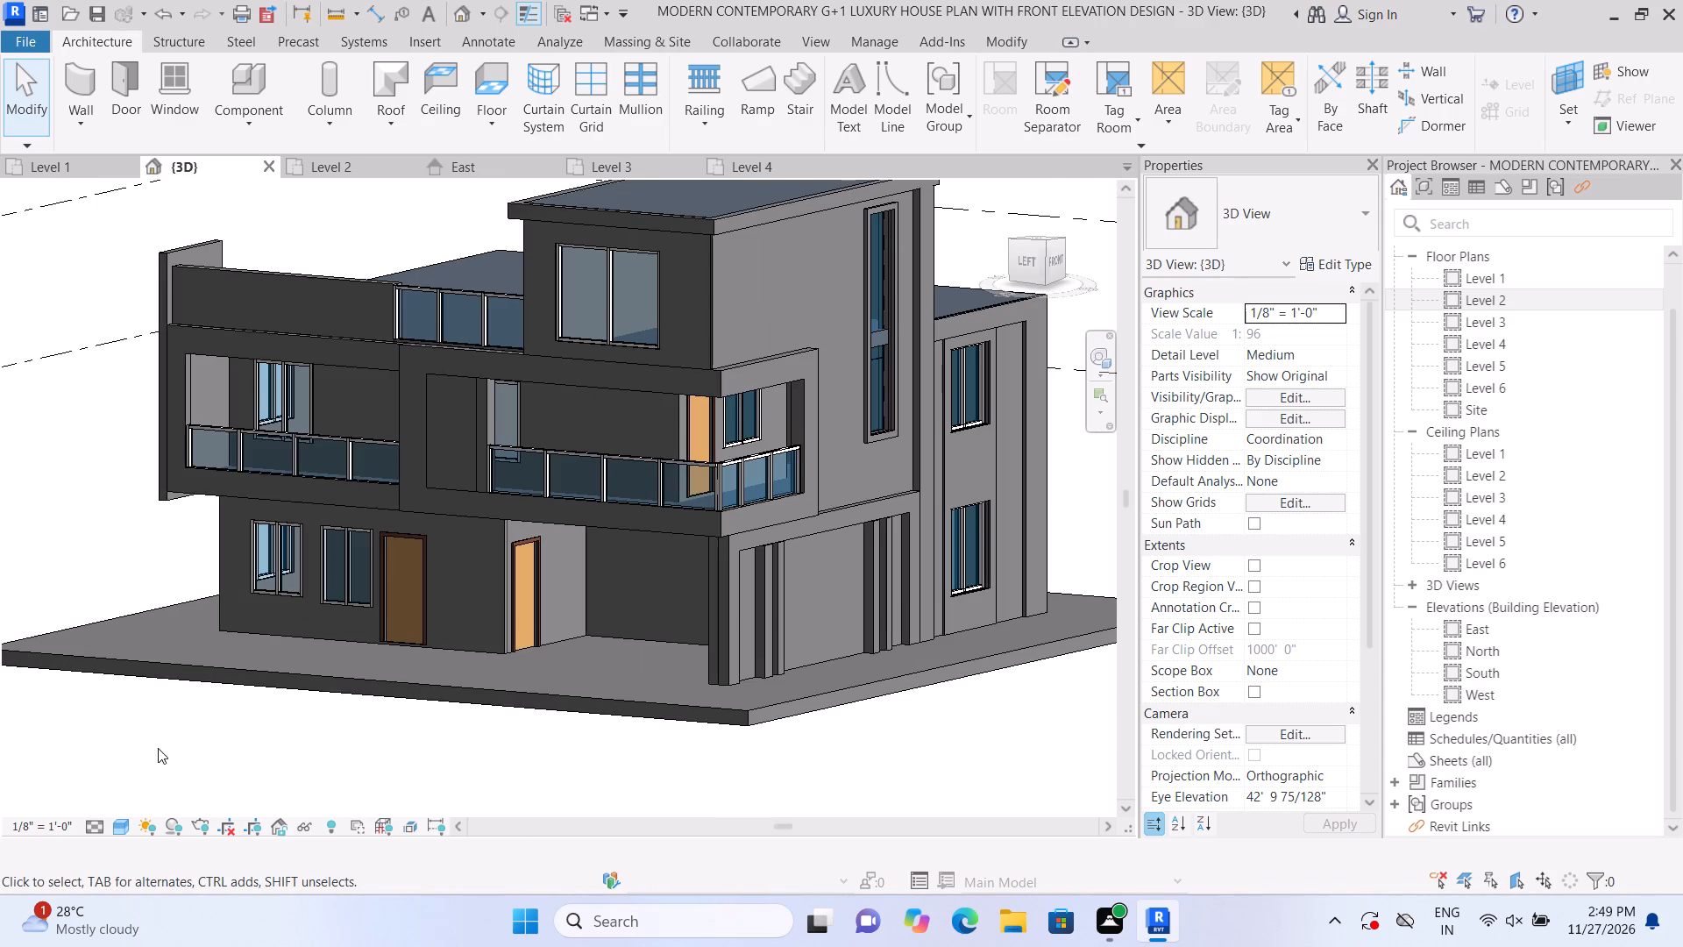
scroll(170, 730, "up", 1)
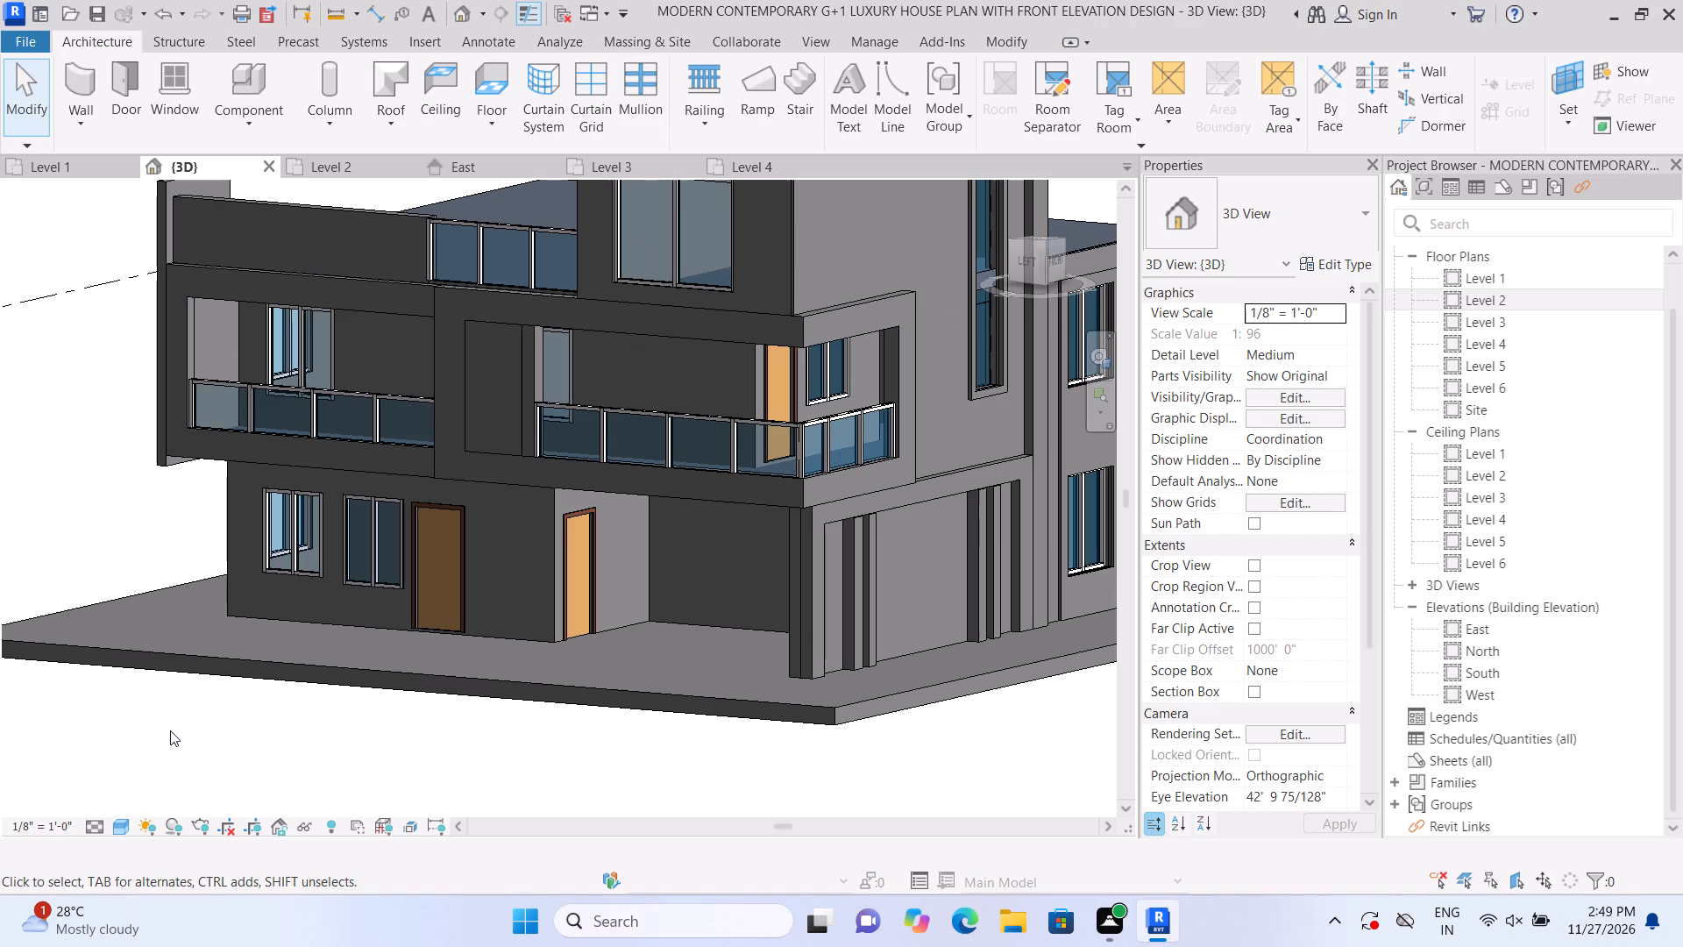
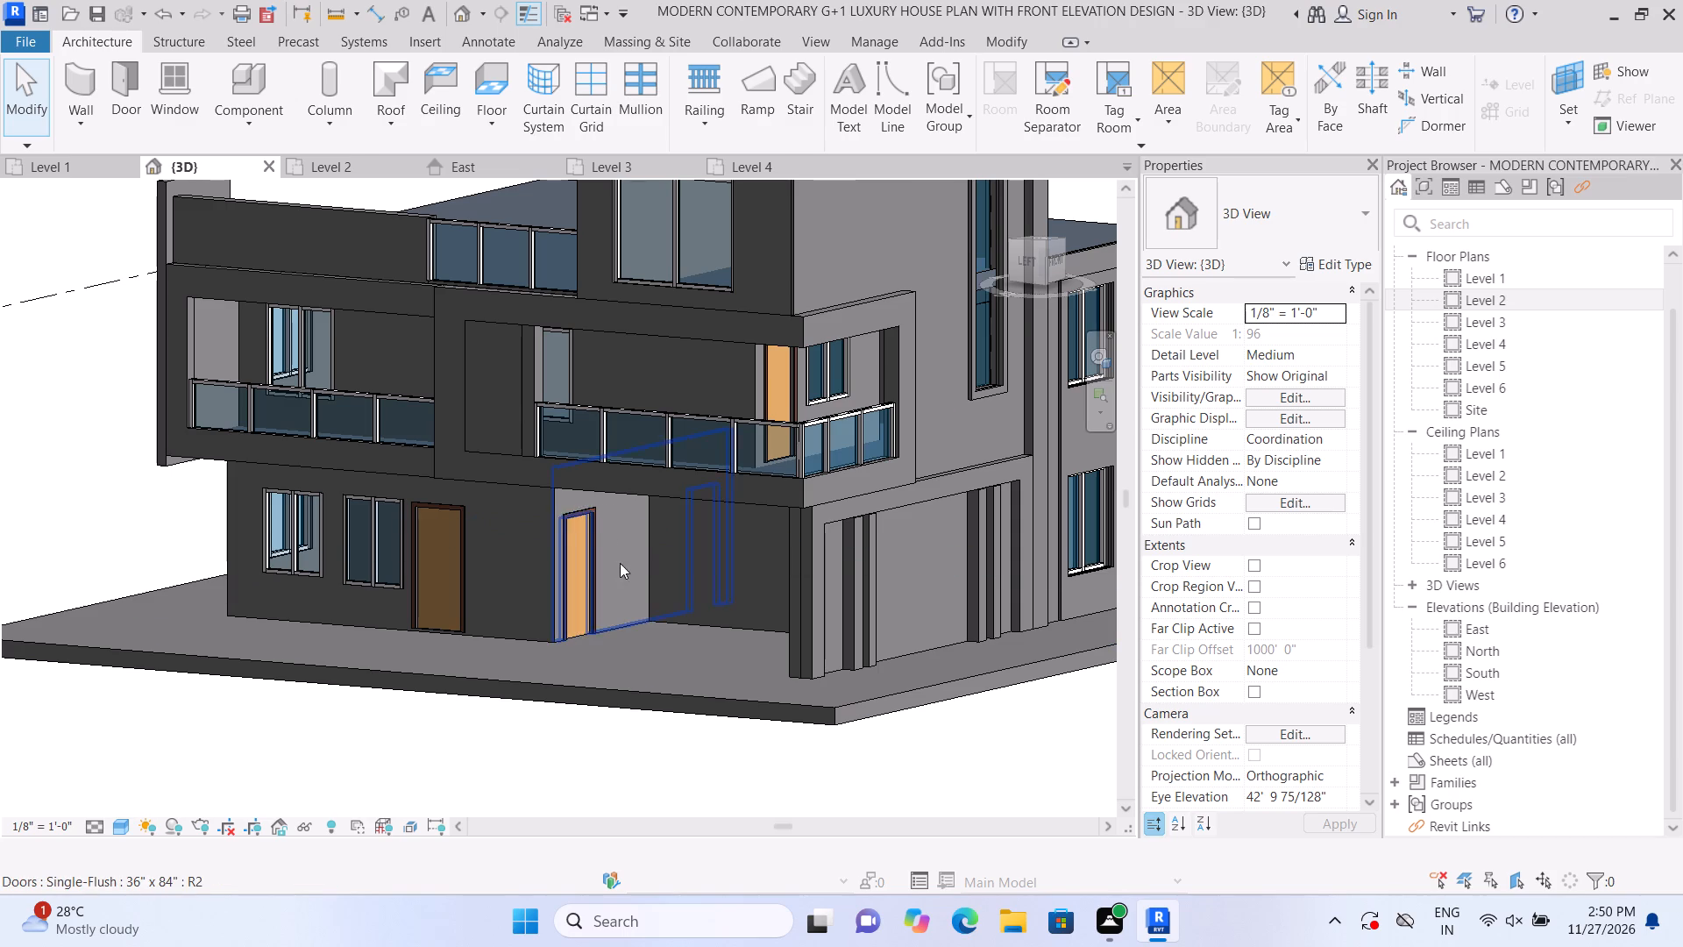
Examine the house's left and front facades in 3D, both as a whole and closer around the balcony railings and ground-floor entrance.
scroll(620, 563, "down", 4)
middle_click_drag(555, 694, 536, 695, "shift")
scroll(529, 710, "up", 2)
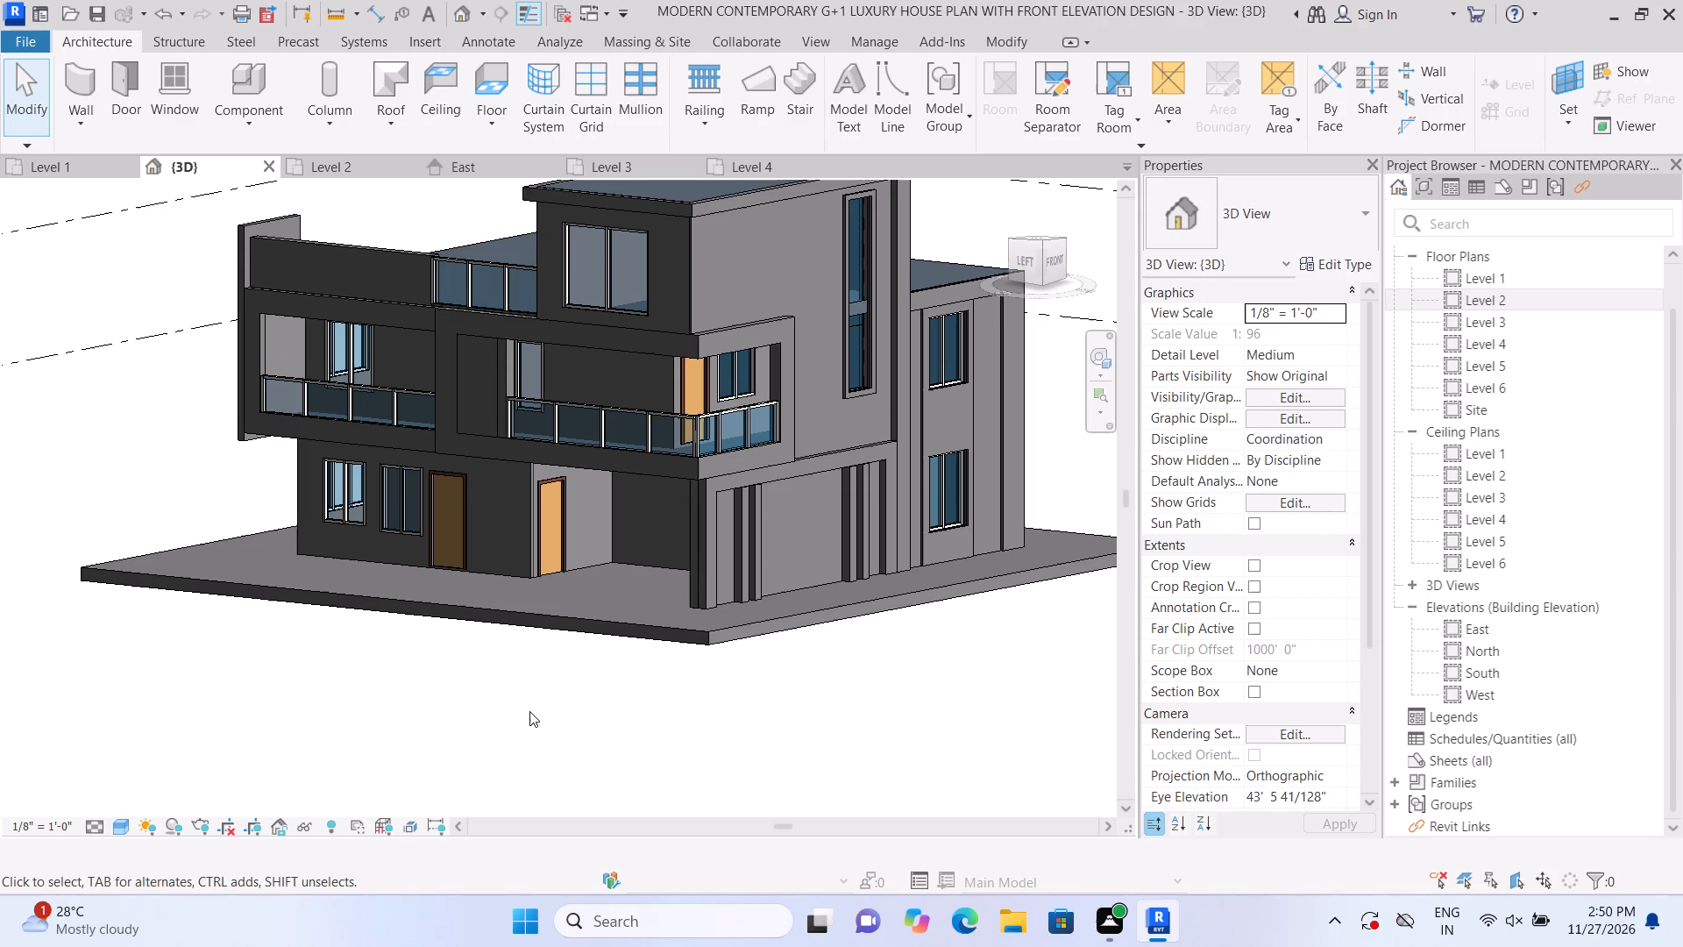
middle_click_drag(465, 712, 473, 716)
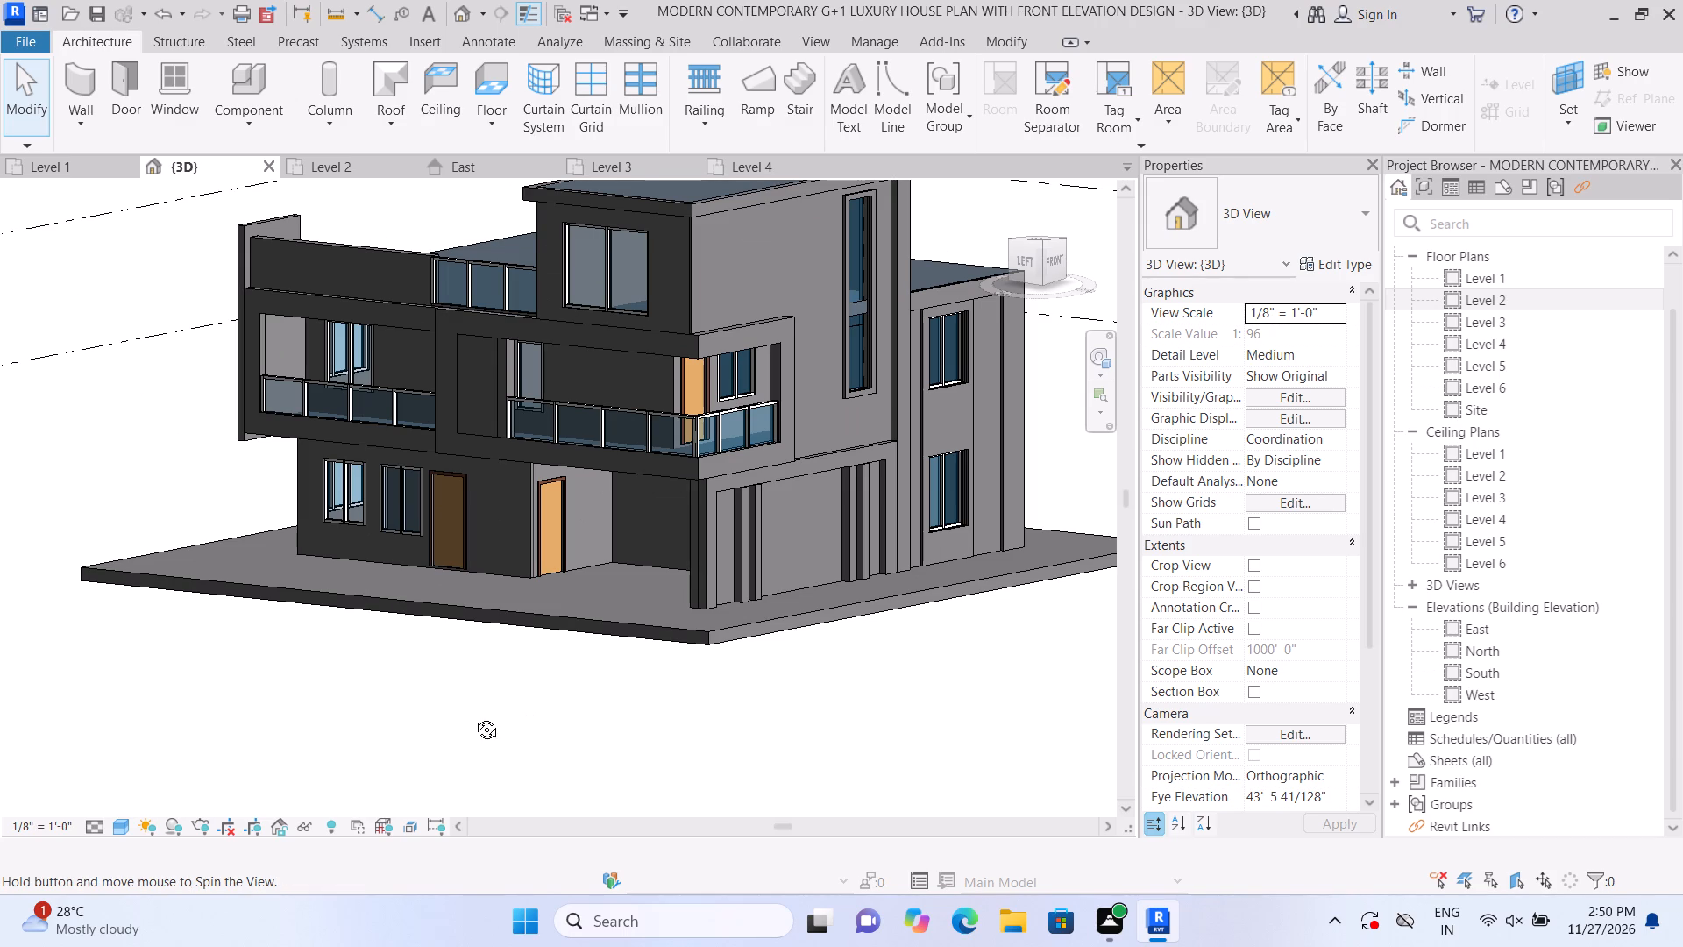
middle_click_drag(473, 716, 448, 717)
scroll(430, 722, "up", 1)
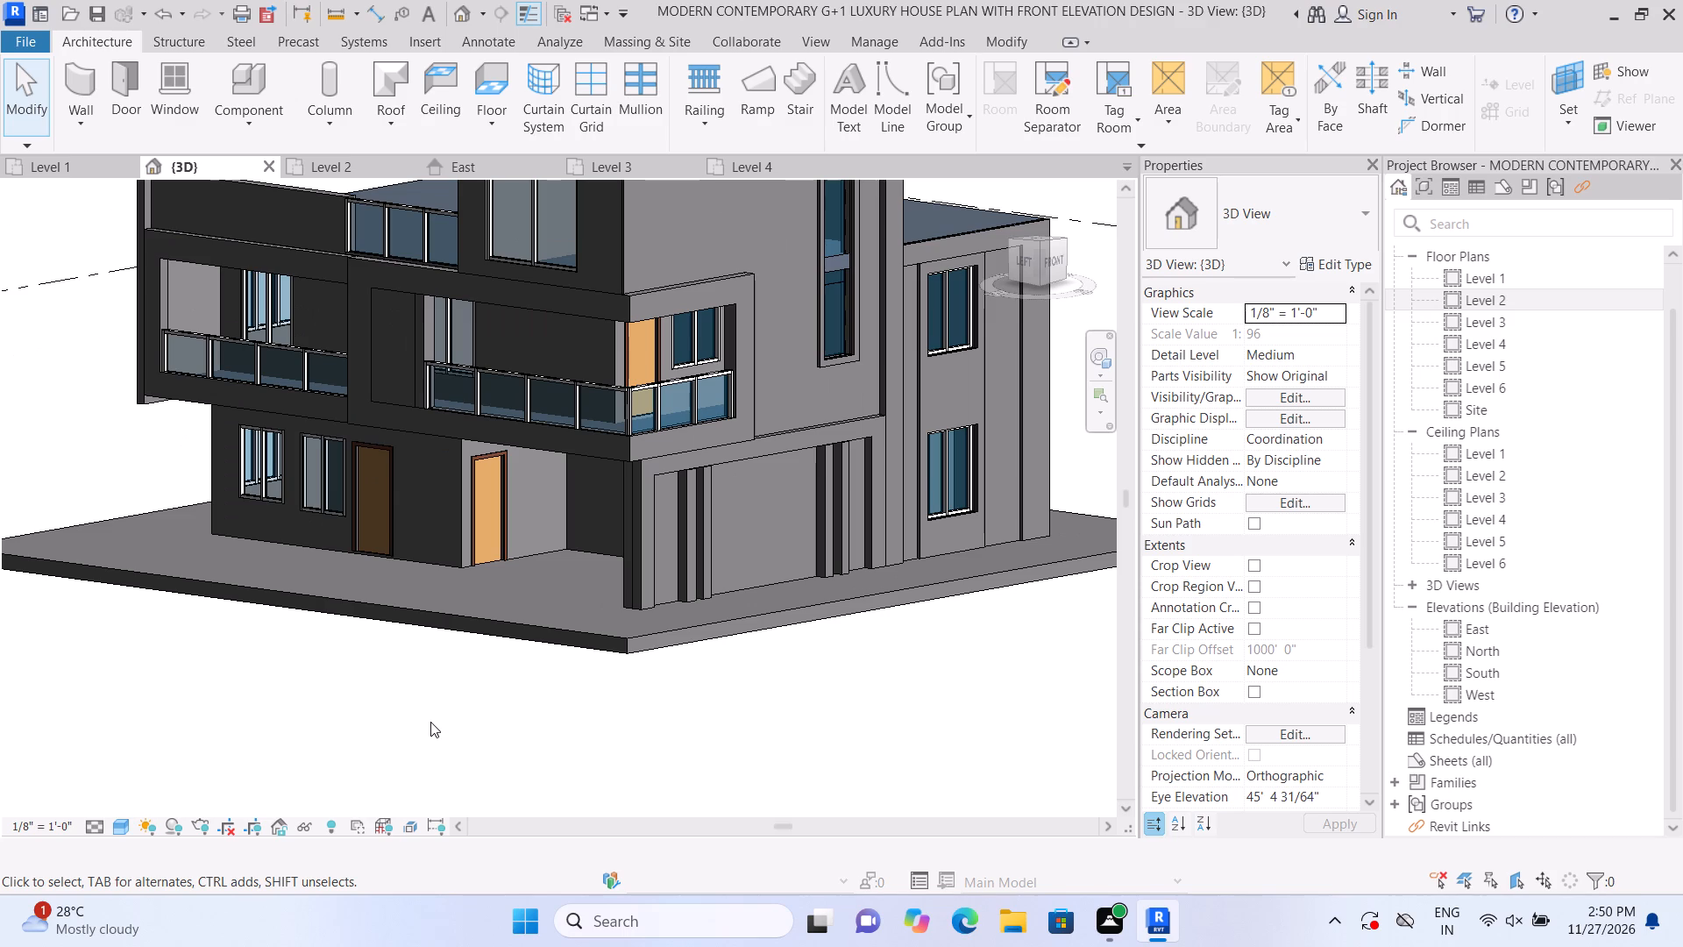
middle_click(460, 716, "shift")
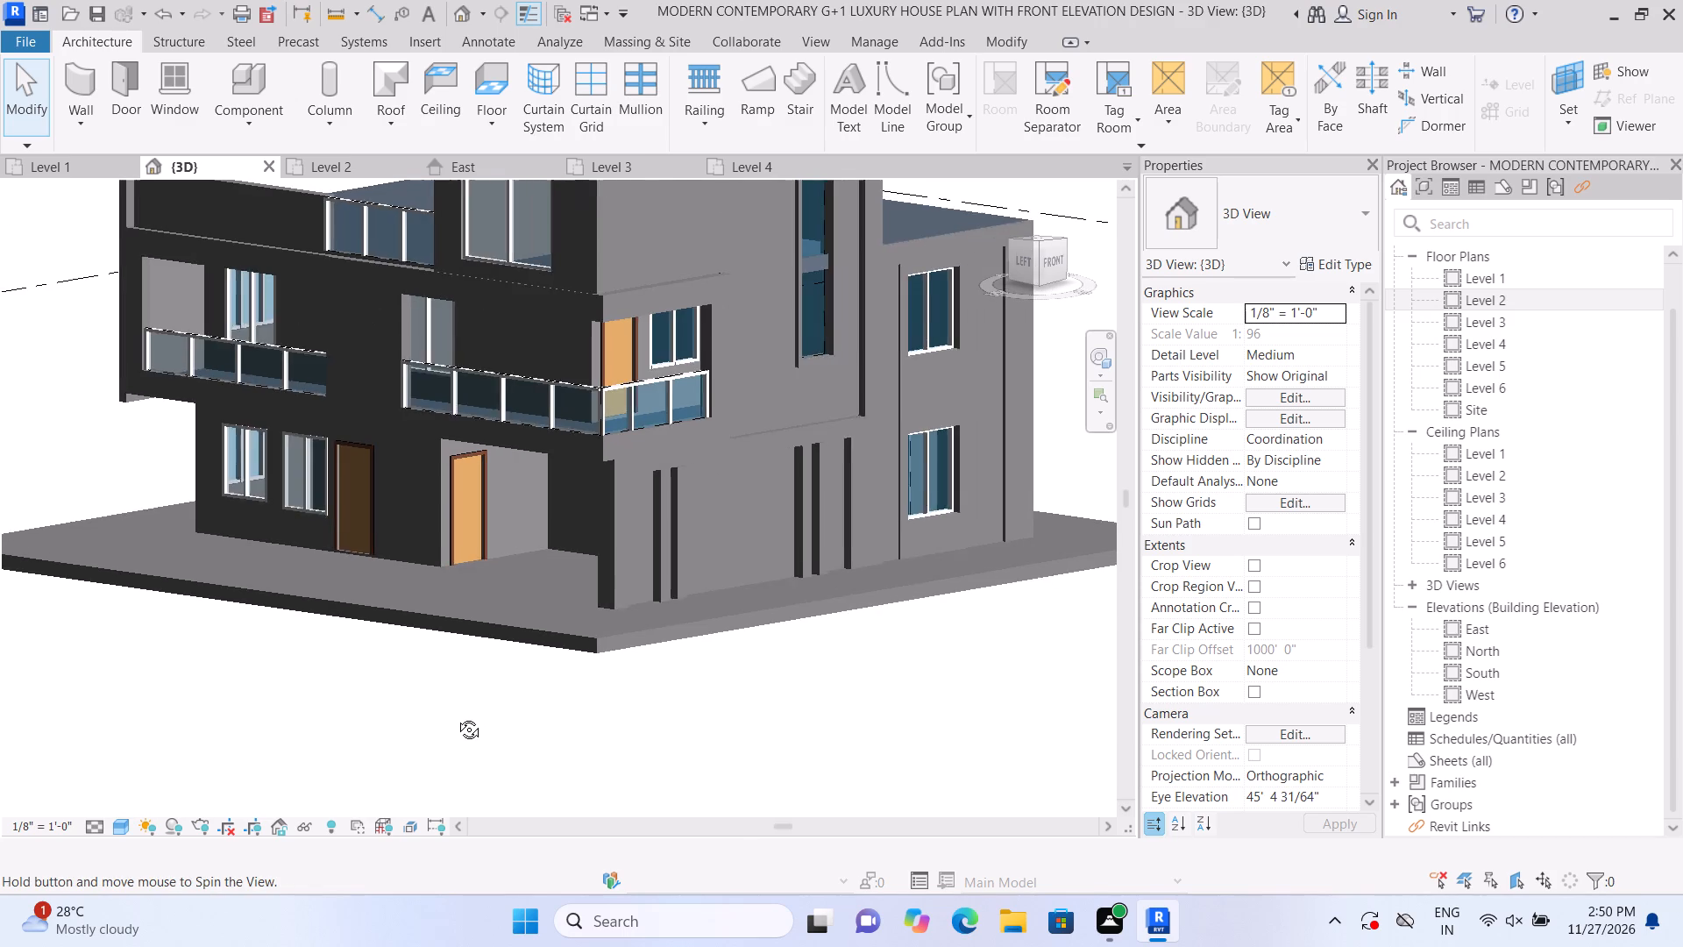
middle_click(456, 716, "shift")
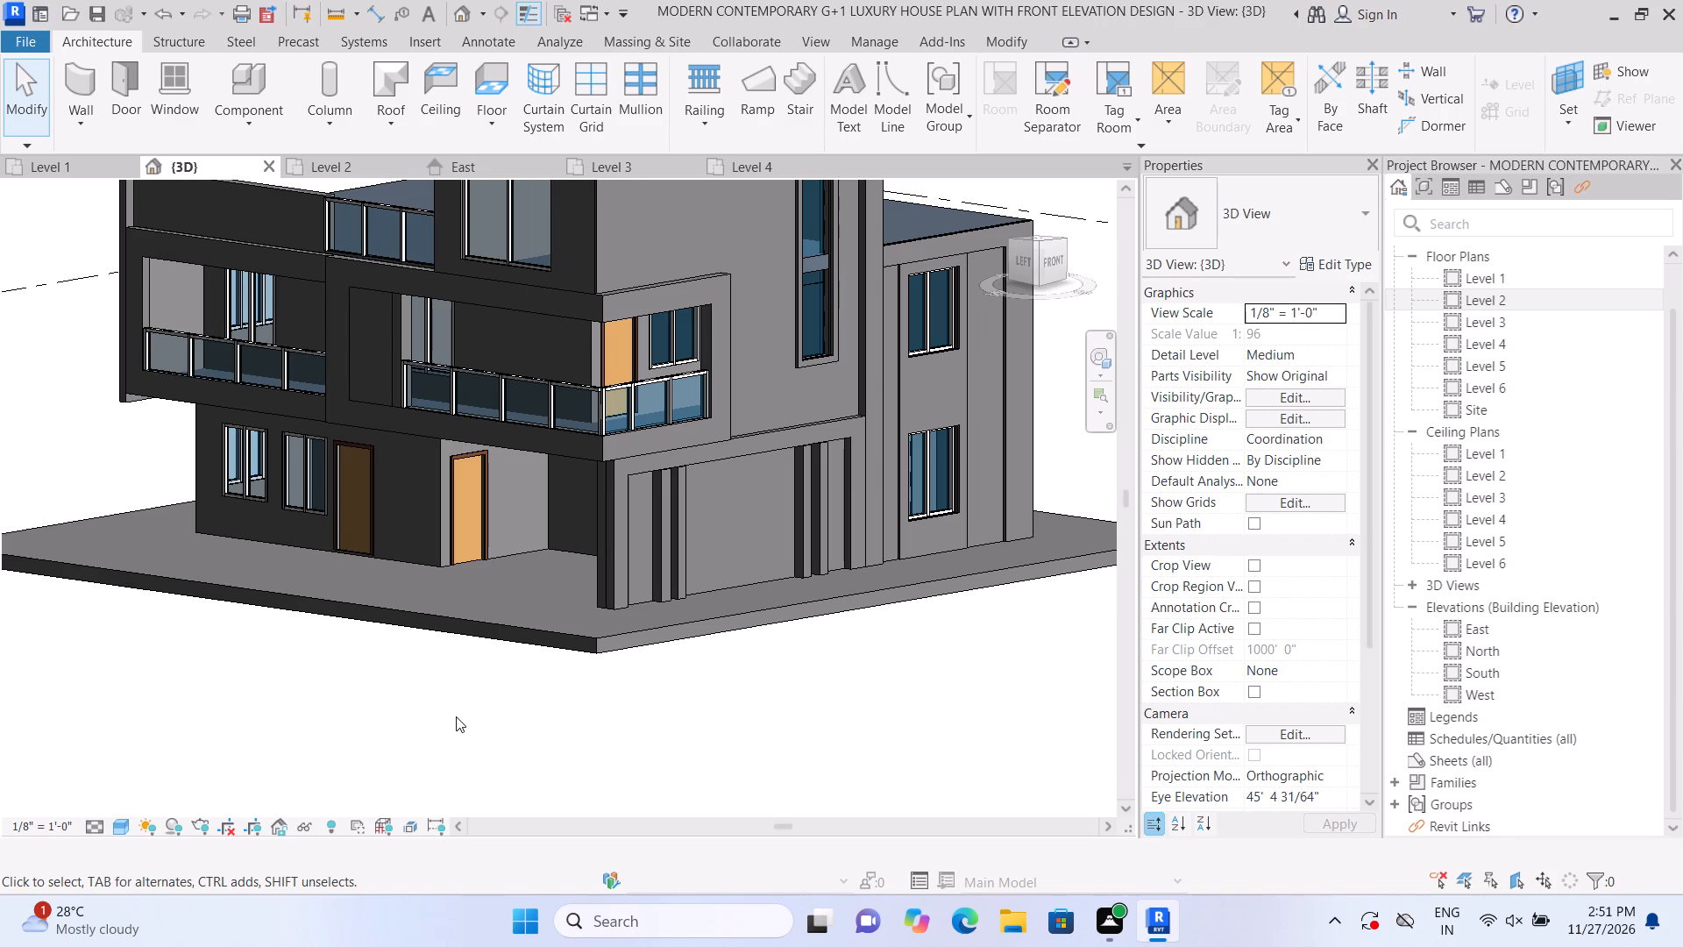
scroll(404, 789, "down", 3)
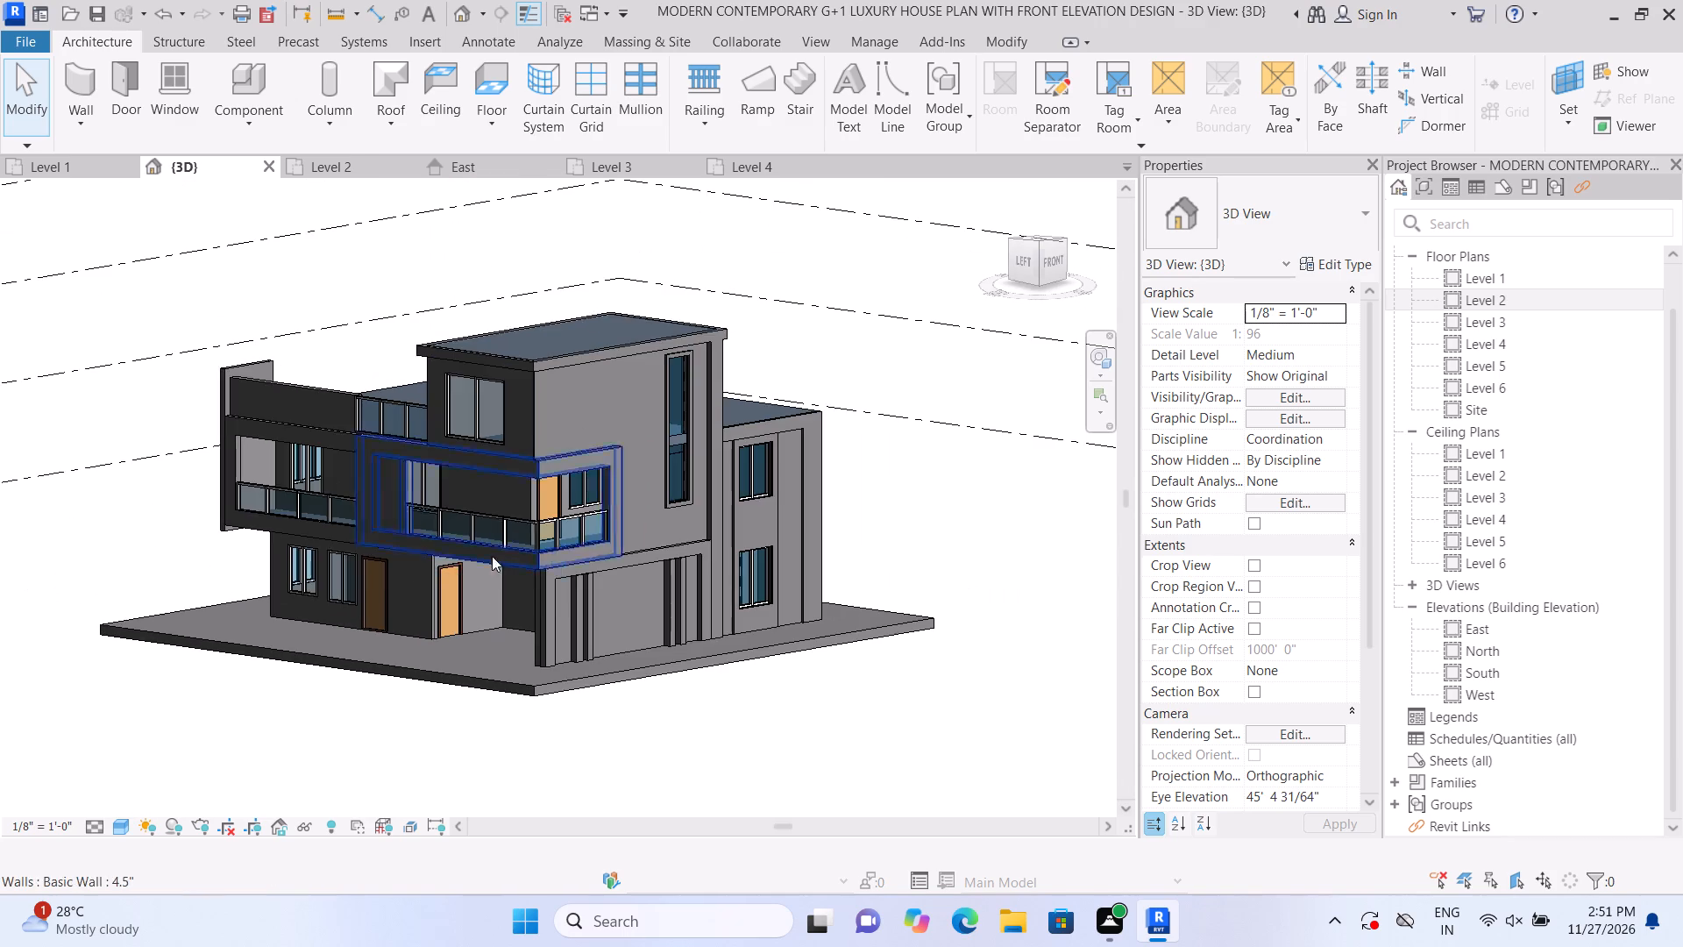
scroll(467, 434, "up", 5)
scroll(425, 248, "down", 2)
scroll(296, 272, "down", 1)
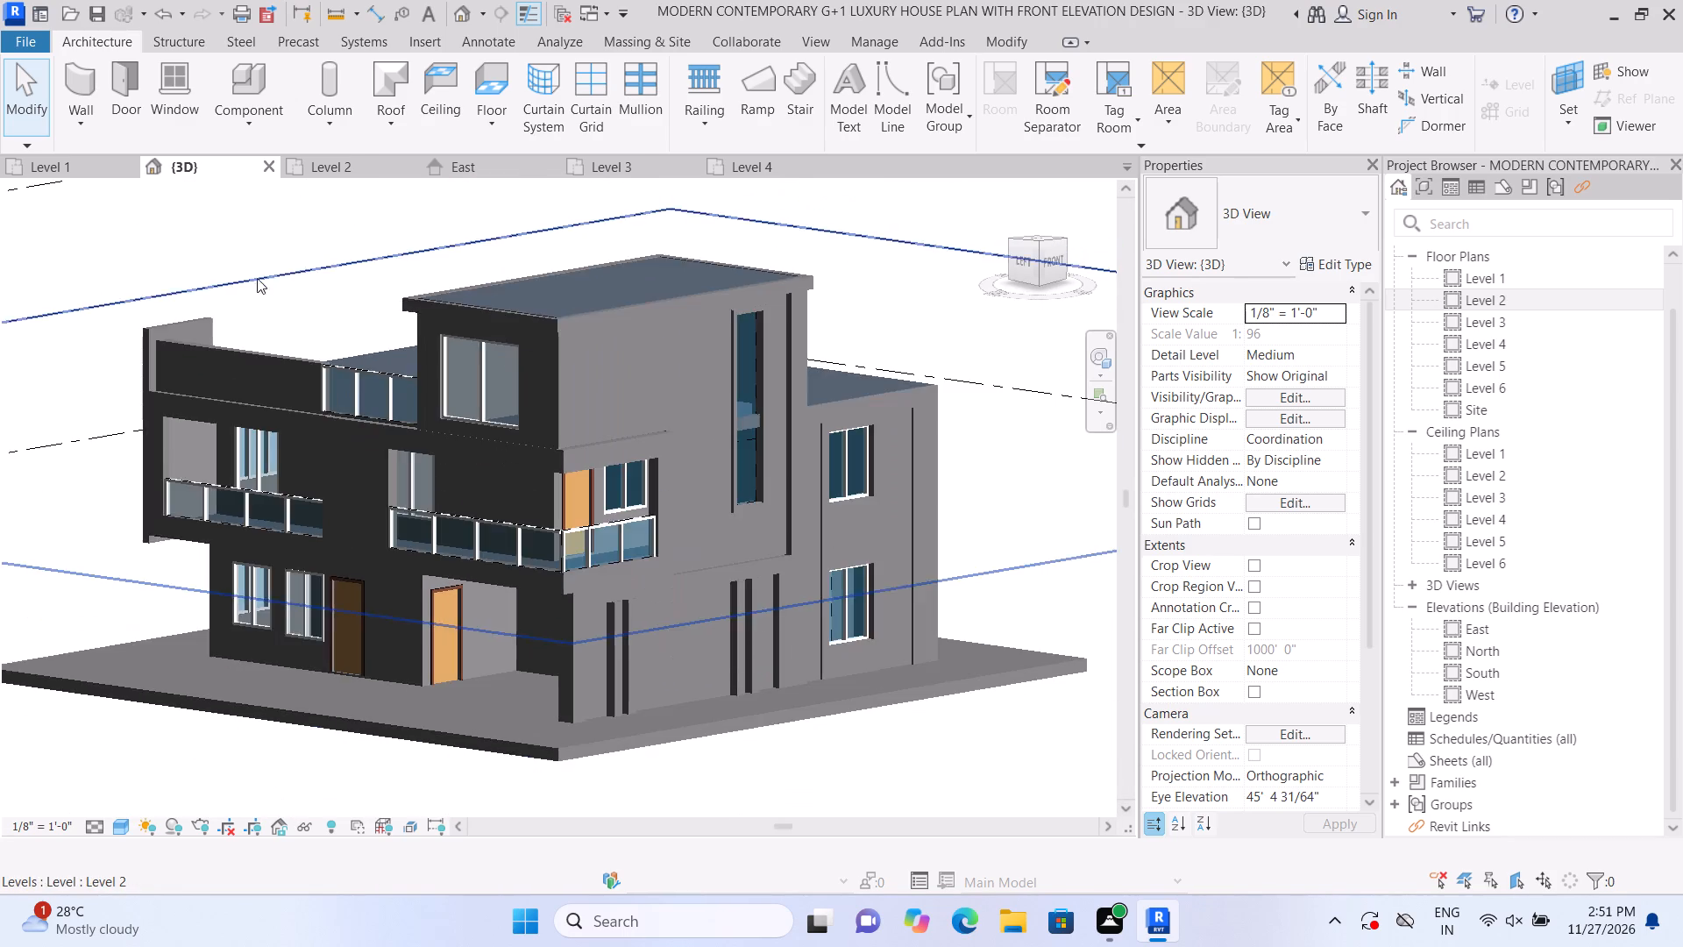
scroll(211, 251, "up", 3)
scroll(239, 257, "down", 2)
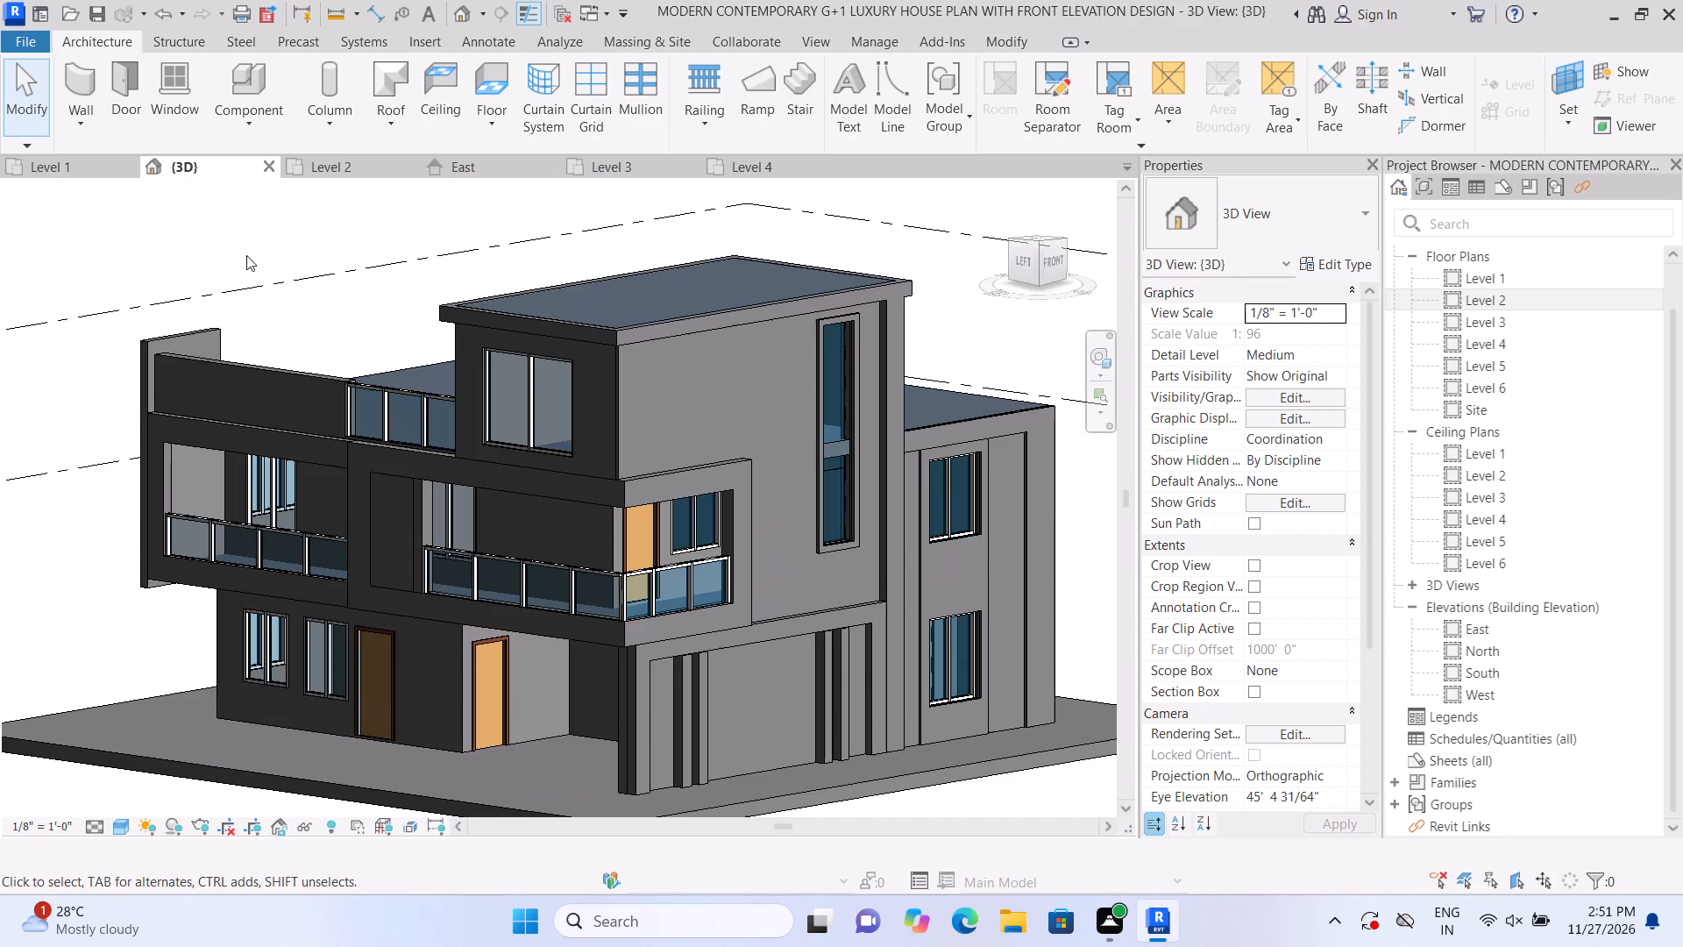
scroll(248, 255, "up", 2)
scroll(249, 255, "down", 2)
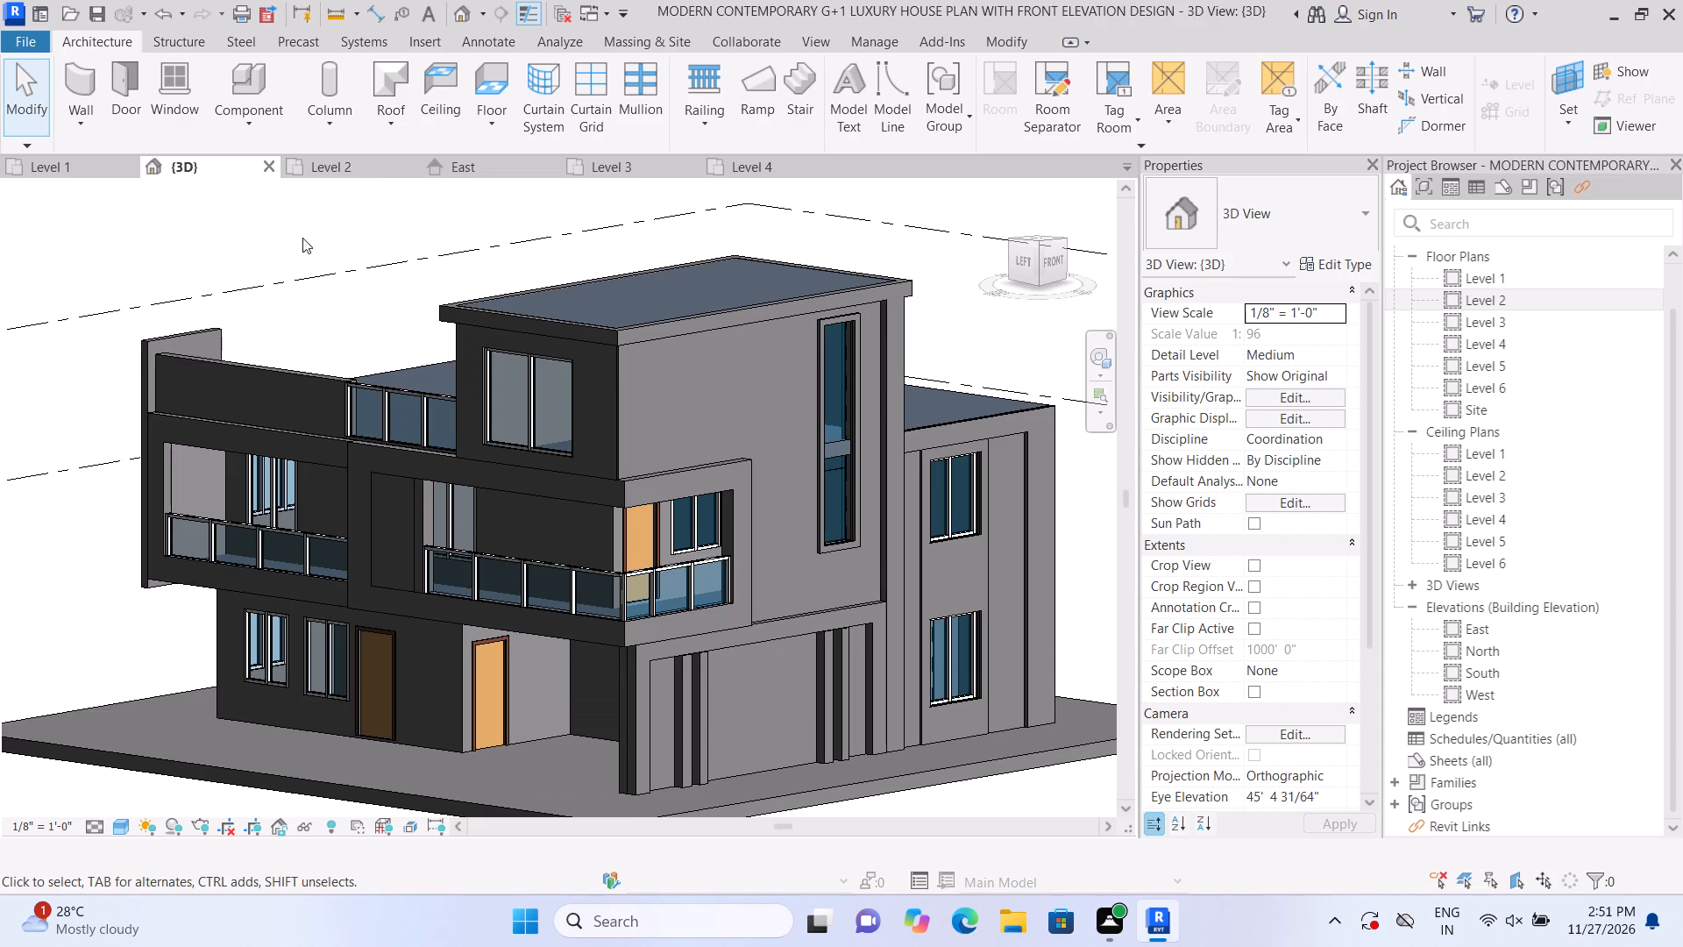
scroll(309, 237, "down", 1)
scroll(309, 237, "up", 1)
scroll(322, 240, "down", 2)
scroll(310, 252, "up", 2)
scroll(313, 234, "down", 1)
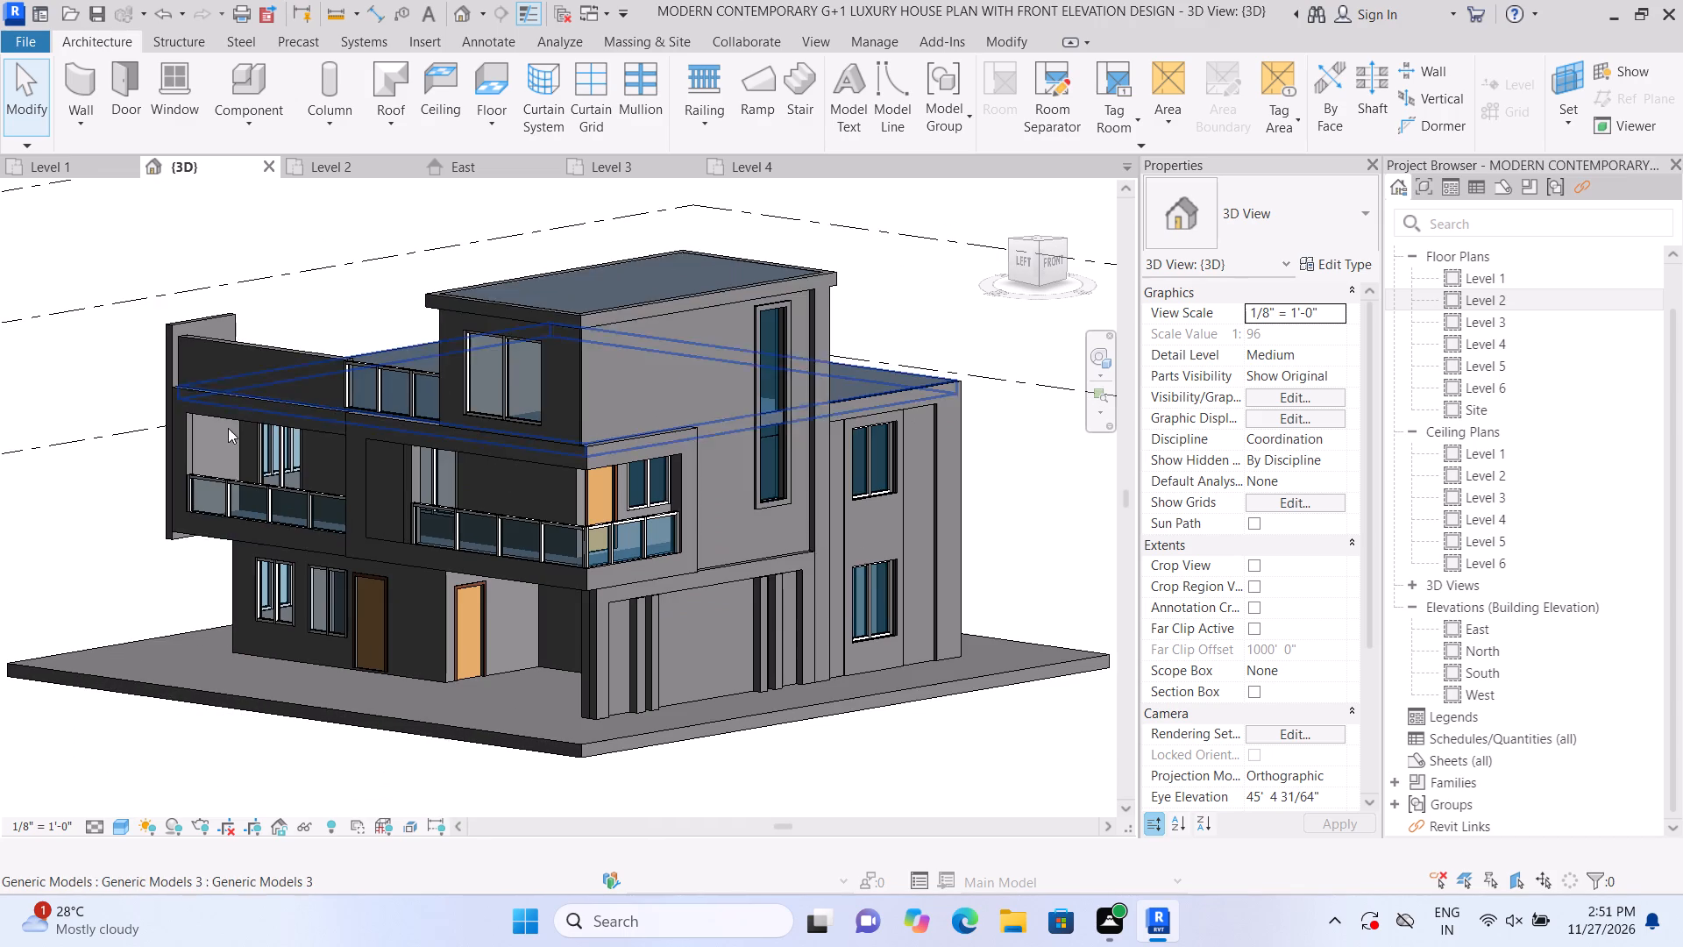
scroll(124, 692, "up", 2)
middle_click_drag(133, 676, 87, 630)
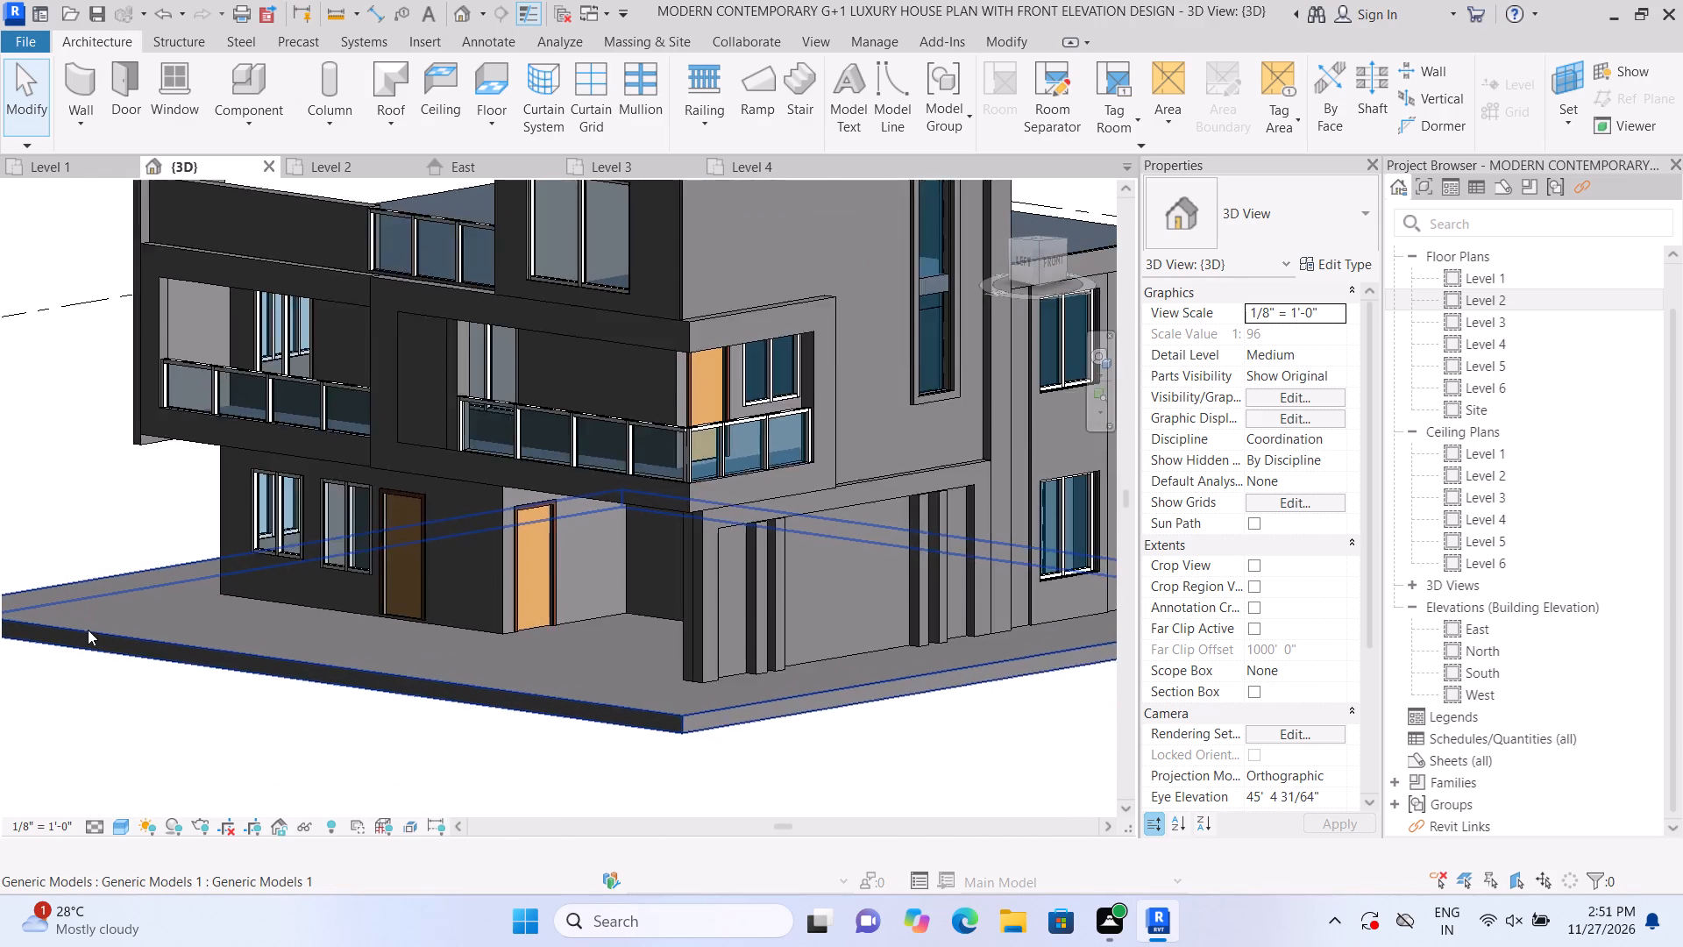
scroll(106, 608, "up", 1)
scroll(113, 607, "down", 2)
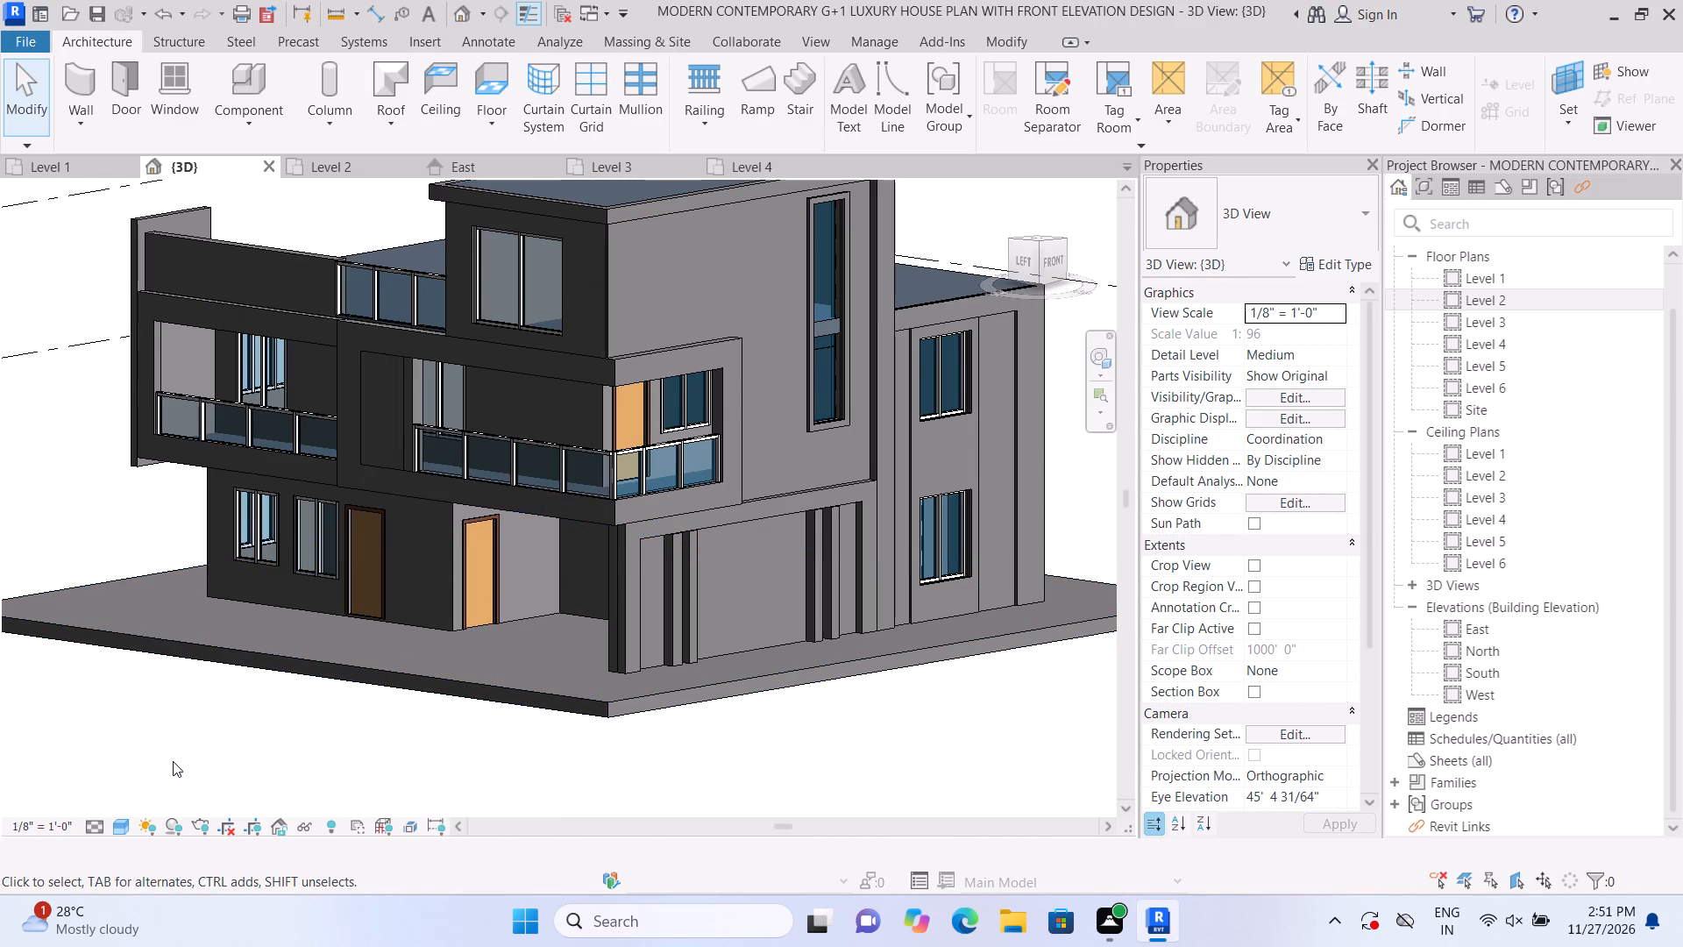
scroll(173, 761, "down", 1)
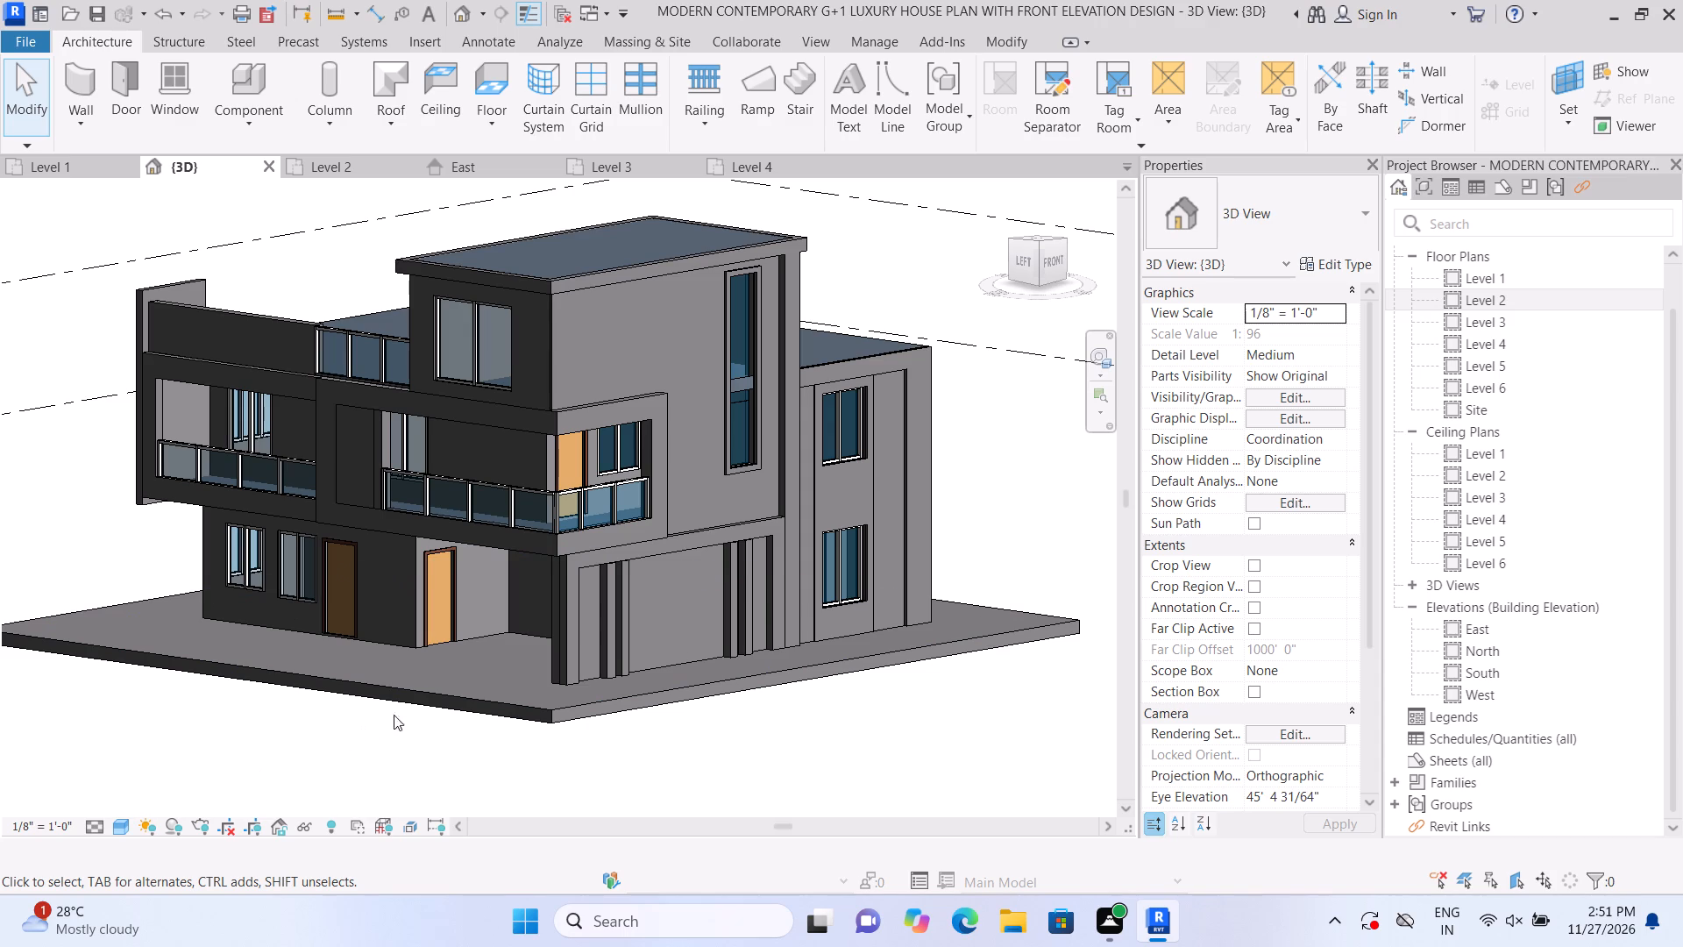
scroll(401, 712, "down", 1)
scroll(417, 710, "up", 1)
middle_click_drag(417, 720, 350, 726)
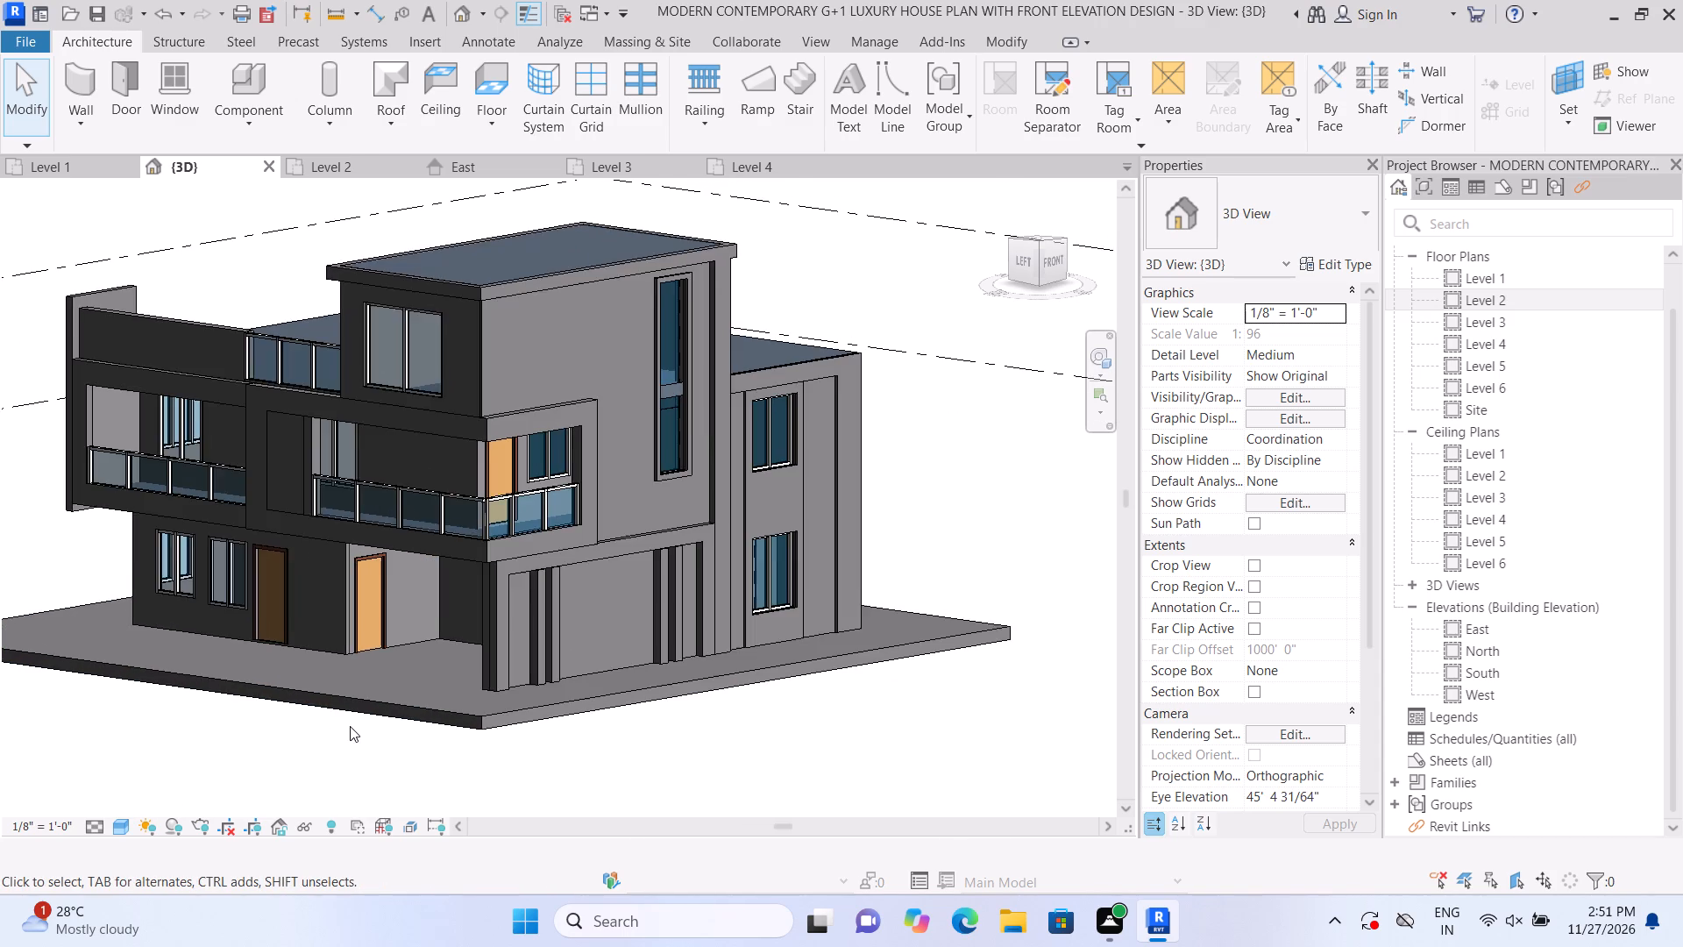
scroll(350, 726, "up", 1)
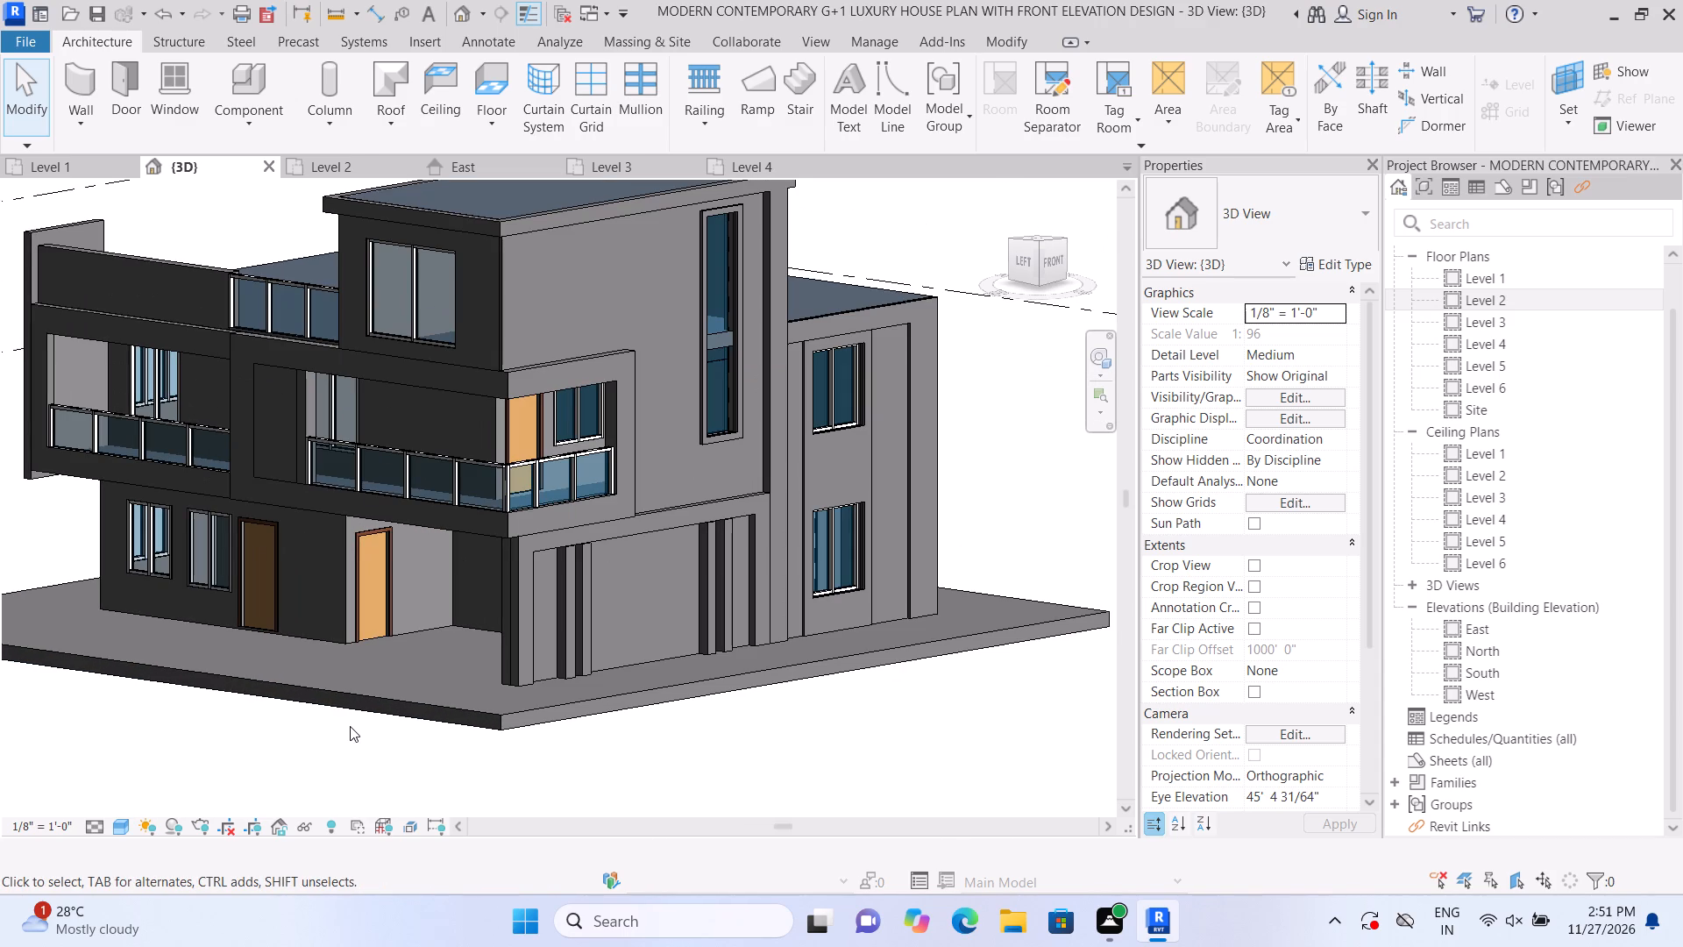
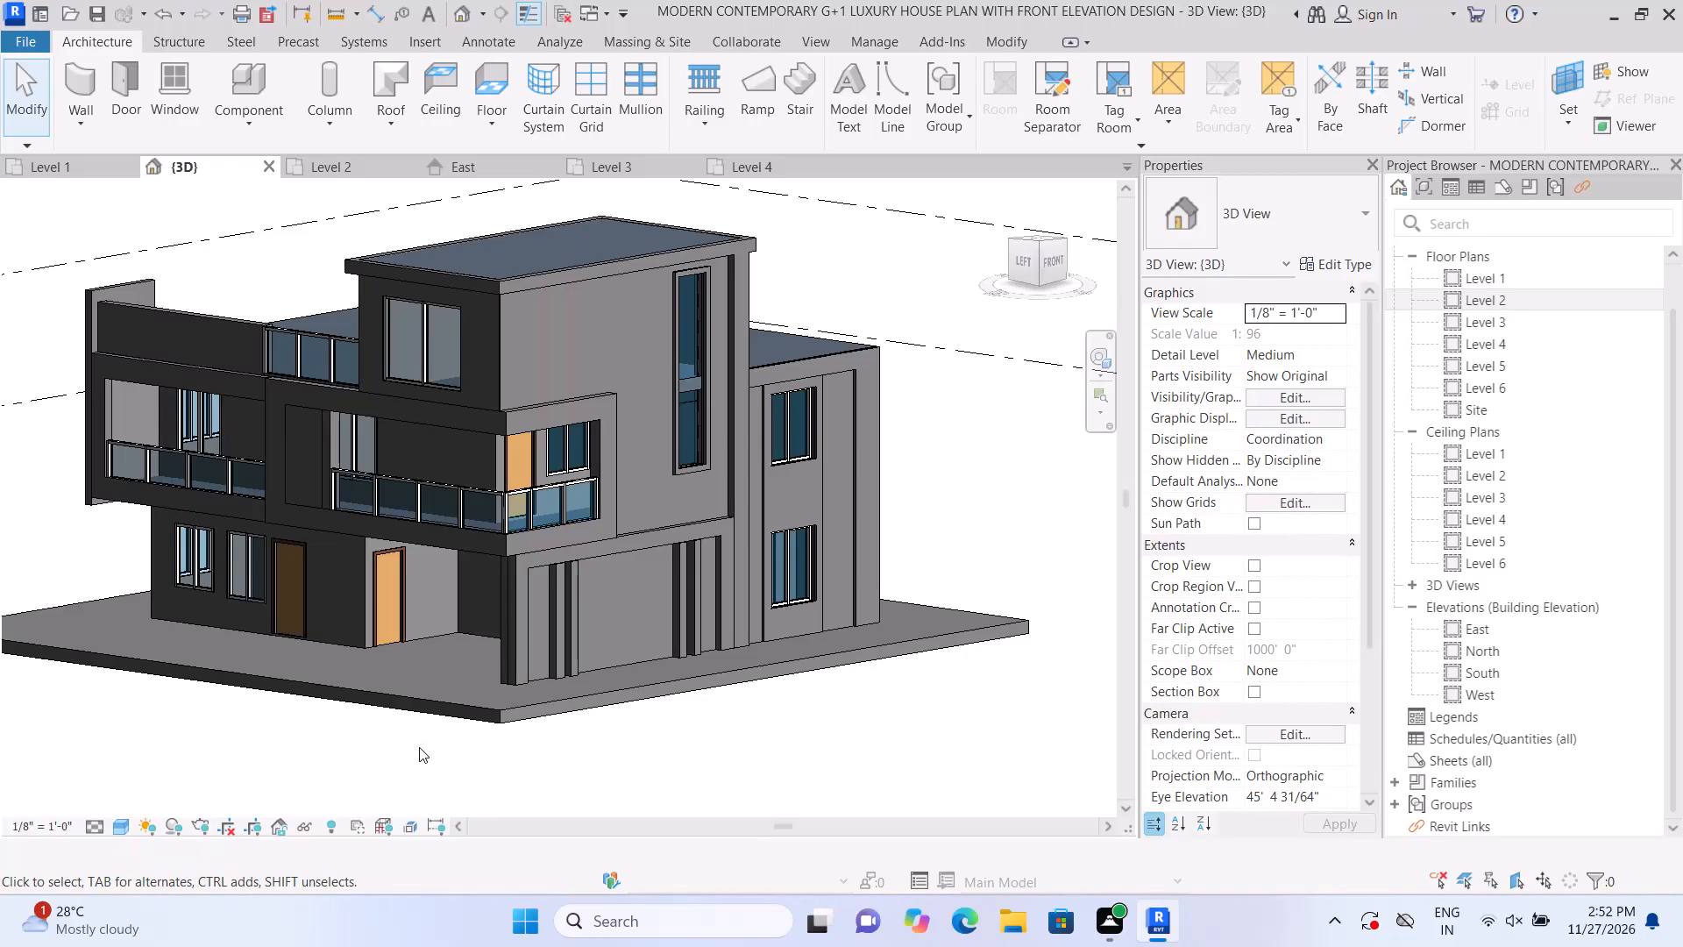
Examine the house in 3D from the front-left facade around to the right side and the lower flat roof.
scroll(480, 656, "down", 2)
middle_click_drag(401, 734, 324, 722, "shift")
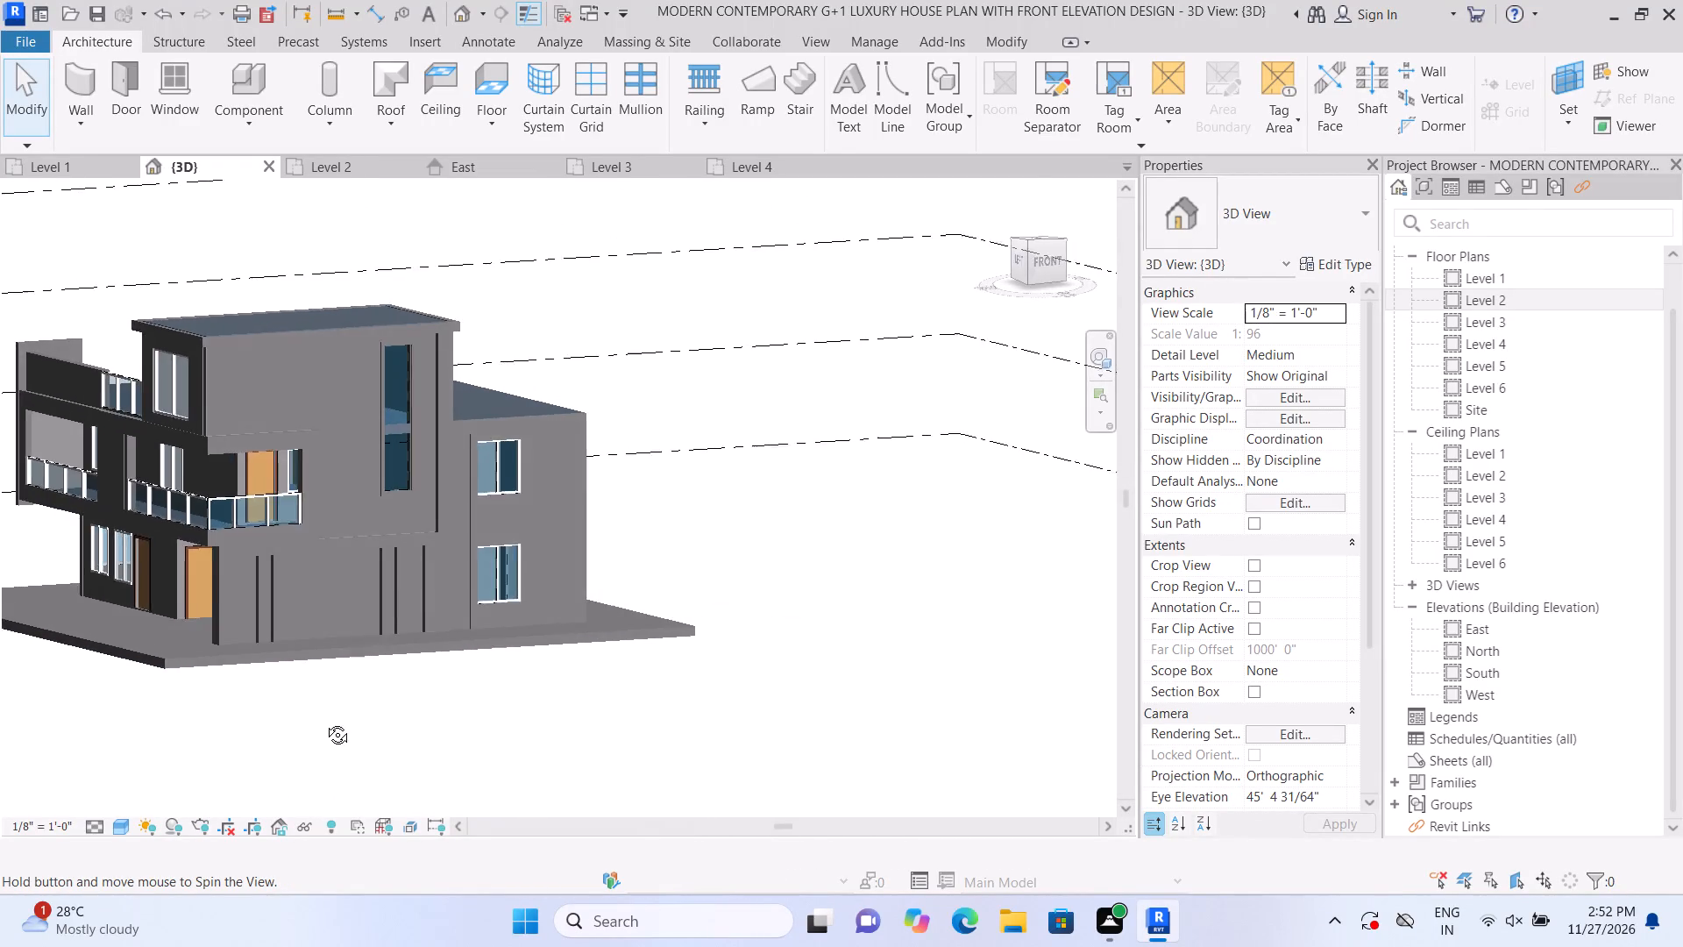
middle_click_drag(324, 722, 388, 743, "shift")
scroll(411, 750, "up", 2)
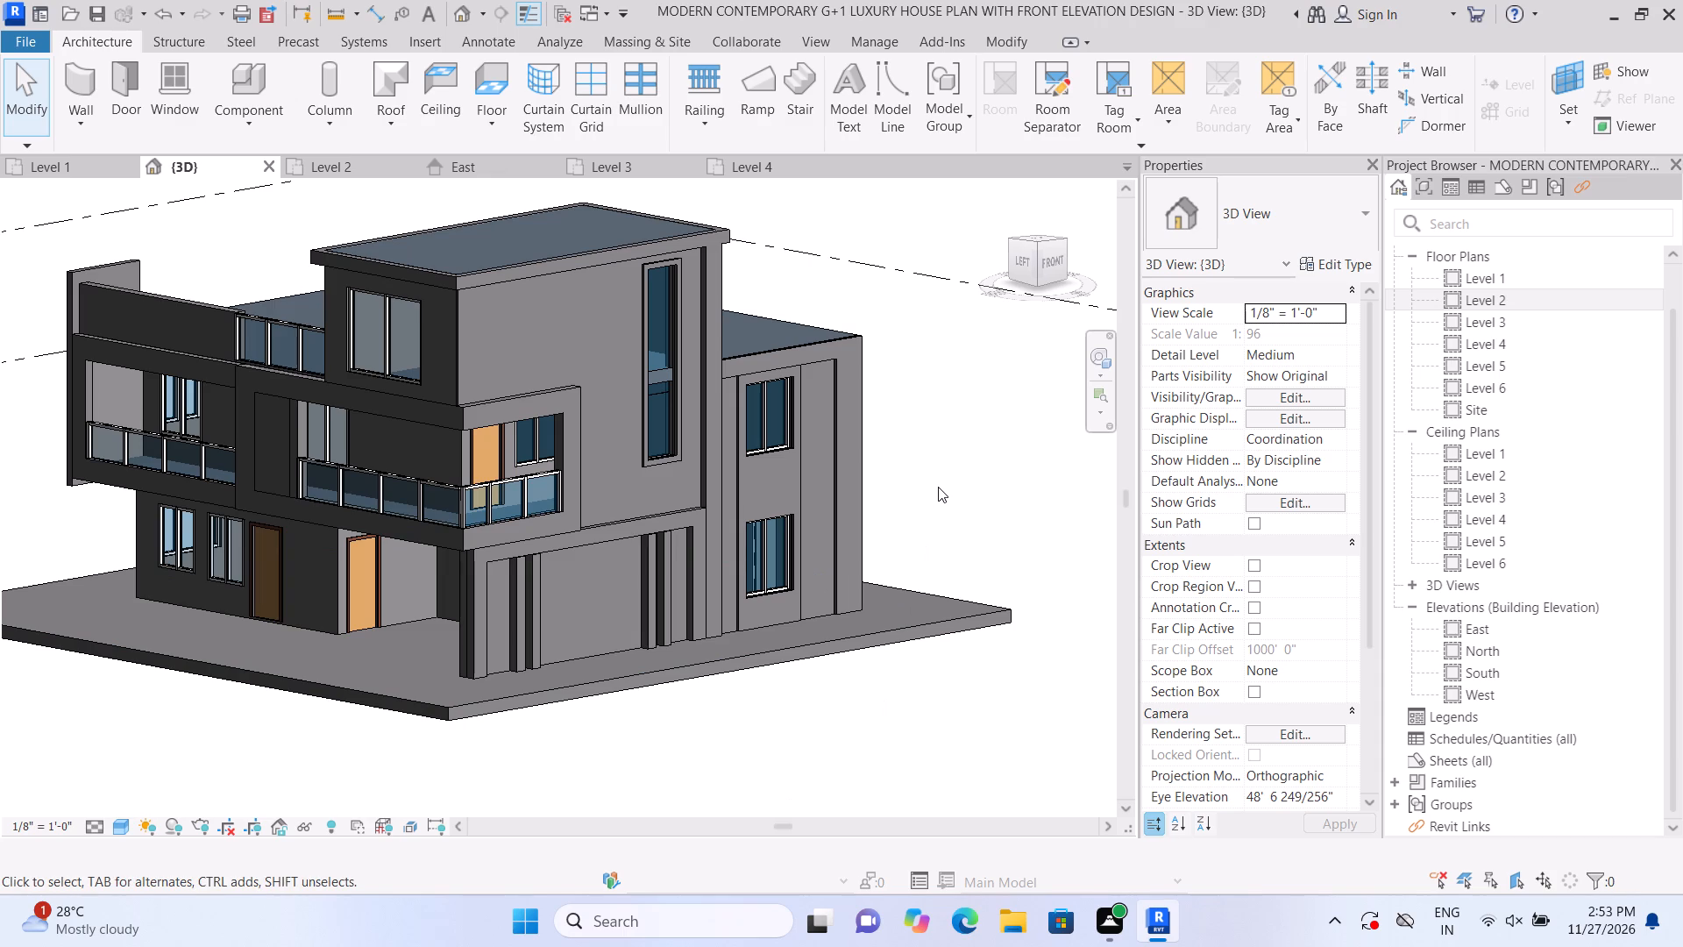
scroll(928, 478, "up", 1)
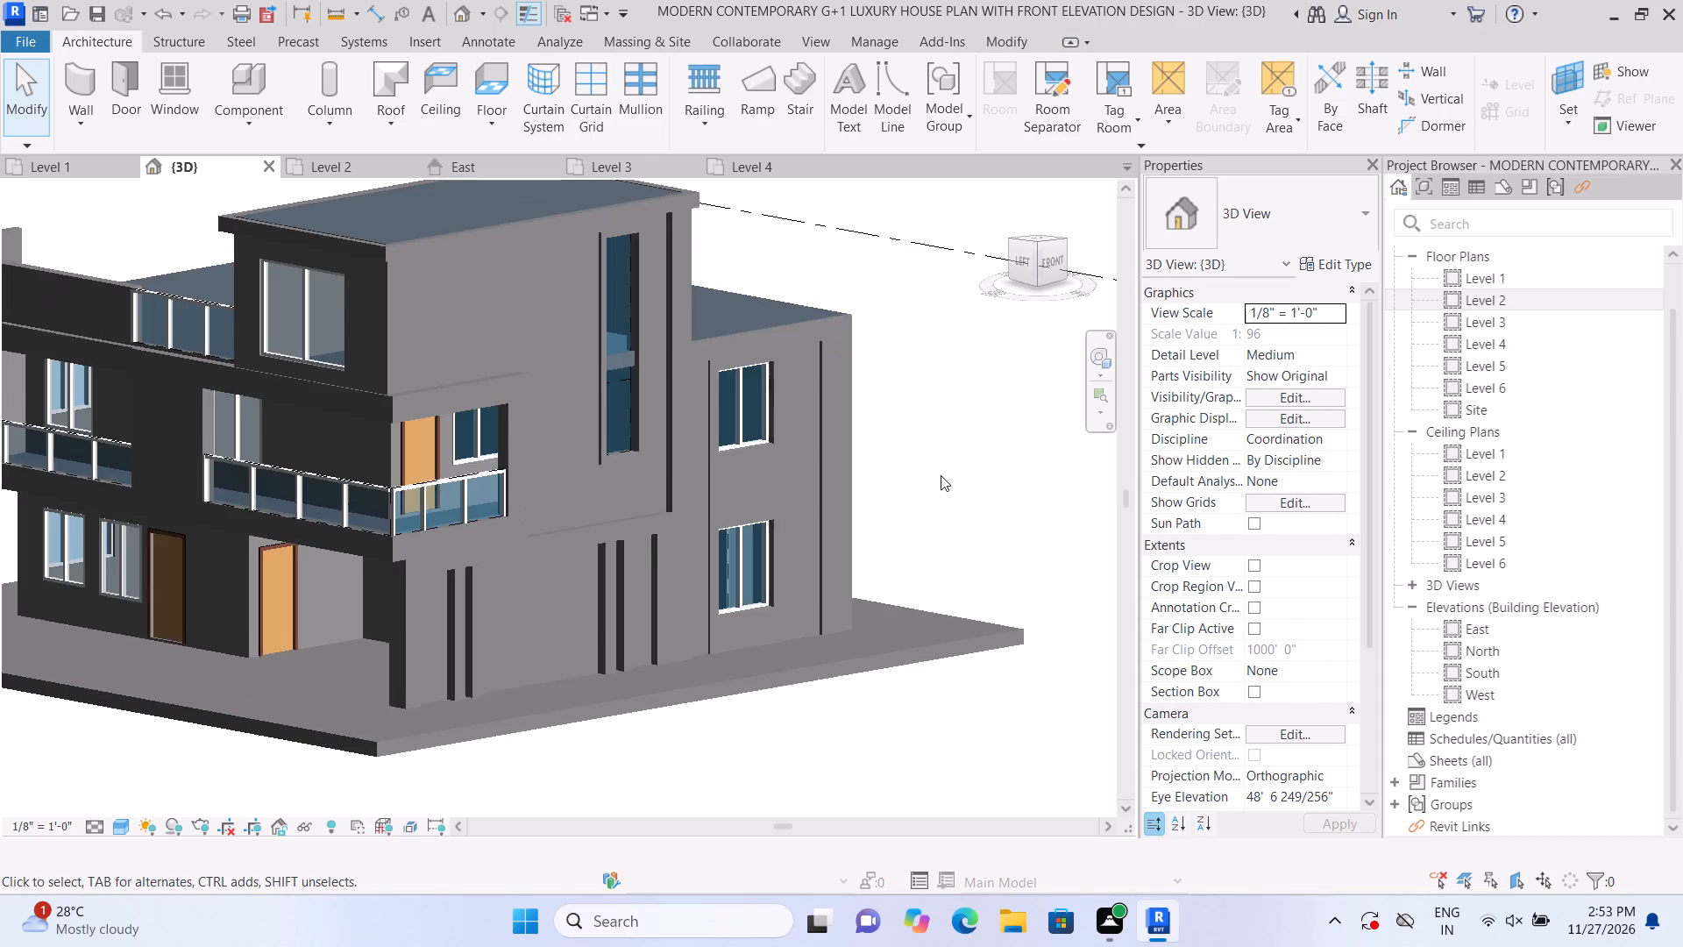
scroll(956, 473, "down", 1)
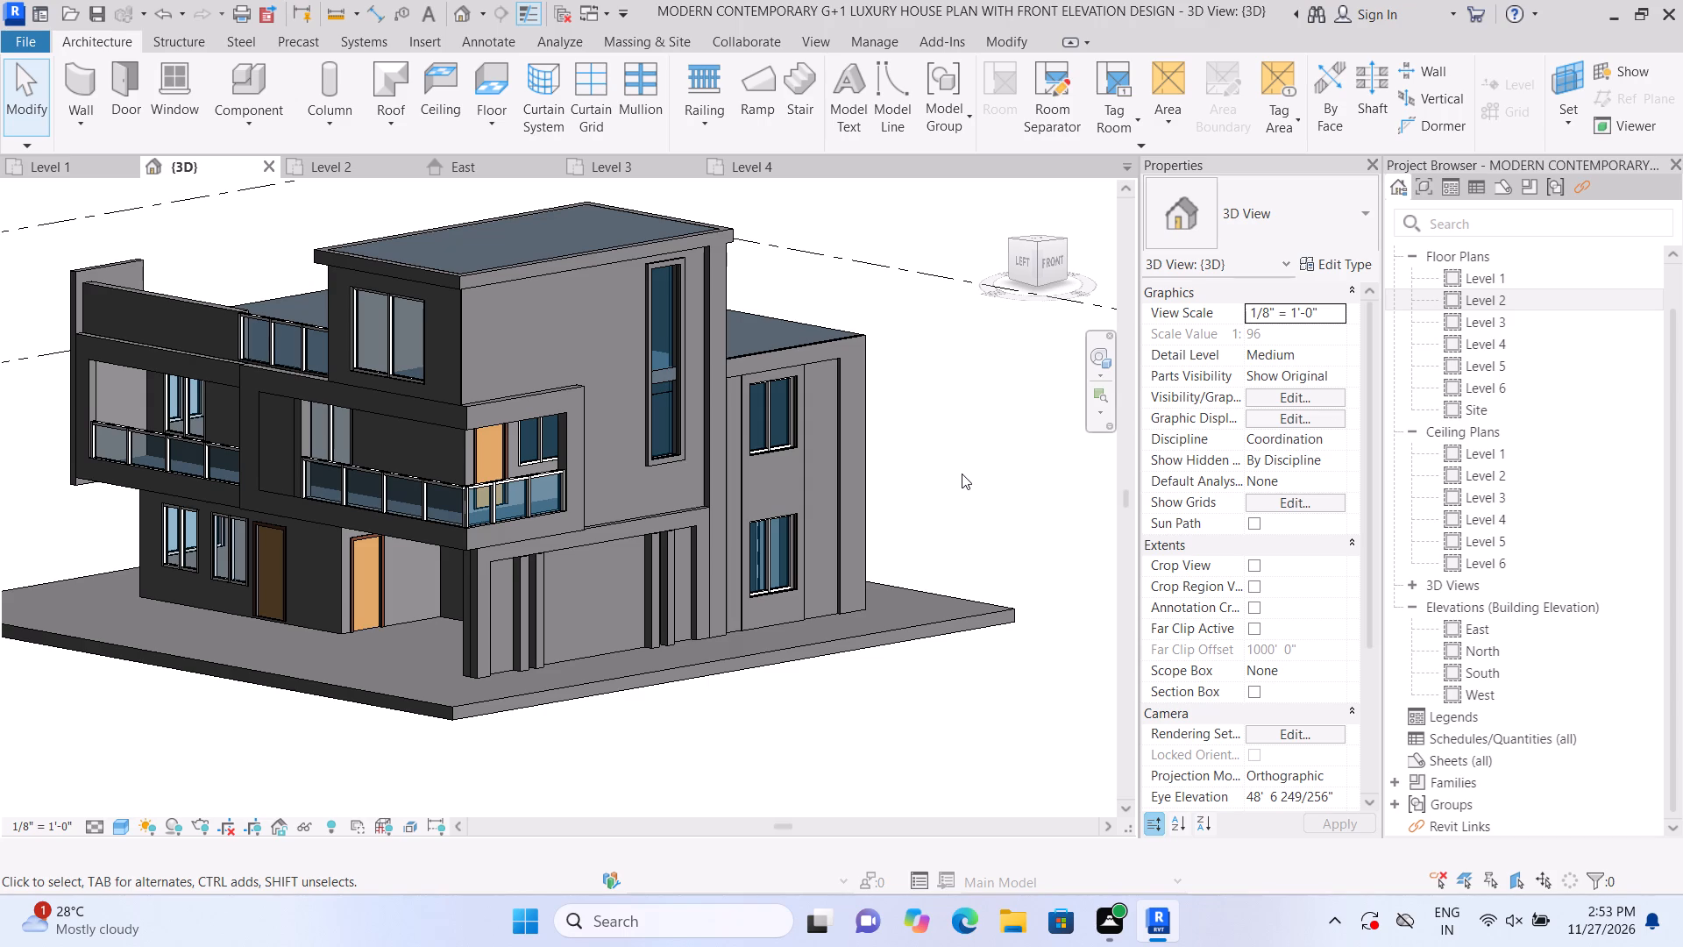
scroll(938, 506, "up", 2)
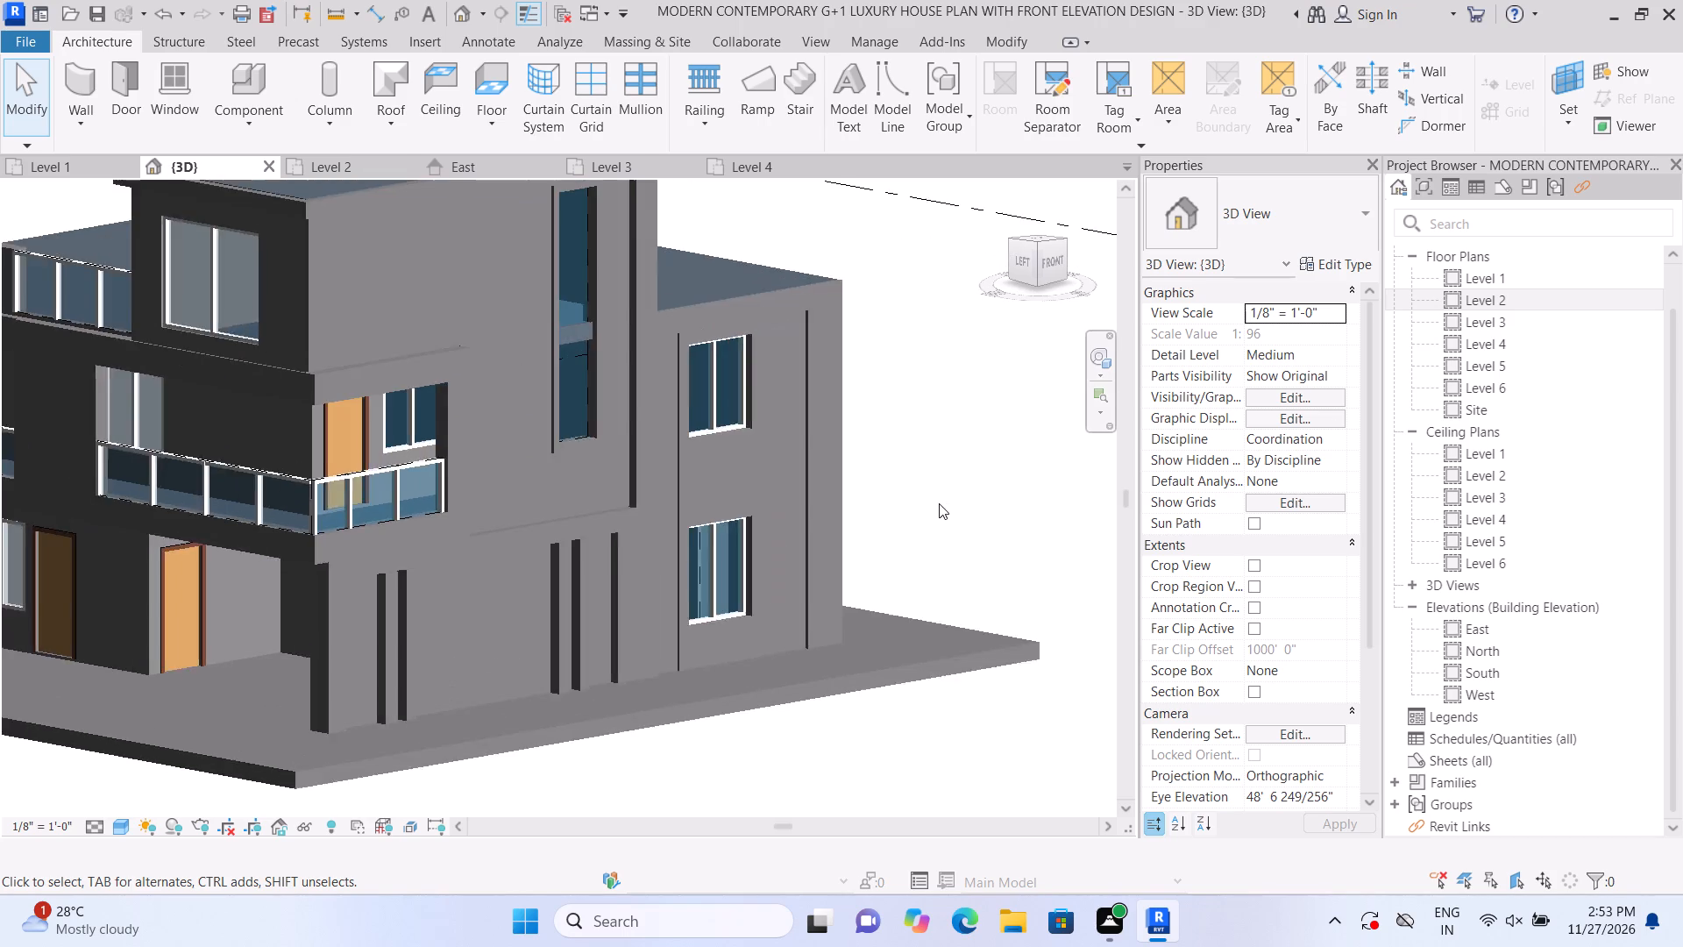
scroll(944, 502, "down", 4)
scroll(950, 509, "up", 1)
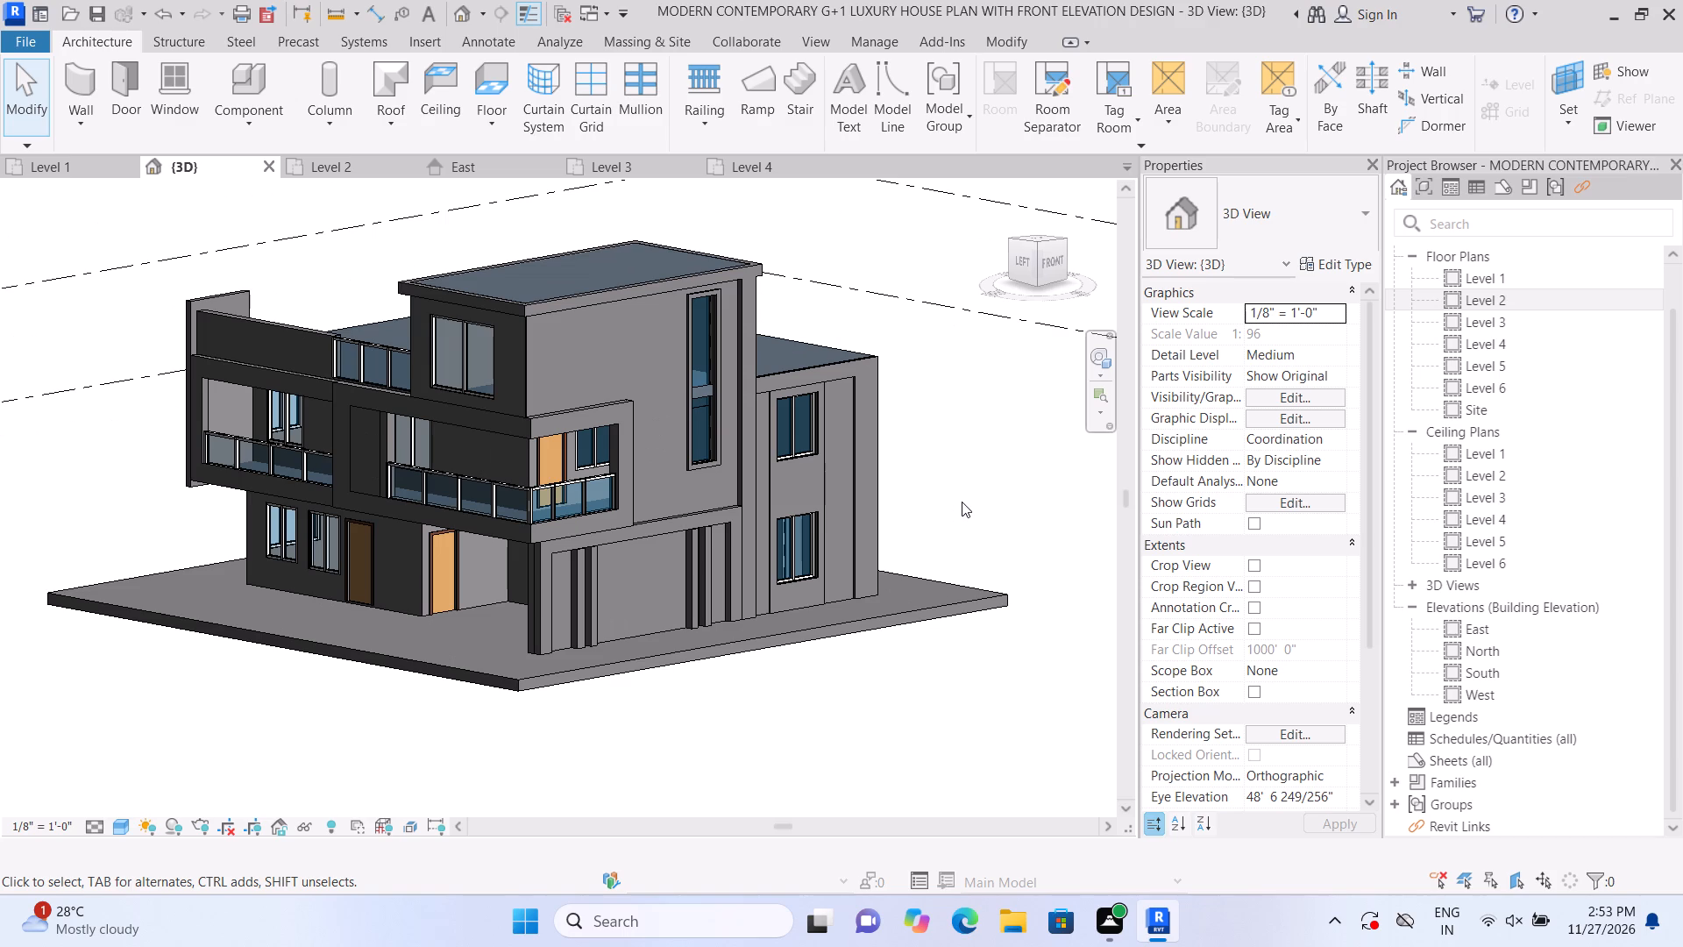
middle_click_drag(959, 509, 616, 534, "shift")
middle_click_drag(565, 507, 882, 768)
middle_click_drag(561, 625, 792, 672)
scroll(625, 652, "up", 2)
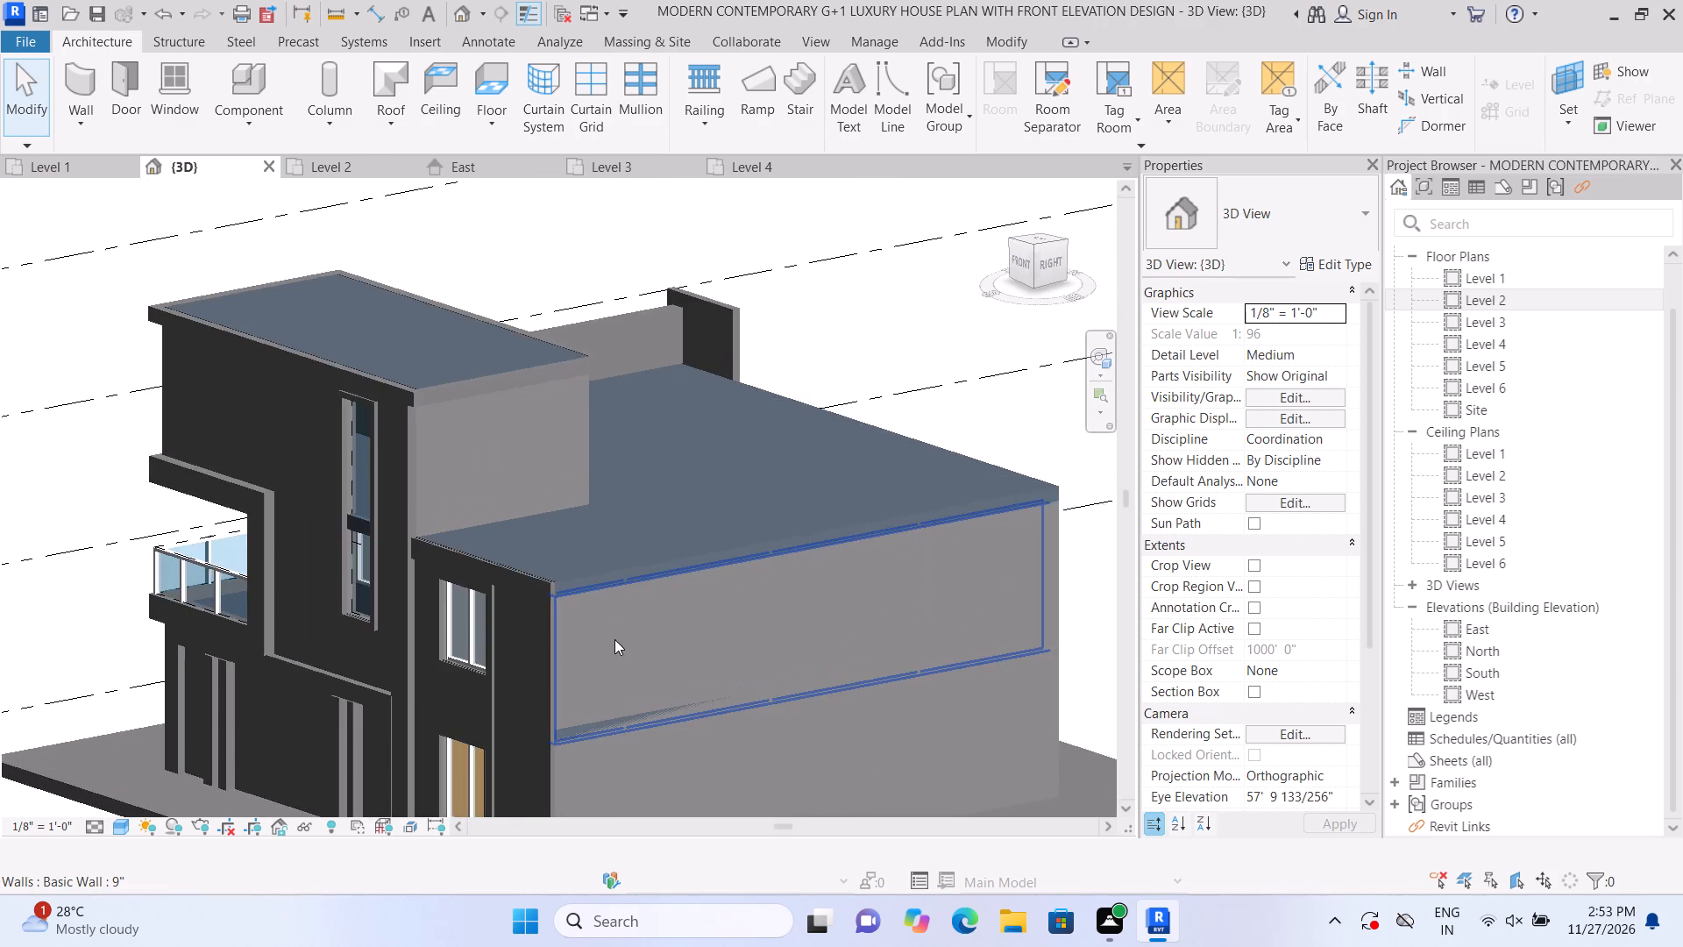
scroll(614, 635, "up", 1)
middle_click_drag(682, 693, 673, 694, "shift")
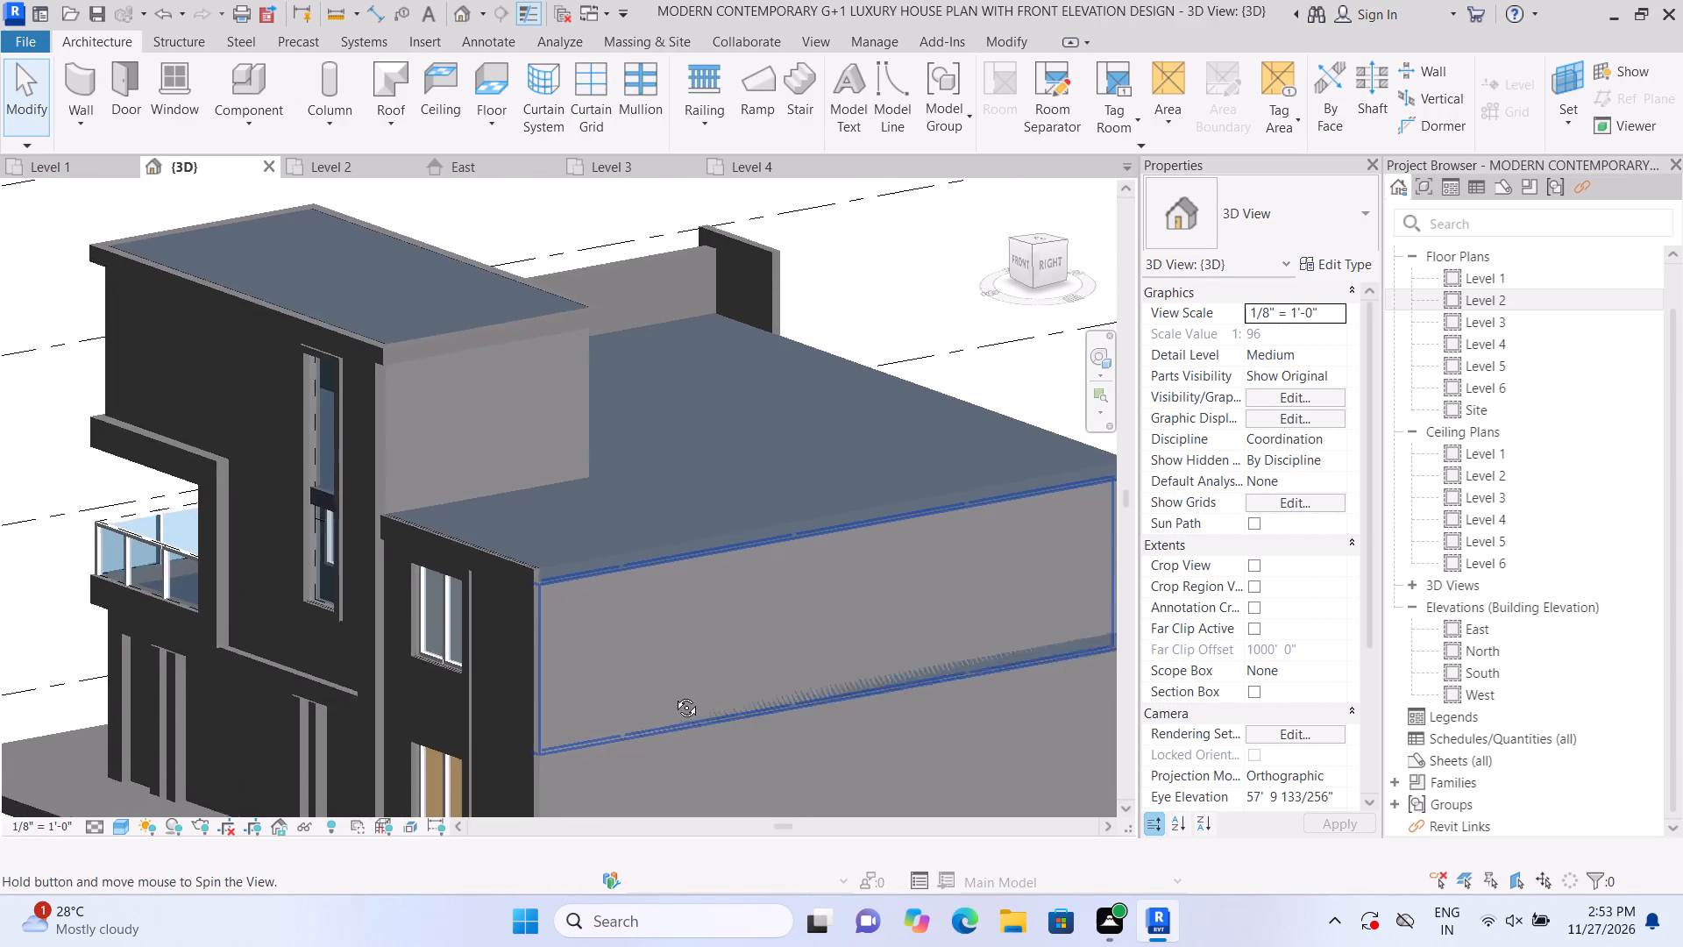
middle_click_drag(673, 694, 671, 694, "shift")
middle_click_drag(636, 578, 635, 635)
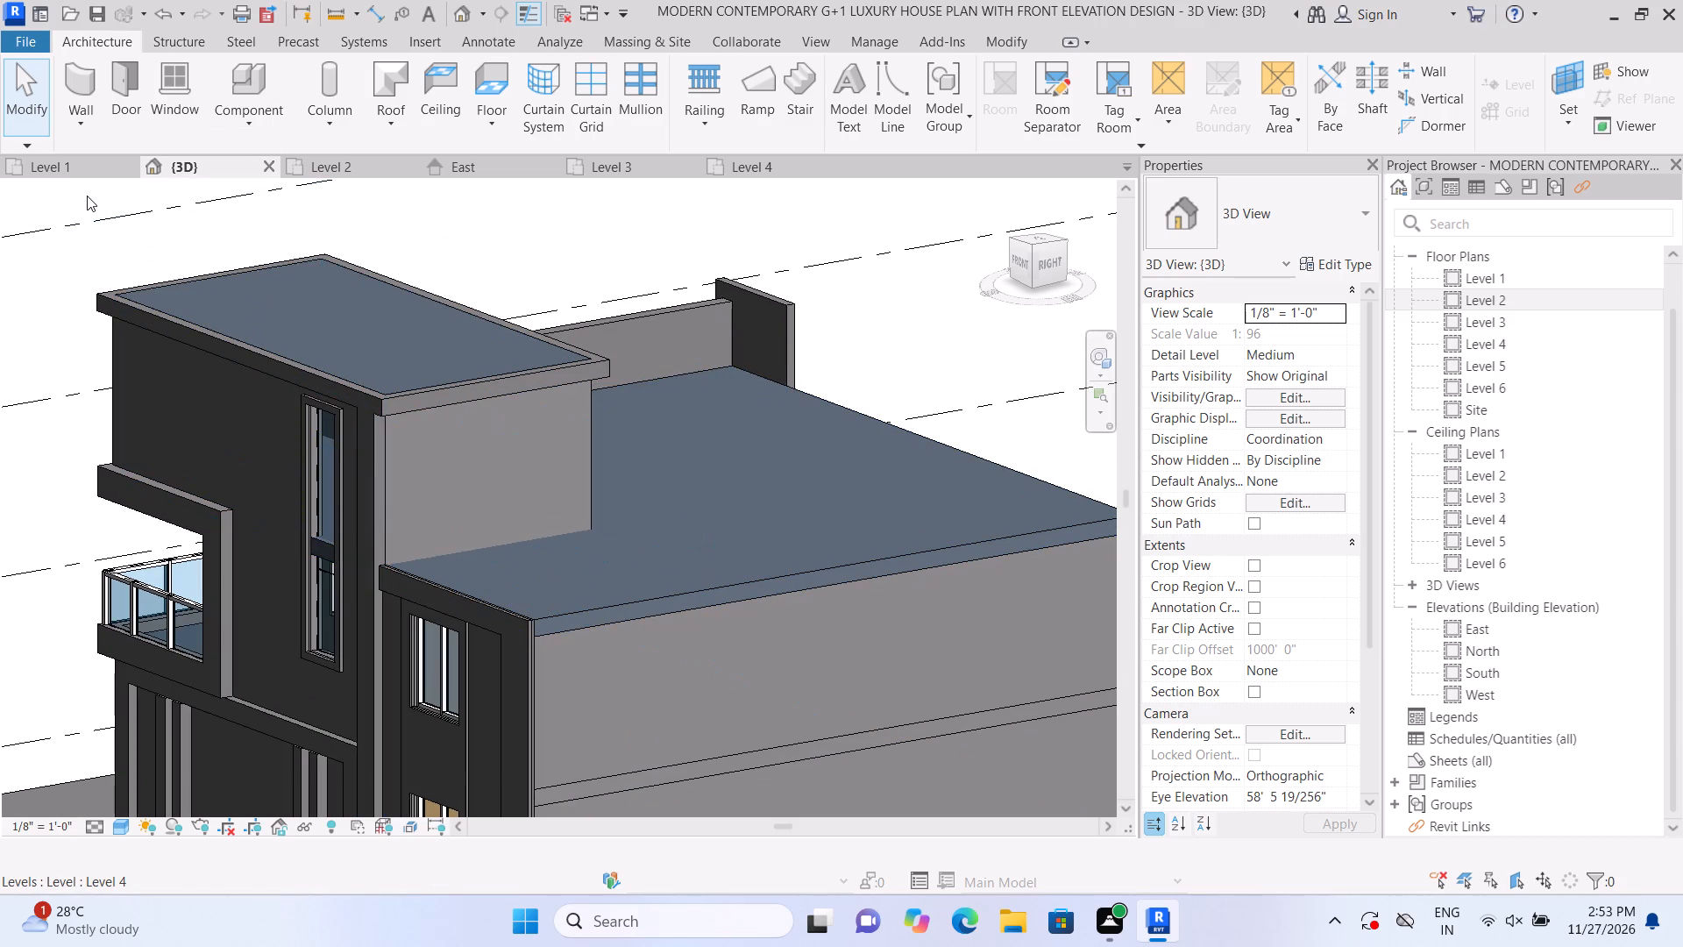
Create an in-place model component in the Generic Models category, keeping the default name.
left_click(92, 79)
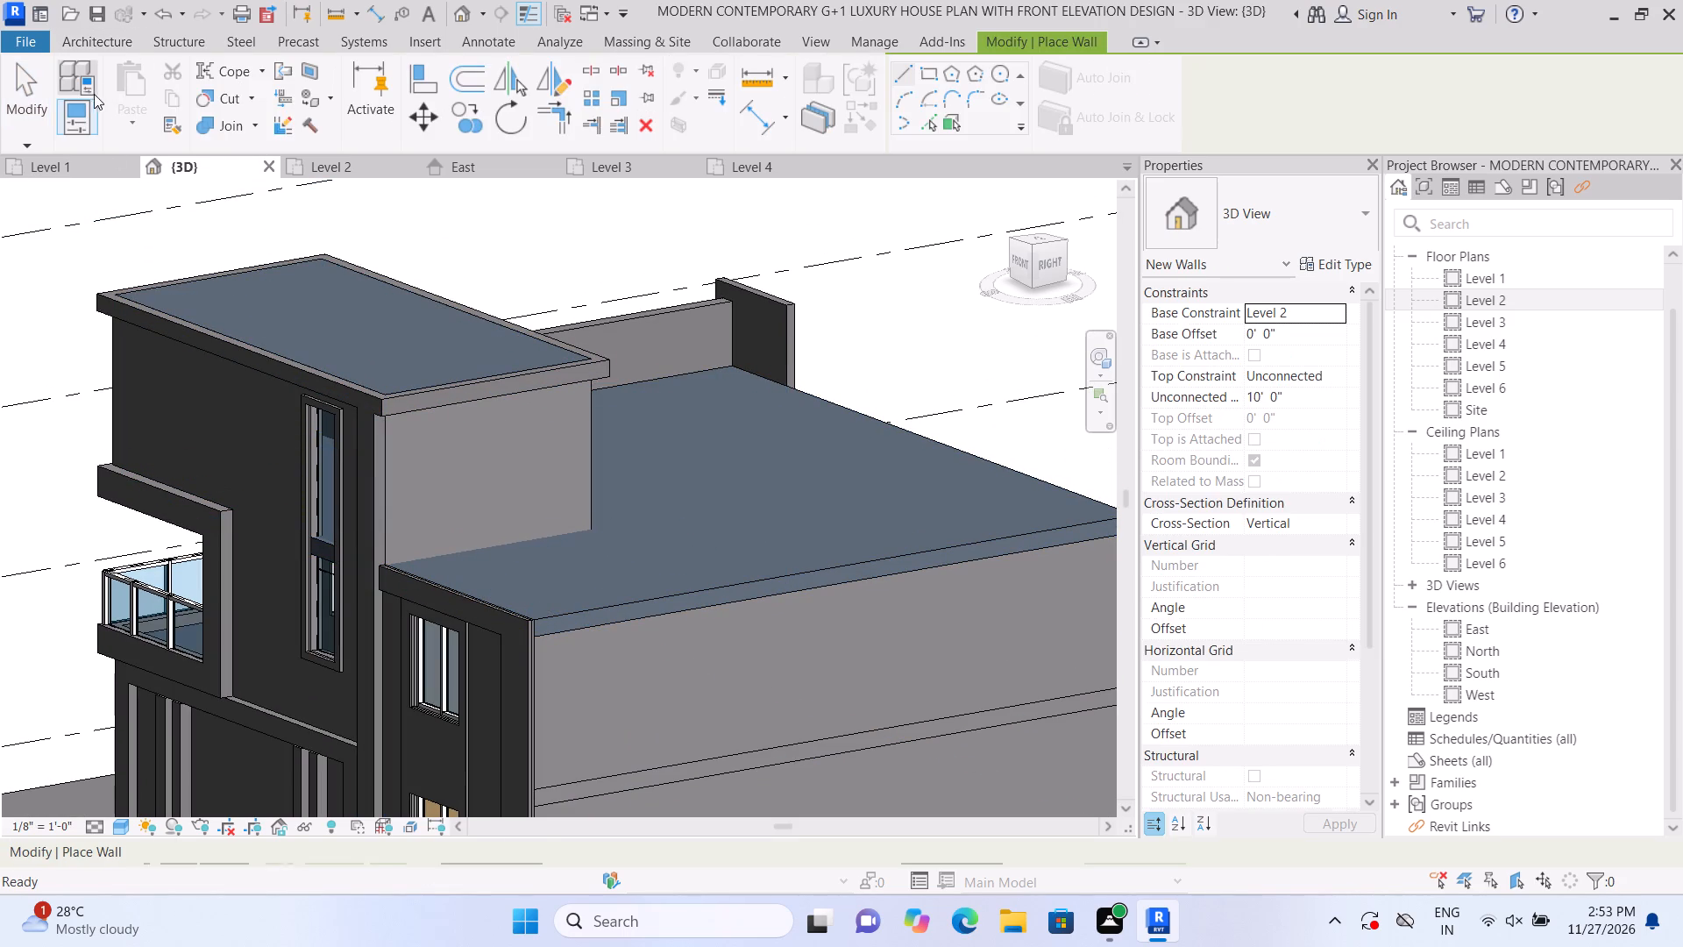
left_click(83, 40)
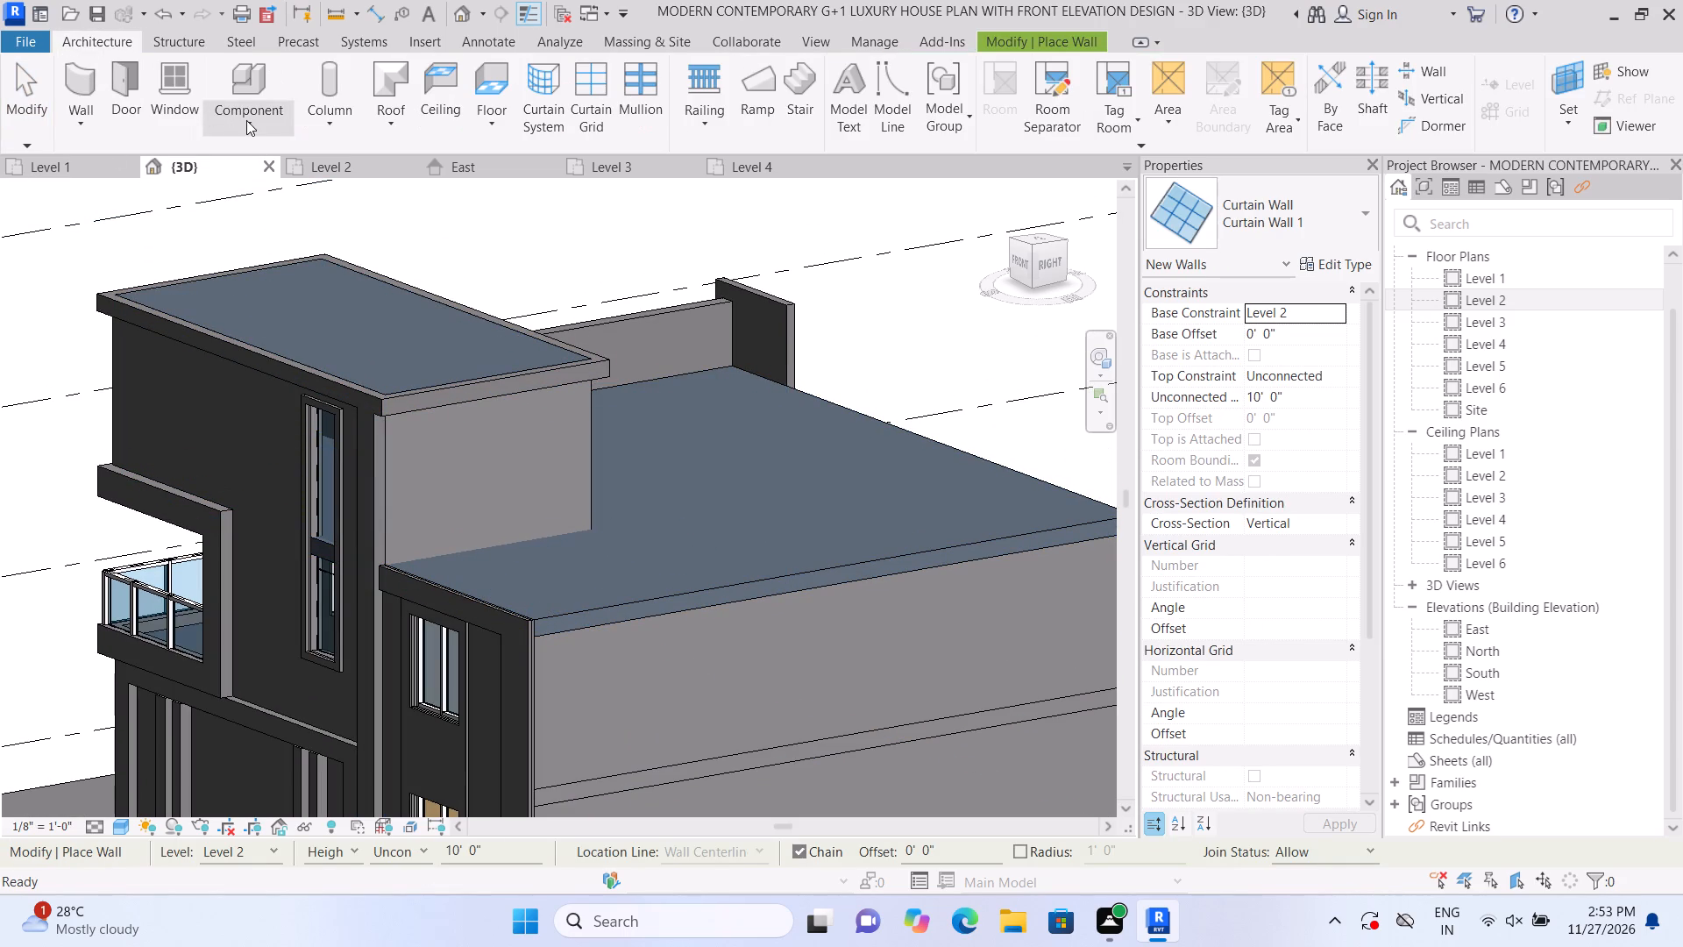
left_click(246, 120)
left_click(285, 203)
scroll(847, 268, "down", 3)
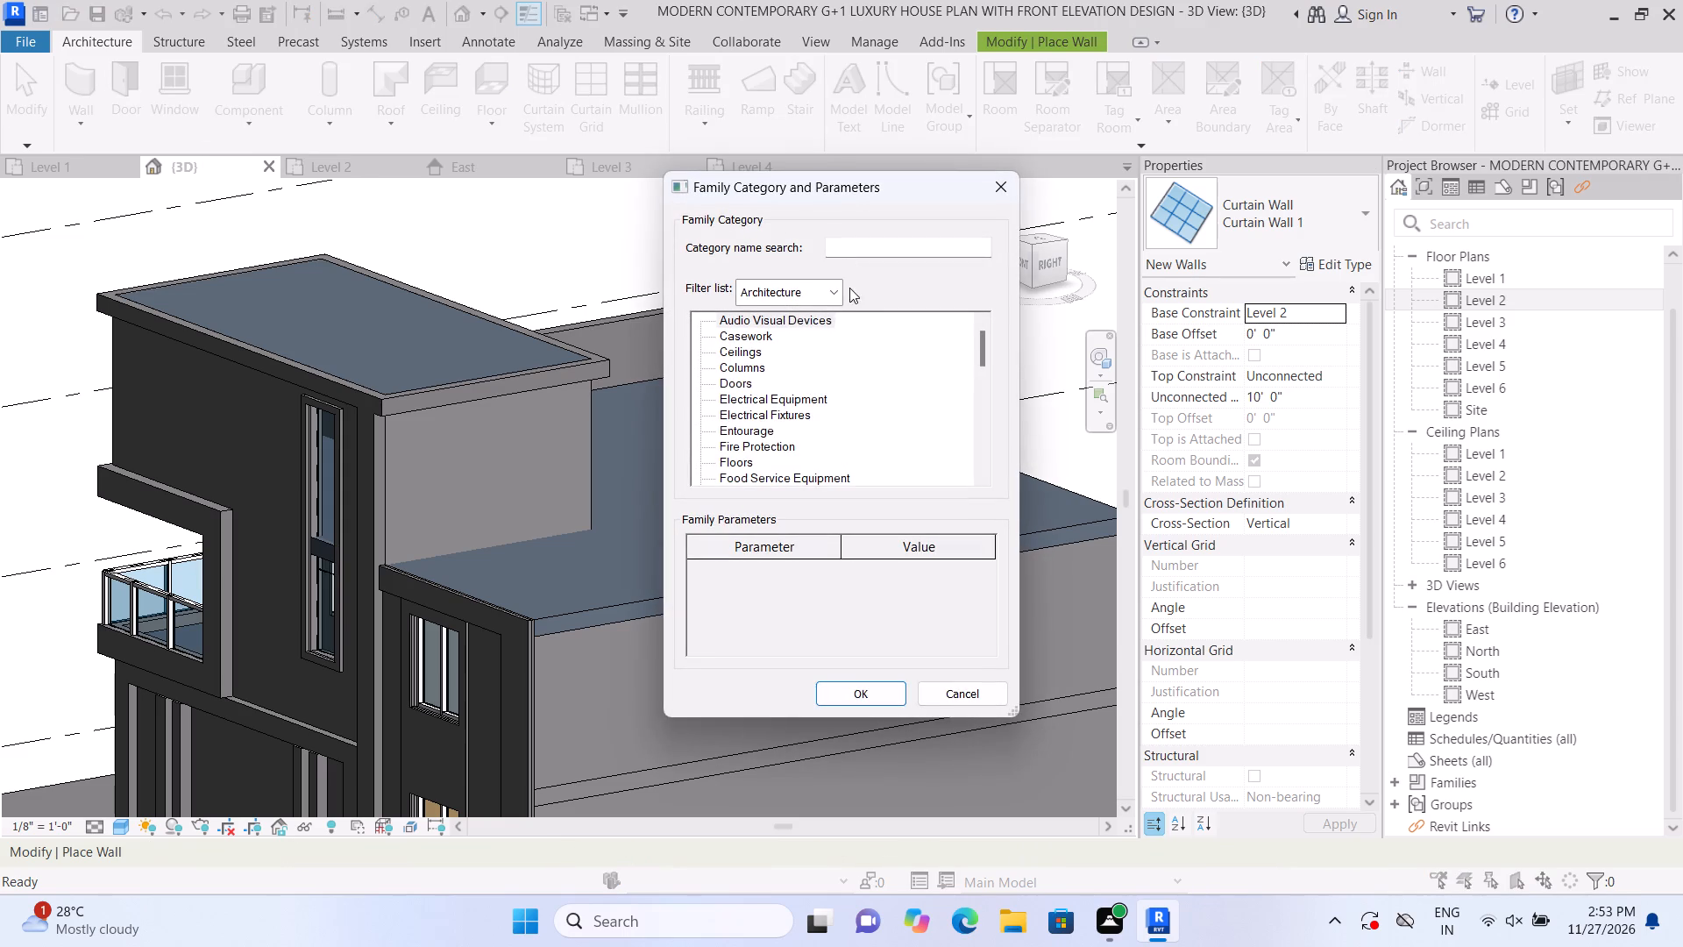
scroll(849, 288, "down", 5)
scroll(834, 358, "down", 5)
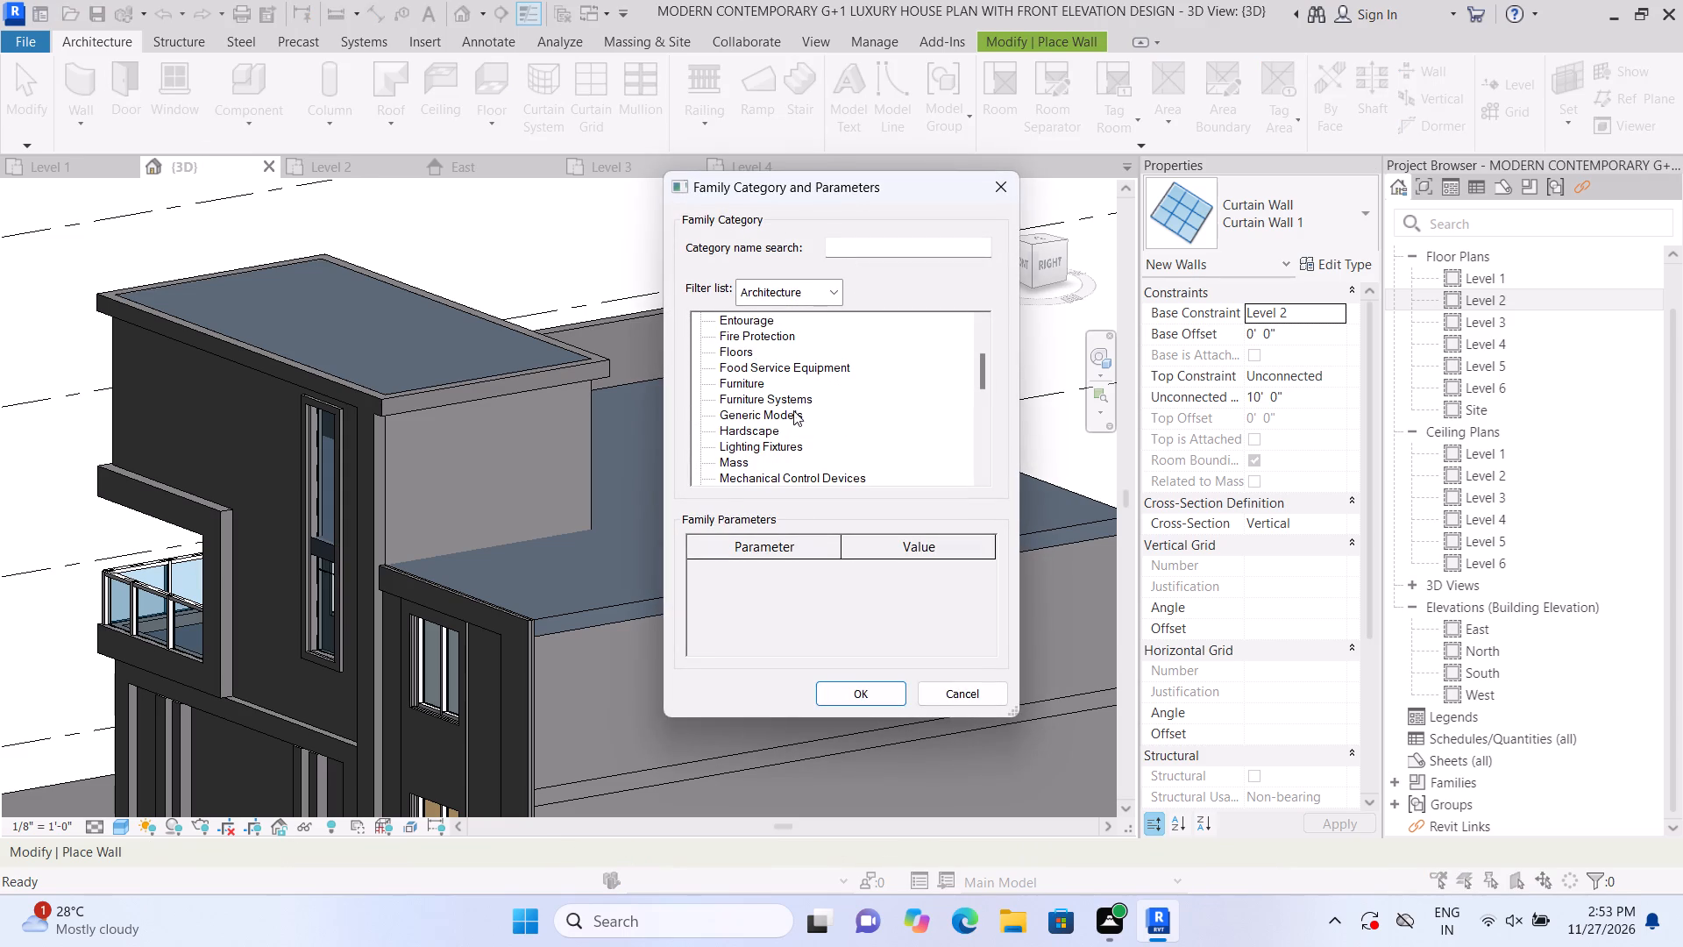
left_click(793, 410)
double_click(883, 701)
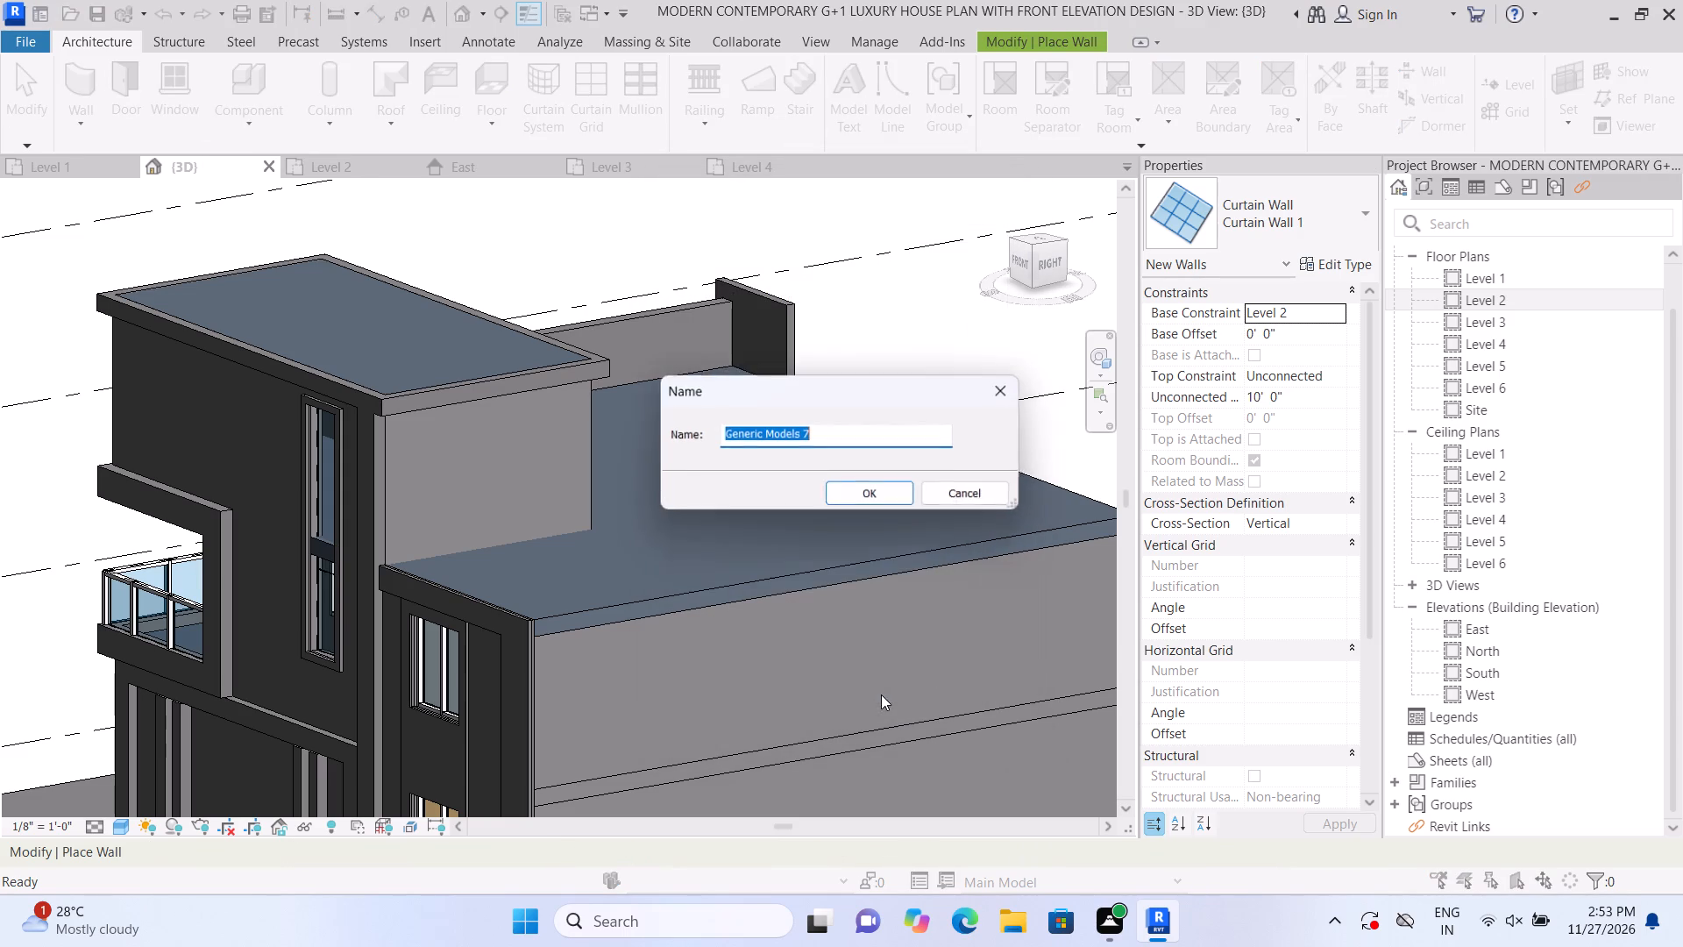
left_click(876, 502)
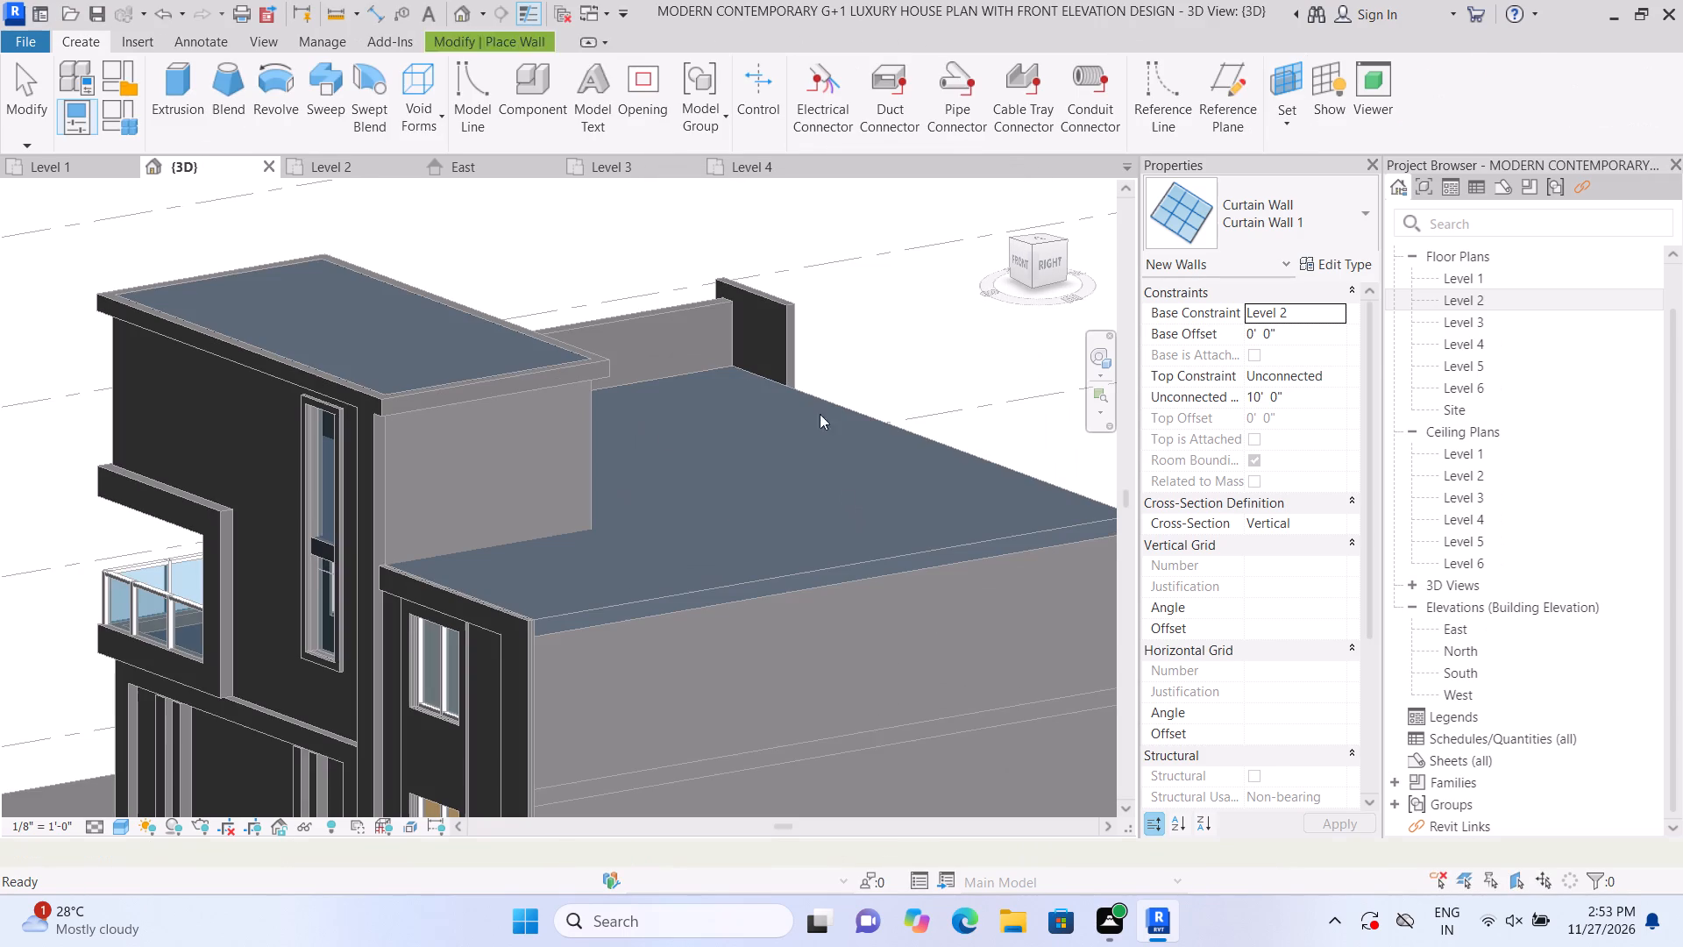
Start a solid extrusion and pick the lower Generic - 12" roof's surface as its work plane.
left_click(195, 99)
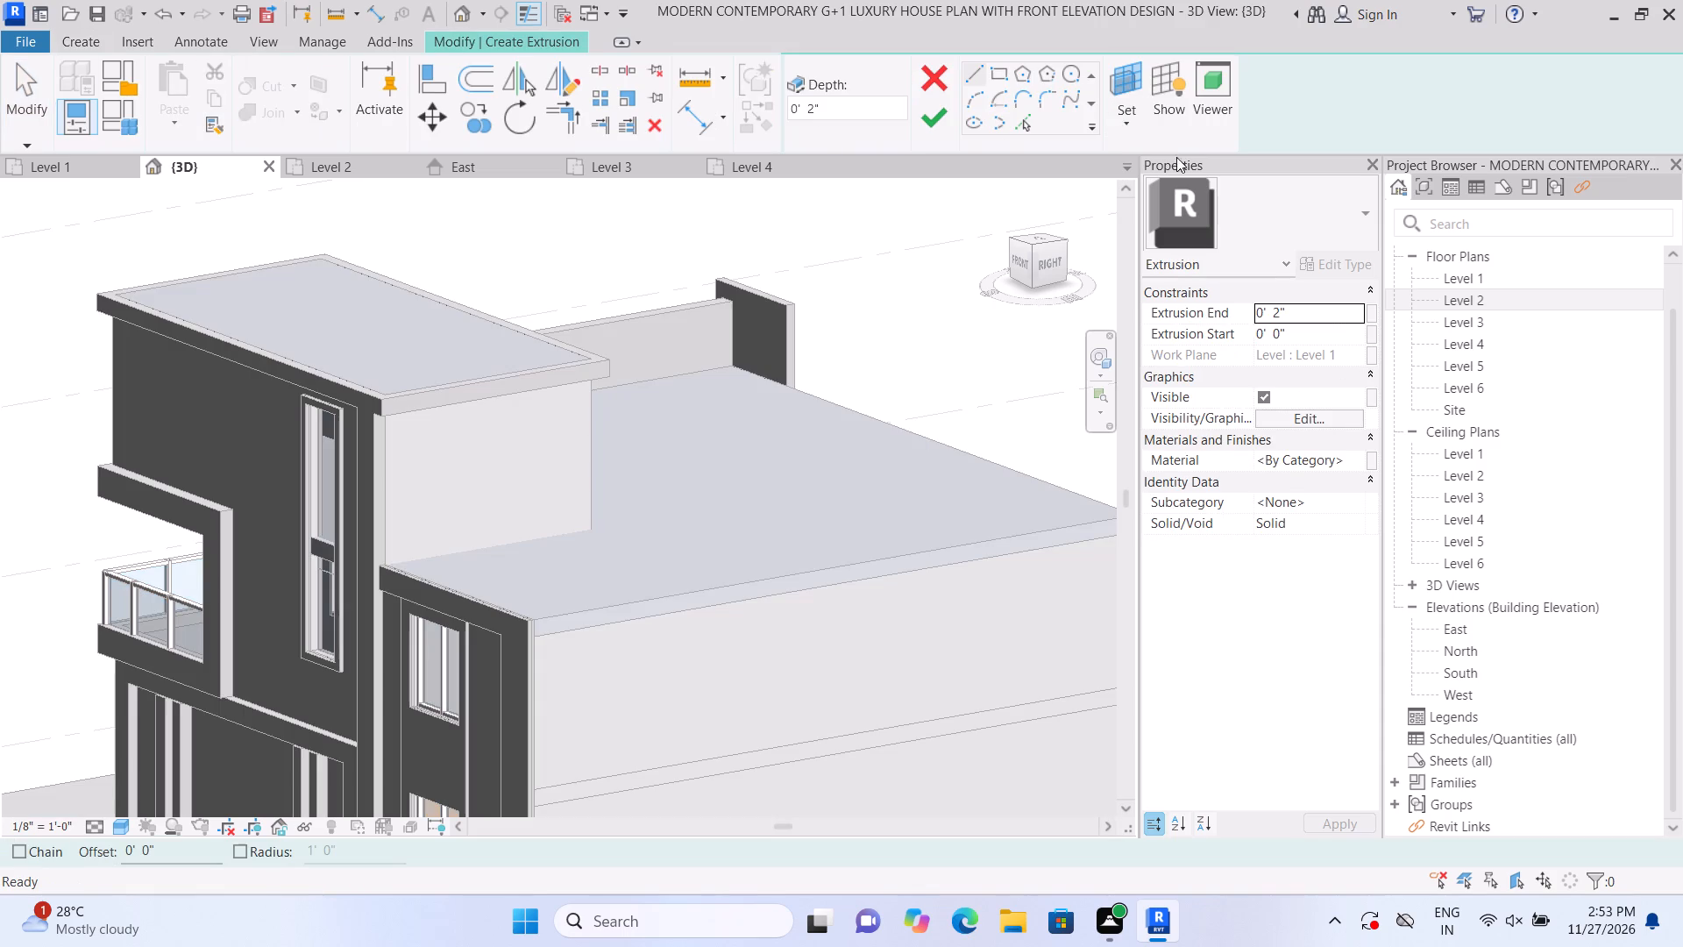
left_click(1131, 123)
left_click(1137, 206)
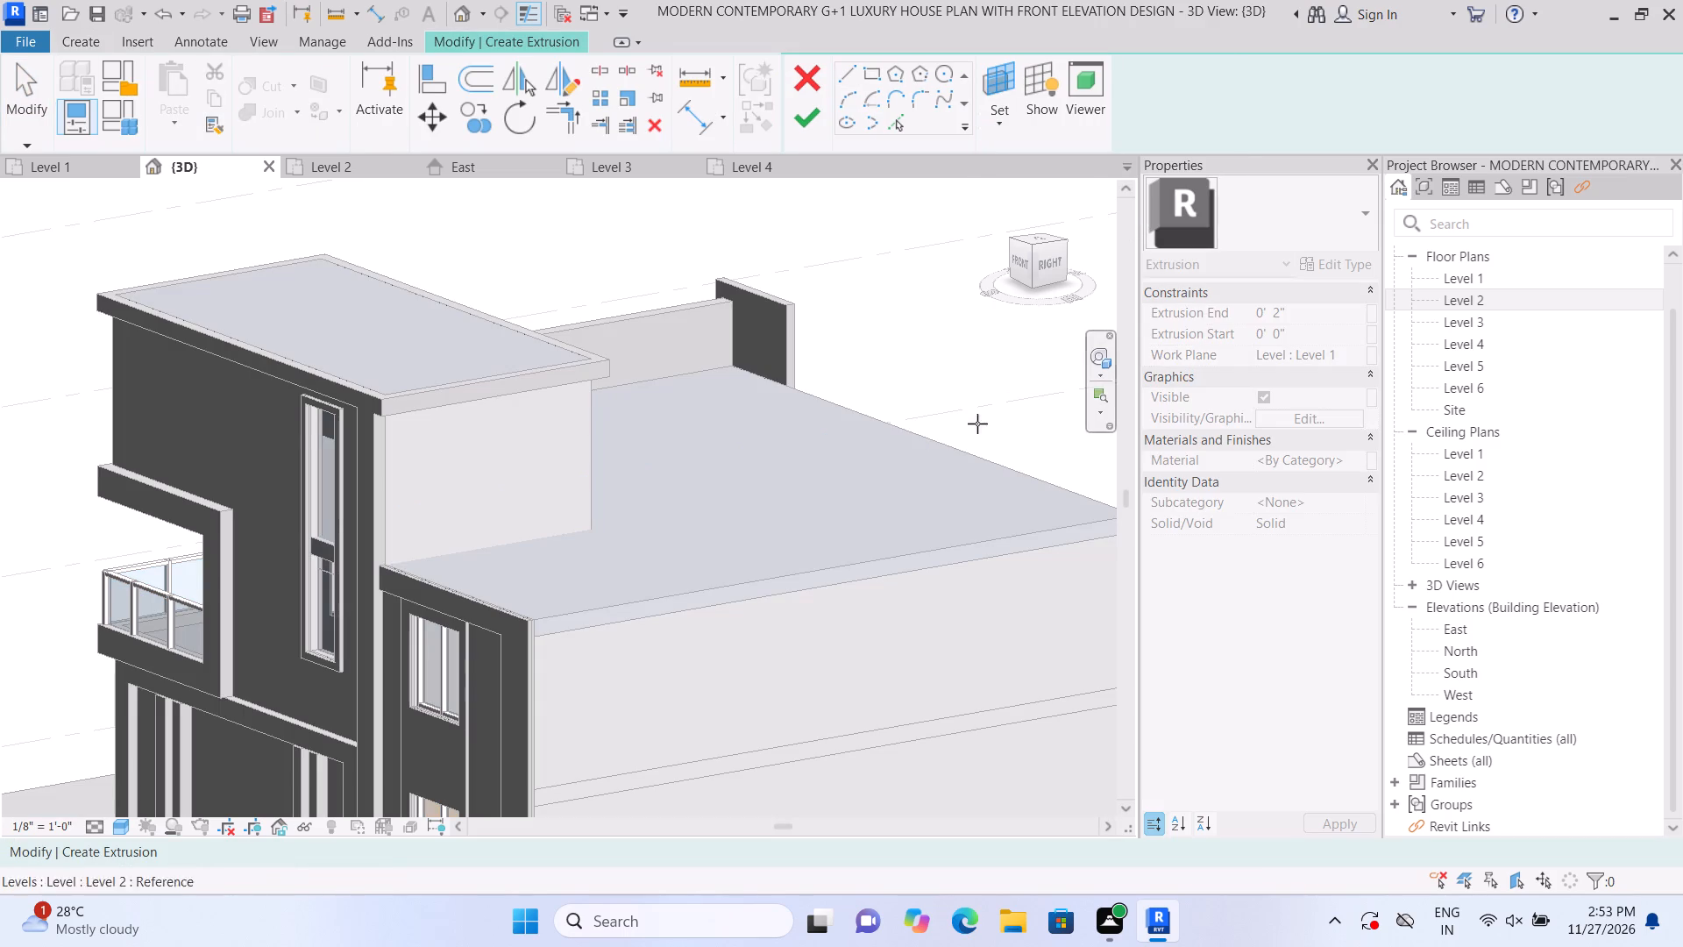
left_click(931, 488)
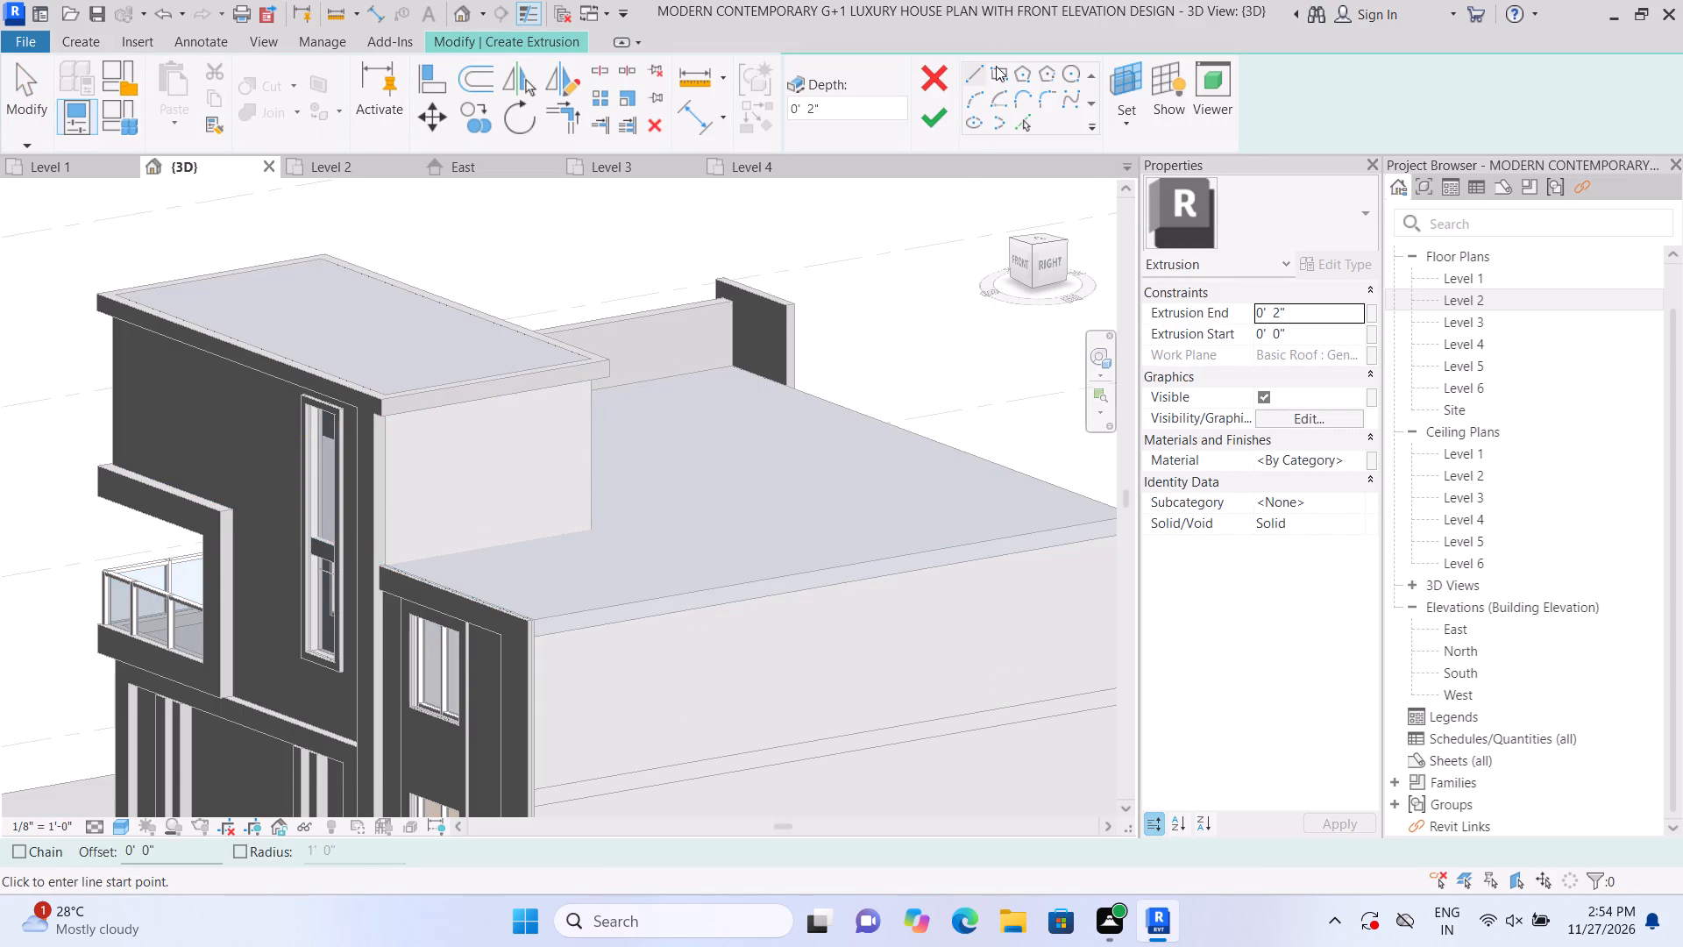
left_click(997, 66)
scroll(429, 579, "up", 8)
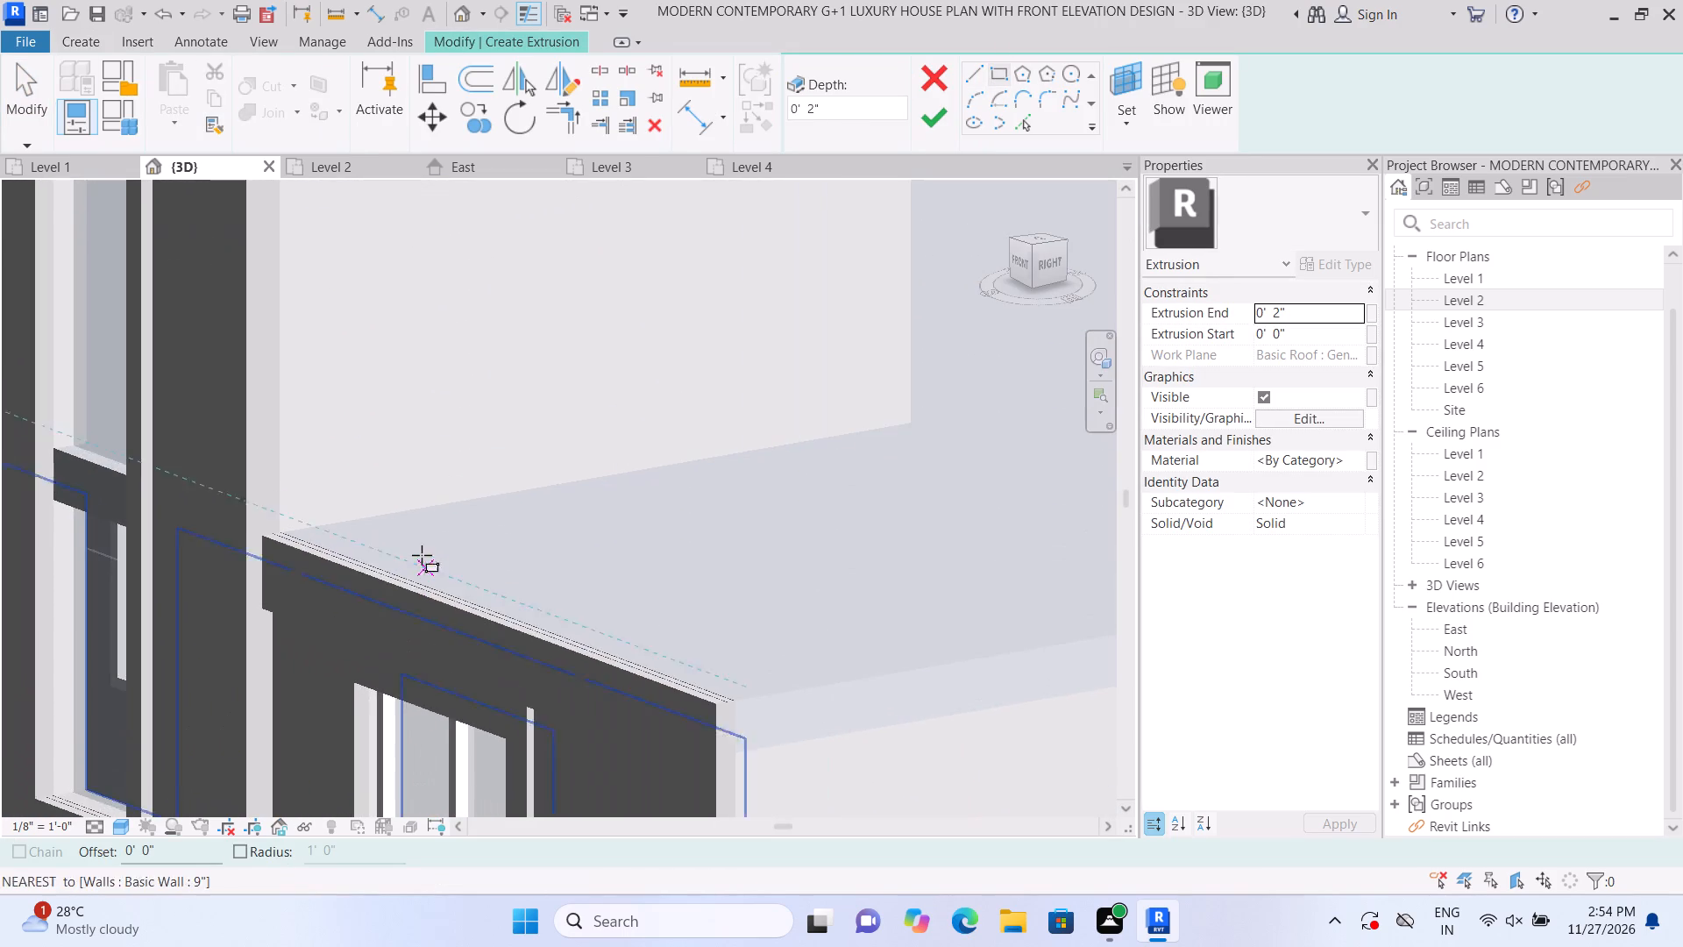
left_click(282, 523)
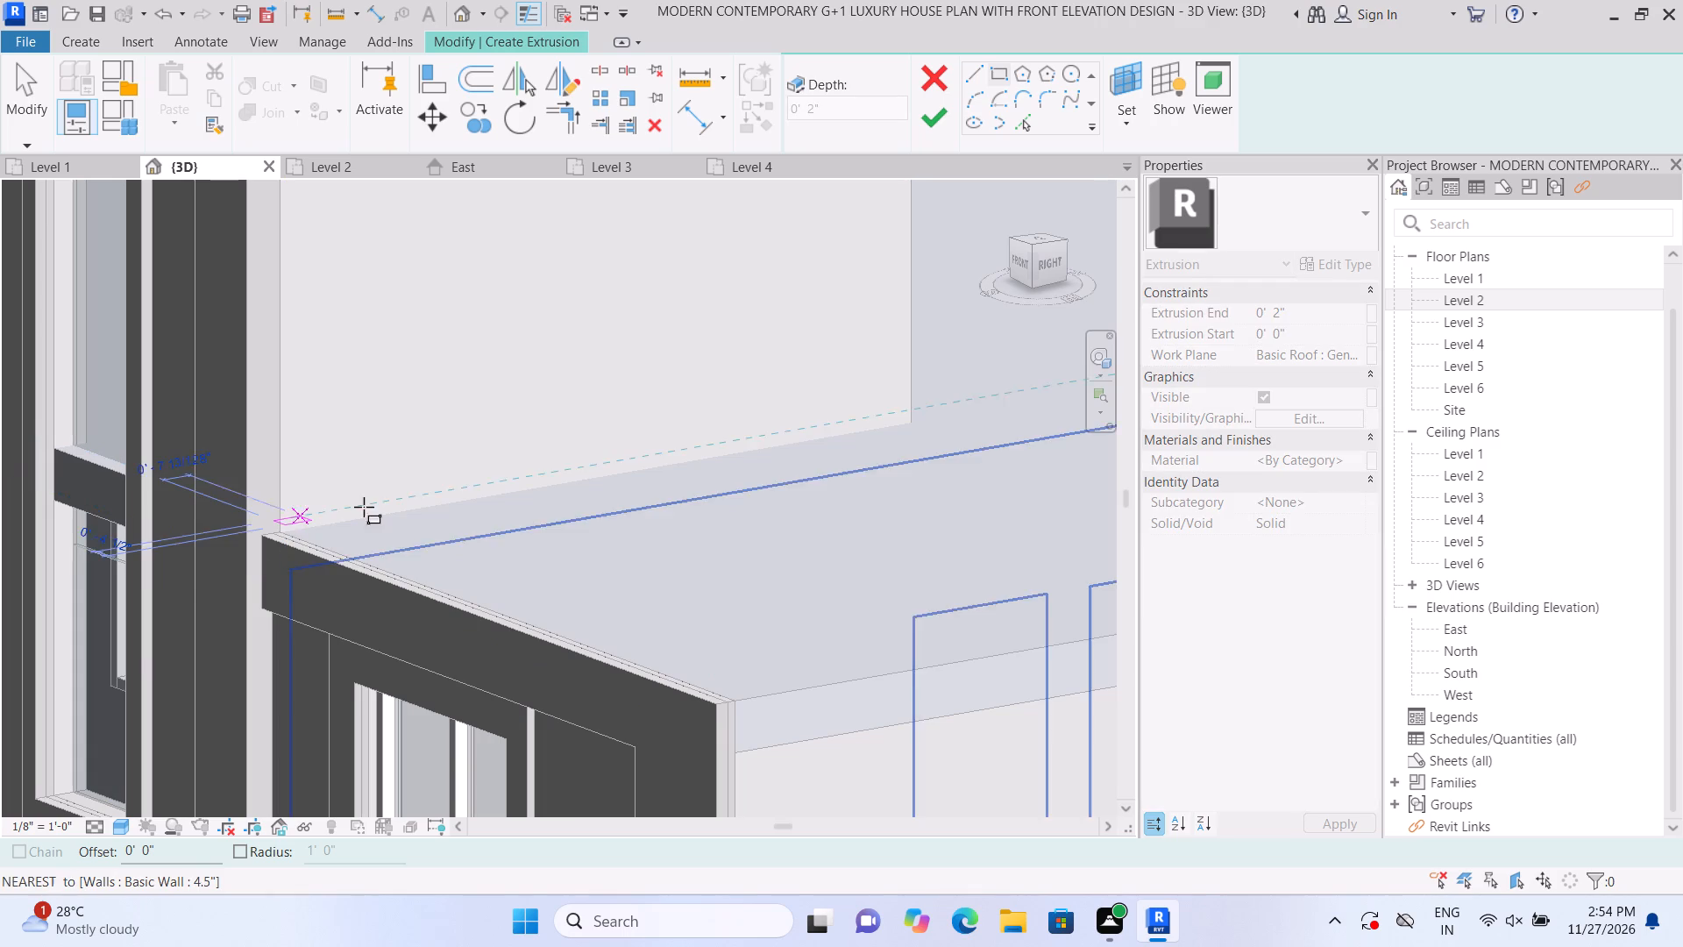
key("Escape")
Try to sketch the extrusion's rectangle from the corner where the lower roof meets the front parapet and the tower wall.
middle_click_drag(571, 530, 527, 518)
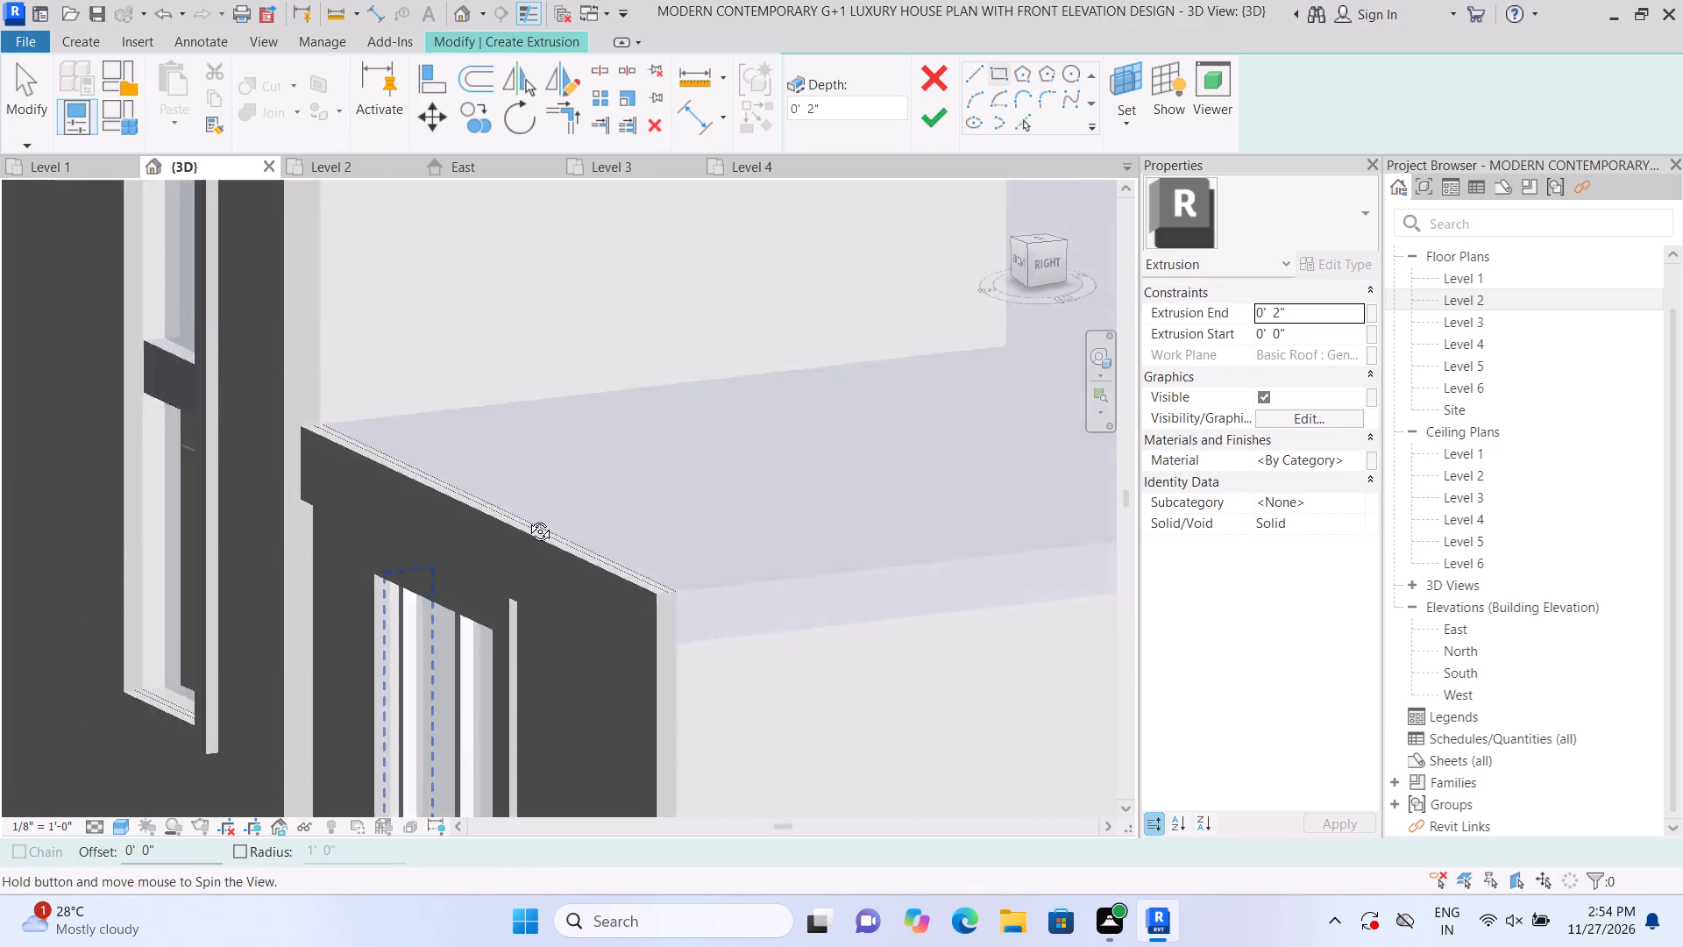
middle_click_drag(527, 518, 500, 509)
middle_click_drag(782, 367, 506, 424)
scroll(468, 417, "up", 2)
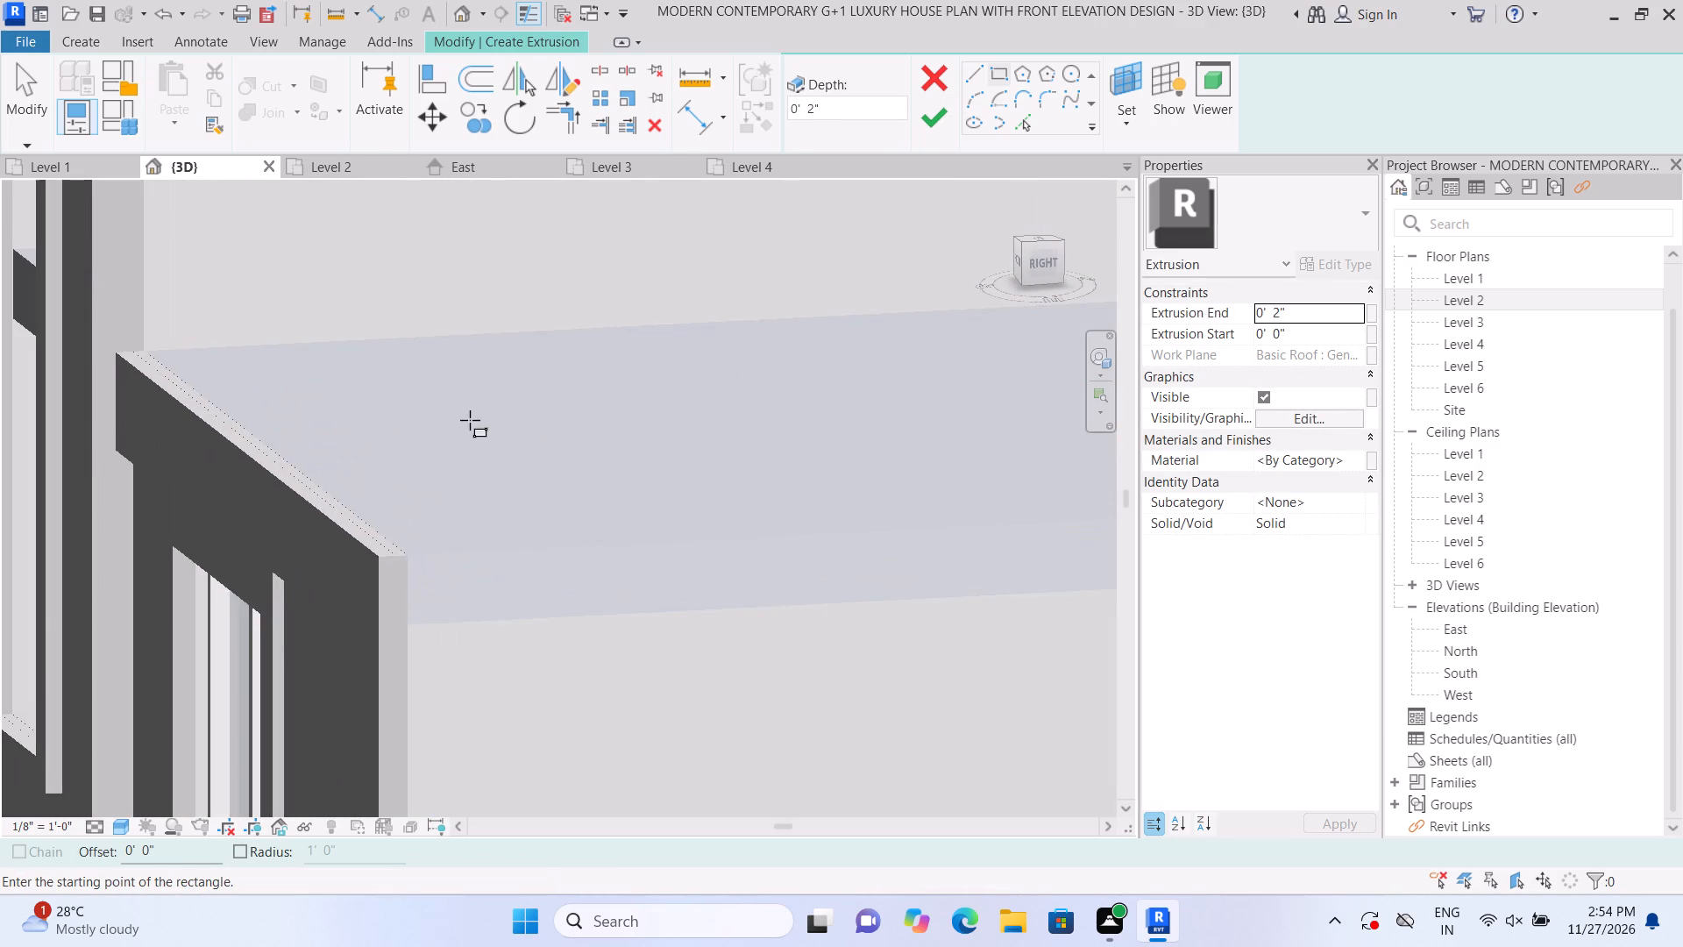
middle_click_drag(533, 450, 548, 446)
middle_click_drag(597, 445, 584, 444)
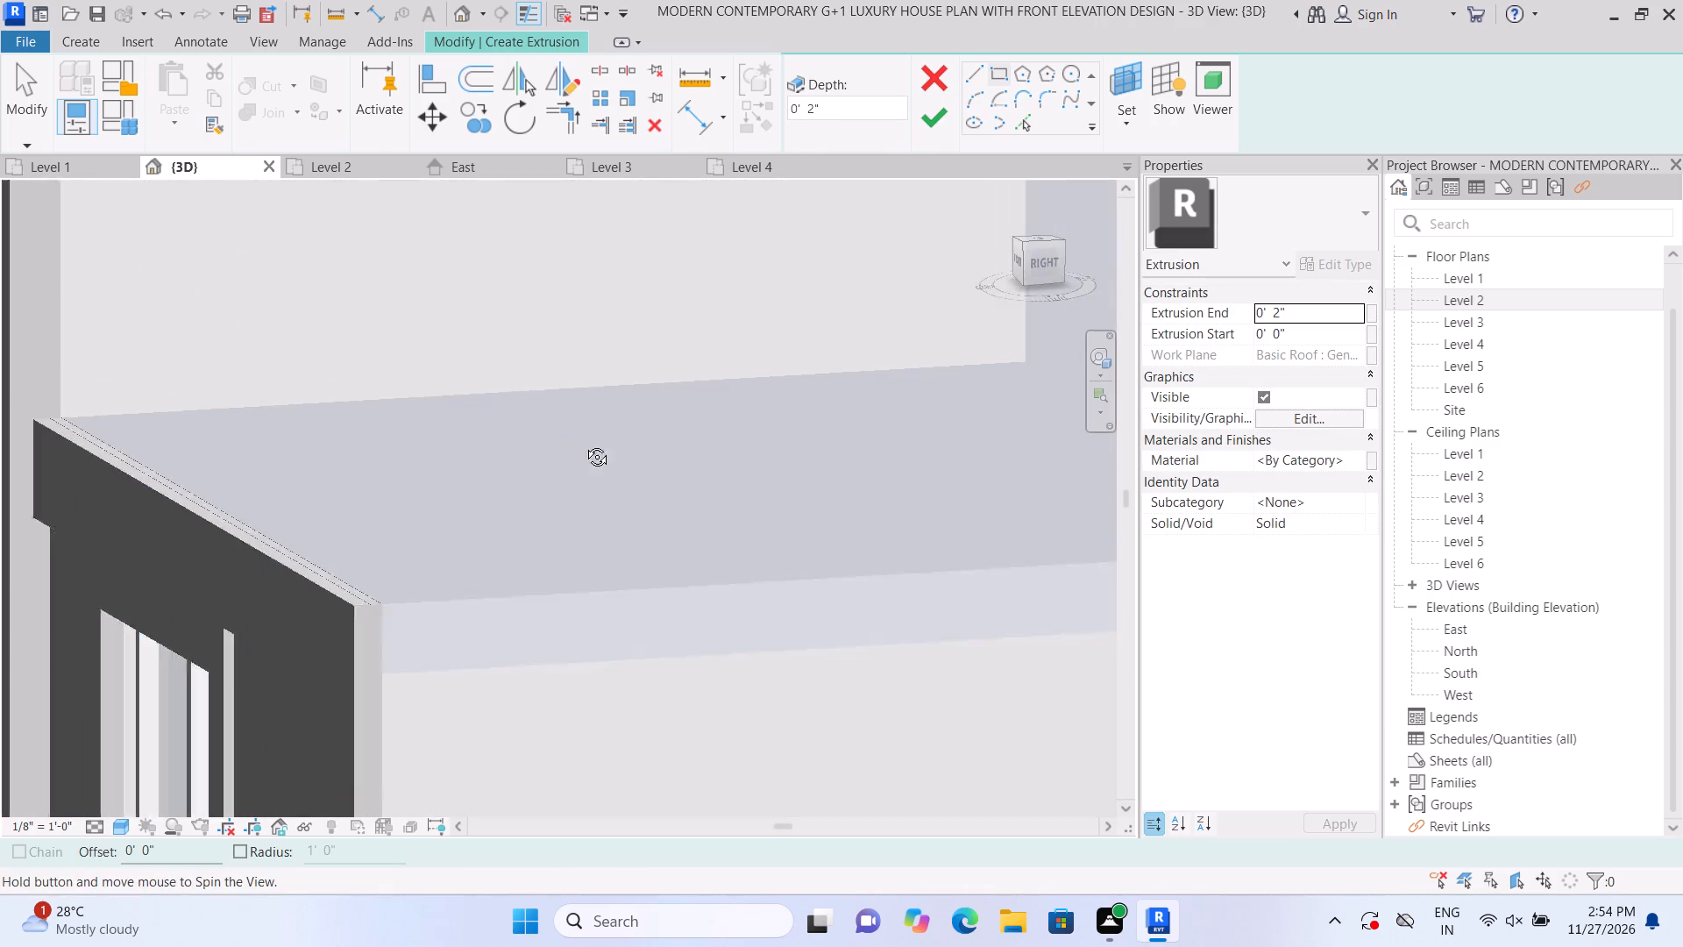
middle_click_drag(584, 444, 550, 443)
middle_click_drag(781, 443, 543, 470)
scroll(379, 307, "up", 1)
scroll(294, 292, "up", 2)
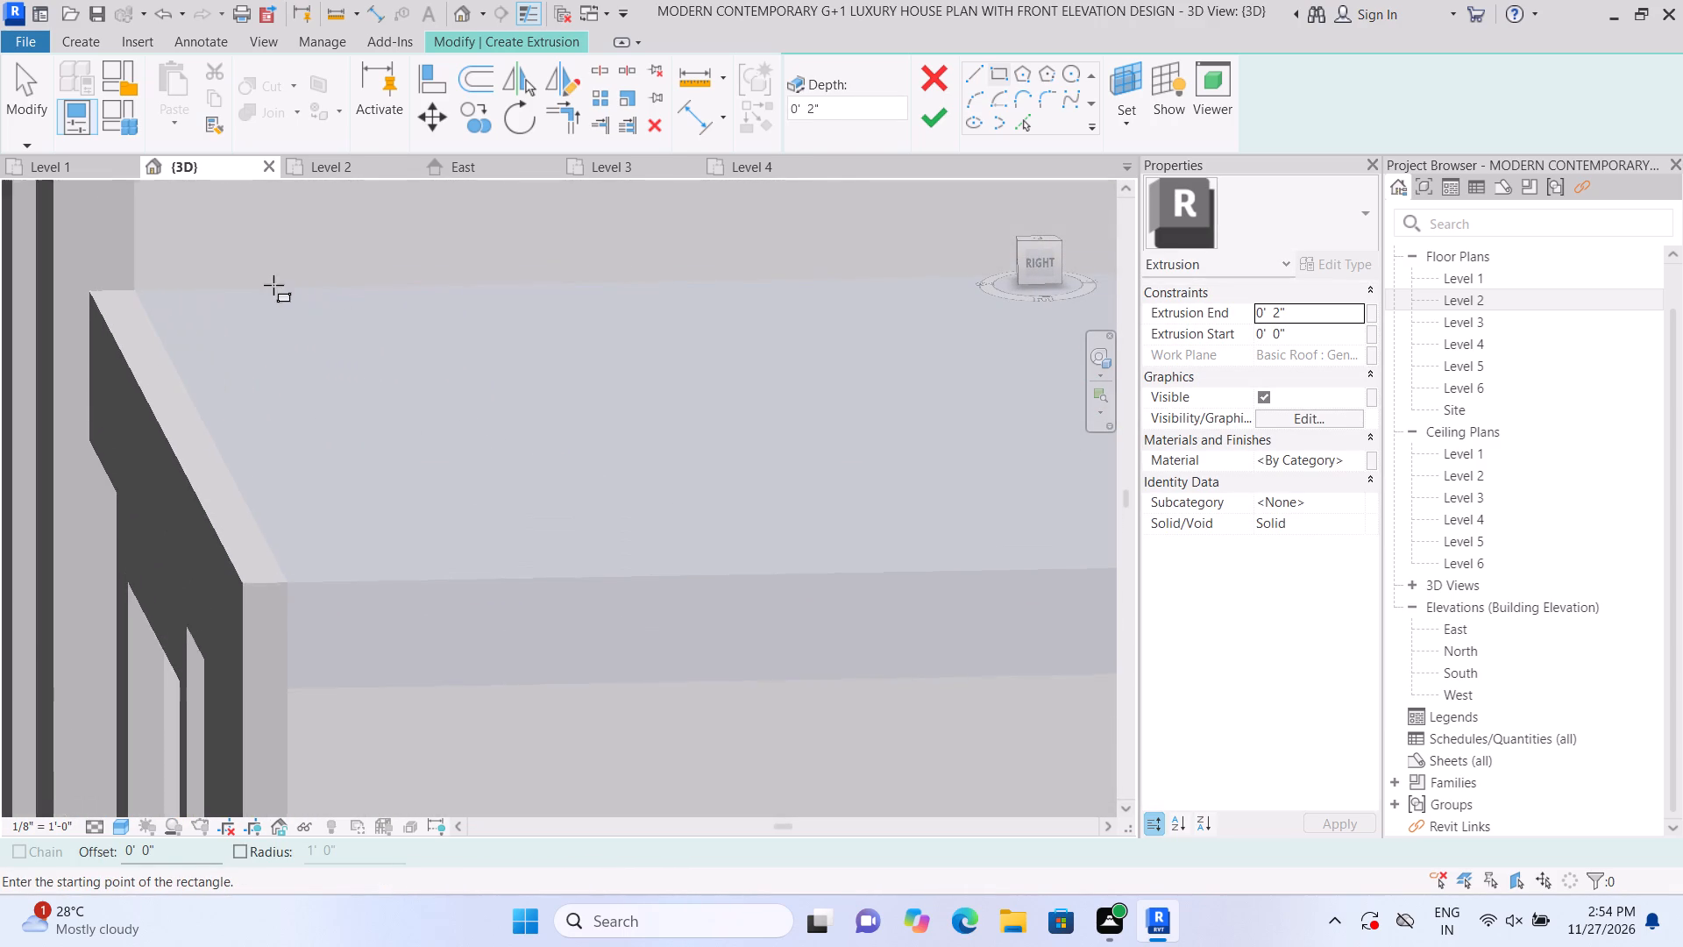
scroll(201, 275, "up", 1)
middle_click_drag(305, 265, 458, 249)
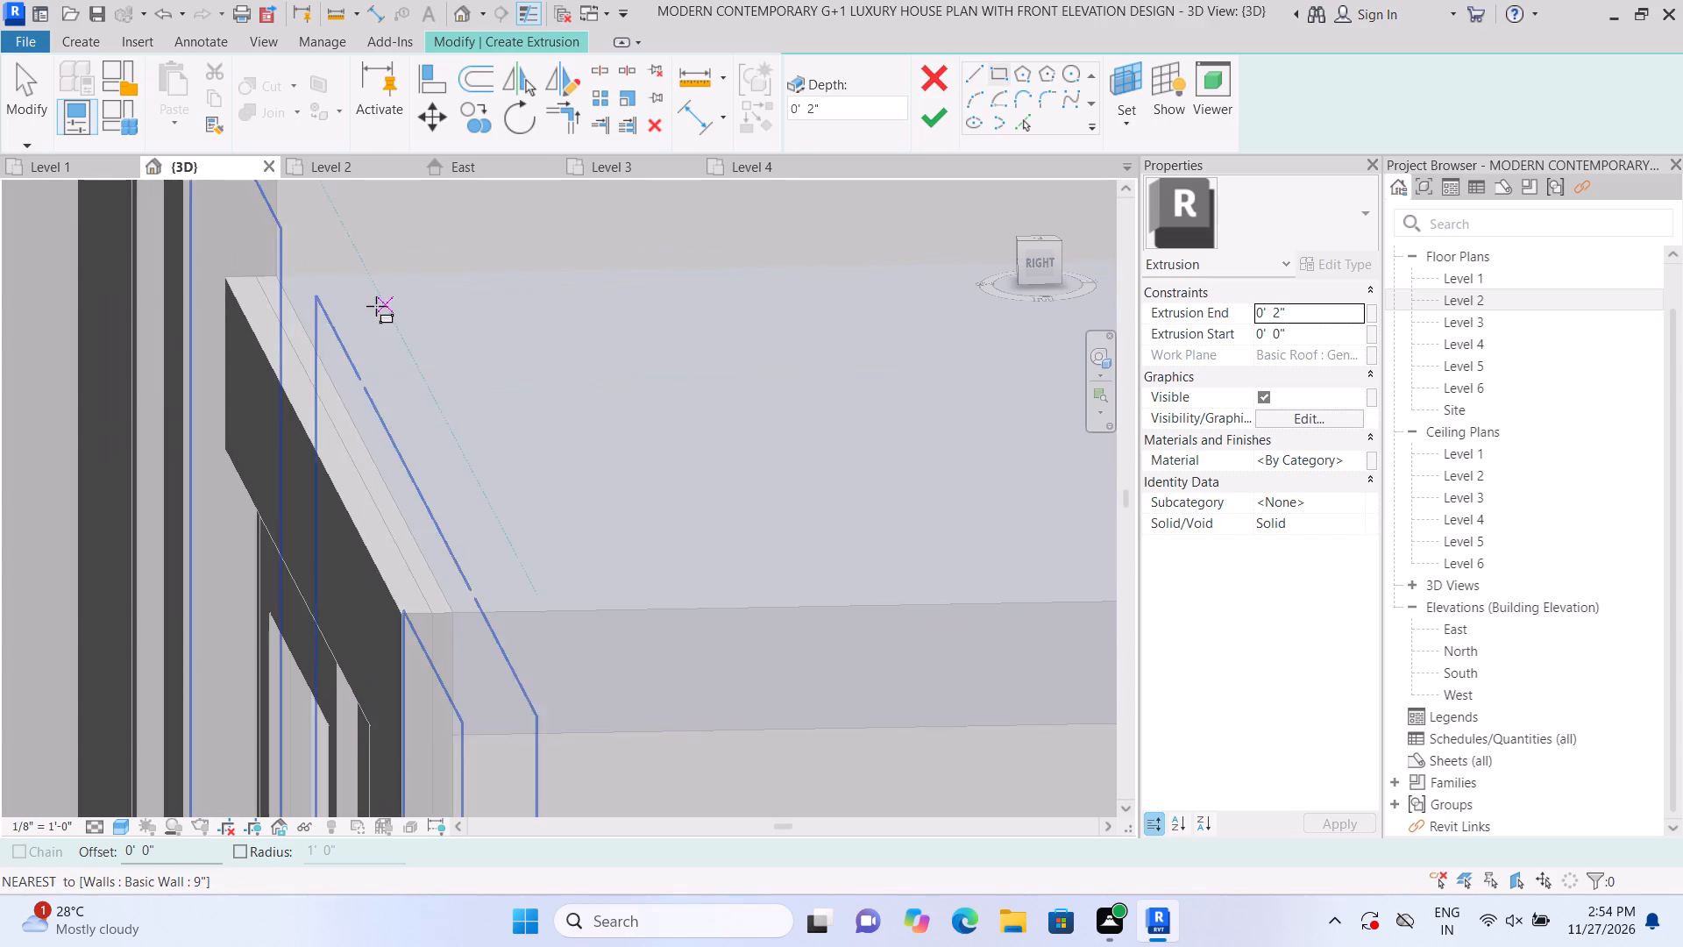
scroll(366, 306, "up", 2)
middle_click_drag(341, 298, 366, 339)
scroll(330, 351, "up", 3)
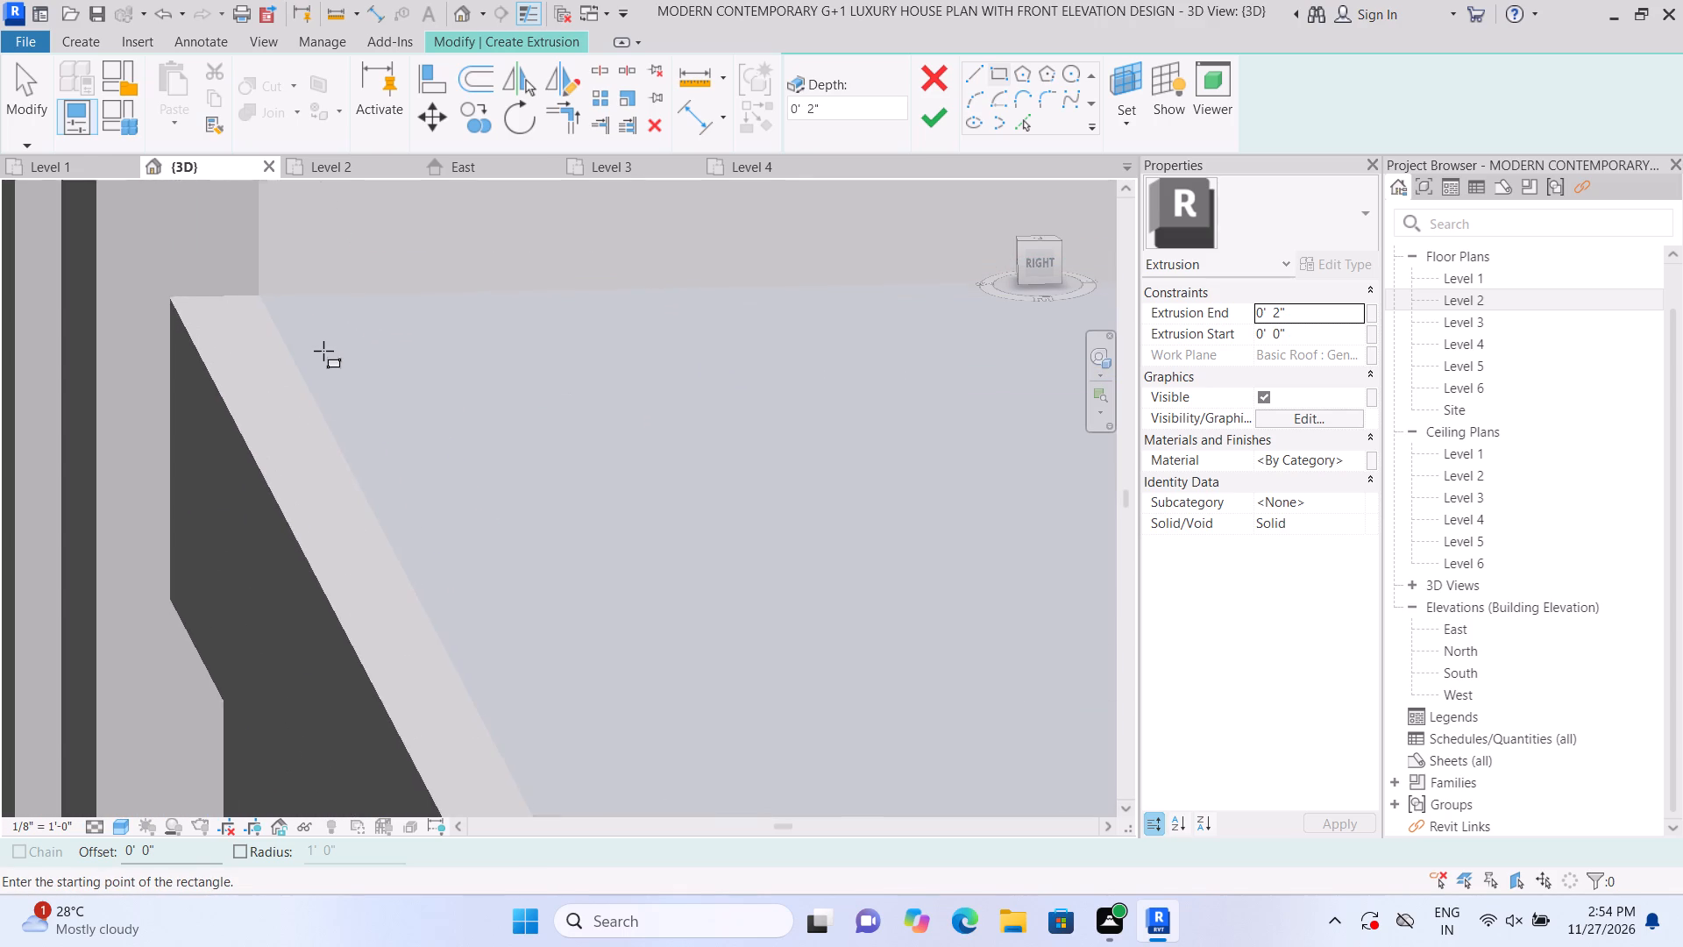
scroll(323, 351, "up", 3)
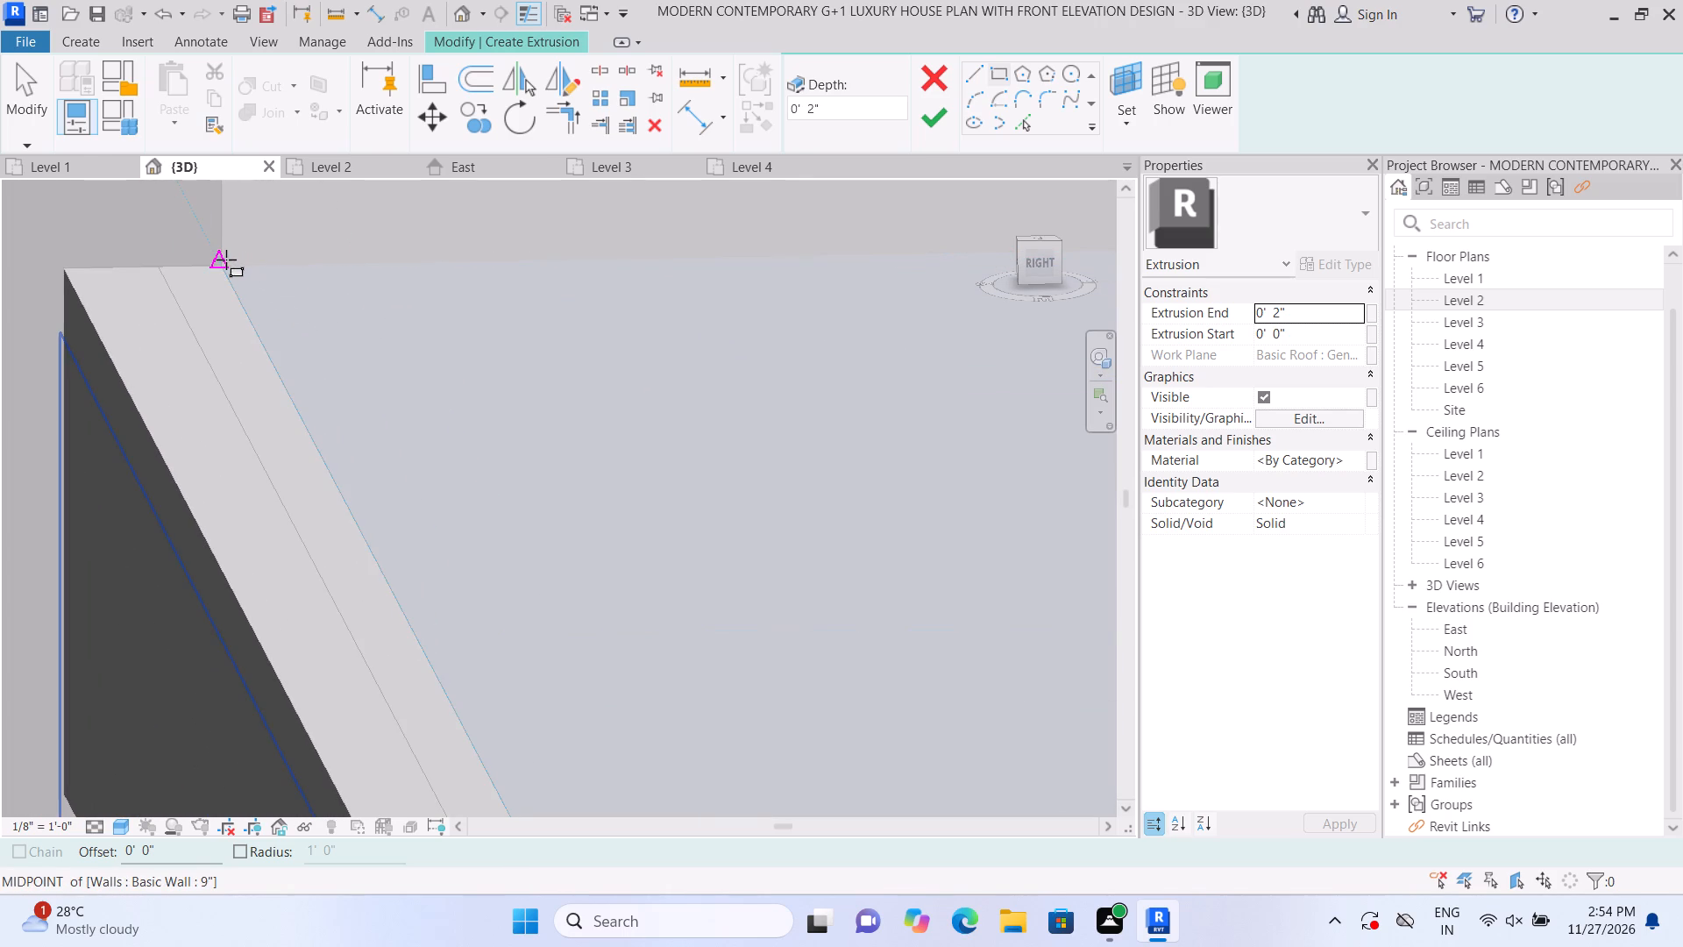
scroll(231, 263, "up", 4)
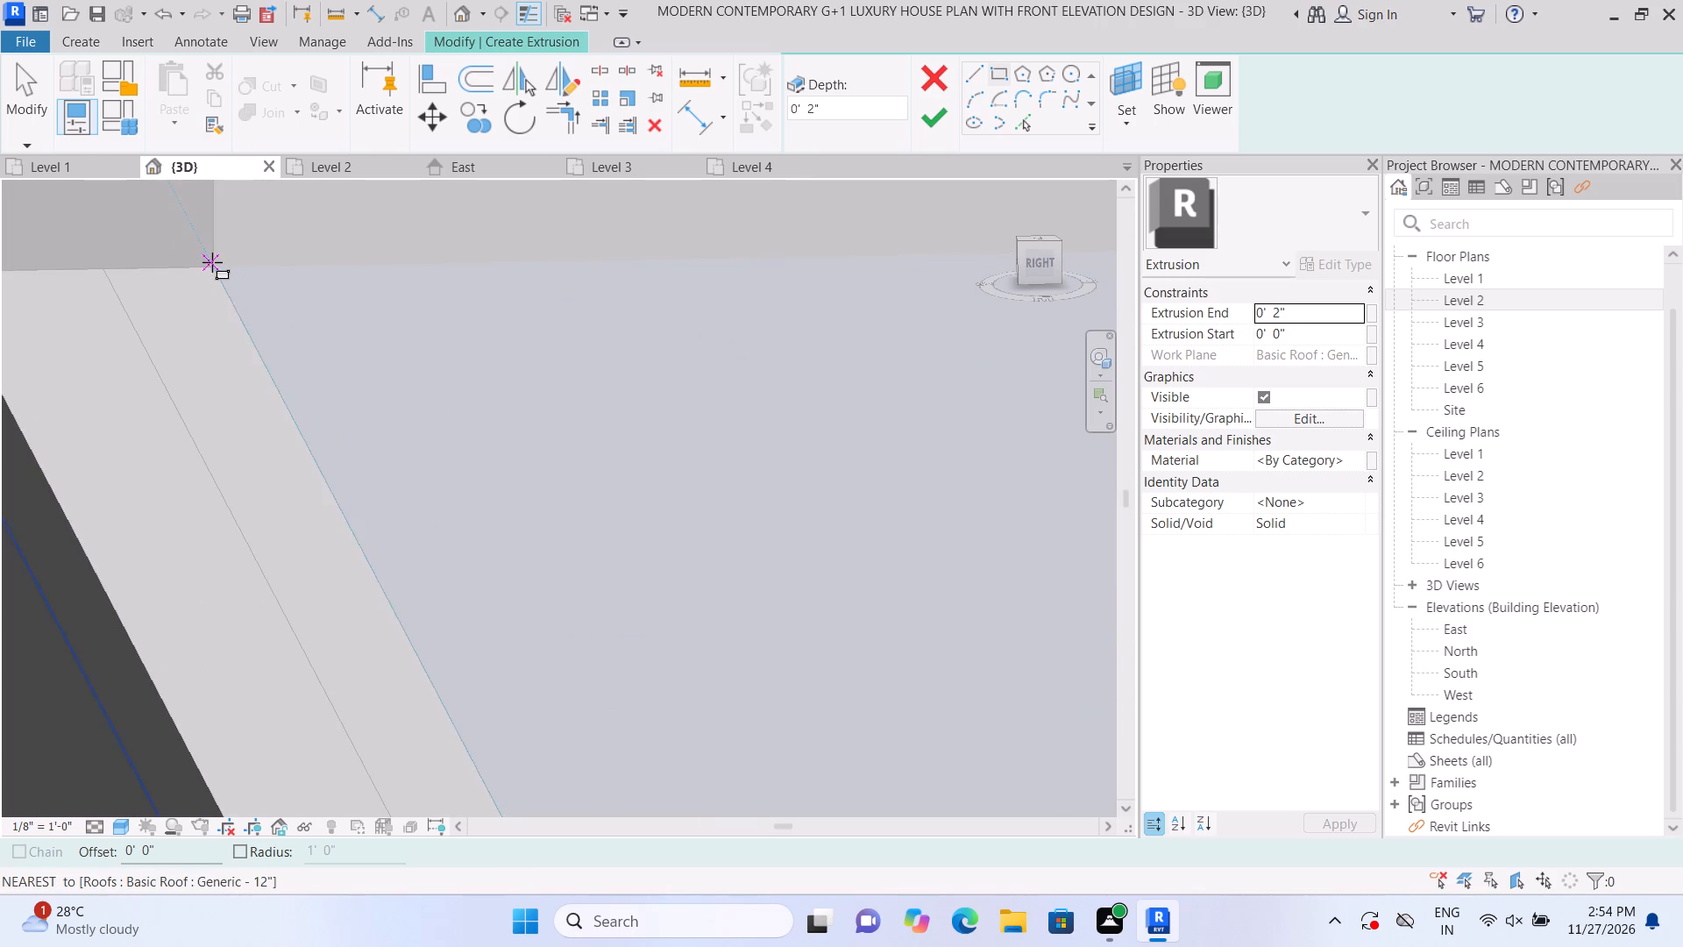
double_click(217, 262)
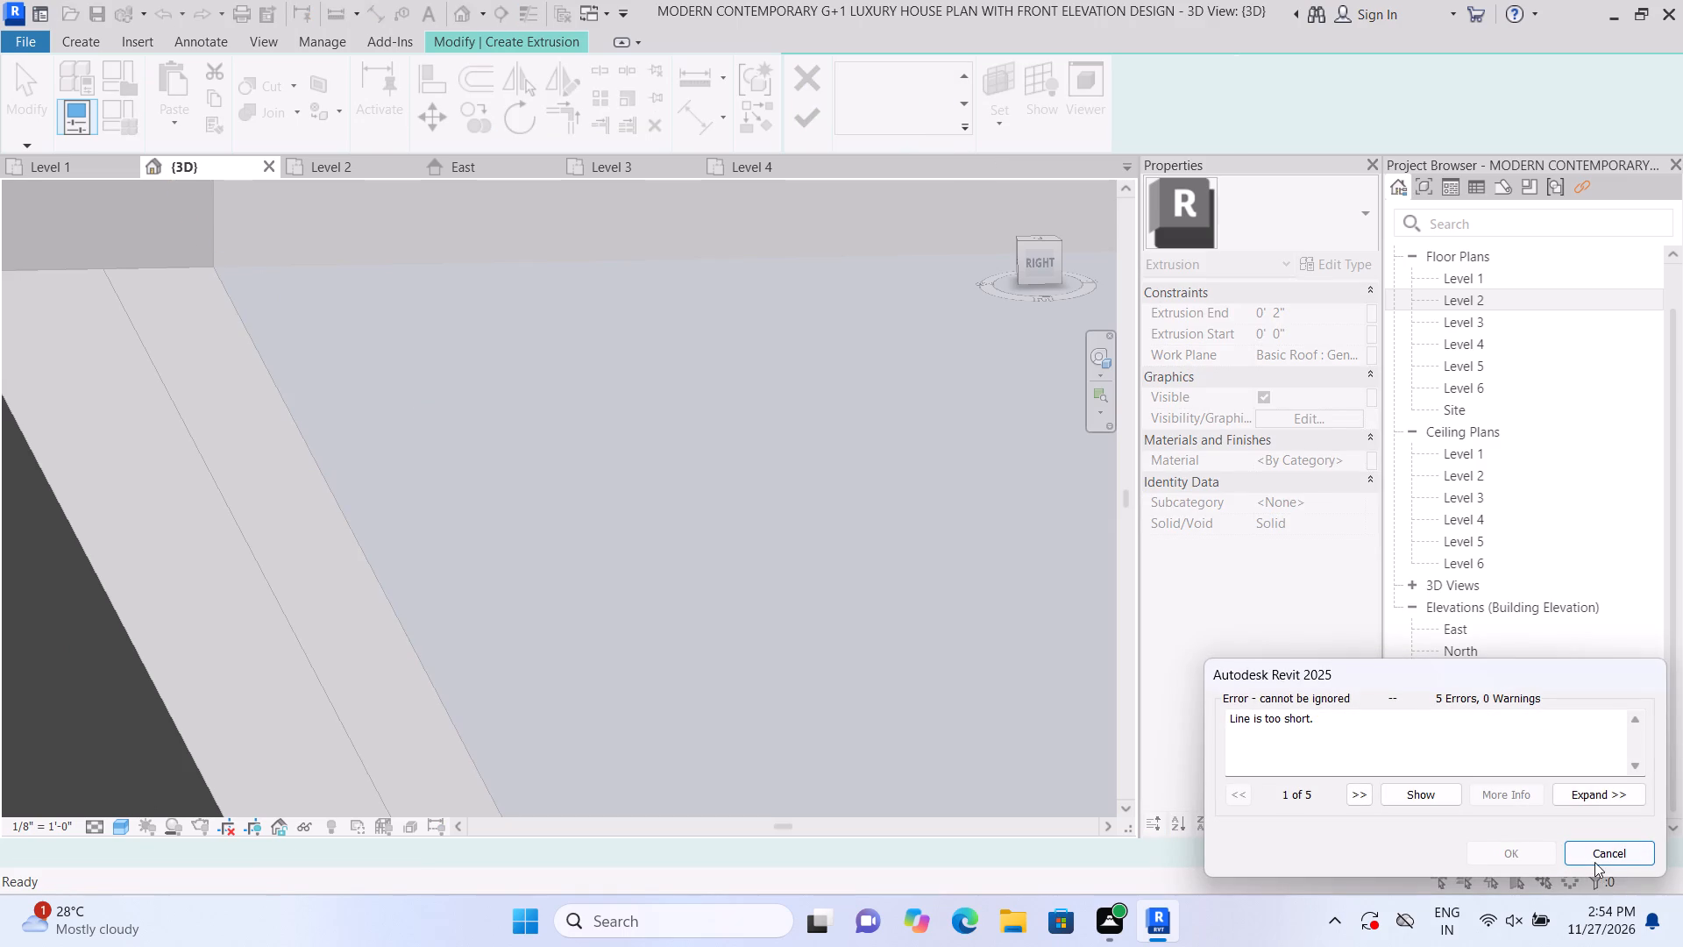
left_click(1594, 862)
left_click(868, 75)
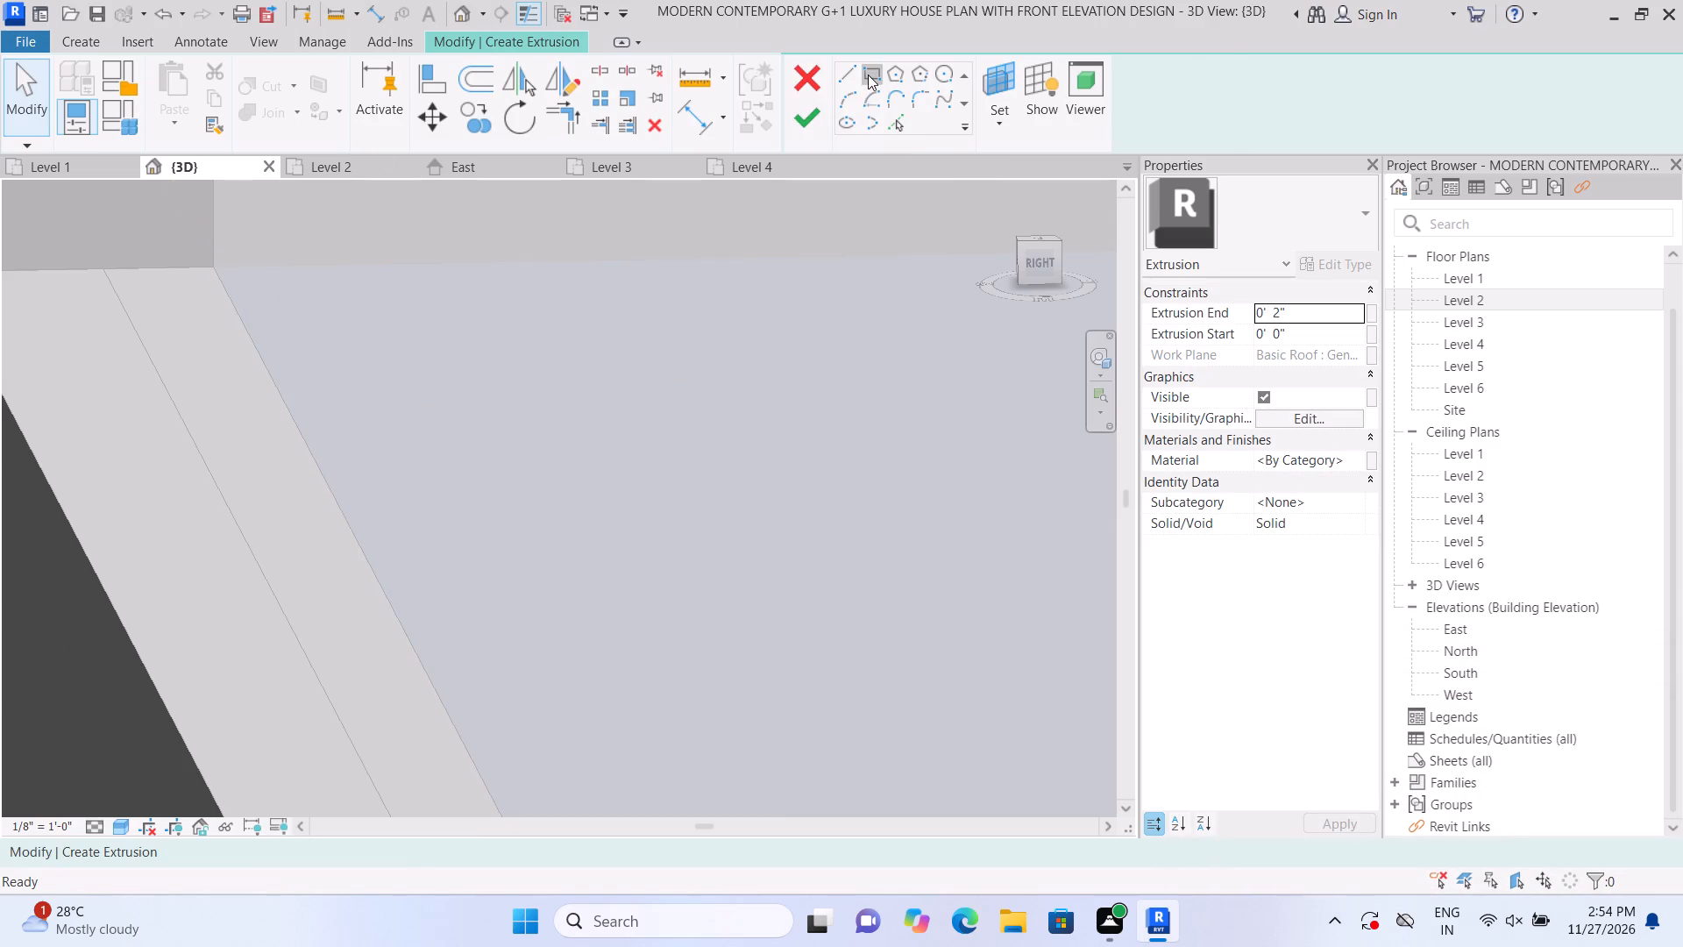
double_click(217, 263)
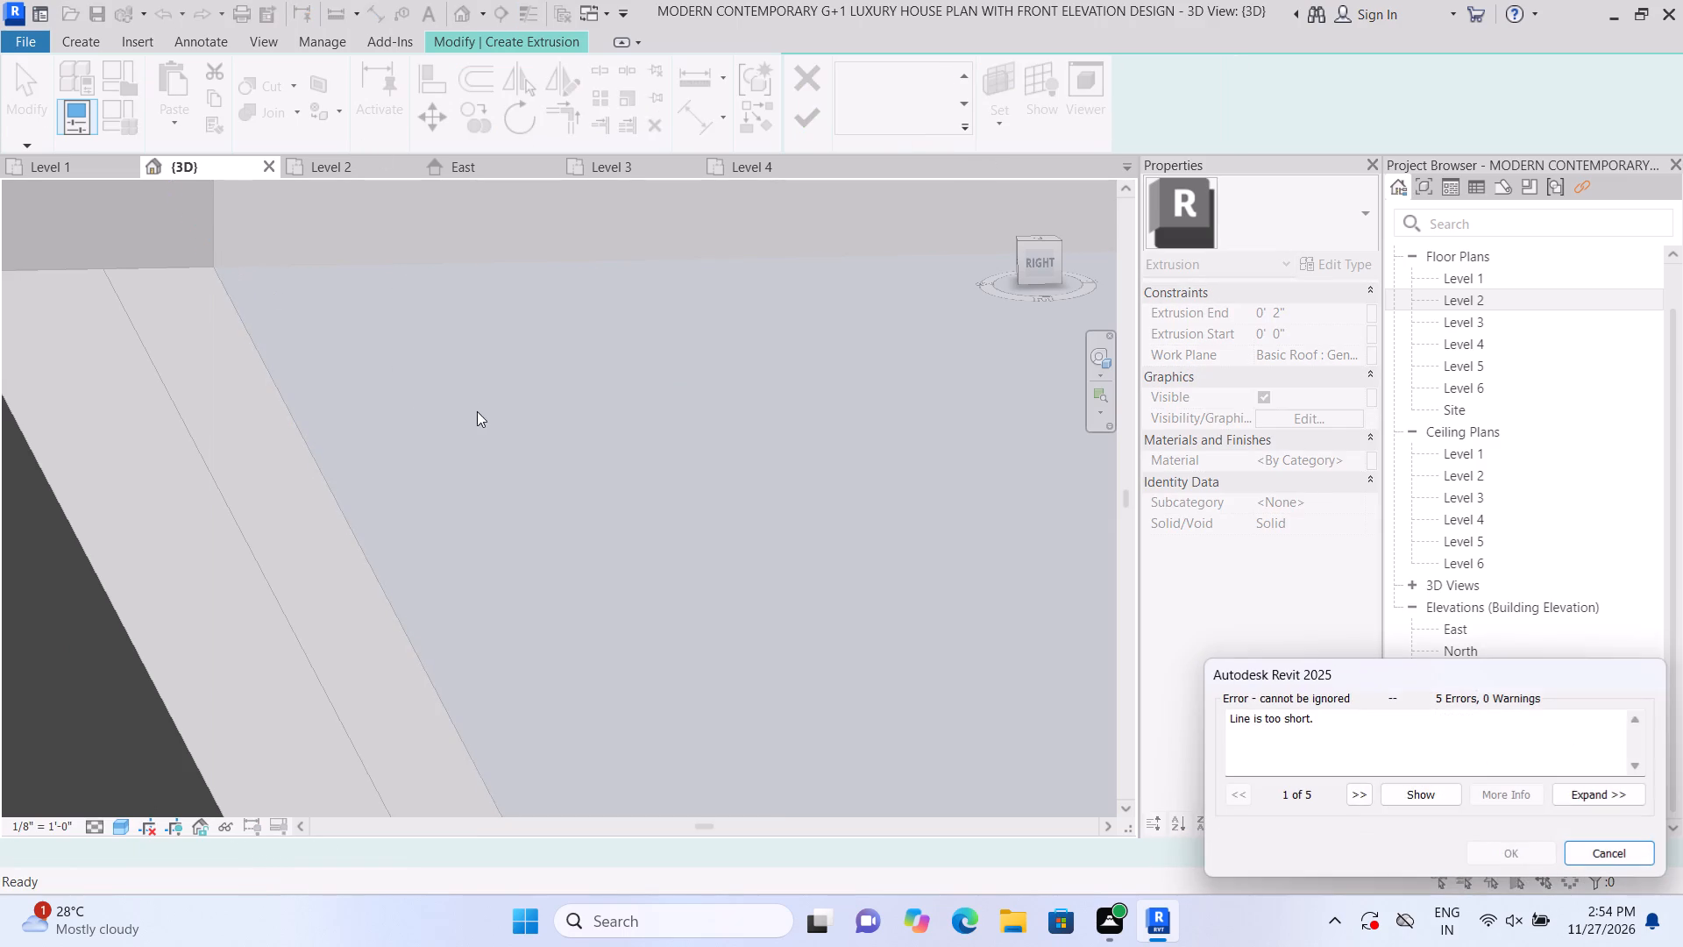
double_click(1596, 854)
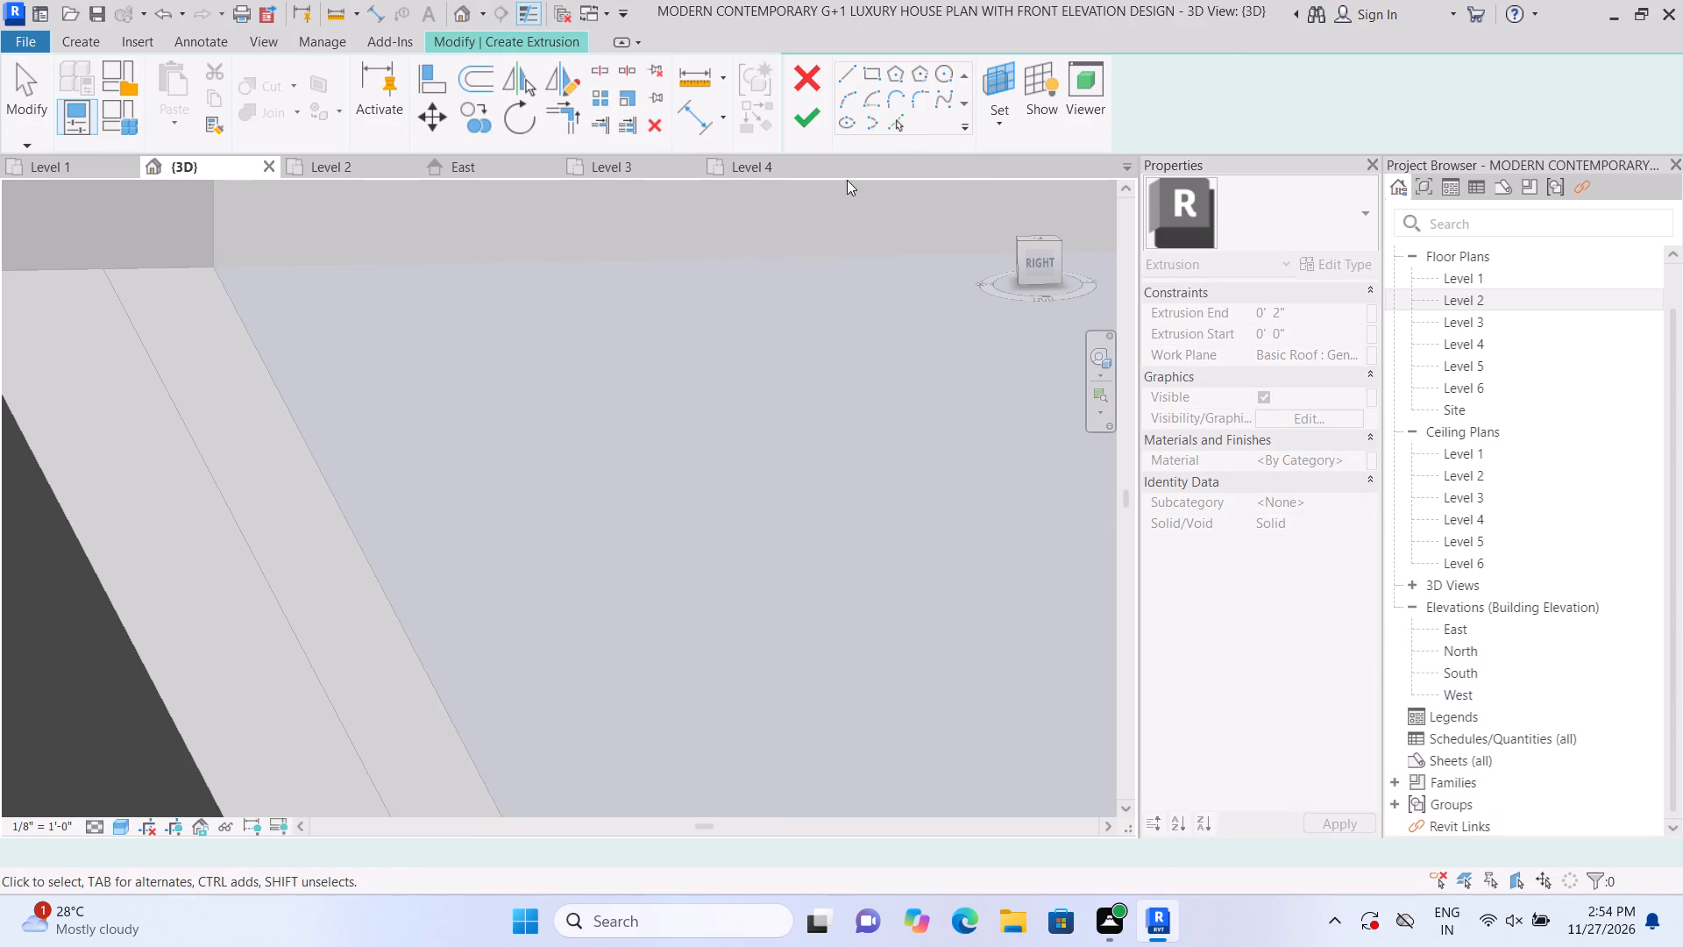
Pick the lower Generic - 12" roof's surface again as the extrusion's work plane.
double_click(1003, 110)
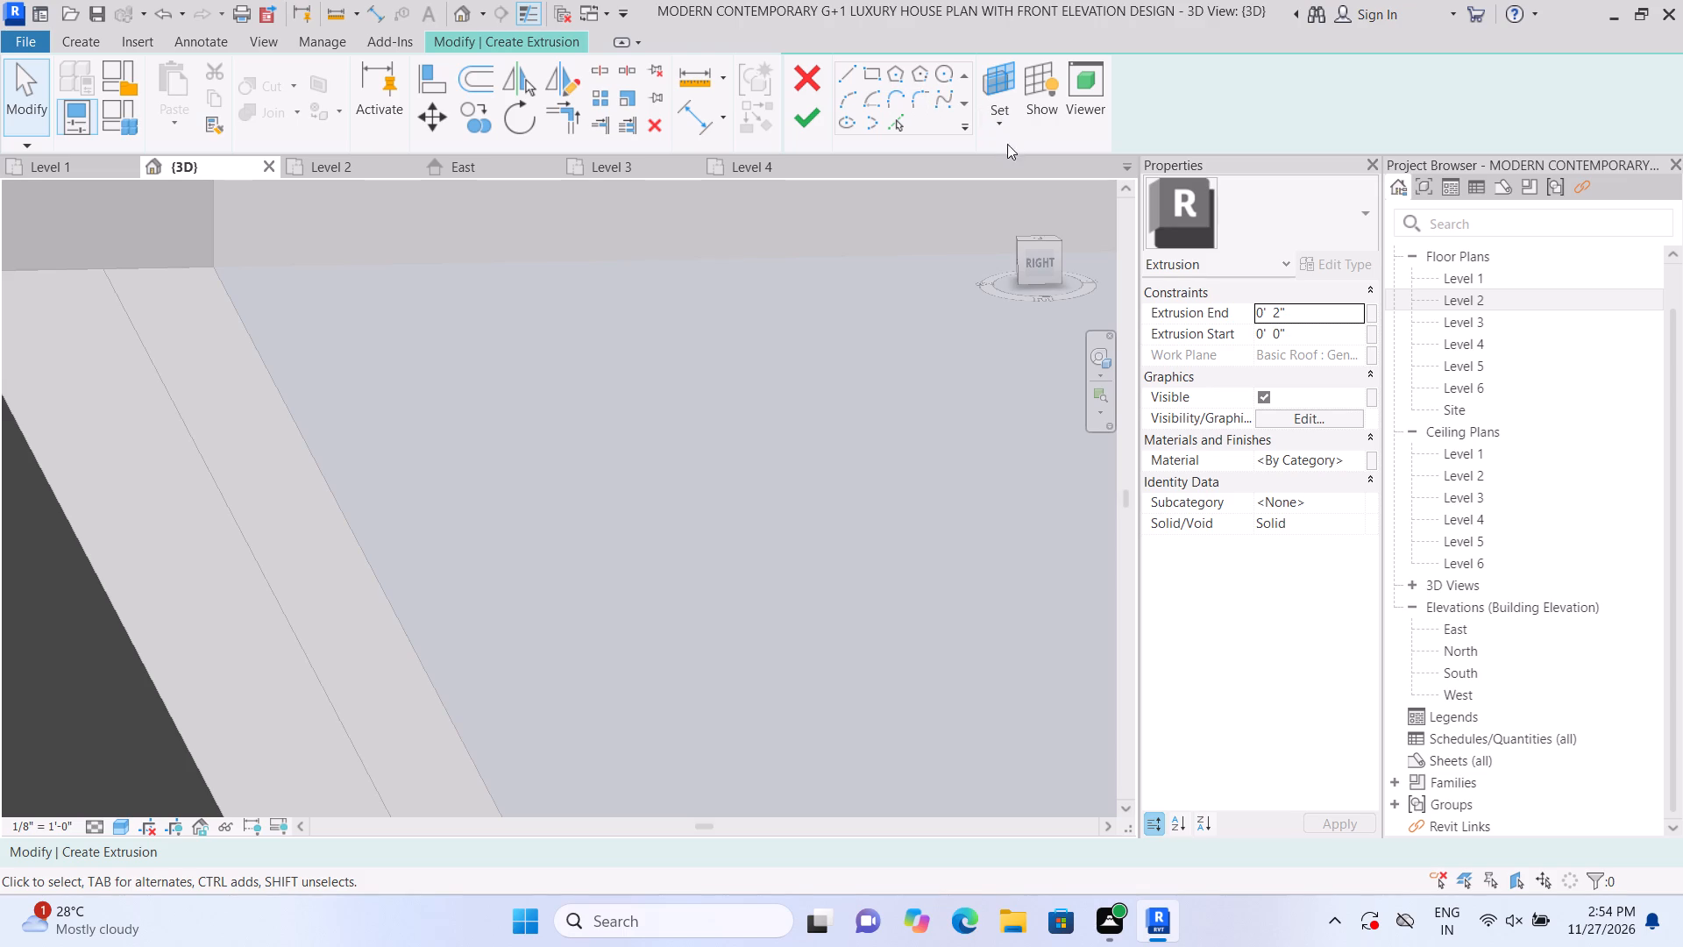
left_click(1001, 122)
left_click(999, 204)
left_click(678, 367)
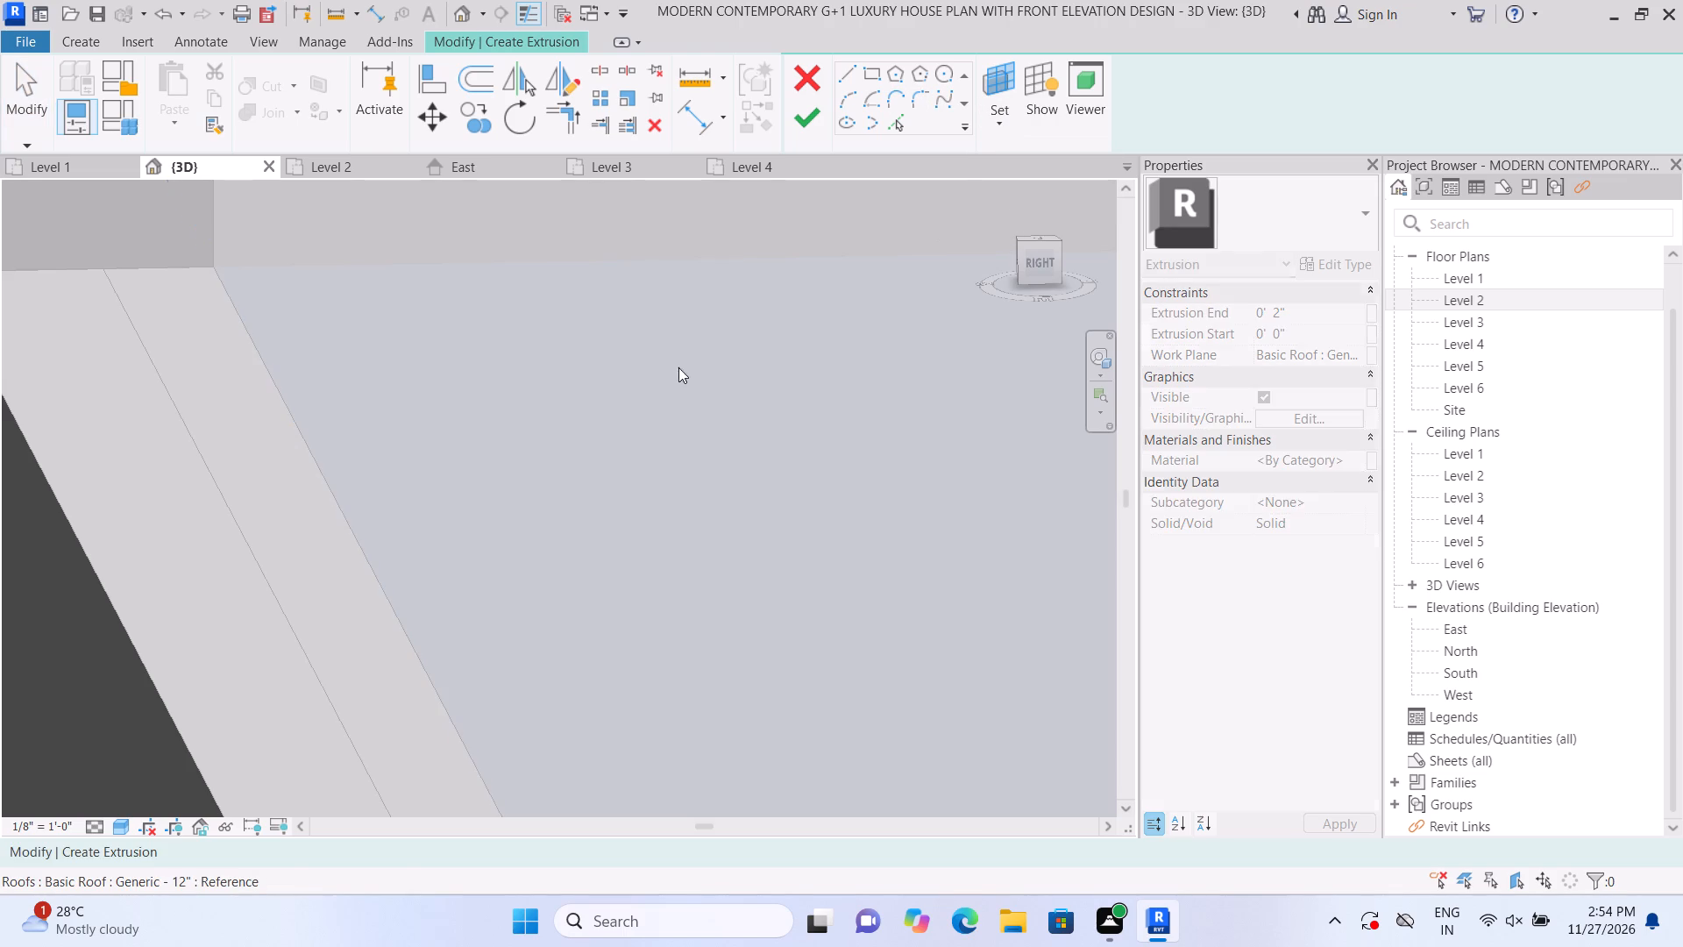
Sketch a rectangular extrusion profile on the lower roof near the corner of the front parapet and tower wall.
left_click(994, 77)
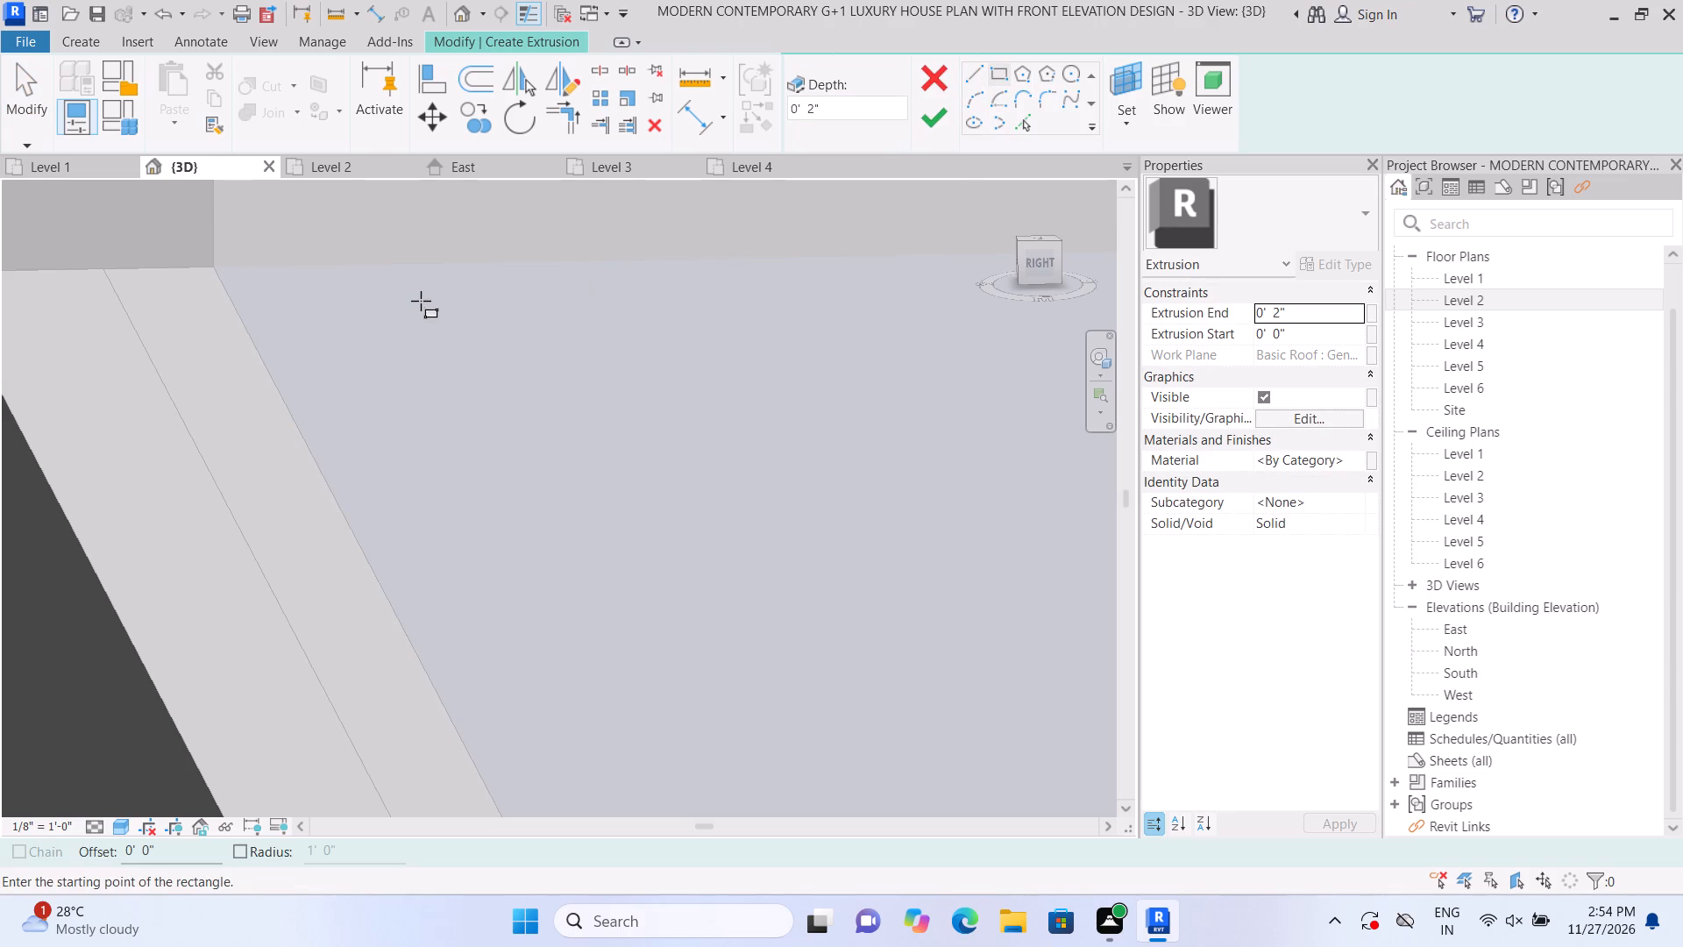
scroll(402, 317, "up", 1)
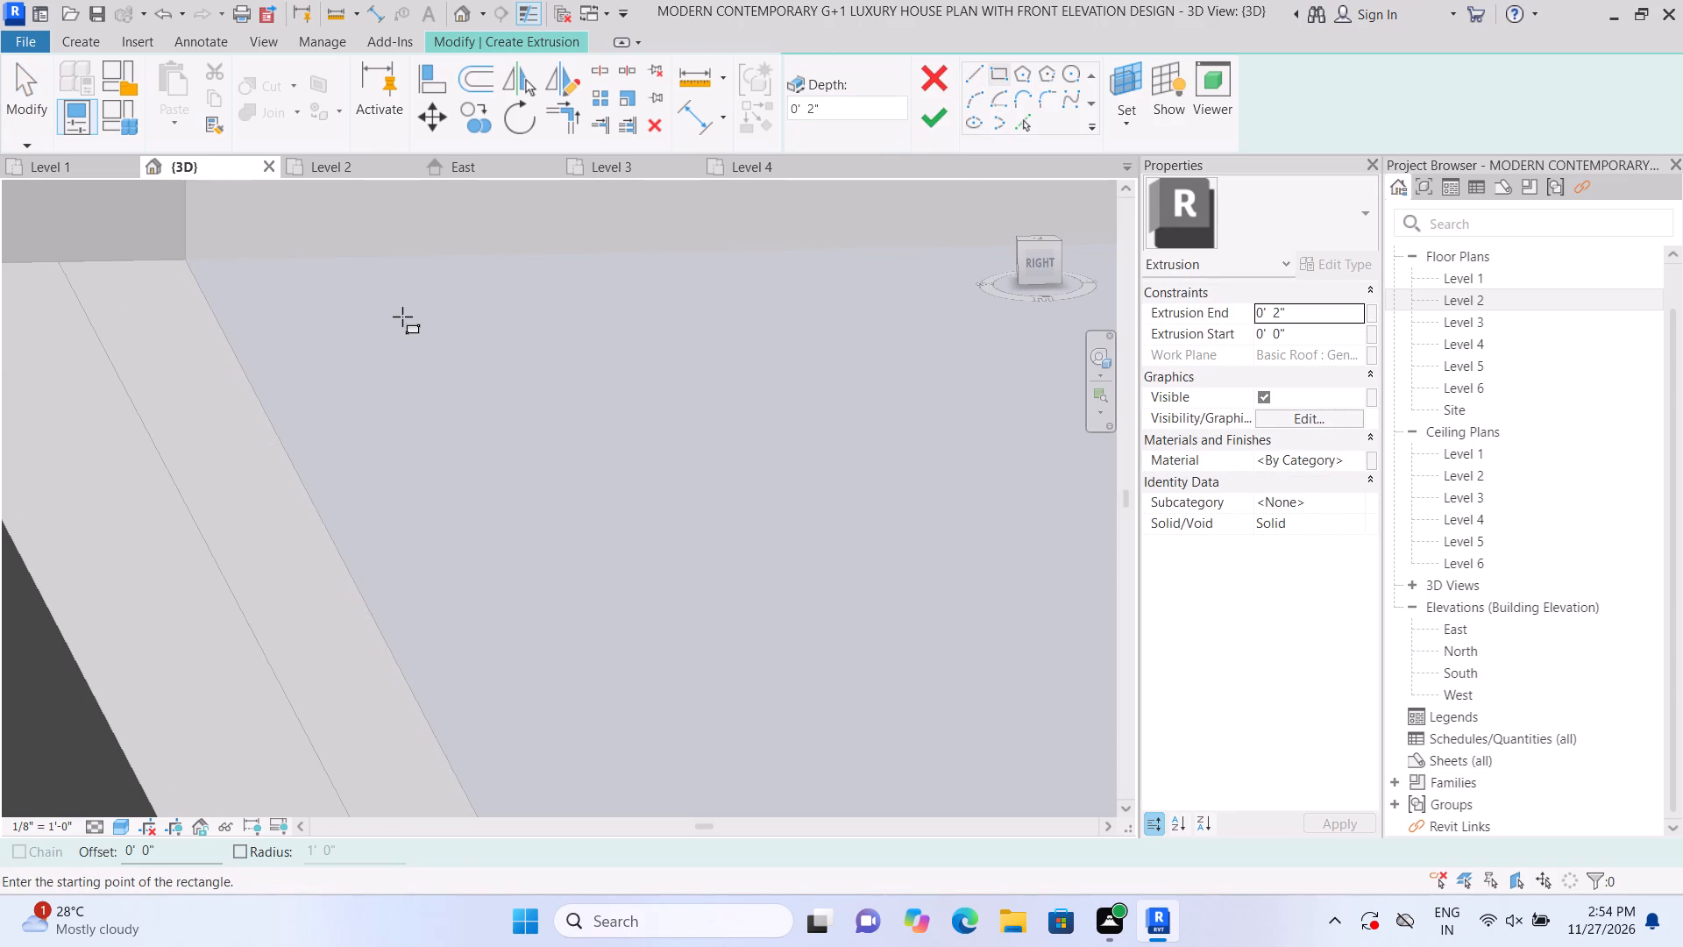
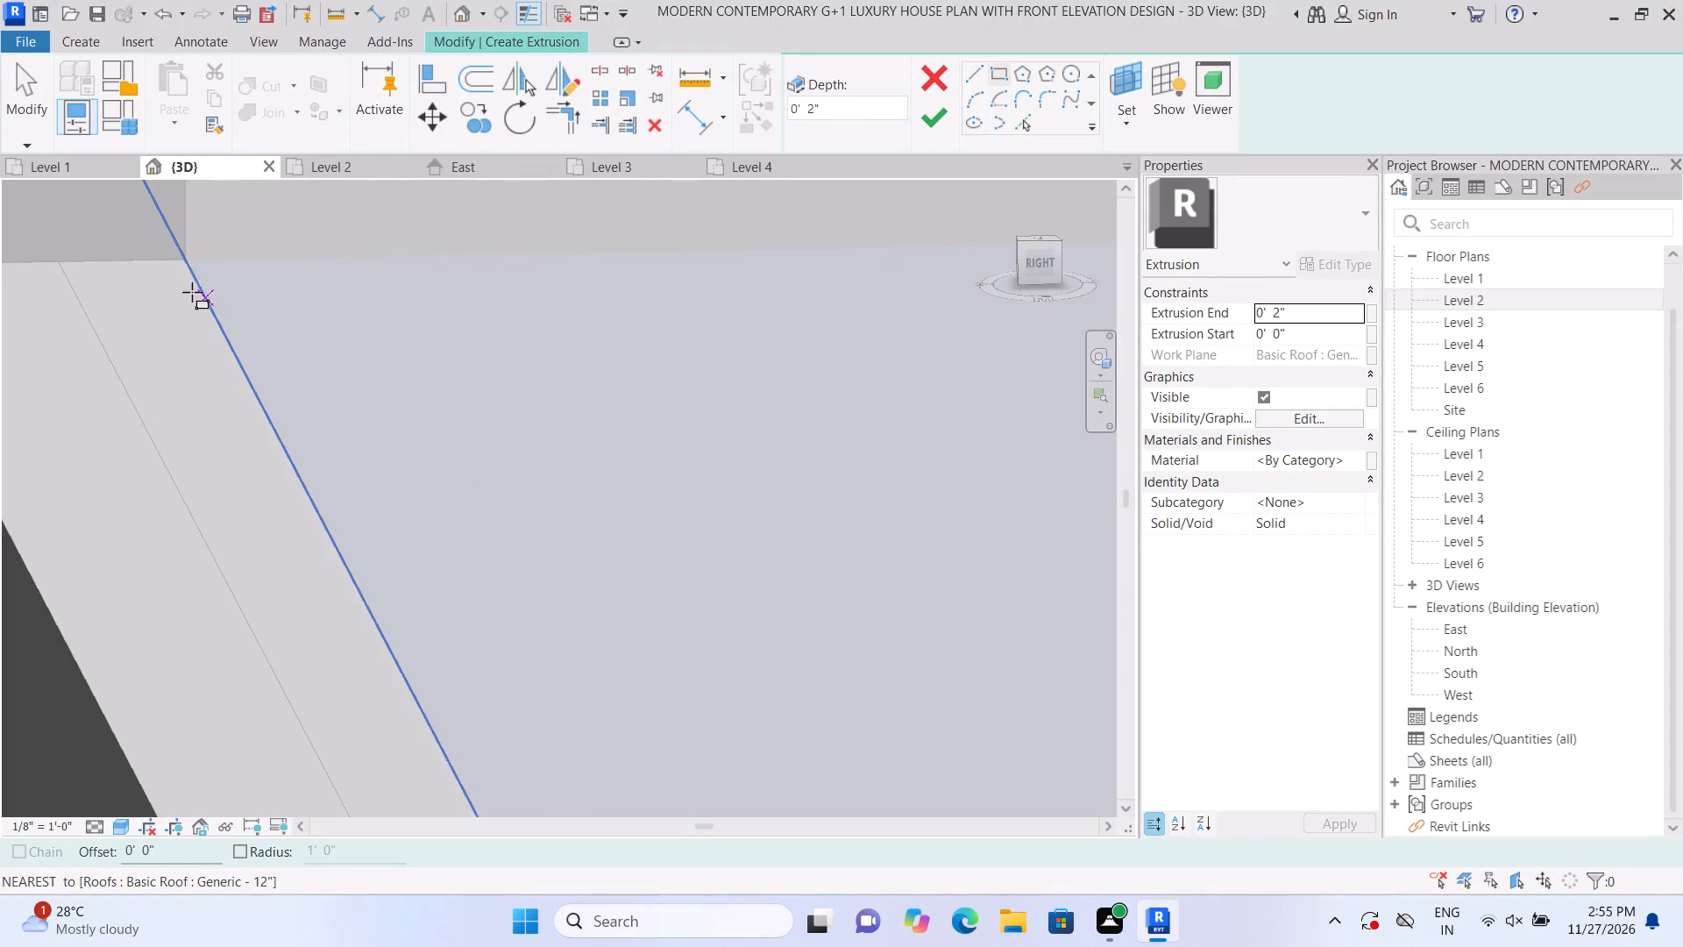
Sketch a thin rectangle on the lower roof along the front parapet's inner edge, from tower wall to roof end, and finish the 2" extrusion.
double_click(192, 260)
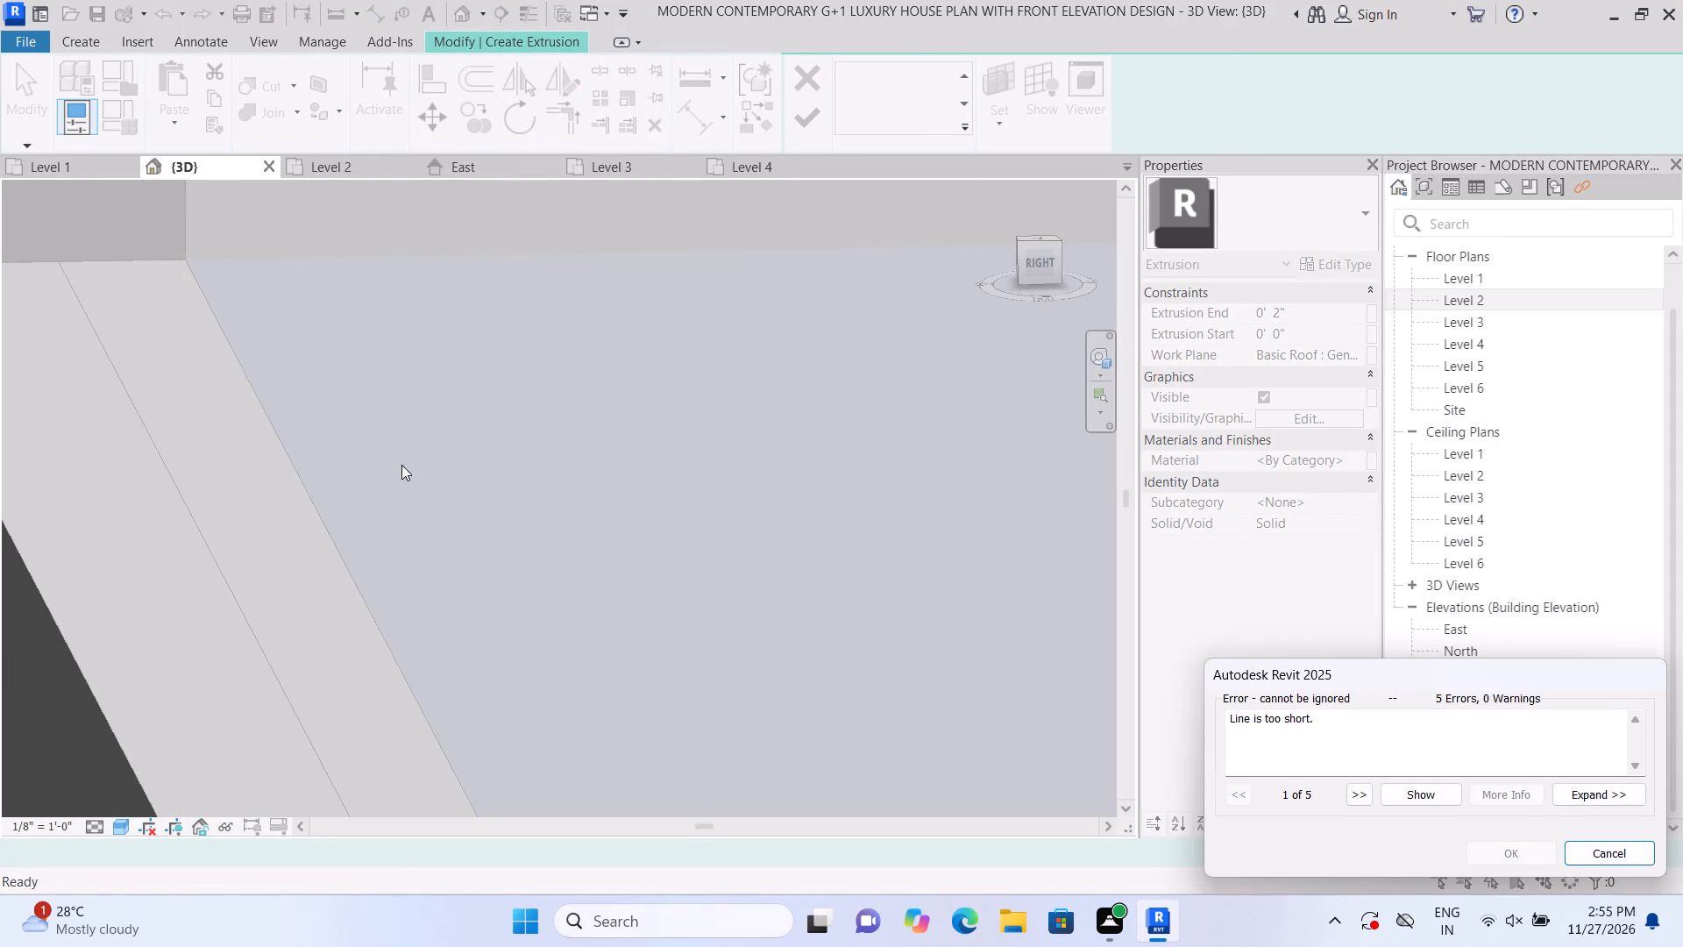
left_click(1639, 848)
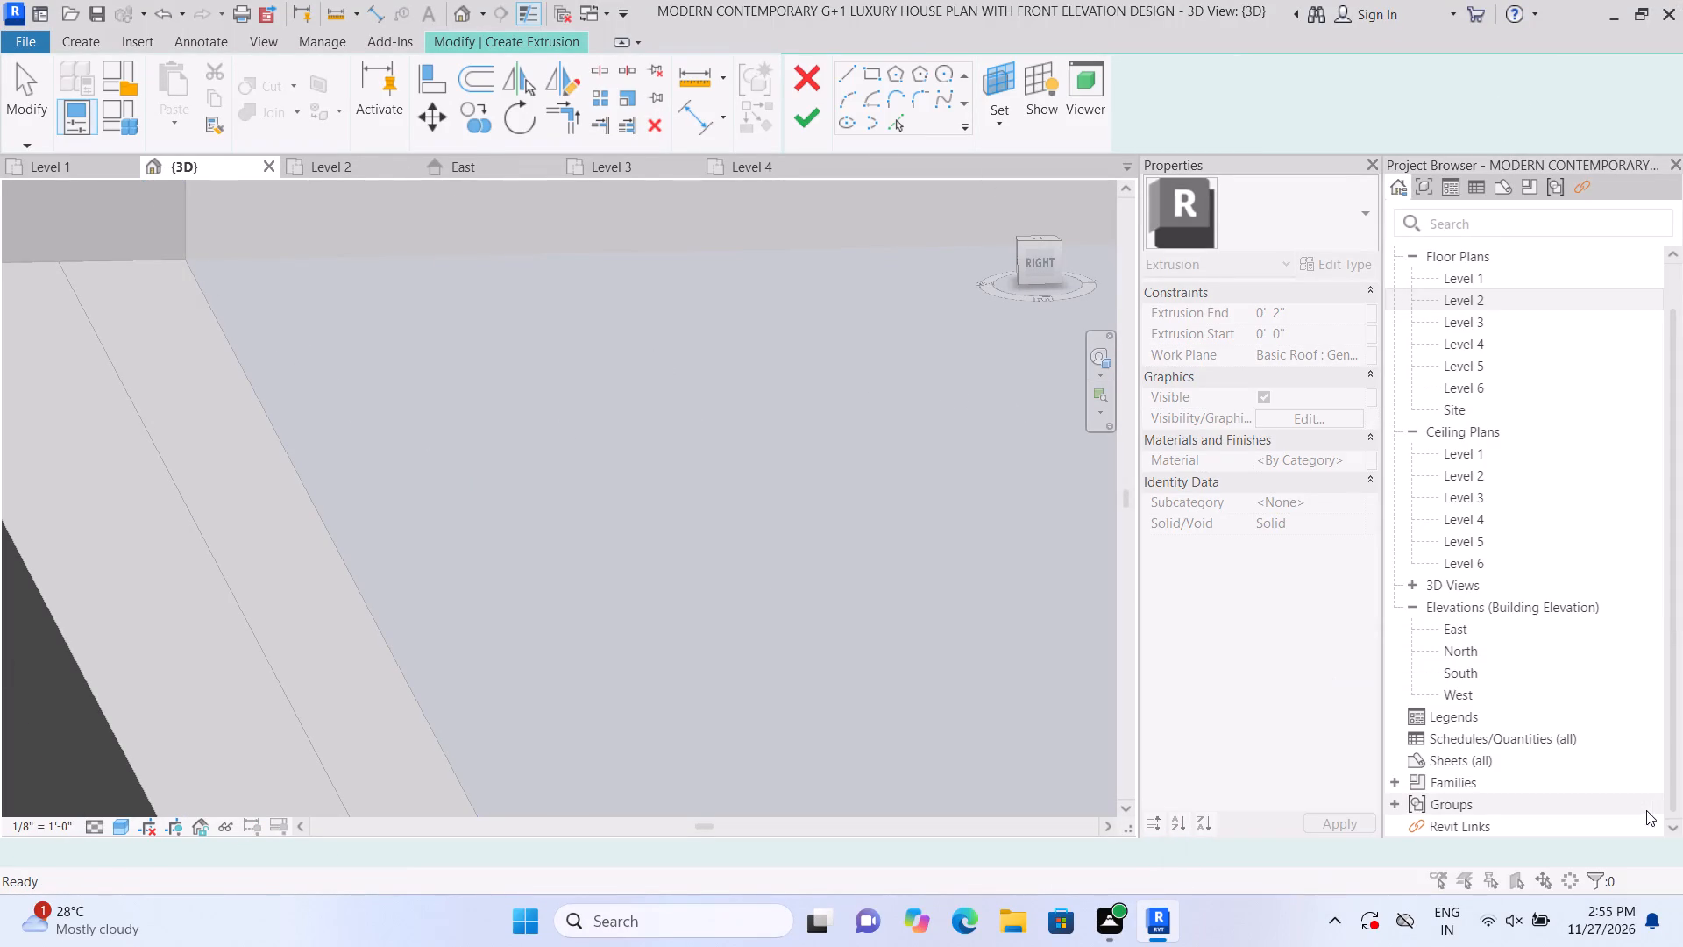
left_click(877, 75)
scroll(334, 246, "up", 3)
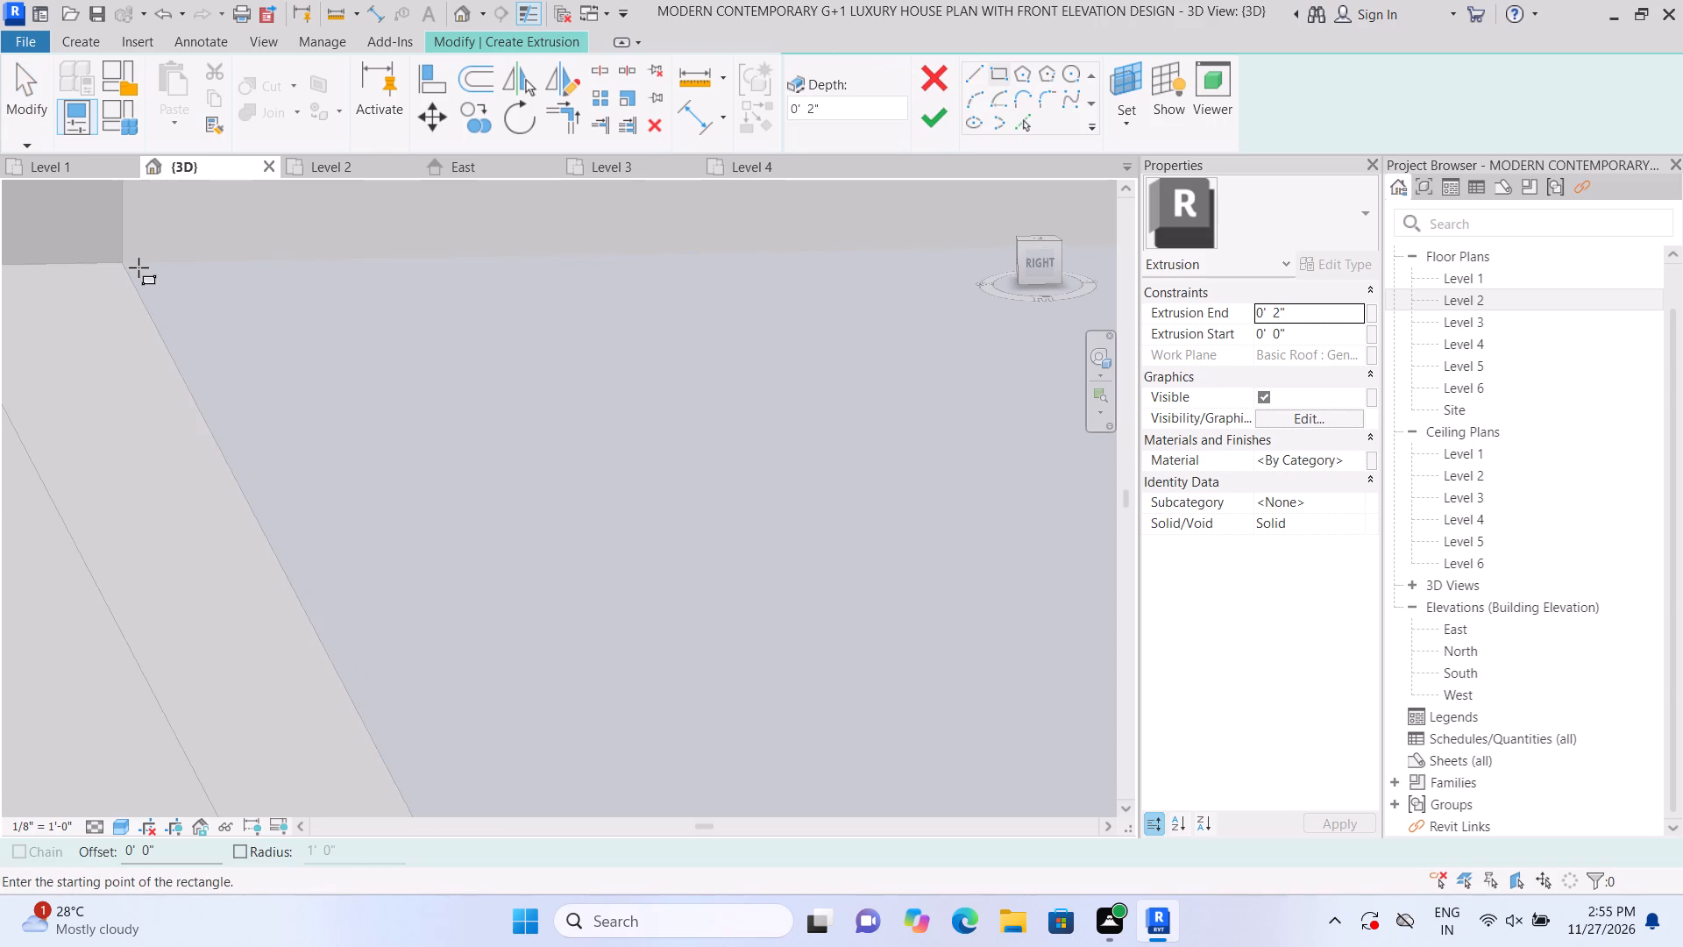
left_click(130, 262)
scroll(349, 478, "down", 4)
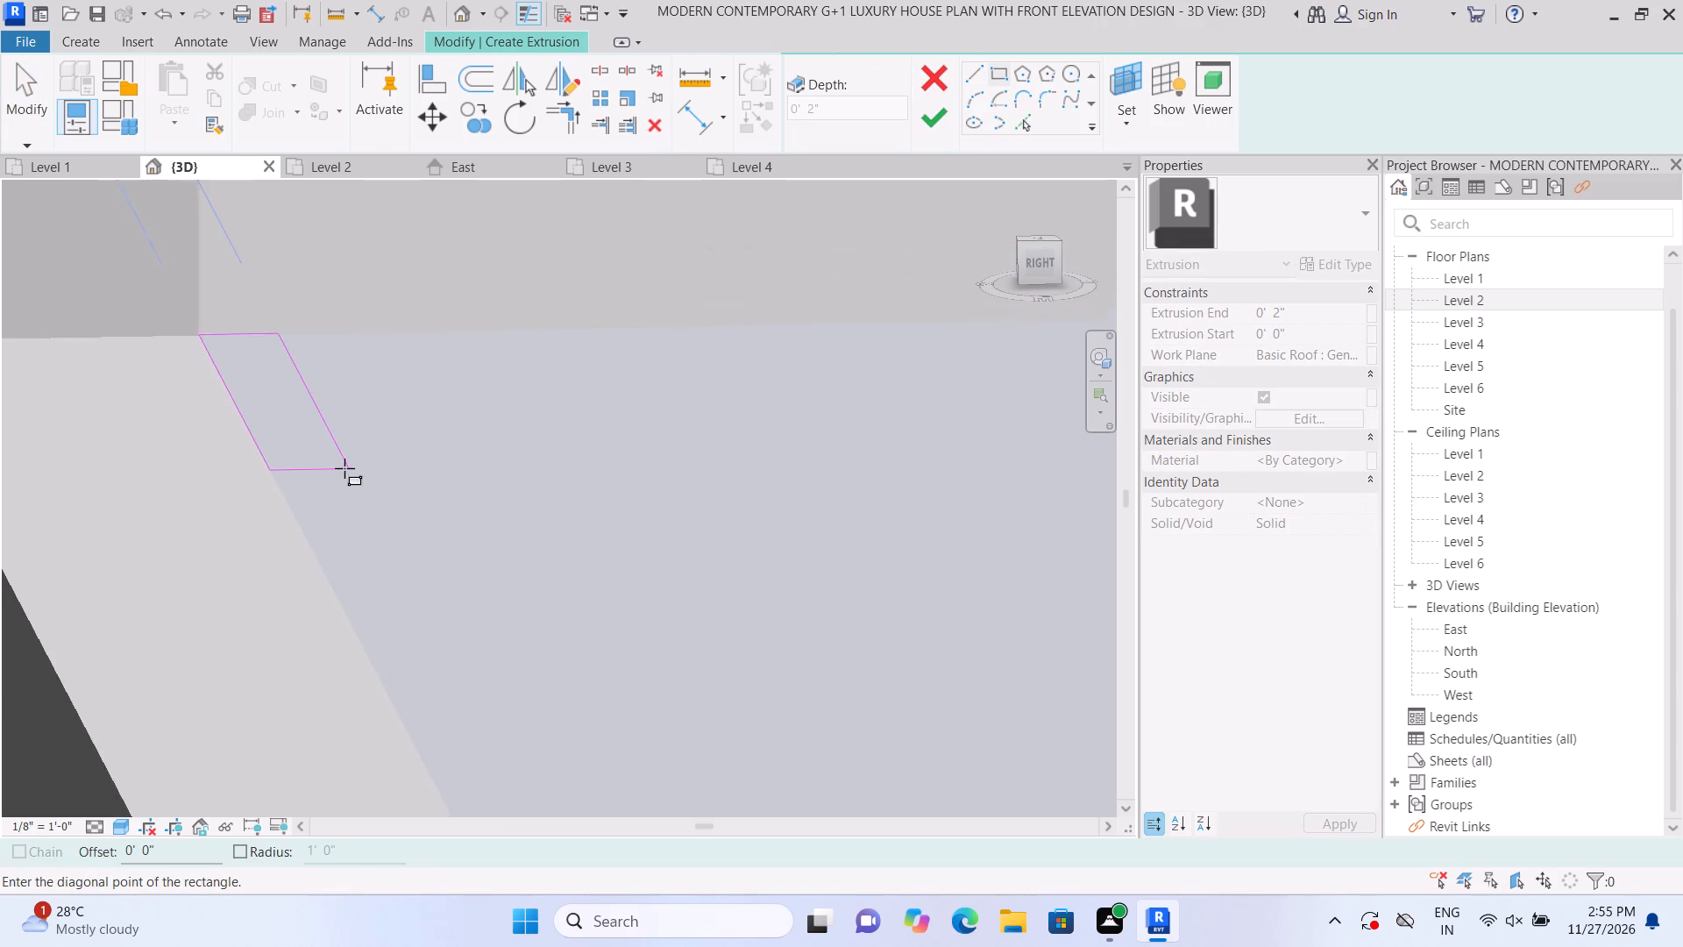
scroll(344, 468, "down", 20)
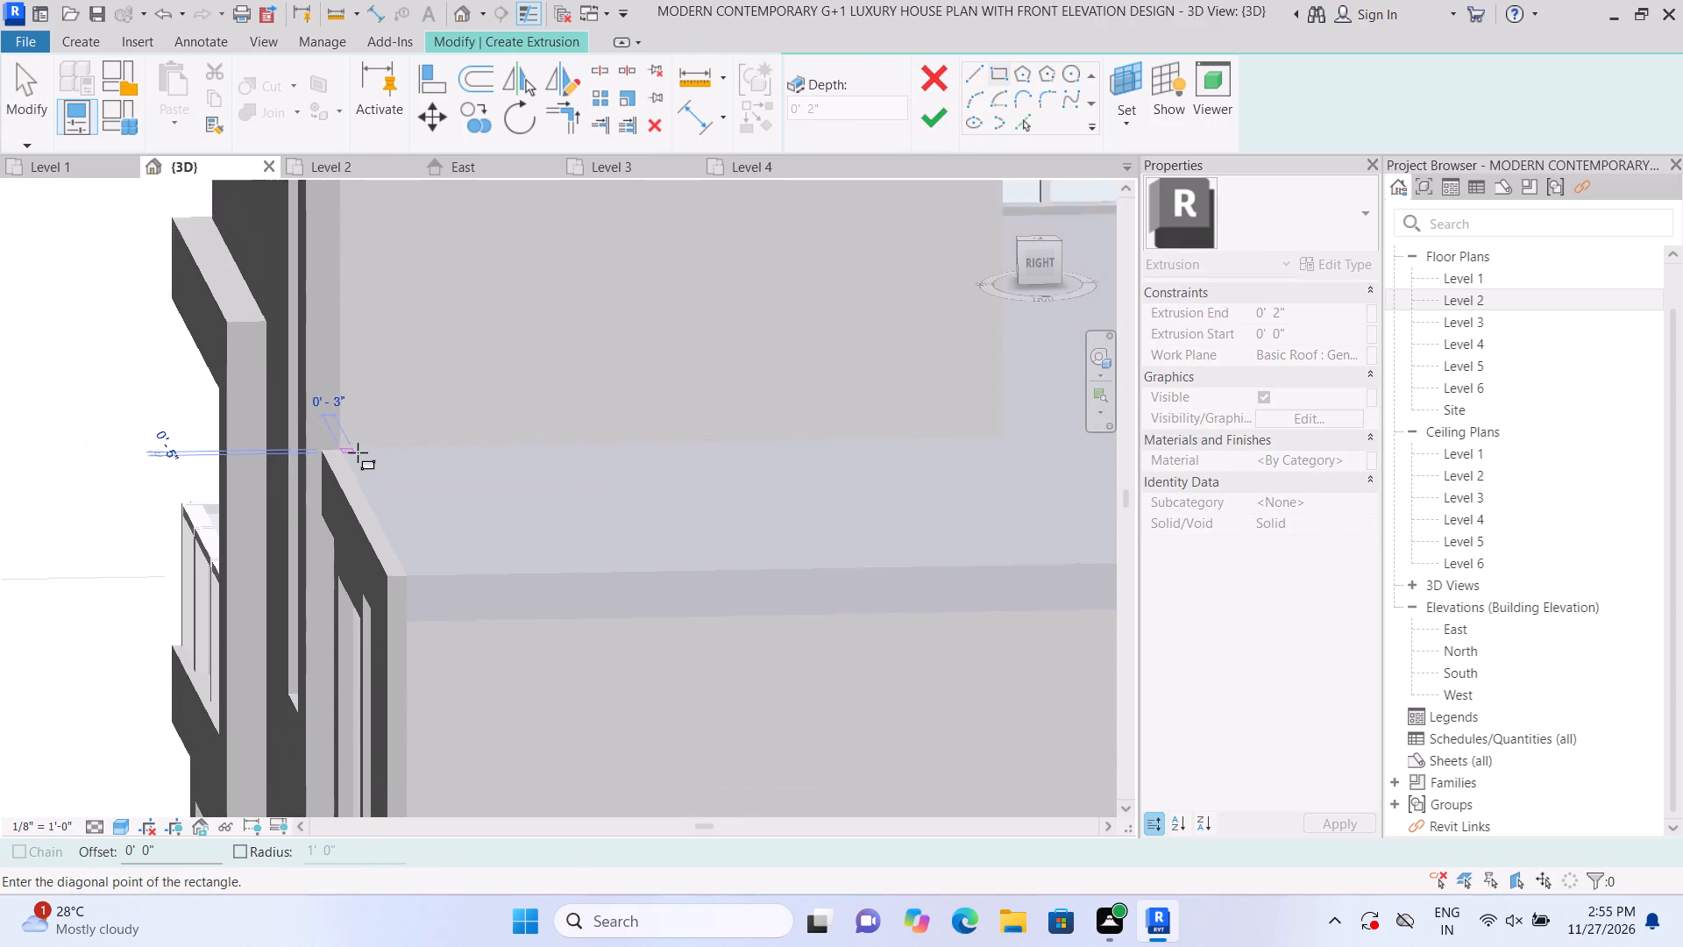
scroll(430, 587, "up", 5)
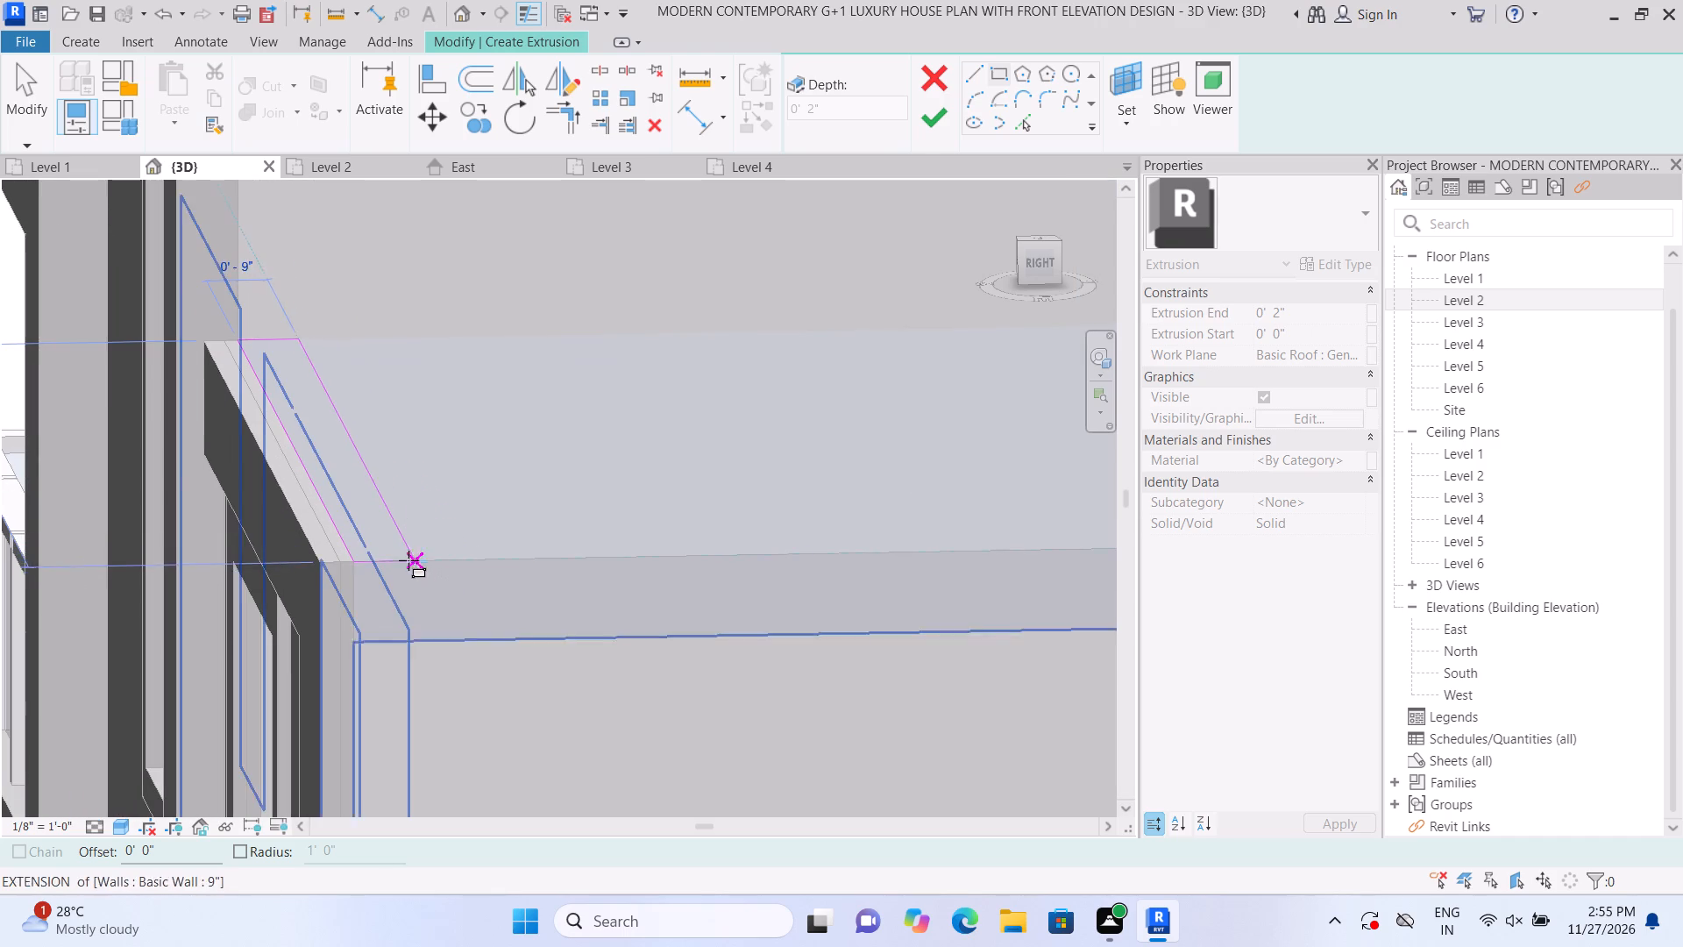
scroll(407, 559, "up", 6)
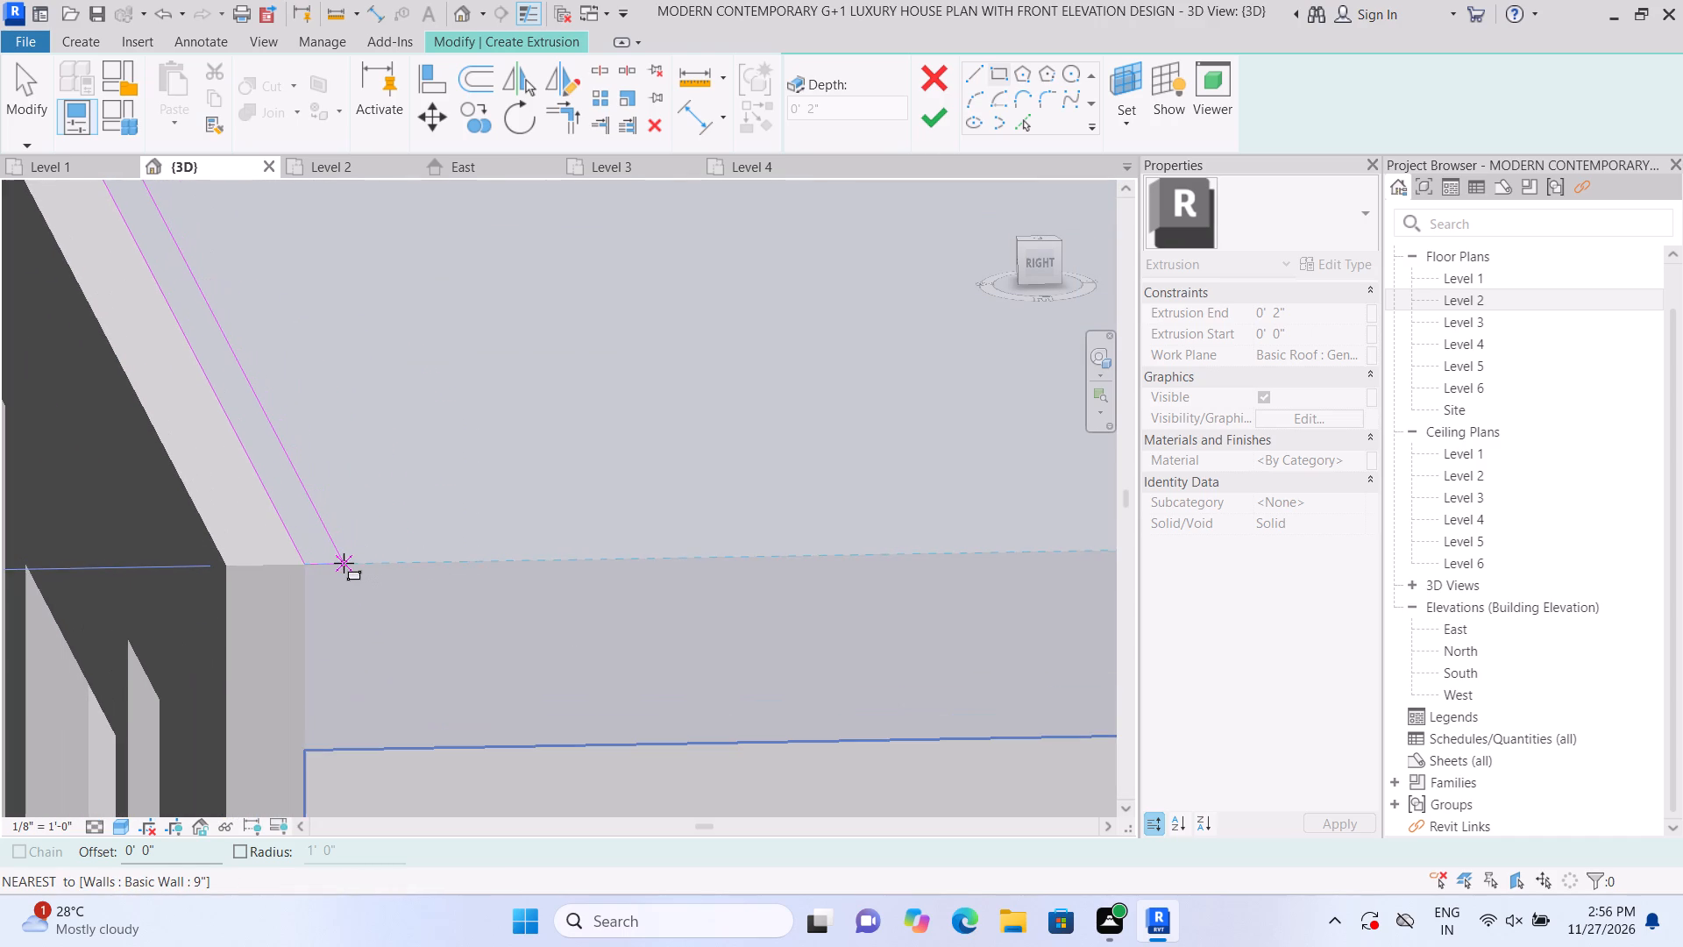
left_click(337, 564)
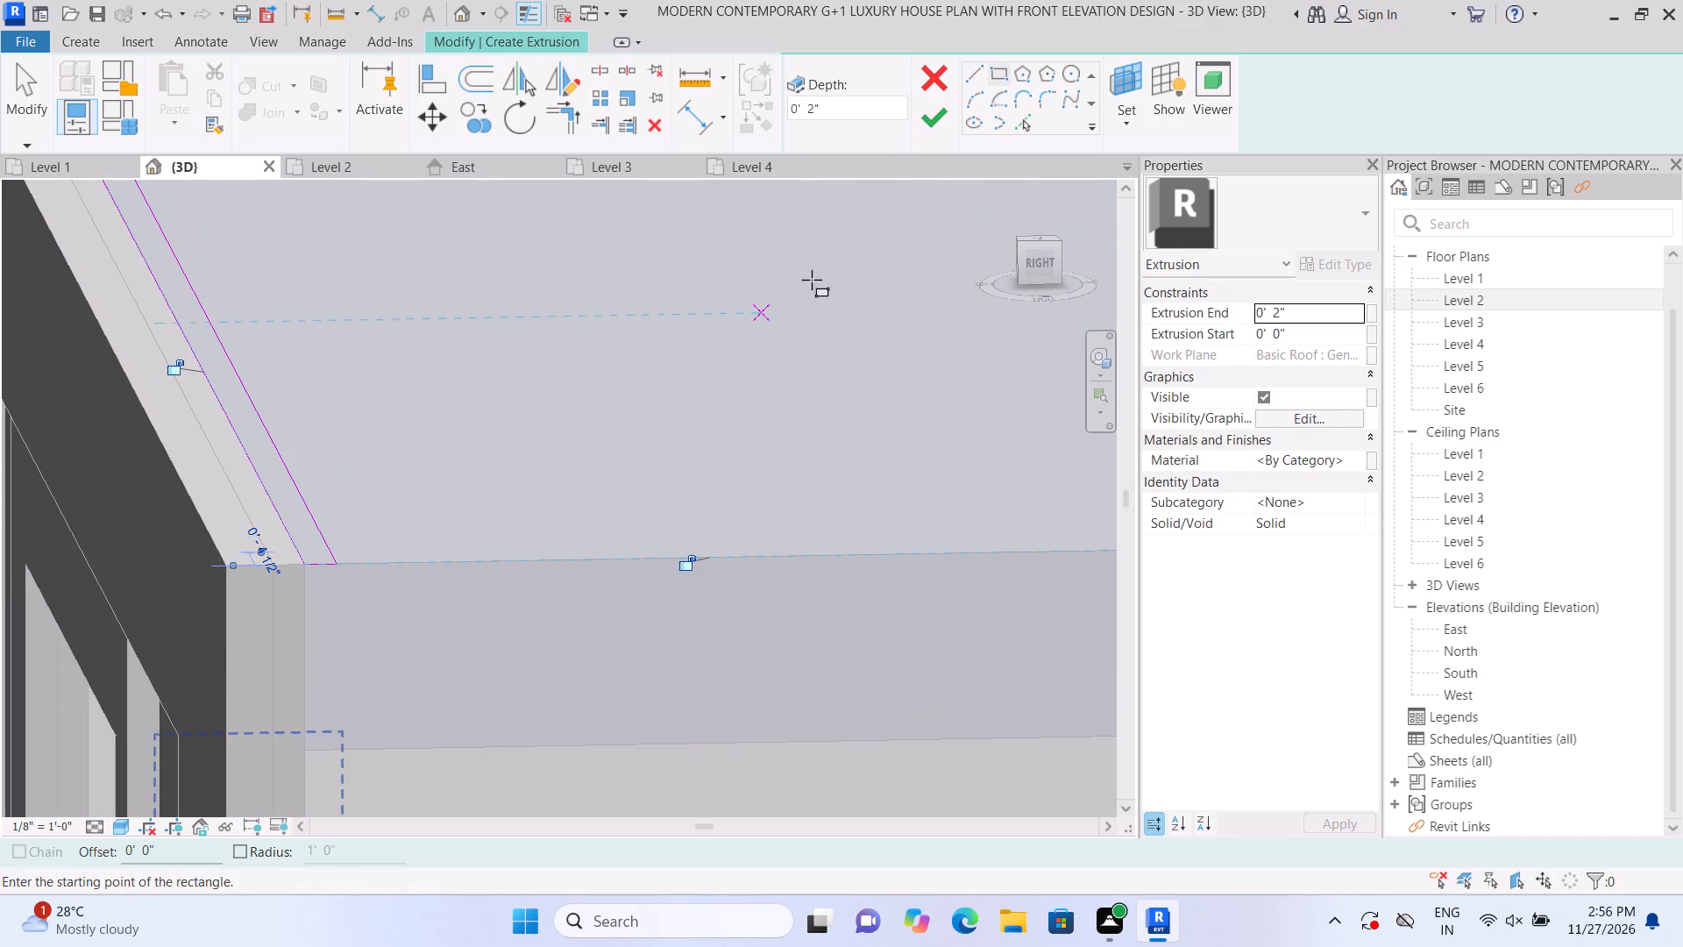
left_click(941, 129)
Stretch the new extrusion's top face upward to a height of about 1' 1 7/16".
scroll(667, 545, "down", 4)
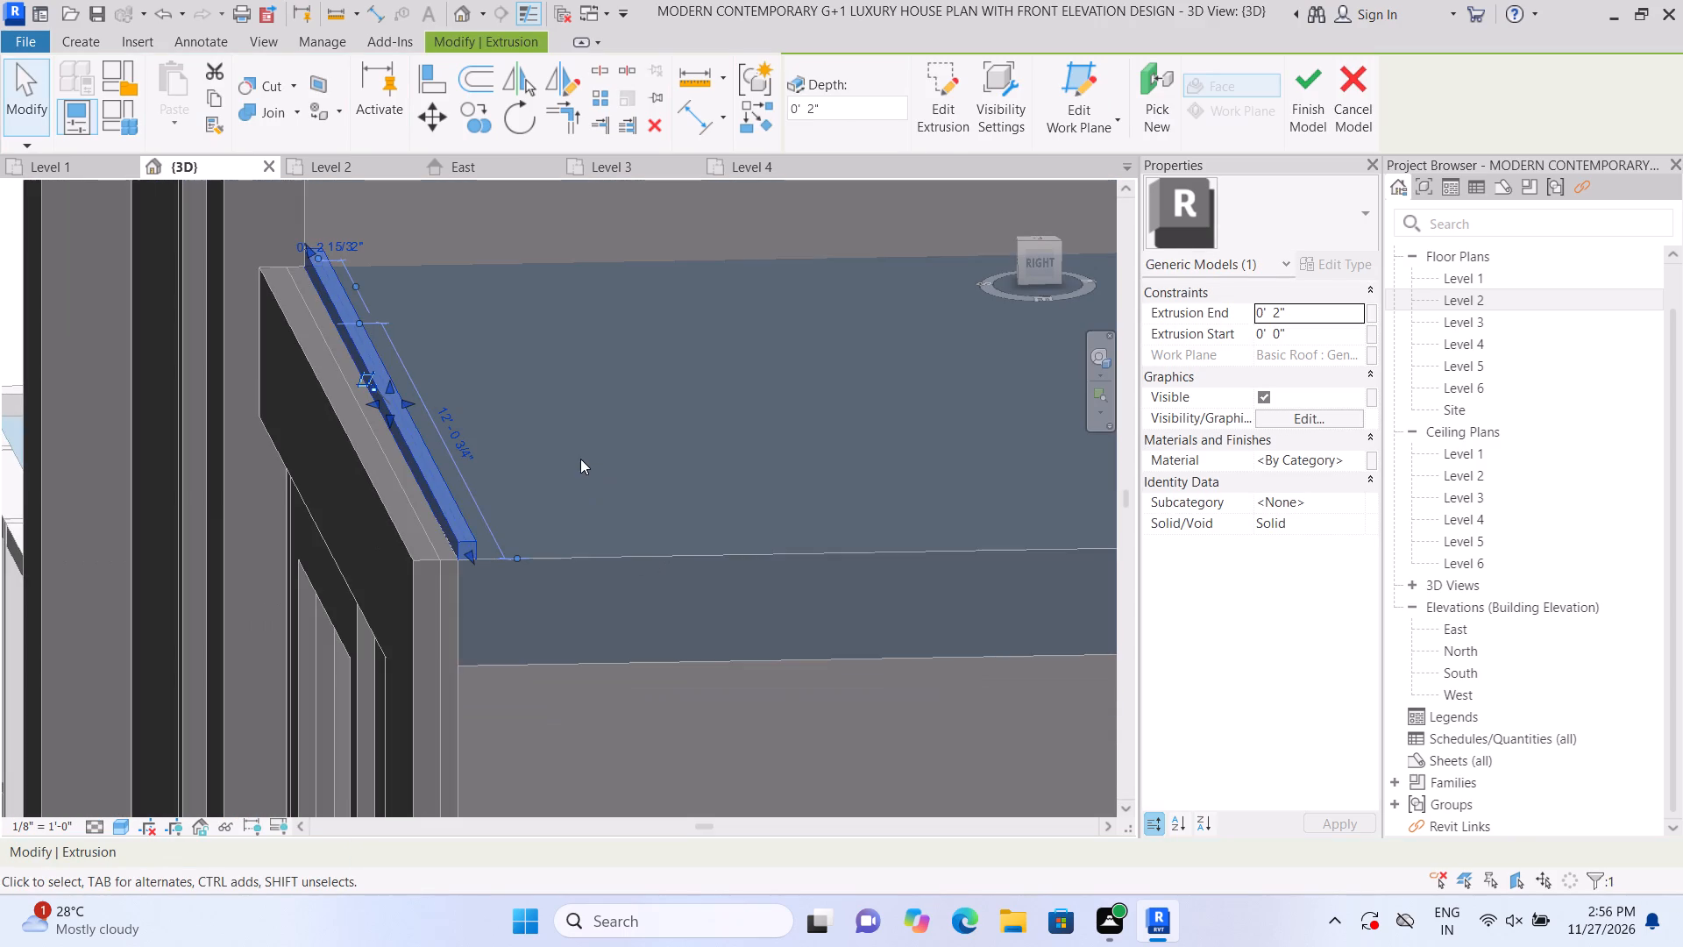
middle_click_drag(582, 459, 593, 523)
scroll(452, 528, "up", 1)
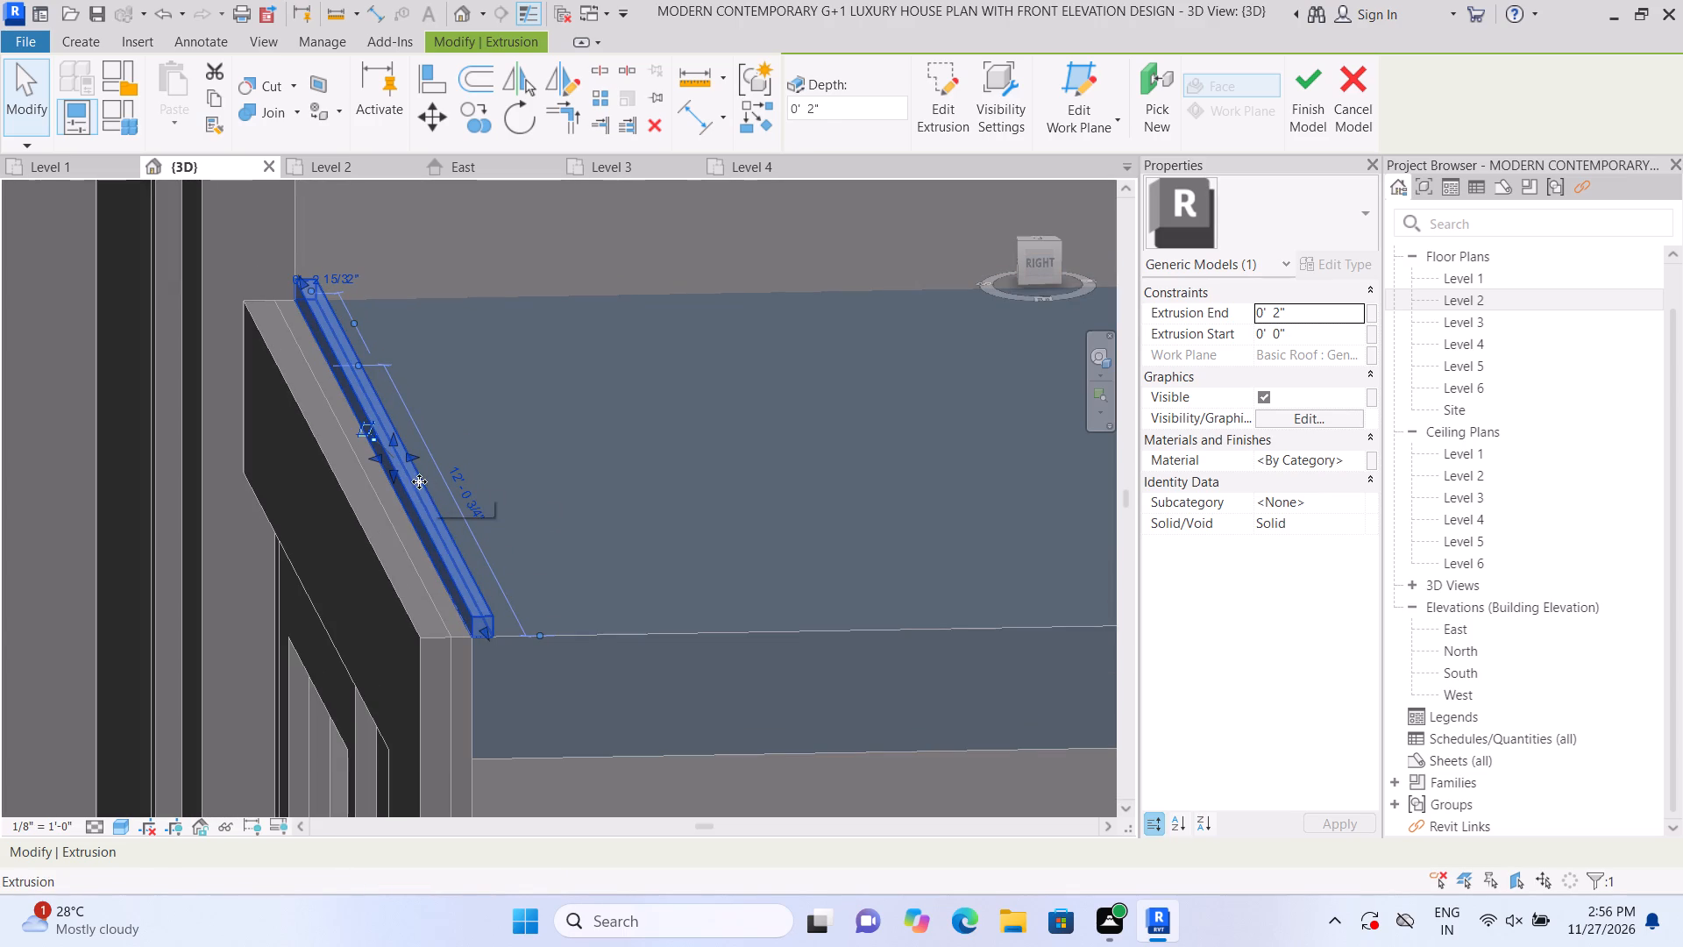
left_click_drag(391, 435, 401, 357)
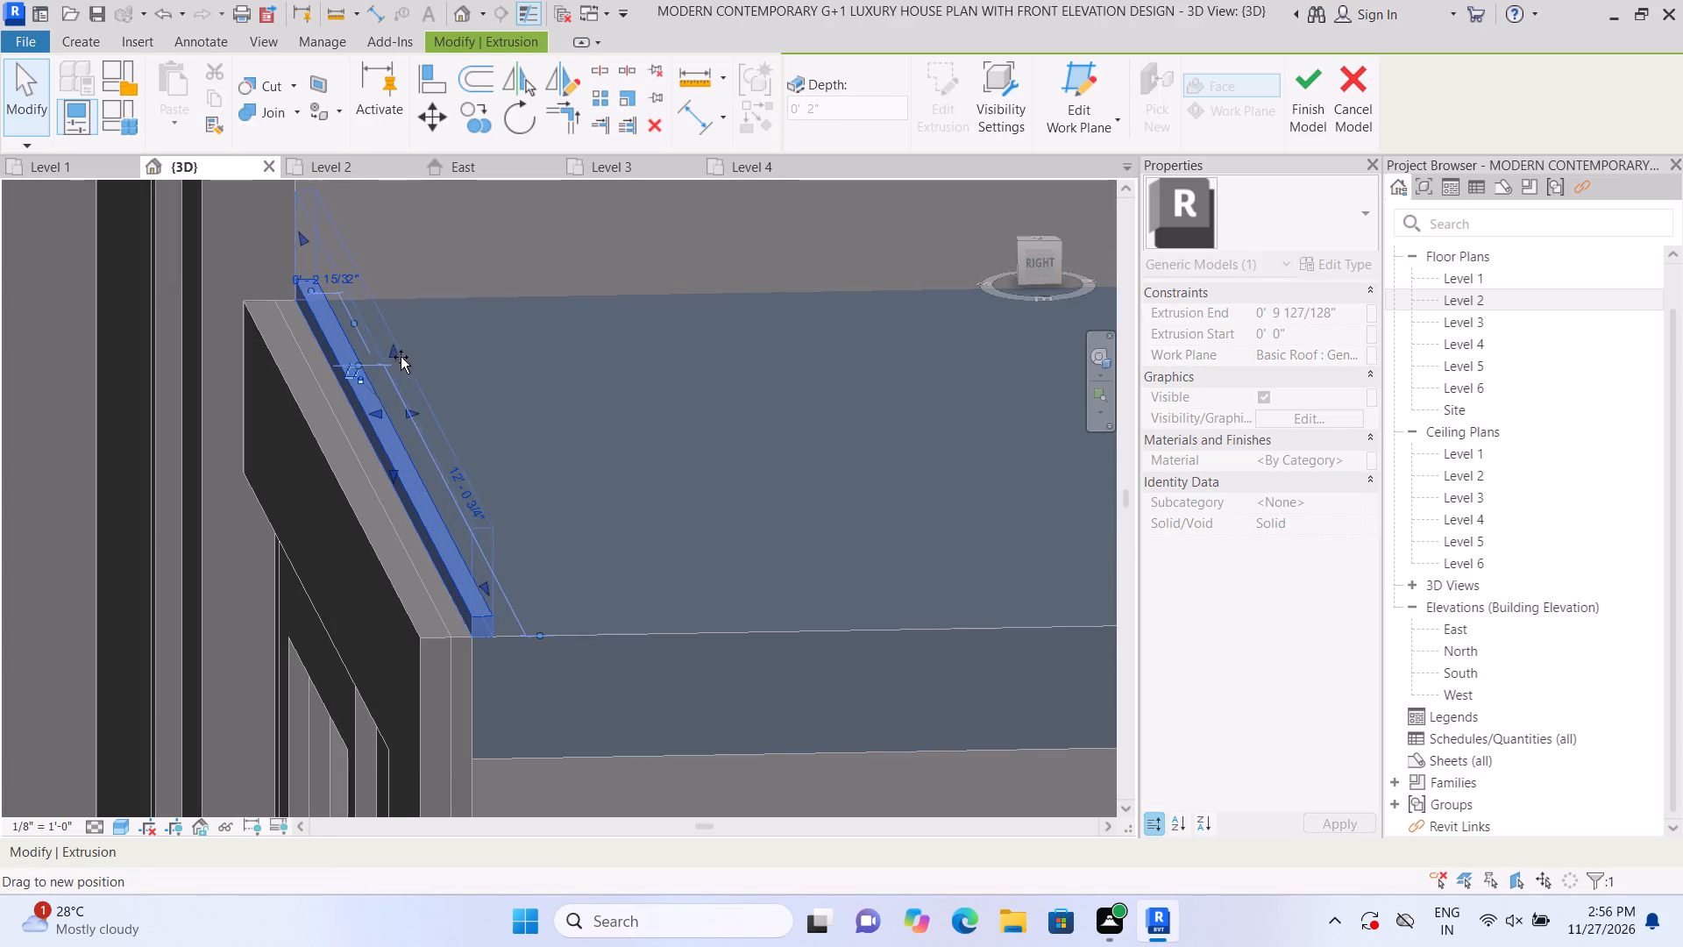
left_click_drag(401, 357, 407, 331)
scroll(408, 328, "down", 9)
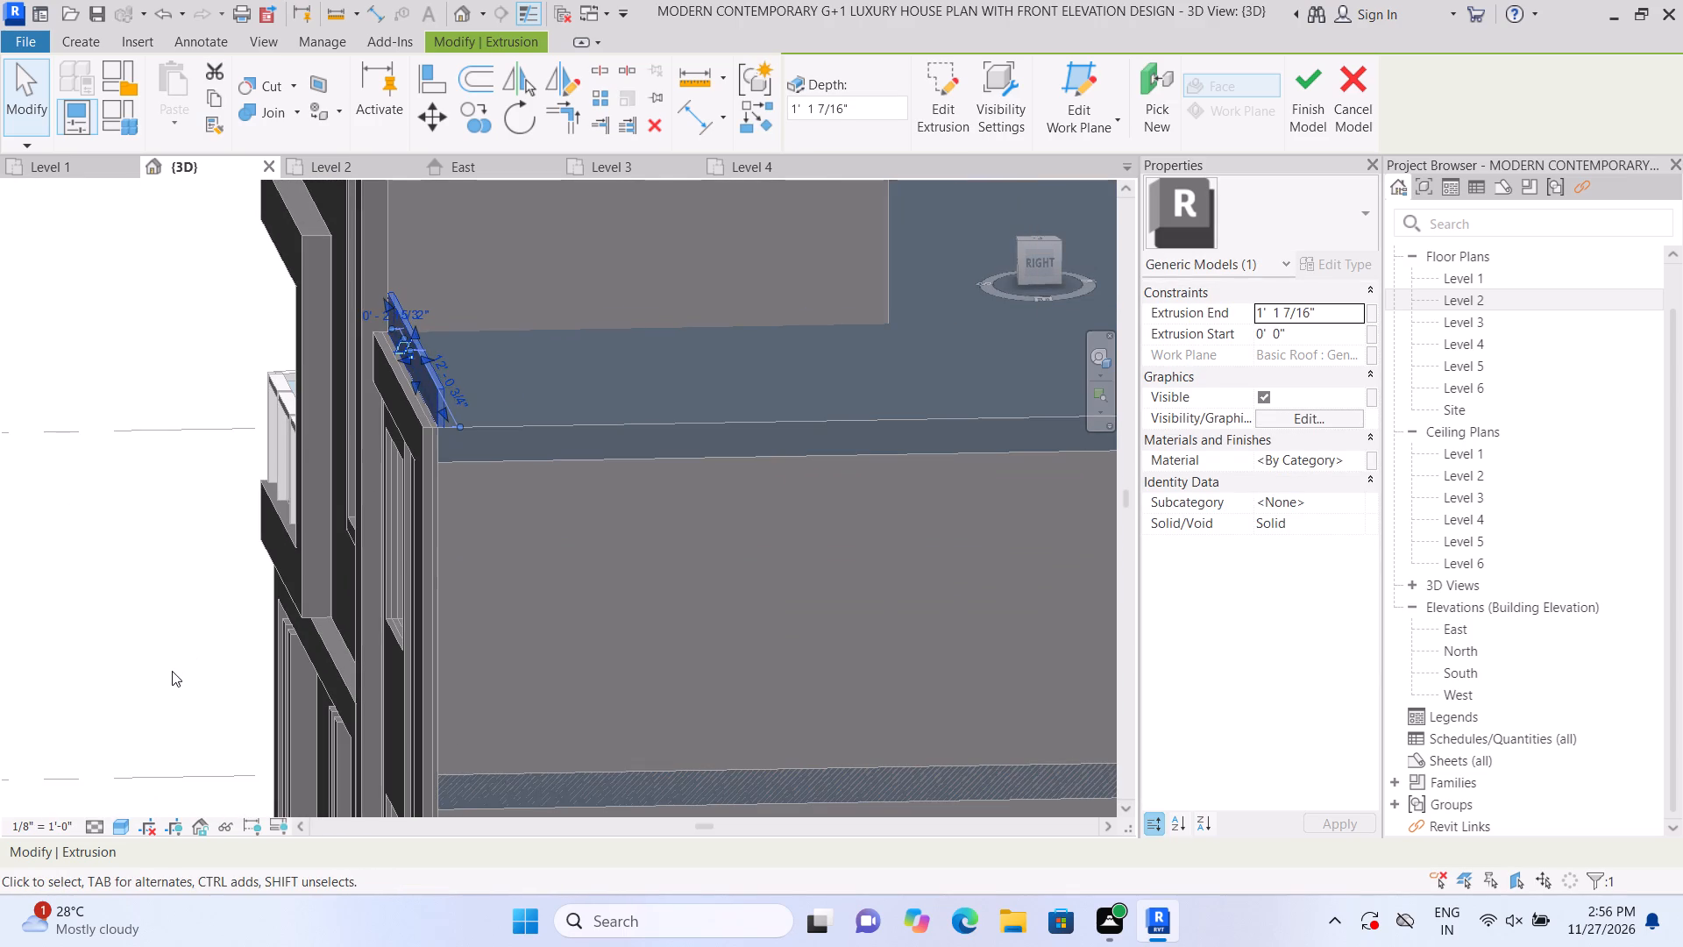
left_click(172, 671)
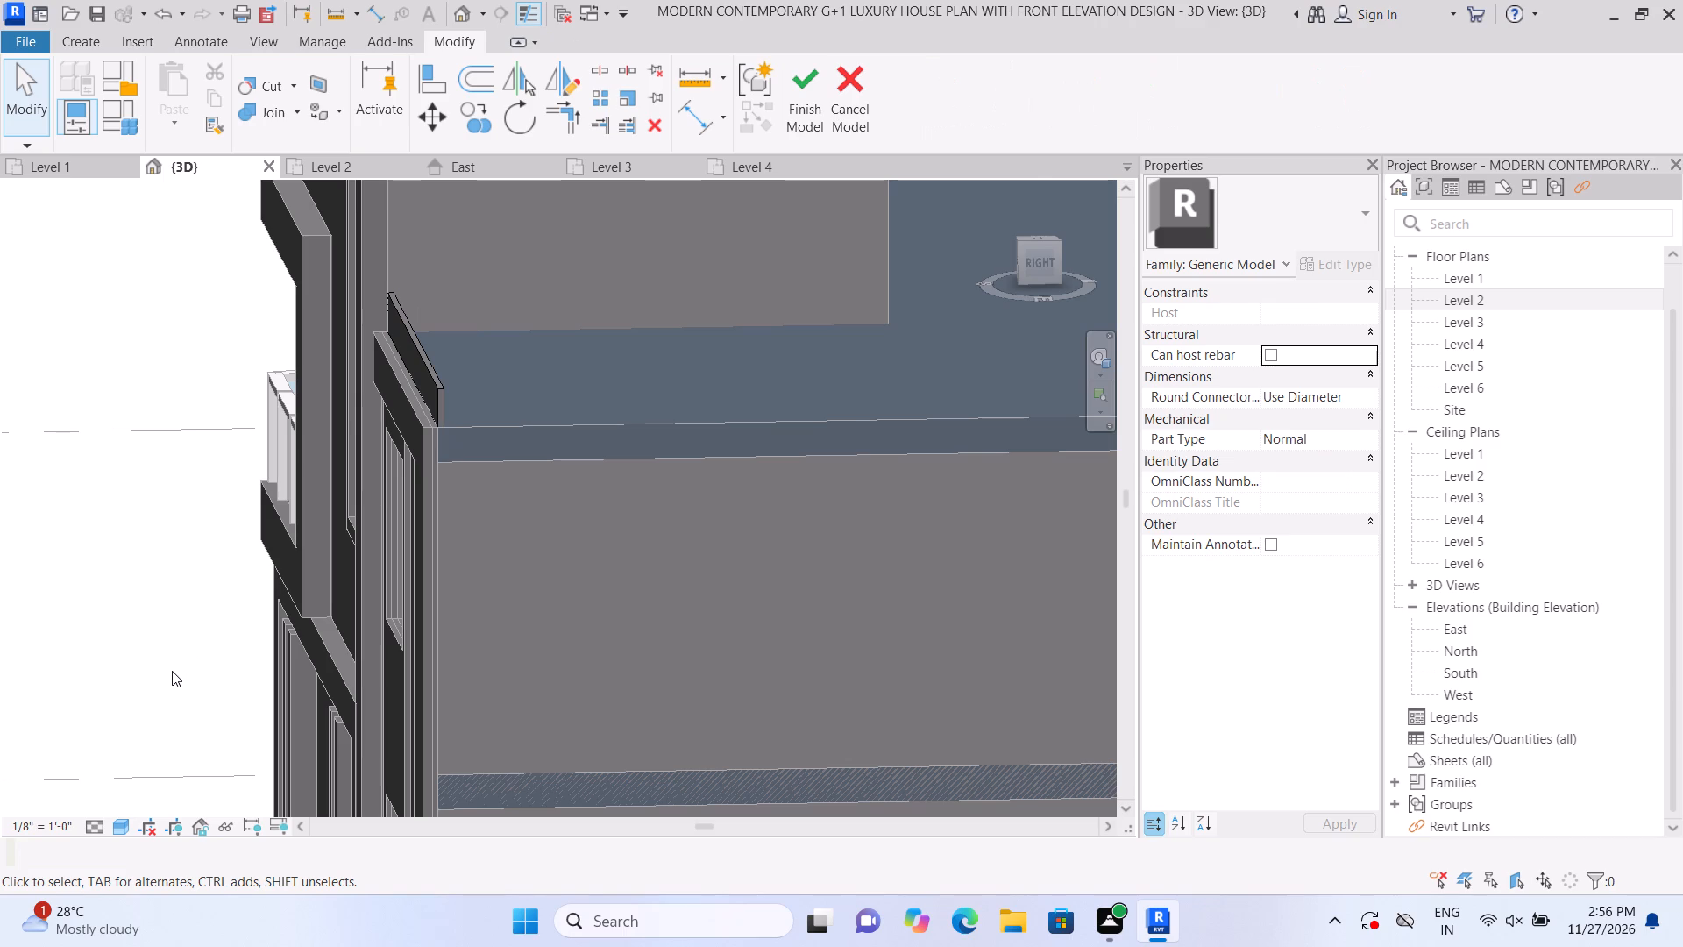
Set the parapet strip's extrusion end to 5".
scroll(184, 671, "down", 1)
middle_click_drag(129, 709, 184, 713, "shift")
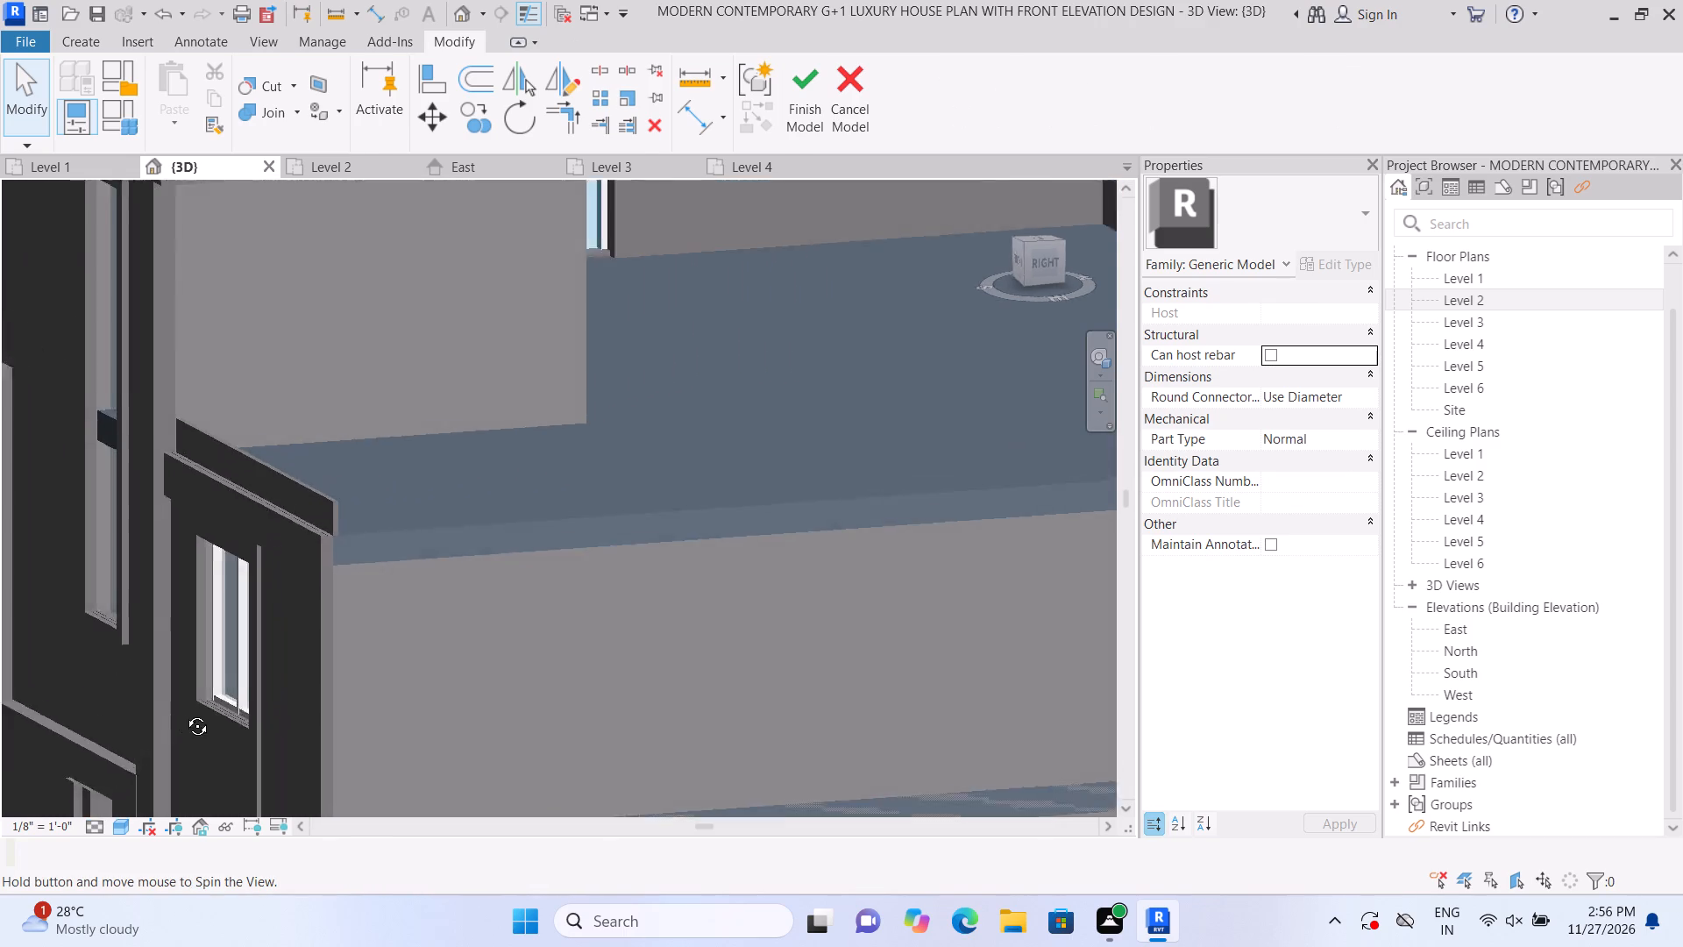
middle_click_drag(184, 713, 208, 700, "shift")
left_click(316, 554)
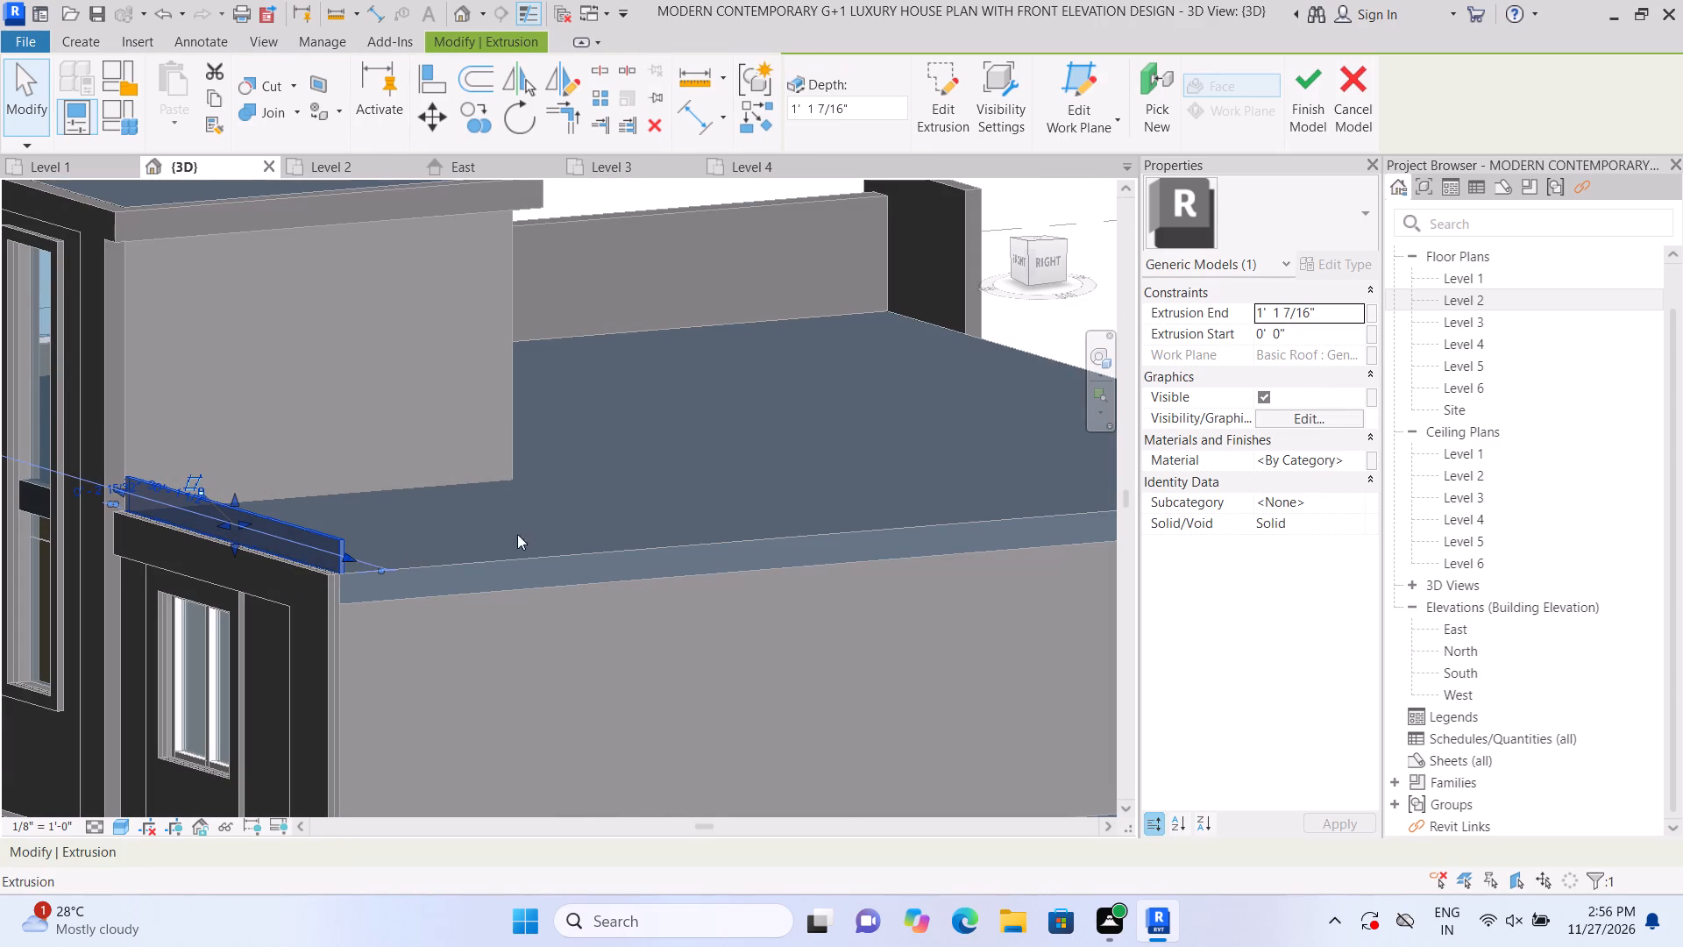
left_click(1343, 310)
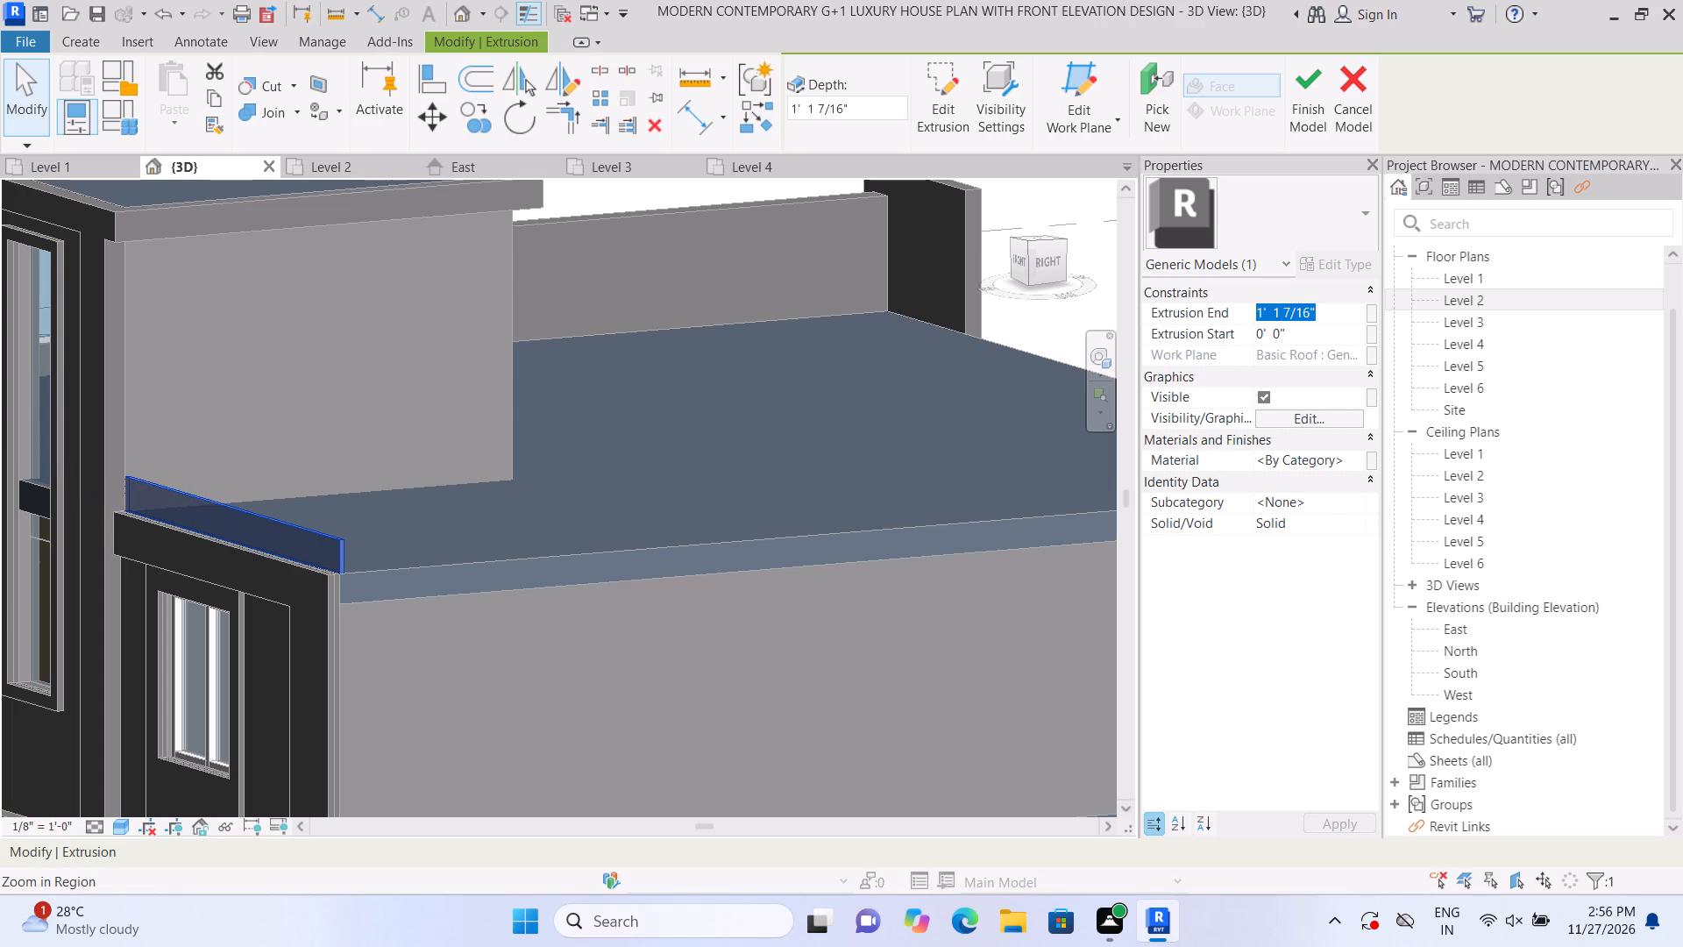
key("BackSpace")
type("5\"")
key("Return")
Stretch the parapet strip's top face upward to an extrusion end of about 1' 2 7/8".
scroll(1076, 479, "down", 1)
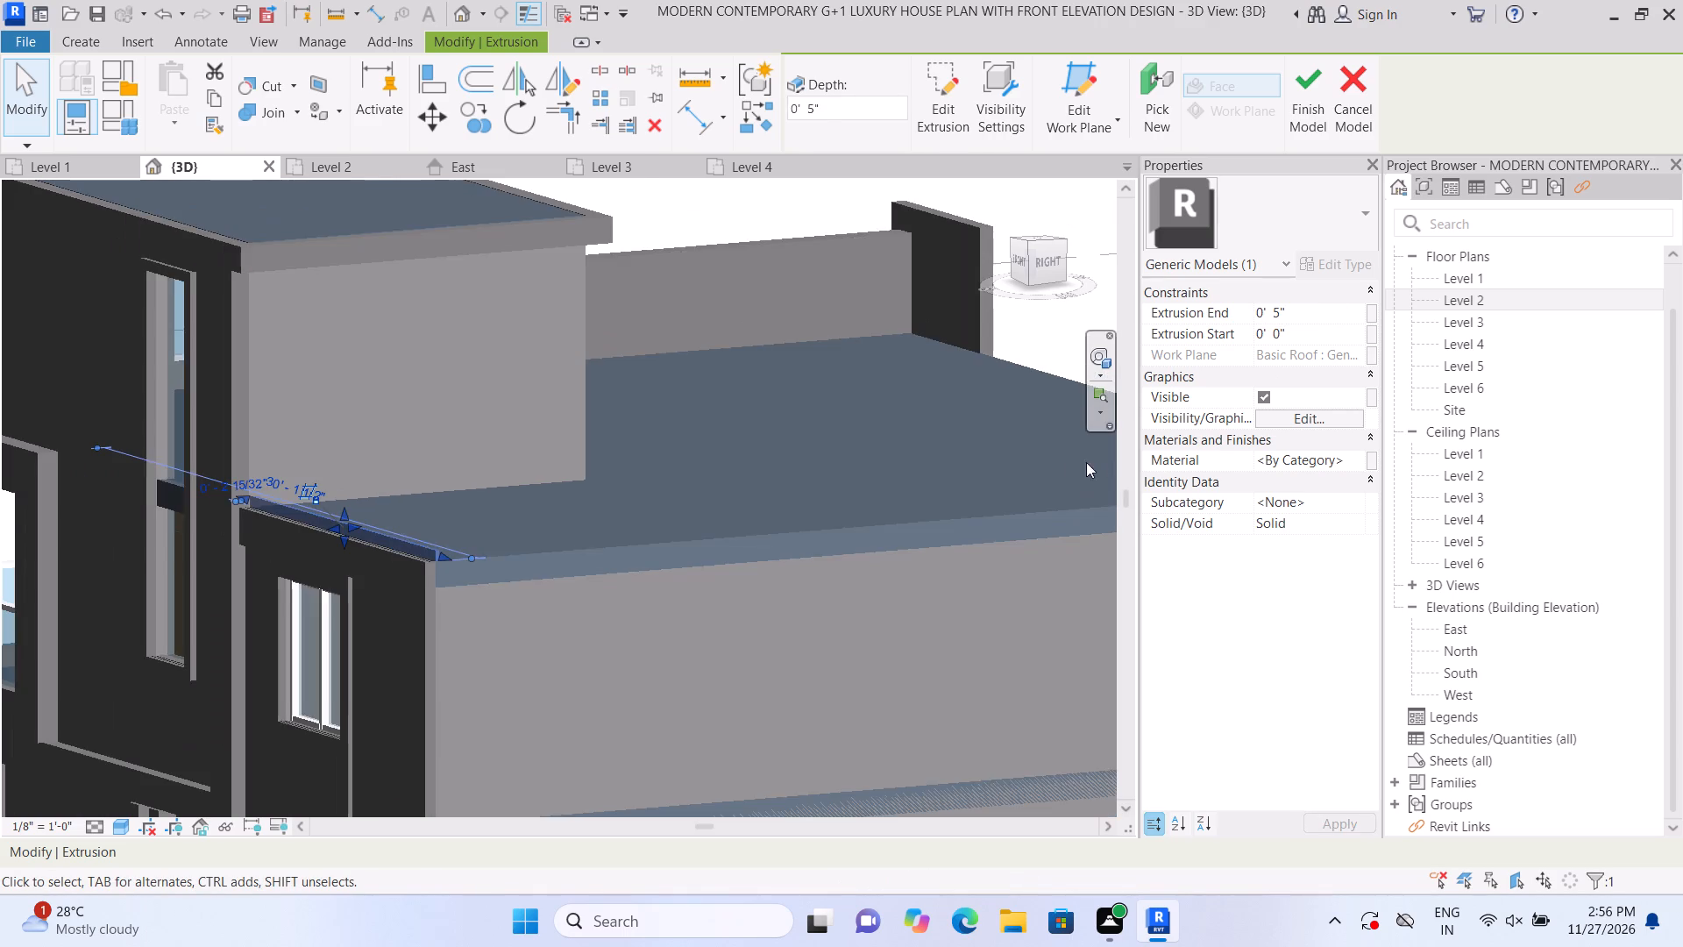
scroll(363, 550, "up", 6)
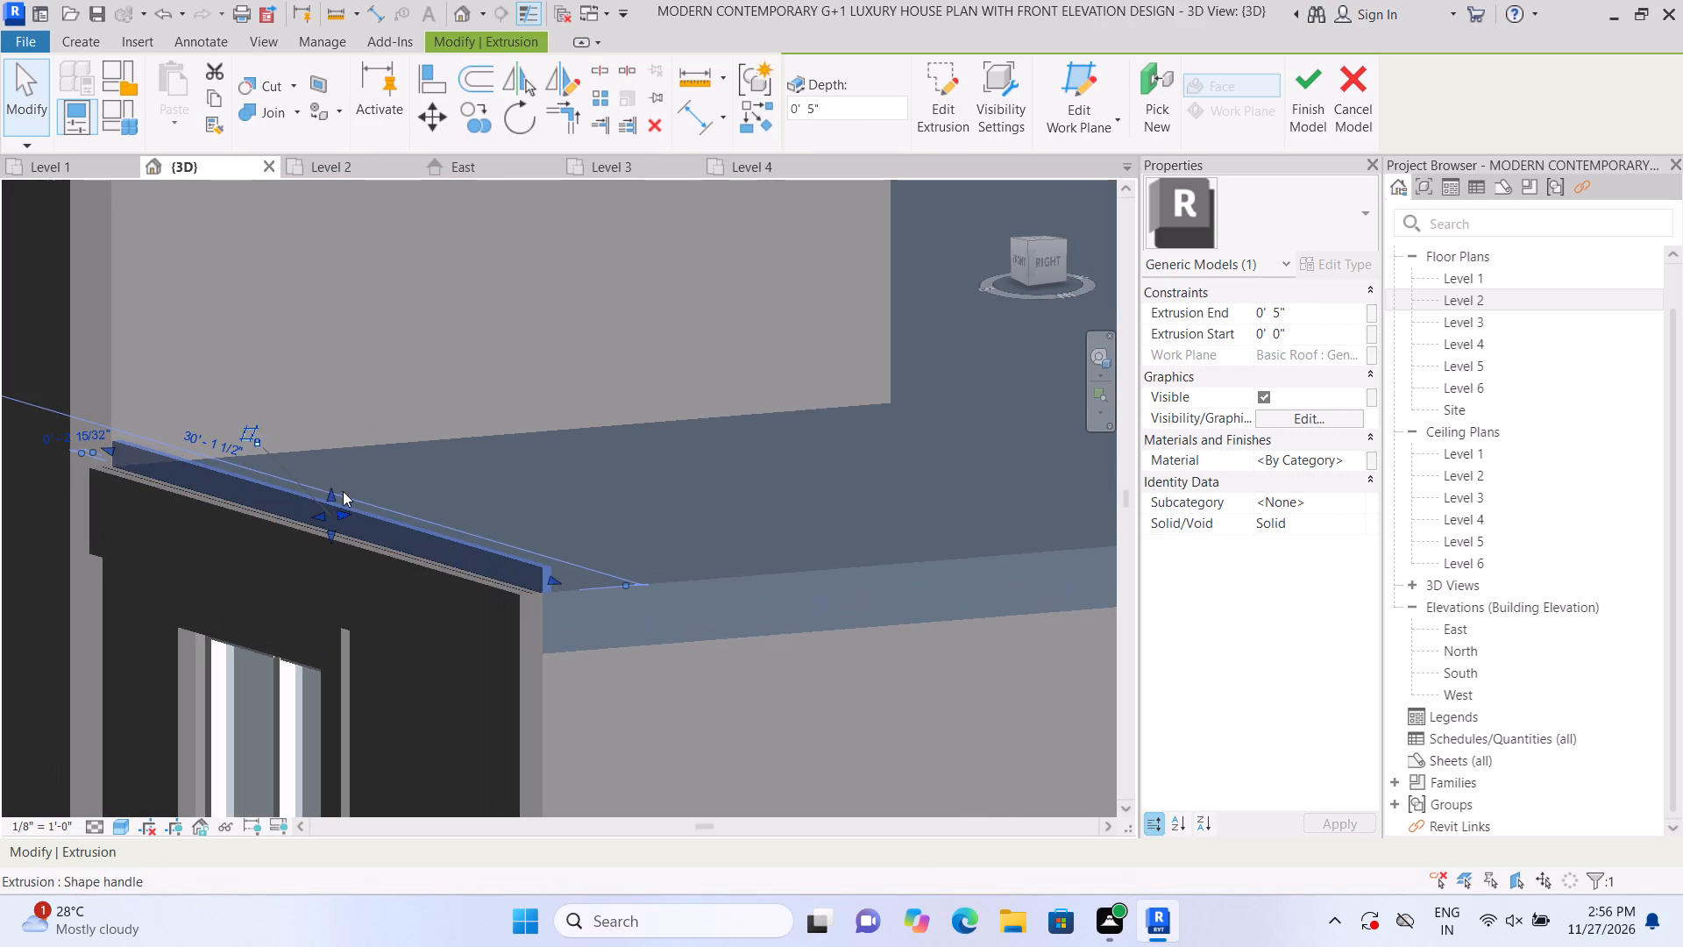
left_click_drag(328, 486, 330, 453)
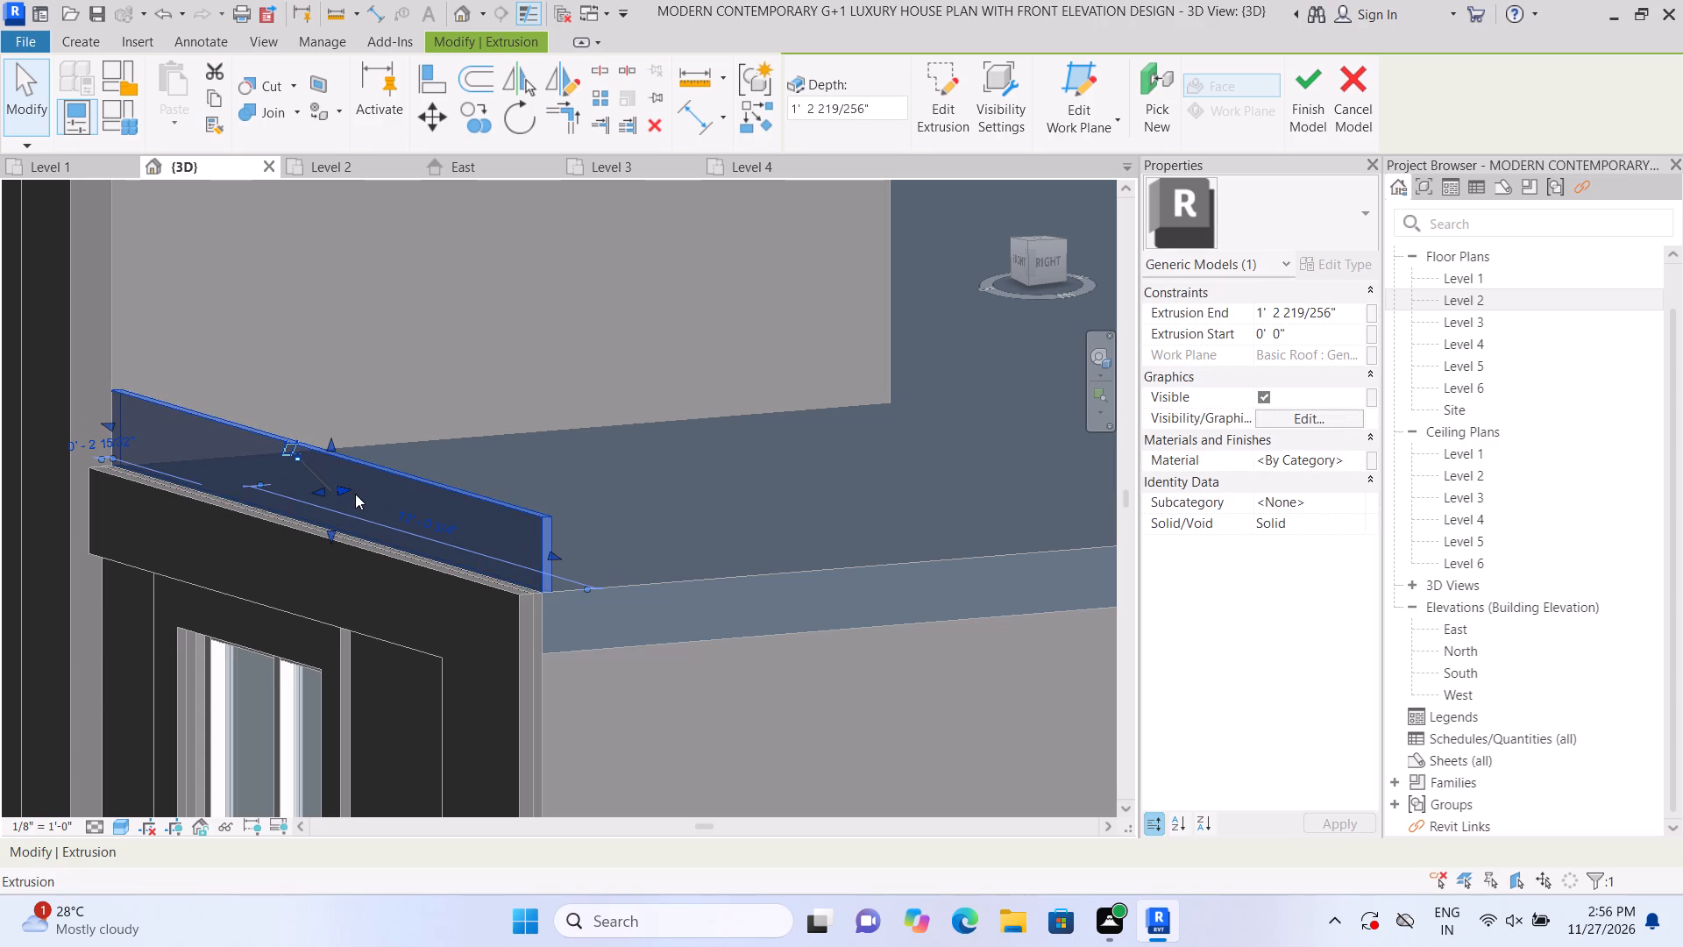
Thicken the parapet strip slightly by stretching its inner long face toward the roof.
middle_click_drag(698, 529, 604, 528)
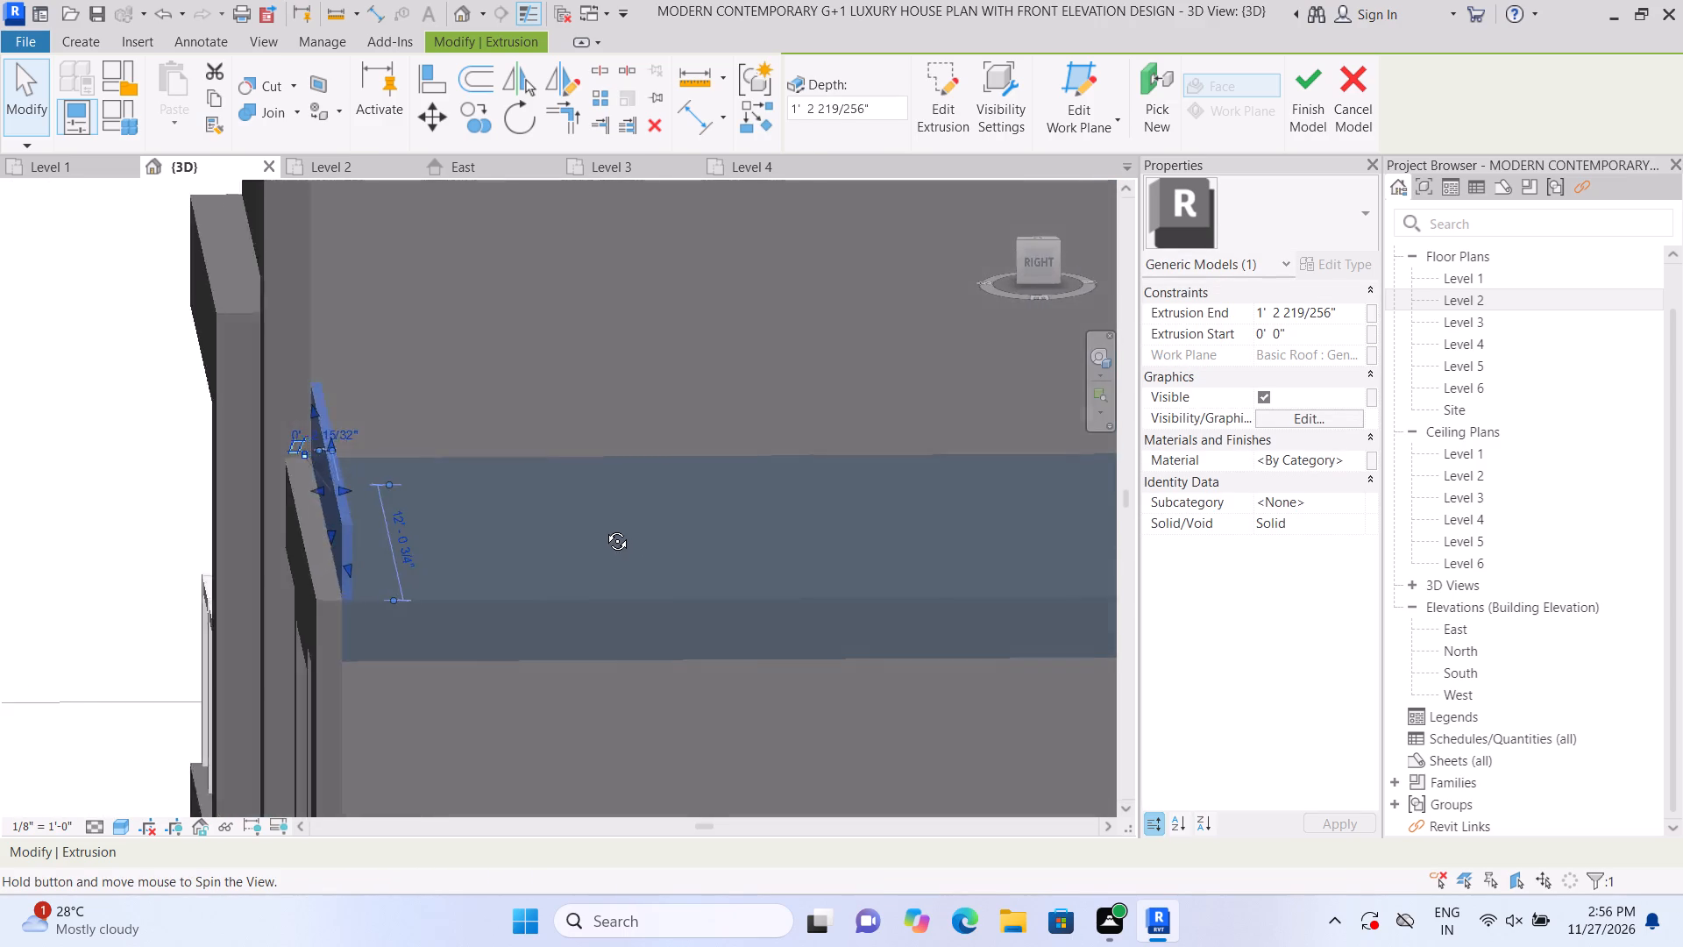
middle_click_drag(604, 528, 580, 528)
scroll(342, 492, "up", 6)
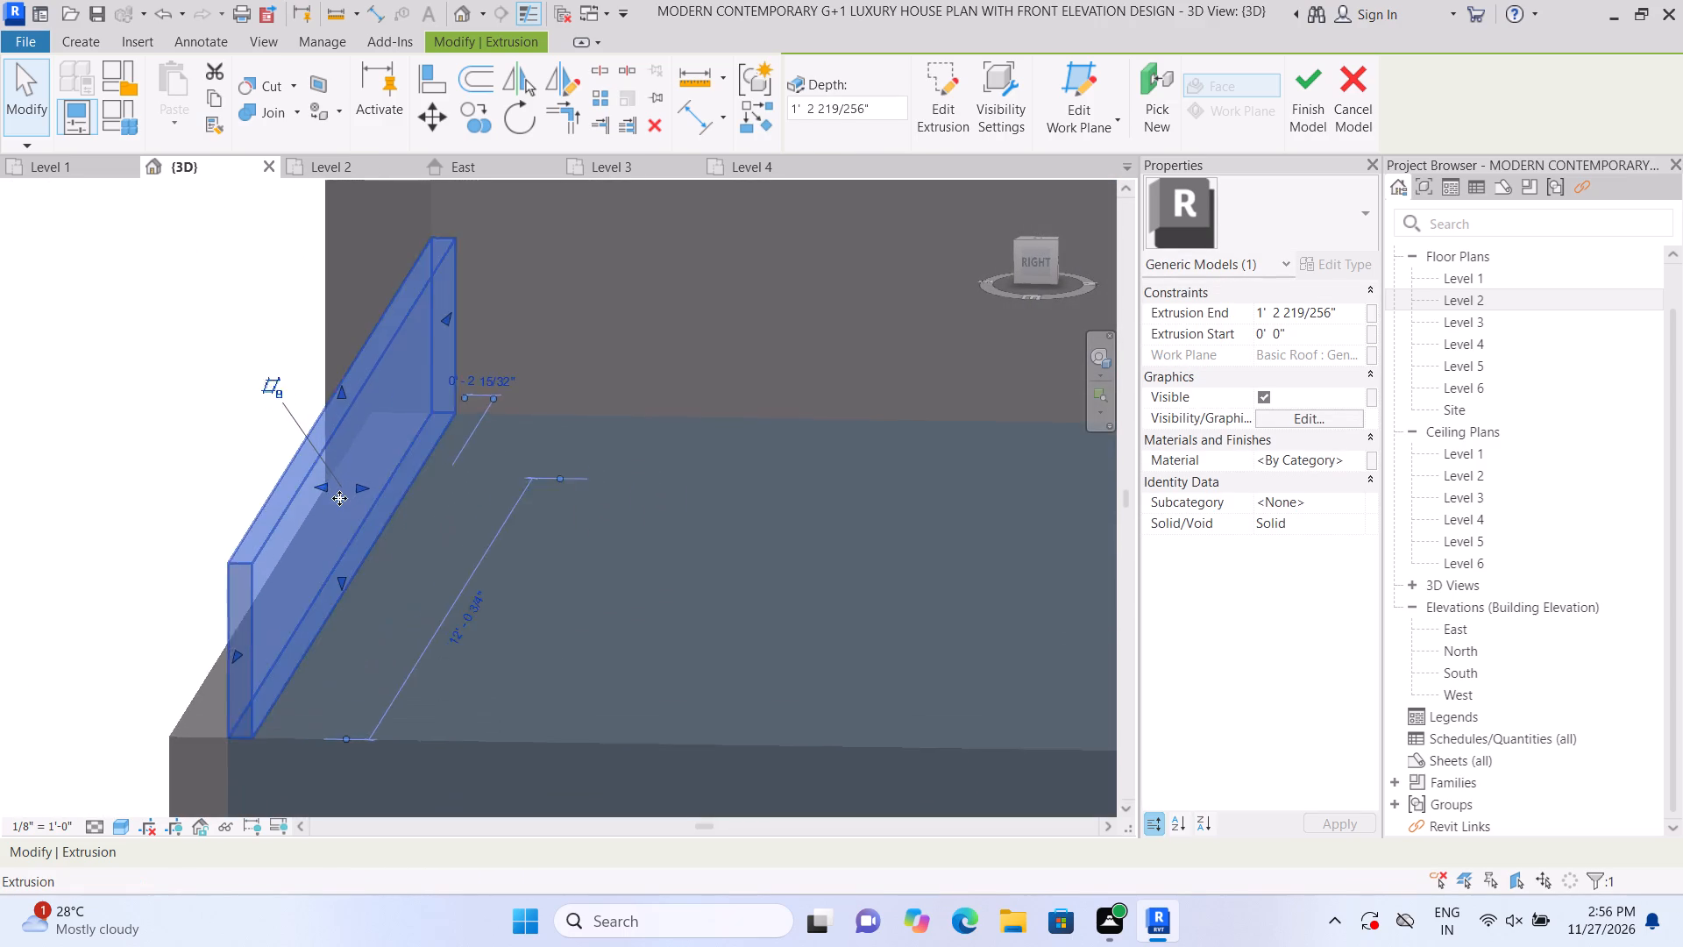
scroll(339, 498, "up", 2)
left_click_drag(366, 477, 383, 477)
scroll(415, 455, "down", 4)
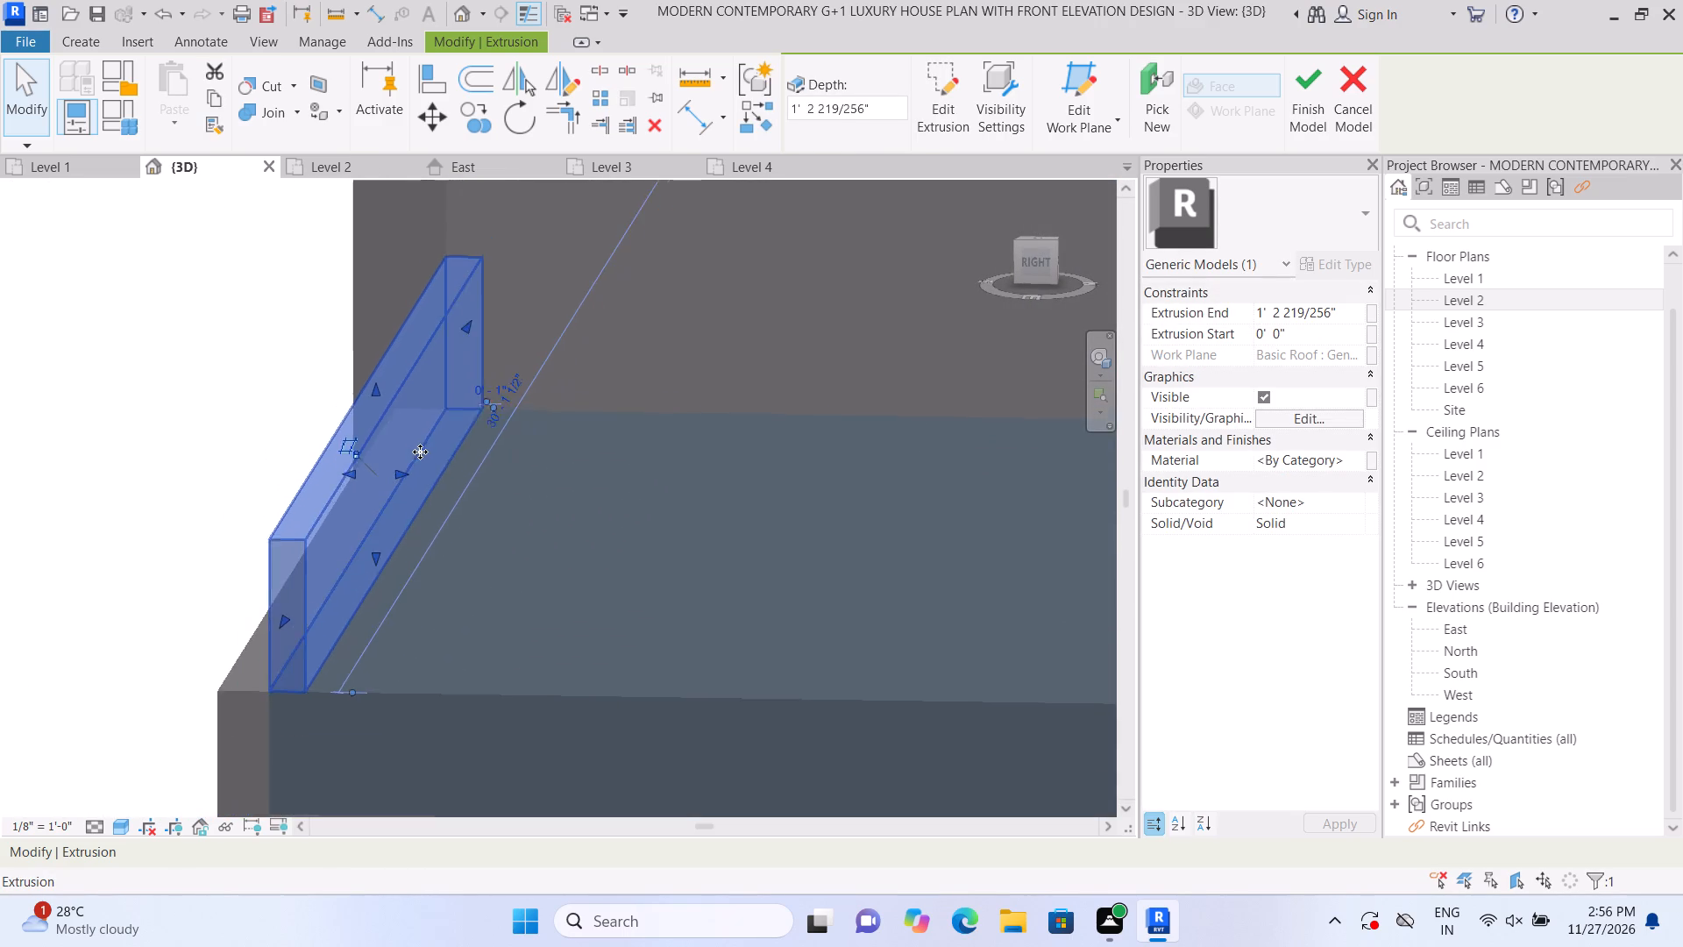
scroll(420, 452, "down", 7)
left_click(203, 558)
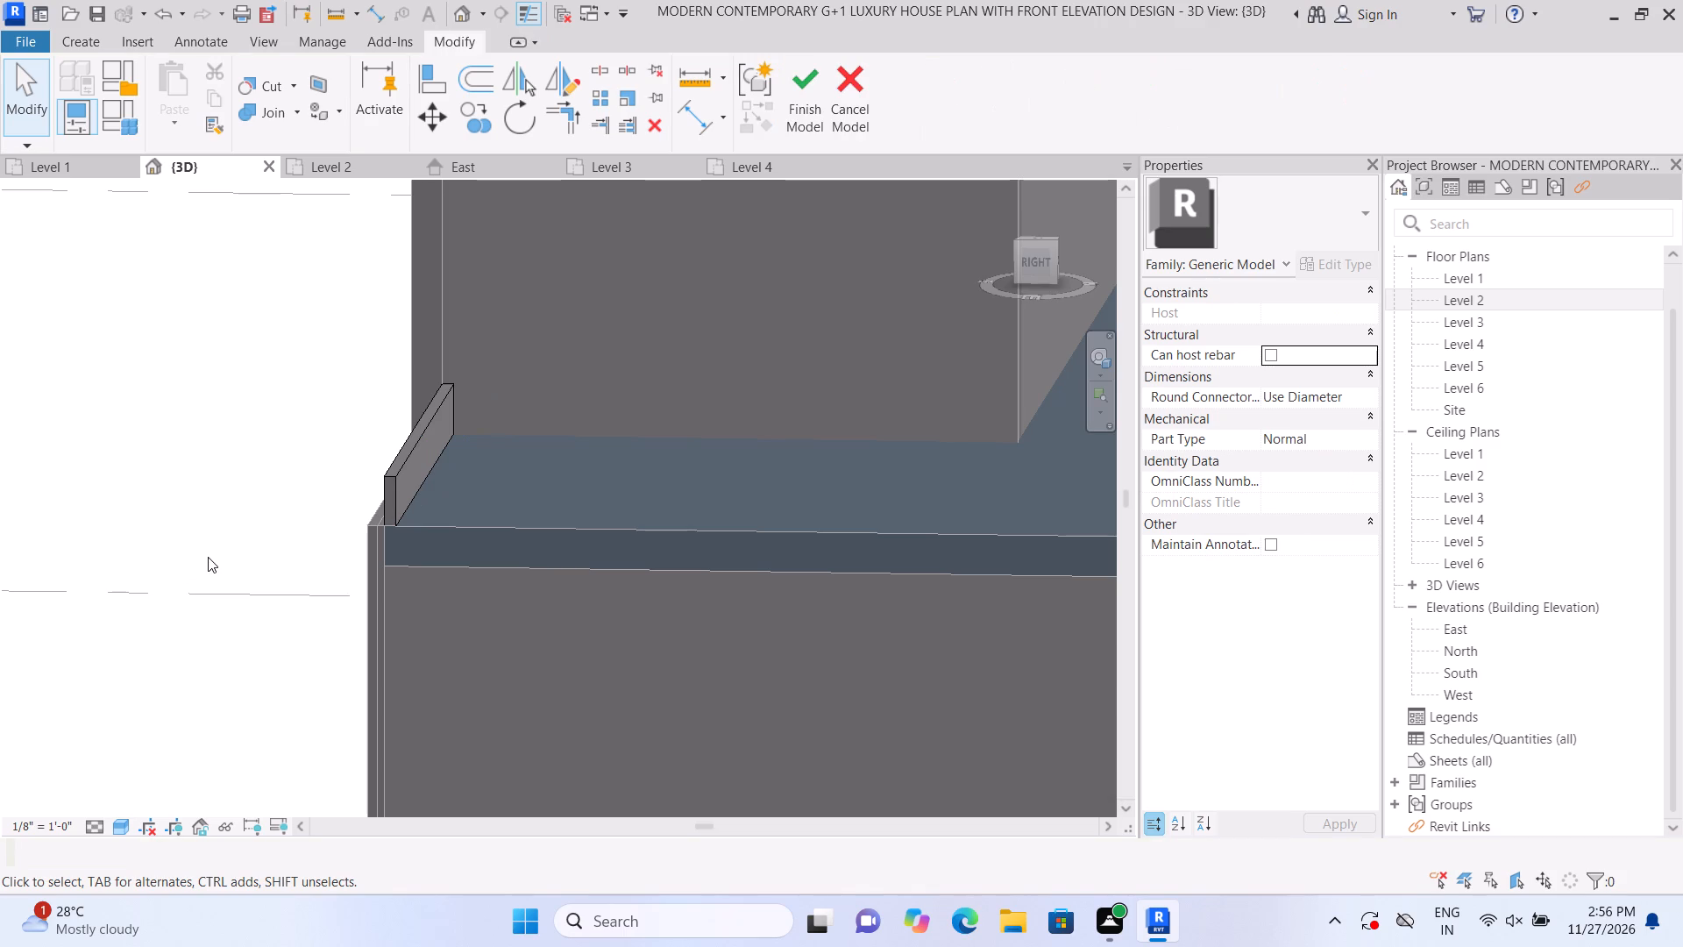
Stretch the strip's inner long face slightly farther over the roof to thicken it again.
middle_click_drag(208, 557, 266, 589)
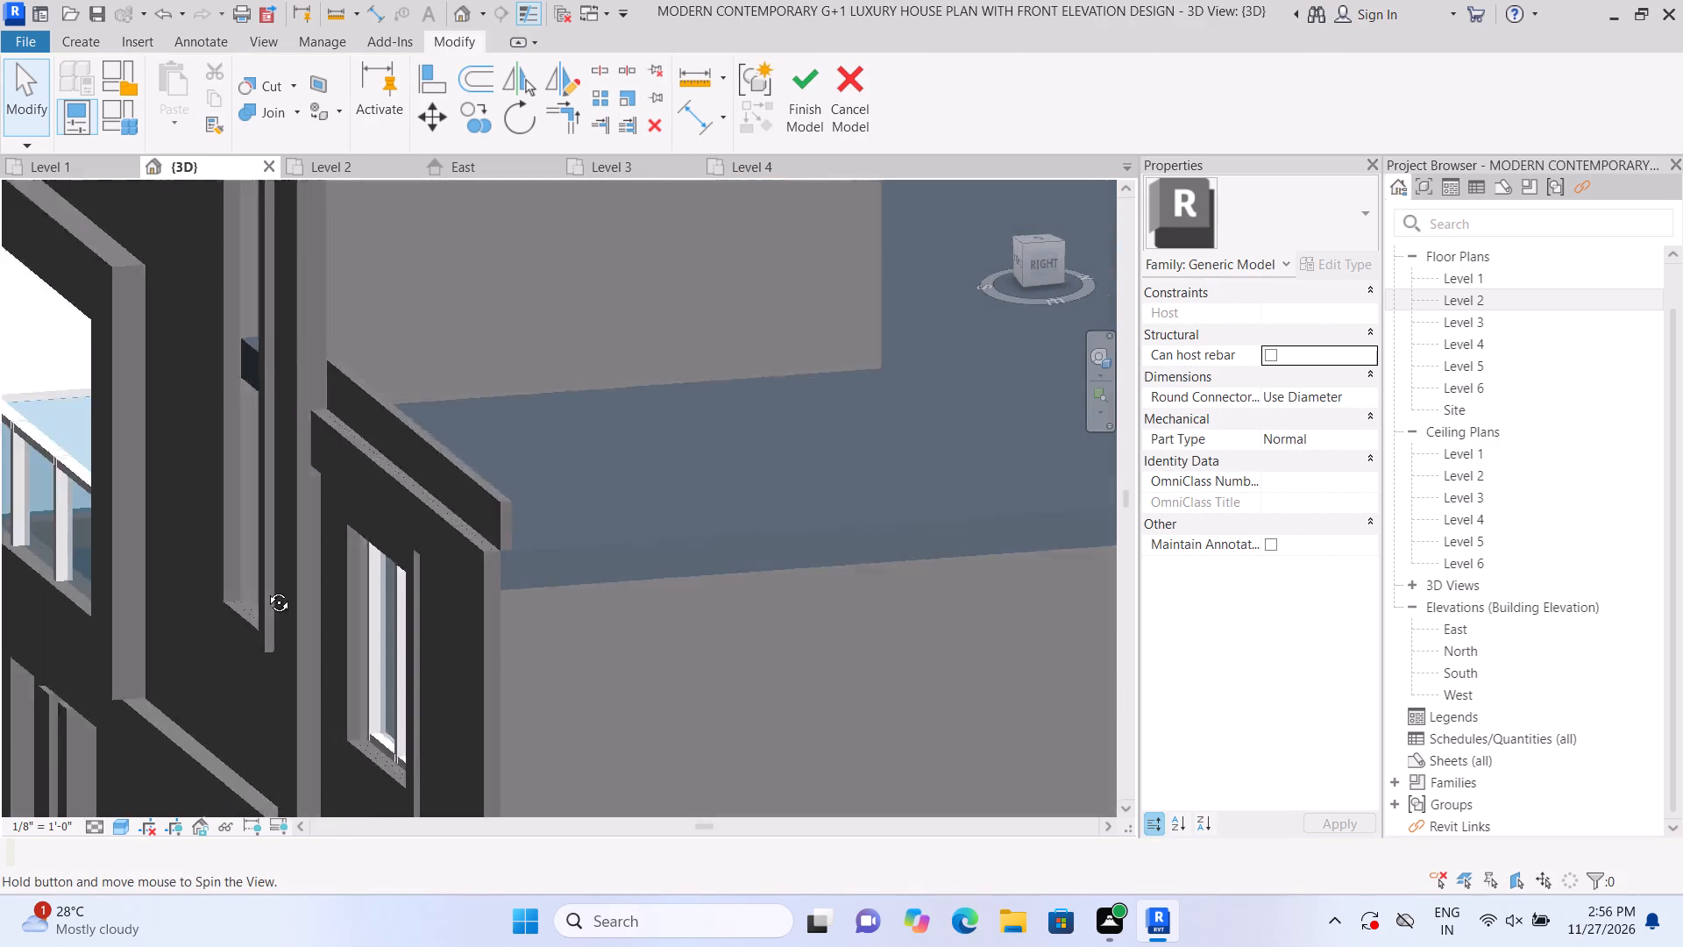
middle_click_drag(266, 589, 202, 579)
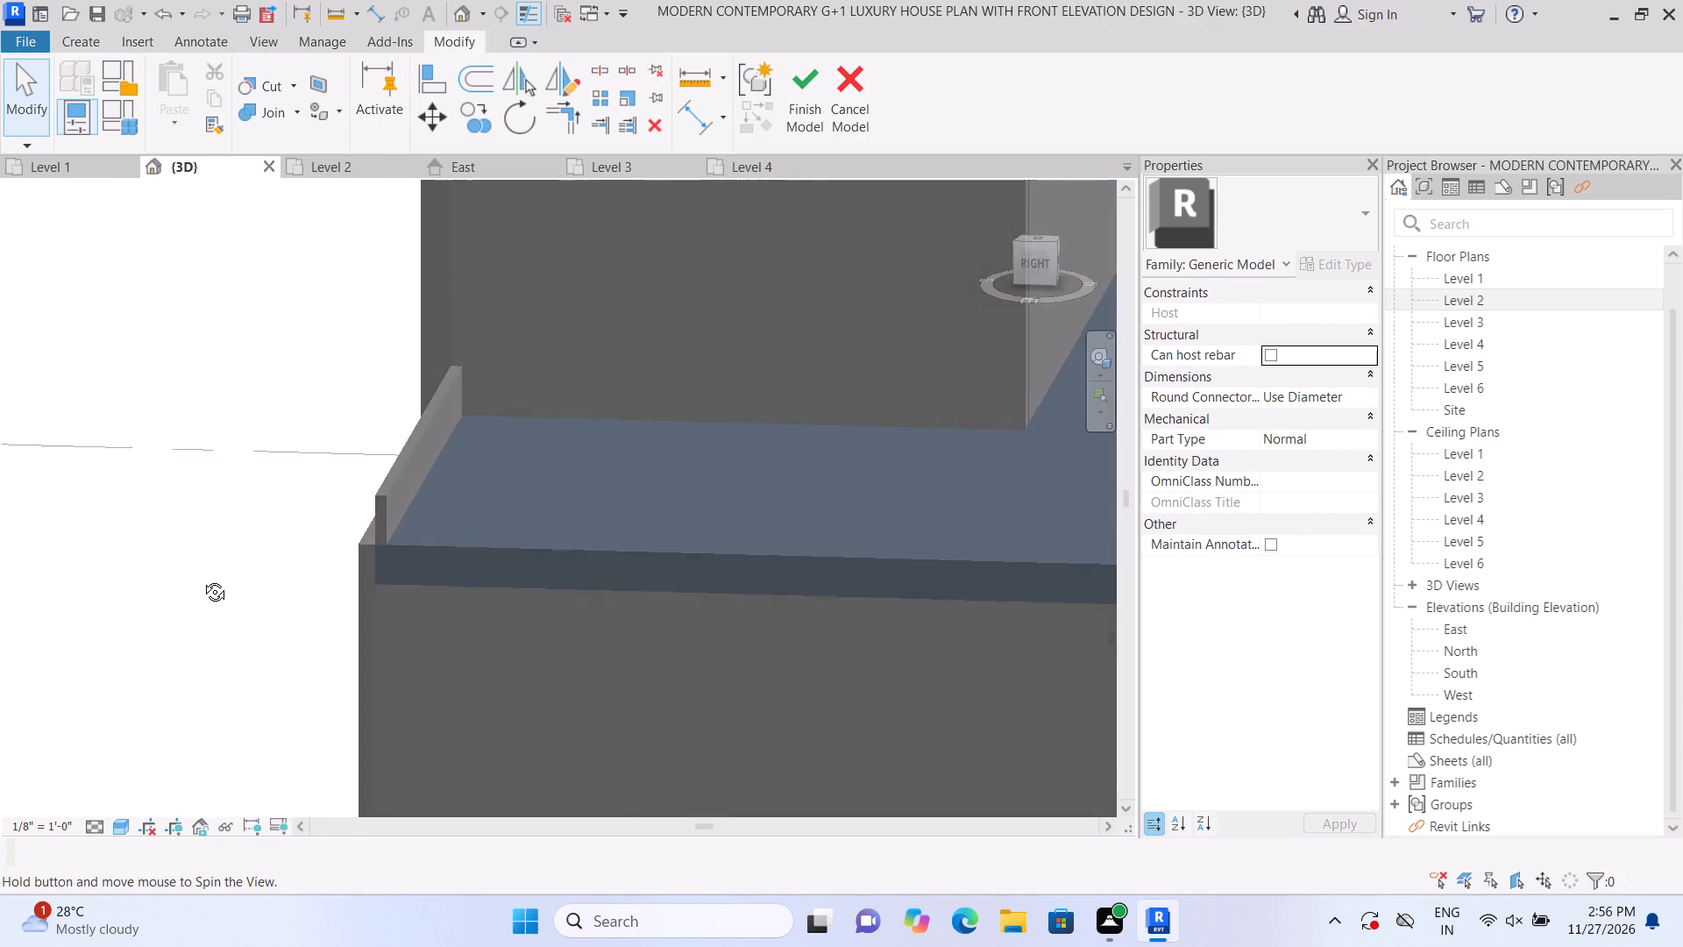
middle_click_drag(202, 579, 175, 566)
scroll(407, 512, "up", 5)
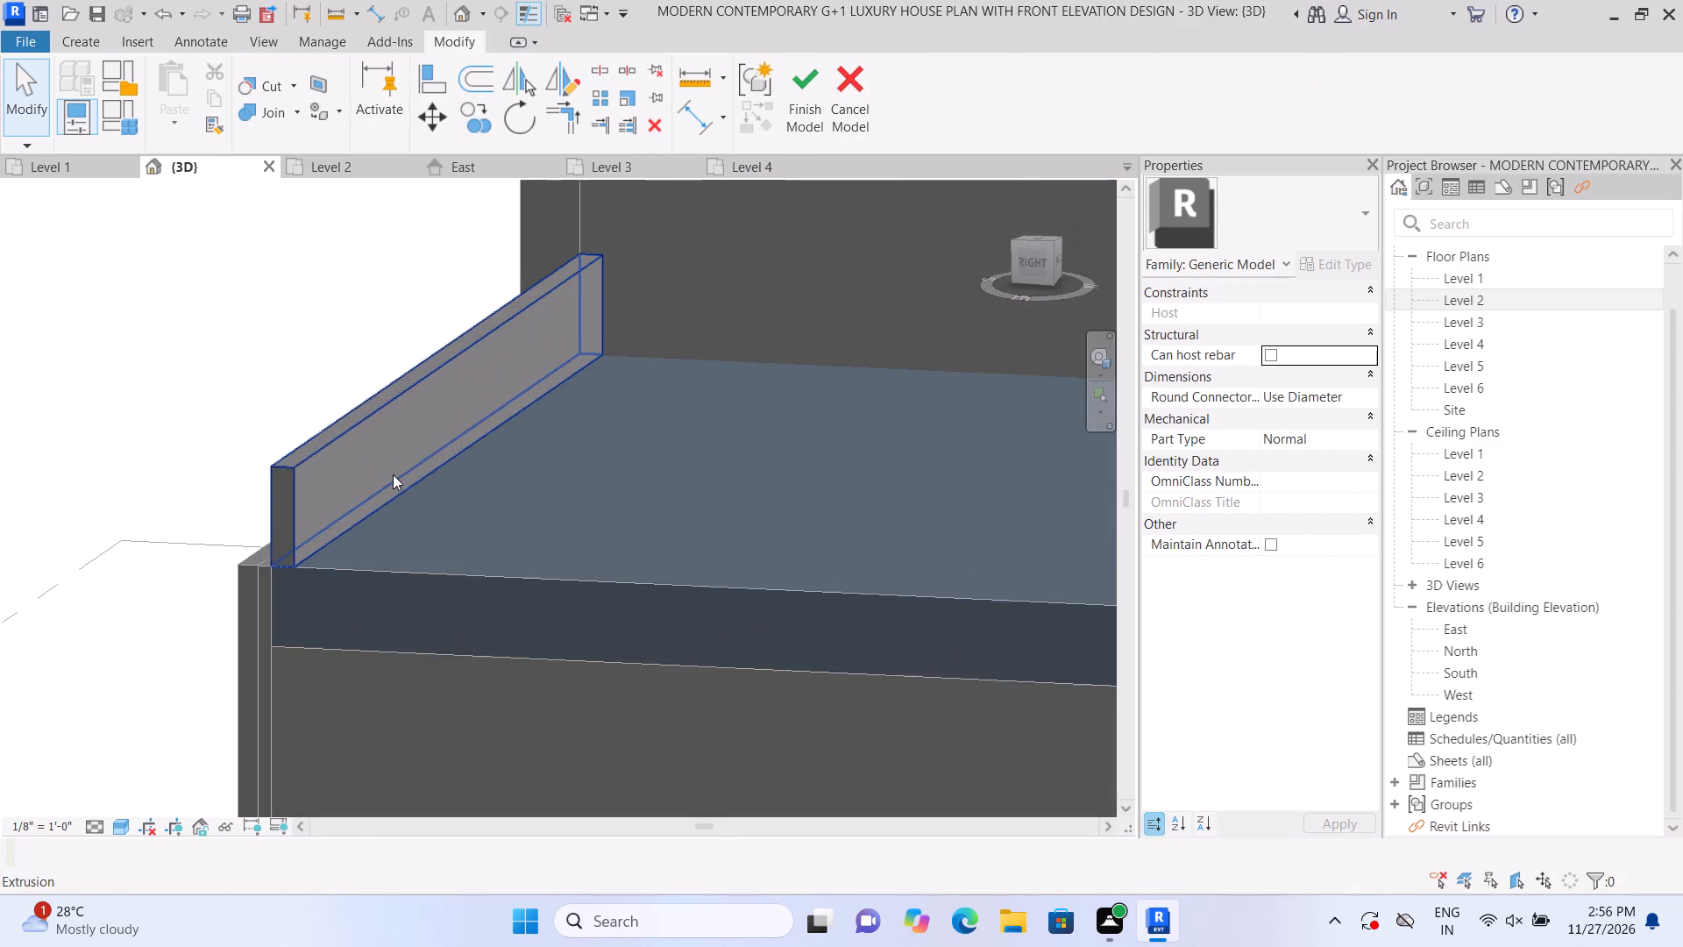
left_click(393, 474)
scroll(477, 453, "up", 2)
left_click_drag(450, 393, 458, 394)
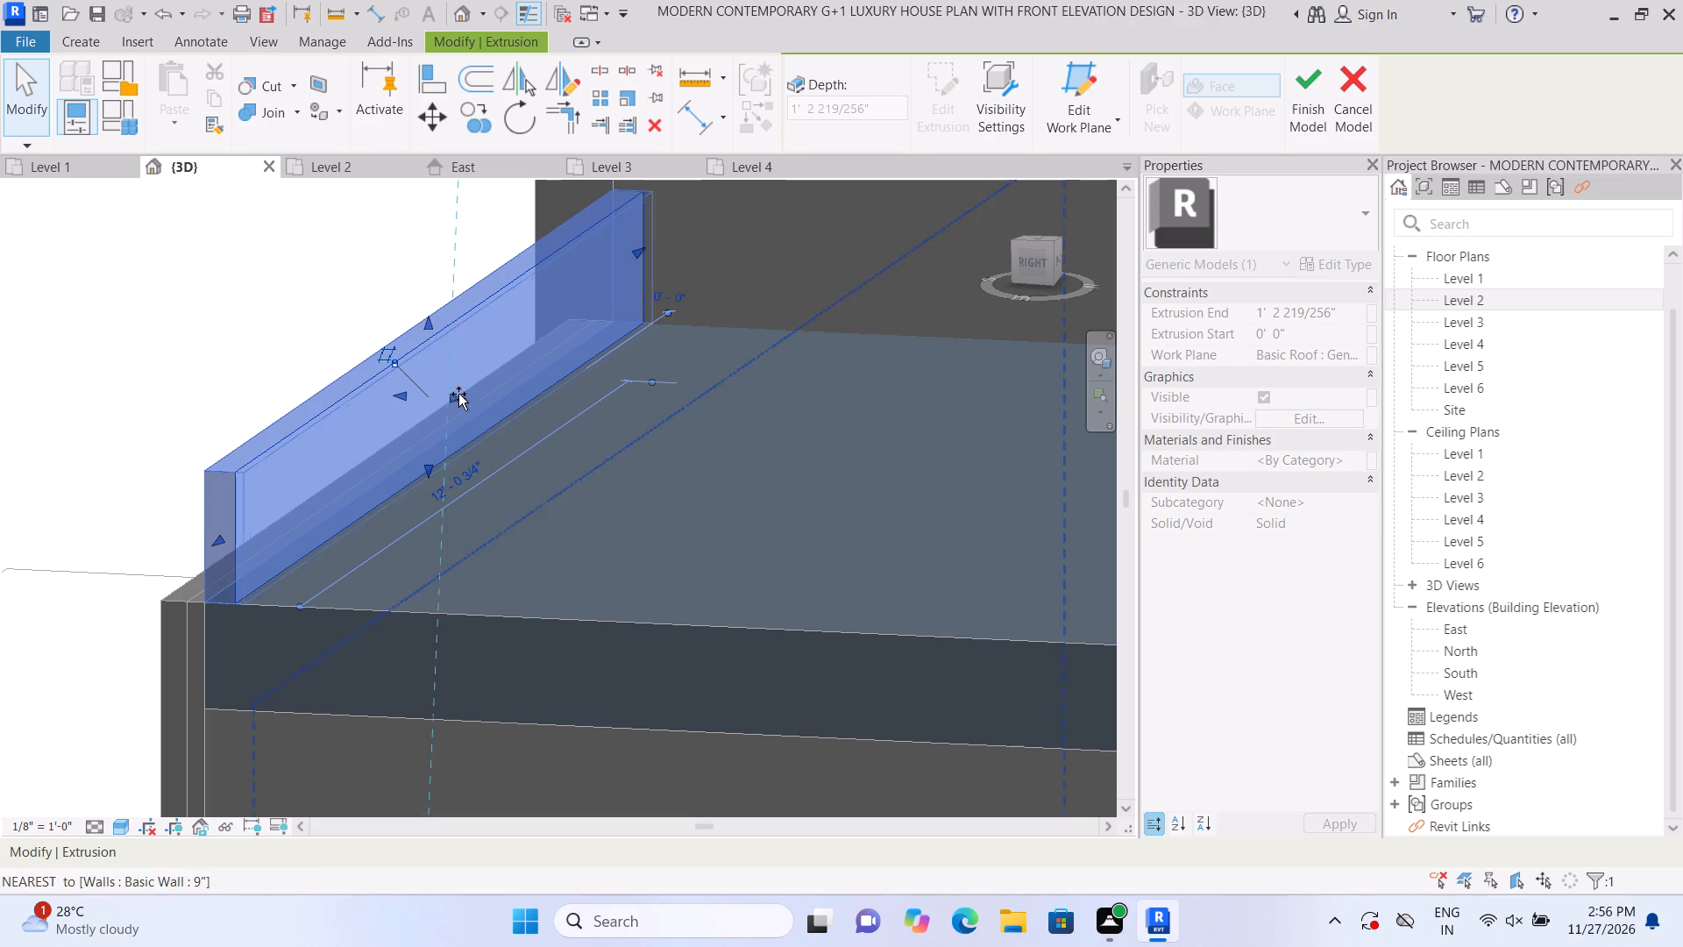
left_click_drag(458, 394, 460, 394)
left_click(288, 374)
Raise the parapet strip's top face to an extrusion end of about 1' 8 7/8".
middle_click_drag(195, 360, 333, 350)
scroll(374, 359, "down", 5)
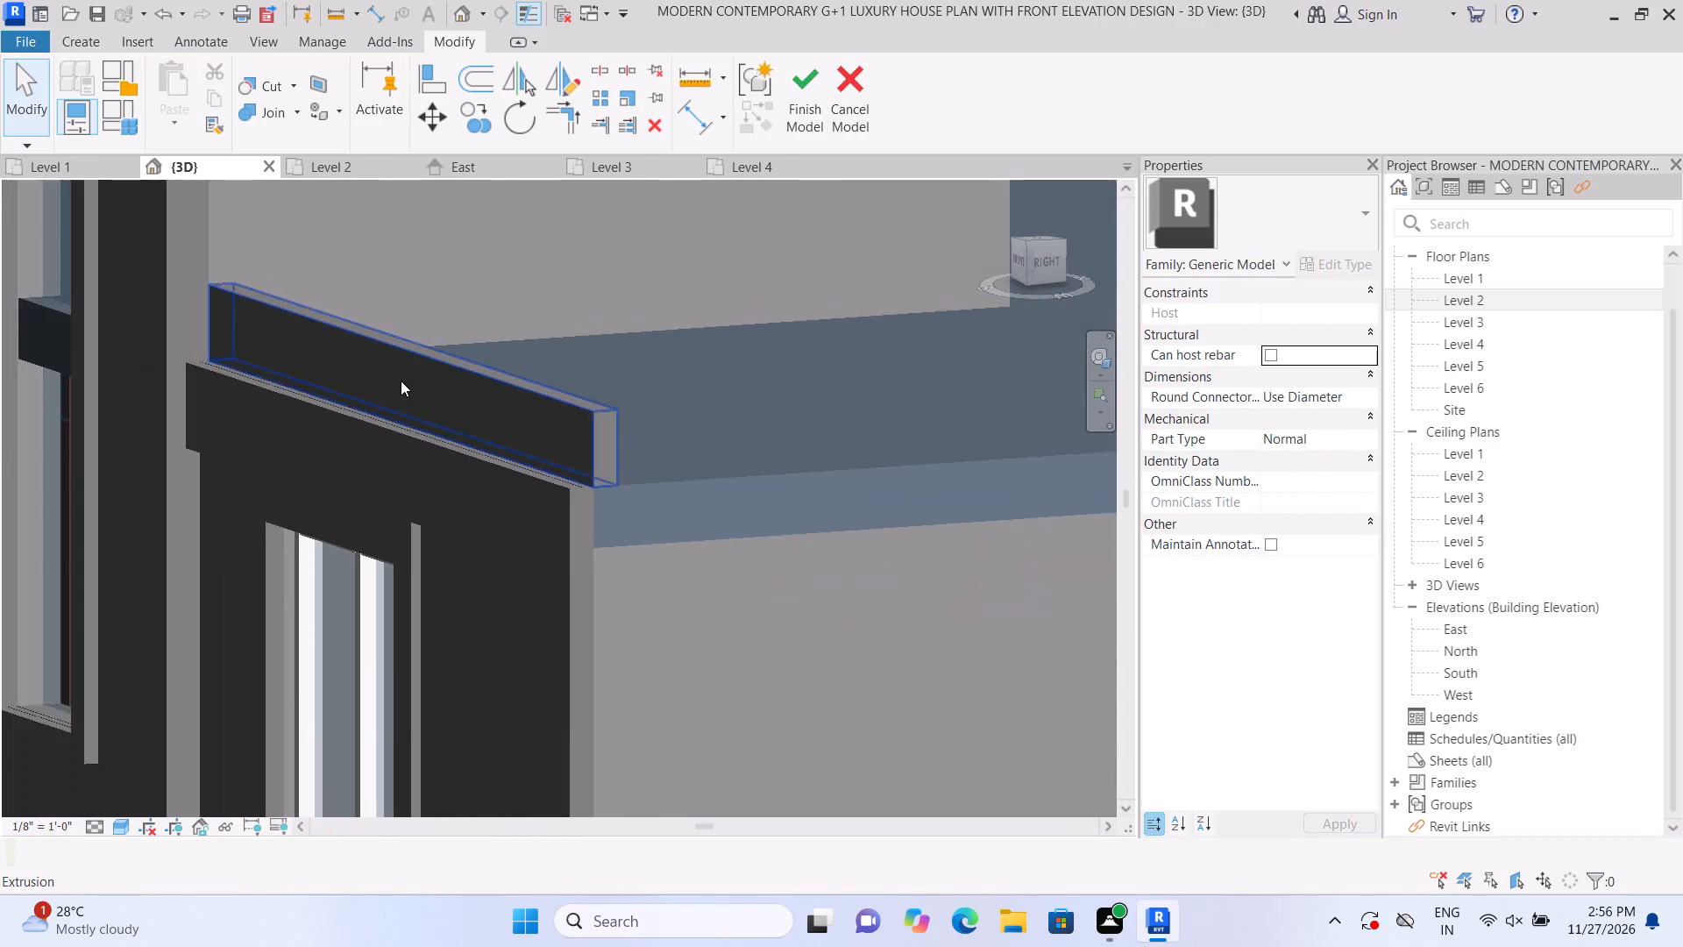
scroll(401, 381, "down", 3)
middle_click_drag(282, 395, 382, 509)
scroll(413, 497, "up", 2)
left_click(475, 459)
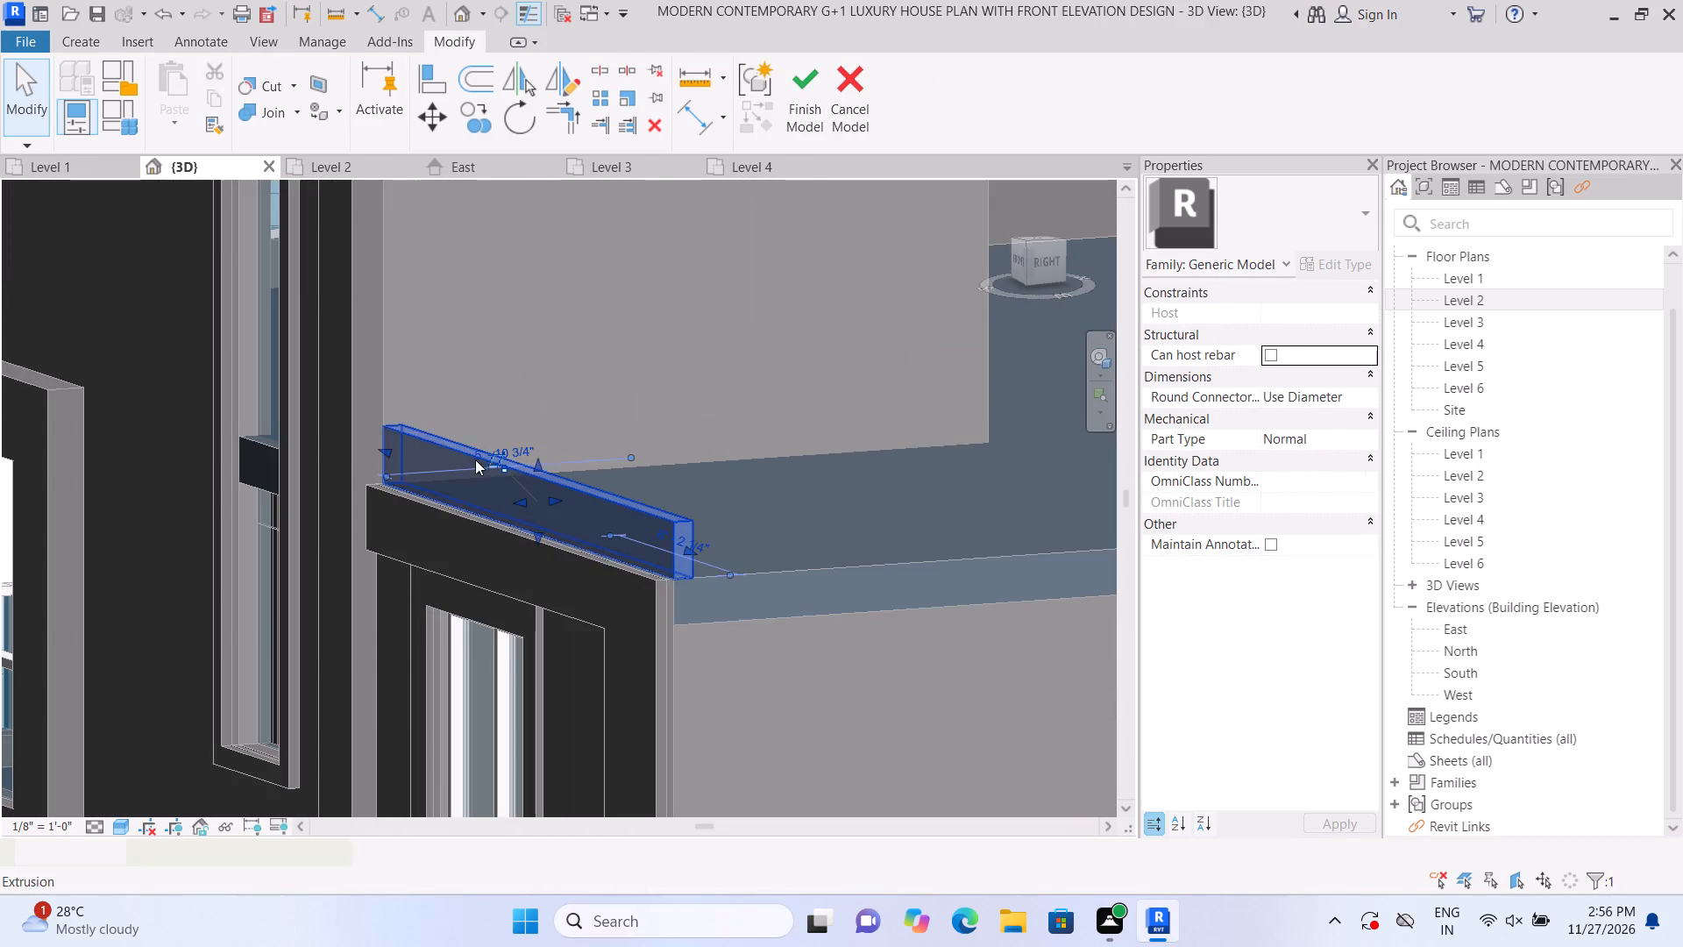
scroll(484, 459, "up", 3)
left_click_drag(551, 466, 554, 448)
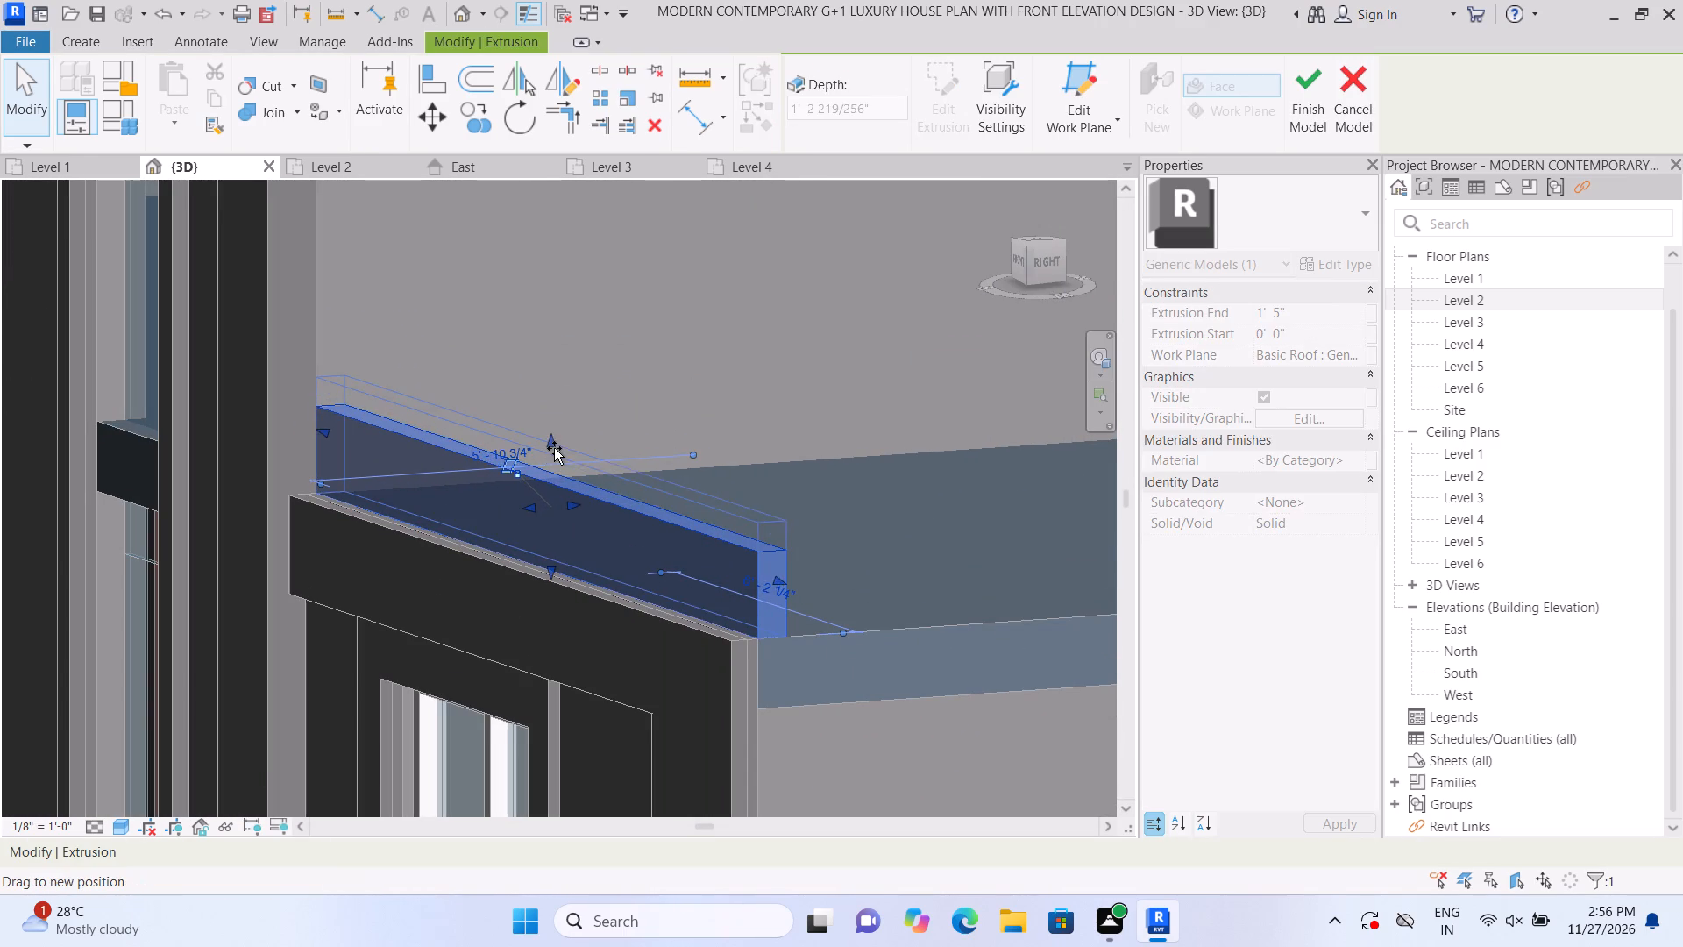
left_click_drag(554, 448, 554, 447)
left_click(554, 444)
scroll(569, 433, "down", 11)
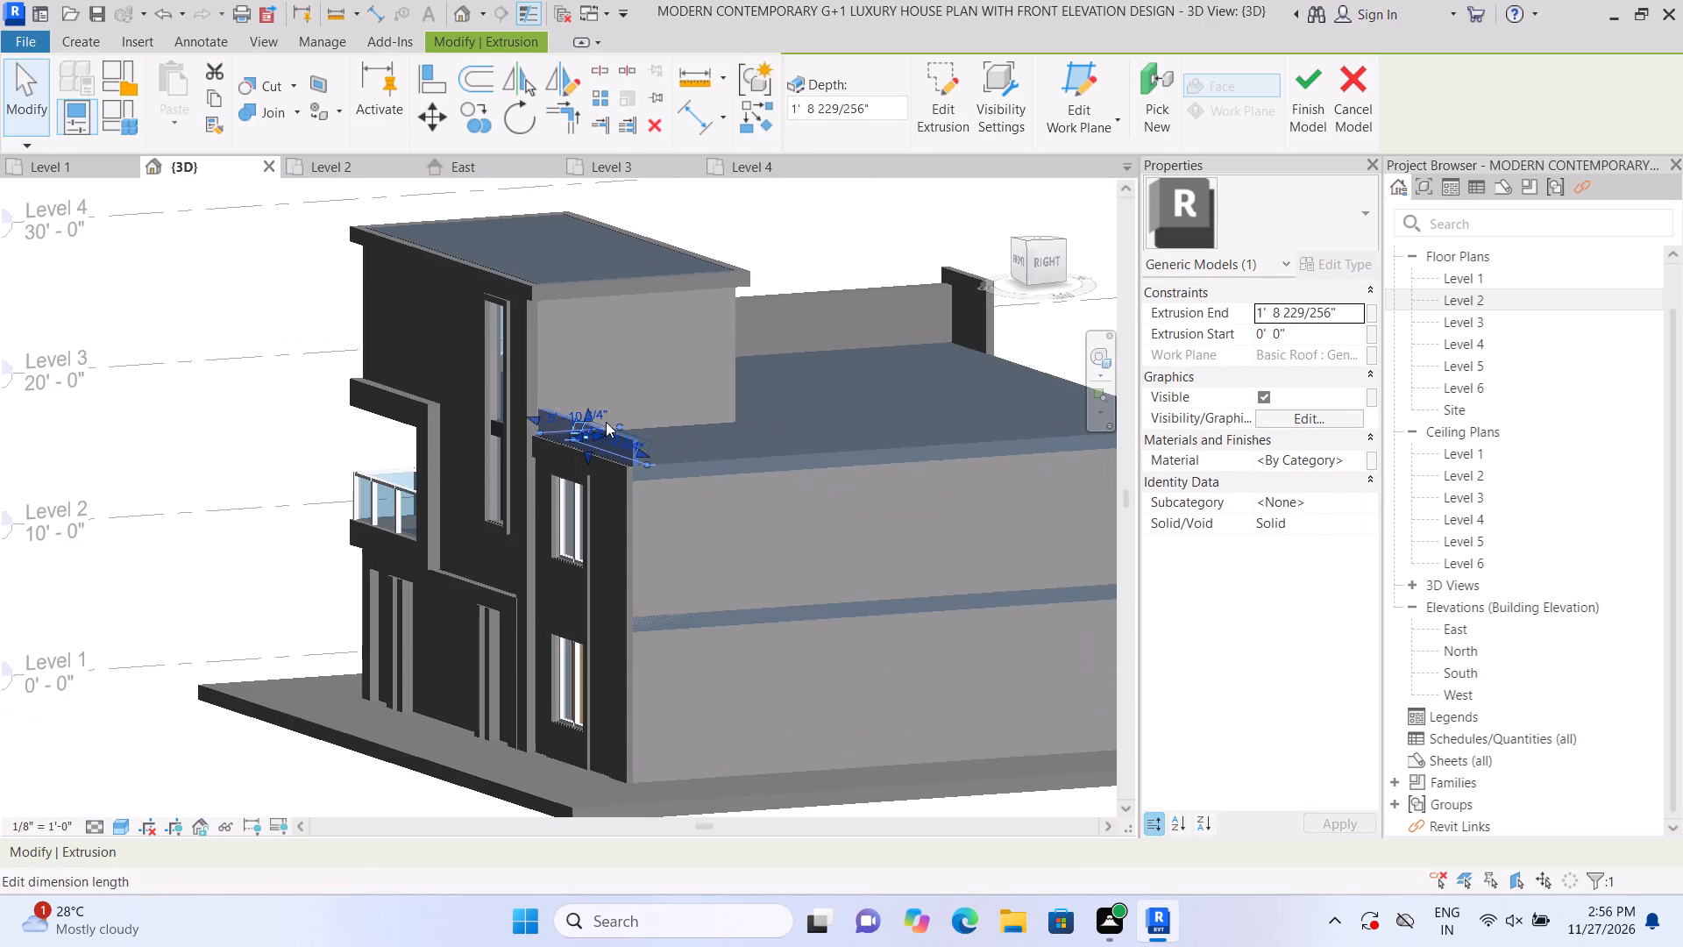
left_click(139, 575)
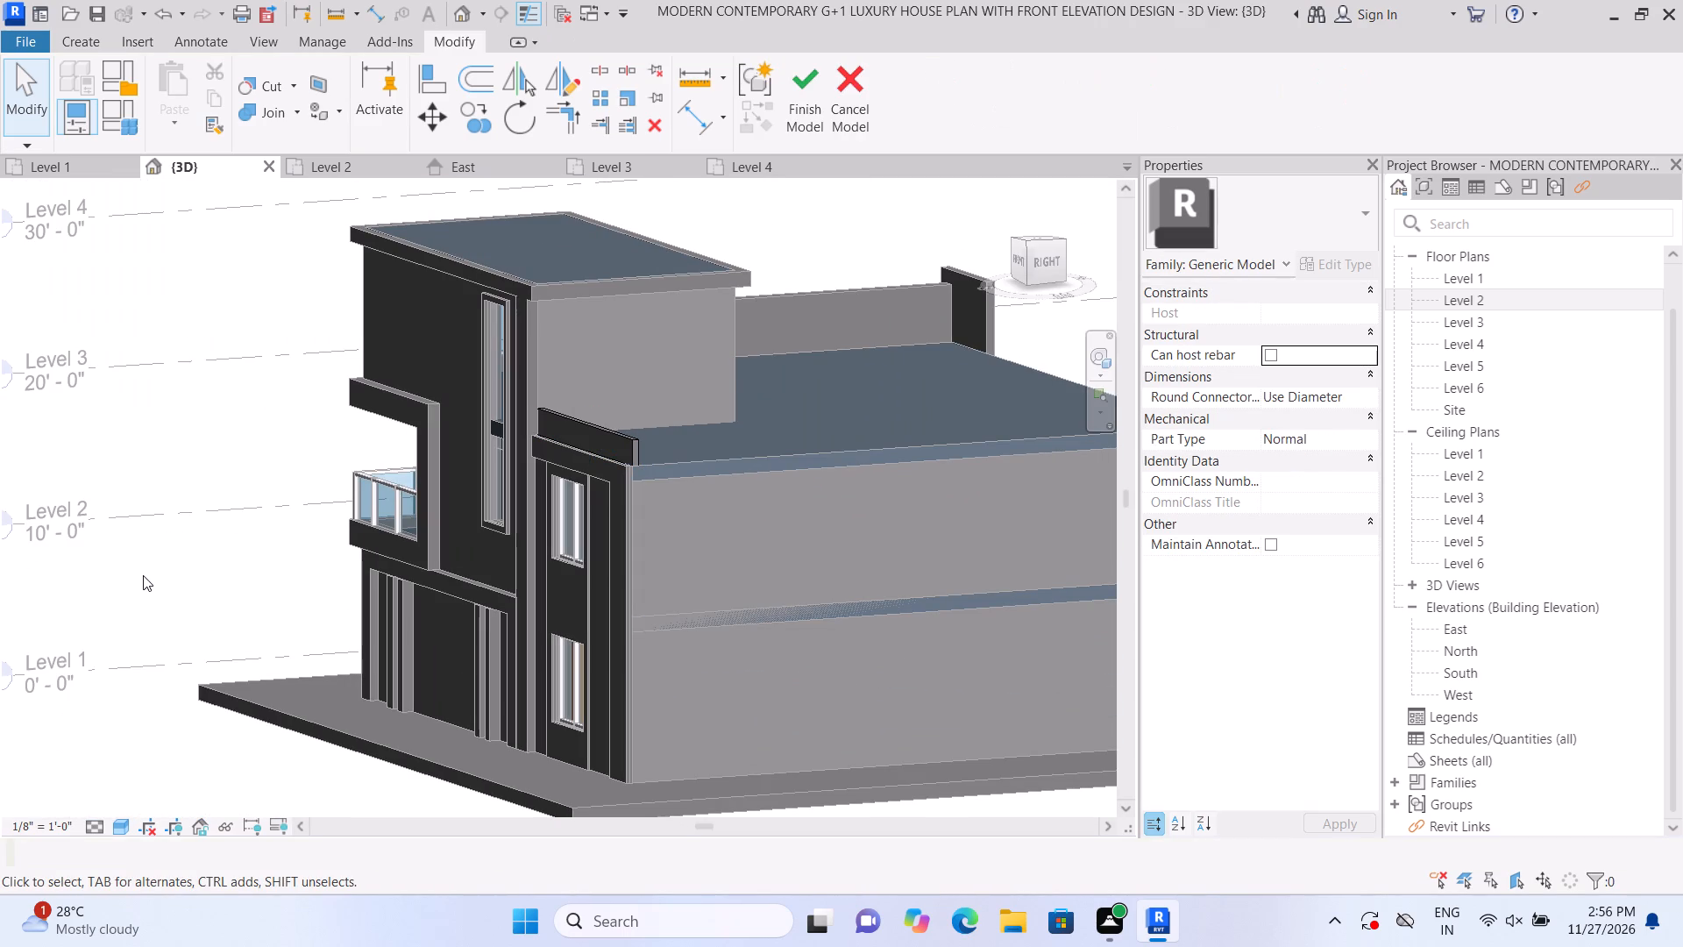
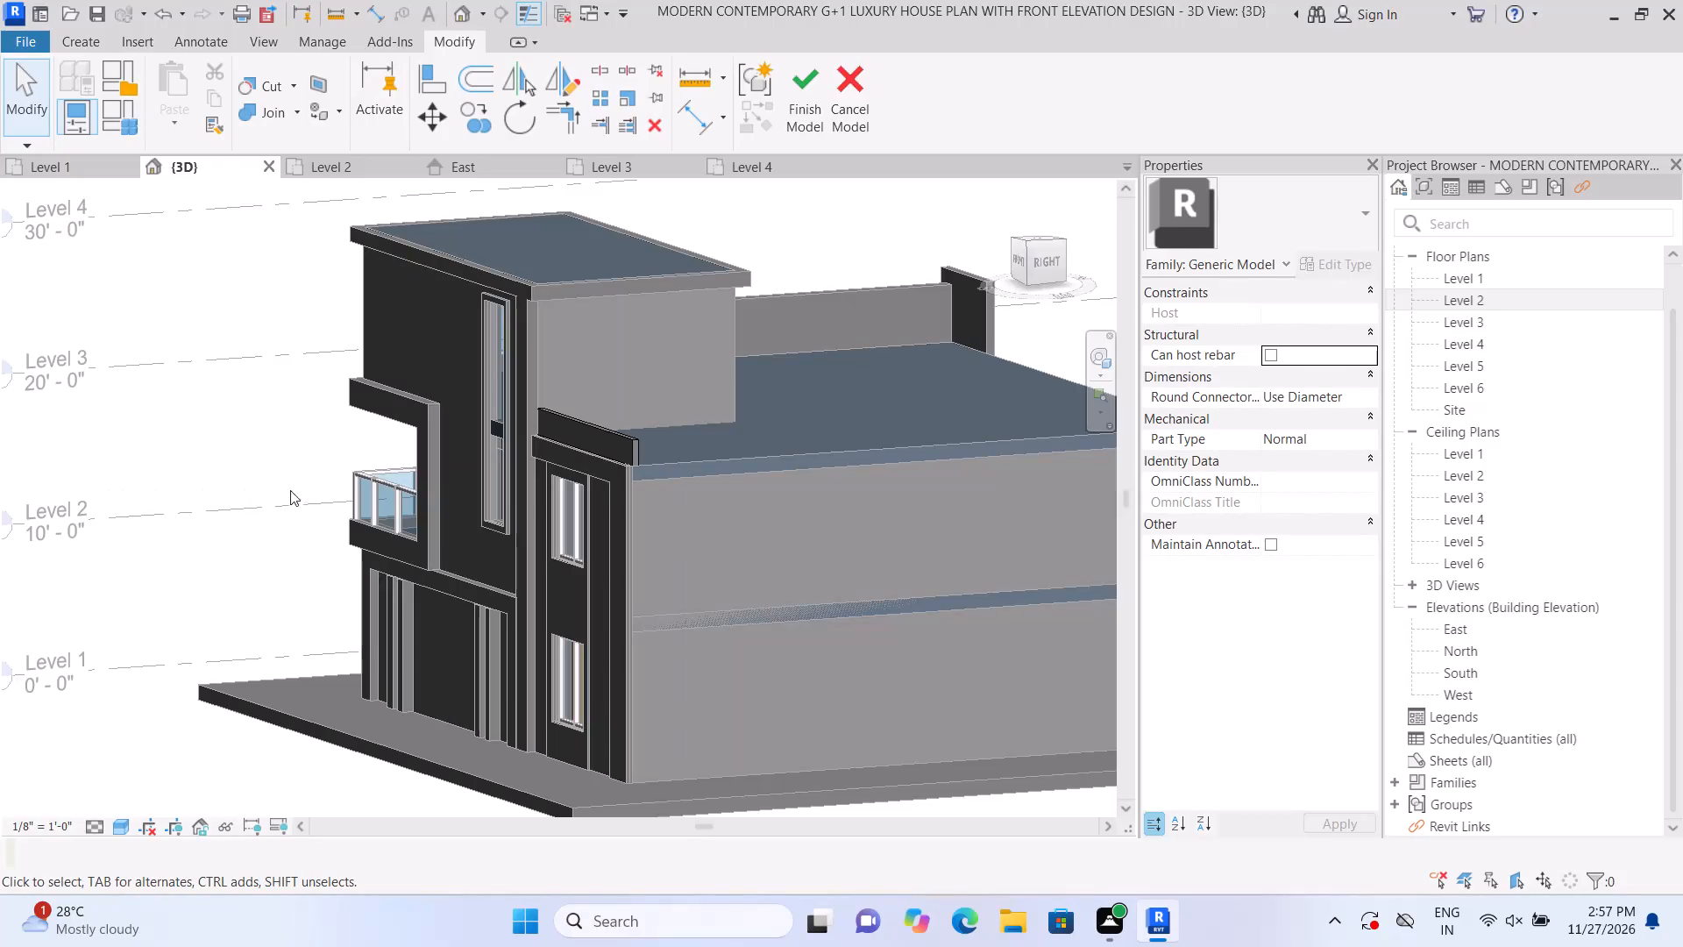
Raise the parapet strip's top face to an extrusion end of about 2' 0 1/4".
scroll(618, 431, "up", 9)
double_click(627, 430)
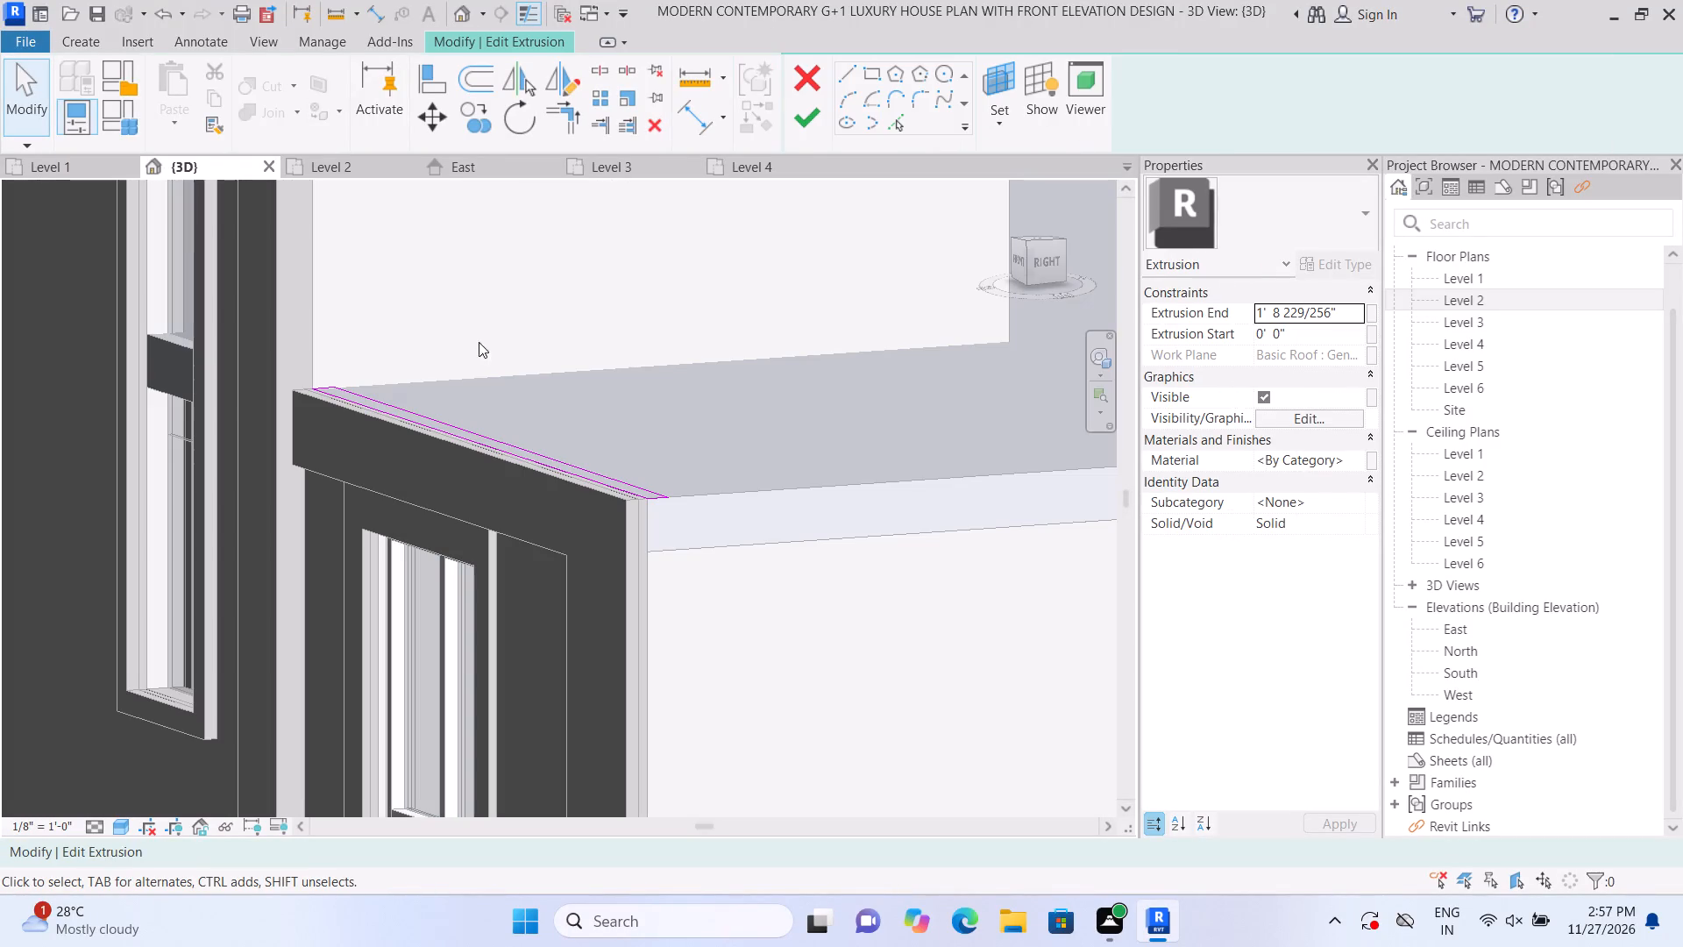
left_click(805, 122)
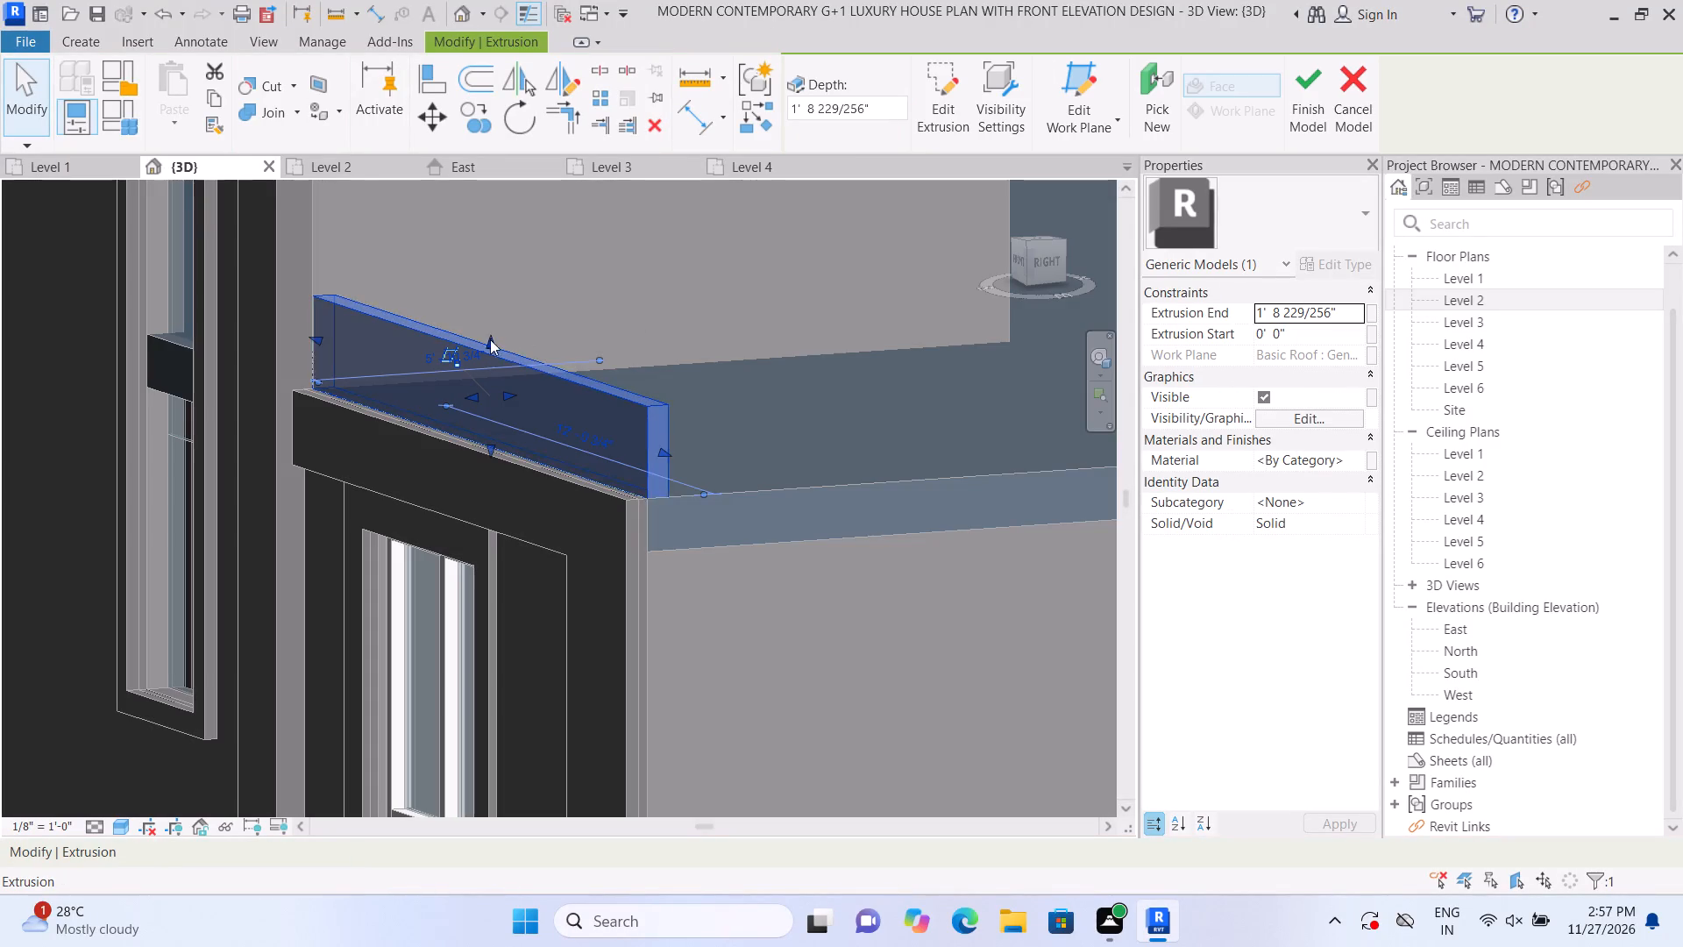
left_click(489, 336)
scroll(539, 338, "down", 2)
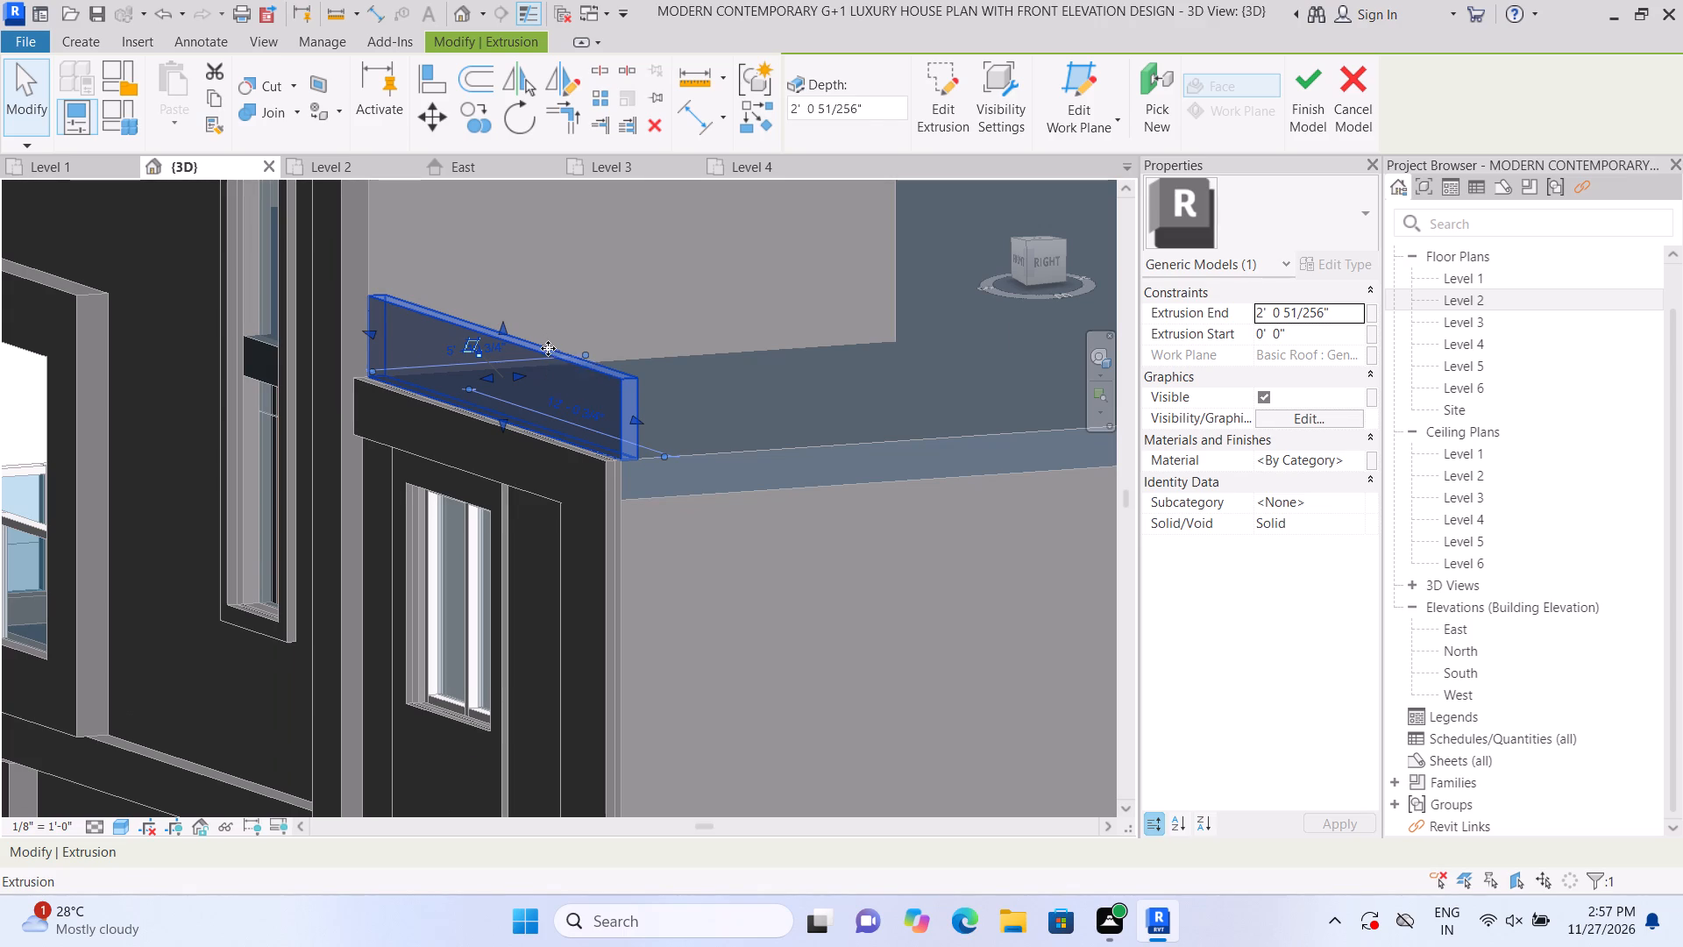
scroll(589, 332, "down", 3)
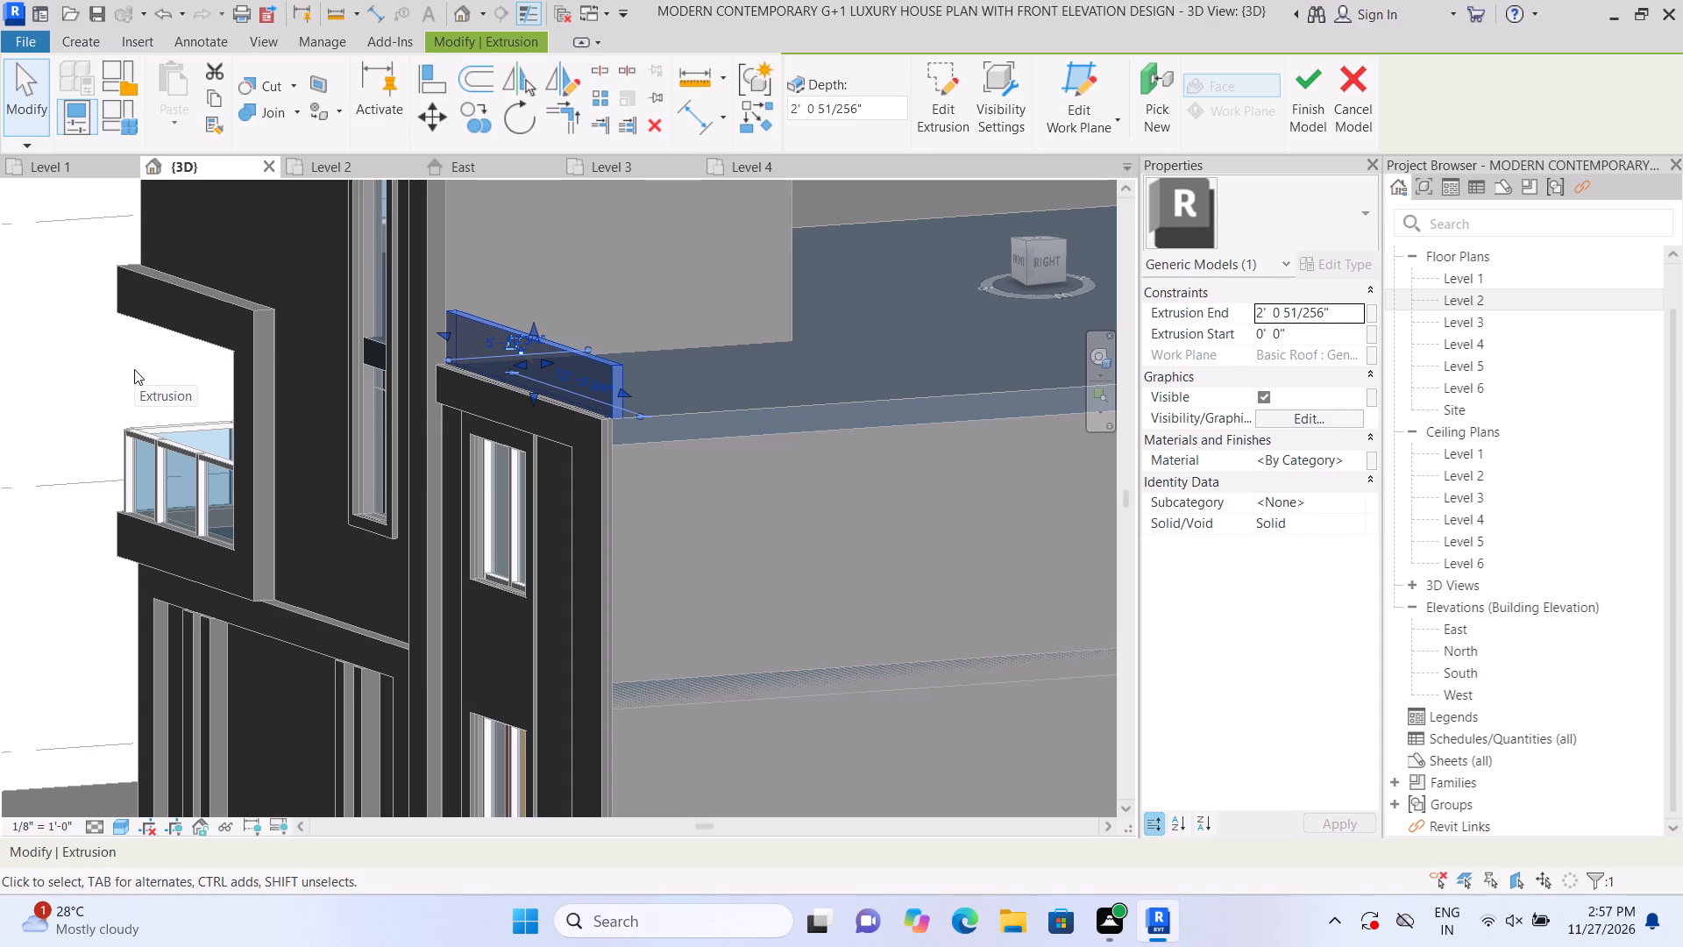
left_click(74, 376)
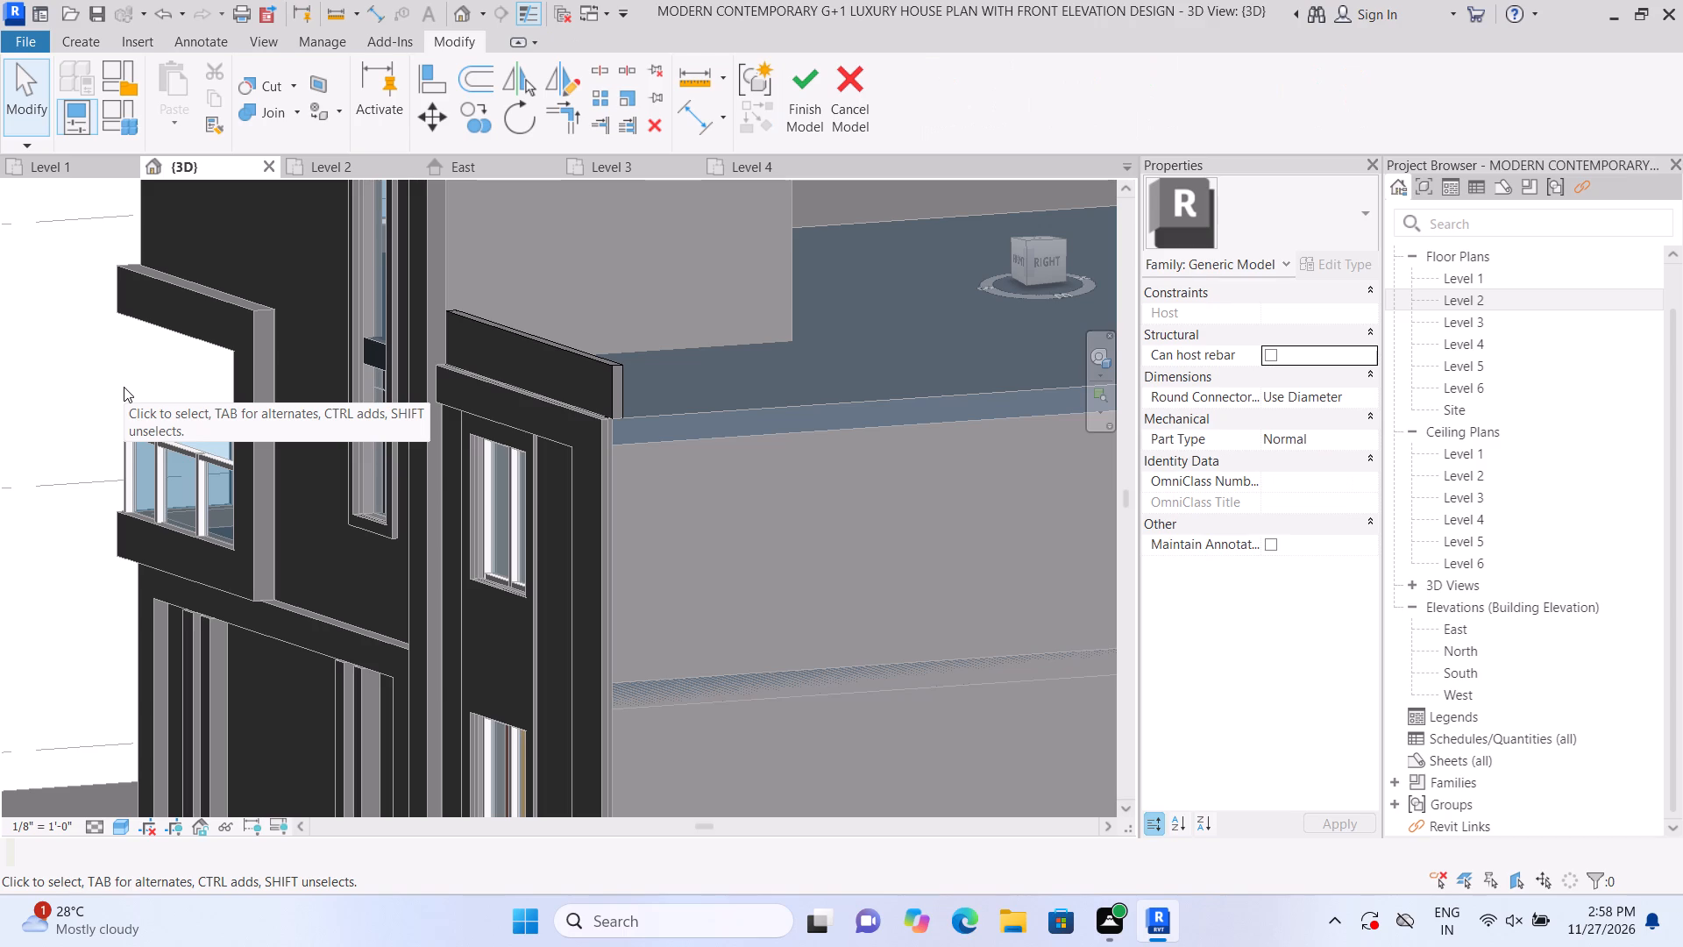
Raise the parapet strip's top face above the lower roof to an extrusion end of about 2' 5".
scroll(136, 388, "down", 1)
scroll(245, 396, "down", 4)
scroll(430, 354, "up", 3)
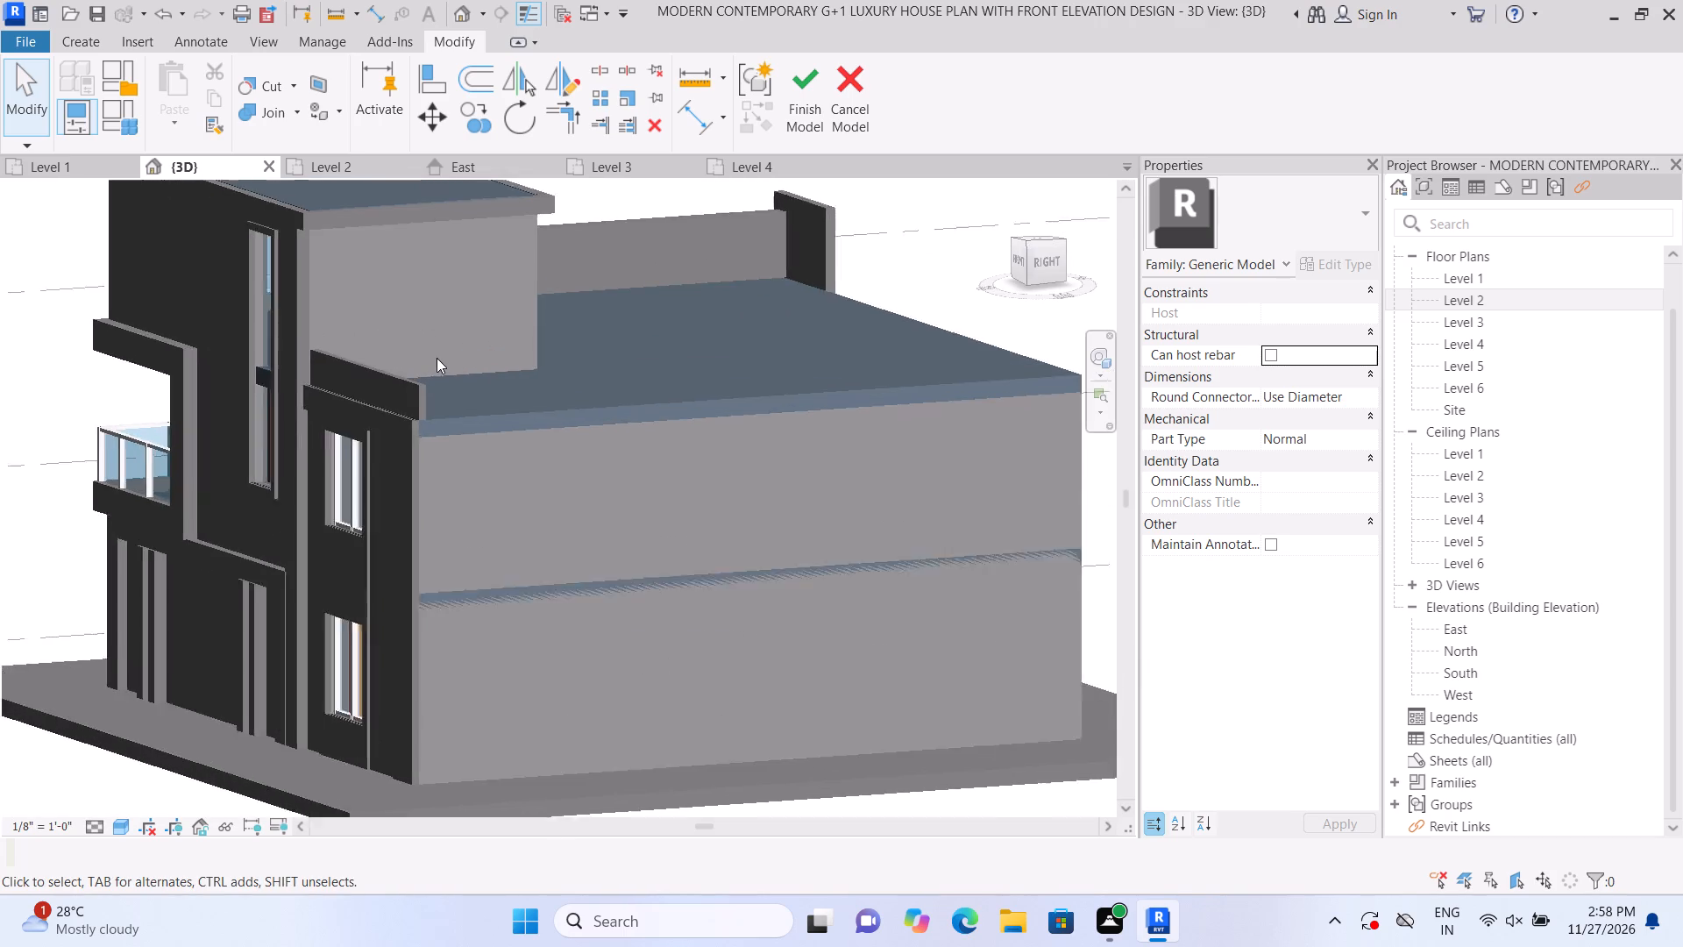
scroll(437, 358, "up", 1)
left_click(383, 381)
scroll(358, 372, "up", 3)
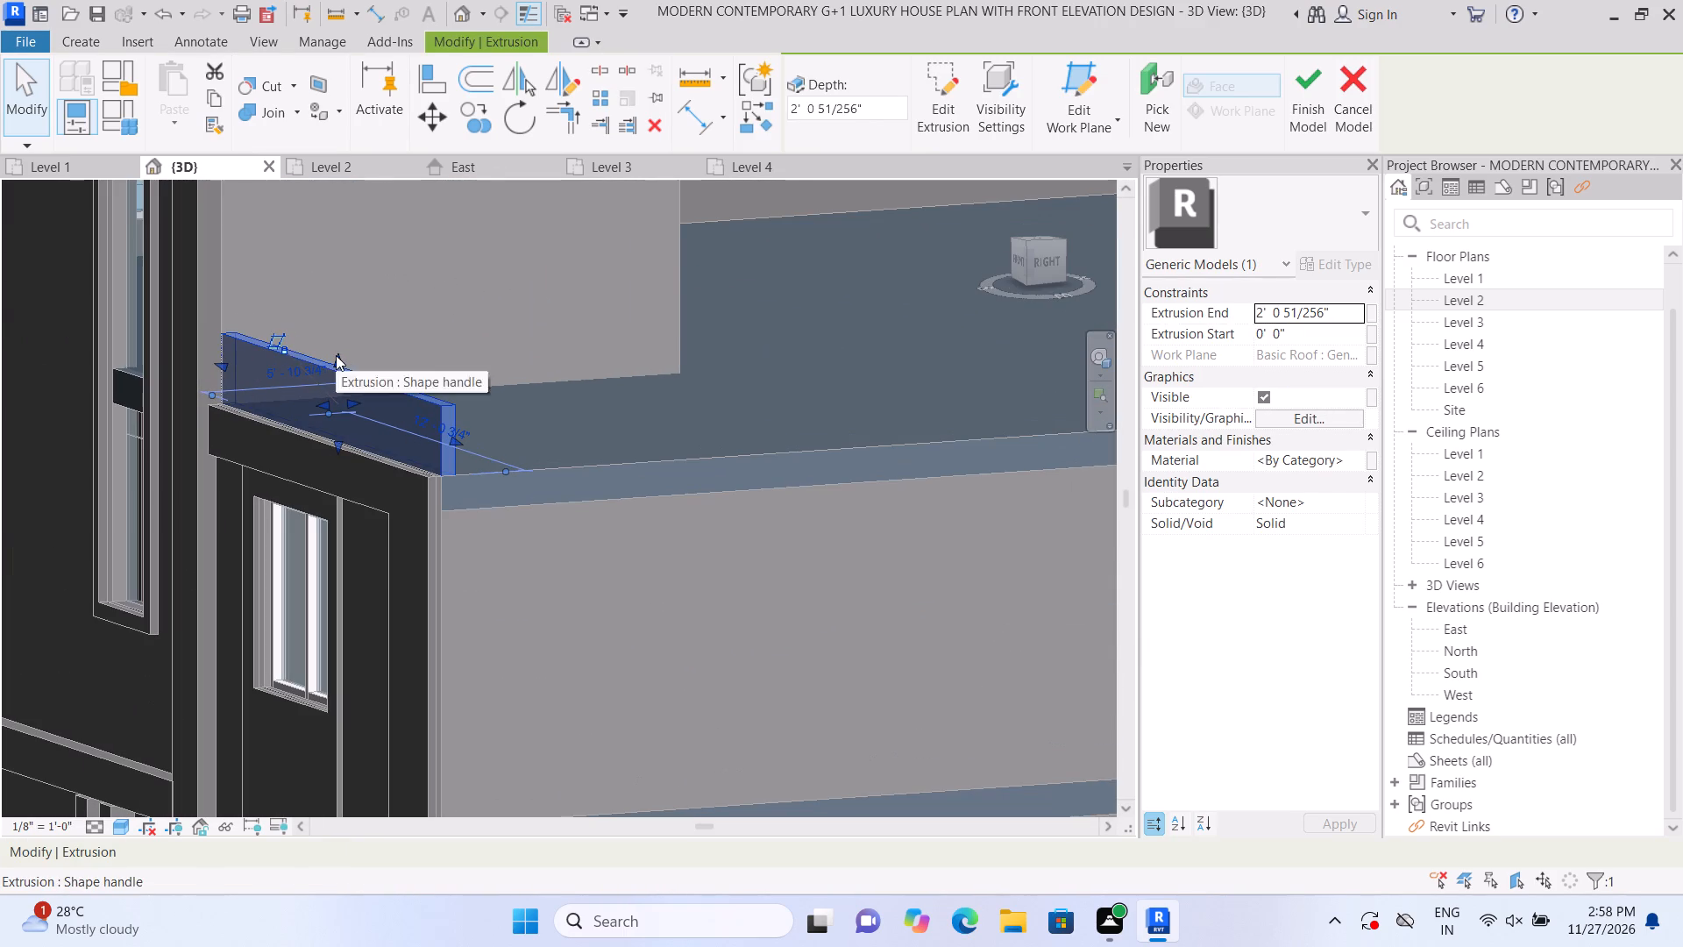
left_click(336, 355)
scroll(336, 355, "down", 7)
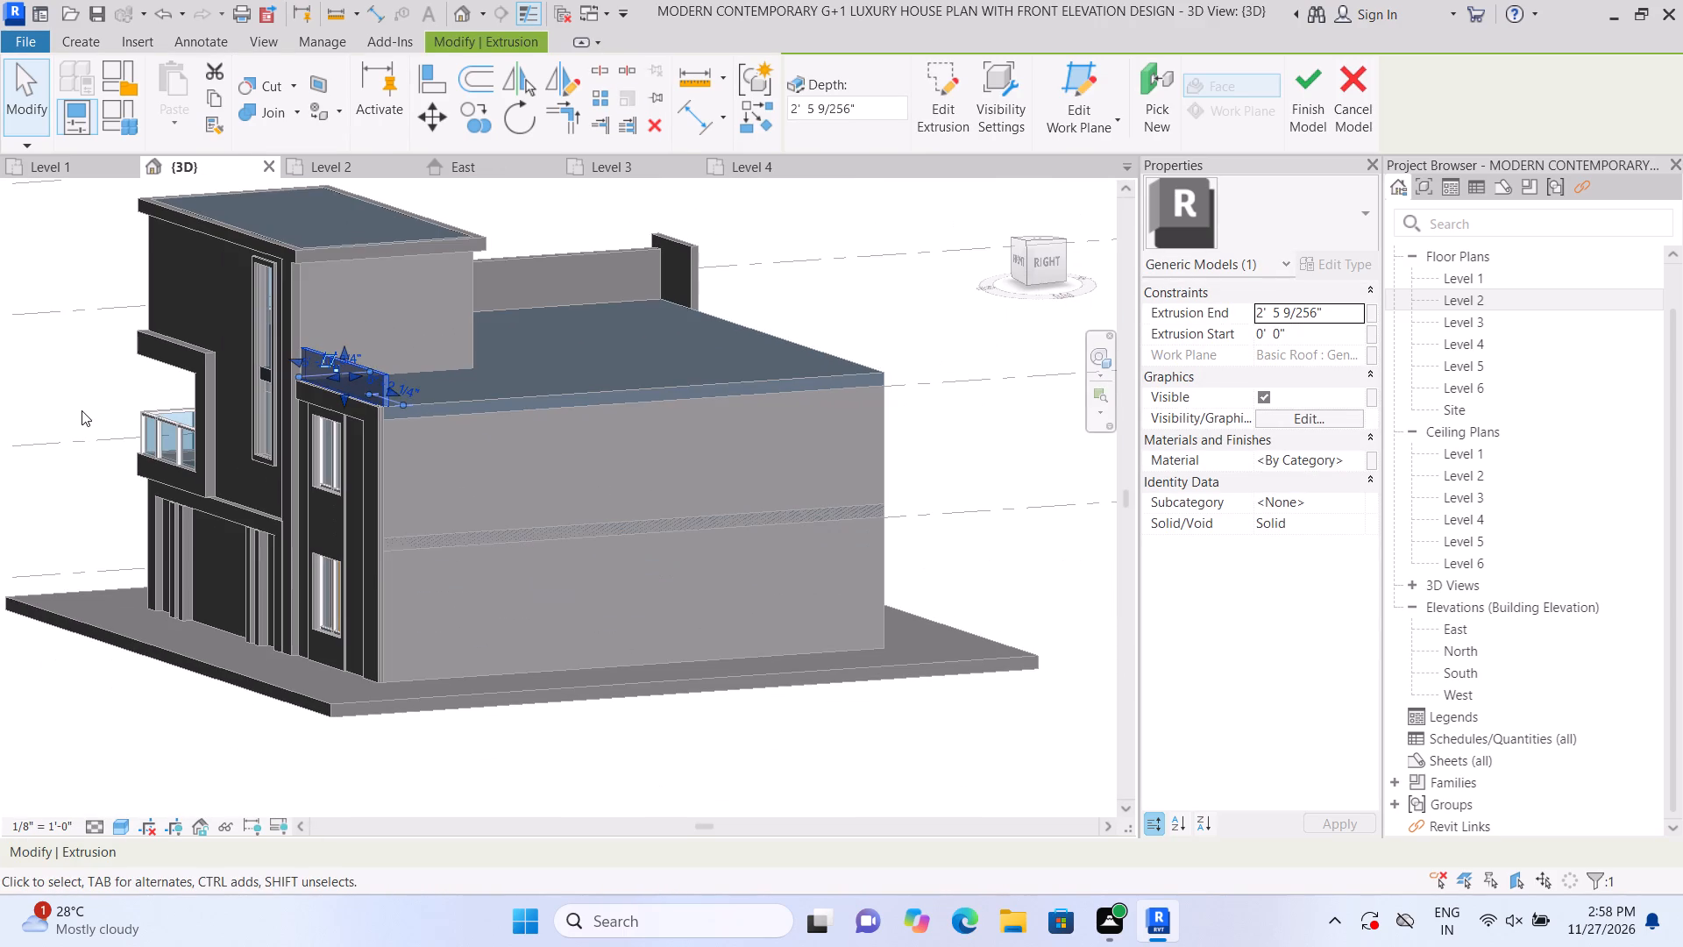
left_click(82, 410)
Thicken the parapet strip again by stretching its inner long face slightly farther over the lower roof.
middle_click_drag(82, 410, 192, 421)
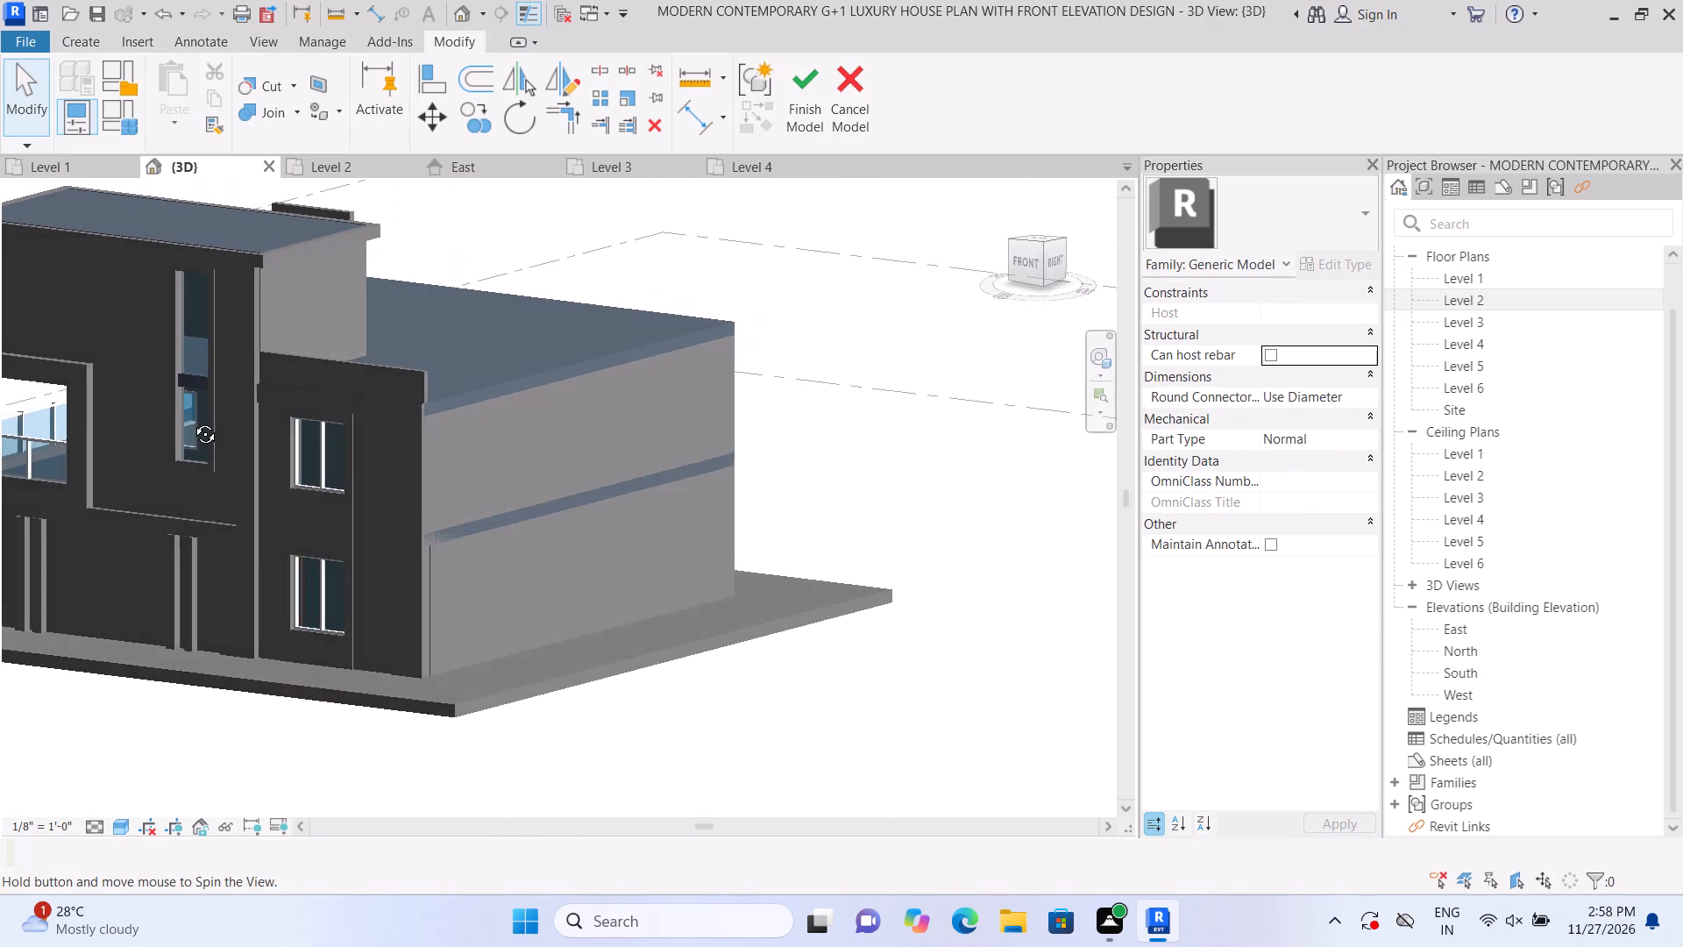
middle_click_drag(192, 421, 126, 427)
scroll(120, 405, "up", 2)
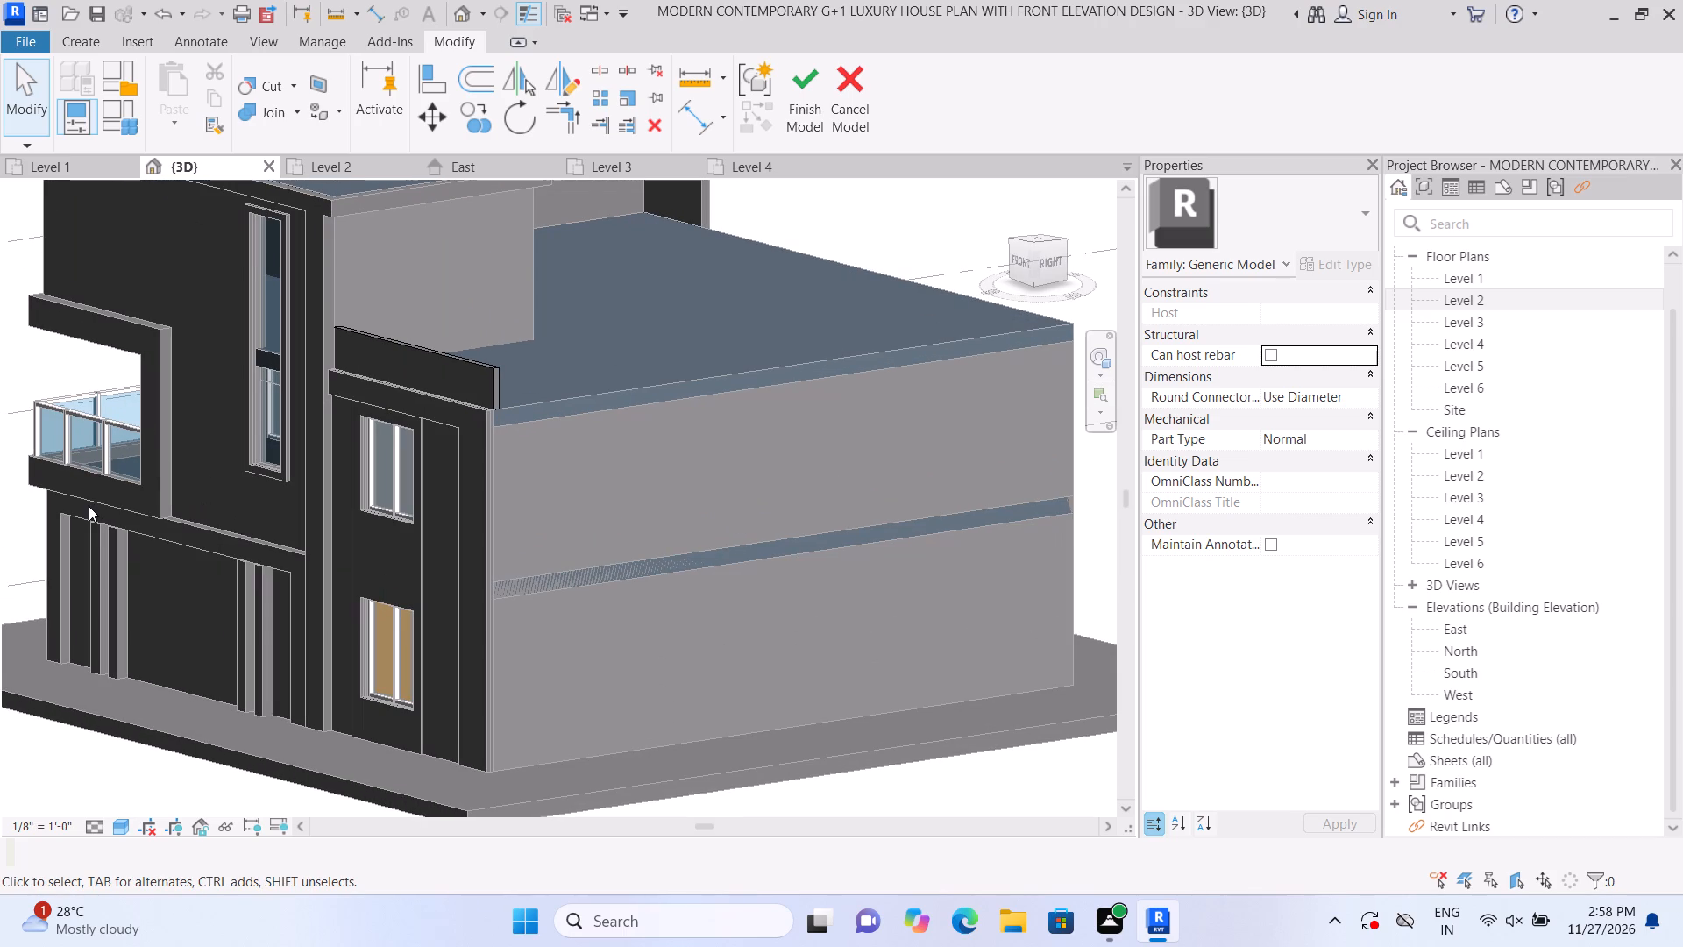
middle_click_drag(88, 506, 248, 470, "shift")
scroll(325, 452, "down", 3)
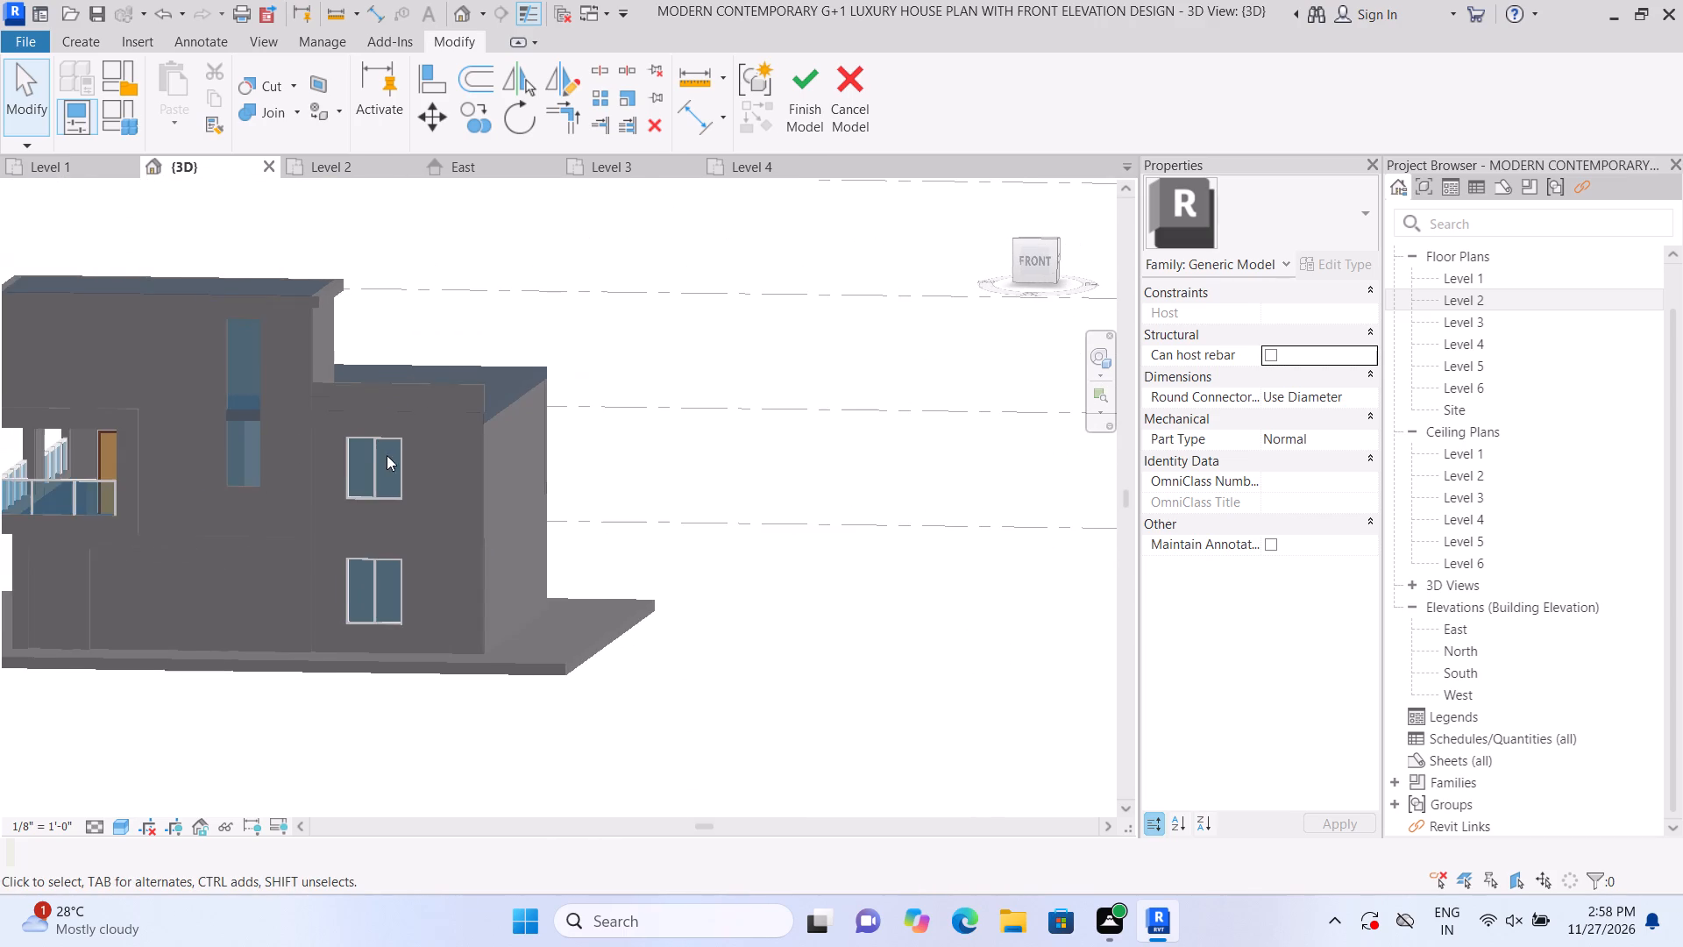
middle_click_drag(423, 491, 369, 523, "shift")
middle_click_drag(352, 532, 218, 543, "shift")
scroll(393, 343, "up", 3)
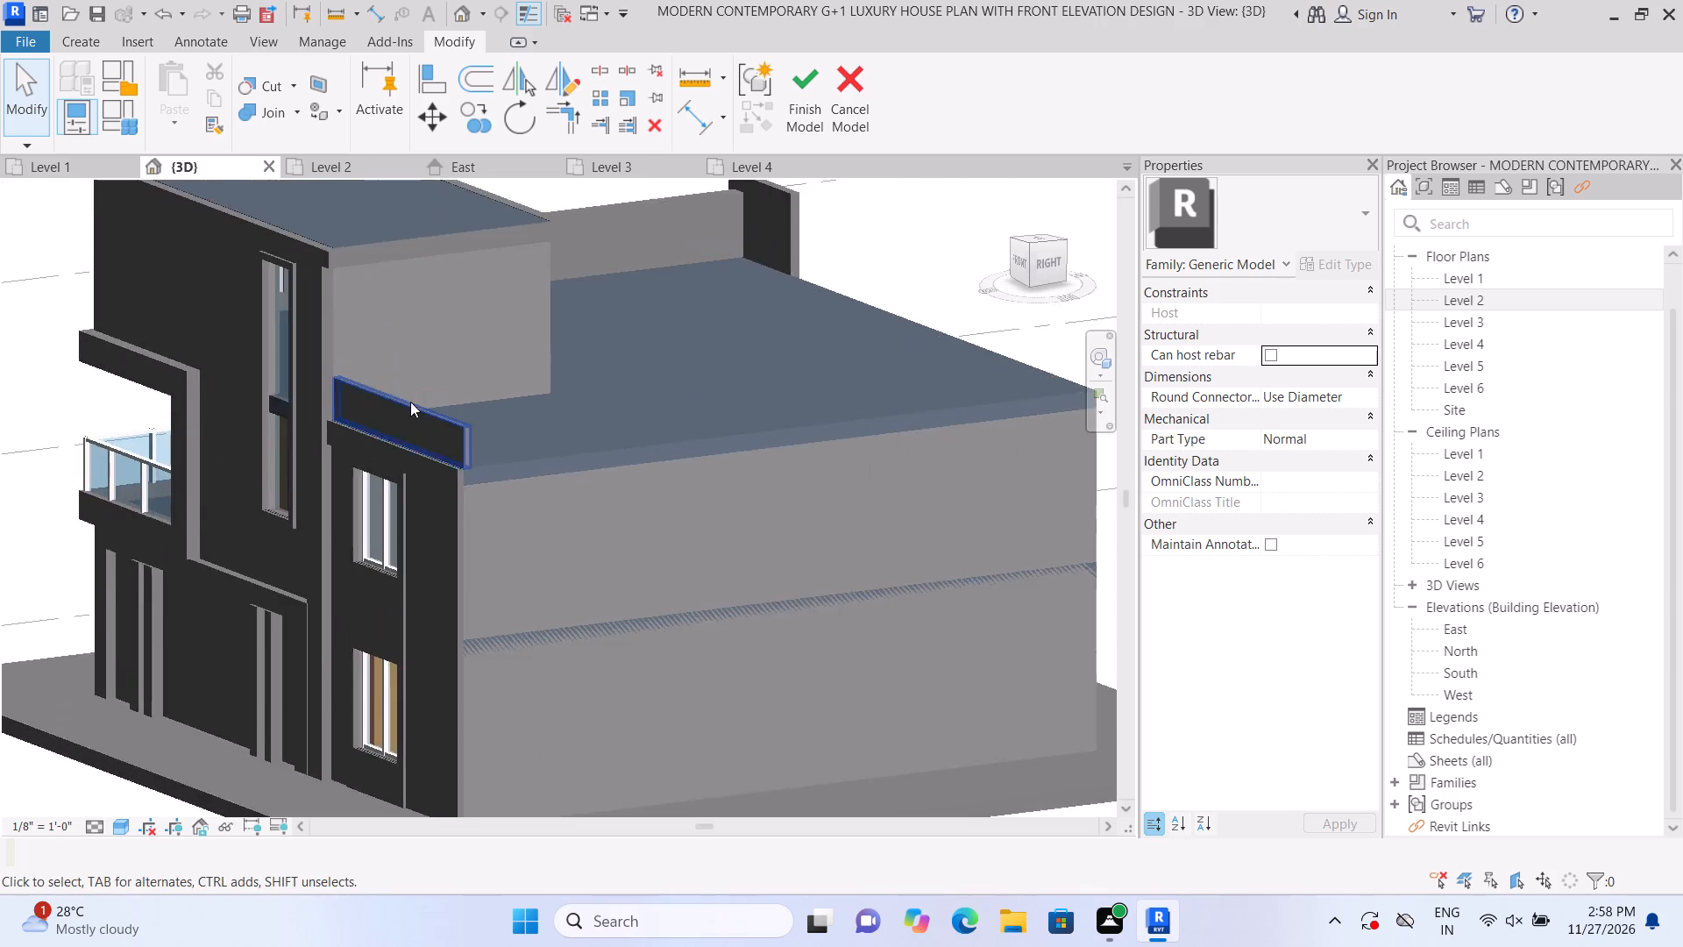
scroll(410, 402, "up", 5)
left_click(426, 431)
scroll(422, 403, "up", 5)
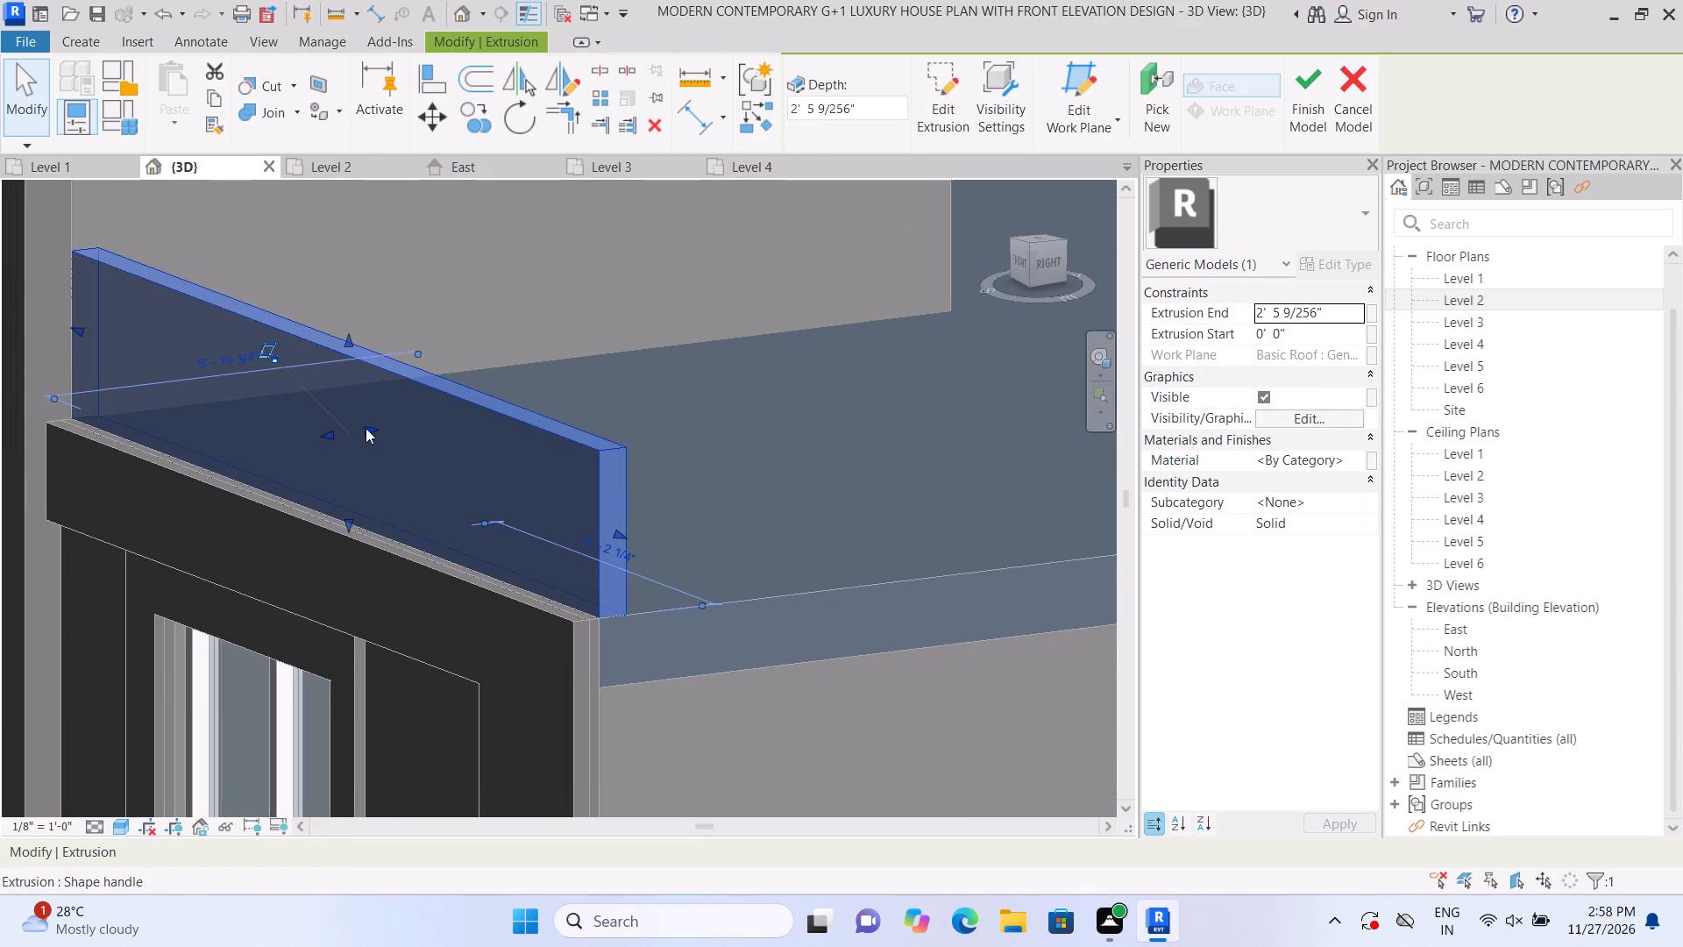
left_click_drag(366, 428, 384, 418)
scroll(477, 398, "down", 4)
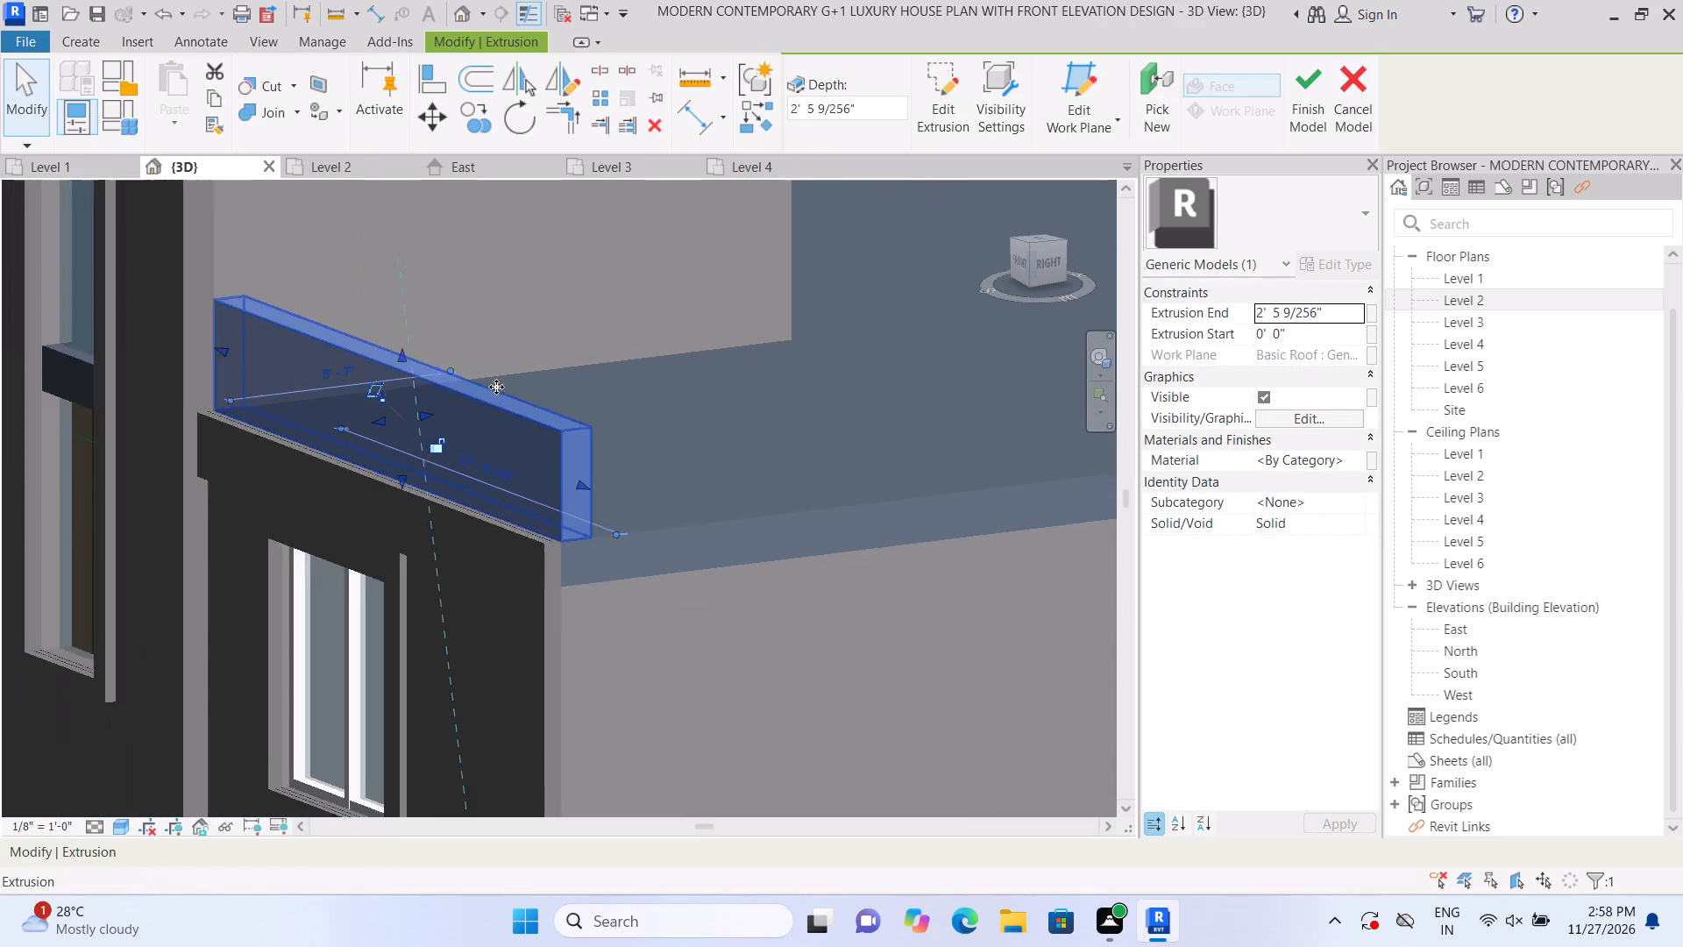
scroll(496, 387, "down", 7)
double_click(96, 473)
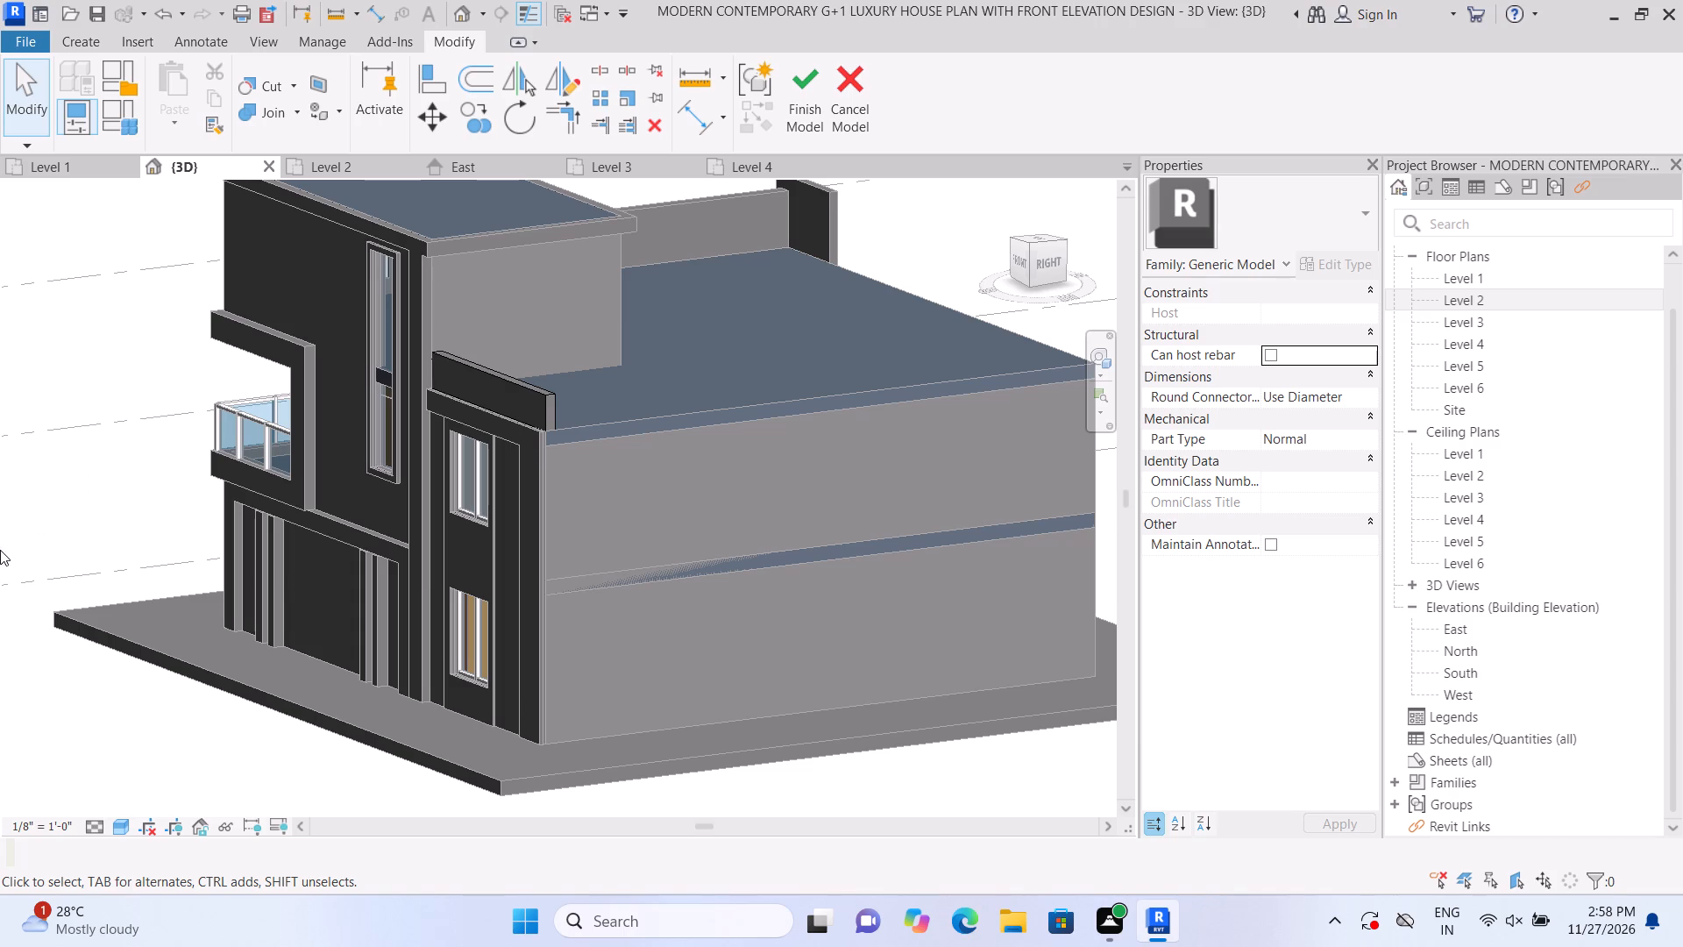
Examine the parapet strip's height and proportions against the whole house from the front and the front-left corner.
middle_click_drag(0, 534, 78, 569)
middle_click_drag(24, 499, 255, 504, "shift")
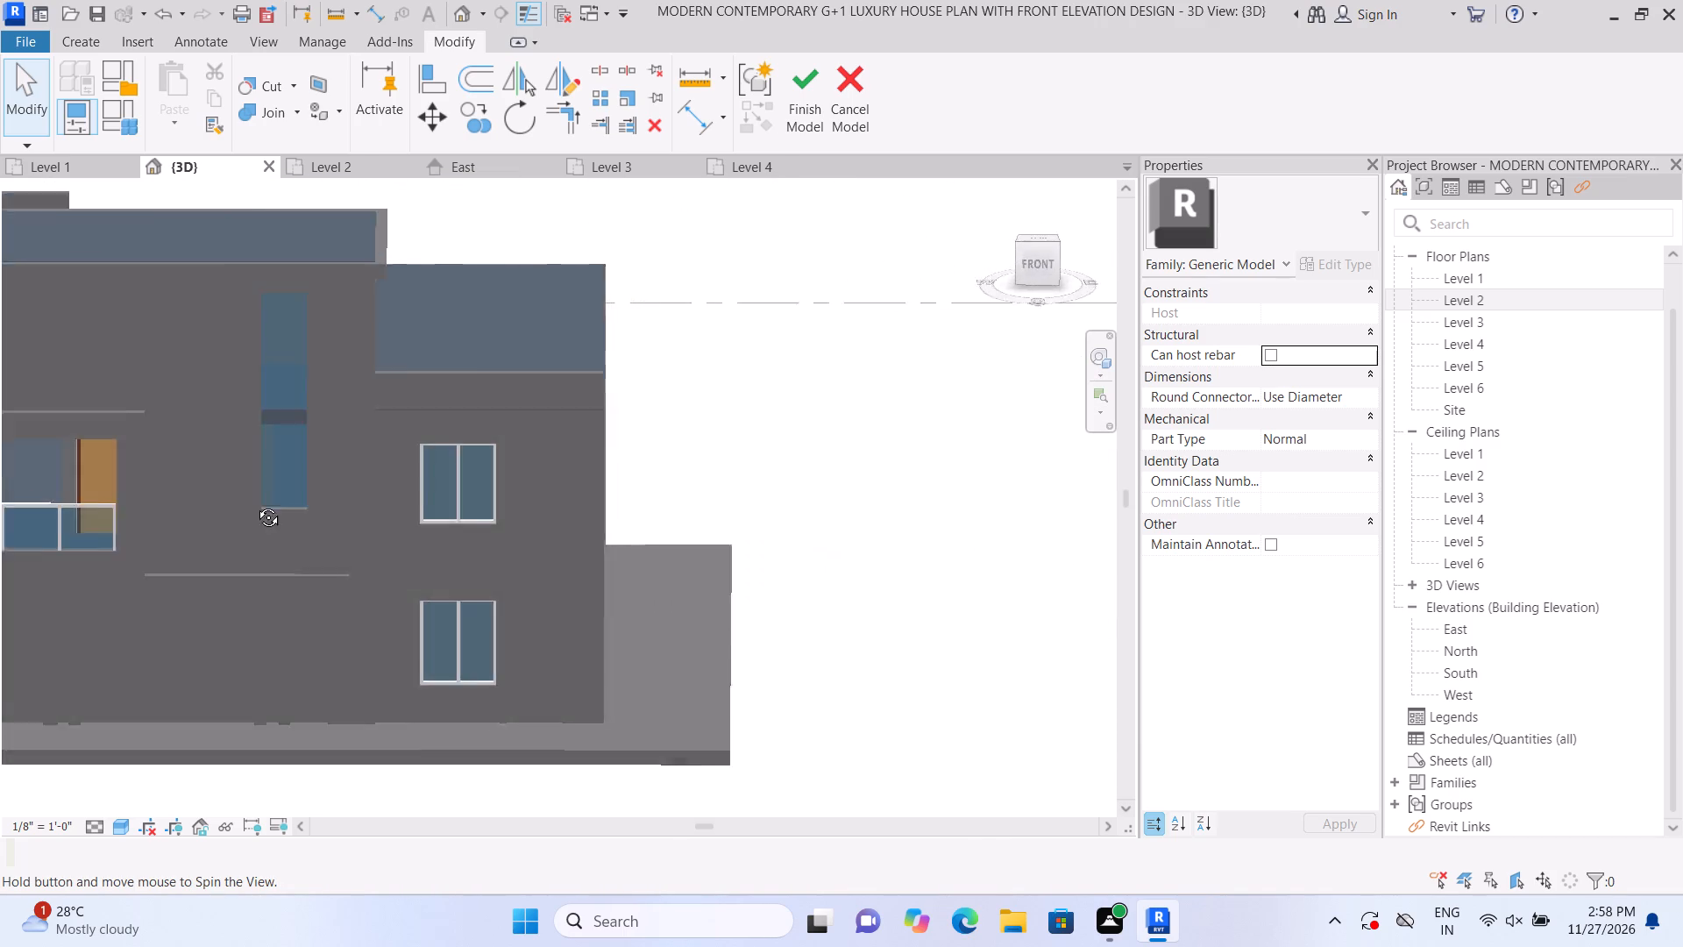
middle_click_drag(255, 504, 237, 473, "shift")
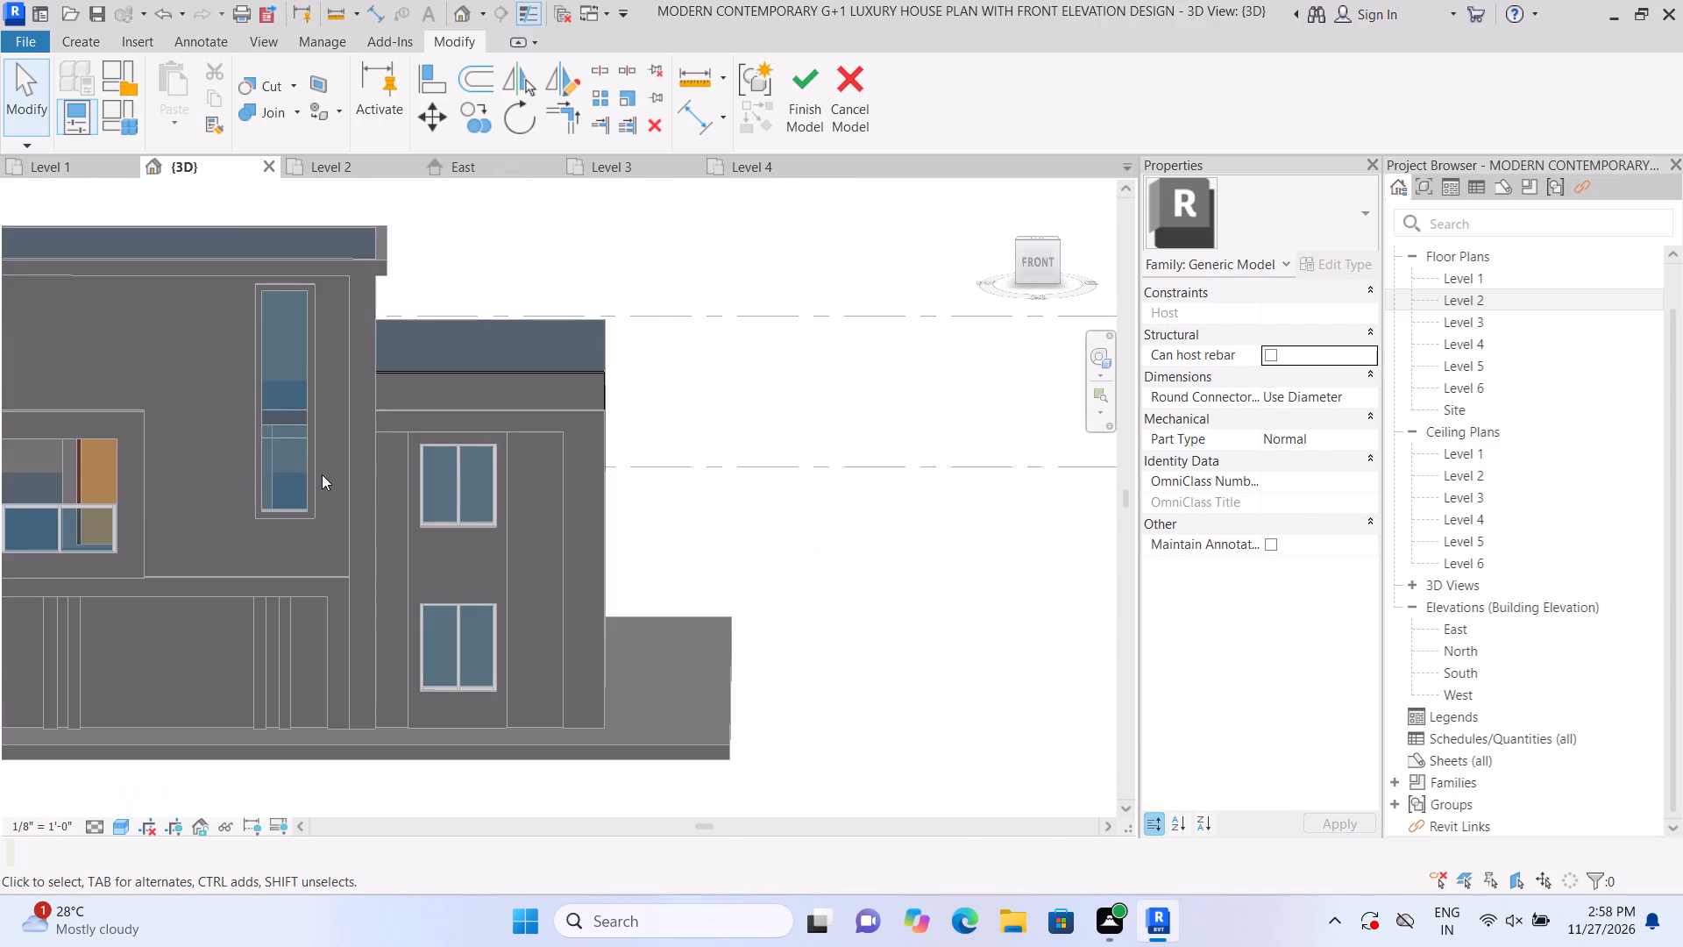
scroll(432, 487, "down", 5)
scroll(140, 474, "up", 5)
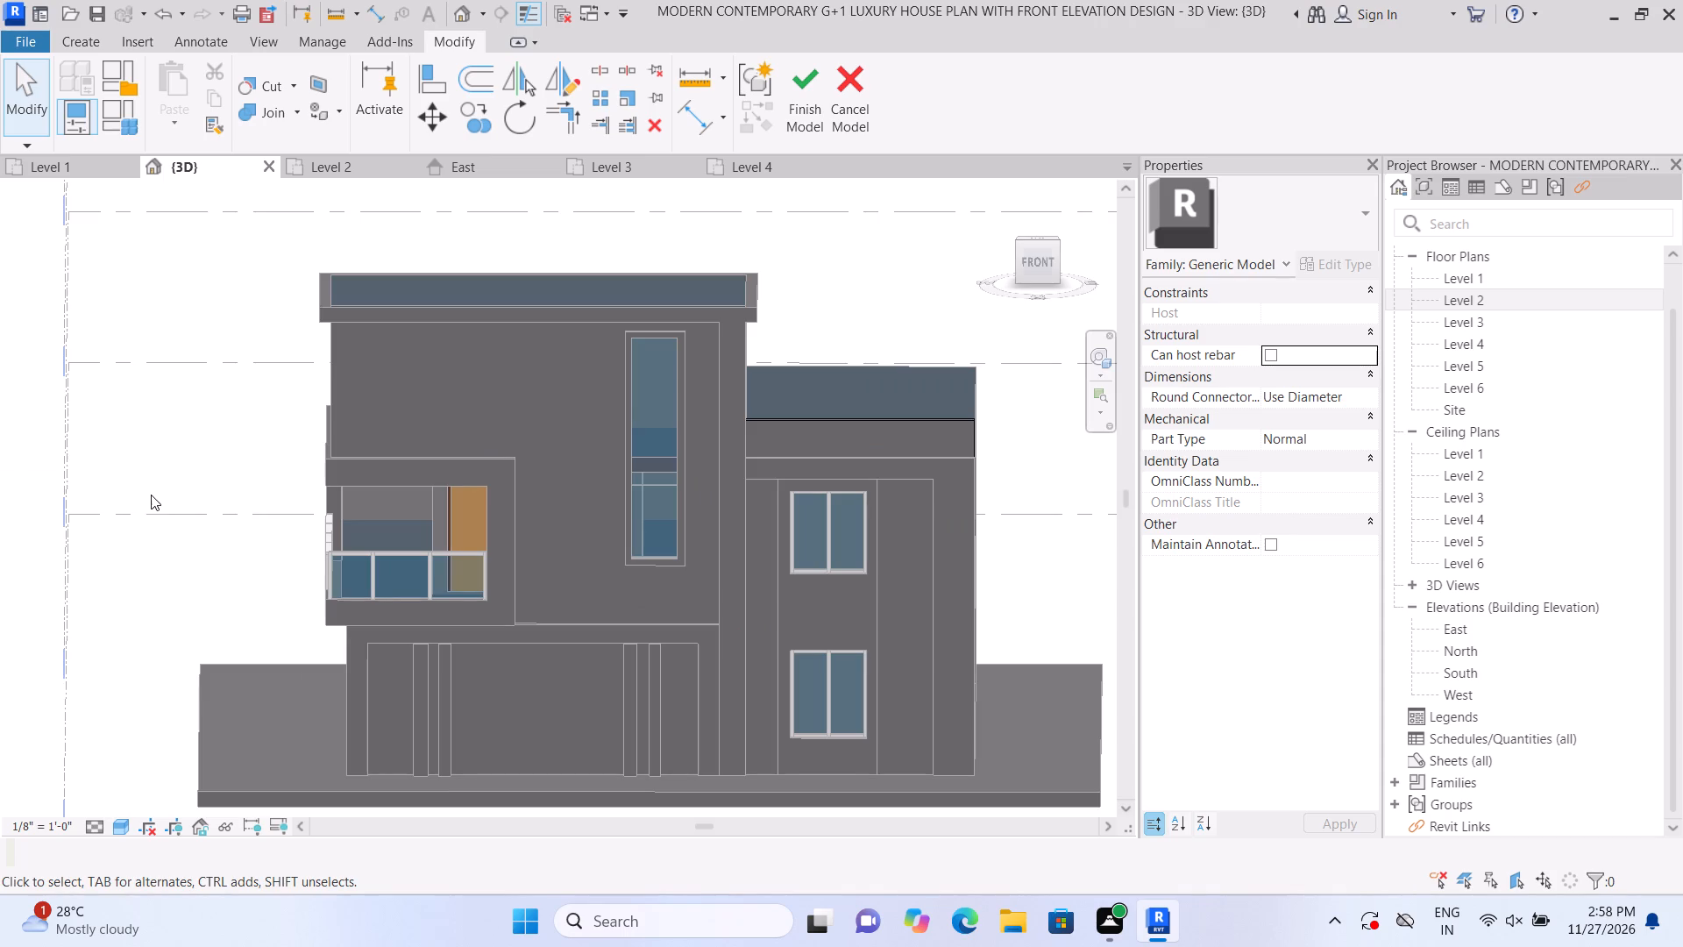
middle_click_drag(142, 512, 283, 555)
scroll(335, 483, "down", 4)
scroll(218, 653, "up", 2)
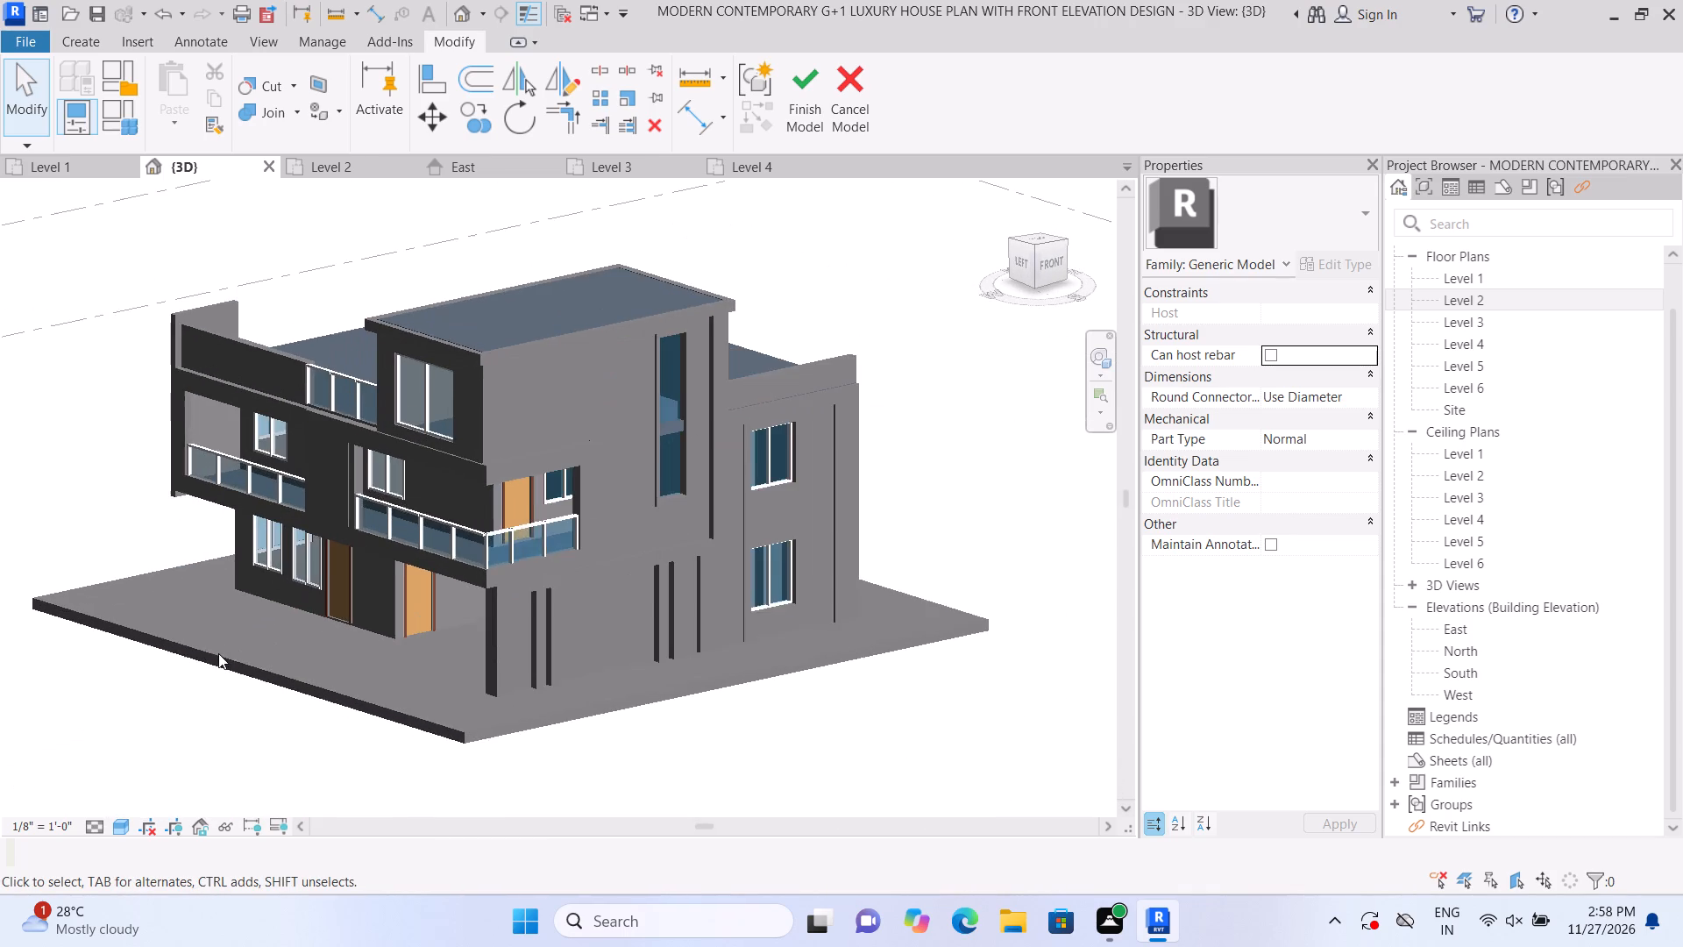
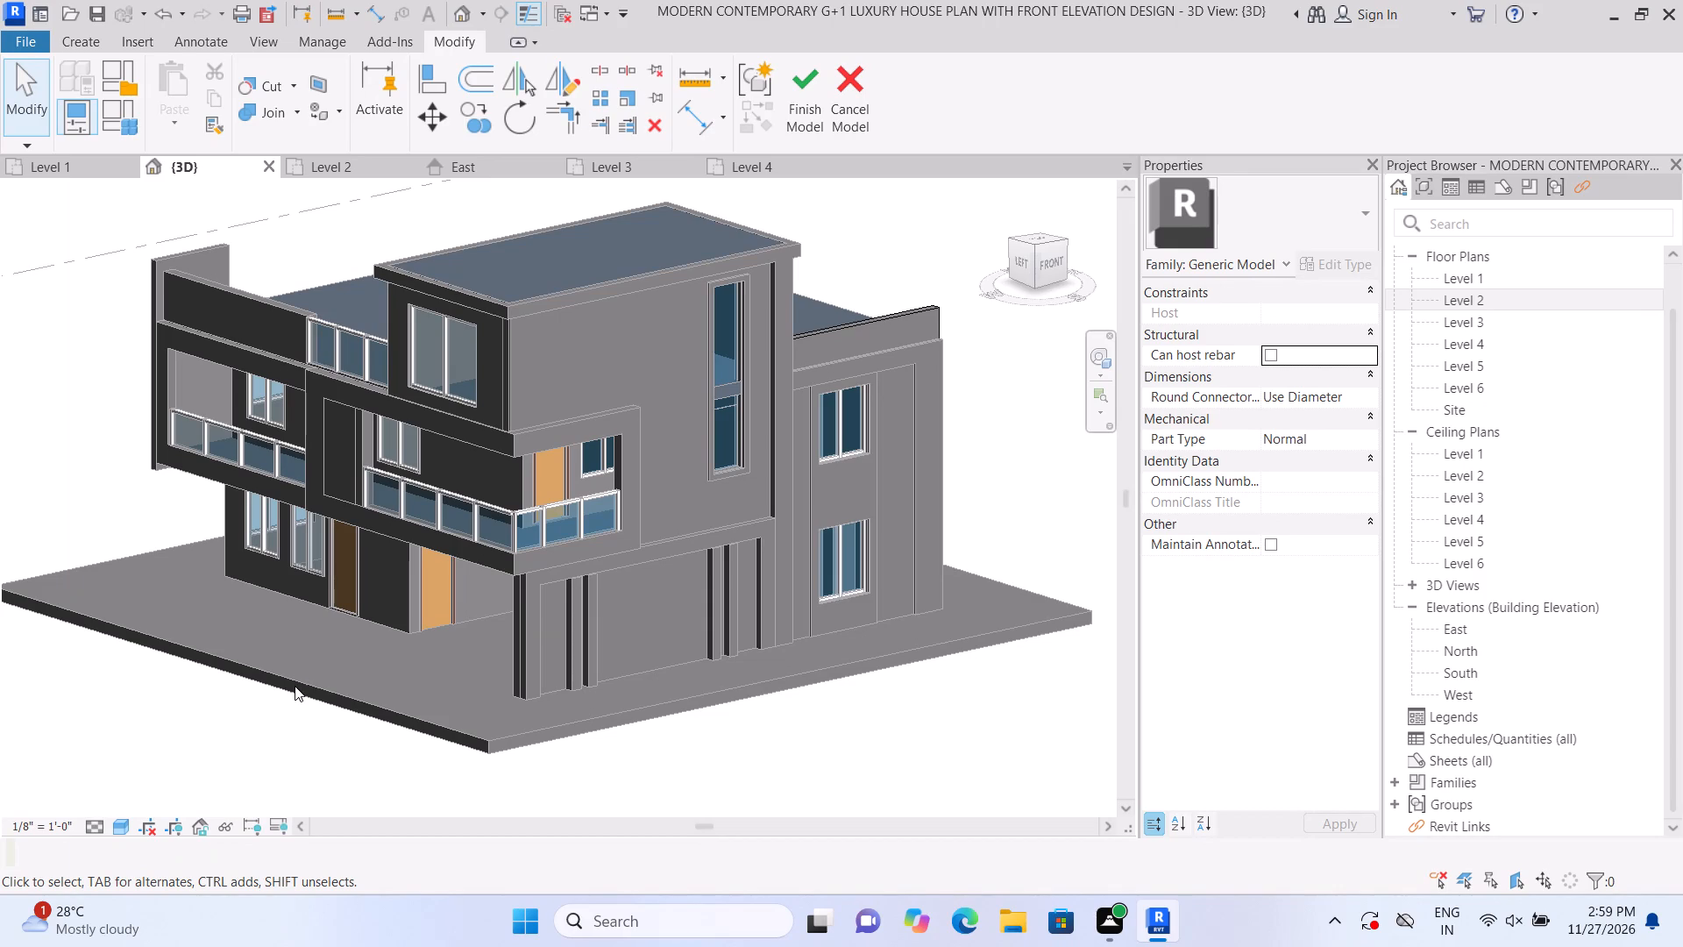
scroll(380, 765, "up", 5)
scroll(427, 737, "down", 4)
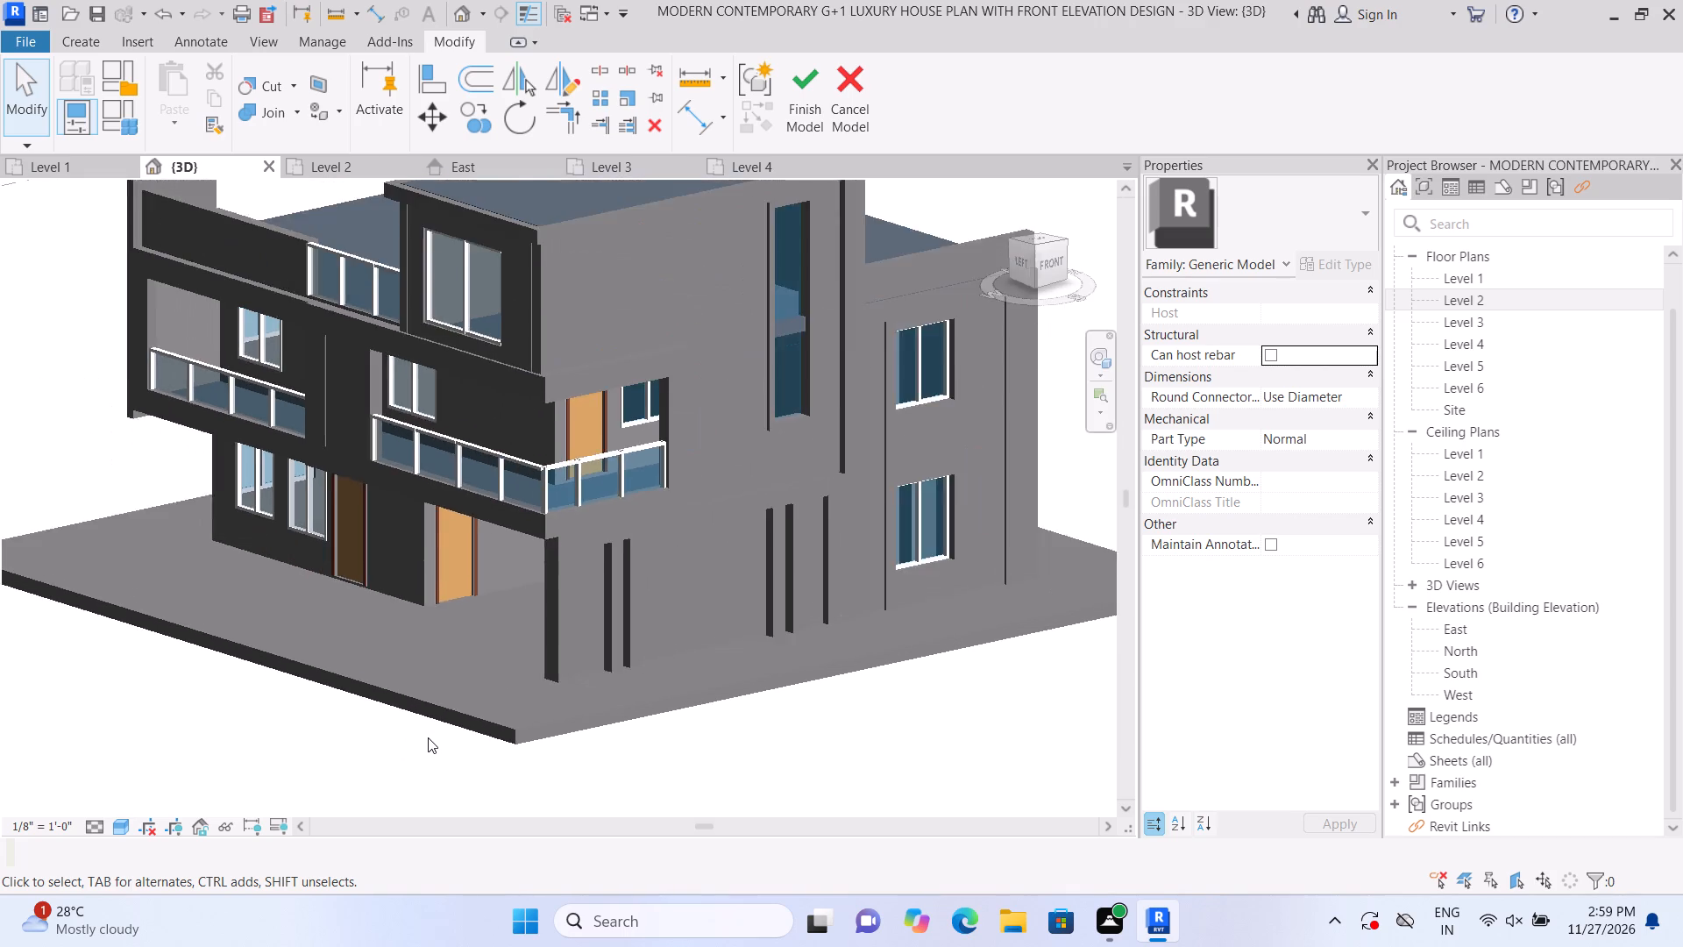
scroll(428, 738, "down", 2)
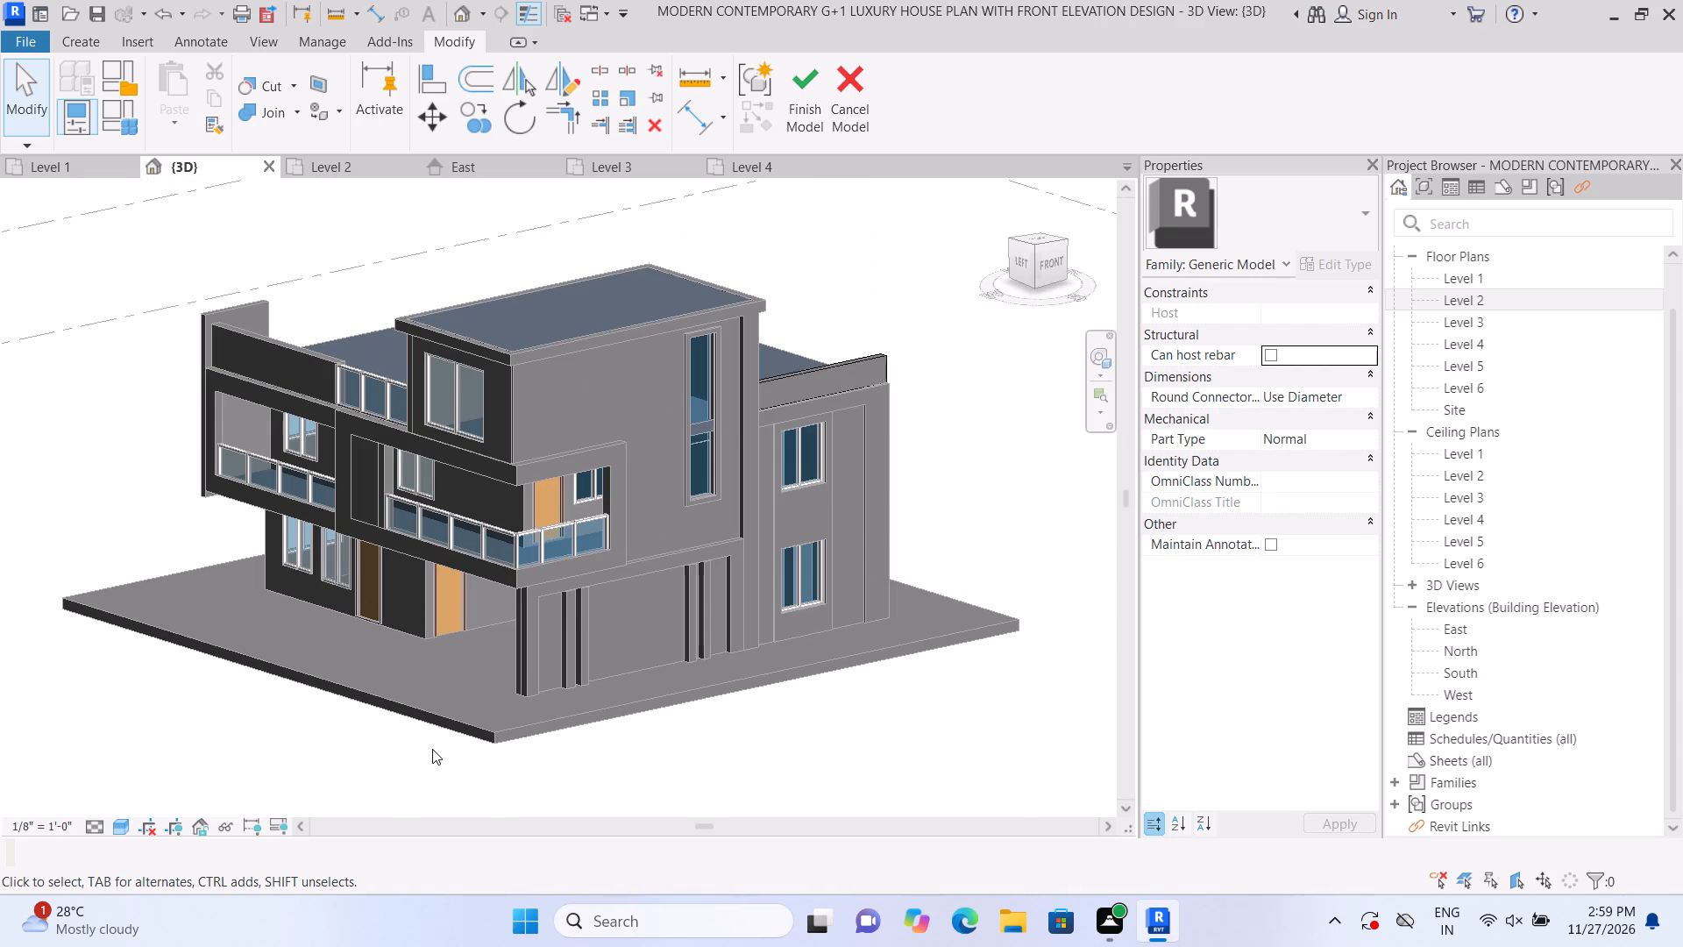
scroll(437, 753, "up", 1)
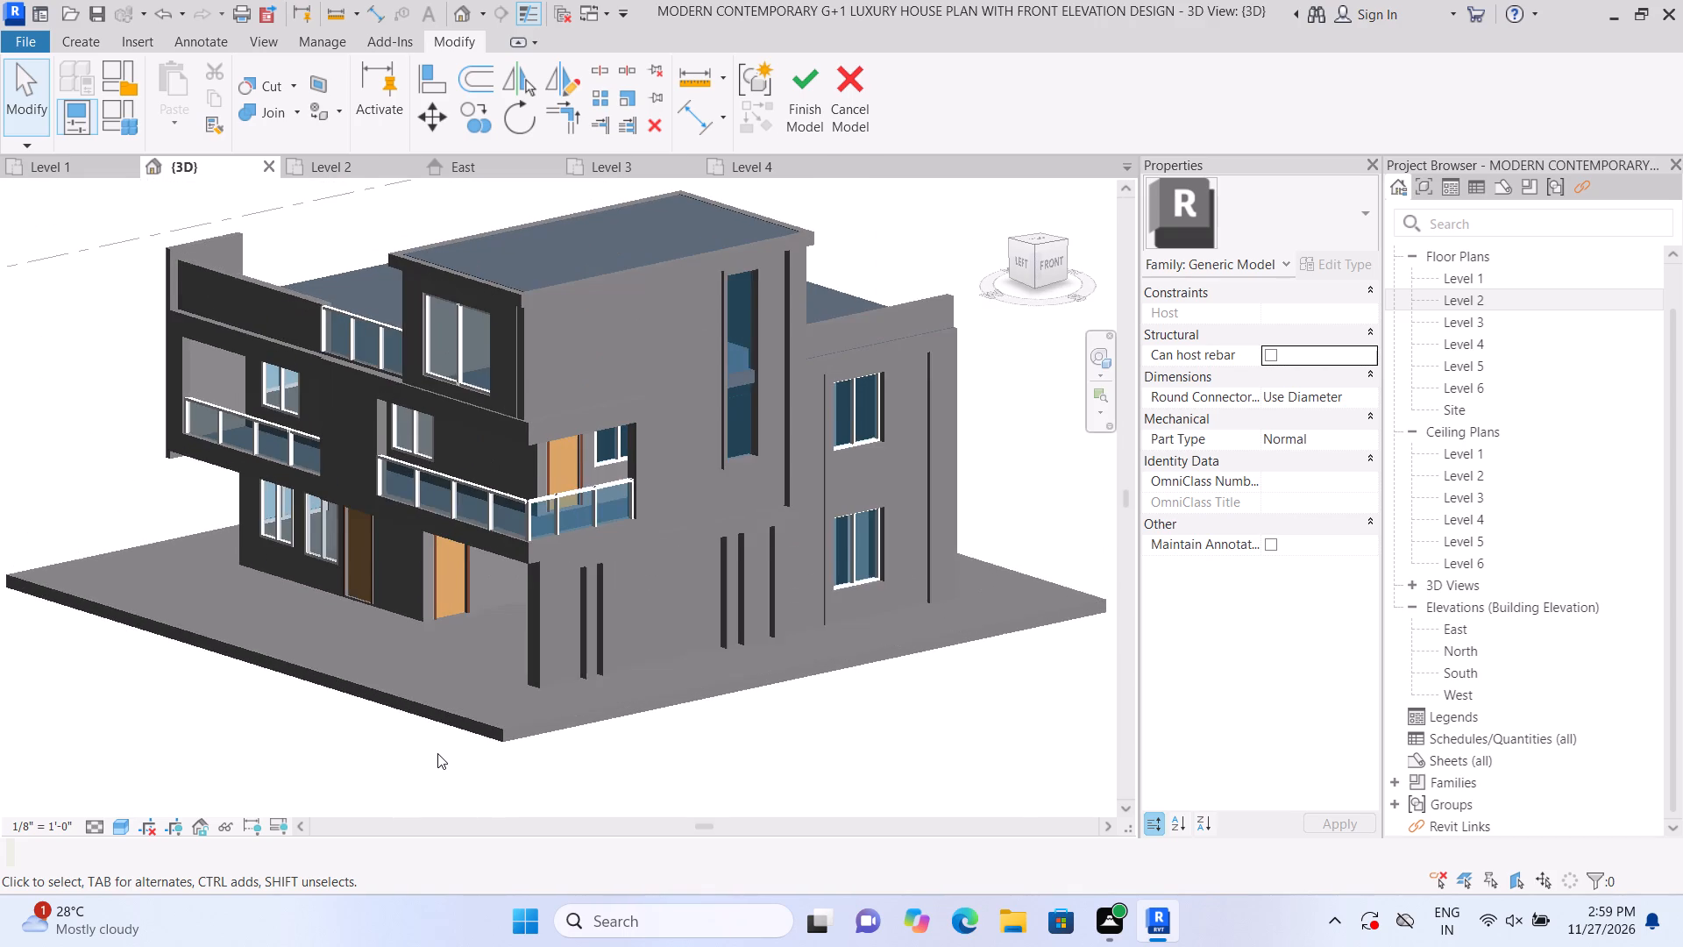
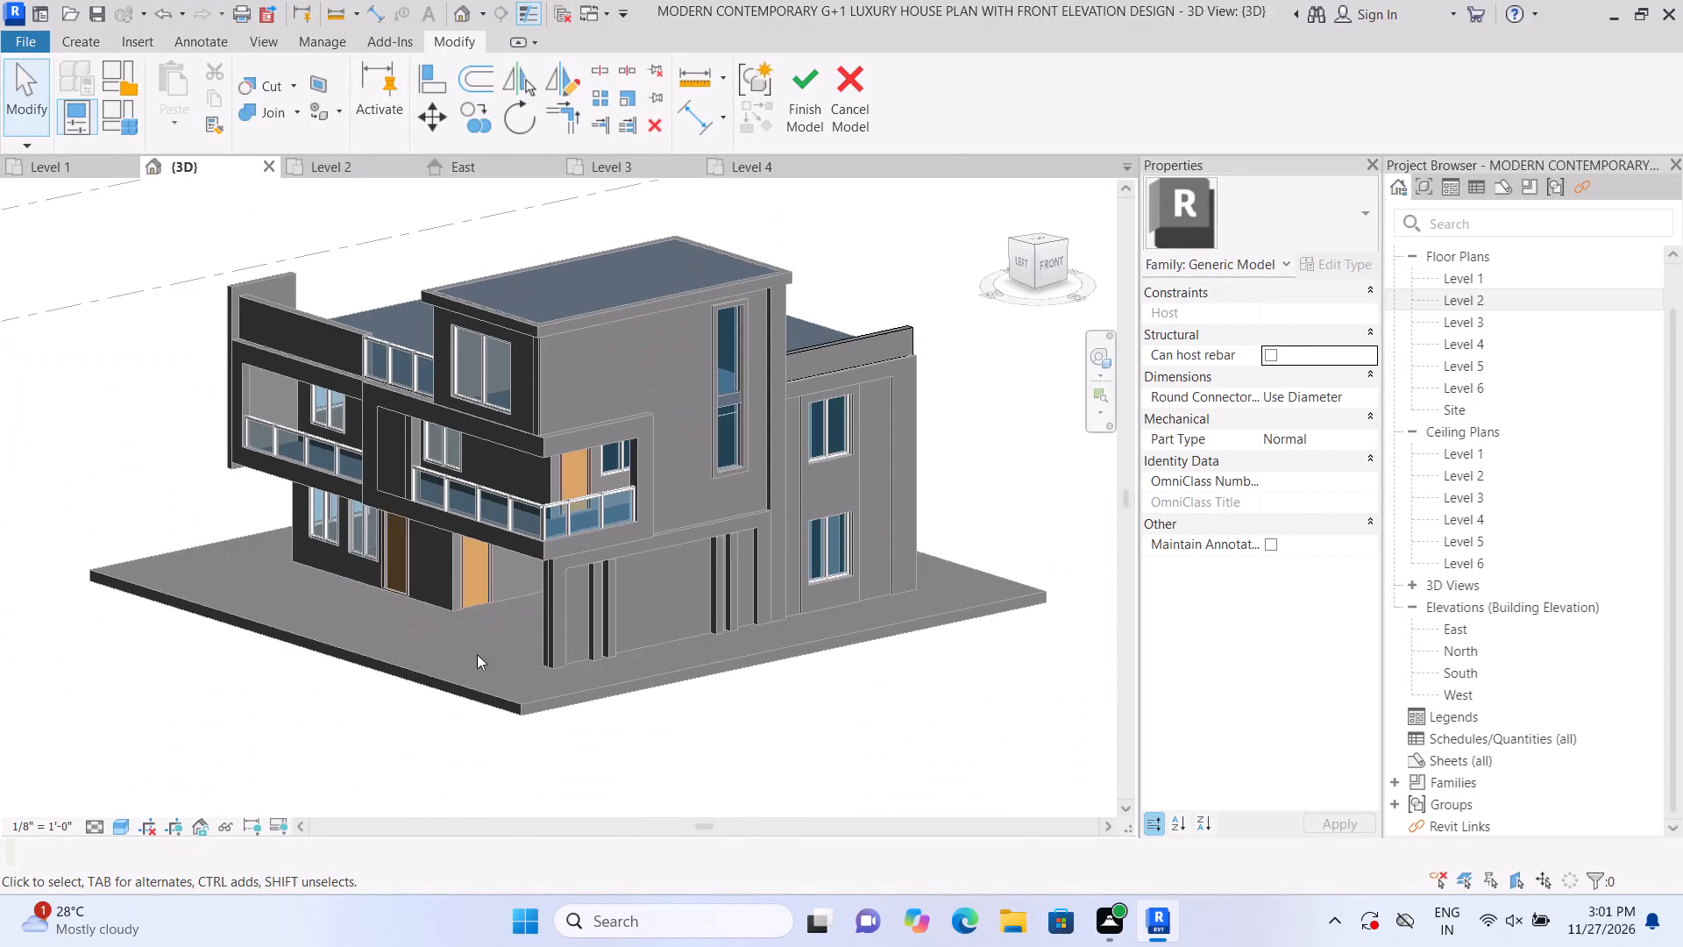
Finish the in-place generic model to leave model editing.
scroll(401, 724, "up", 2)
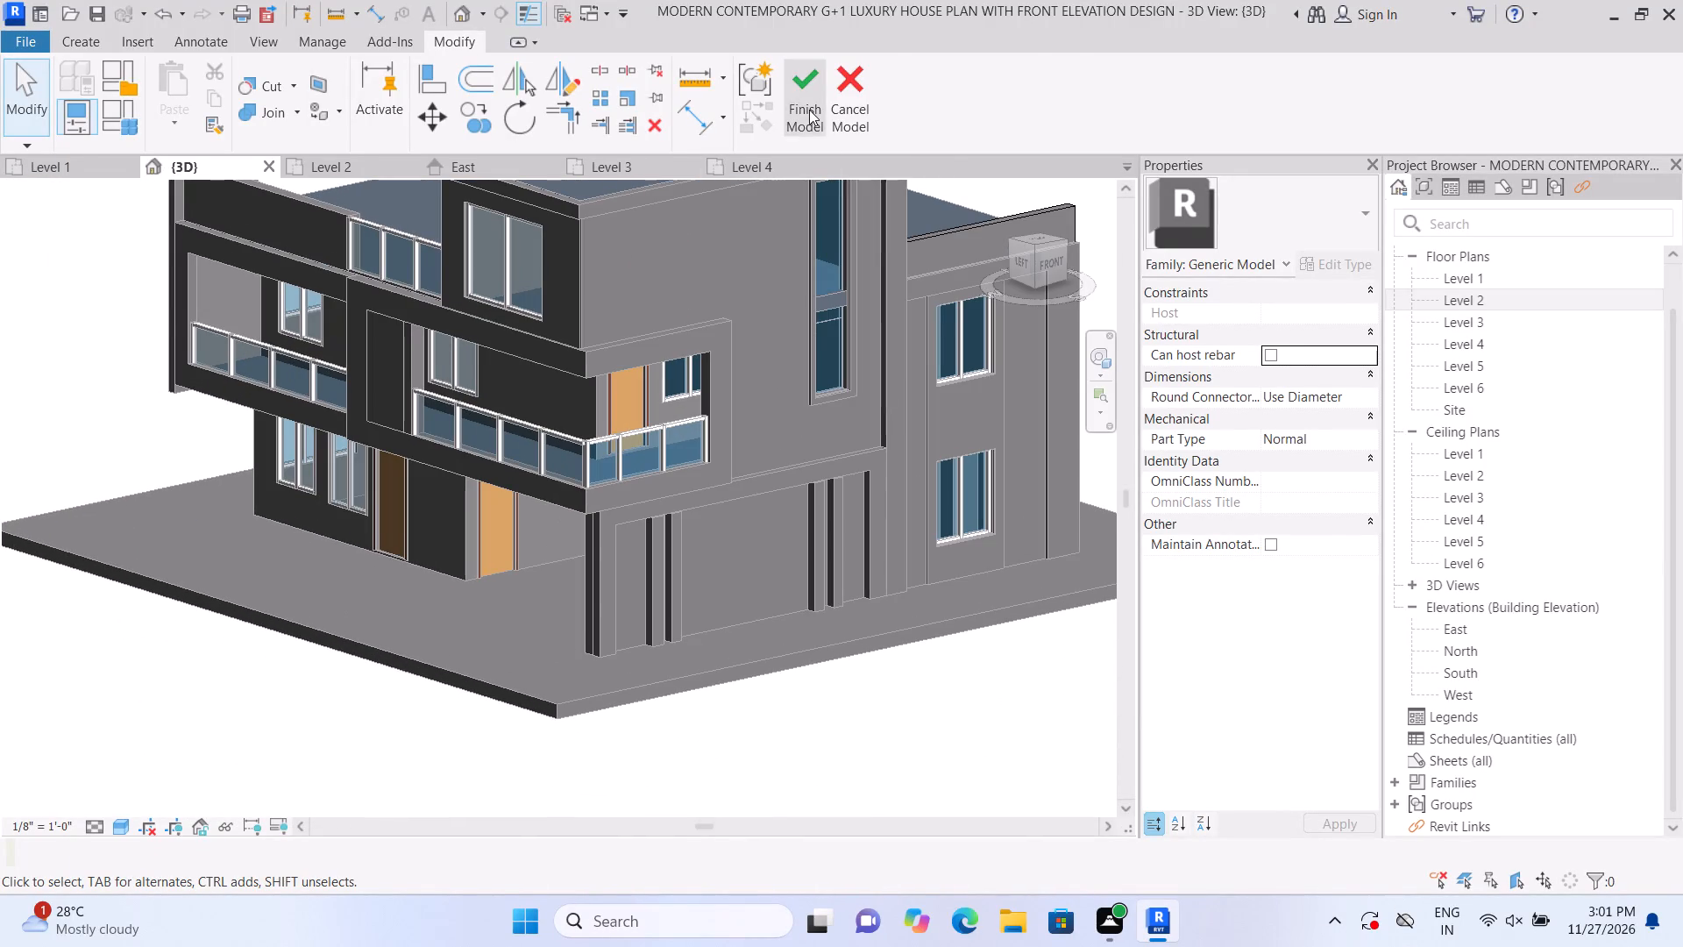
left_click(809, 110)
Pull the left-side edge of the ground slab inward, closer to the house's left wall.
left_click(479, 644)
scroll(375, 656, "up", 2)
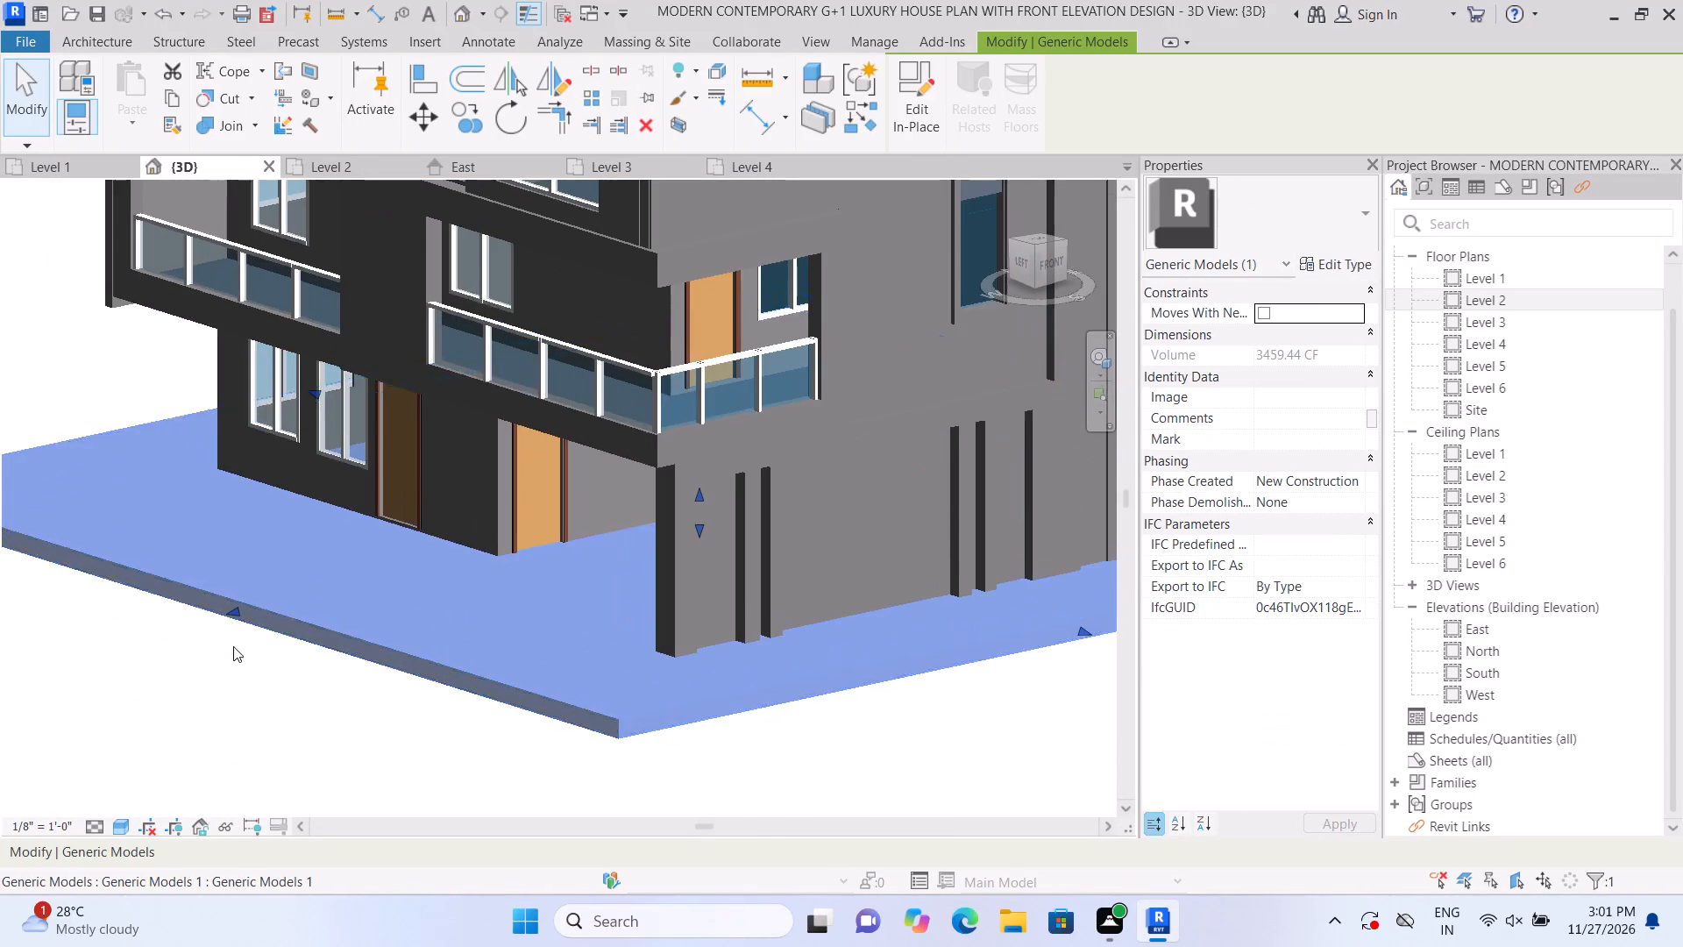
left_click_drag(230, 603, 294, 560)
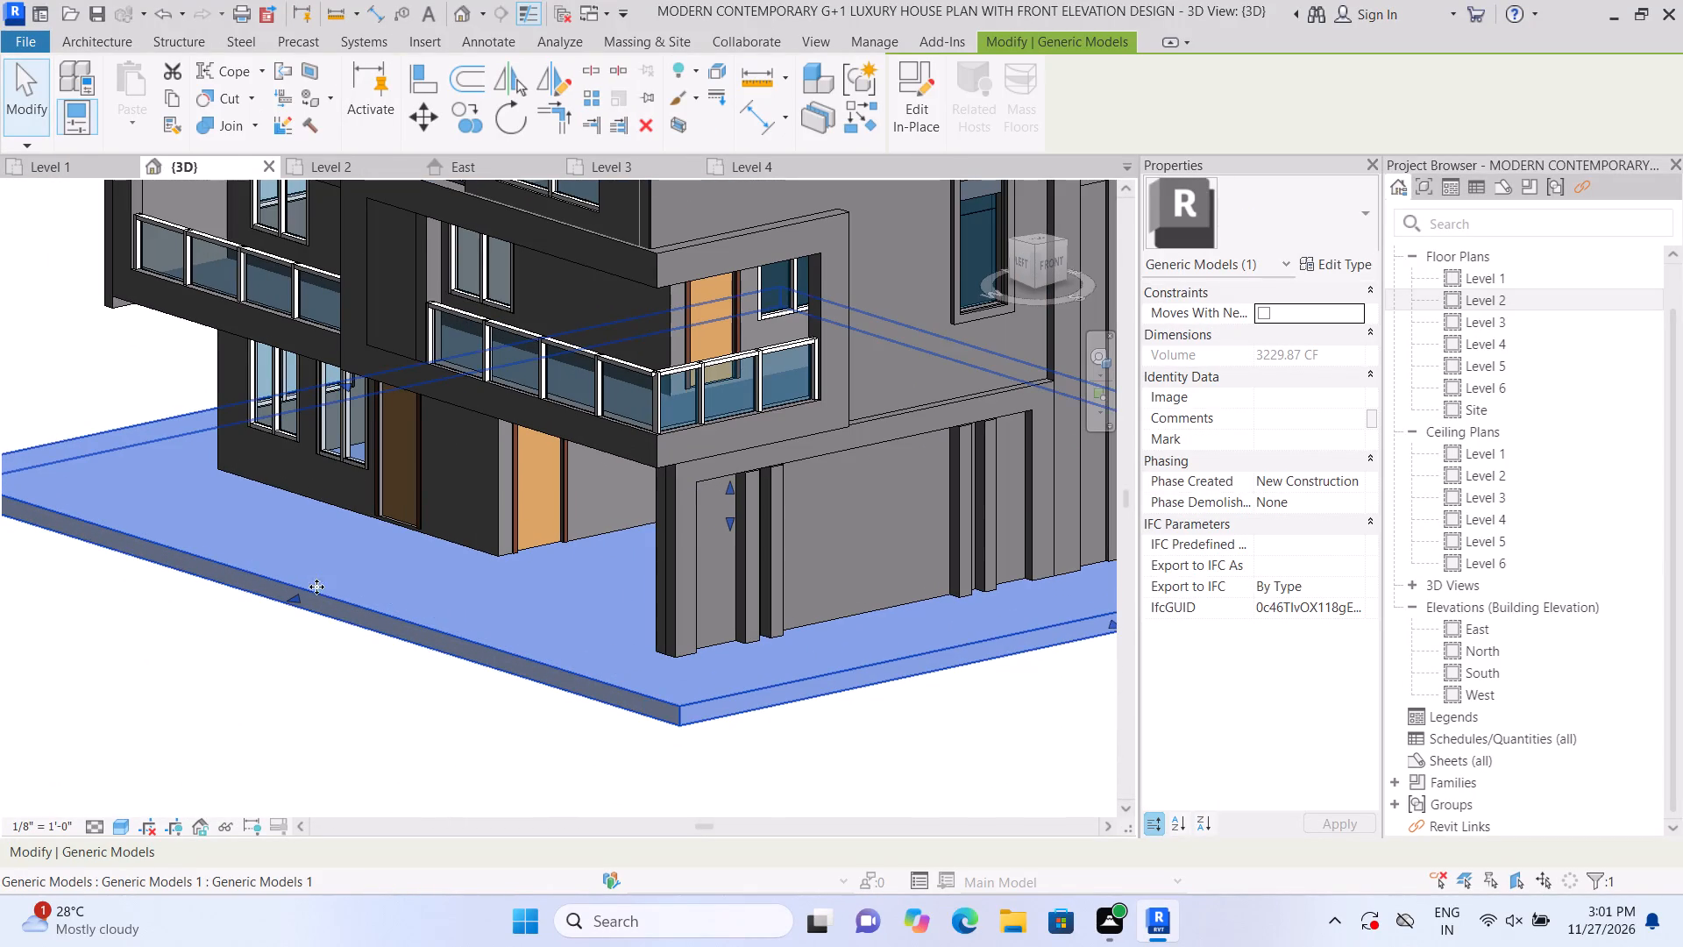
scroll(319, 595, "down", 1)
left_click(287, 658)
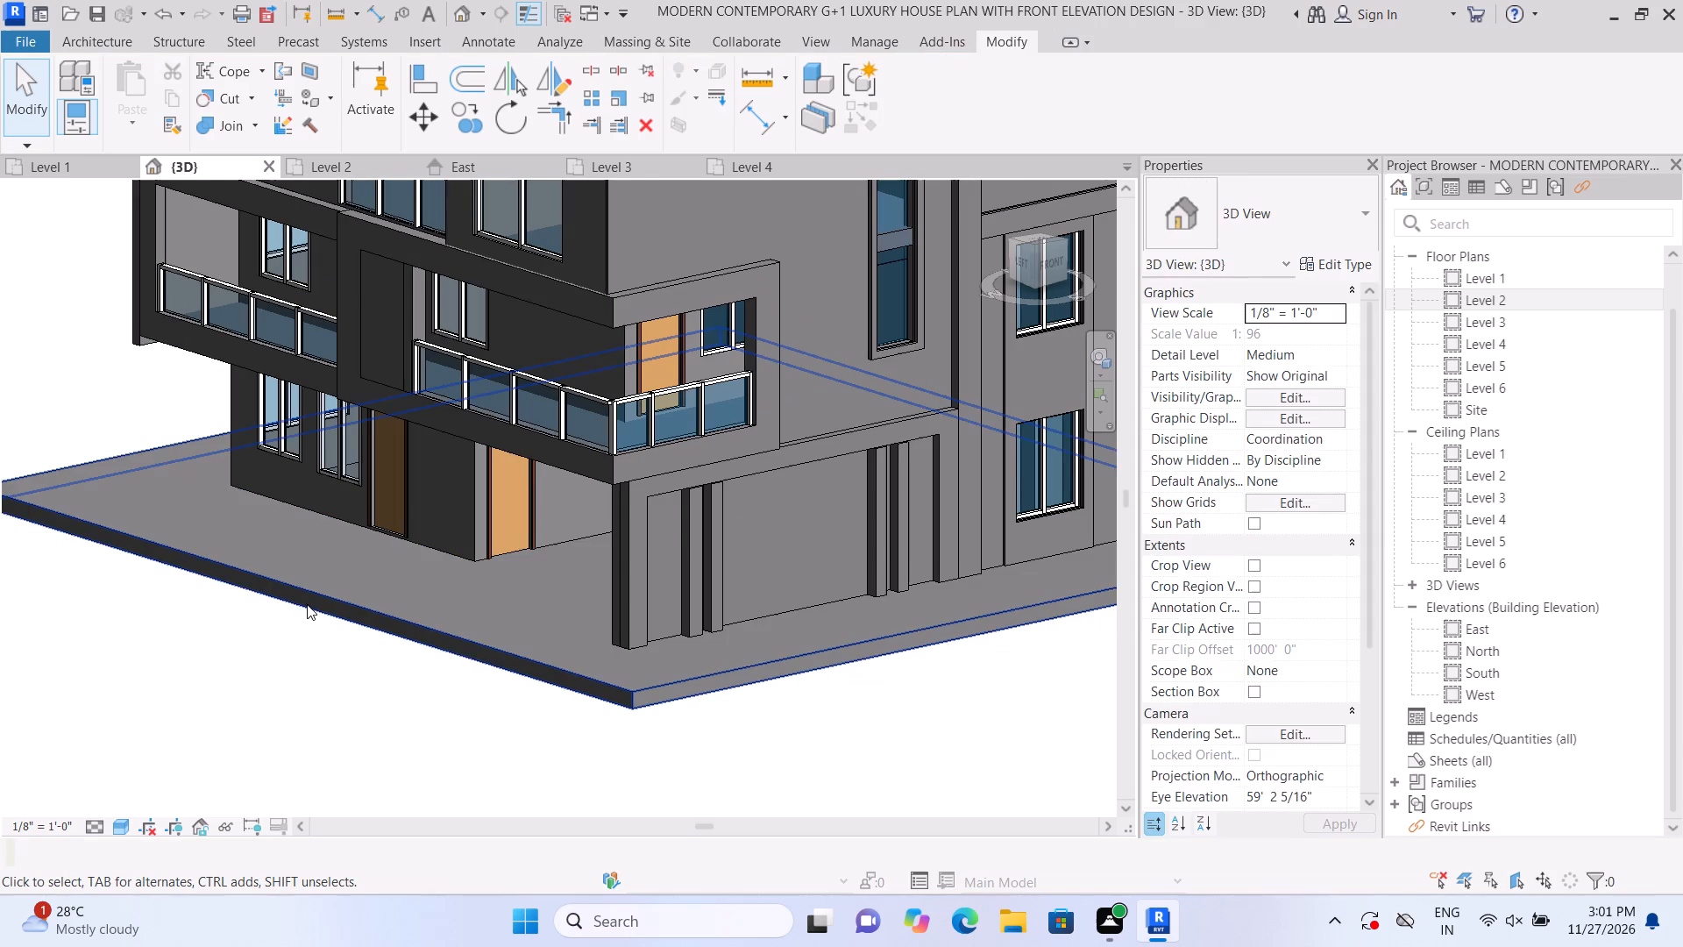
left_click(307, 604)
left_click_drag(296, 595, 314, 576)
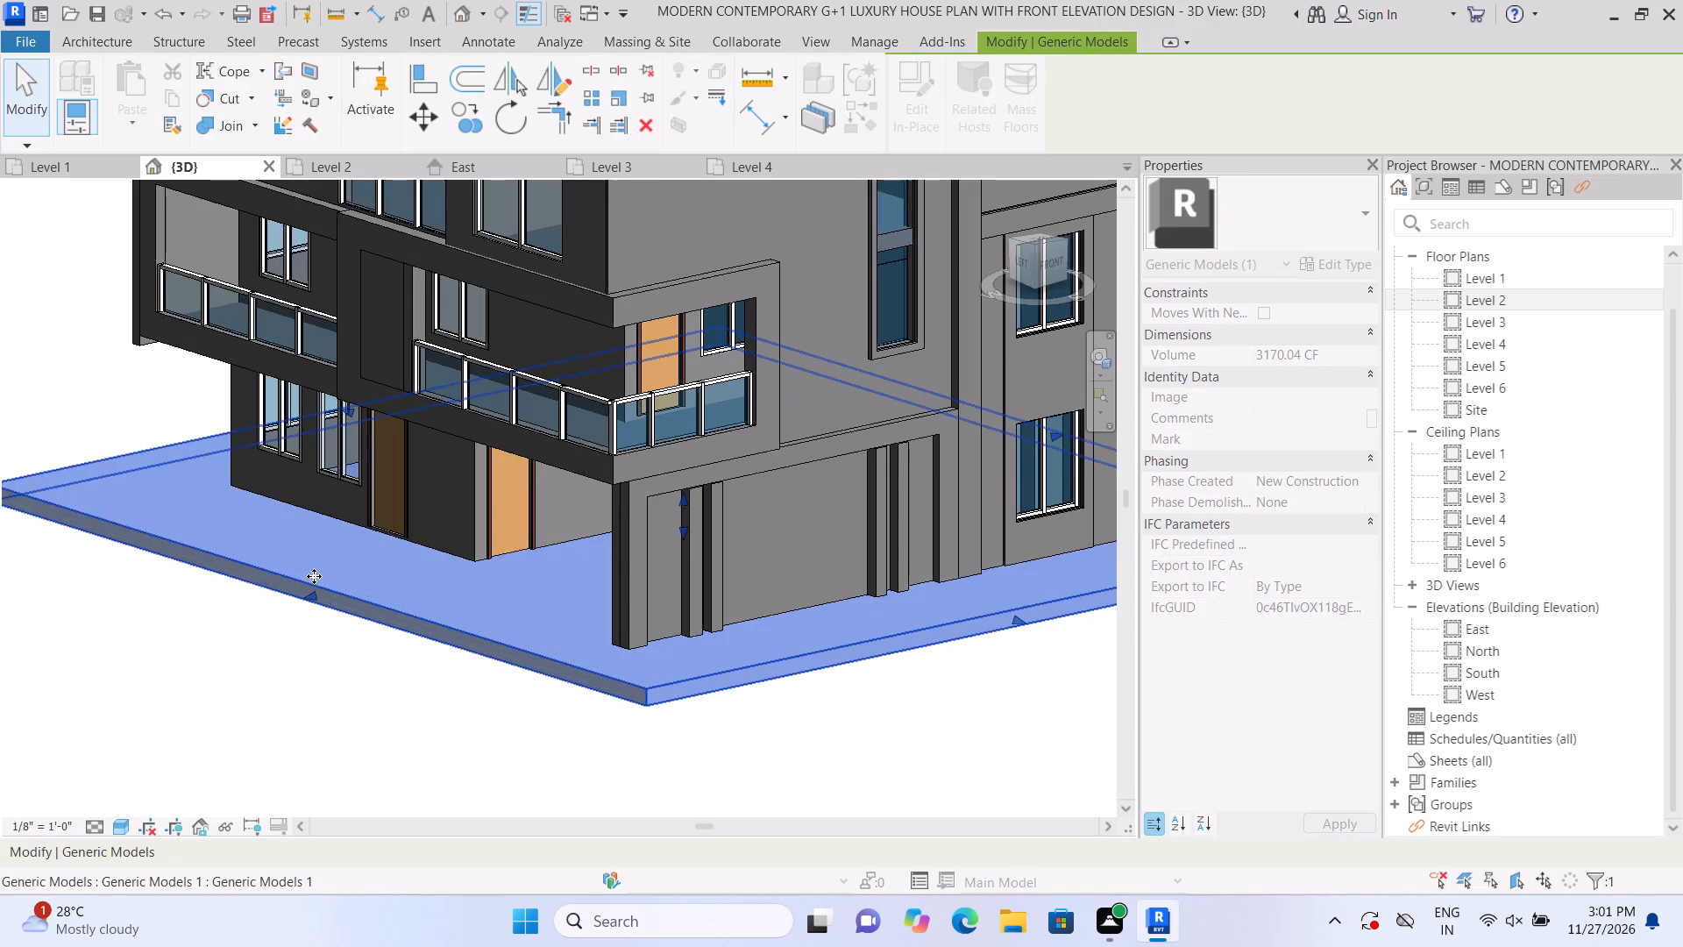
left_click_drag(309, 585, 344, 562)
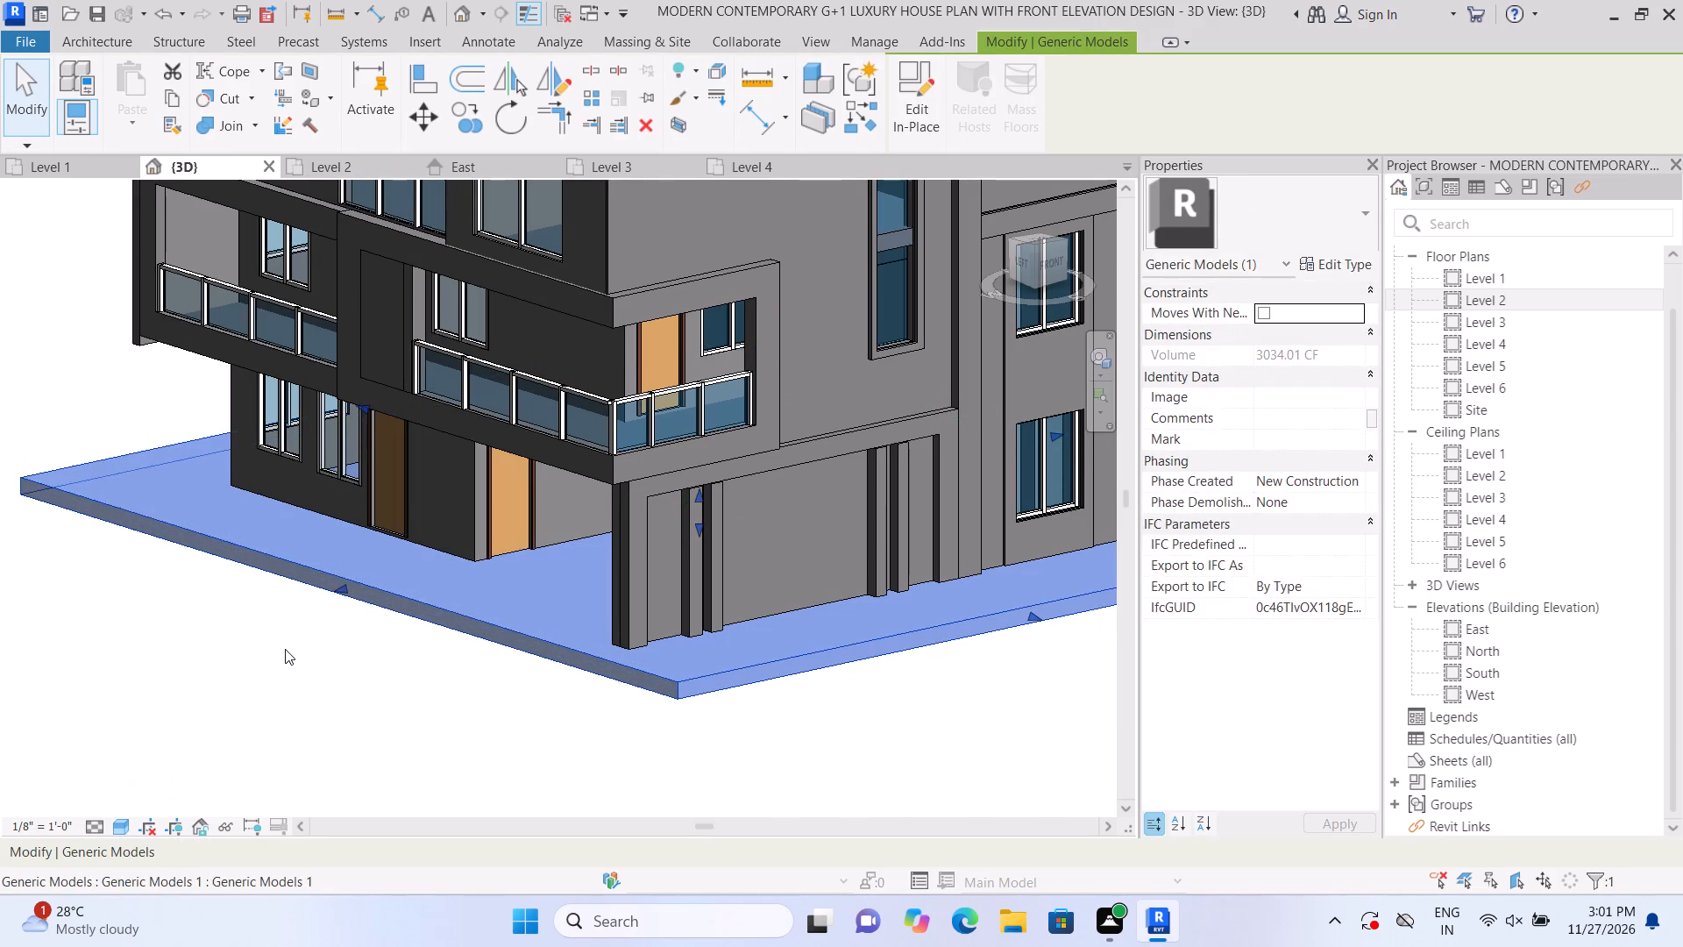
left_click(285, 649)
Pull the back edge of the ground slab inward, closer to the house's rear wall.
scroll(285, 649, "down", 1)
left_click(220, 545)
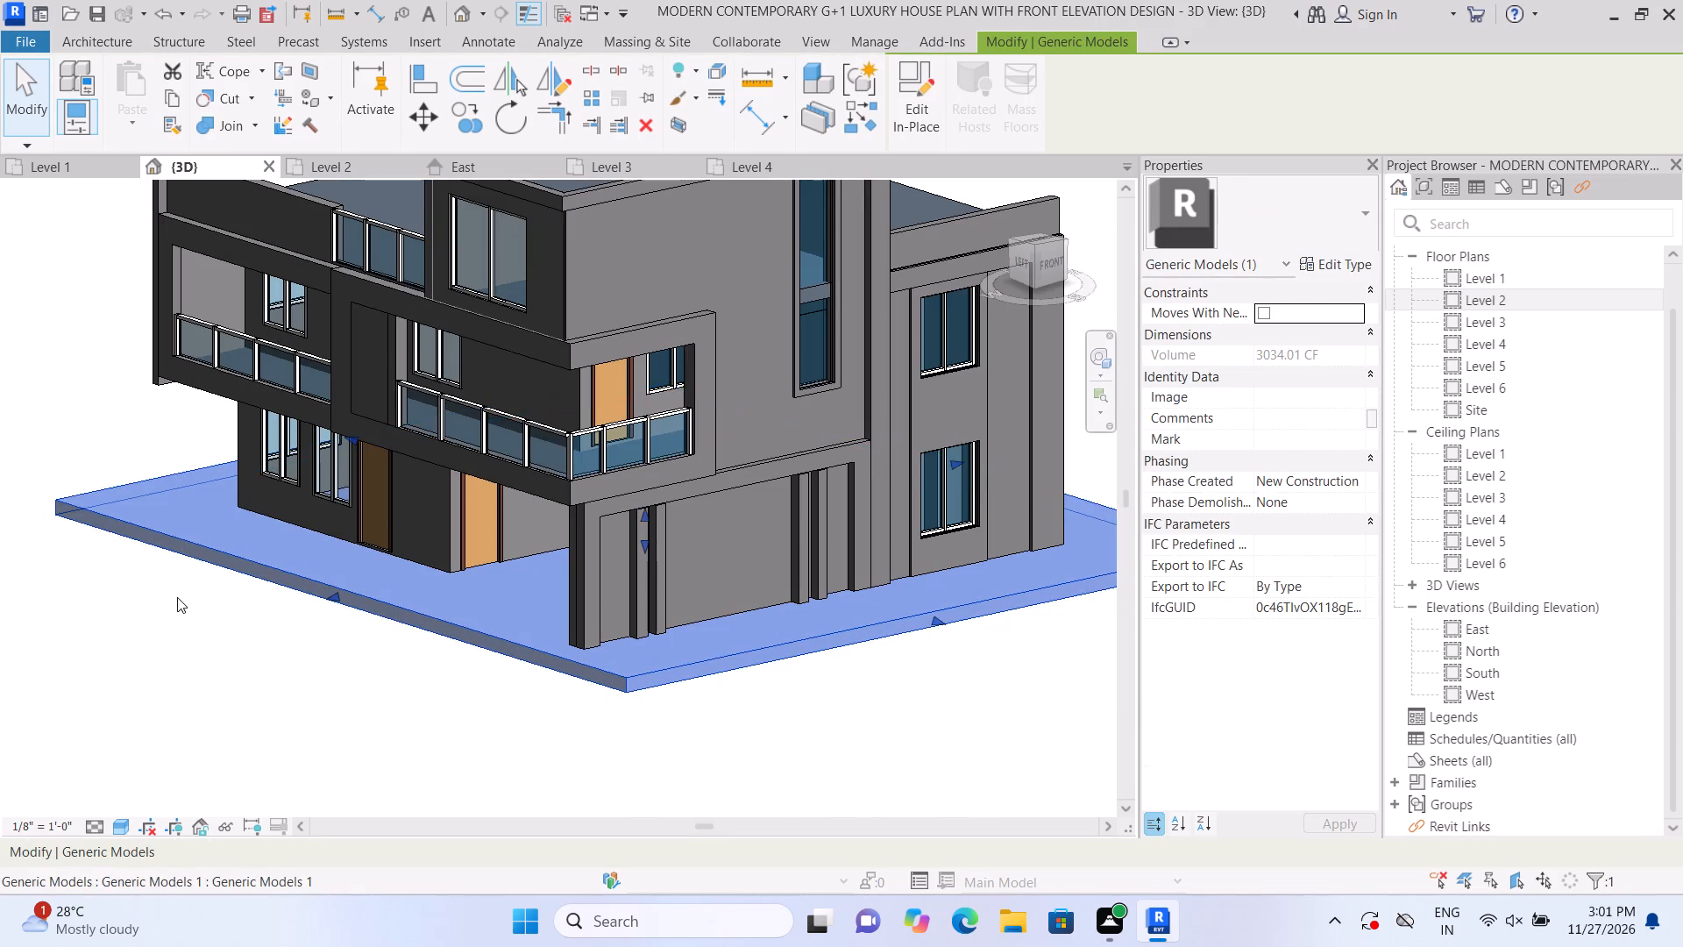
middle_click_drag(153, 603, 449, 633)
scroll(306, 630, "up", 1)
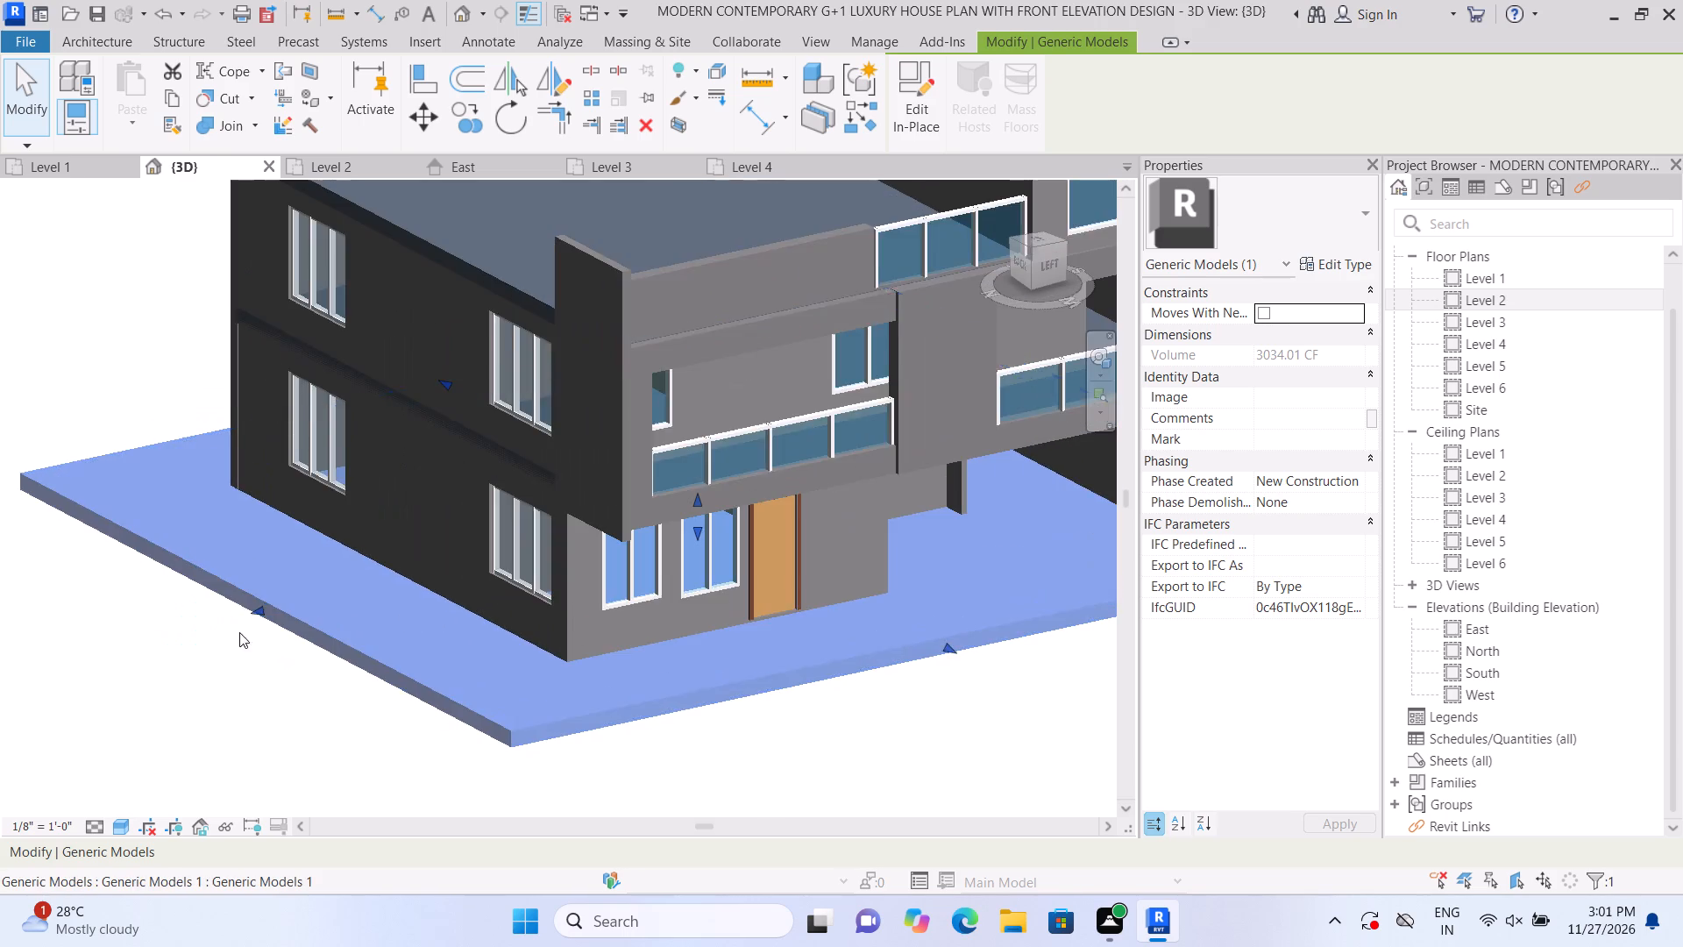
left_click_drag(255, 609, 332, 570)
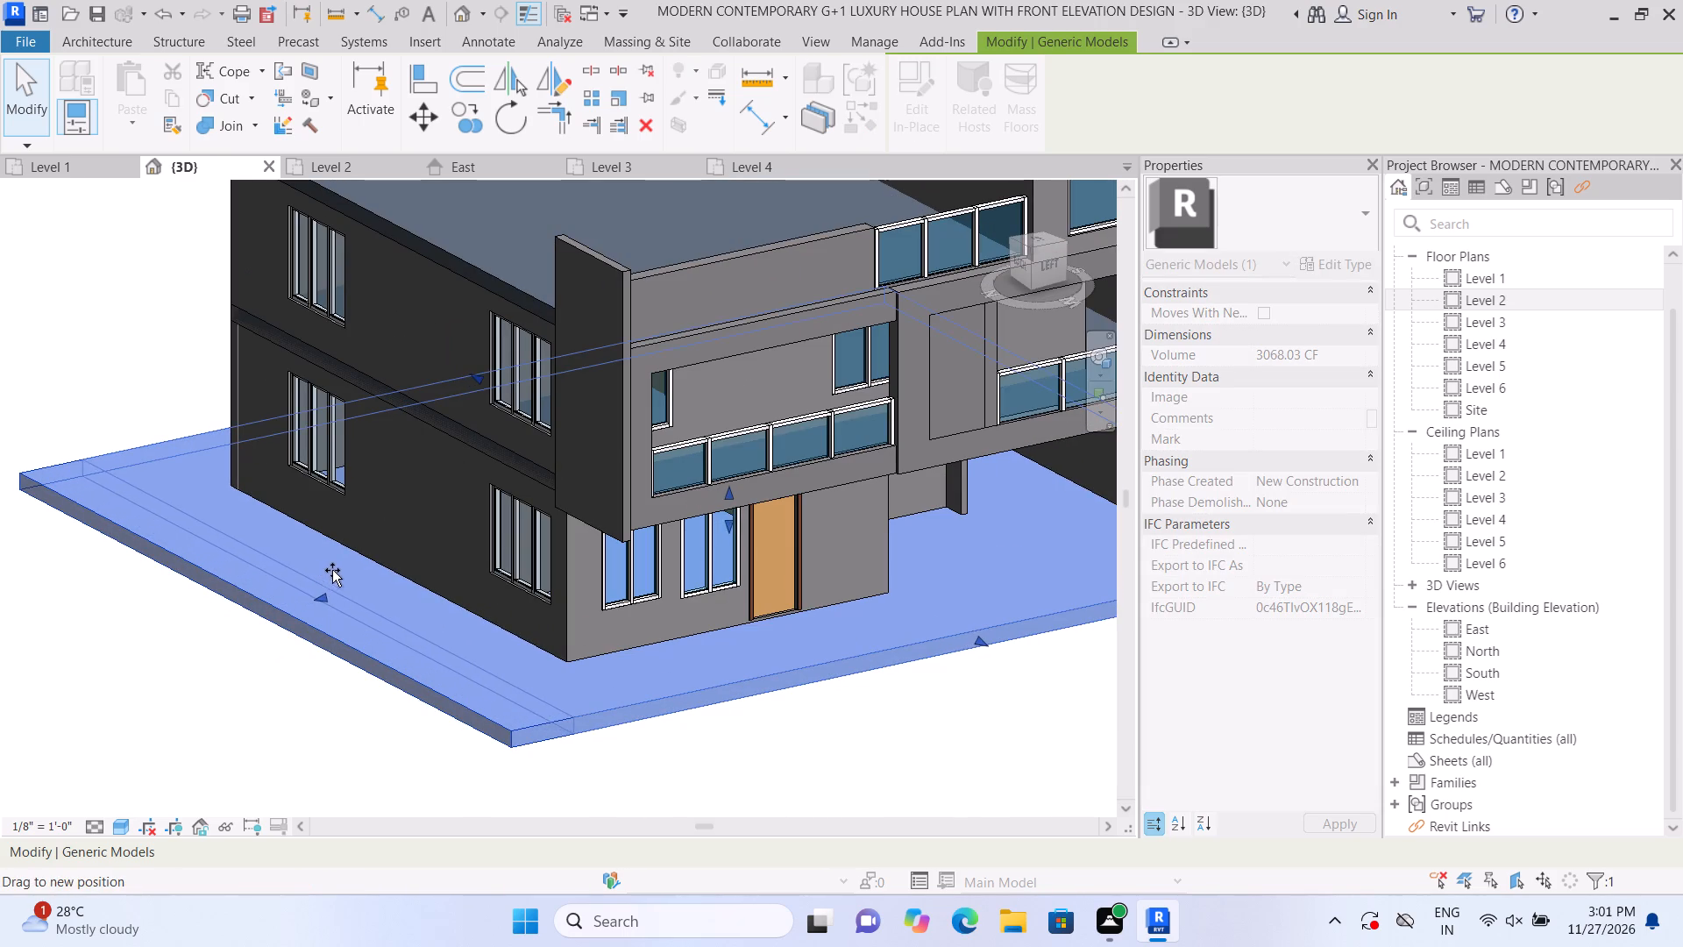
left_click_drag(332, 570, 333, 568)
Pull the right-side edge of the ground slab inward, closer to the house's right wall, and deselect the slab.
middle_click_drag(225, 661, 255, 673)
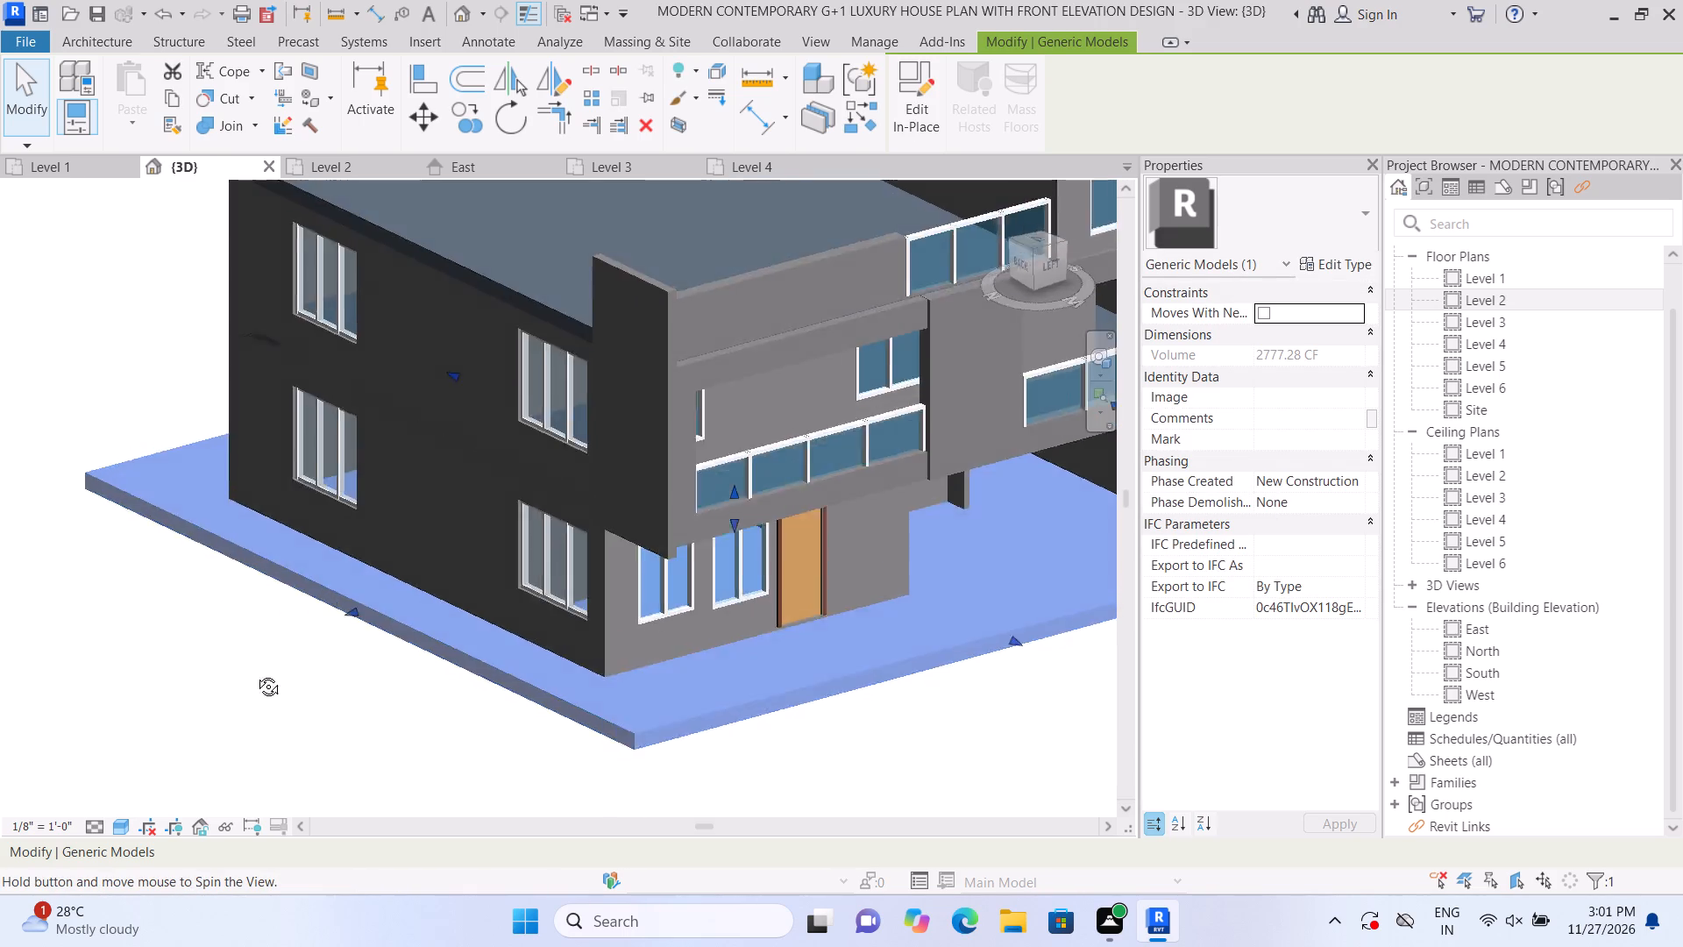
middle_click_drag(255, 673, 521, 658)
scroll(522, 658, "up", 1)
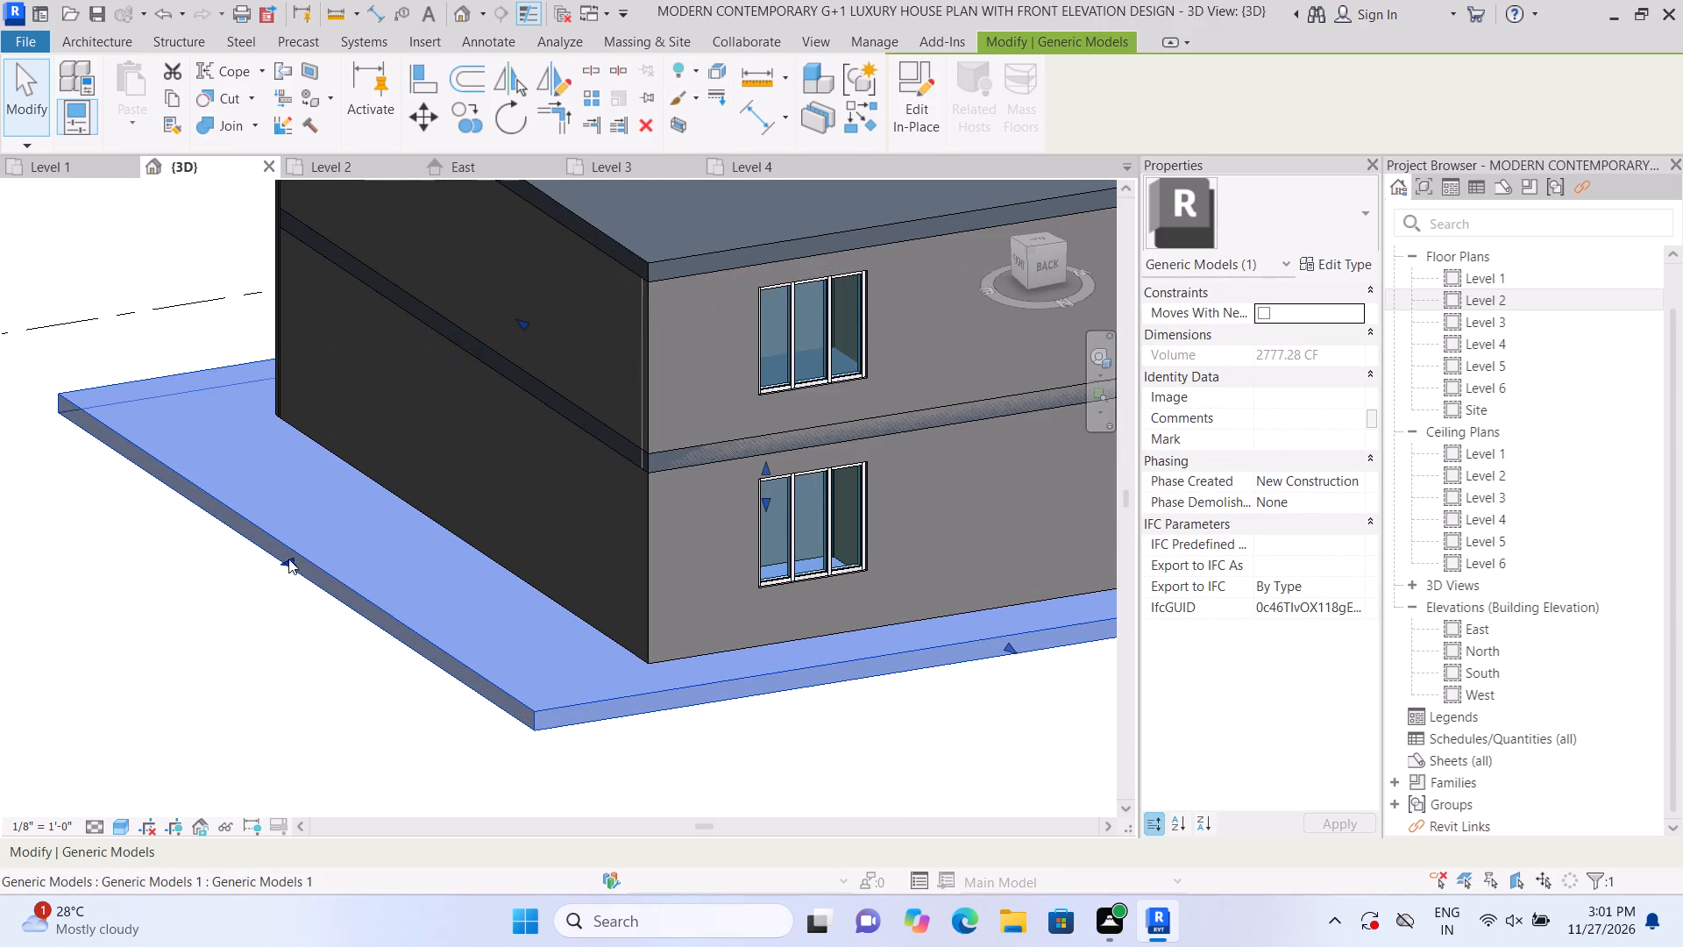
left_click_drag(283, 559, 374, 519)
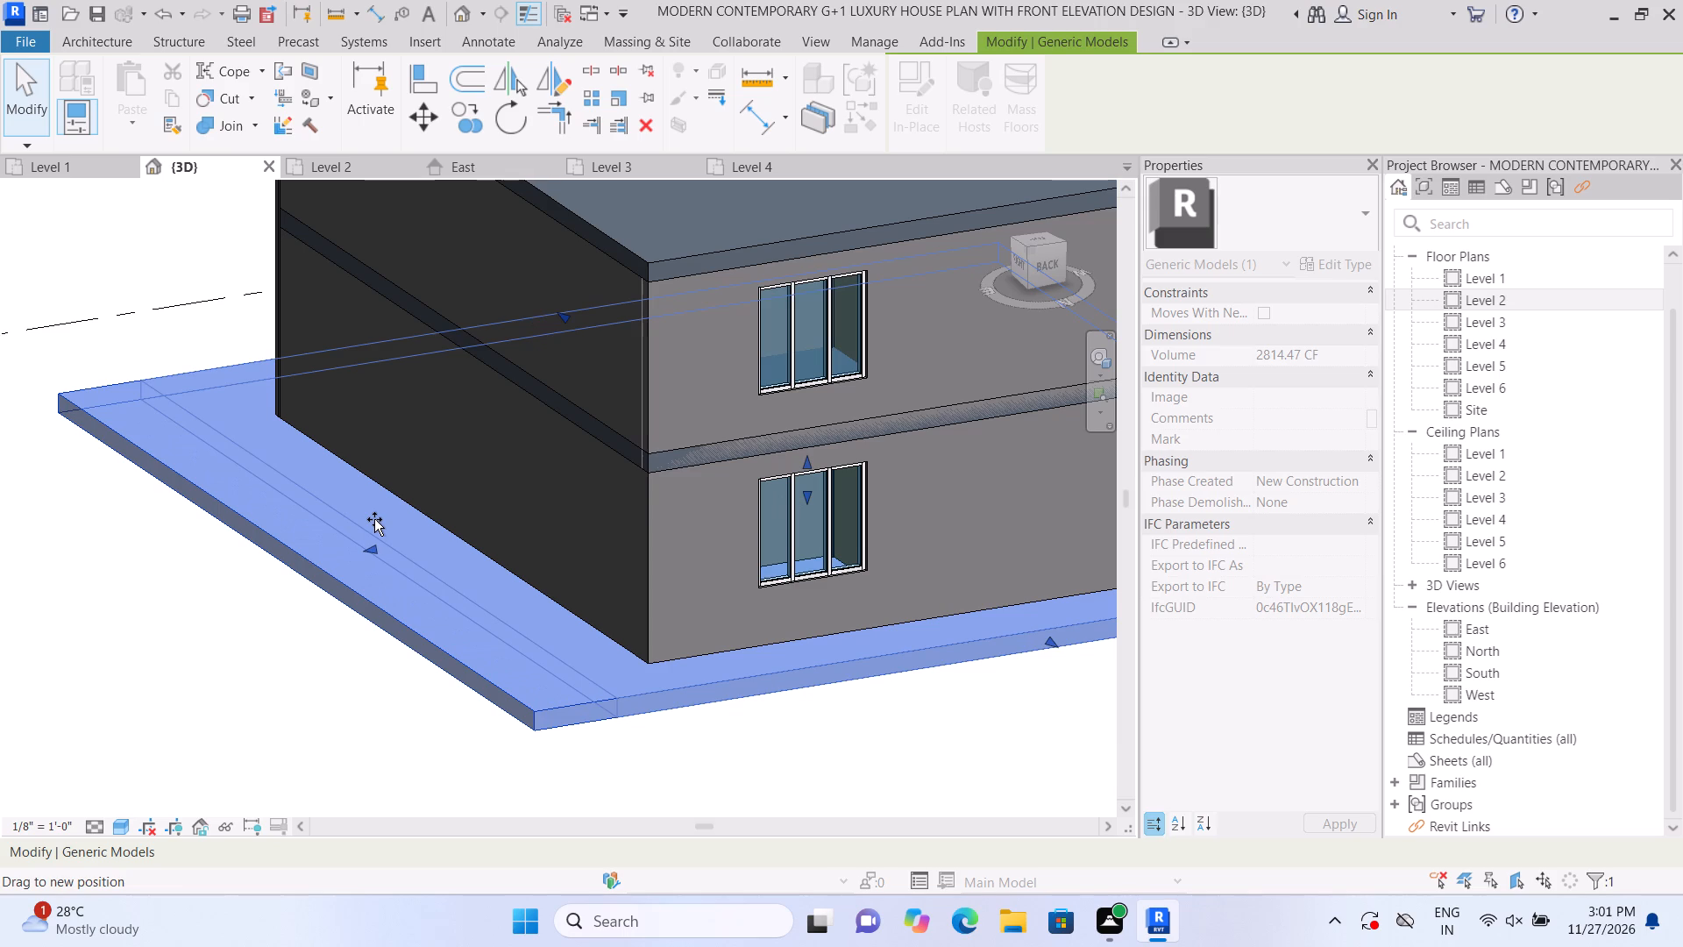
left_click_drag(374, 519, 371, 522)
left_click(273, 613)
Examine the house and its trimmed ground slab from all around, ending on the left-front corner.
middle_click_drag(291, 634, 212, 655, "shift")
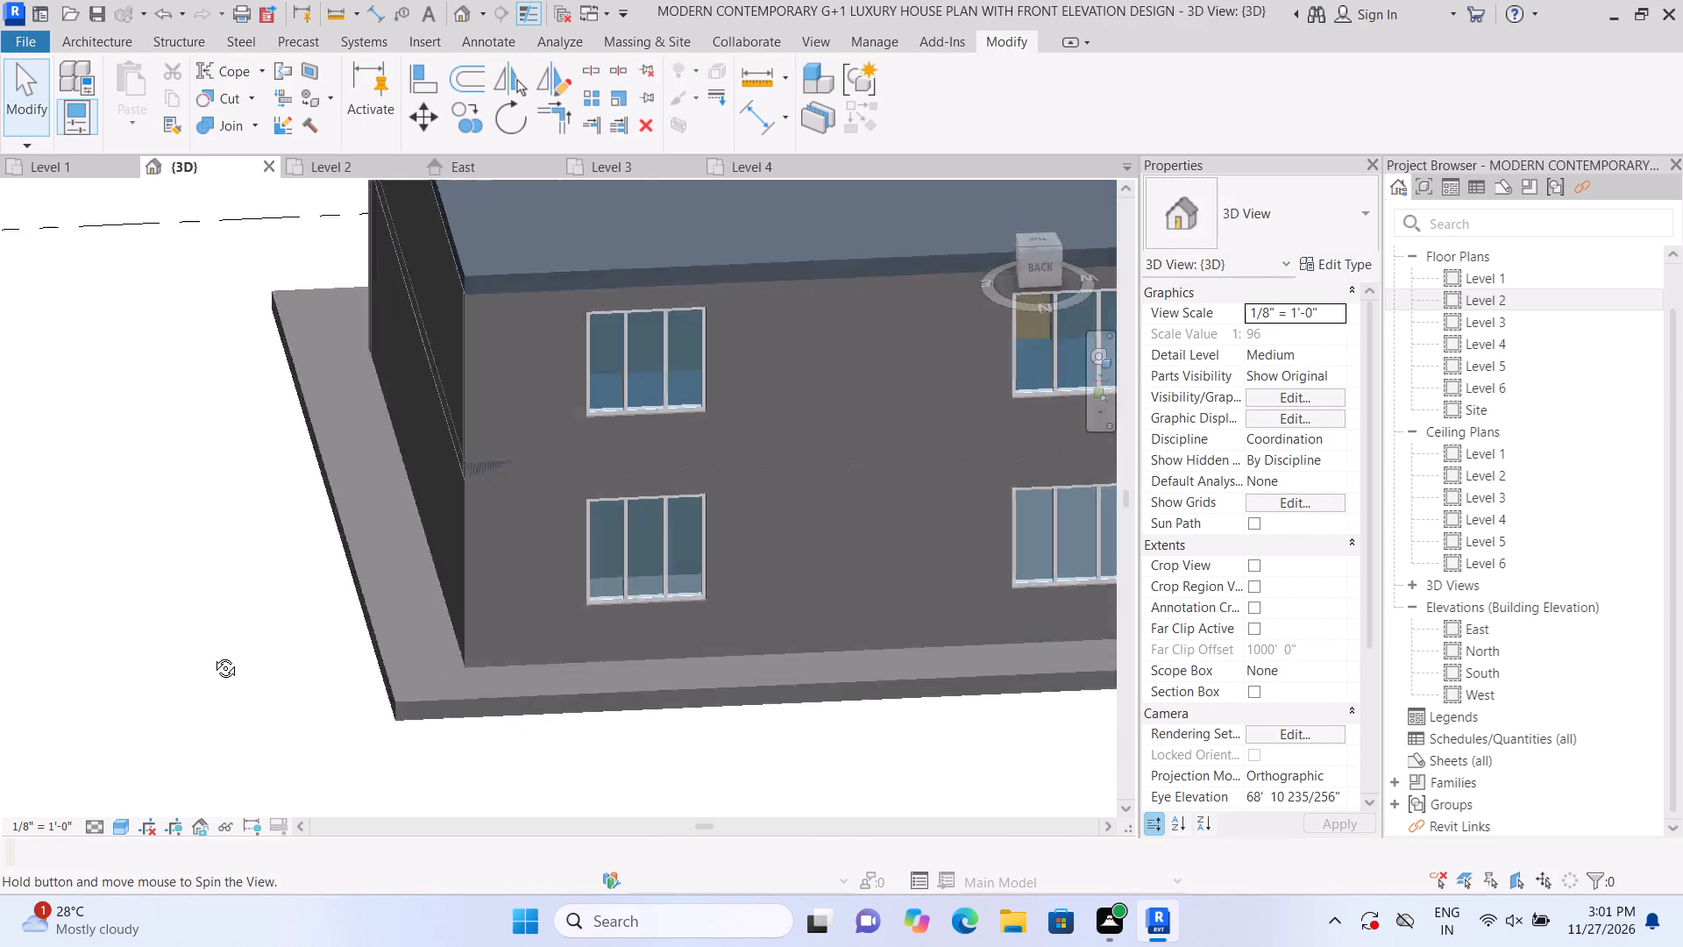
middle_click_drag(212, 655, 0, 581, "shift")
scroll(210, 671, "down", 2)
middle_click_drag(309, 714, 238, 730, "shift")
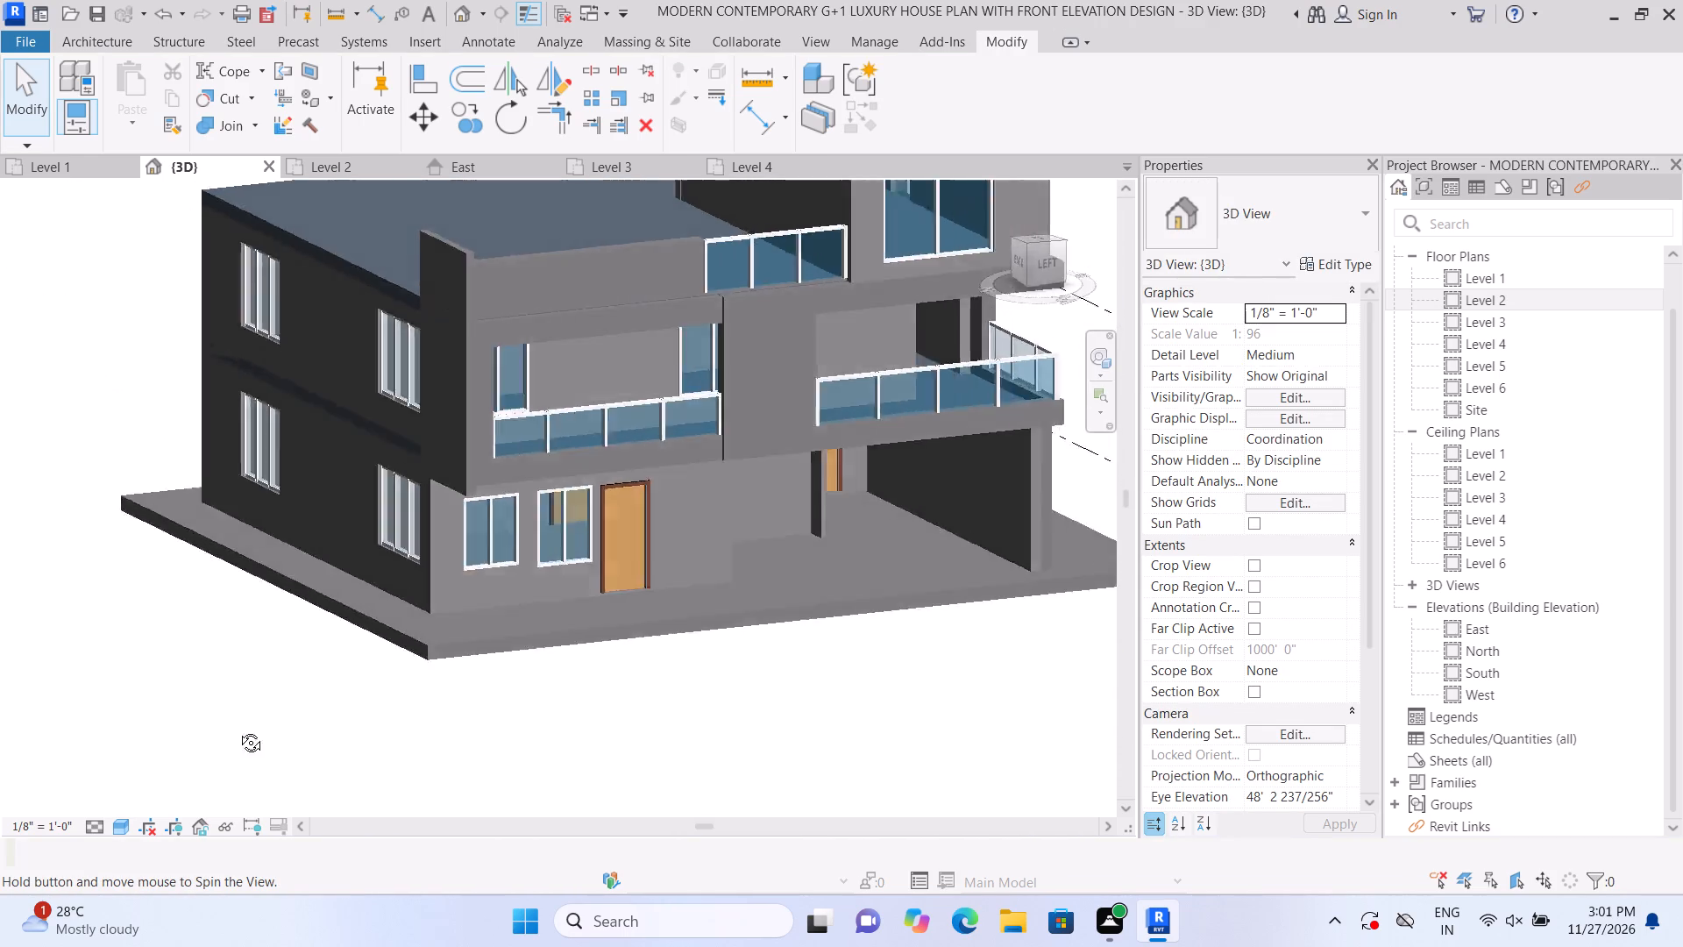
middle_click_drag(238, 730, 67, 703, "shift")
scroll(176, 768, "down", 2)
middle_click_drag(215, 759, 181, 761)
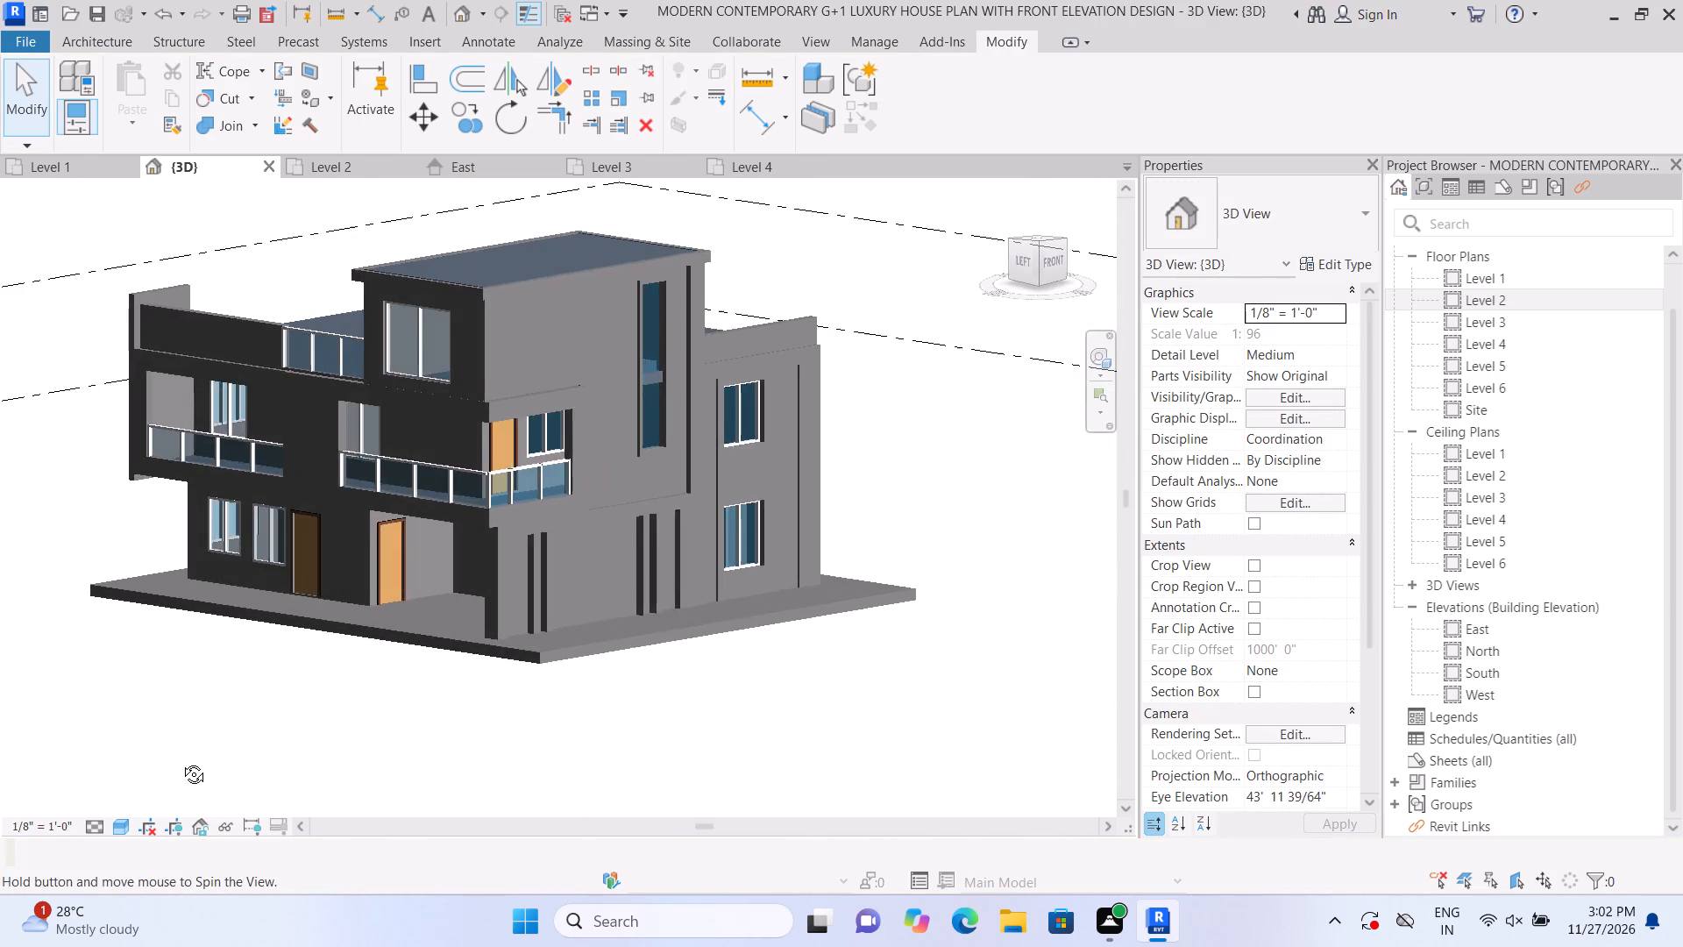
middle_click_drag(181, 761, 186, 761)
scroll(187, 761, "up", 2, "shift")
scroll(246, 758, "up", 1)
middle_click_drag(245, 758, 204, 765)
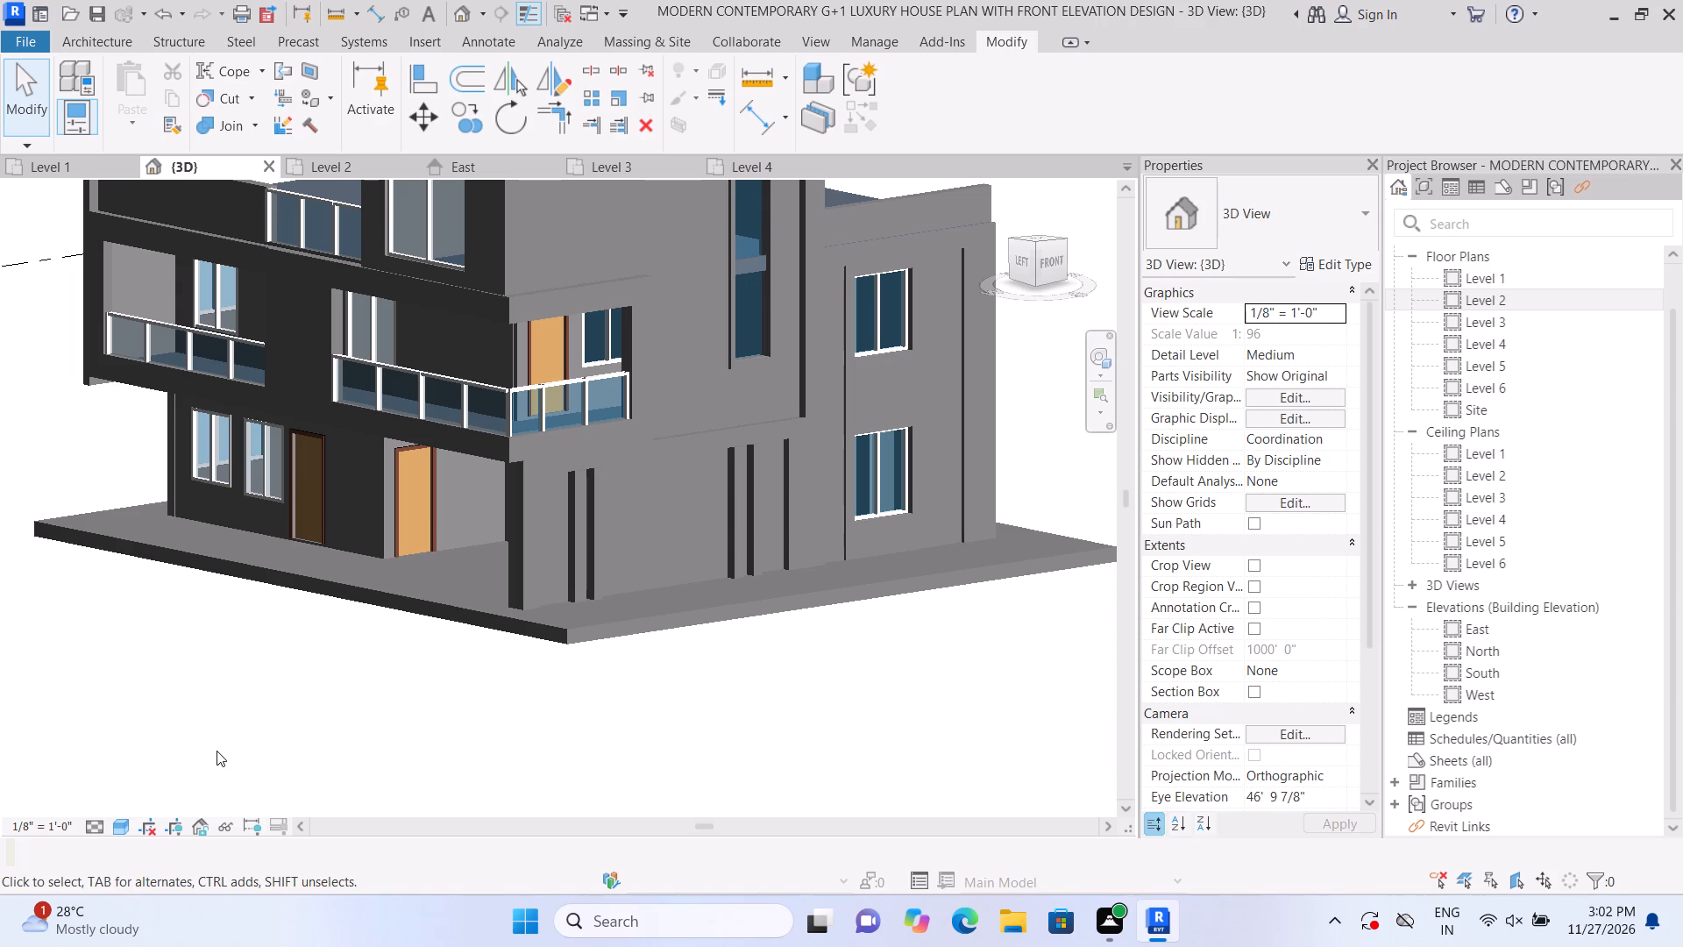
scroll(333, 779, "up", 2)
scroll(388, 741, "down", 4)
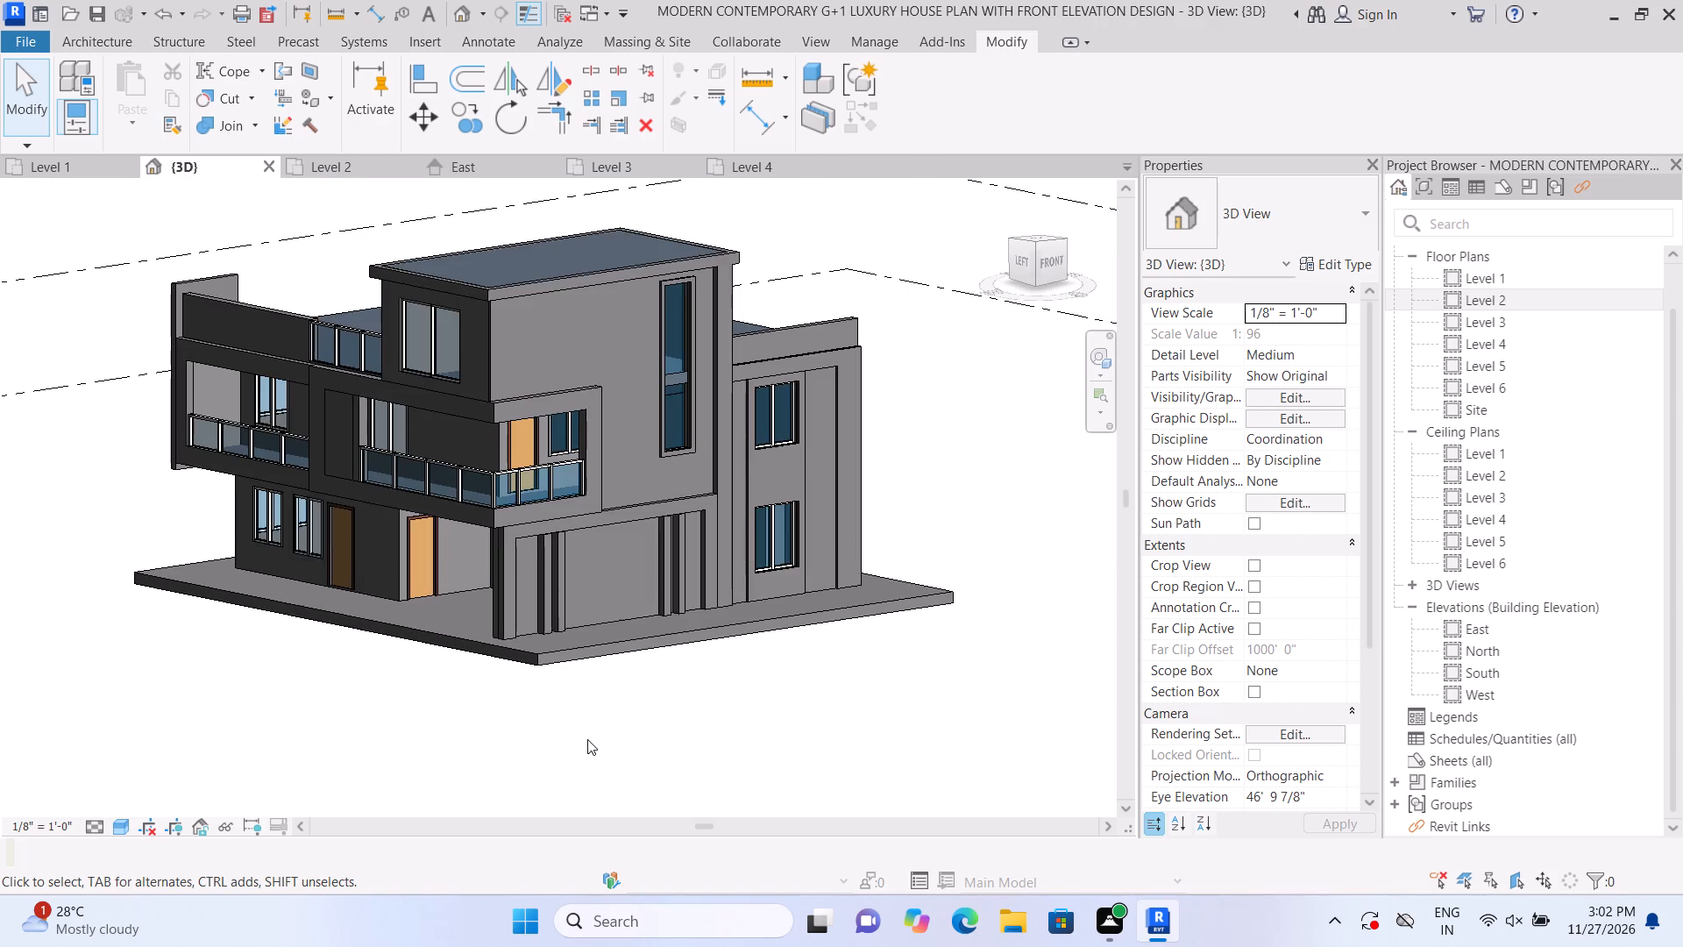
scroll(587, 739, "up", 1)
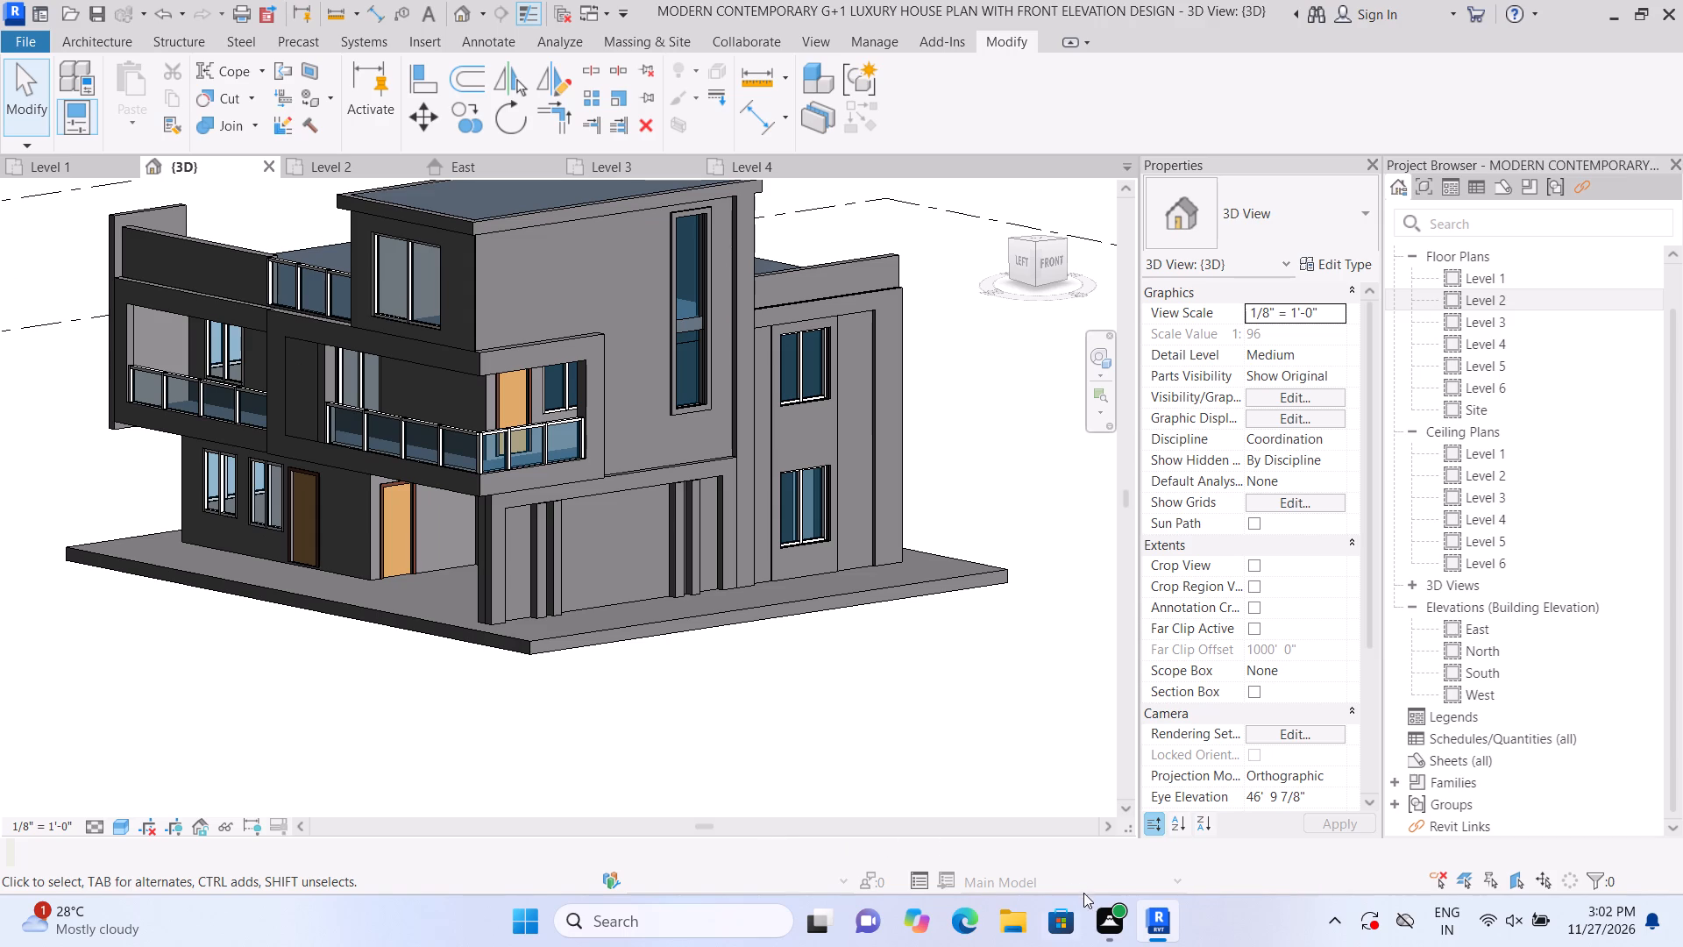
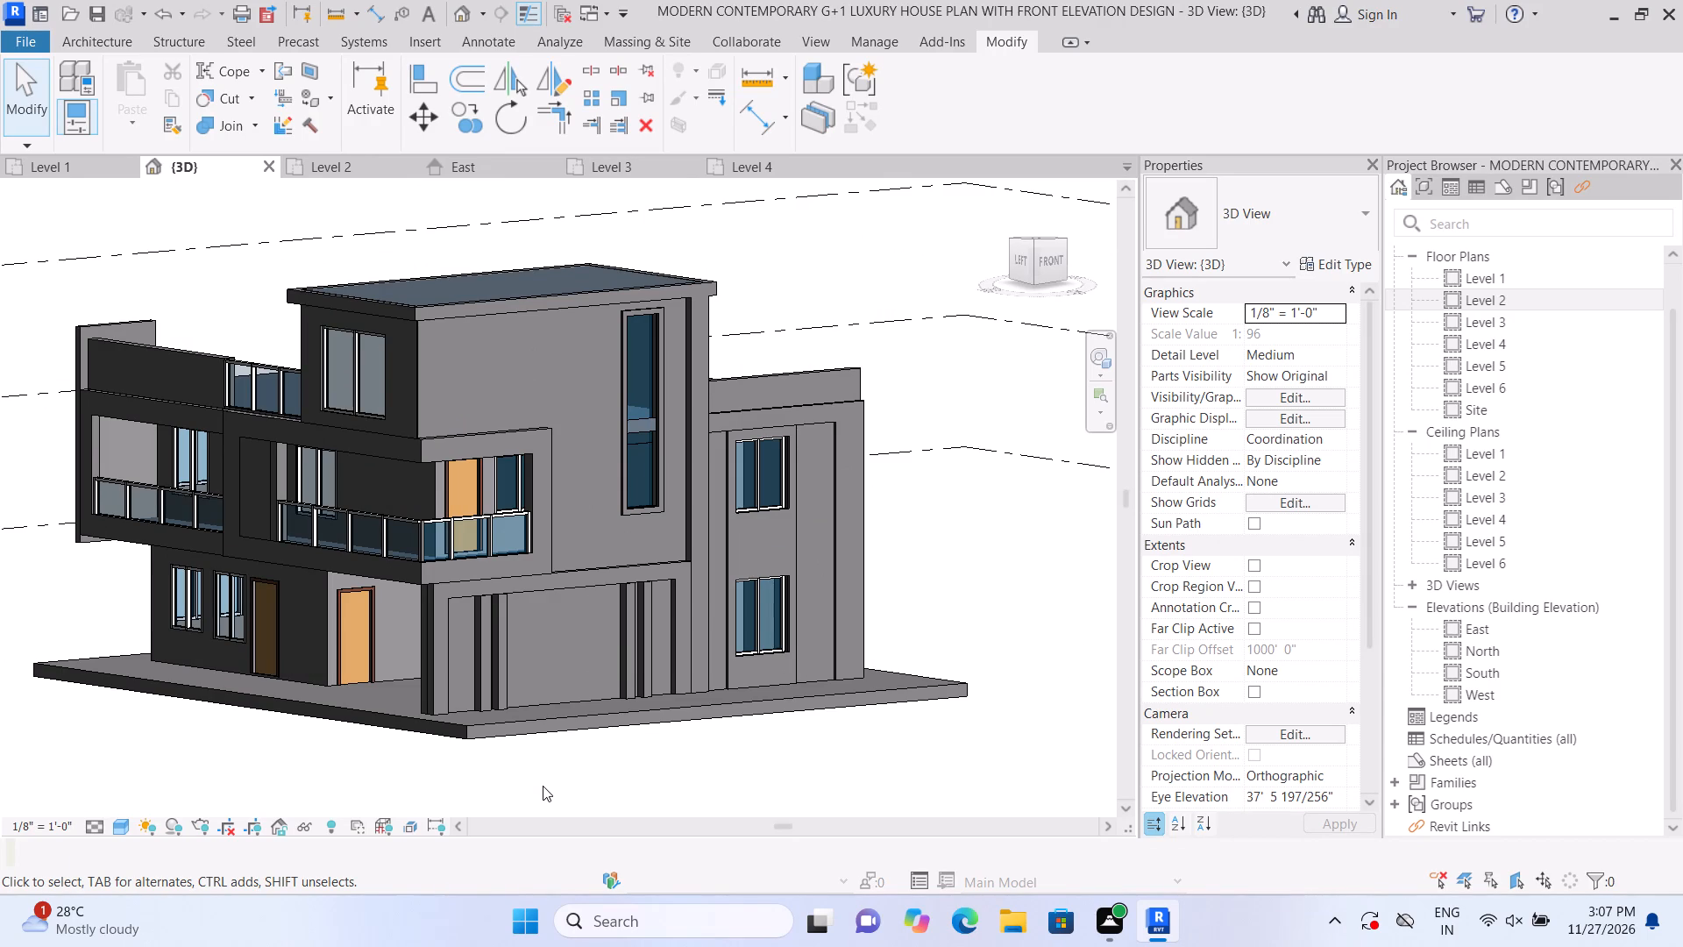
Examine the house and trimmed ground slab from the left-front corner, both close up and as a whole.
scroll(568, 769, "up", 1)
middle_click_drag(568, 769, 518, 777, "shift")
middle_click_drag(518, 777, 522, 776, "shift")
scroll(600, 758, "down", 2)
scroll(586, 784, "up", 3)
middle_click_drag(551, 782, 614, 779, "shift")
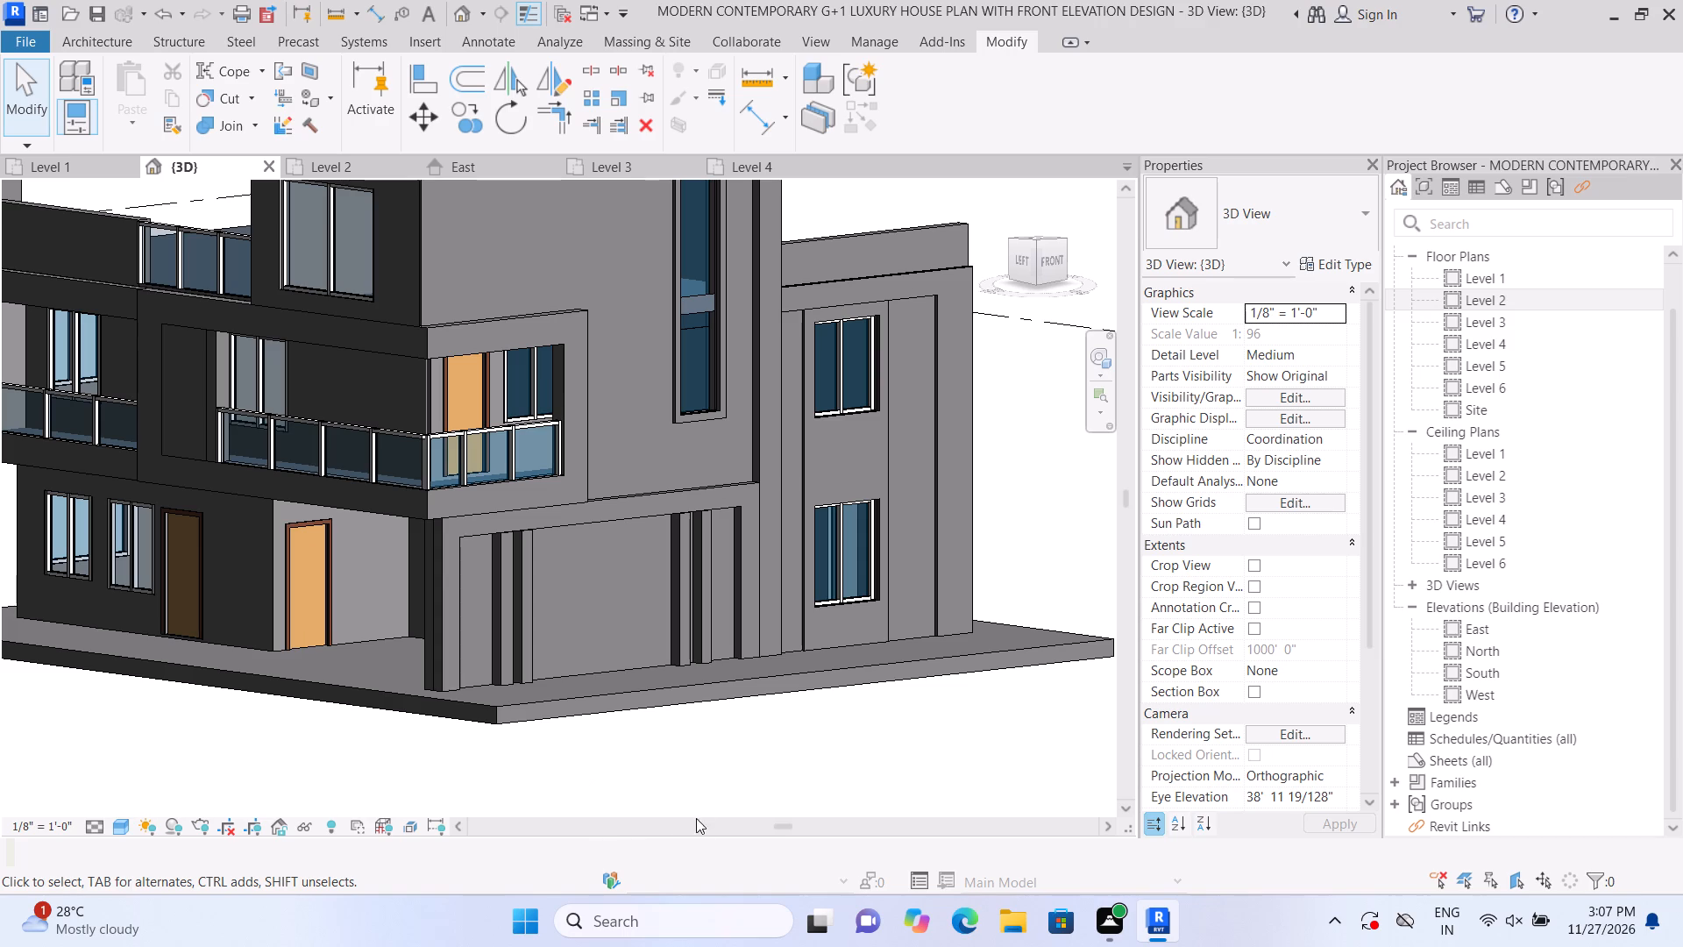
scroll(715, 805, "down", 3)
scroll(750, 787, "up", 4)
middle_click_drag(770, 751, 763, 756)
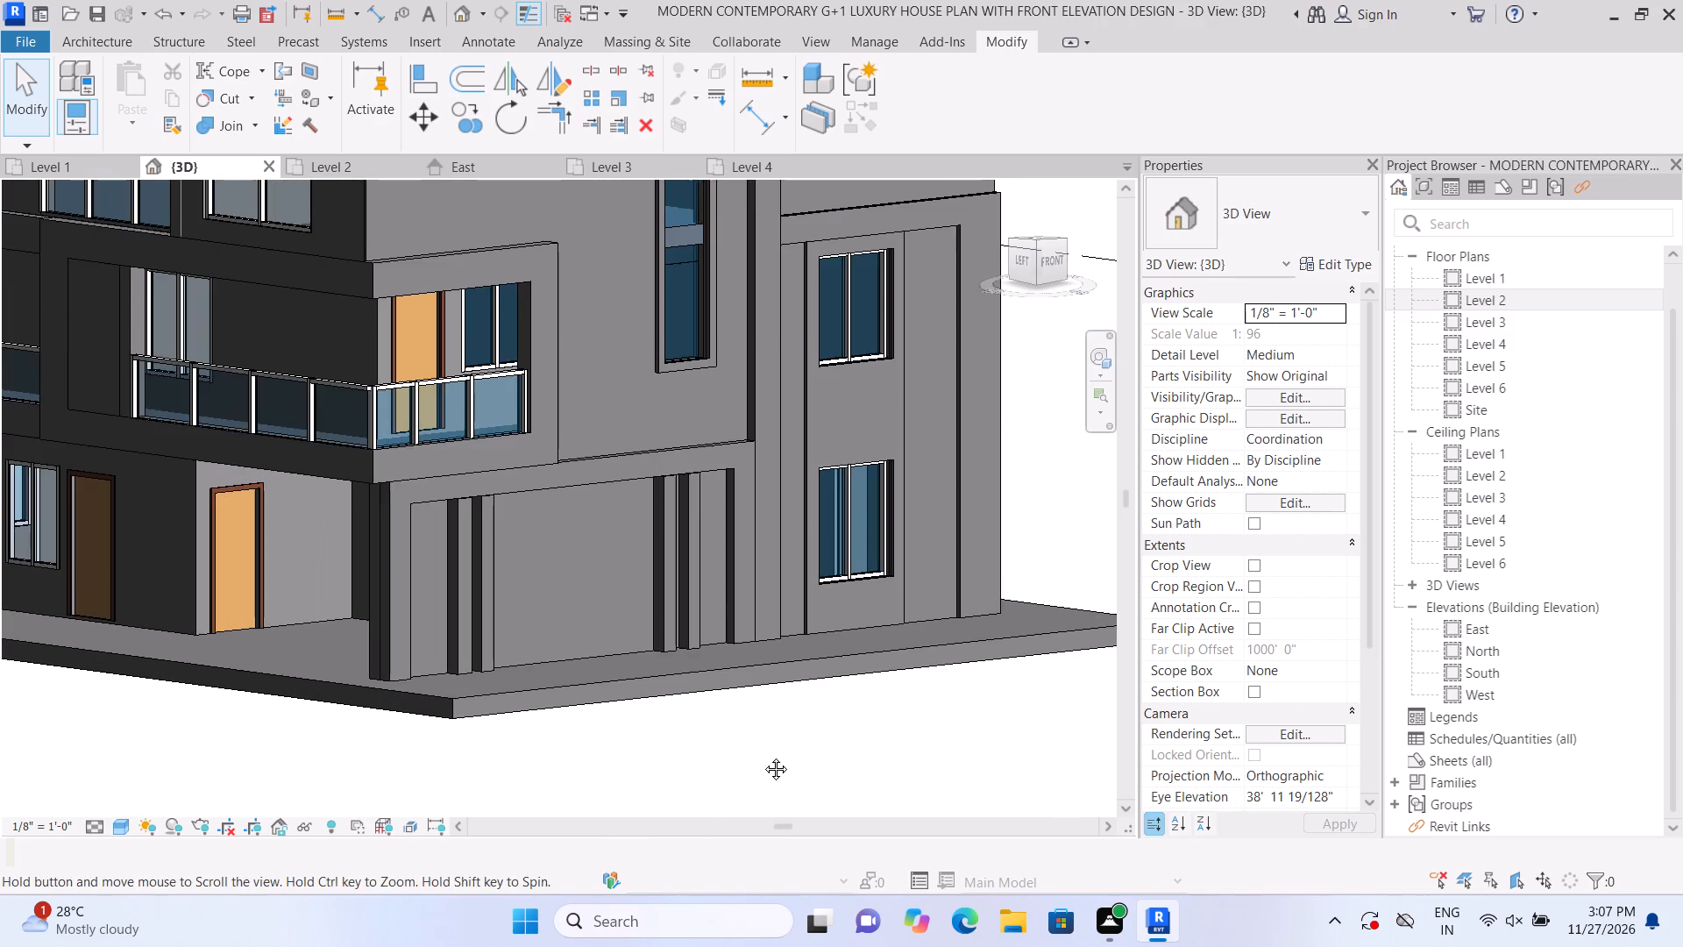
middle_click_drag(763, 756, 721, 773)
scroll(729, 754, "down", 1)
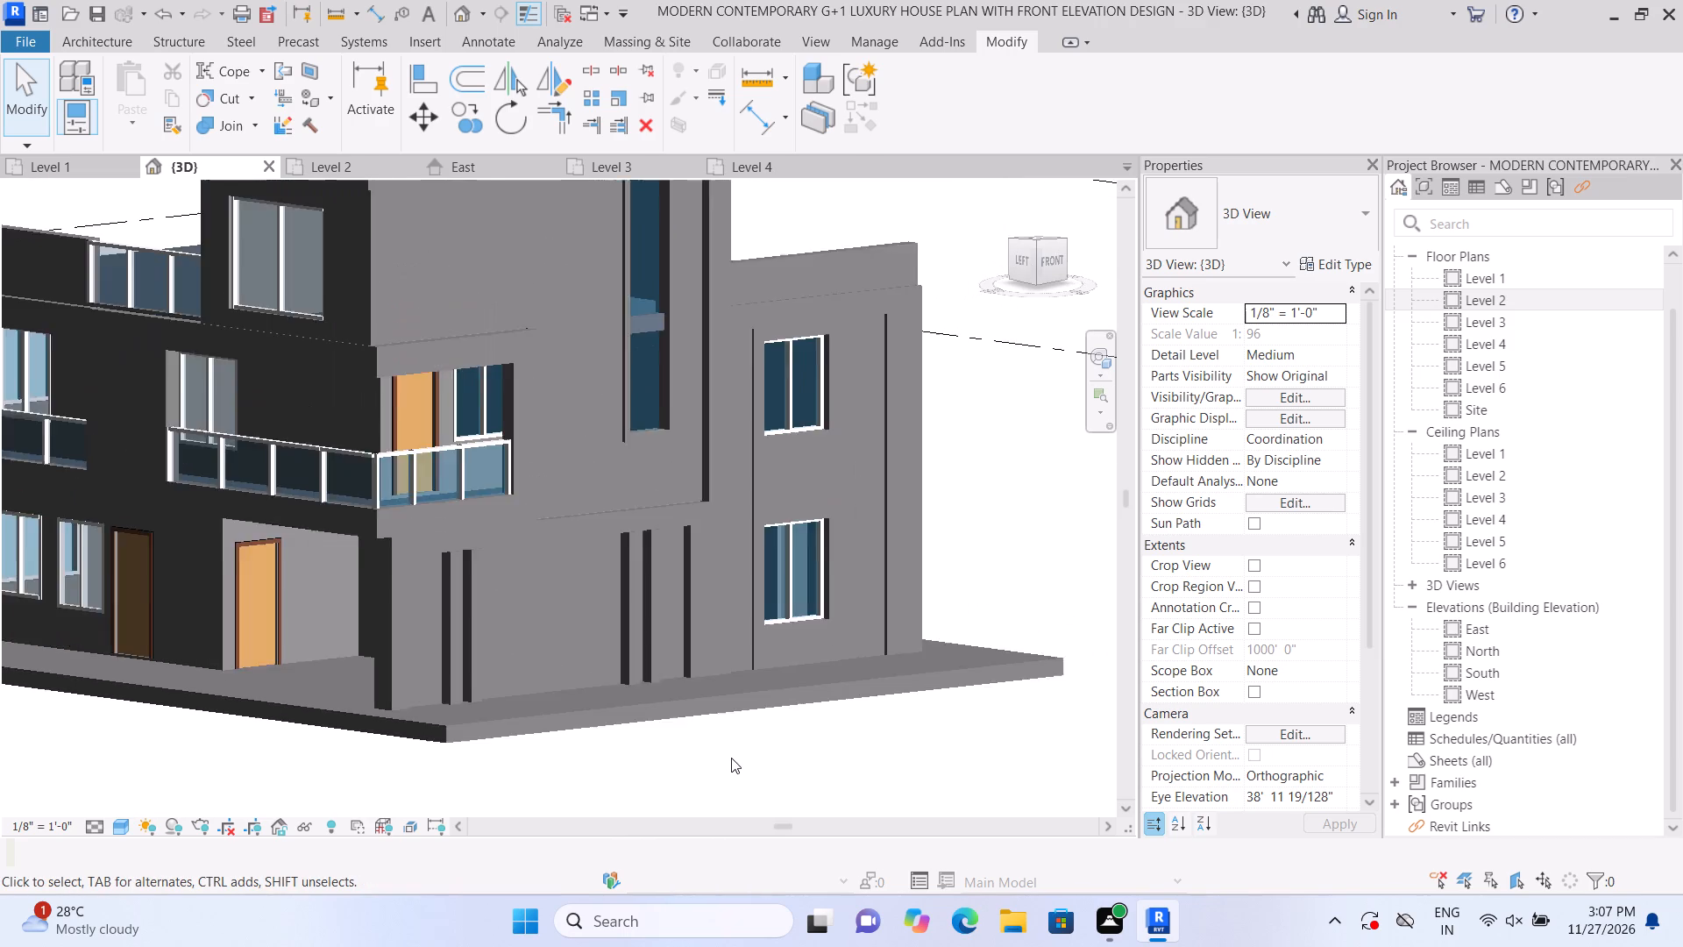
scroll(731, 758, "down", 2)
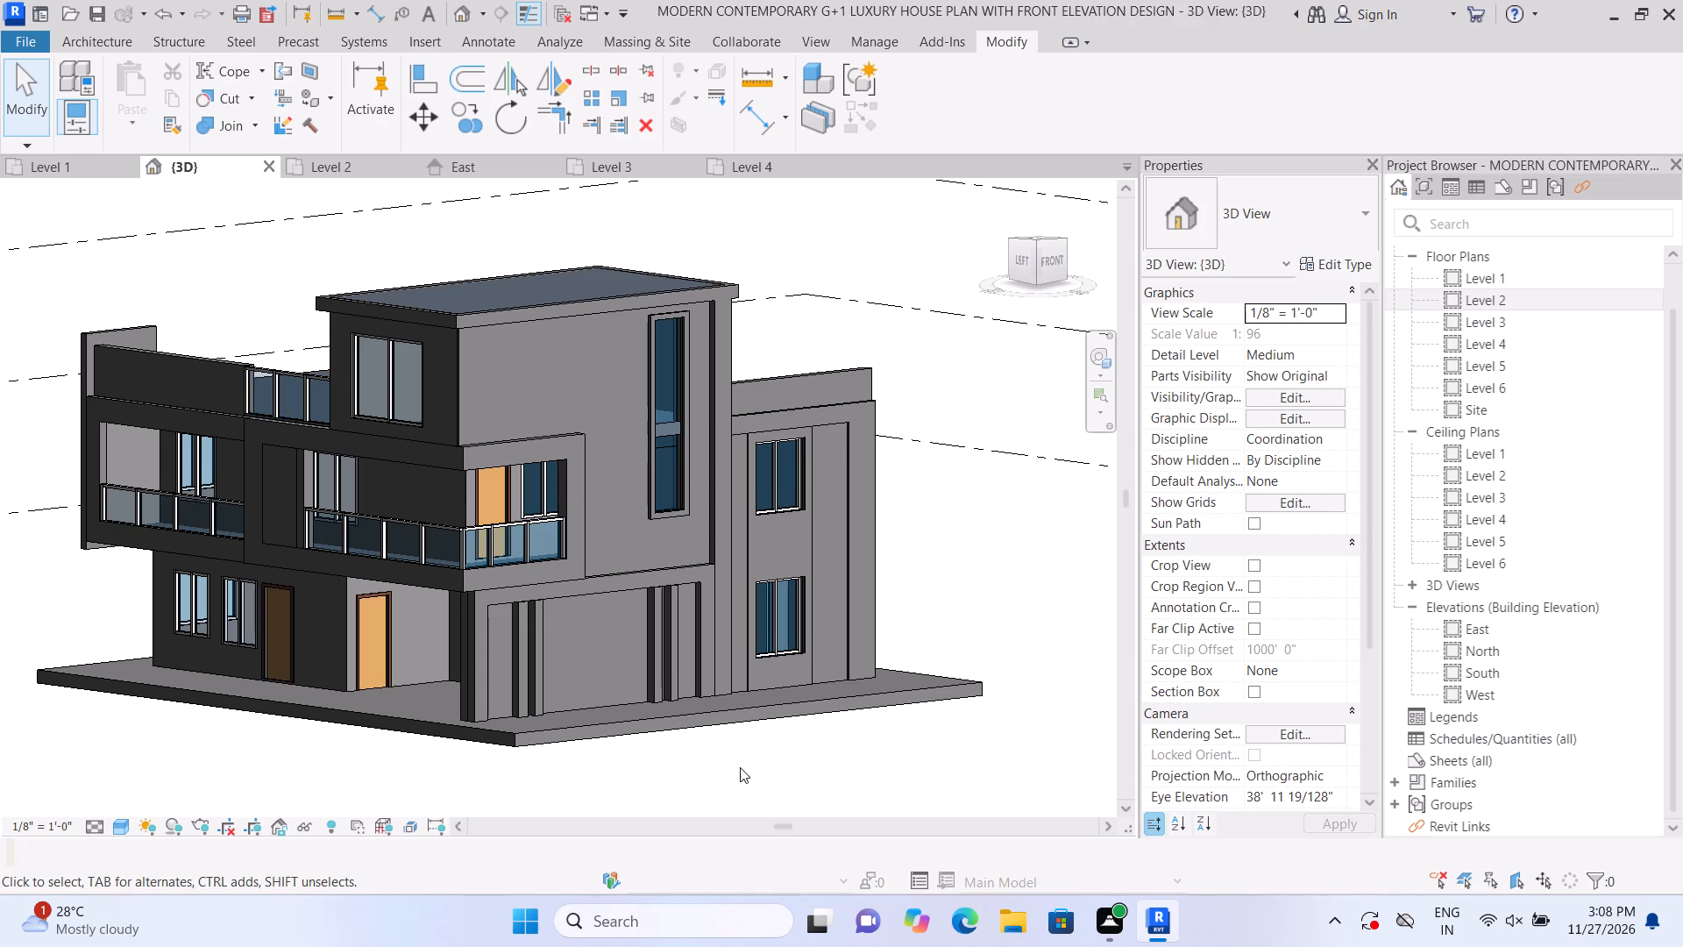
scroll(703, 775, "down", 1)
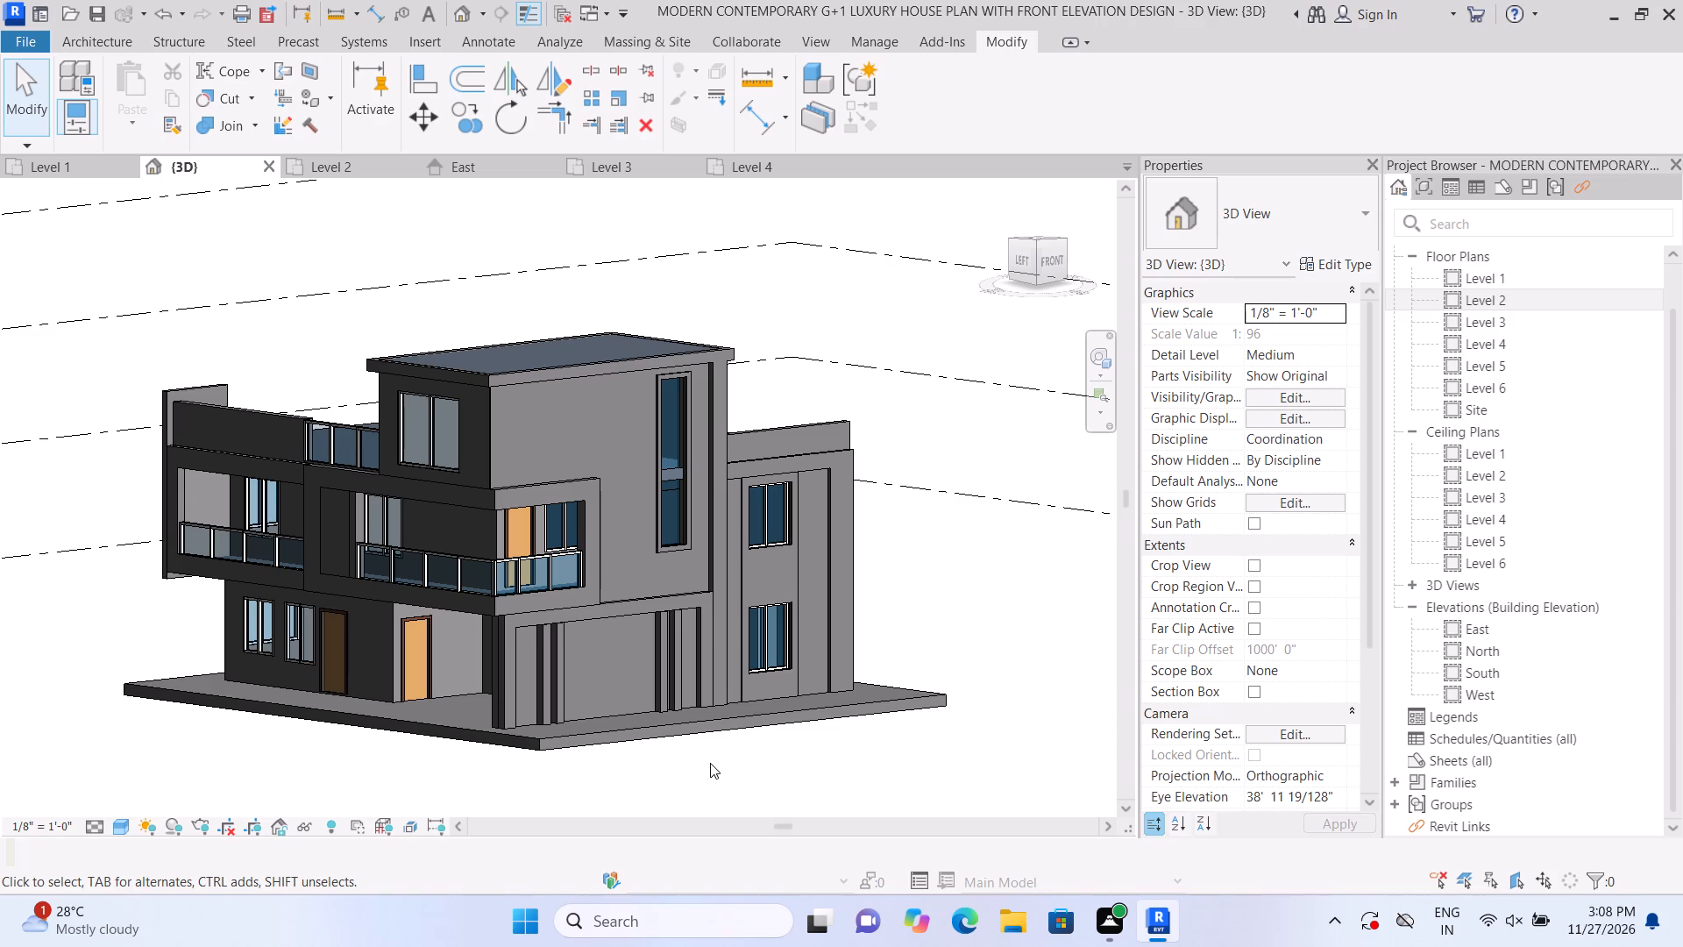
Start a new in-place model in the Generic Models category, accepting the suggested name.
scroll(711, 764, "up", 1)
middle_click_drag(219, 717, 463, 630)
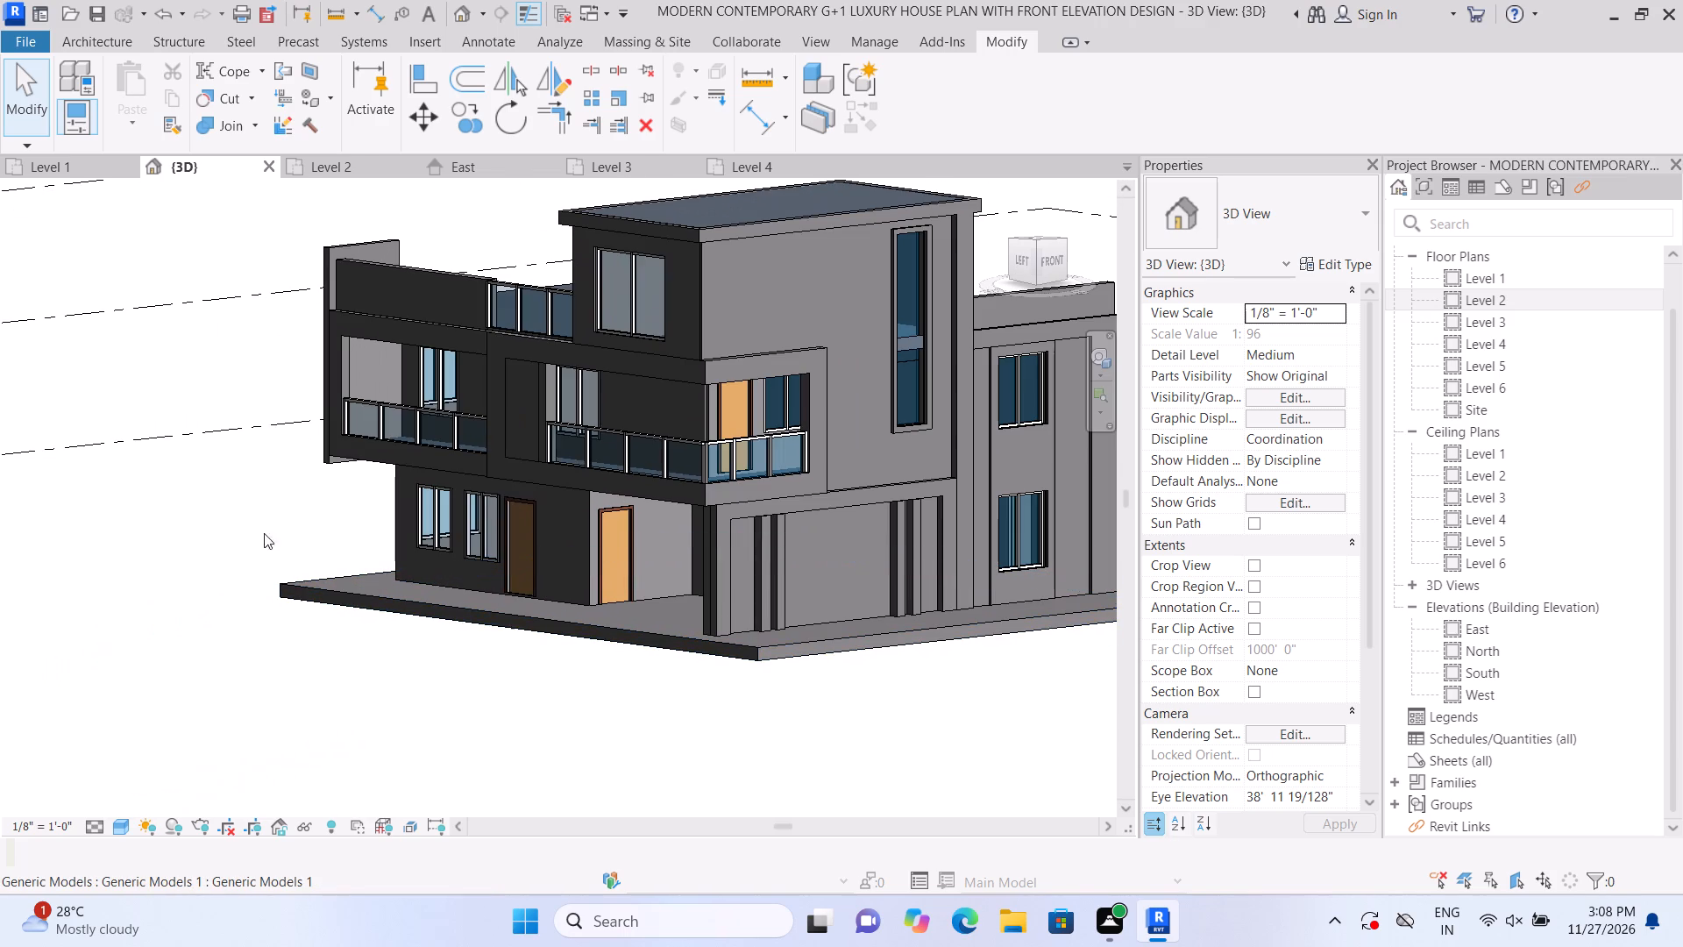
left_click(104, 41)
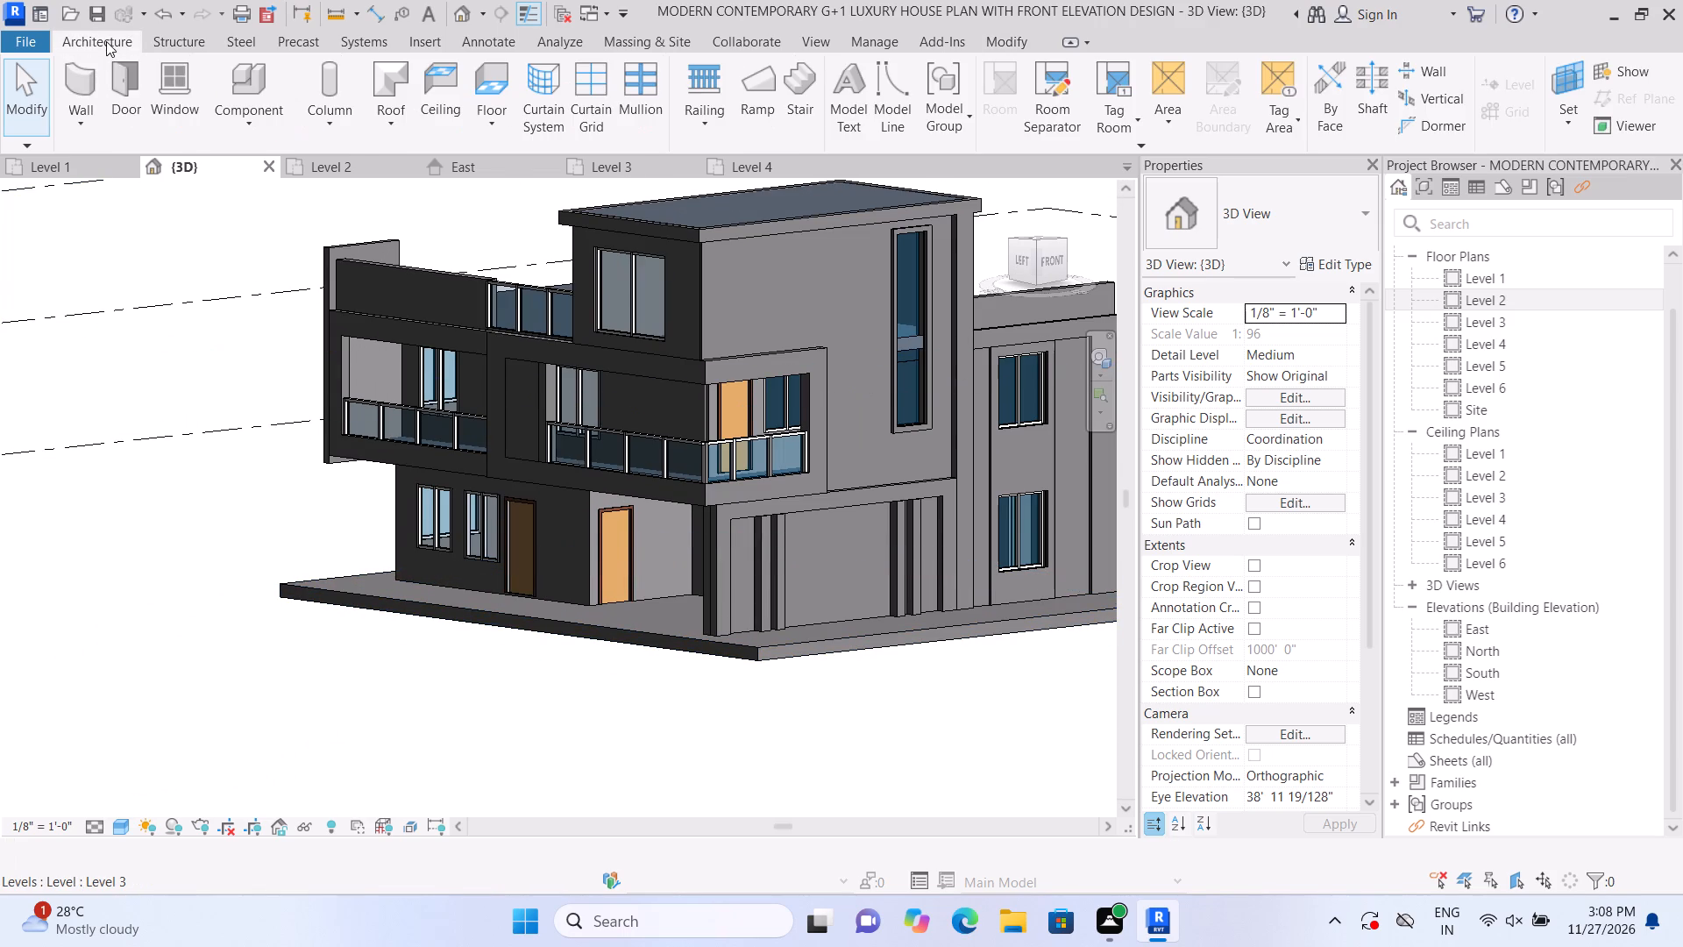
left_click(263, 125)
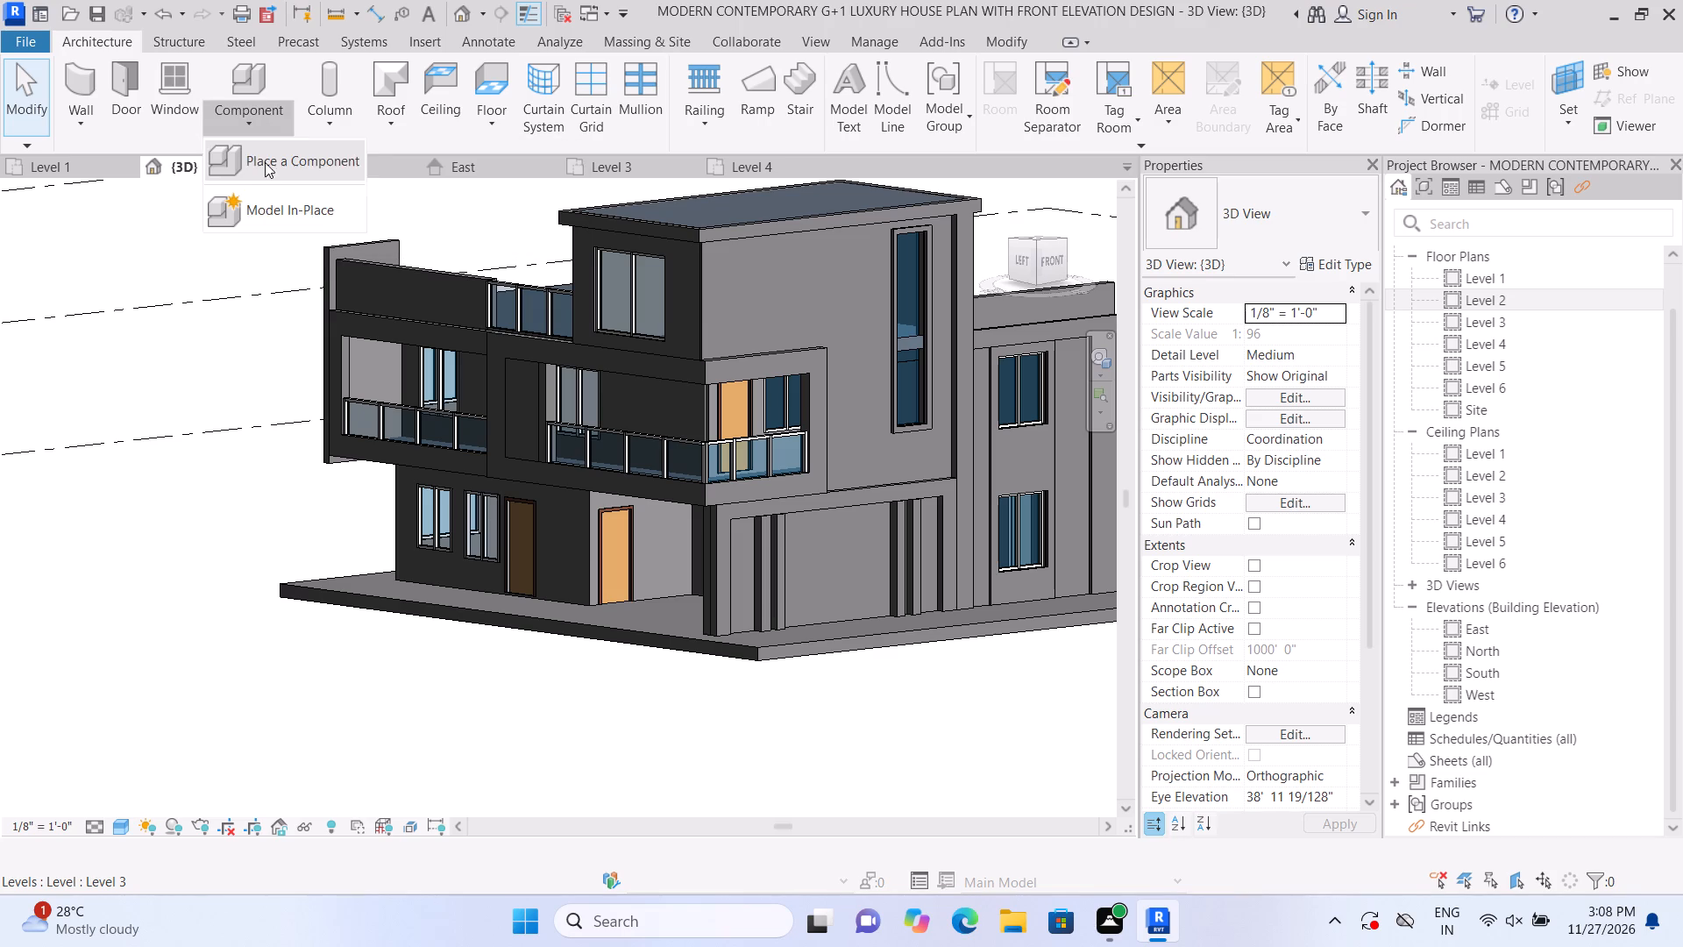
left_click(269, 201)
scroll(930, 358, "down", 3)
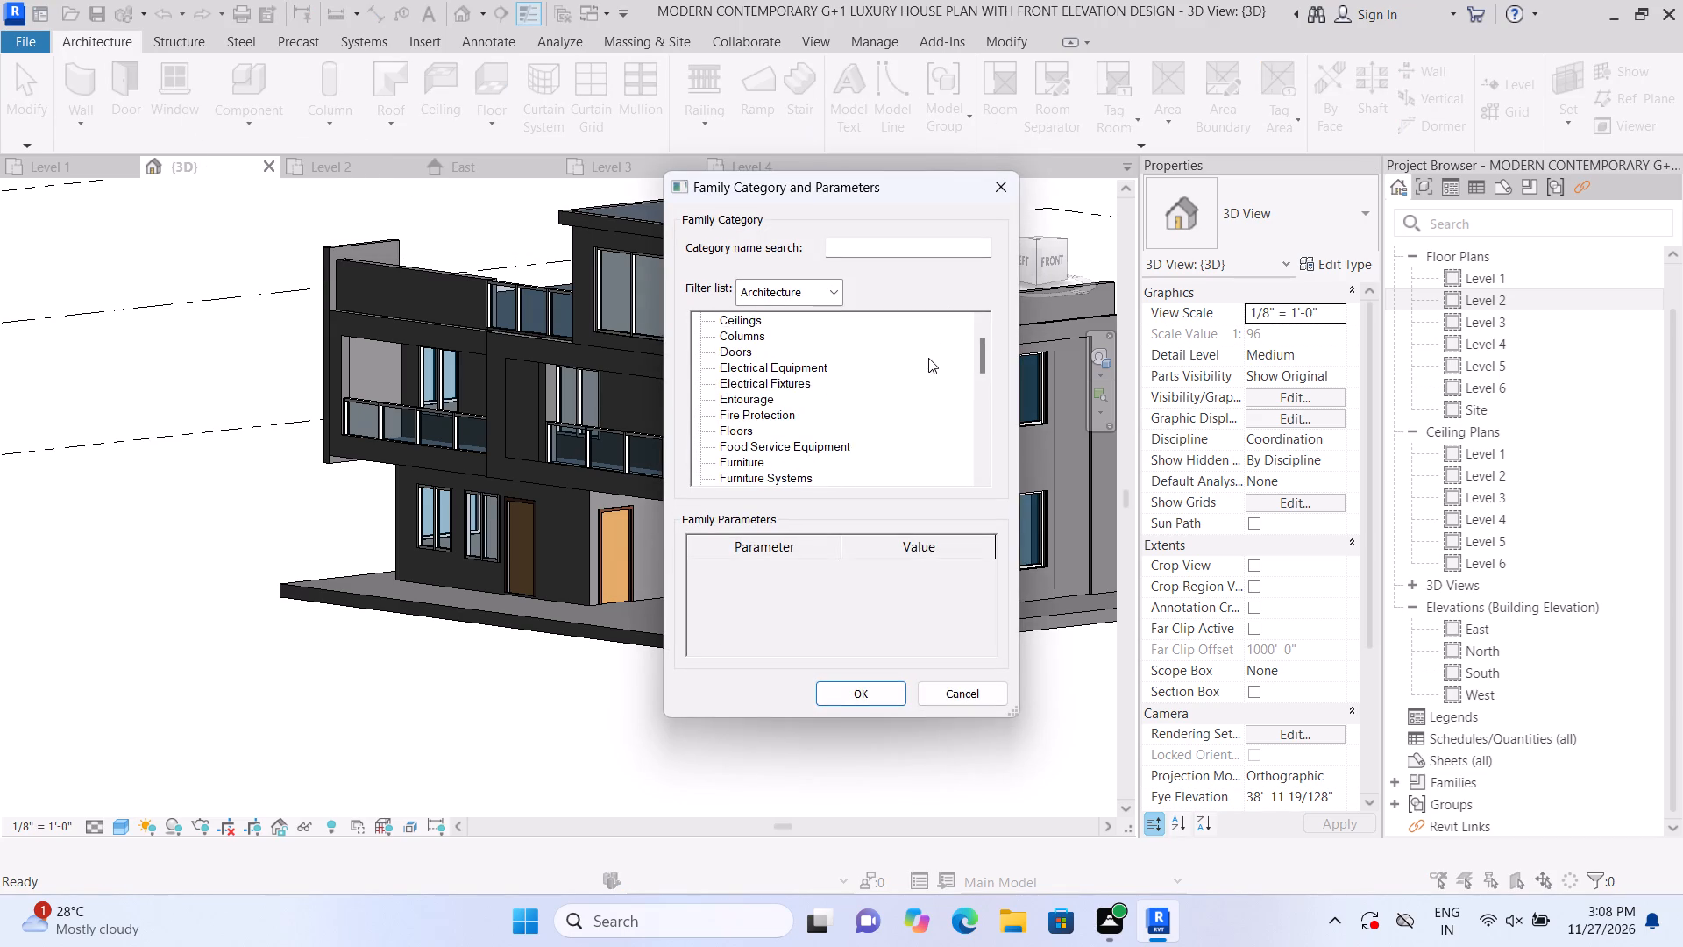
scroll(919, 359, "down", 2)
left_click(790, 445)
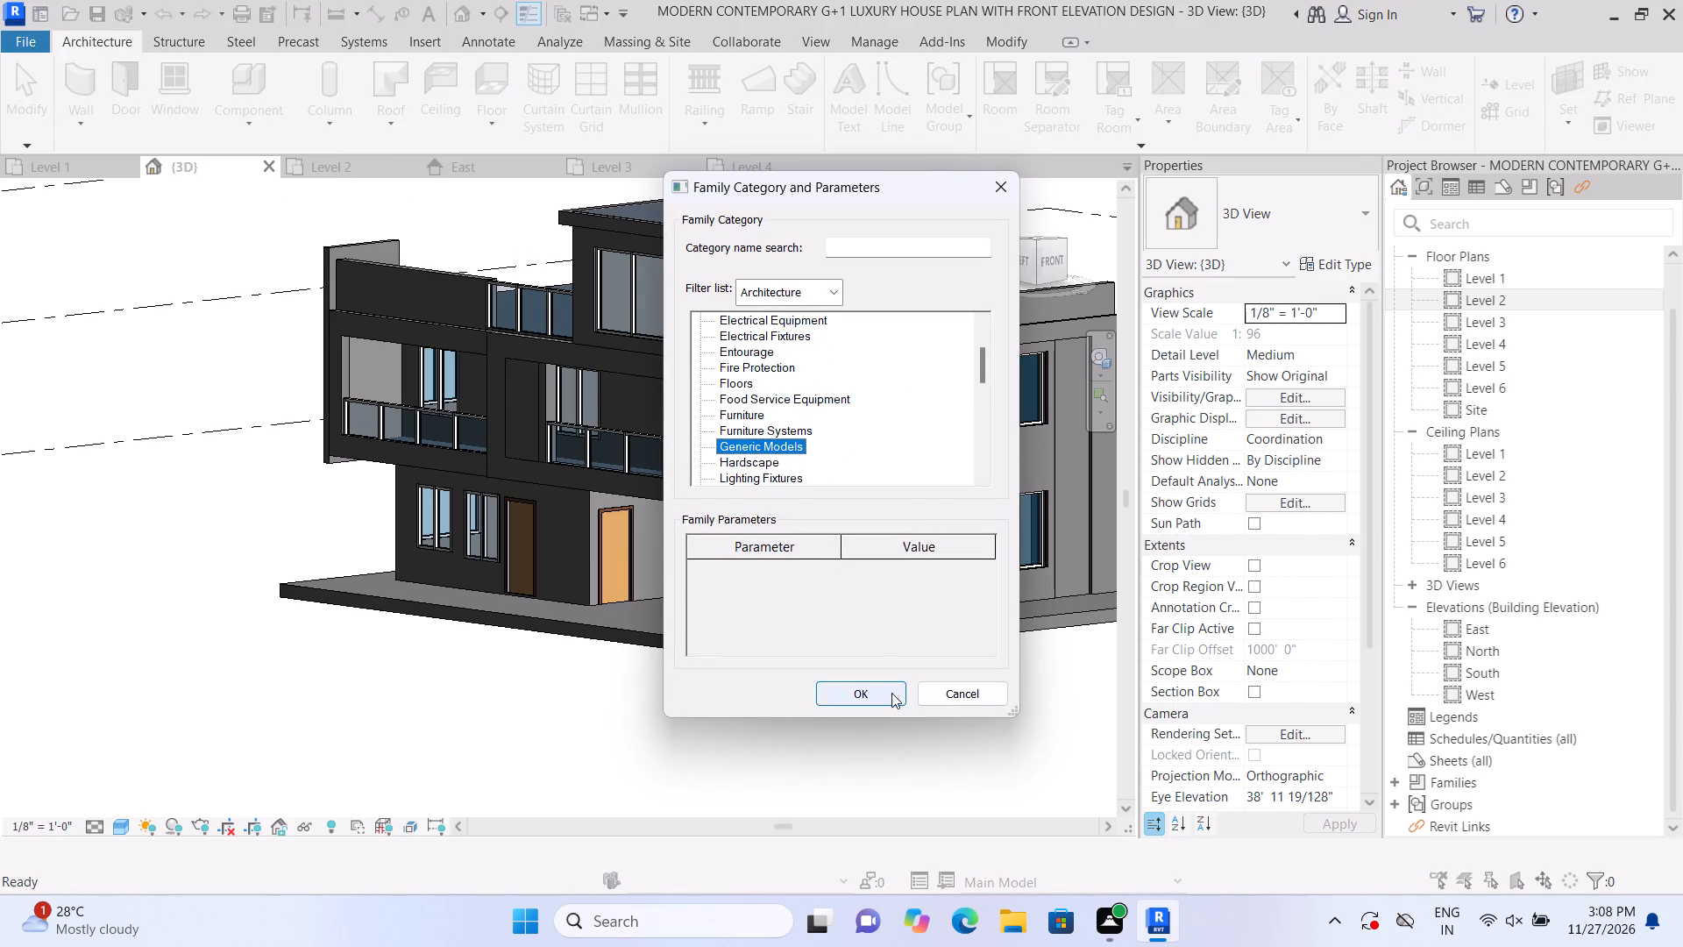
left_click(891, 693)
left_click(885, 490)
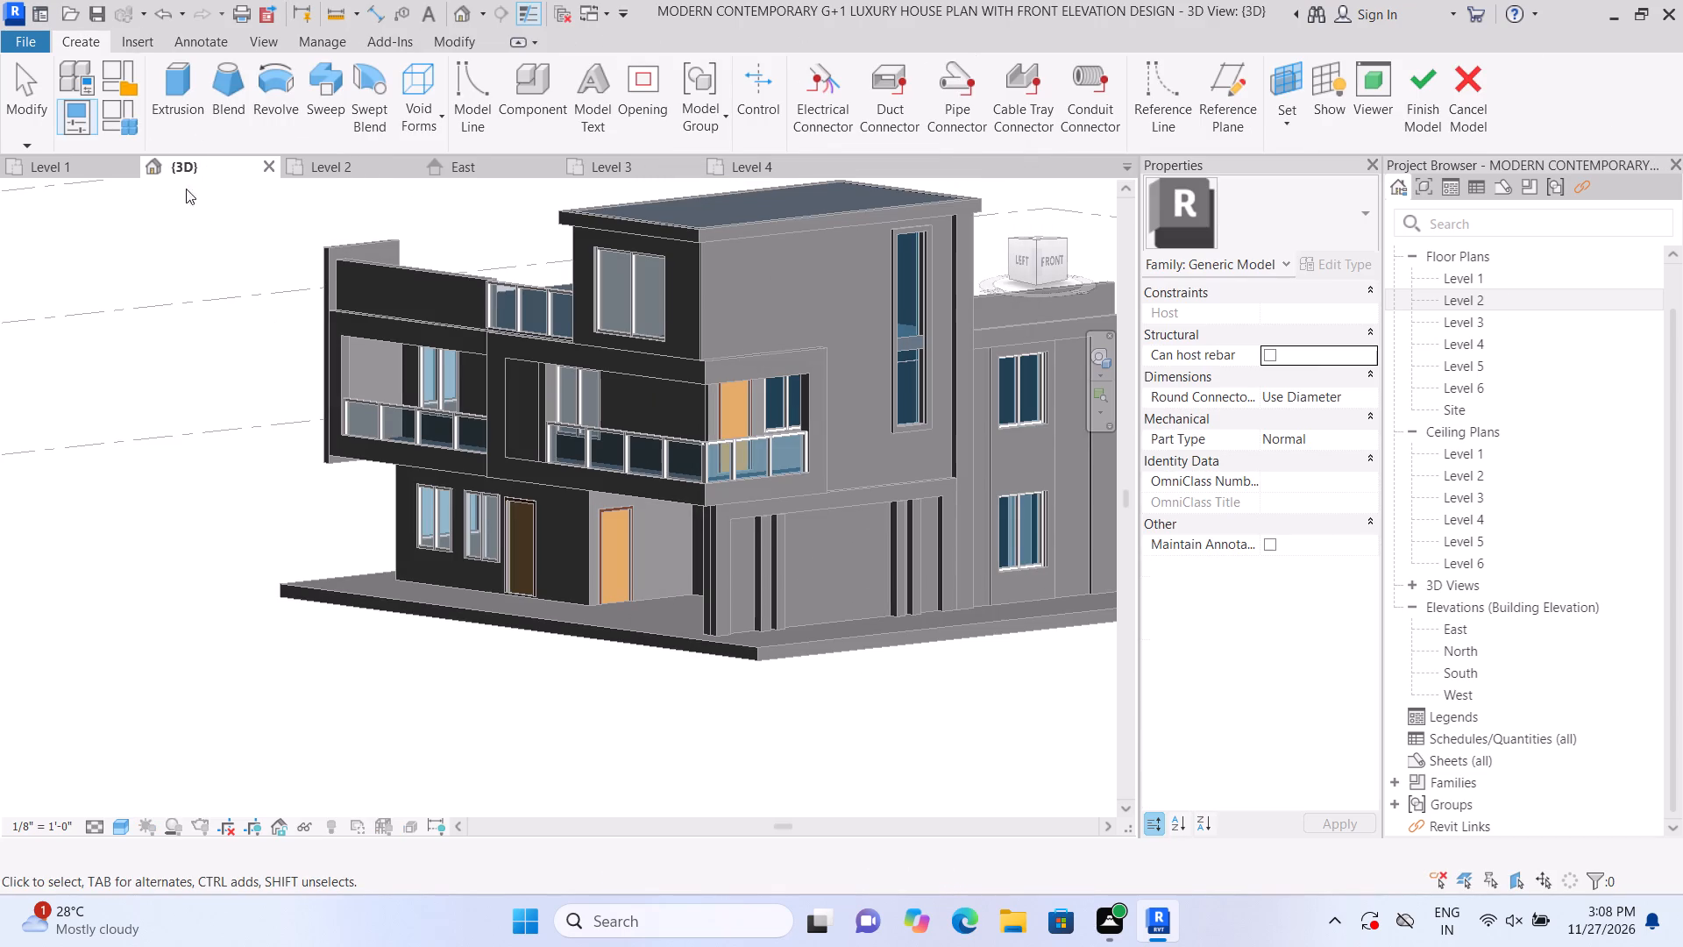
Start an extrusion and pick the ground slab's left side face as its work plane.
double_click(158, 87)
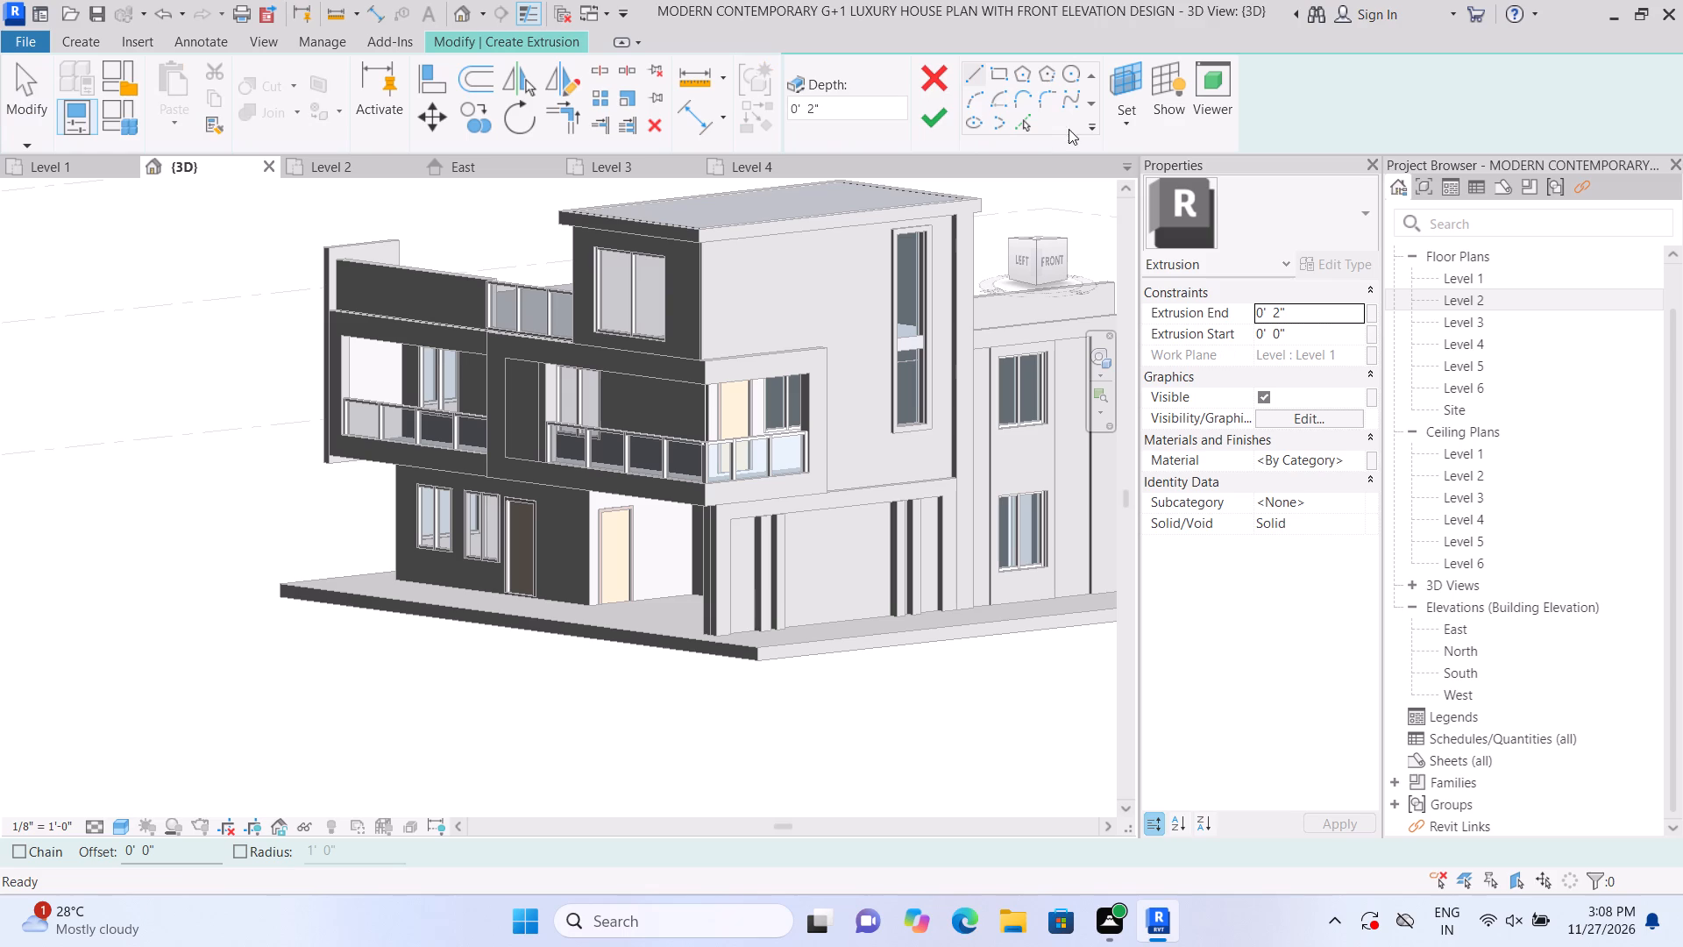
left_click(1118, 124)
left_click(1132, 191)
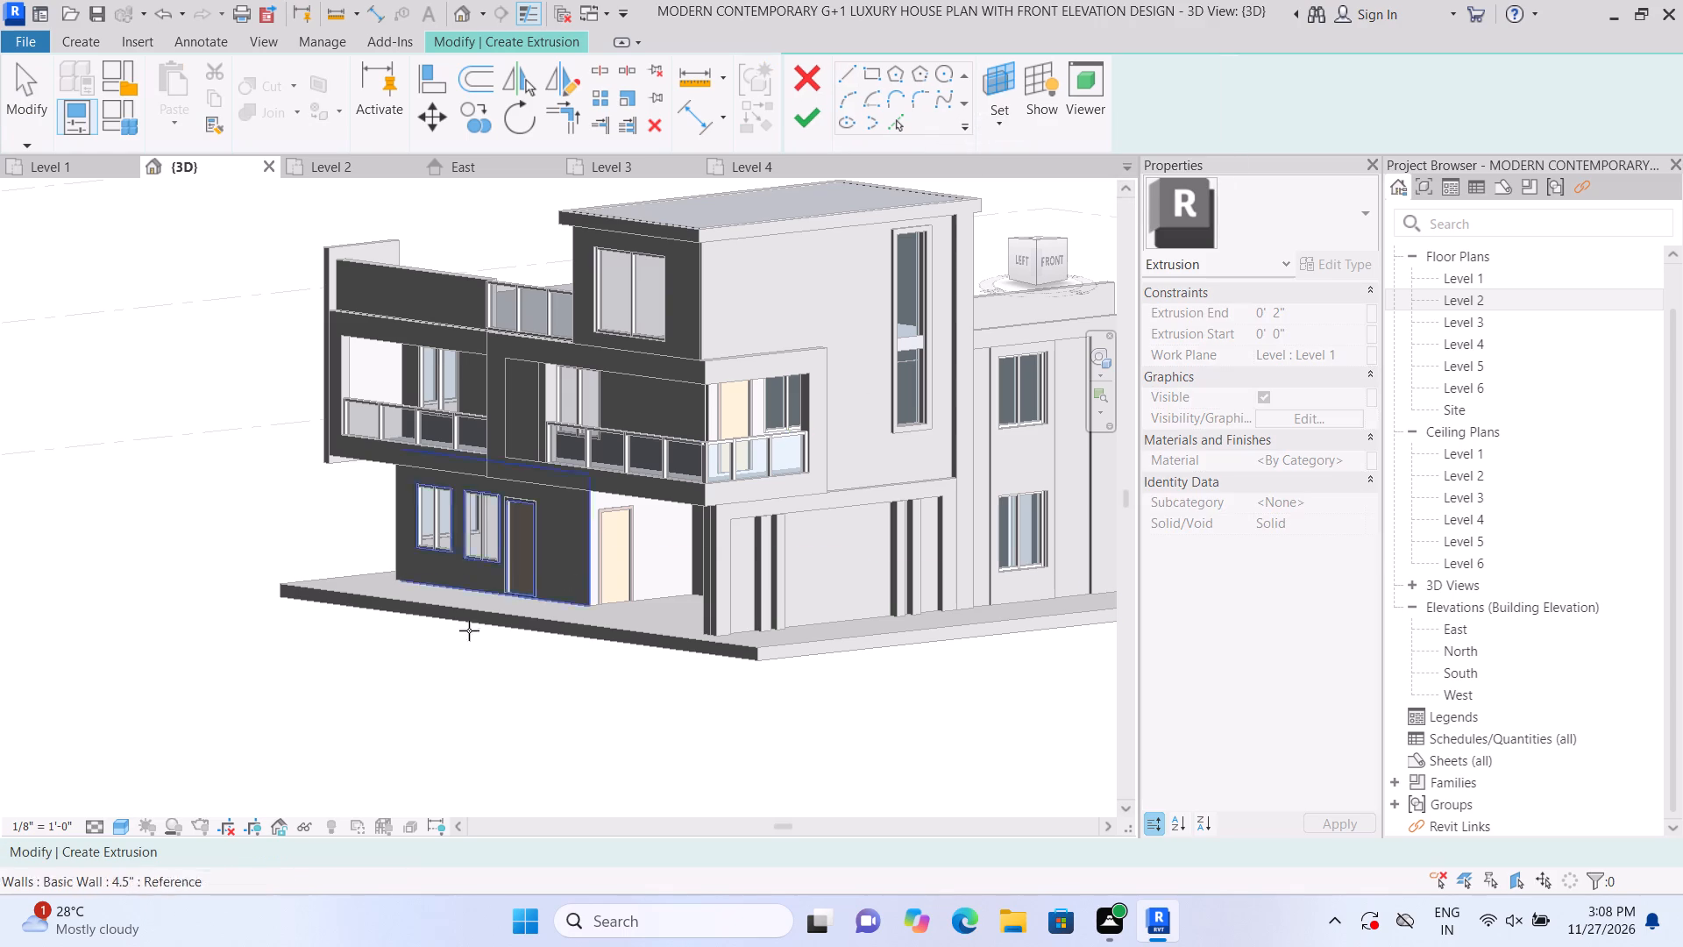
scroll(394, 666, "up", 7)
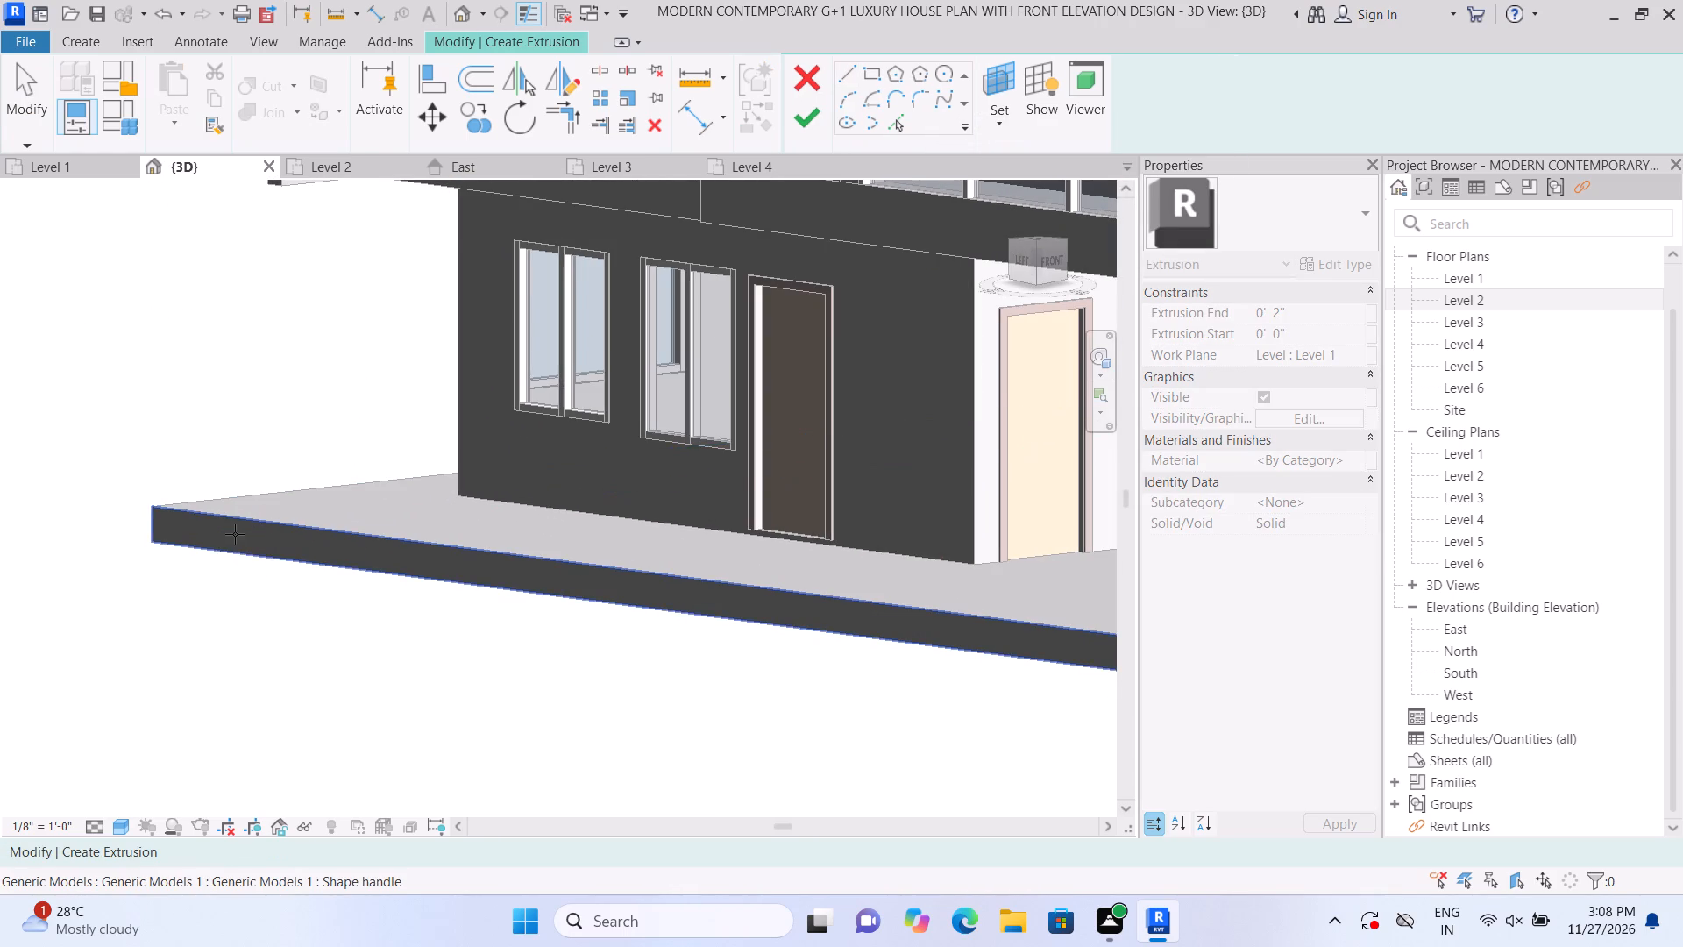
scroll(213, 545, "up", 4)
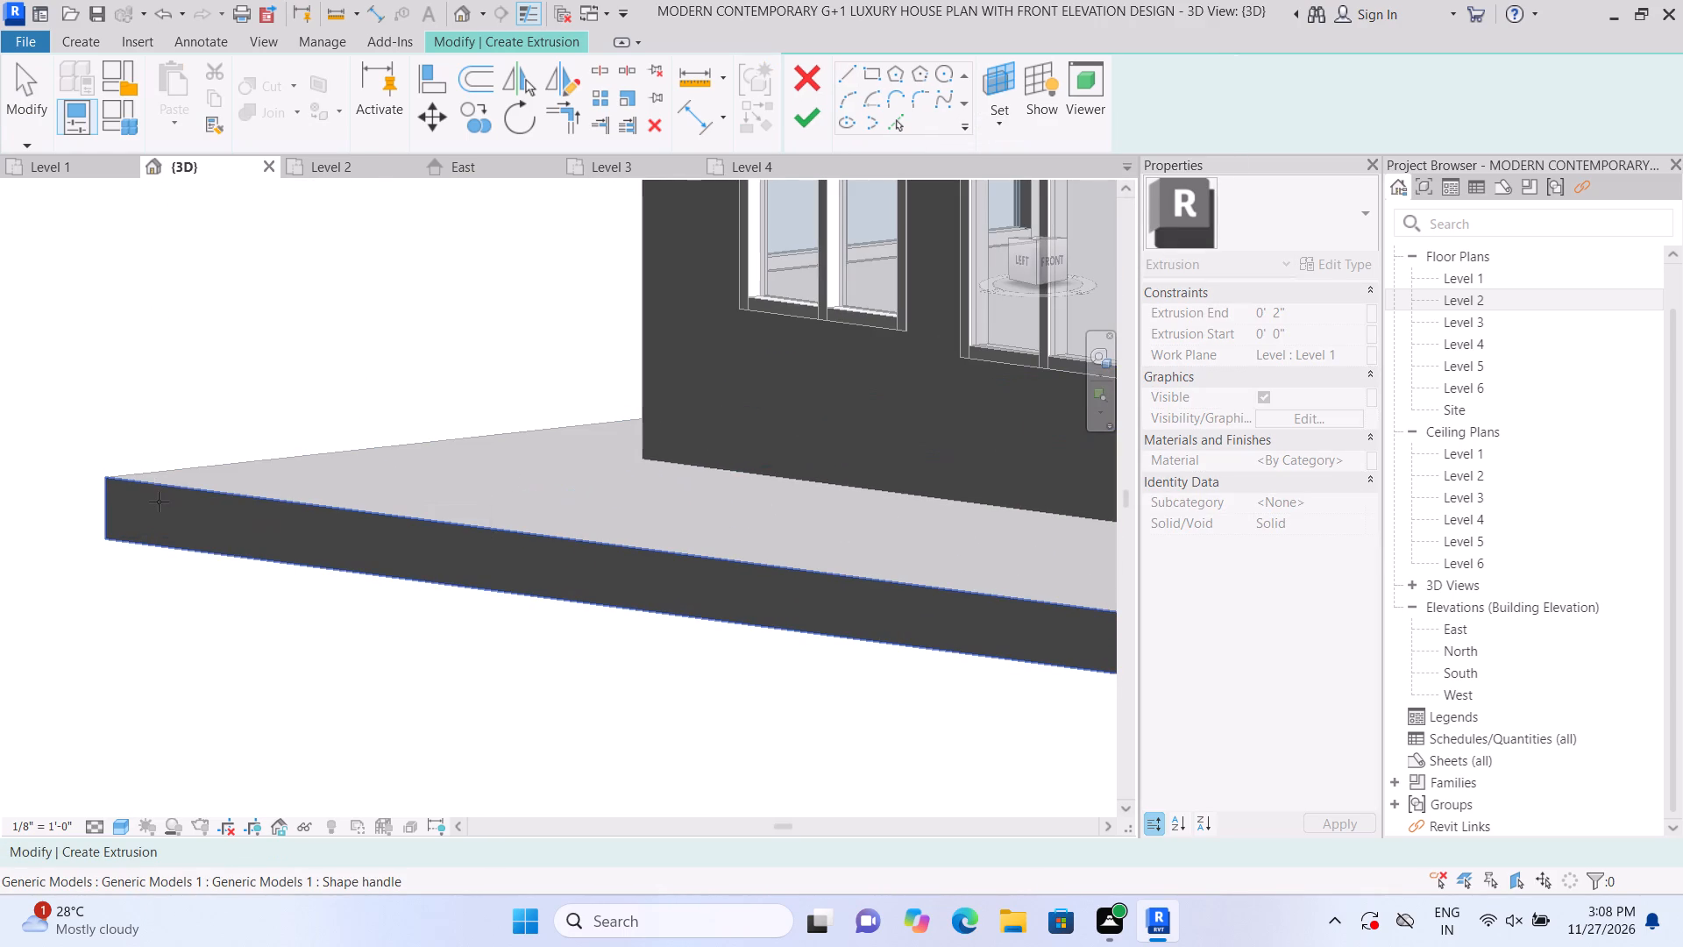
left_click(159, 502)
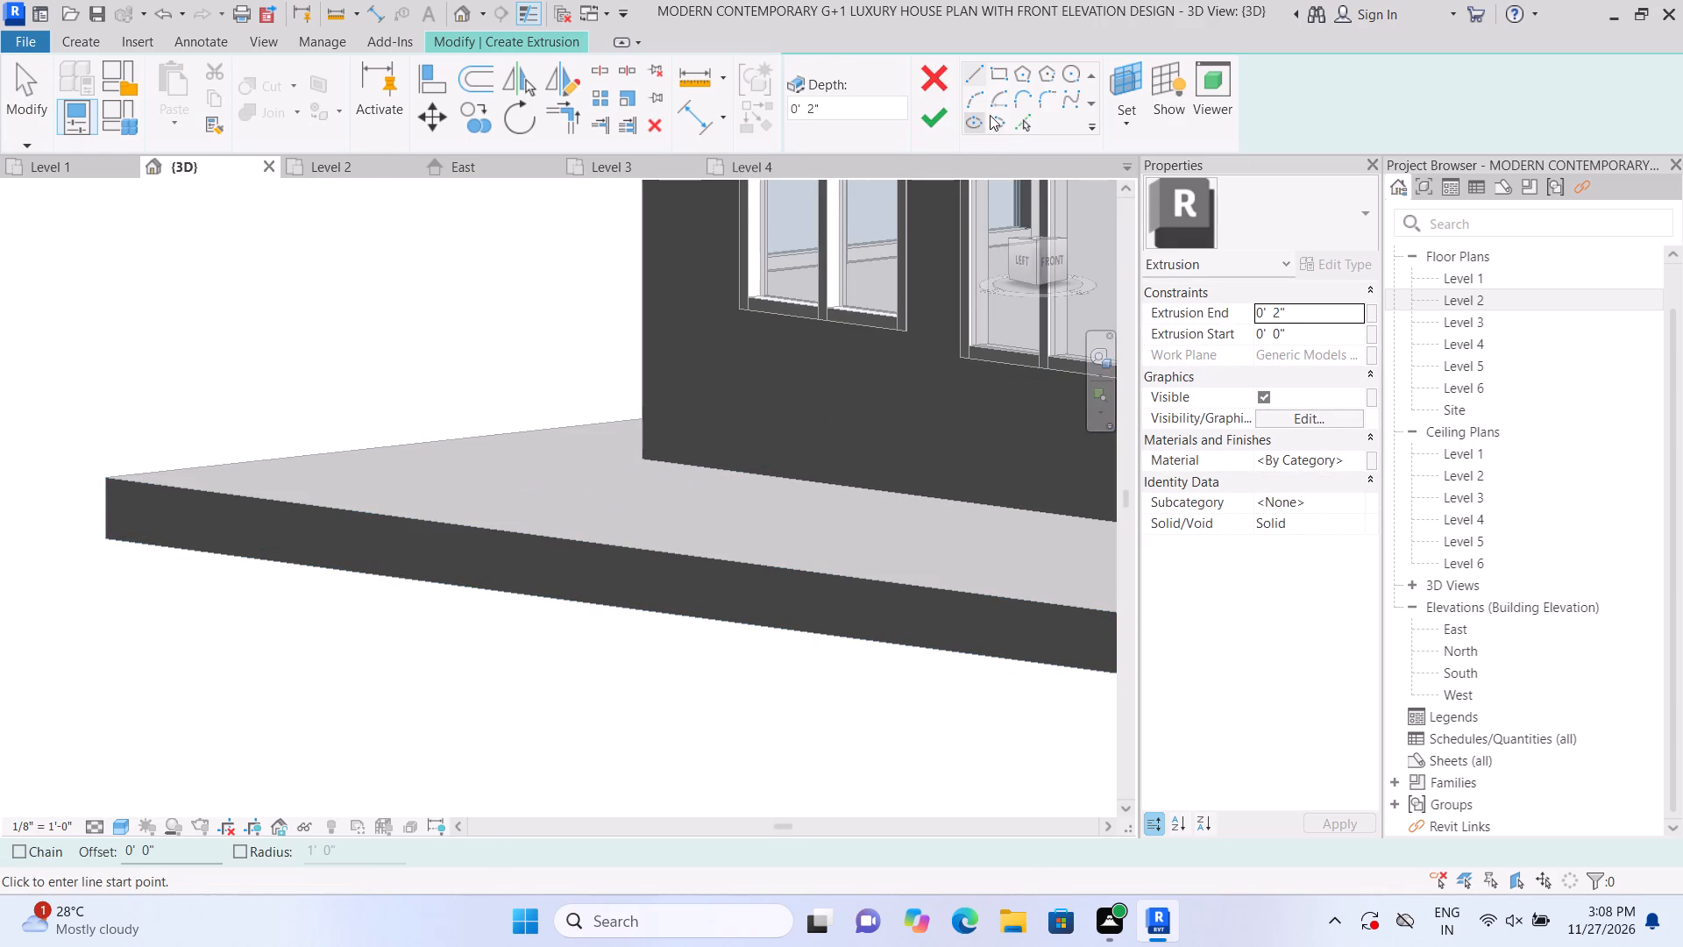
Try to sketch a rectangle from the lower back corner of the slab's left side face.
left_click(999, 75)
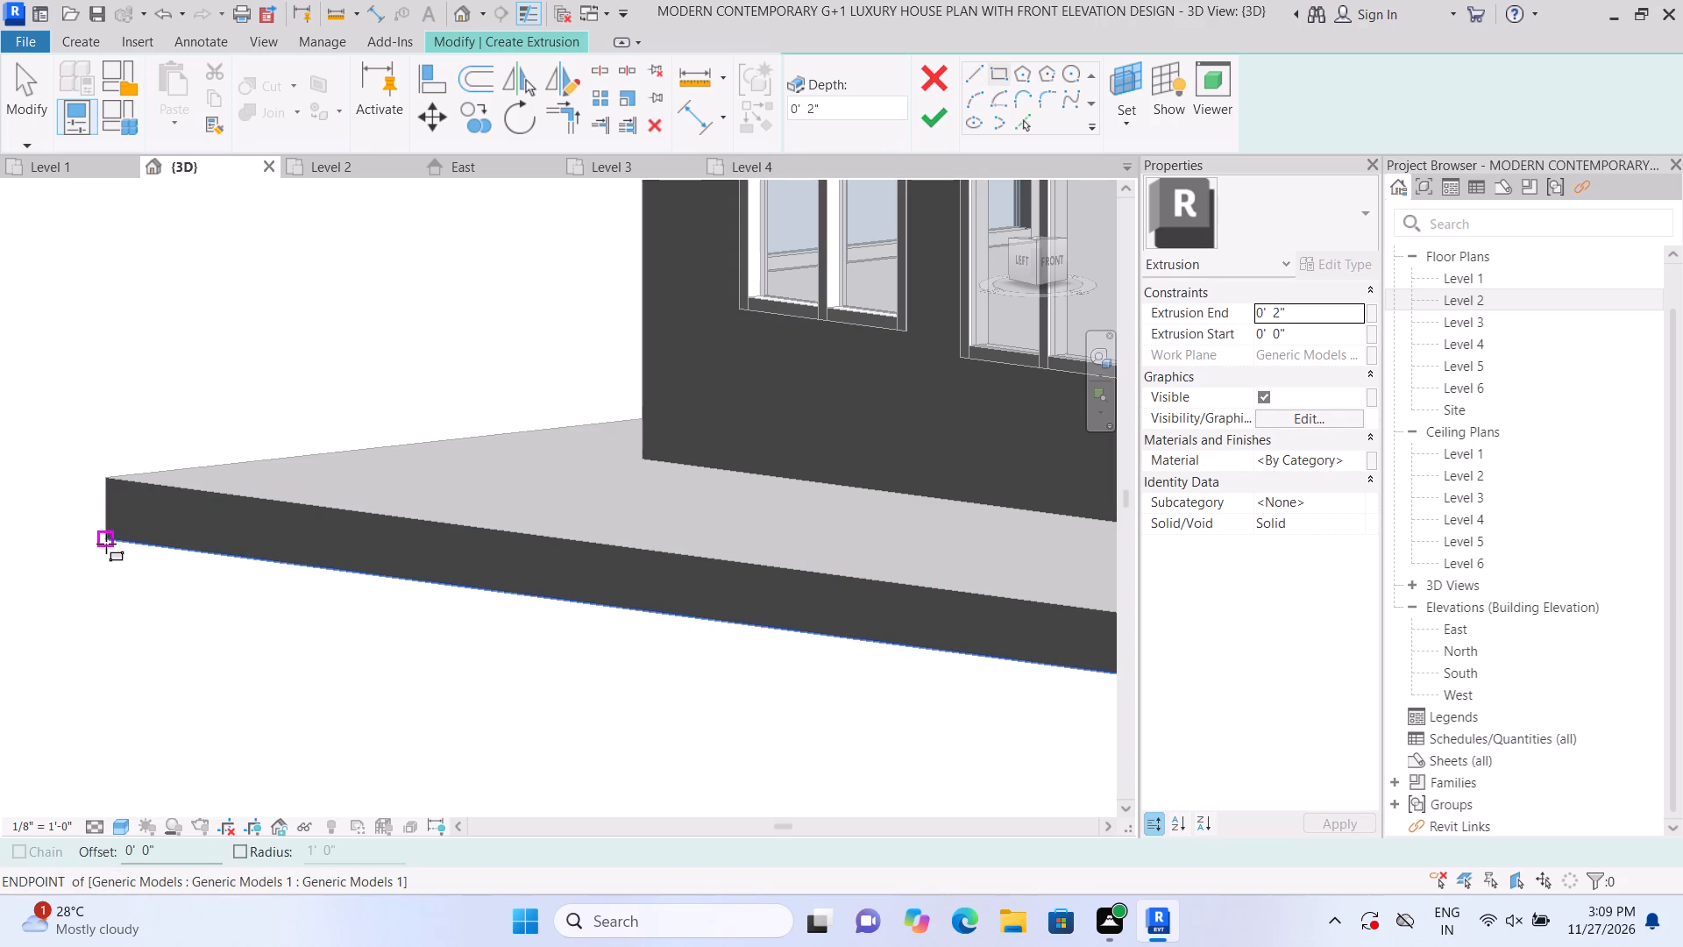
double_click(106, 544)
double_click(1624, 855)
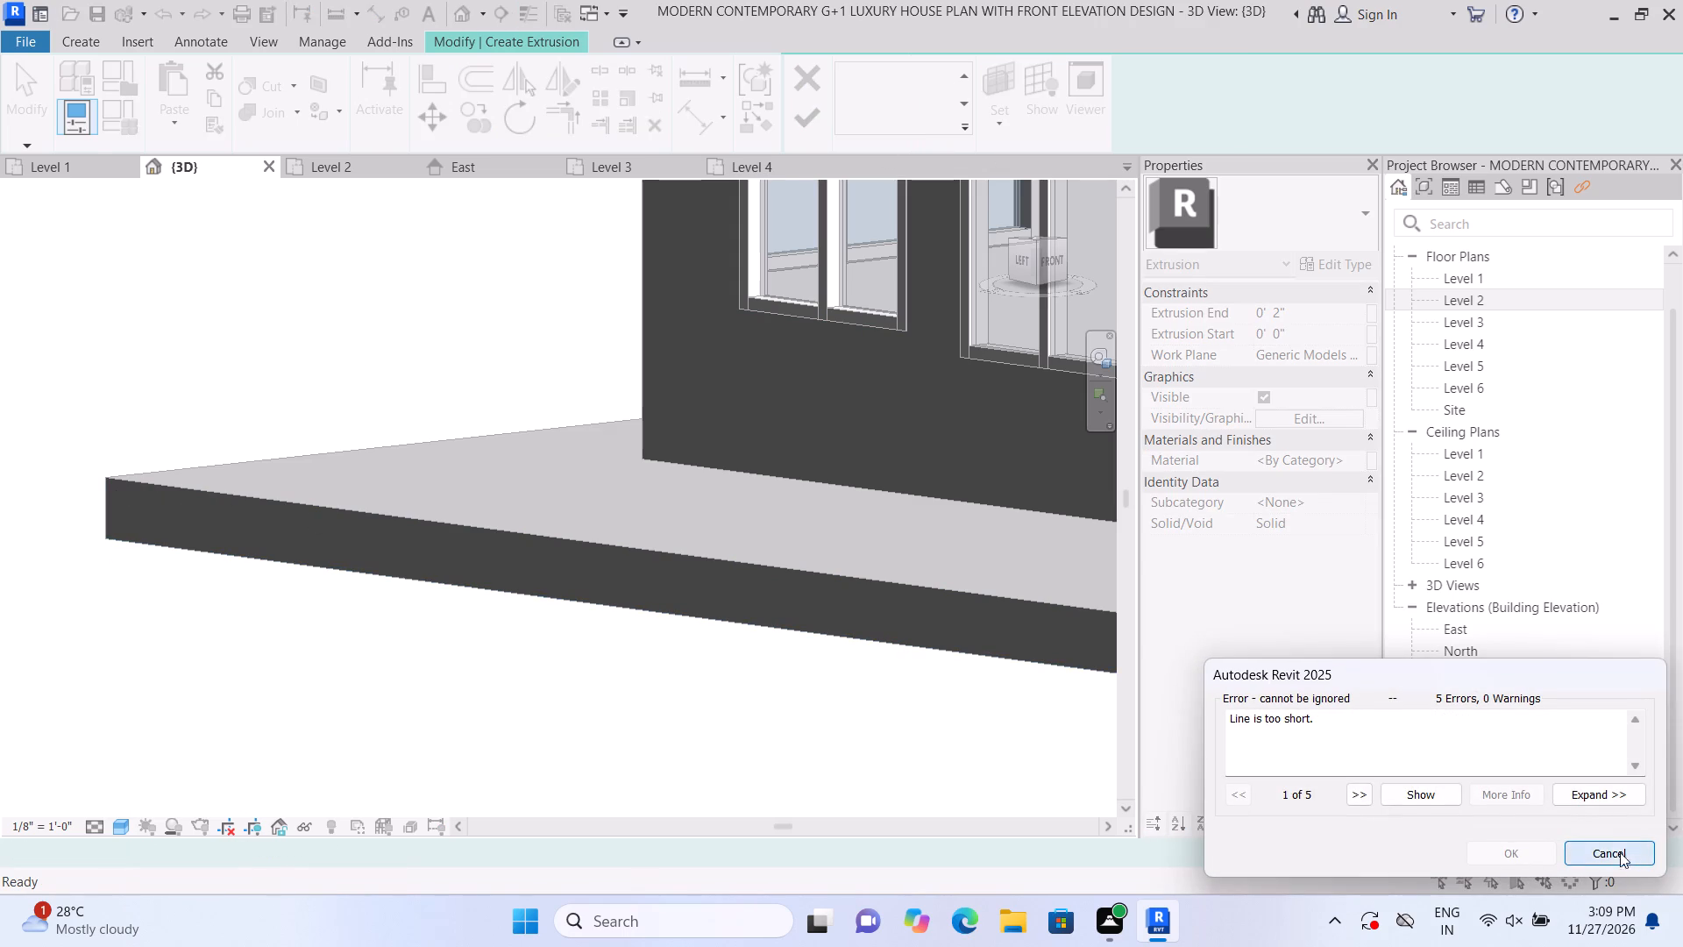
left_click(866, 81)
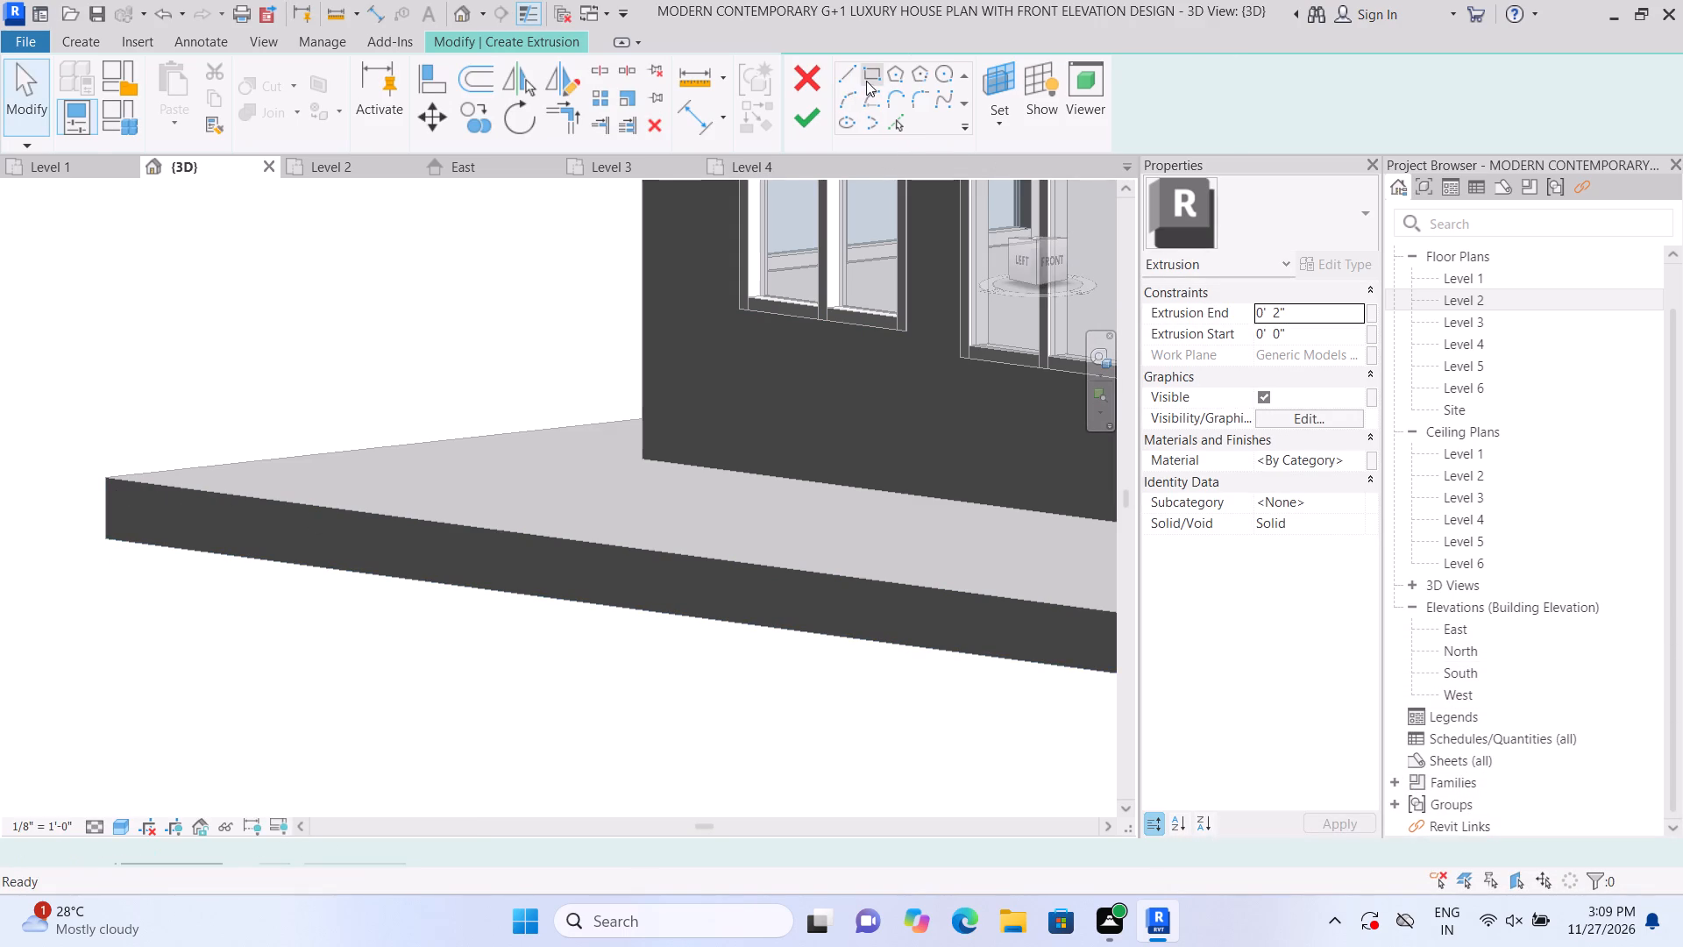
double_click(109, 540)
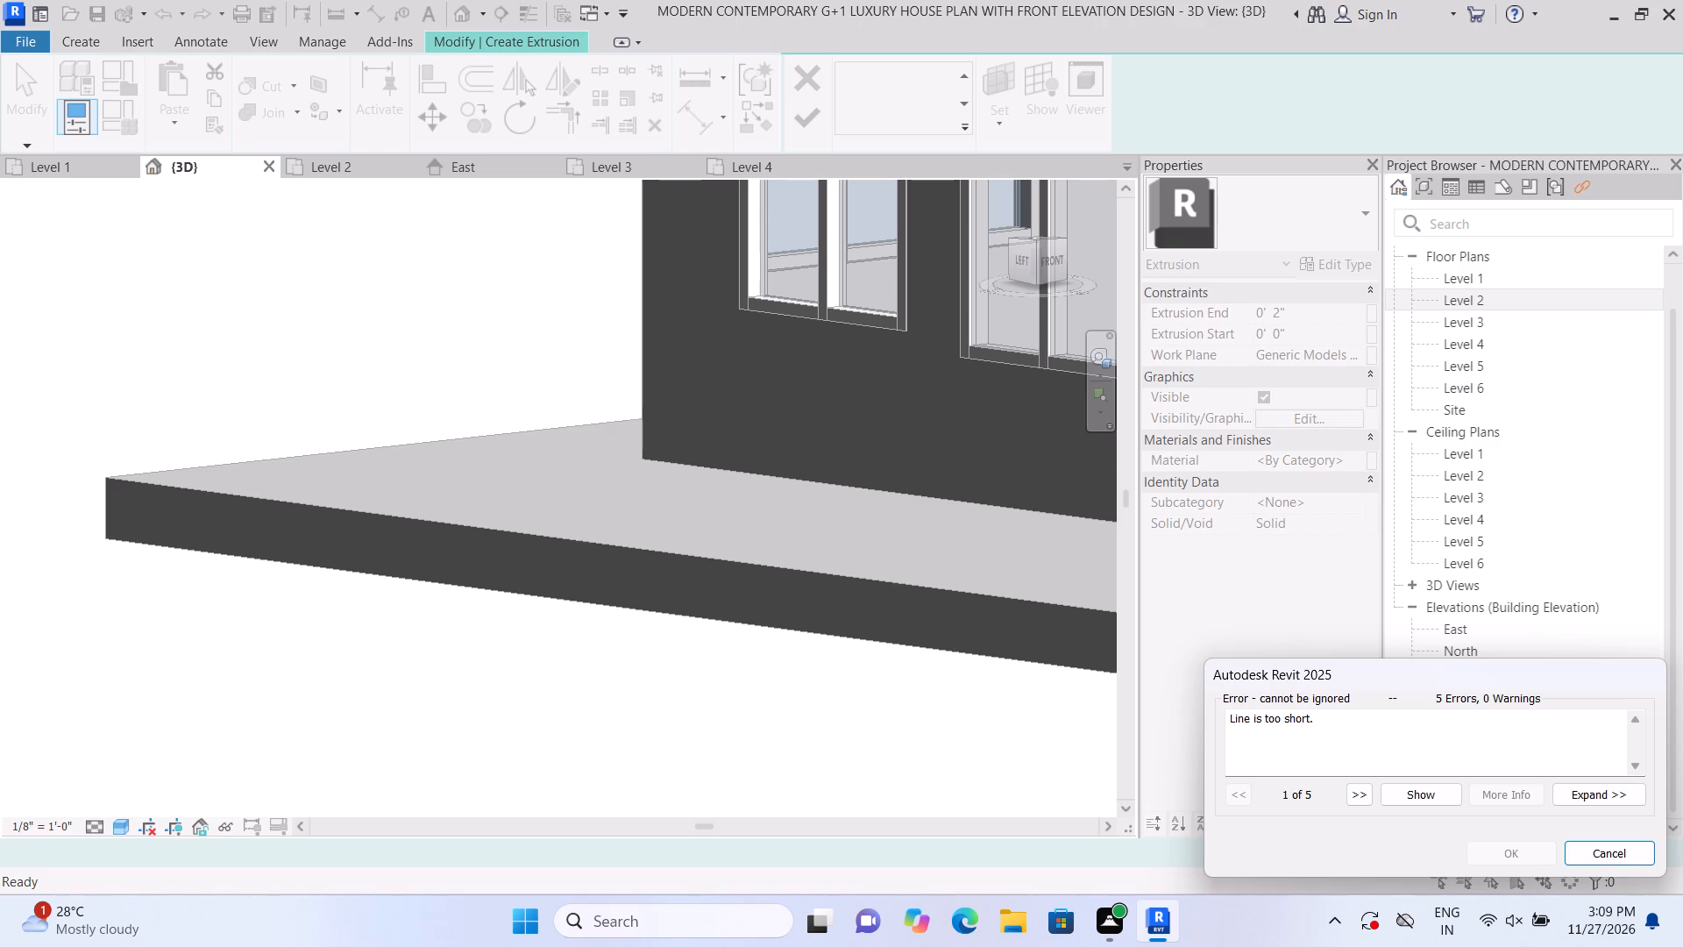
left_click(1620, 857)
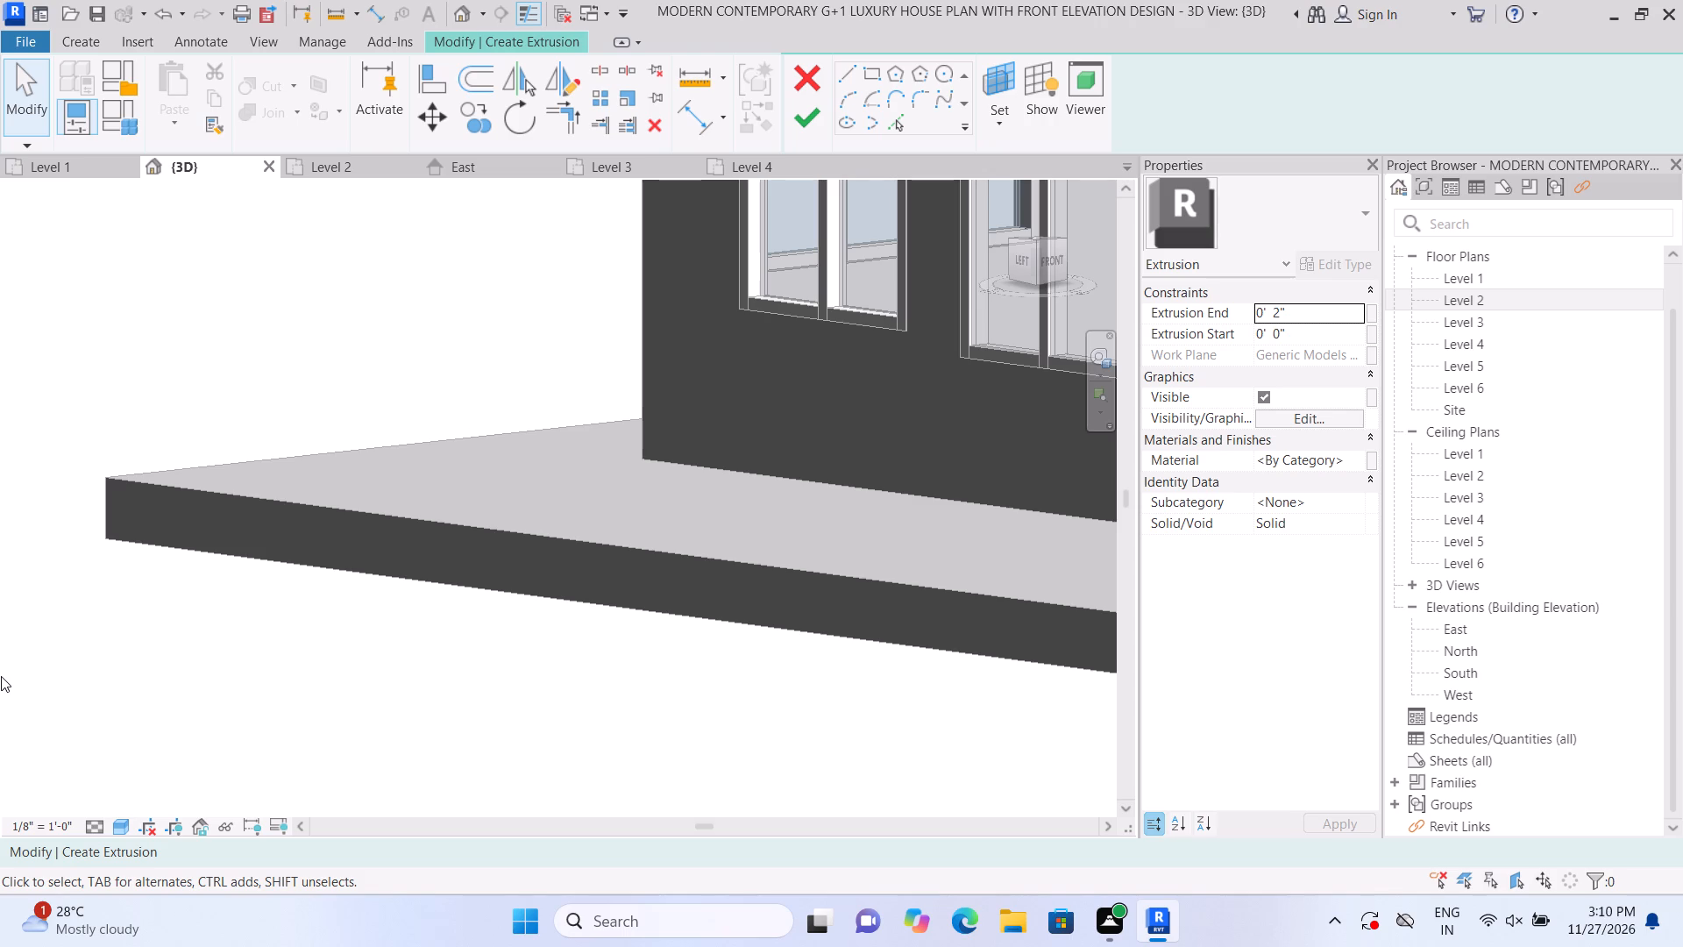
Re-pick the slab's left side face as work plane and sketch a slab-height rectangle from its back corner to between the two ground-floor windows.
left_click(1008, 115)
left_click(1029, 210)
left_click(219, 511)
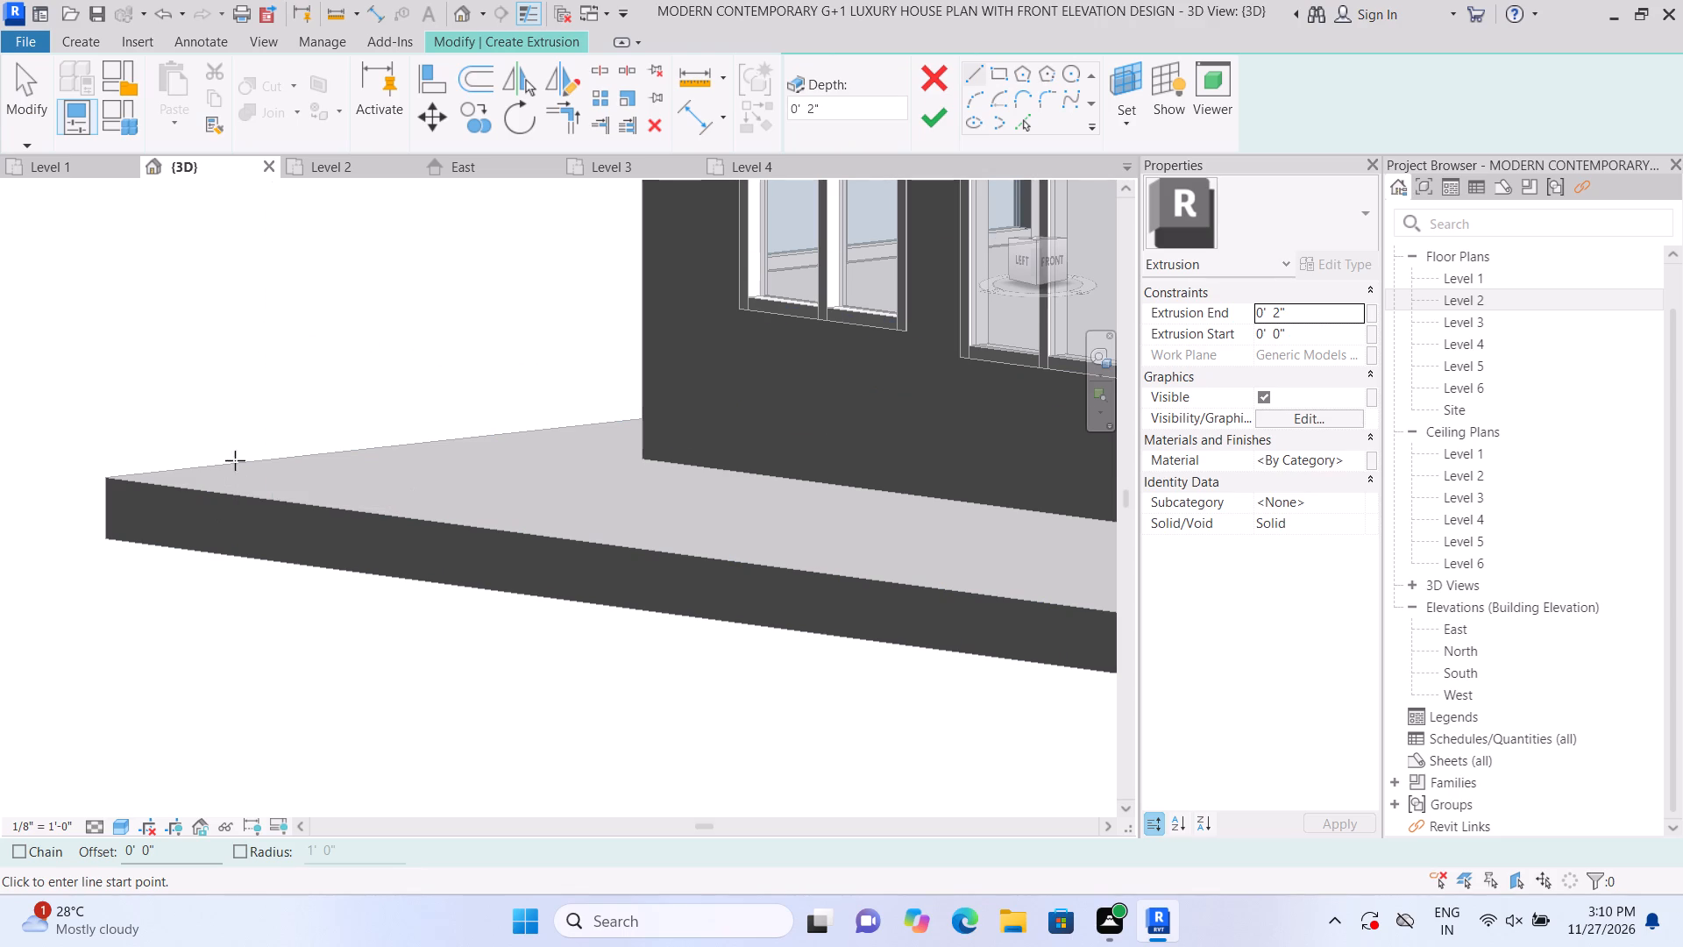
left_click(989, 75)
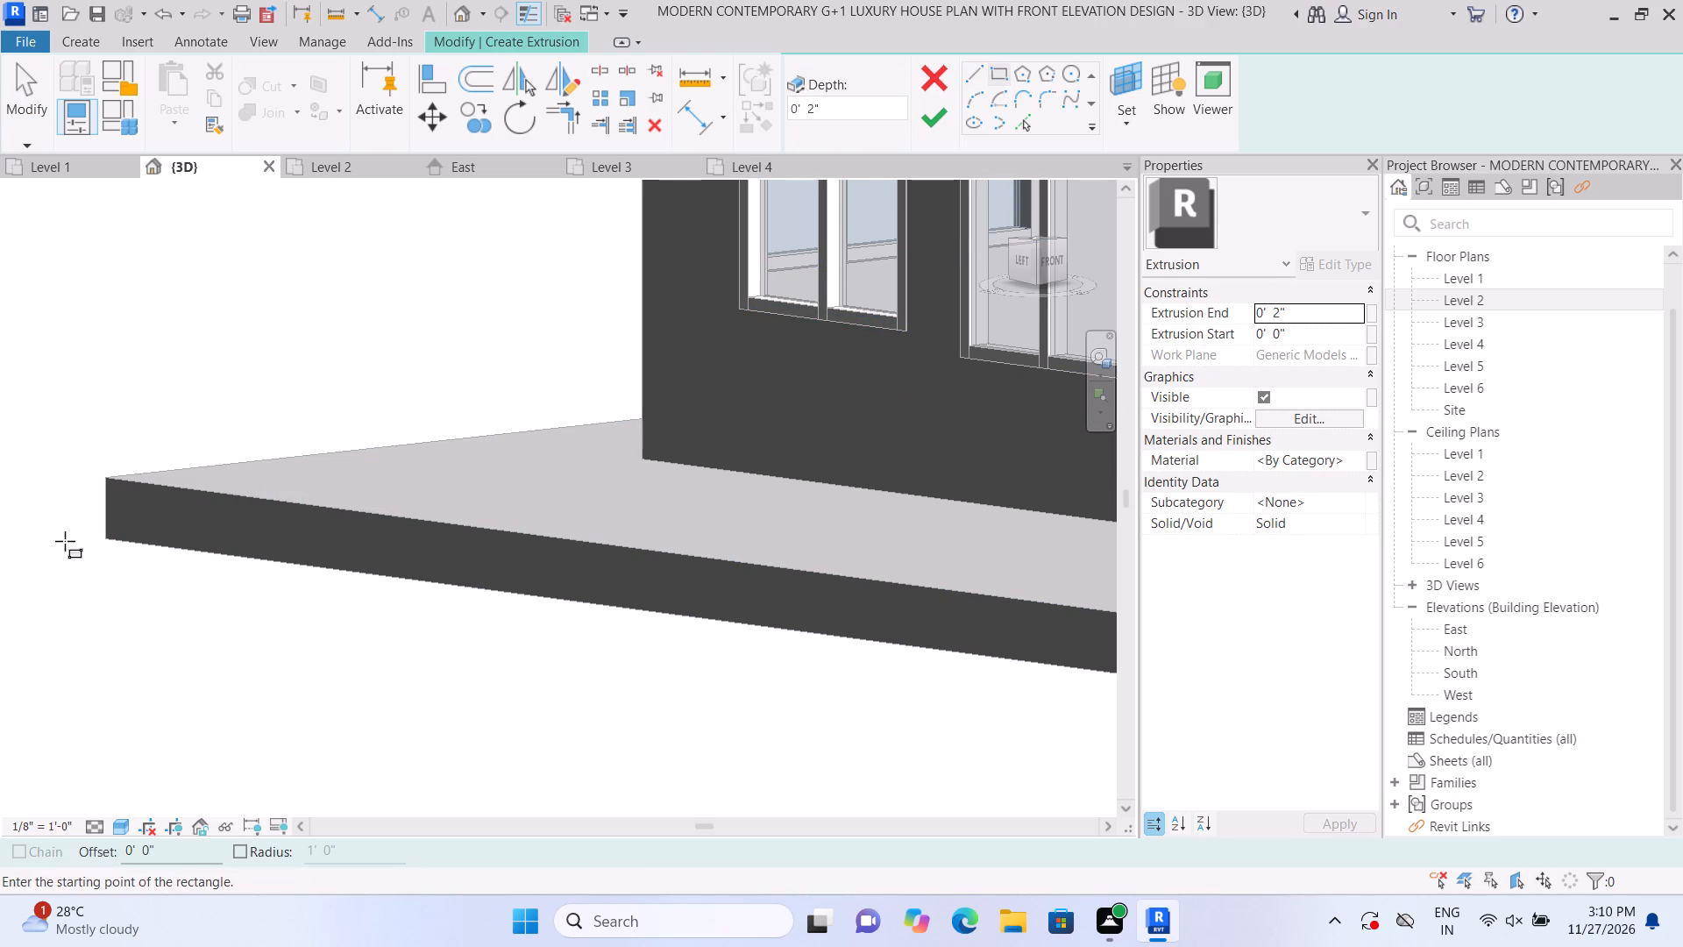
left_click(103, 540)
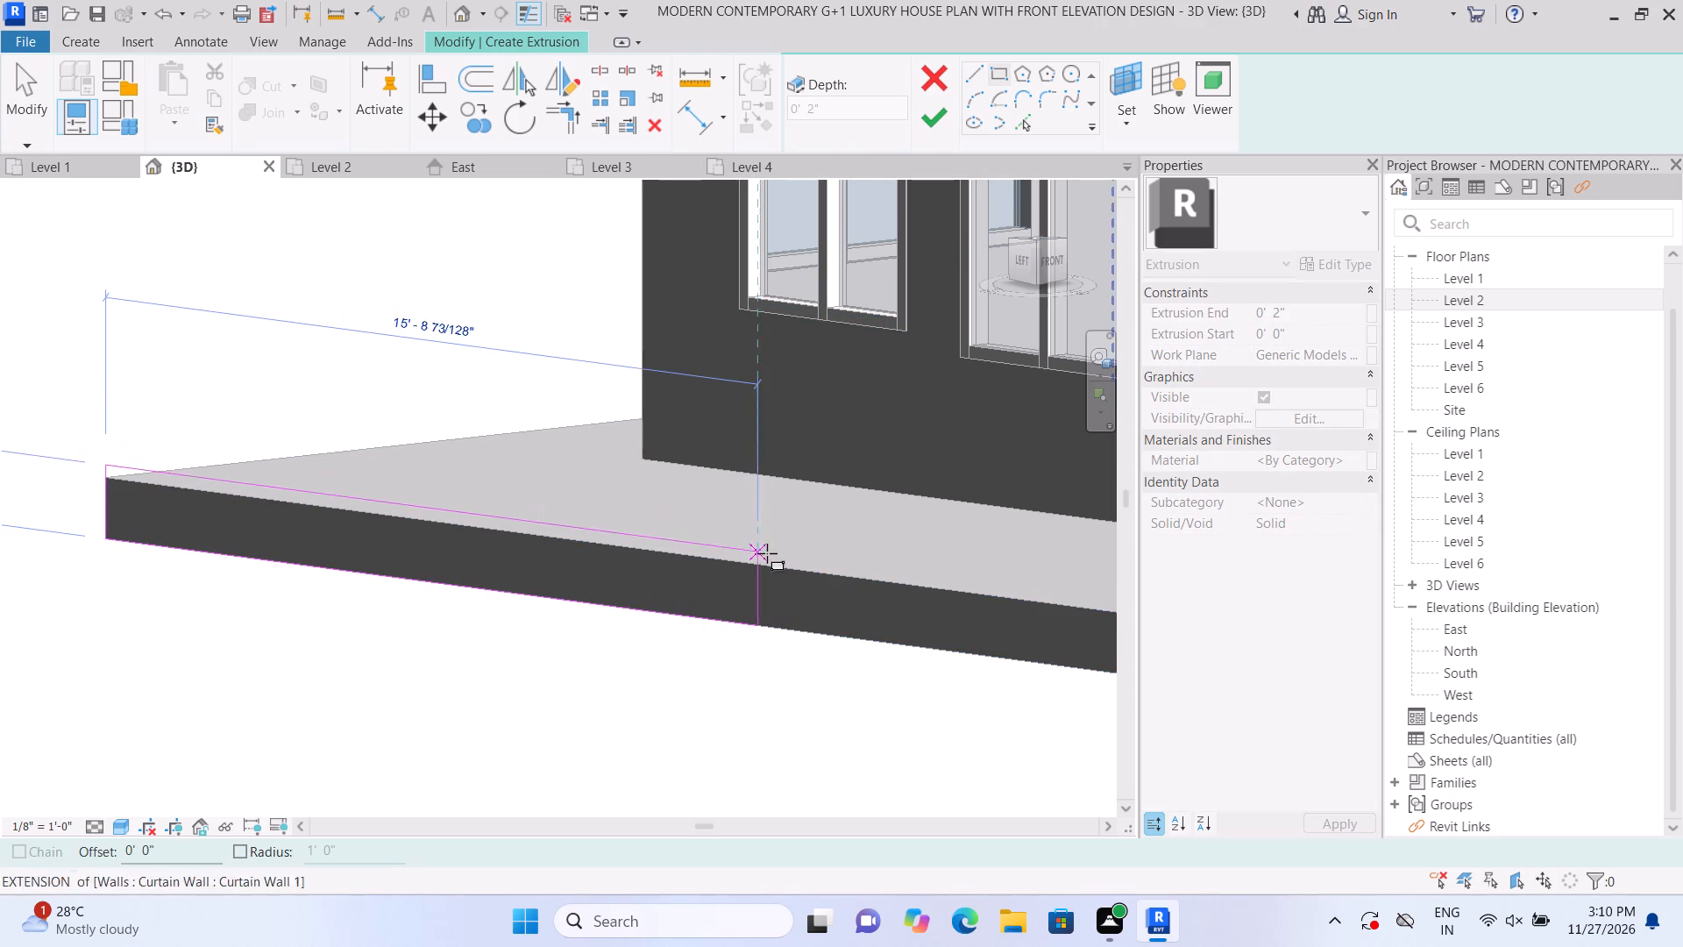
middle_click_drag(782, 566, 304, 460)
scroll(304, 460, "up", 1)
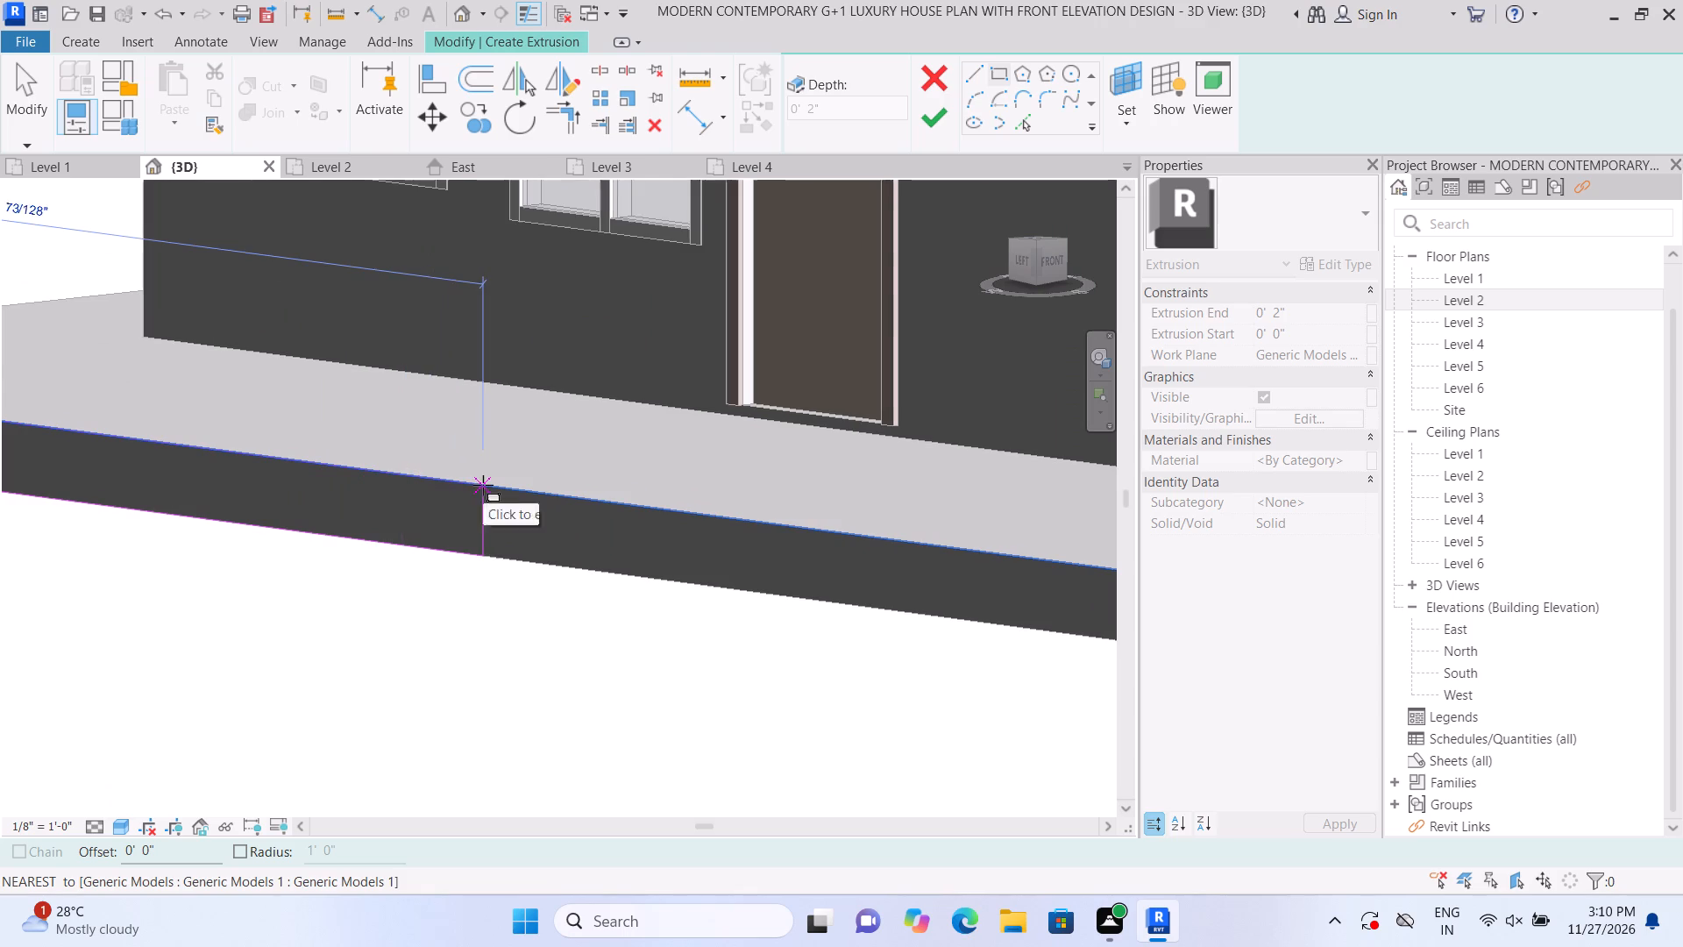
left_click(484, 485)
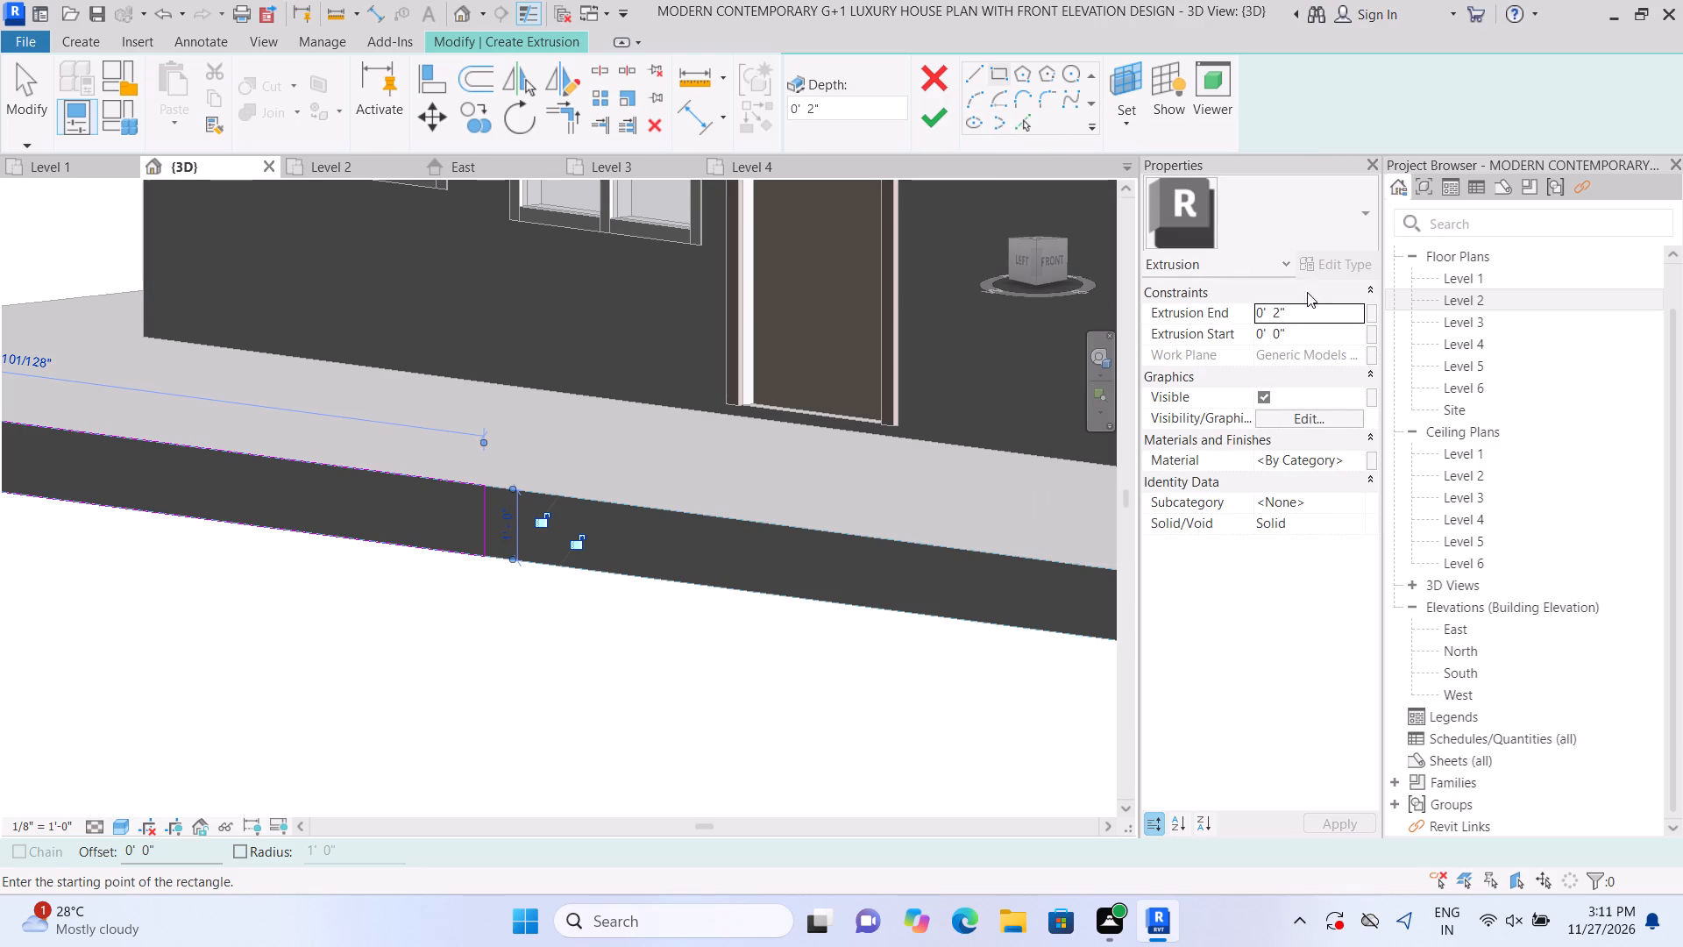
Set the extrusion end to 1' and finish the extrusion sketch.
left_click(1320, 310)
key("BackSpace")
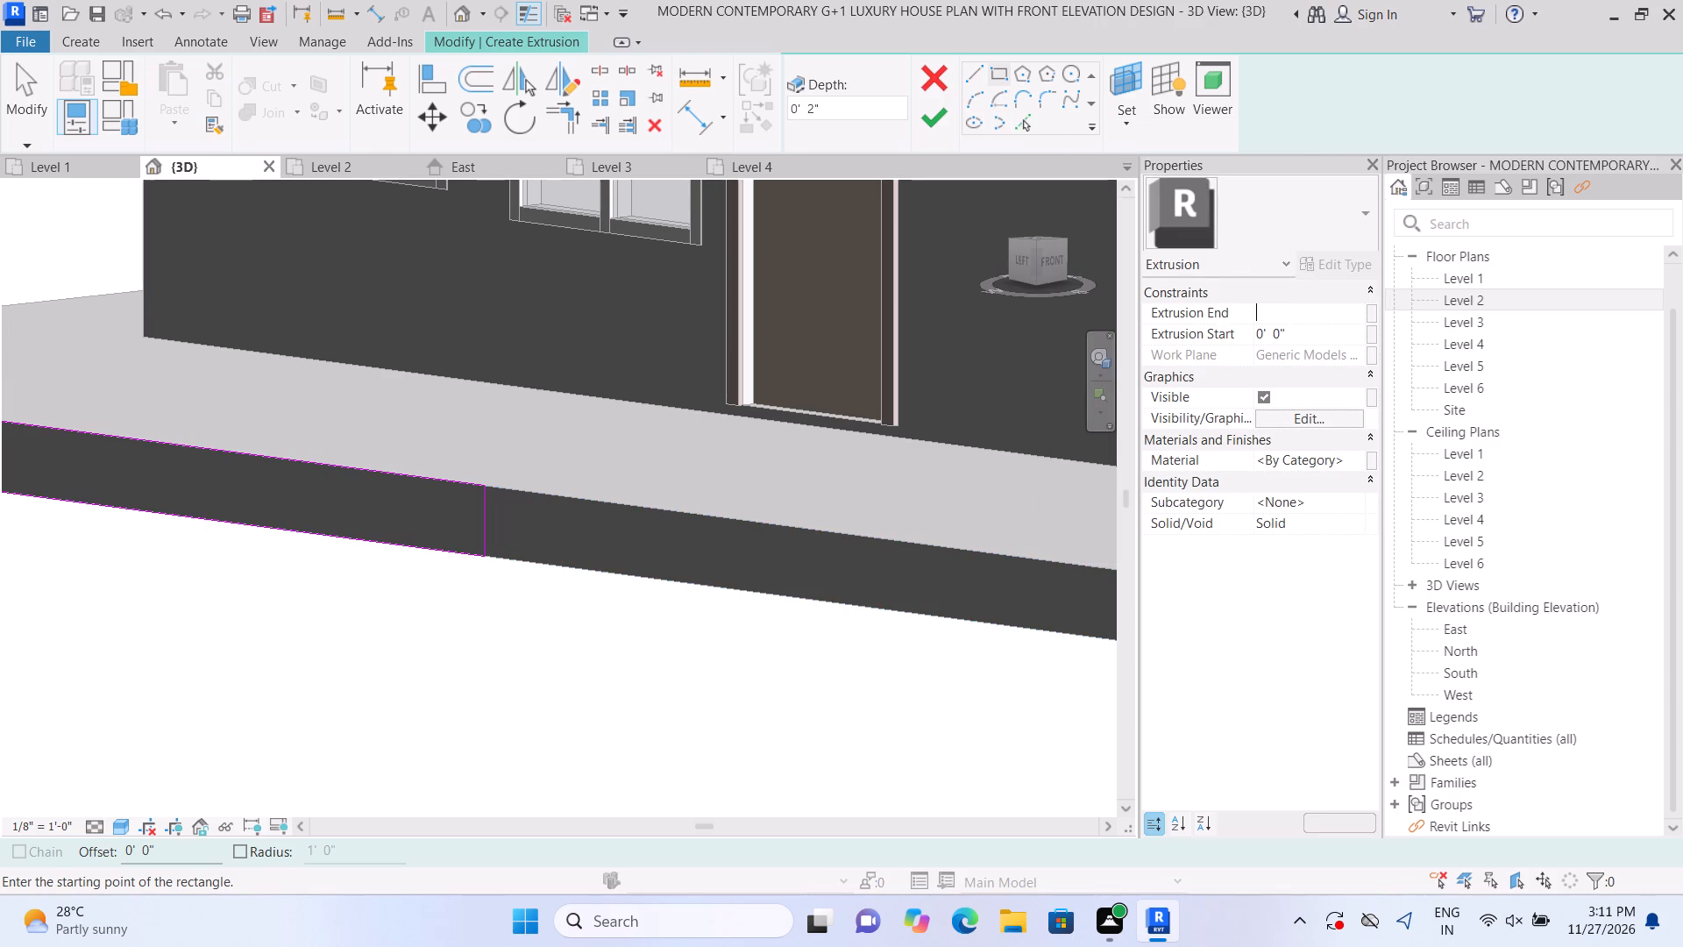
type("1'")
key("Return")
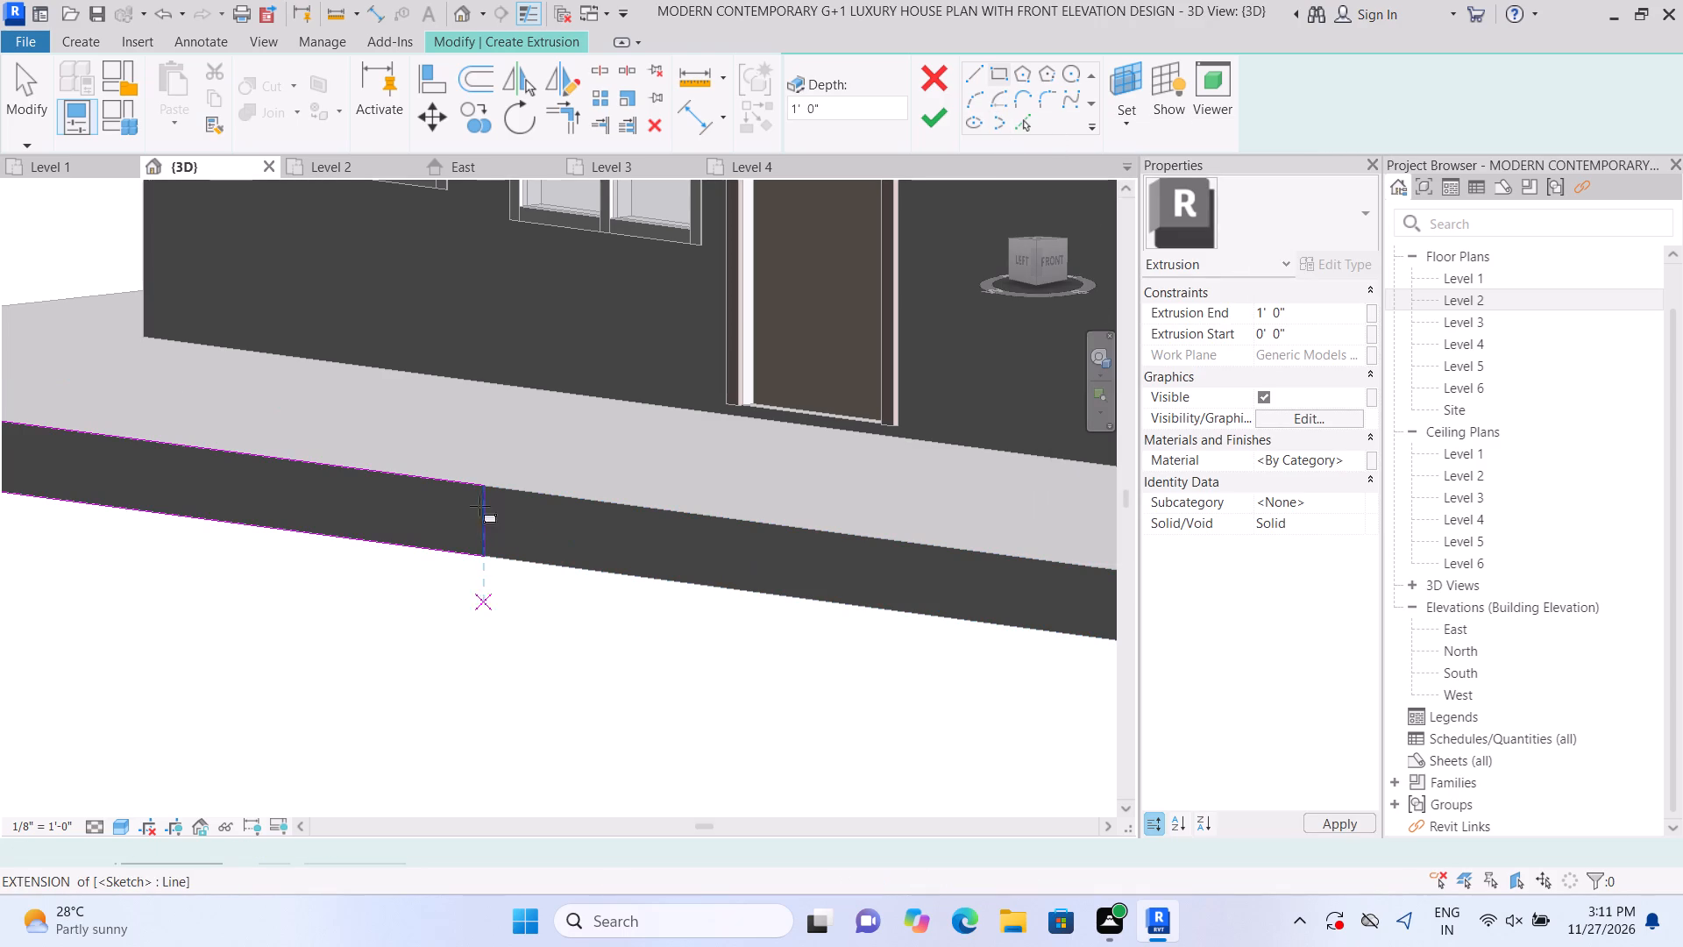
double_click(944, 116)
scroll(588, 572, "down", 1)
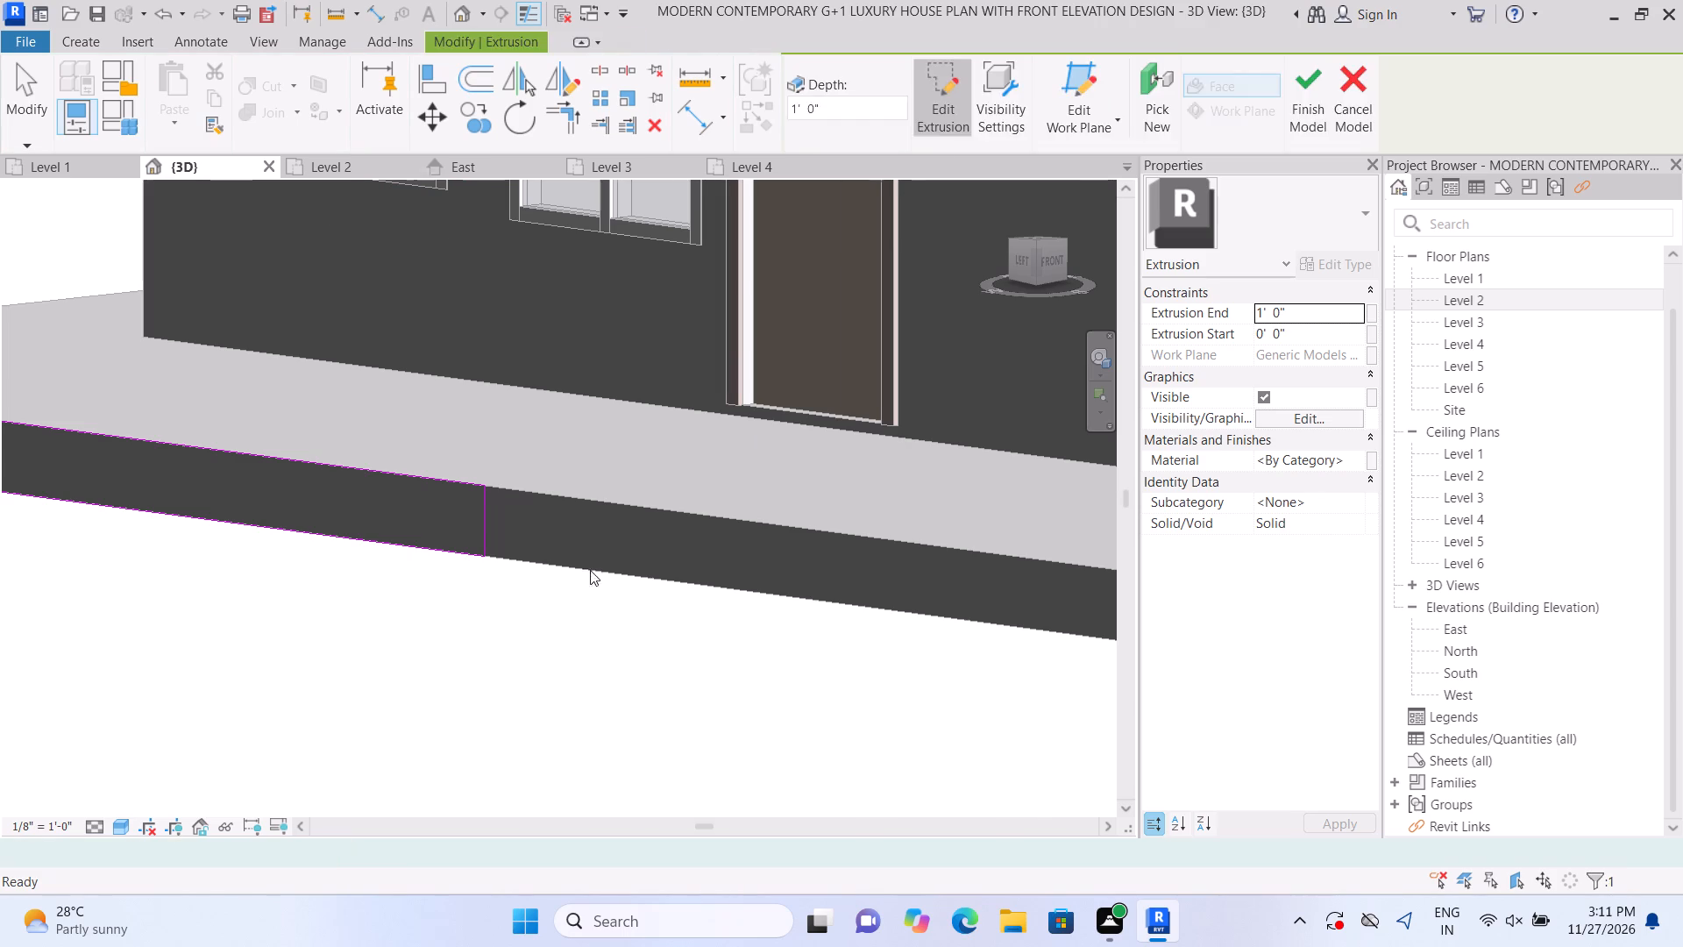
scroll(651, 552, "down", 2)
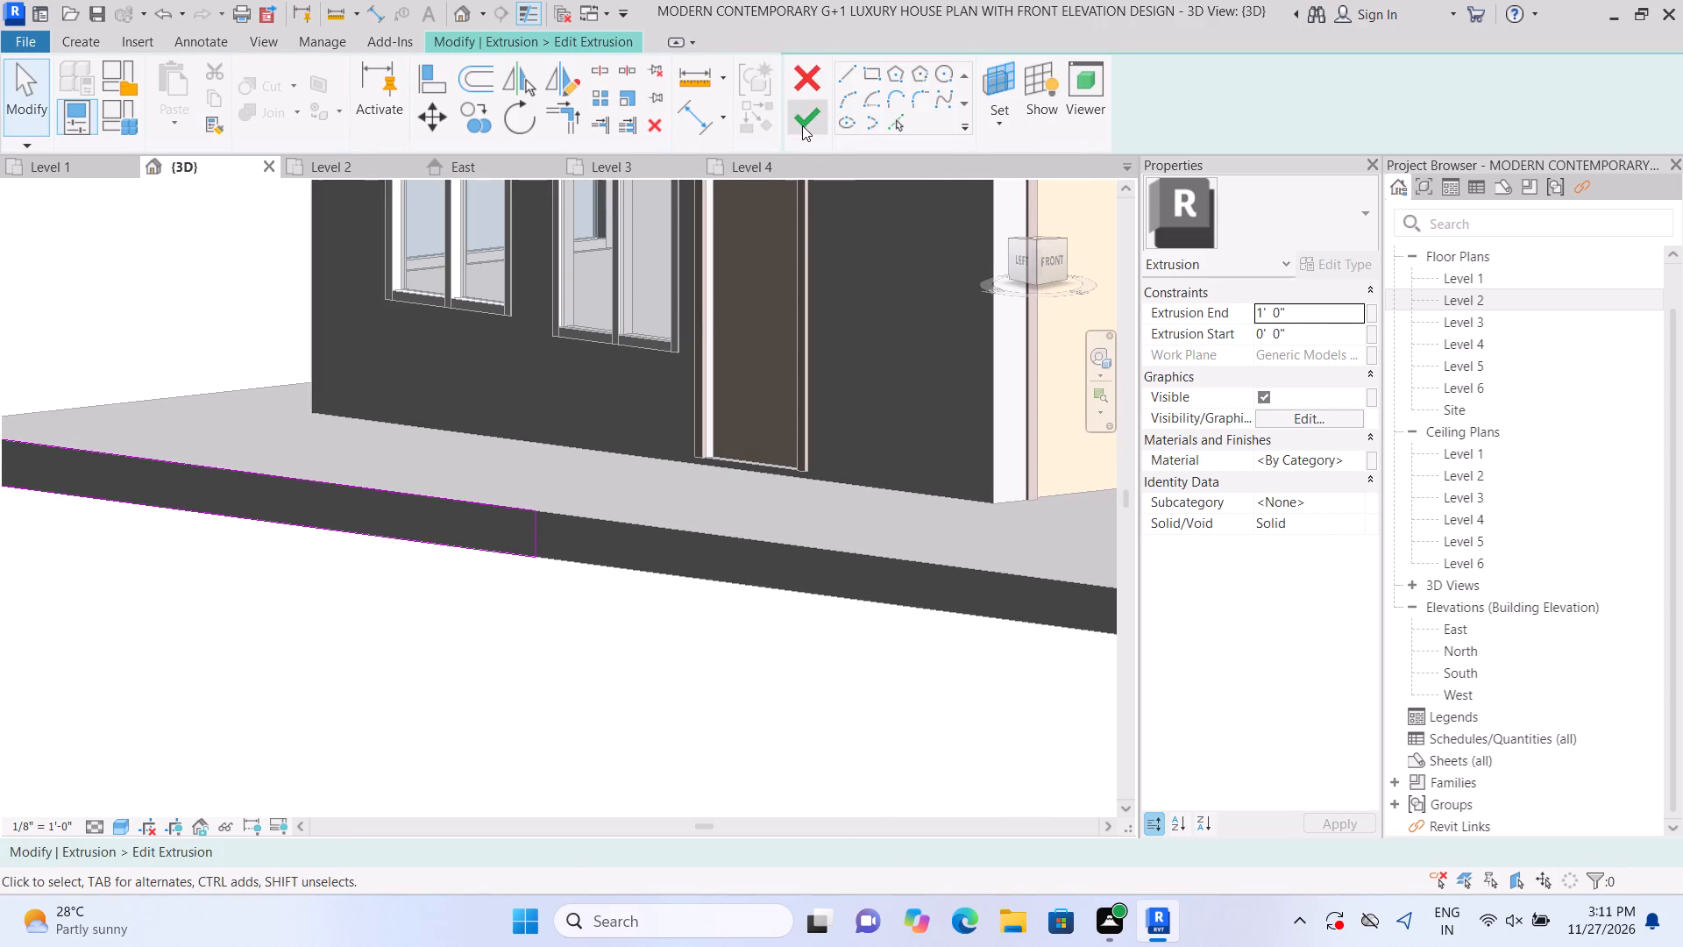
left_click(802, 125)
Stretch the new extrusion's outer face outward to a depth of about 1' 8" and deselect it.
scroll(692, 476, "down", 2)
scroll(331, 525, "up", 2)
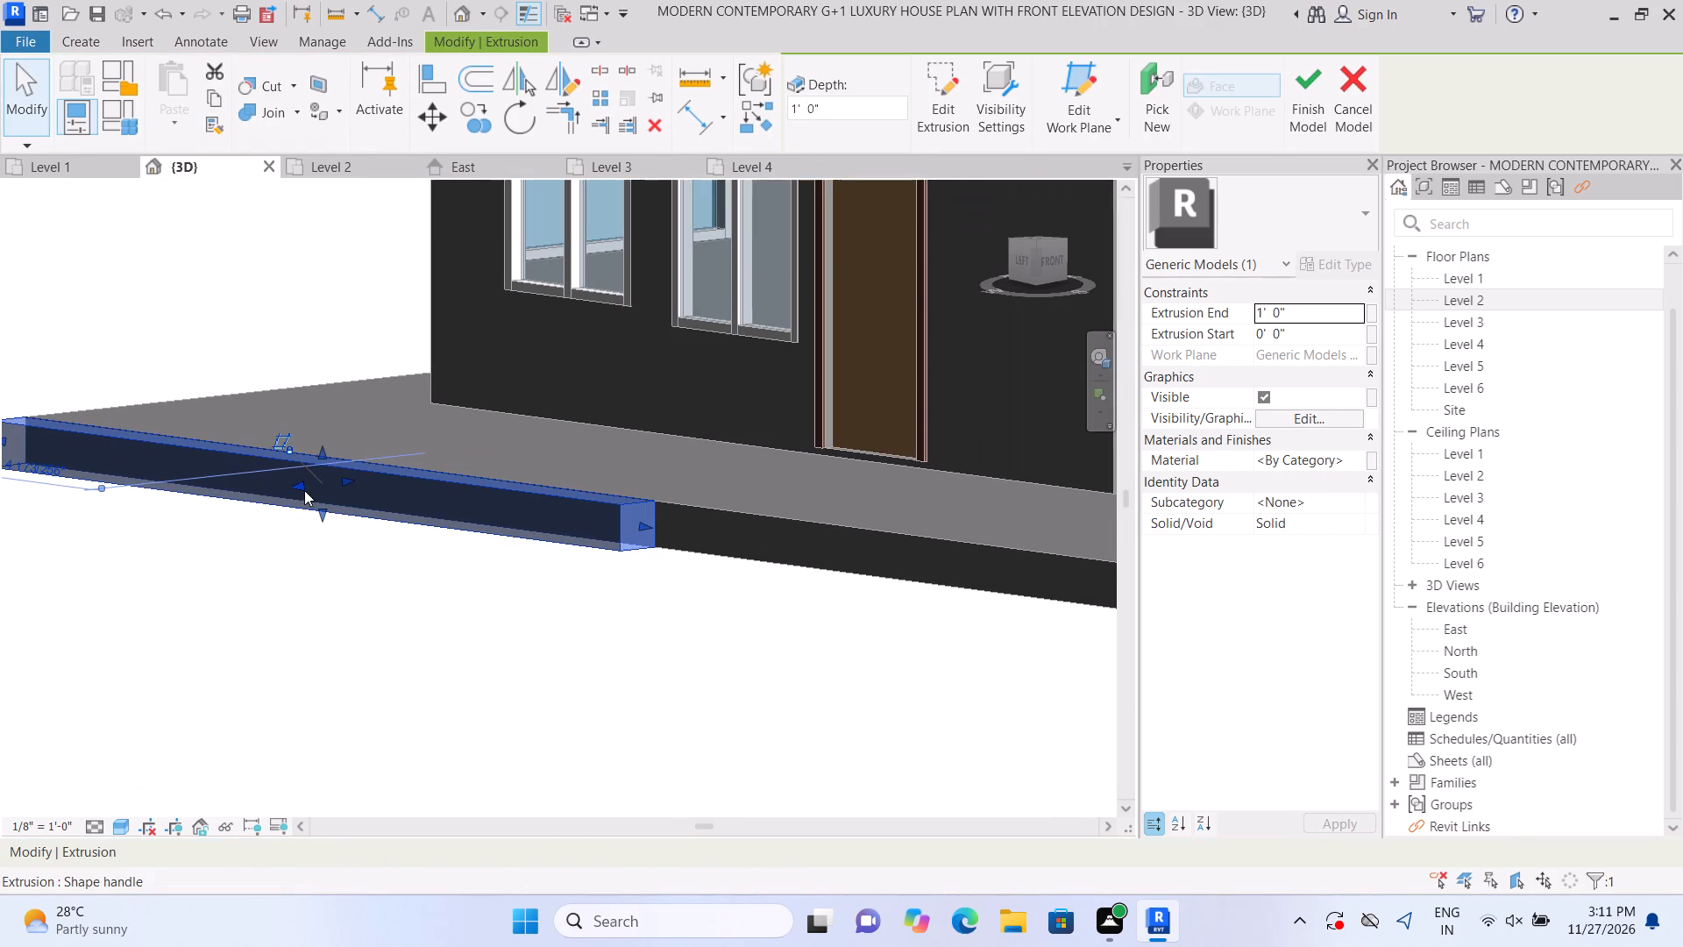
left_click_drag(297, 486, 283, 501)
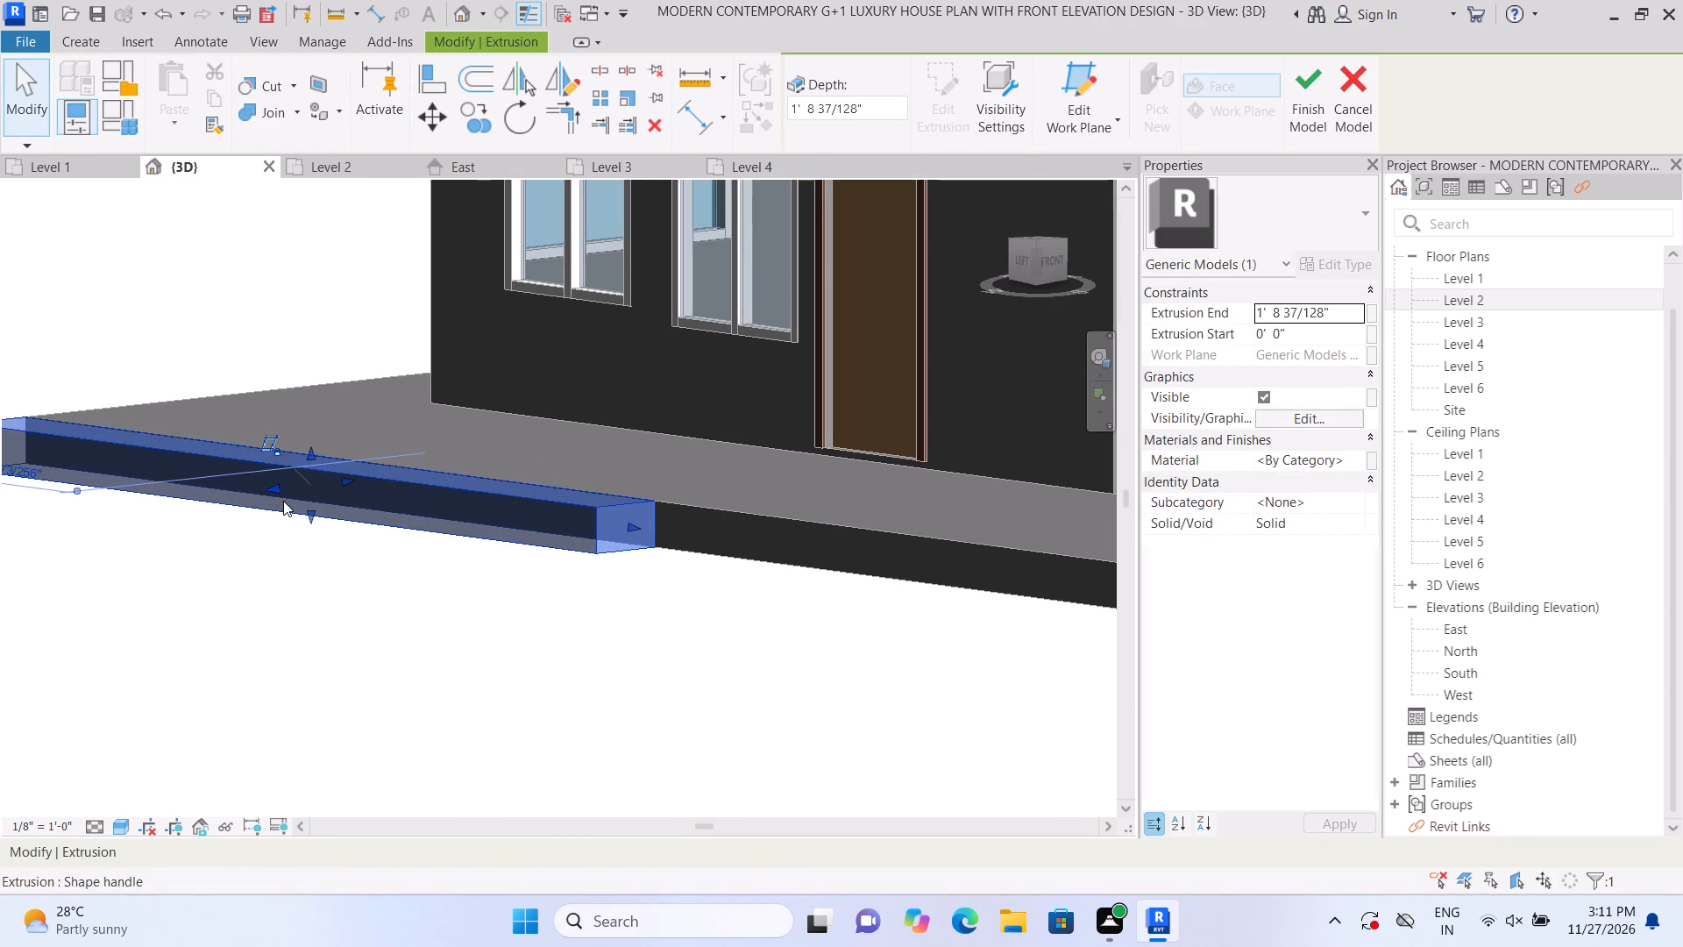
double_click(300, 652)
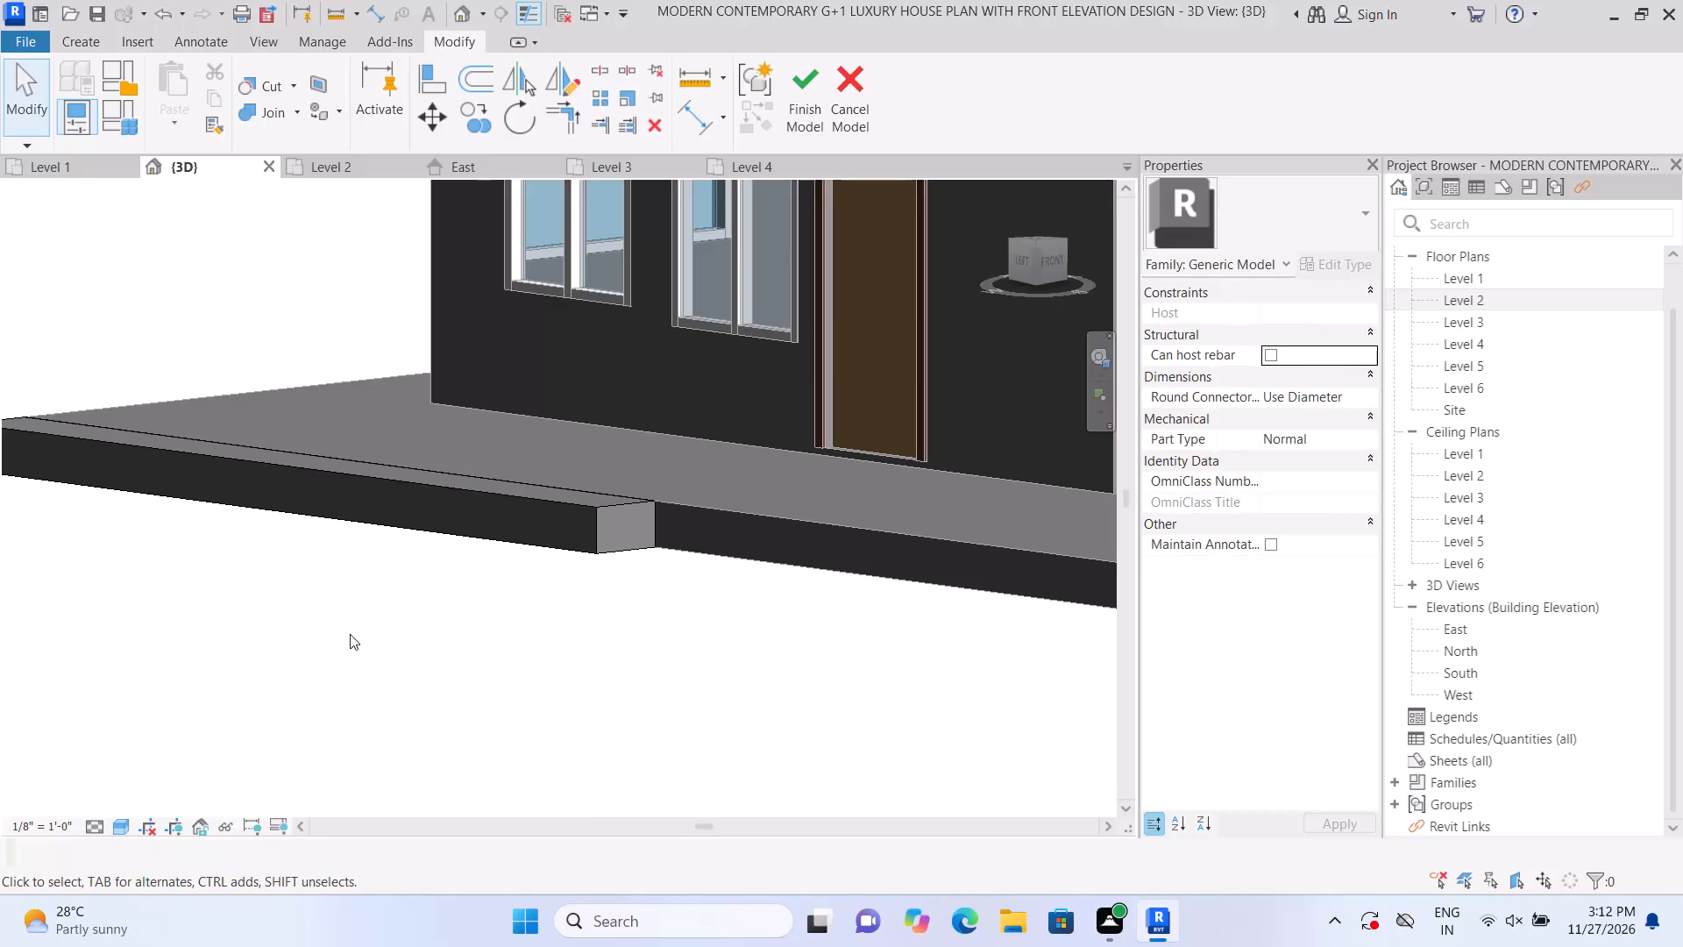
Shorten the slab-edge extrusion by pulling its front end back toward the rear corner, then deselect it.
scroll(350, 634, "down", 4)
scroll(363, 658, "up", 1)
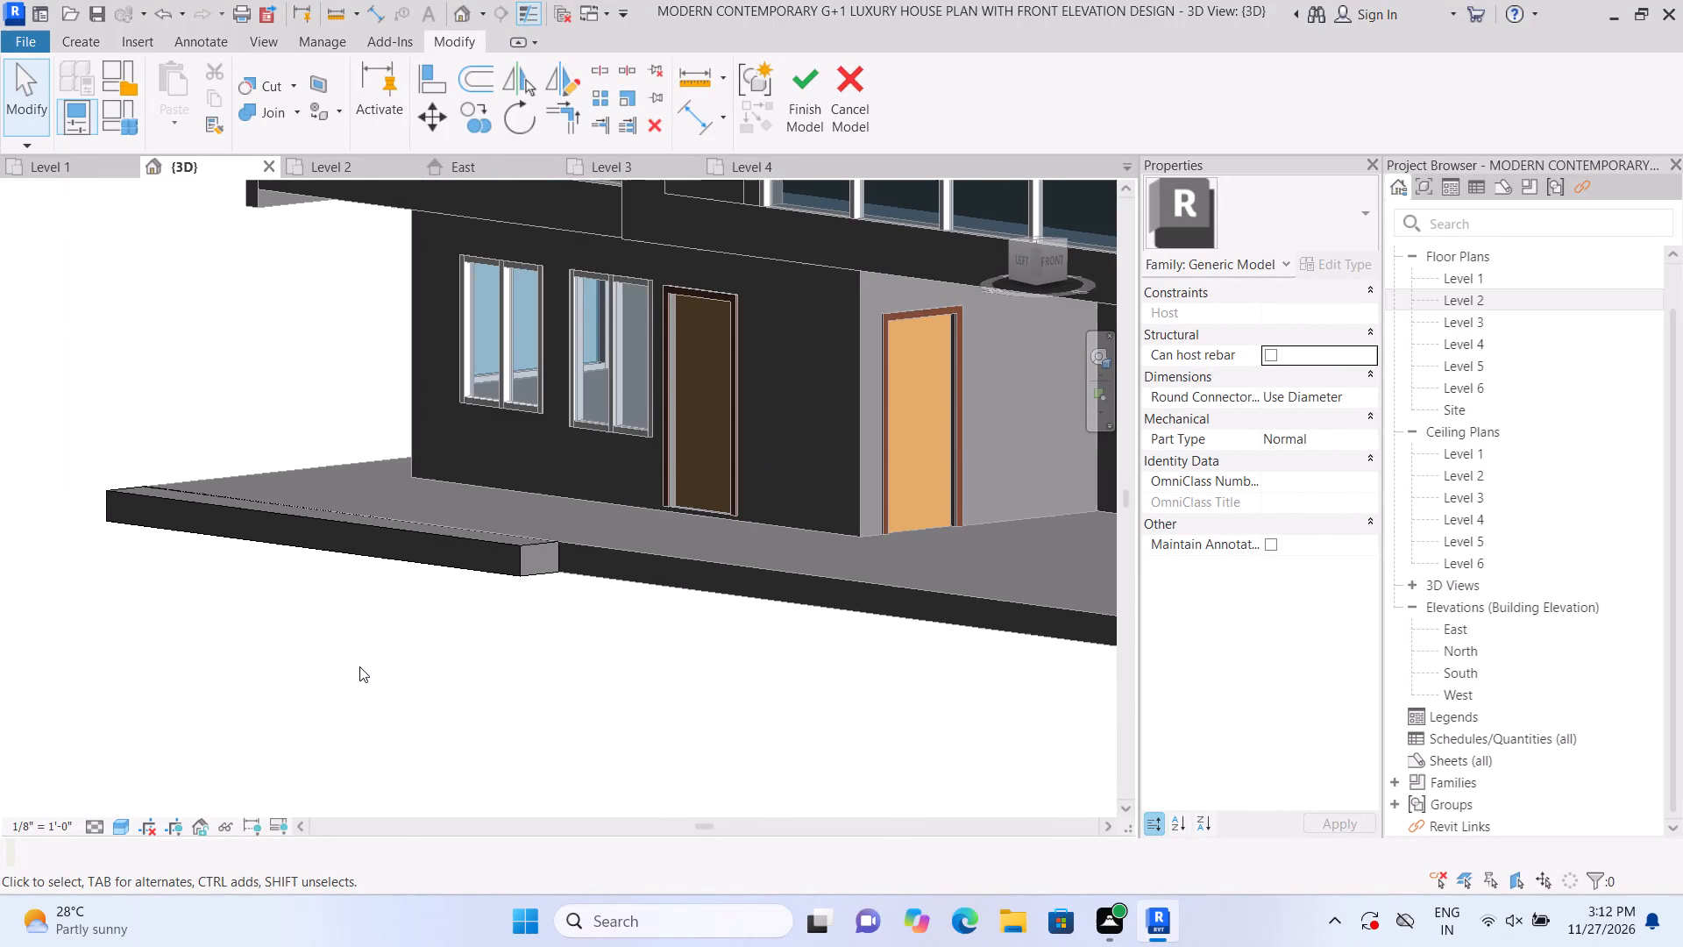
middle_click_drag(290, 685, 238, 716, "shift")
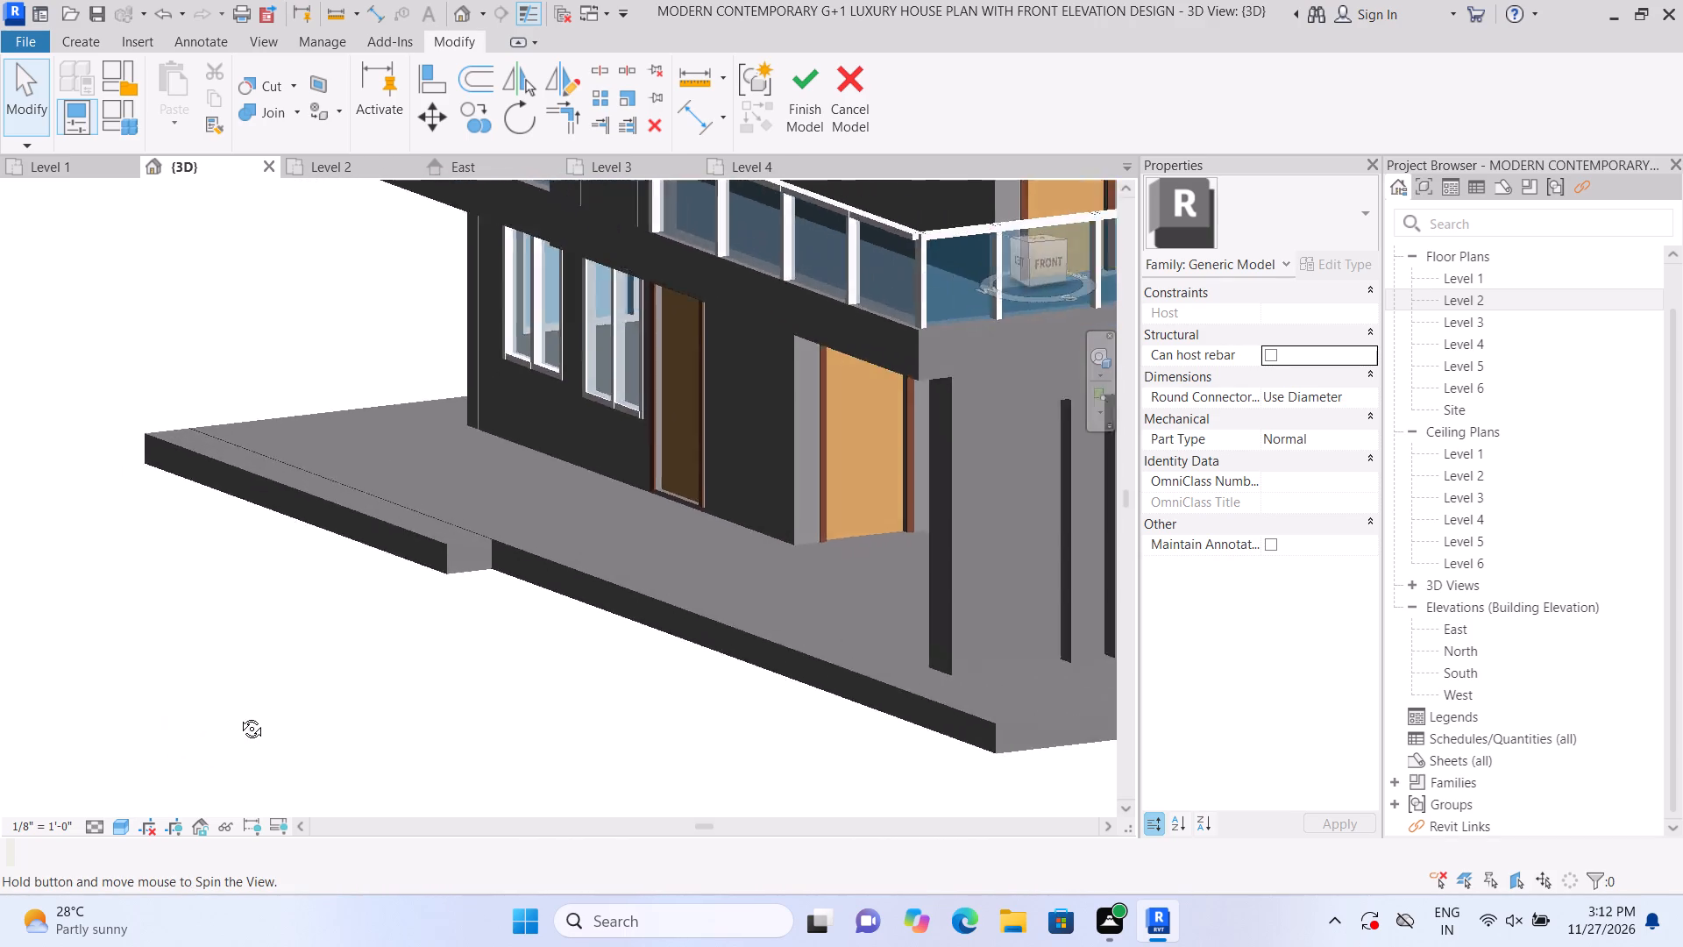
middle_click_drag(238, 716, 283, 720, "shift")
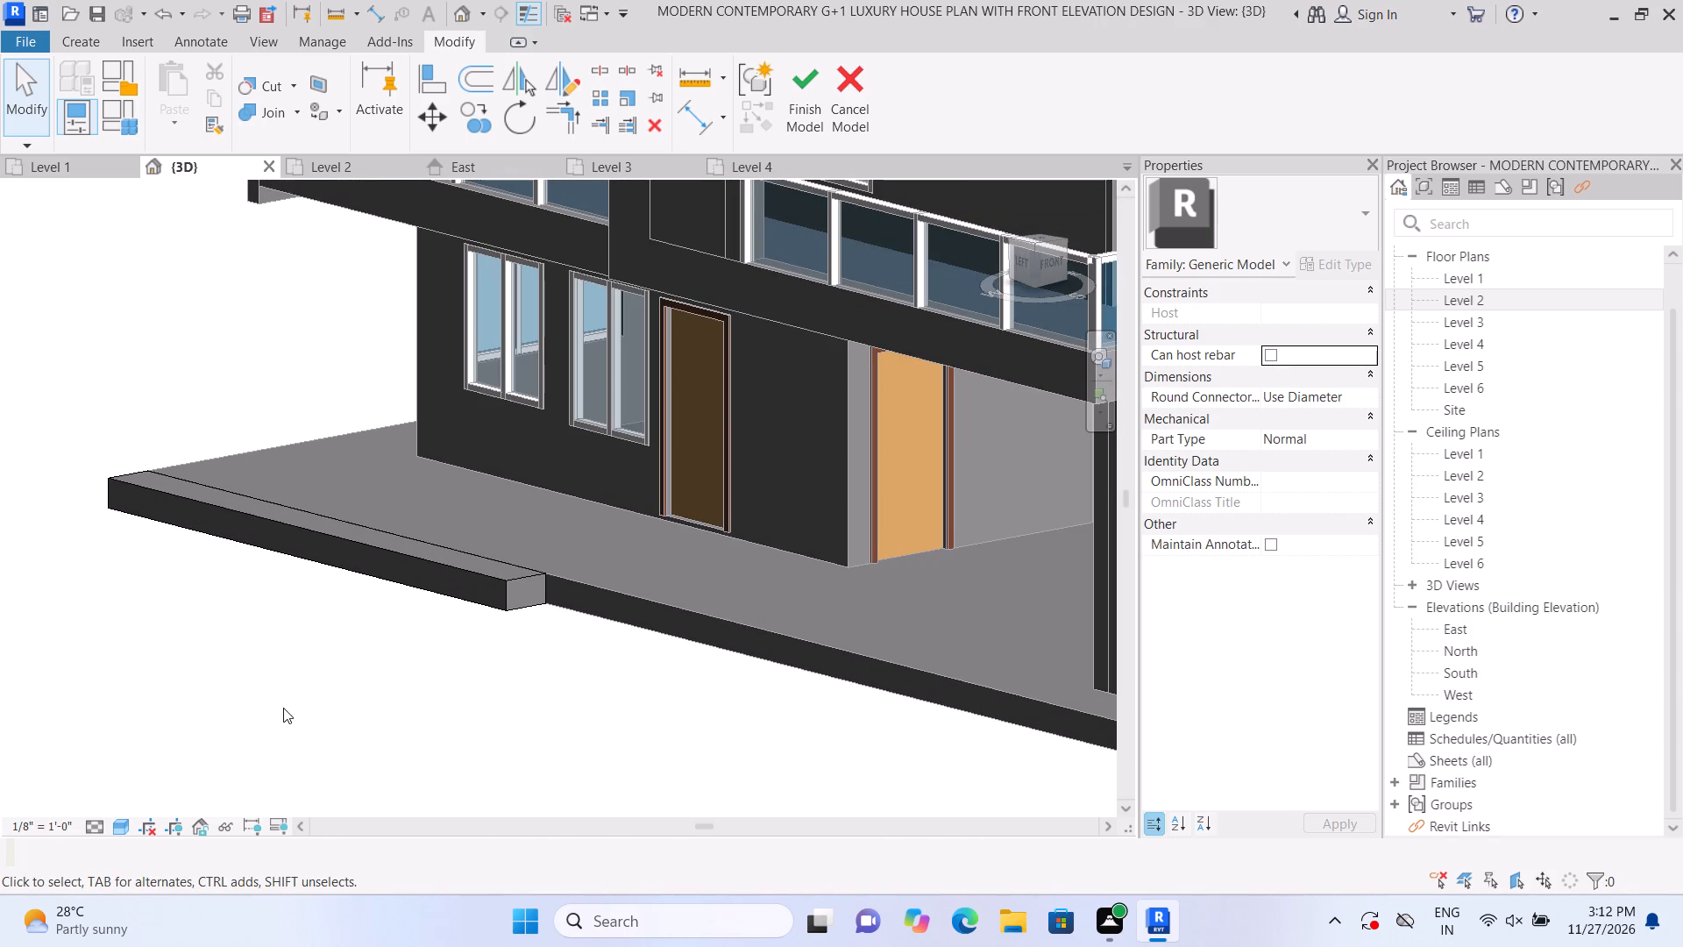
scroll(281, 708, "down", 1)
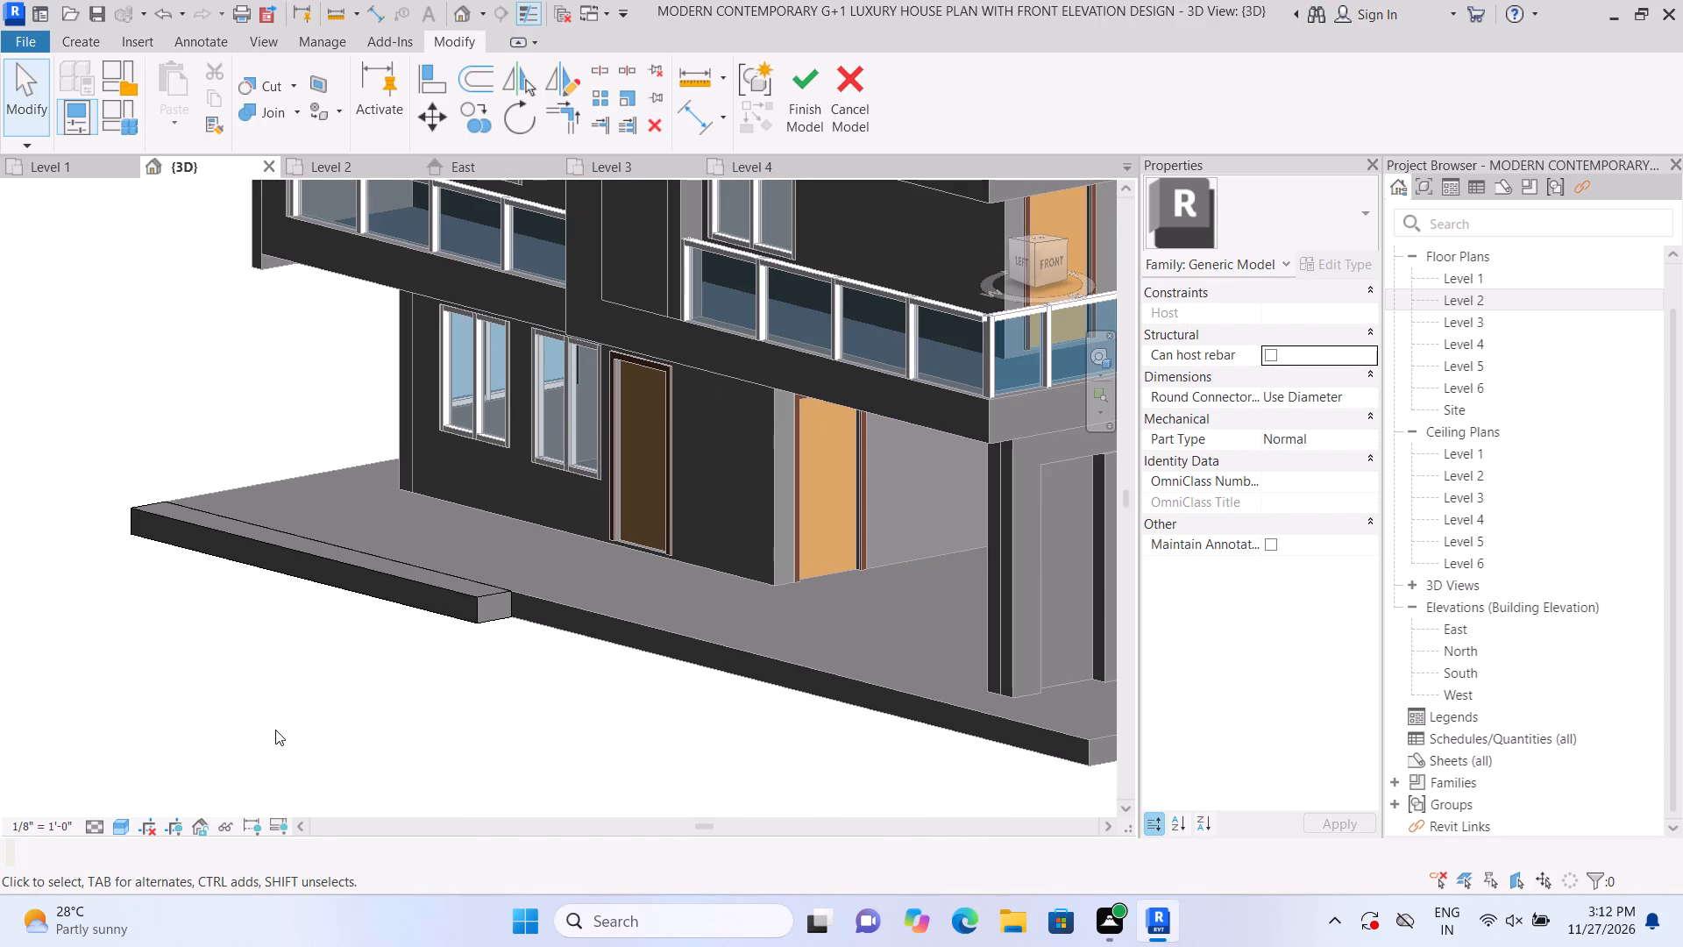
middle_click_drag(261, 728, 223, 751)
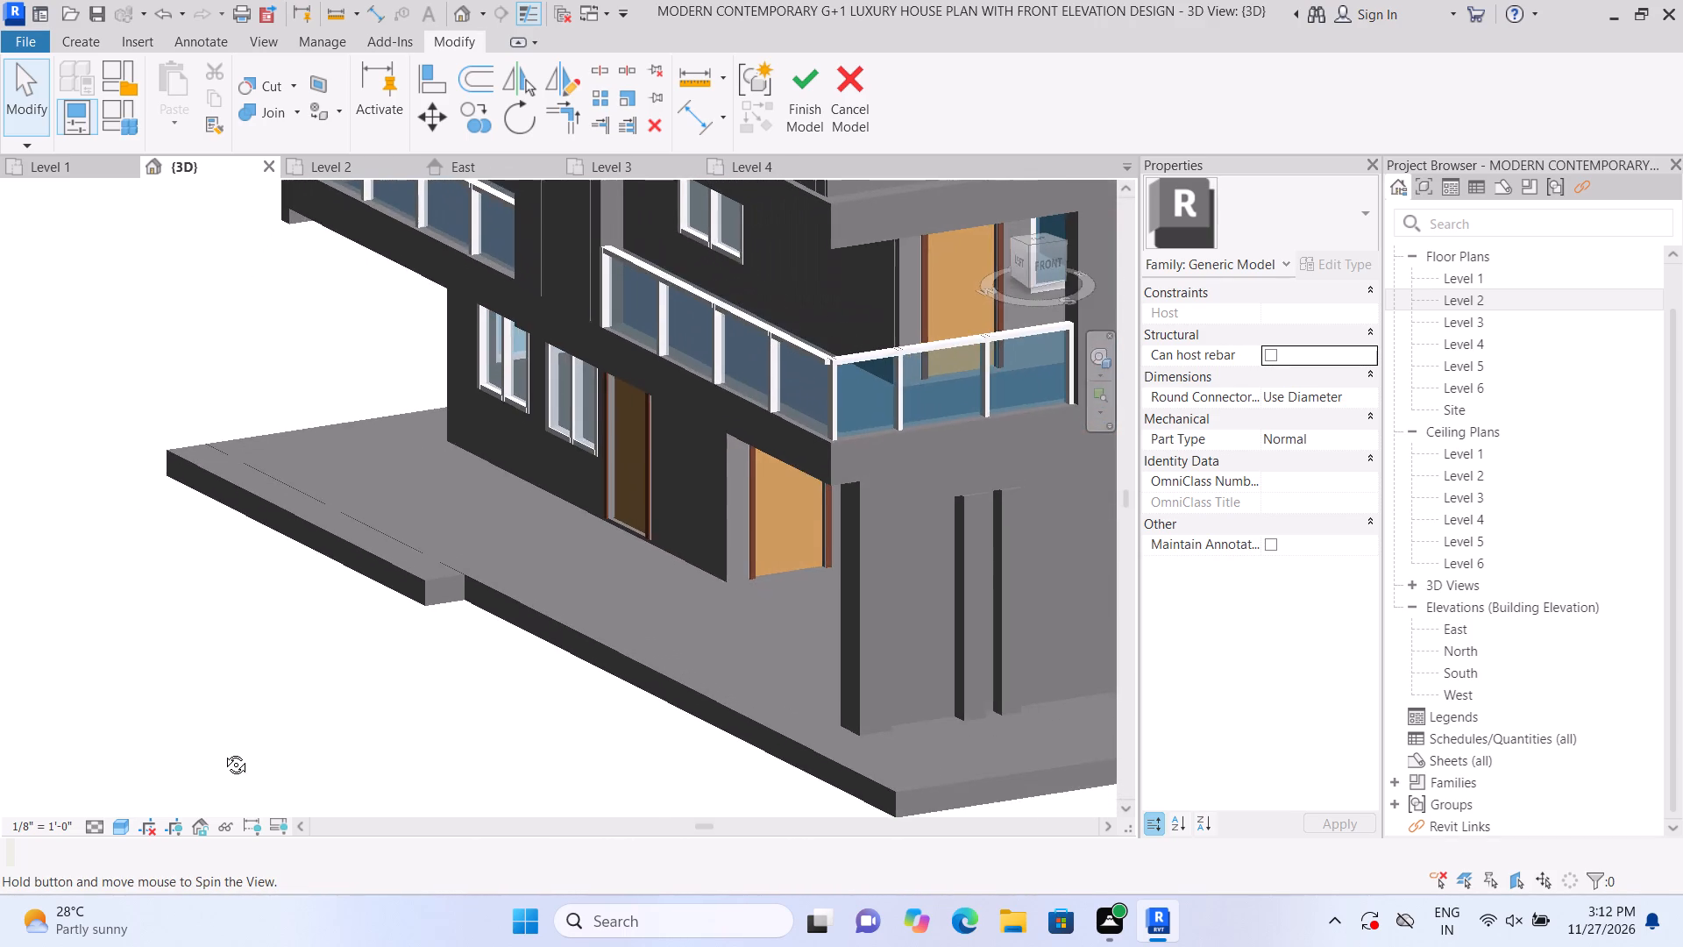
middle_click_drag(223, 751, 238, 754)
scroll(245, 750, "up", 1)
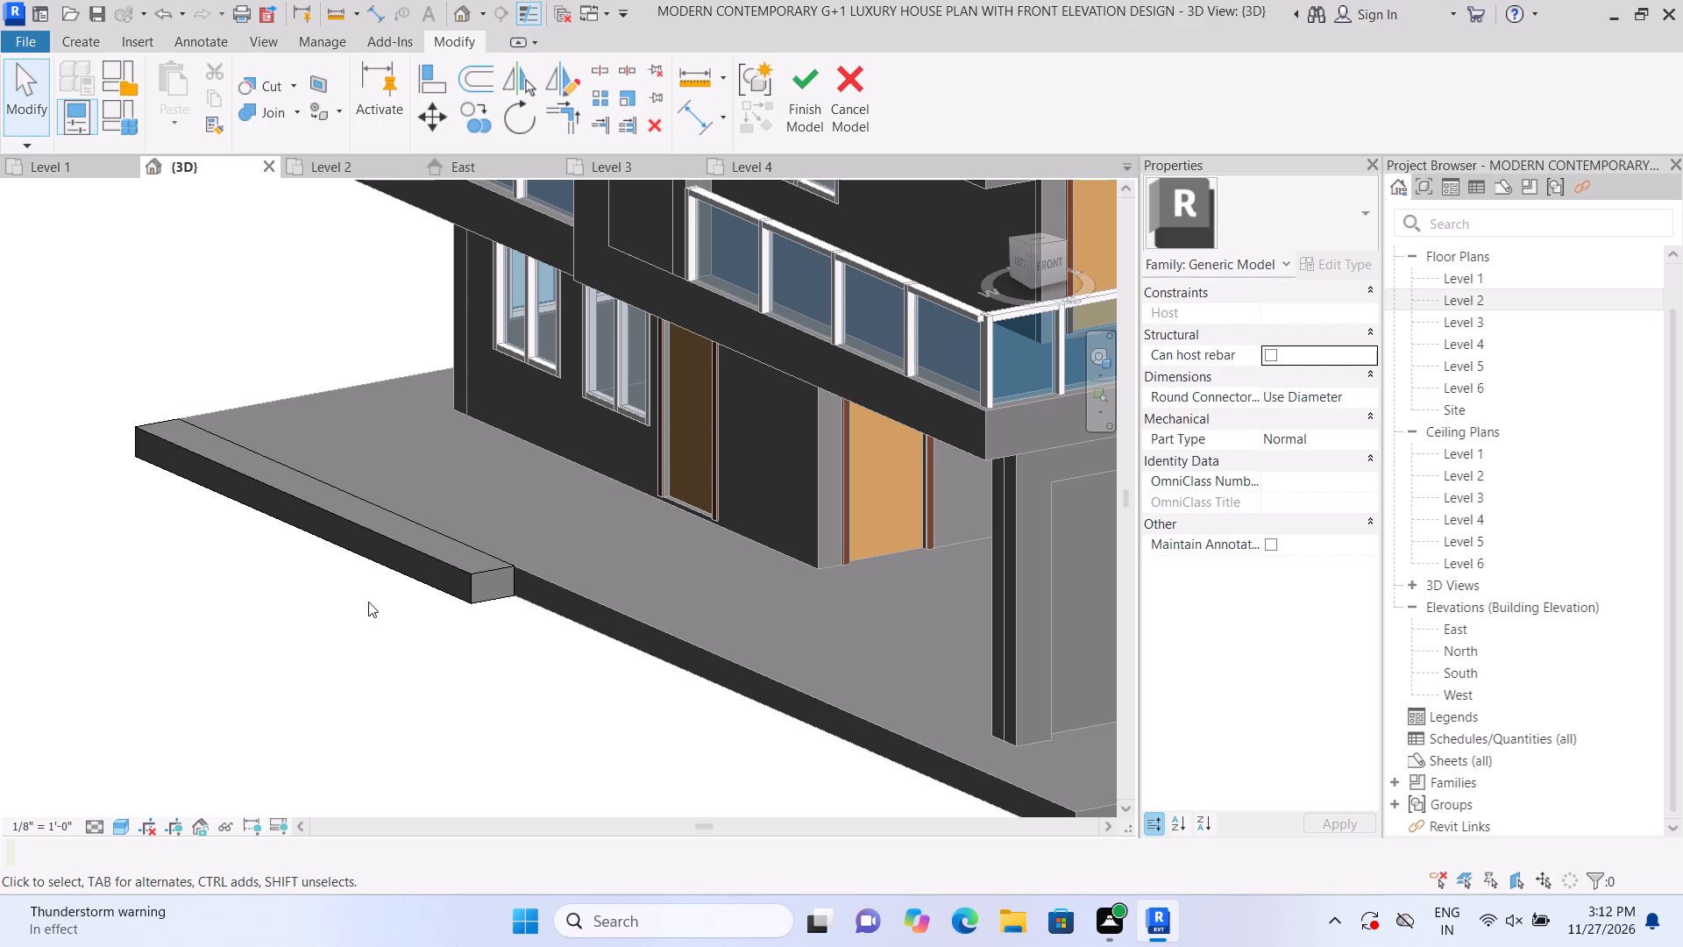
left_click(431, 556)
left_click_drag(500, 575, 443, 547)
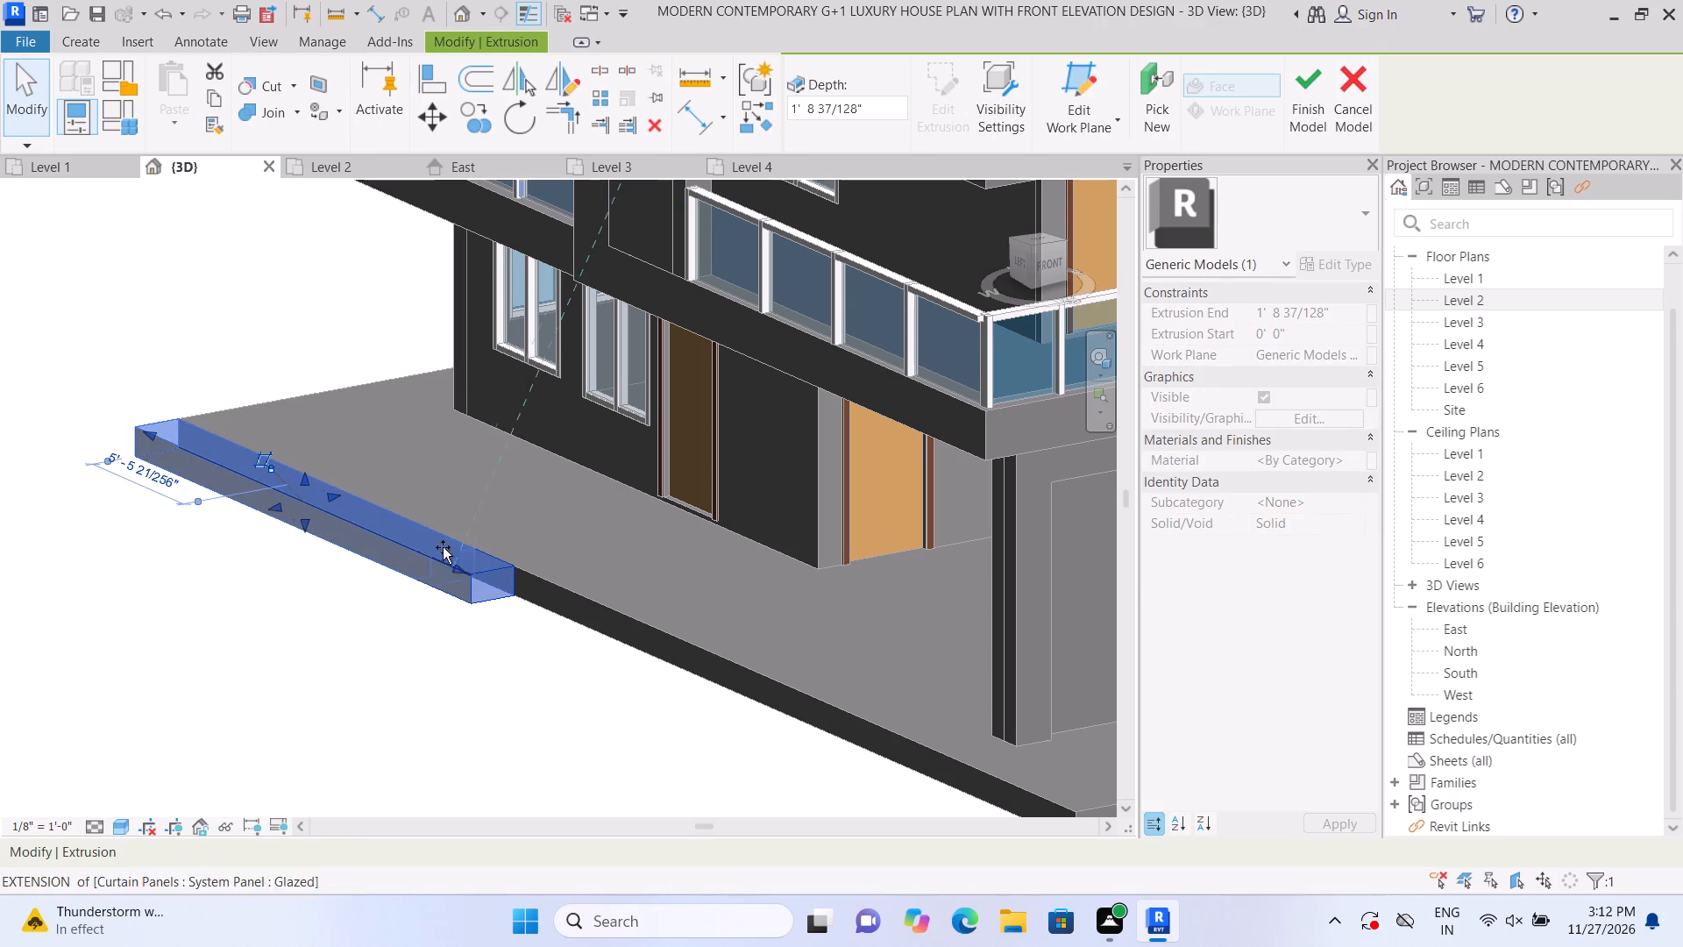
left_click_drag(443, 547, 417, 530)
left_click_drag(414, 548, 408, 541)
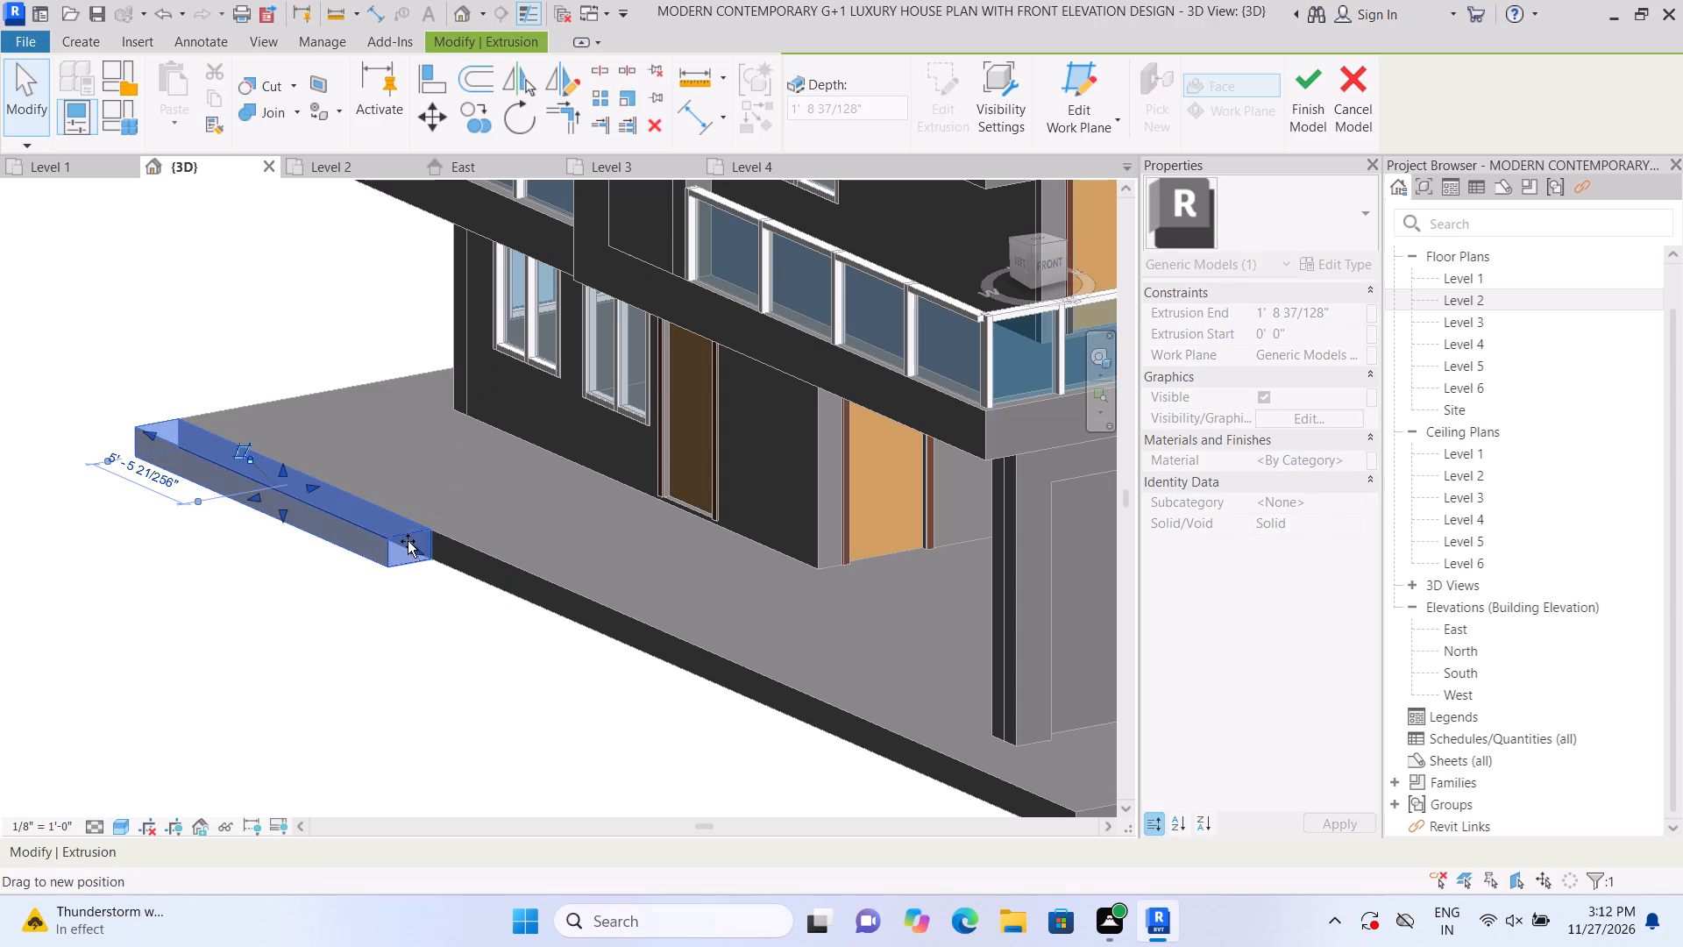
left_click_drag(408, 541, 400, 531)
left_click(328, 628)
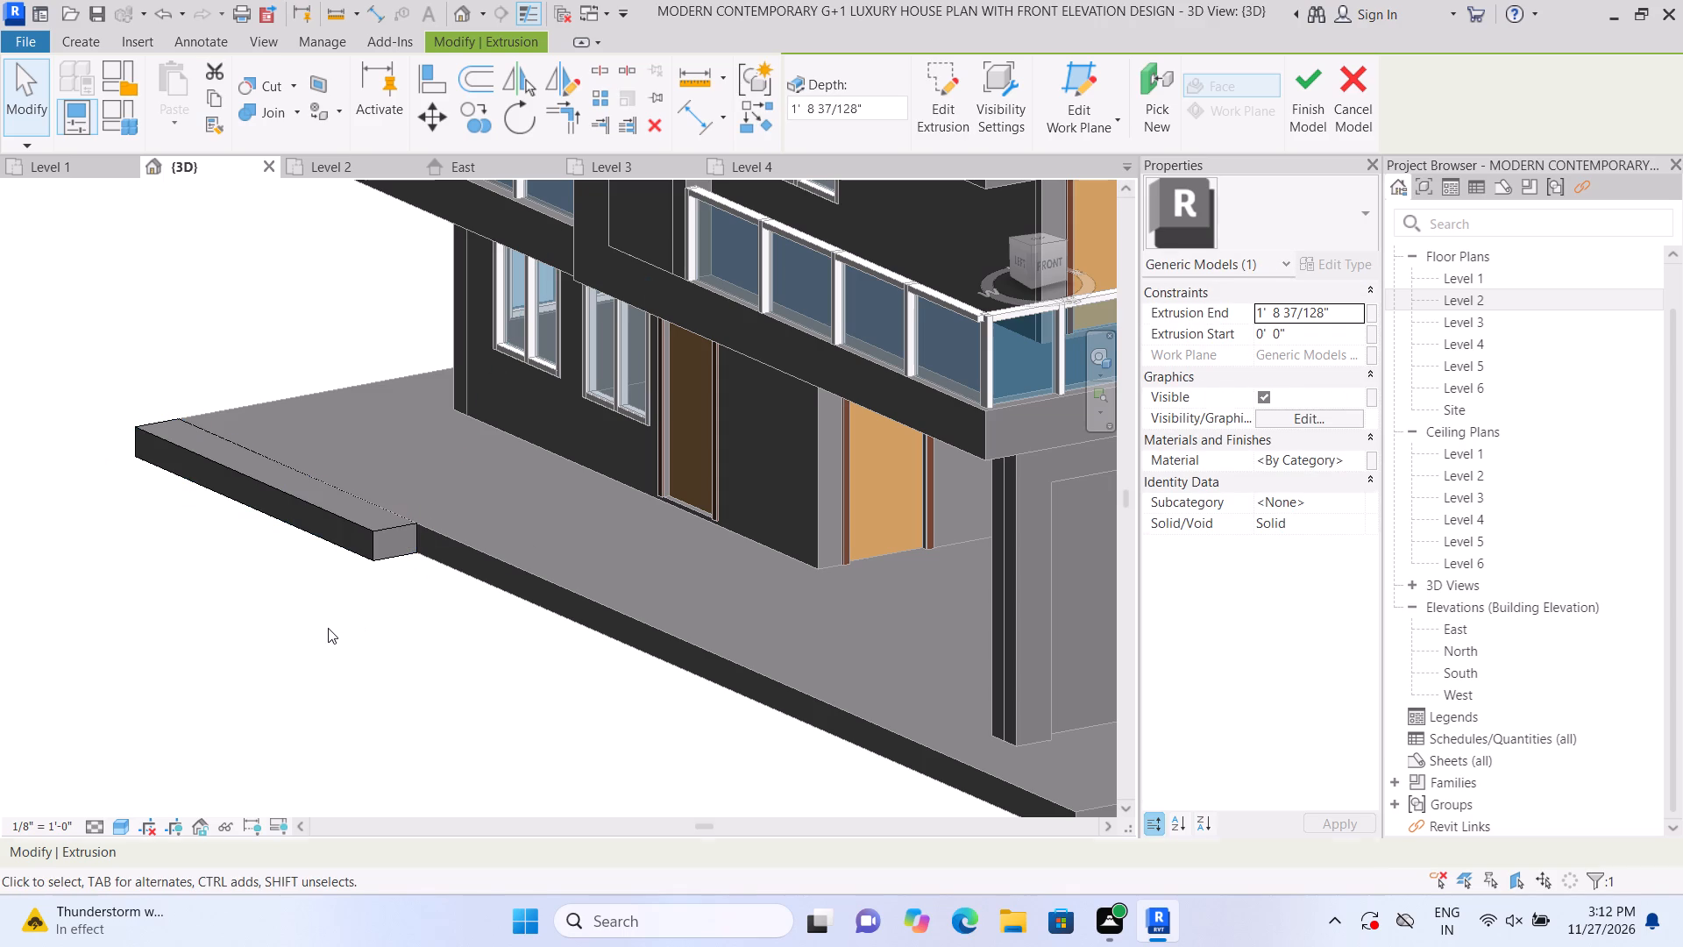
Stretch the extrusion's top face upward to turn it into a low boundary wall in front of the ground-floor windows.
left_click(318, 499)
left_click_drag(273, 466, 274, 307)
left_click(160, 688)
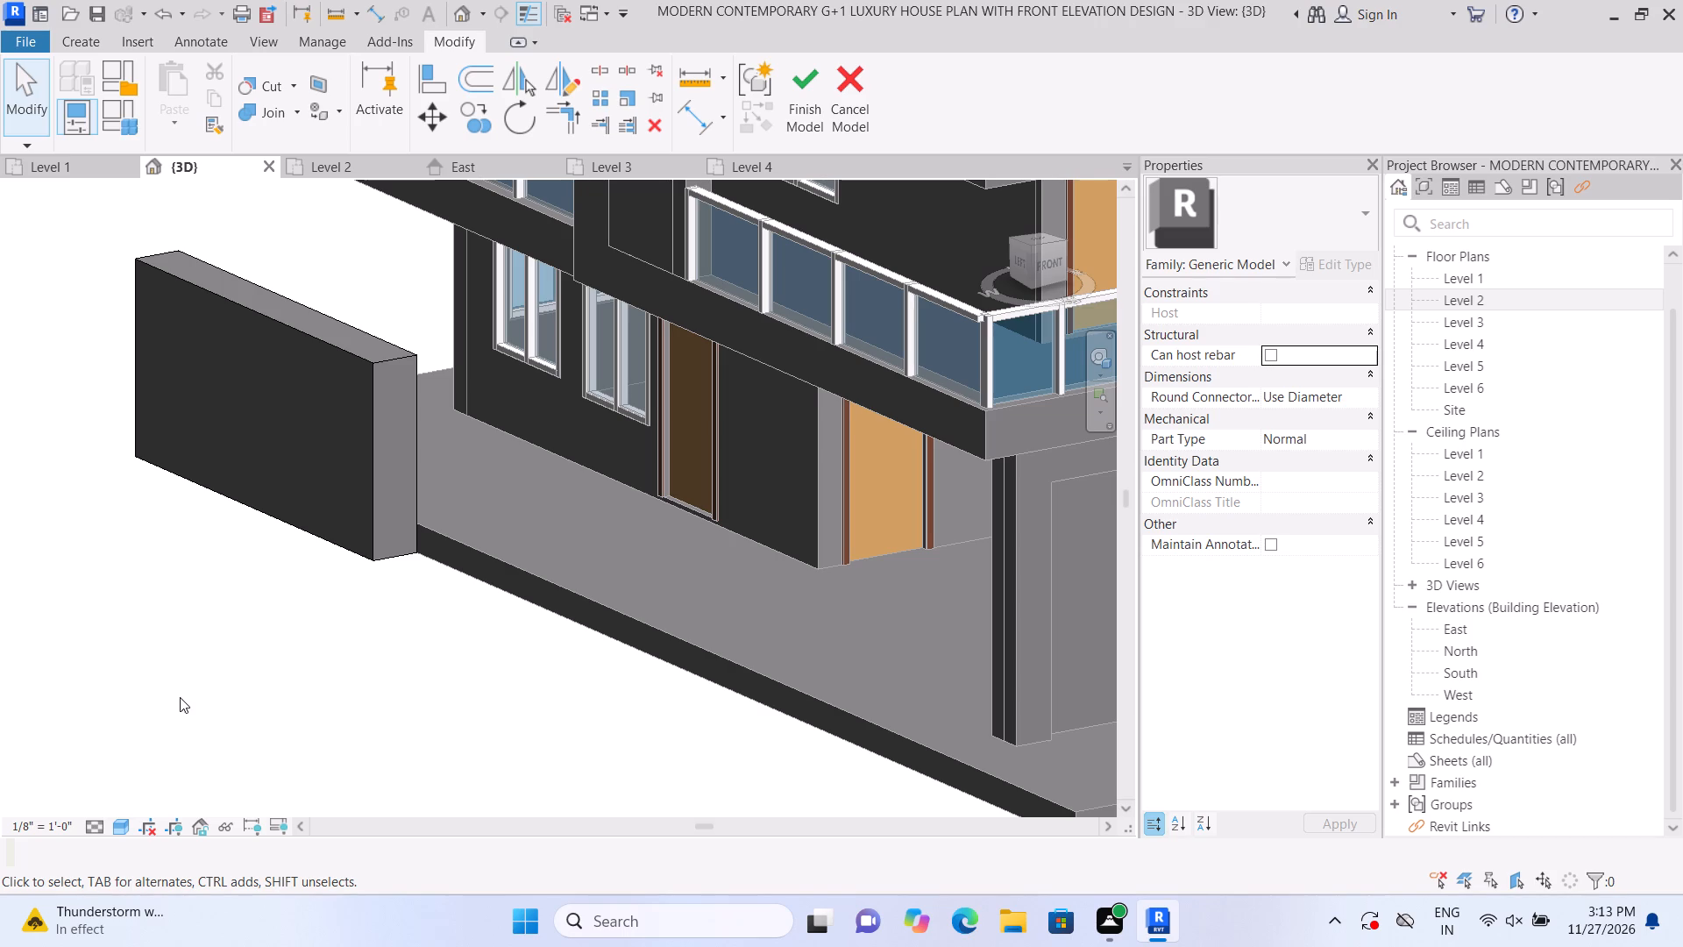
Lower the top face of the boundary wall slightly and deselect the wall.
middle_click_drag(192, 656, 199, 661, "shift")
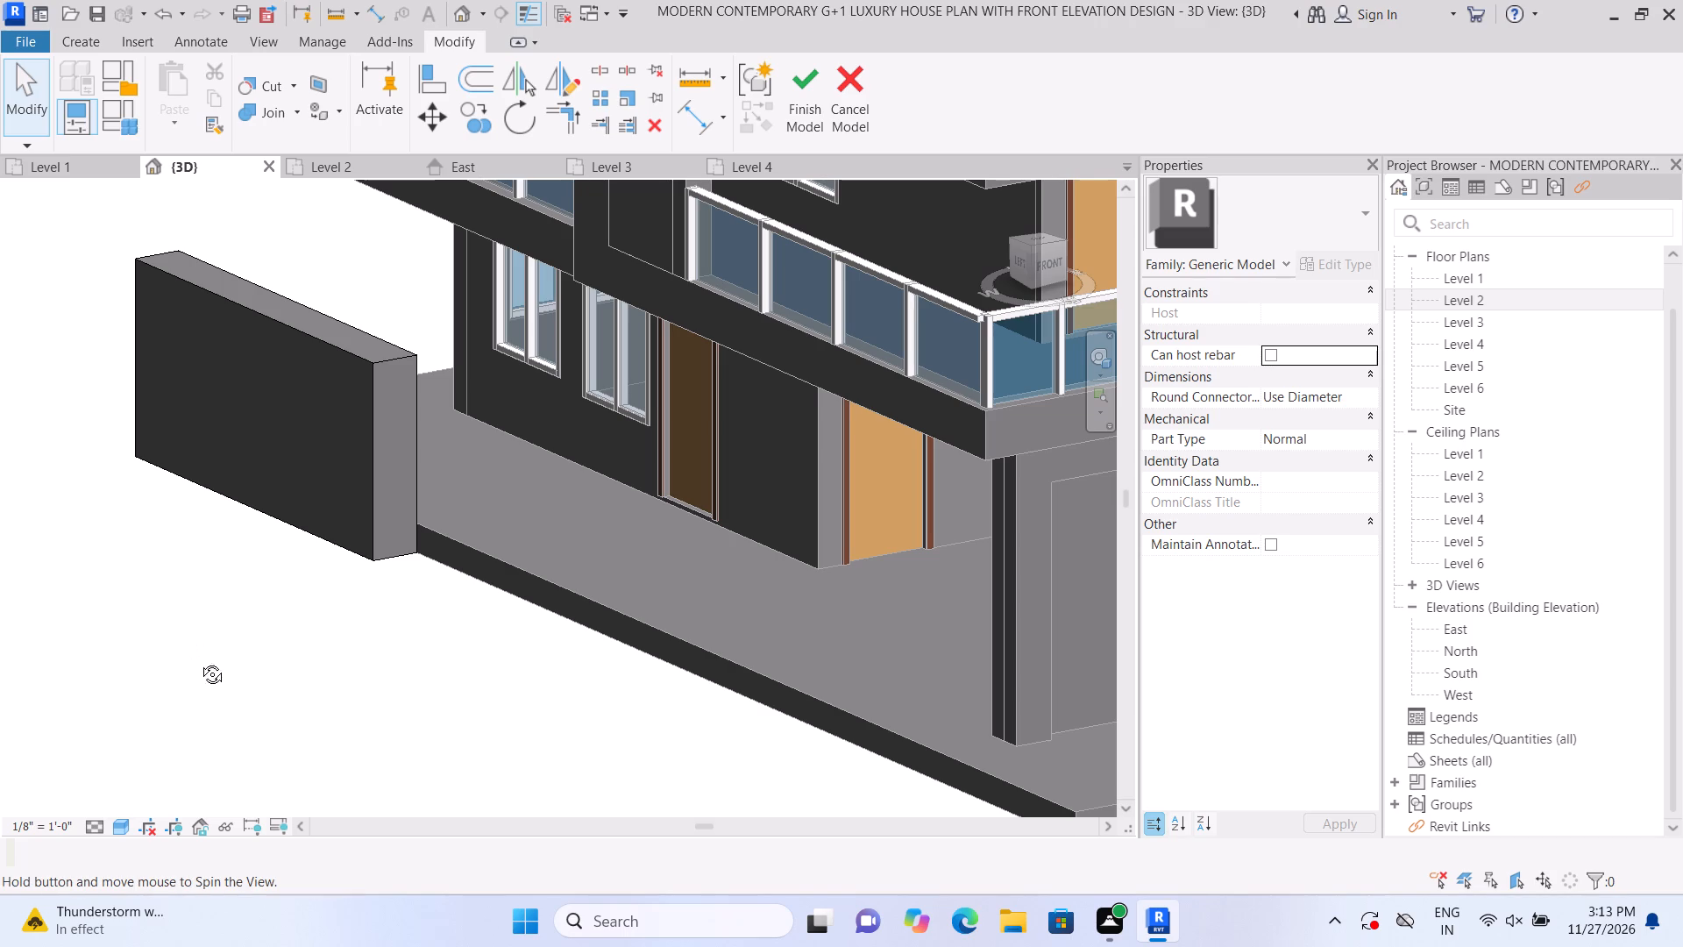
middle_click_drag(199, 661, 284, 662, "shift")
scroll(280, 662, "down", 3)
middle_click_drag(207, 722, 238, 733)
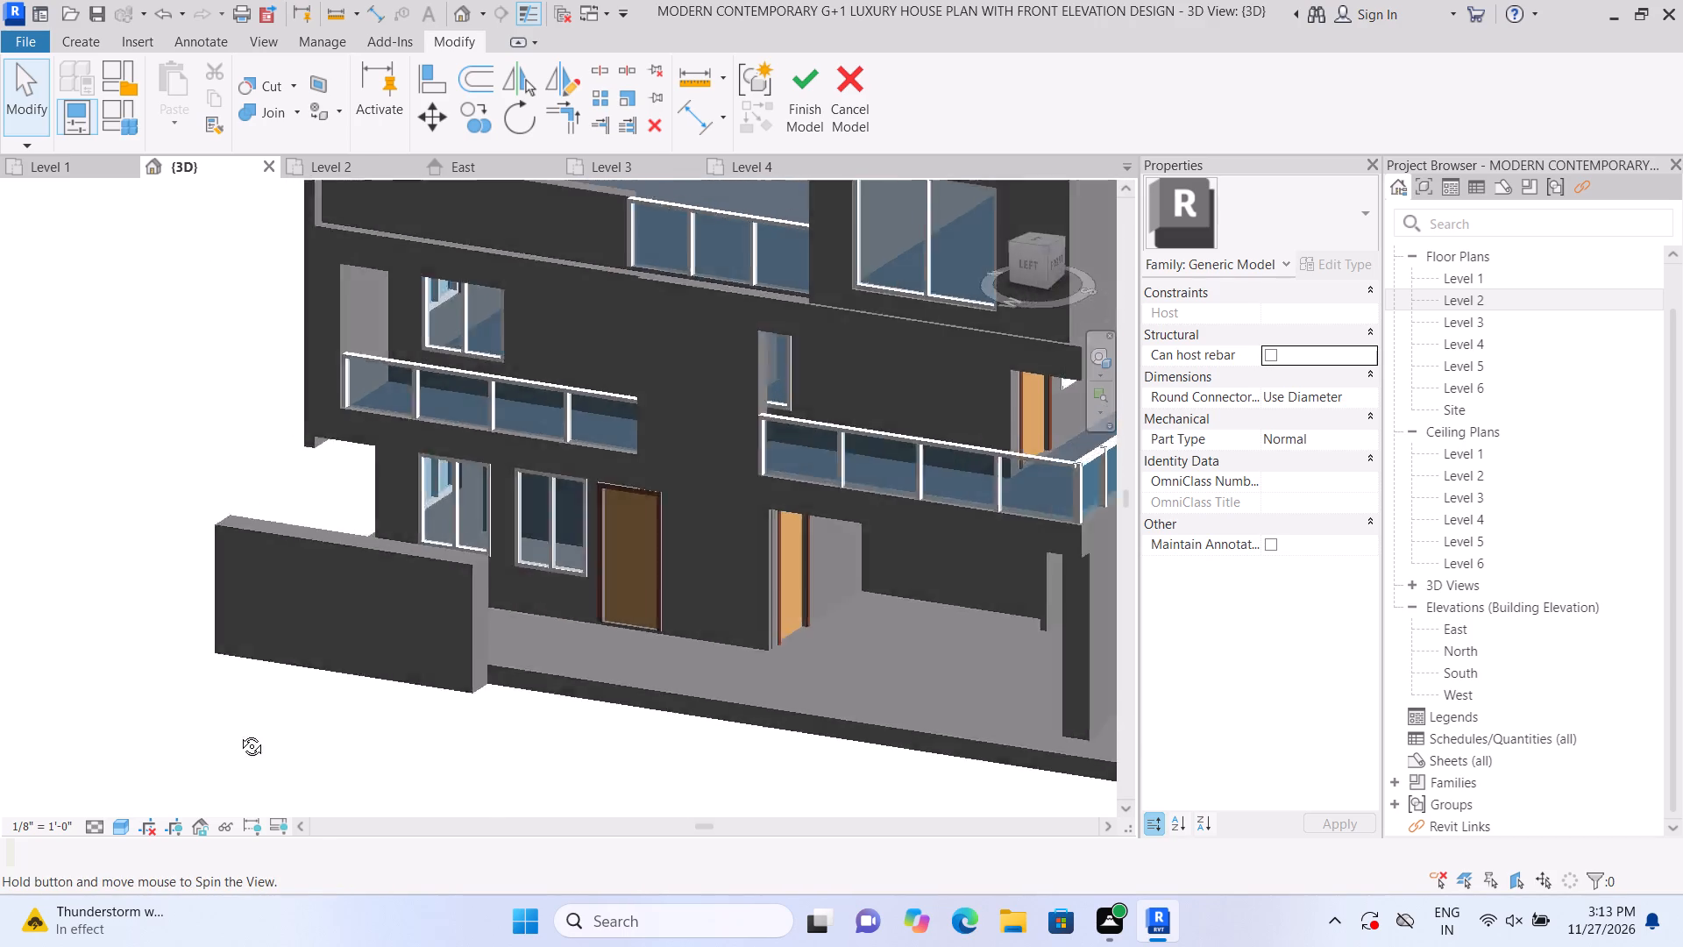
middle_click_drag(238, 733, 160, 731)
scroll(169, 700, "down", 3)
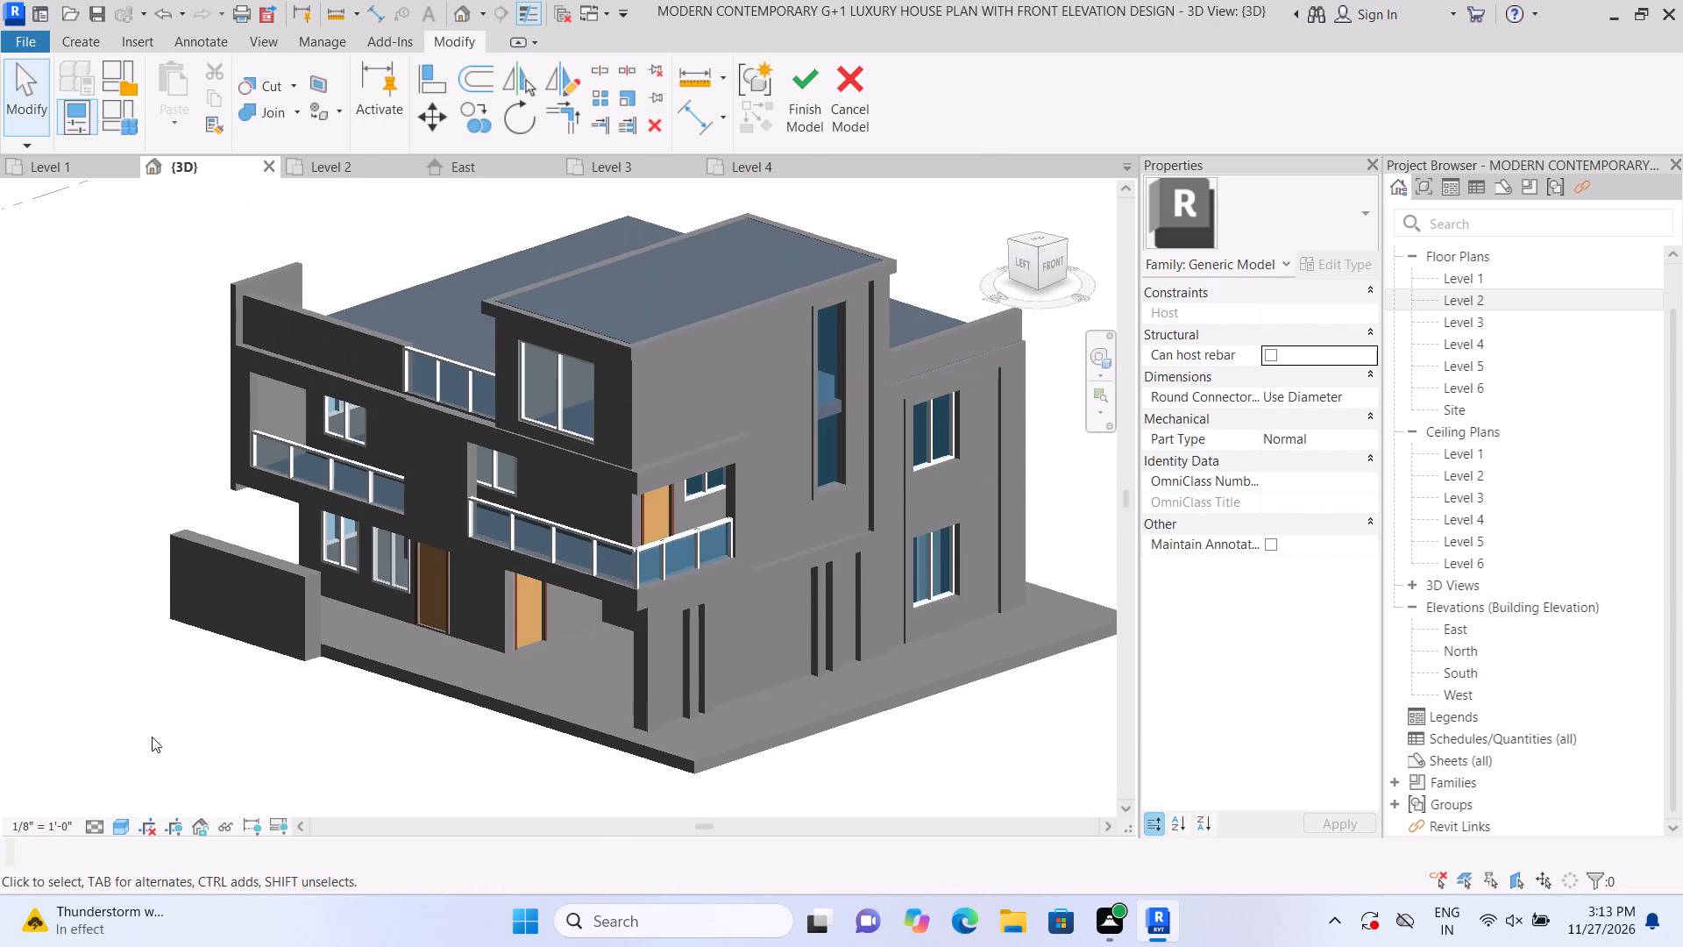
scroll(153, 771, "up", 3)
middle_click_drag(174, 771, 191, 774)
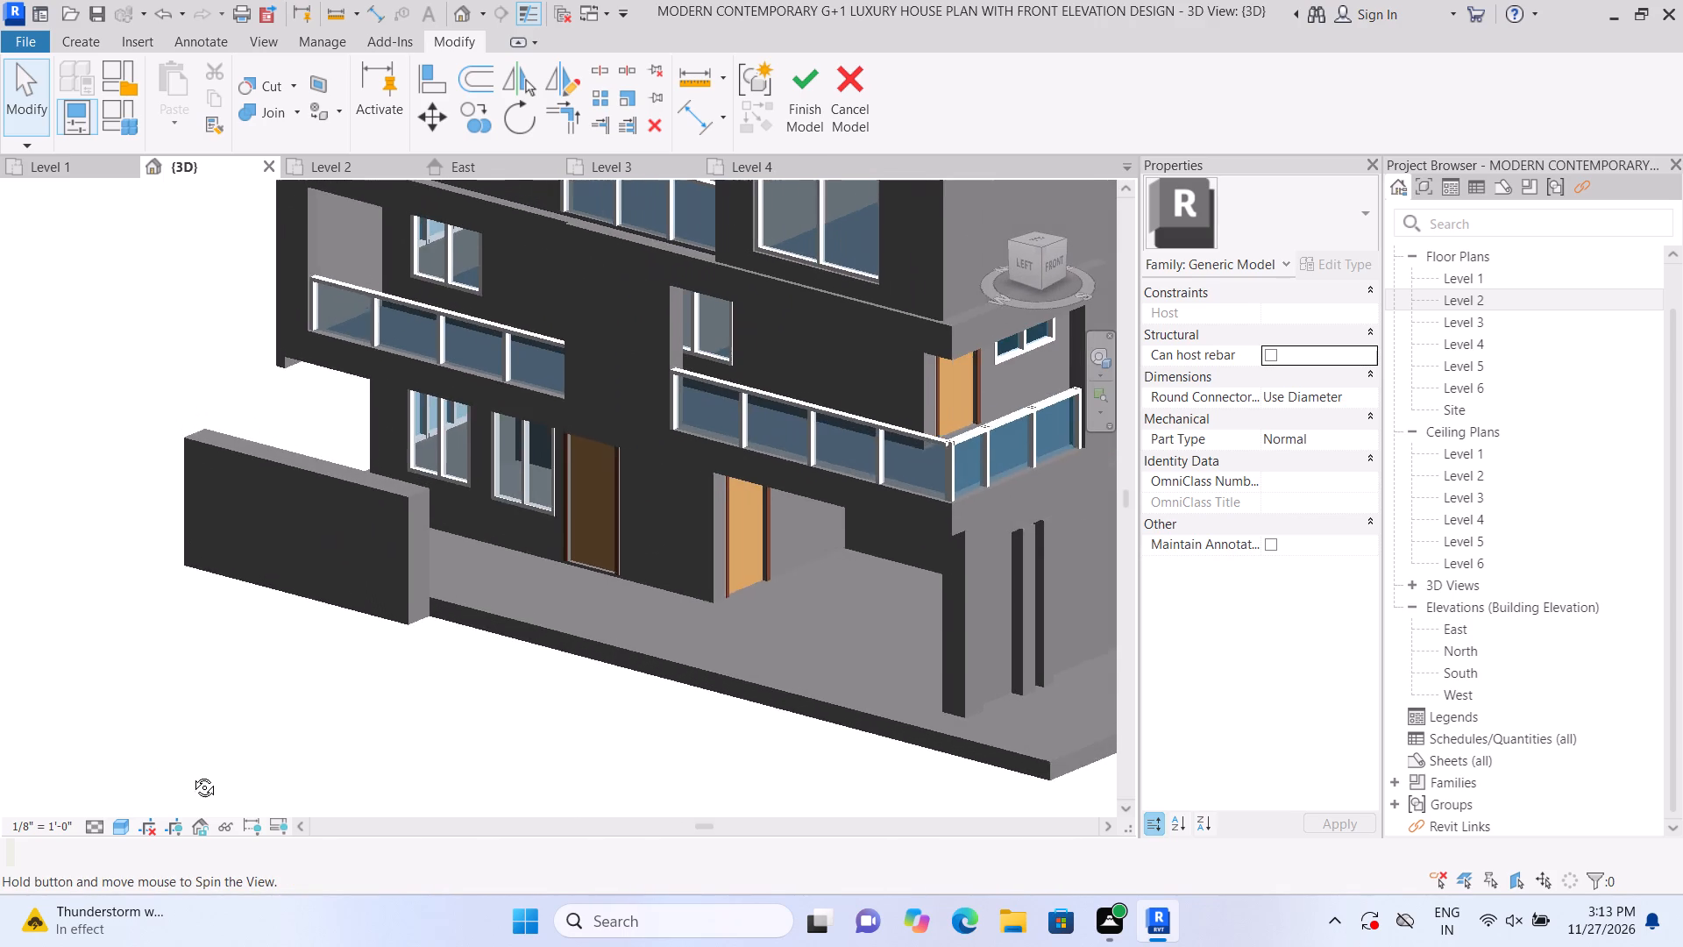
middle_click_drag(191, 774, 185, 774)
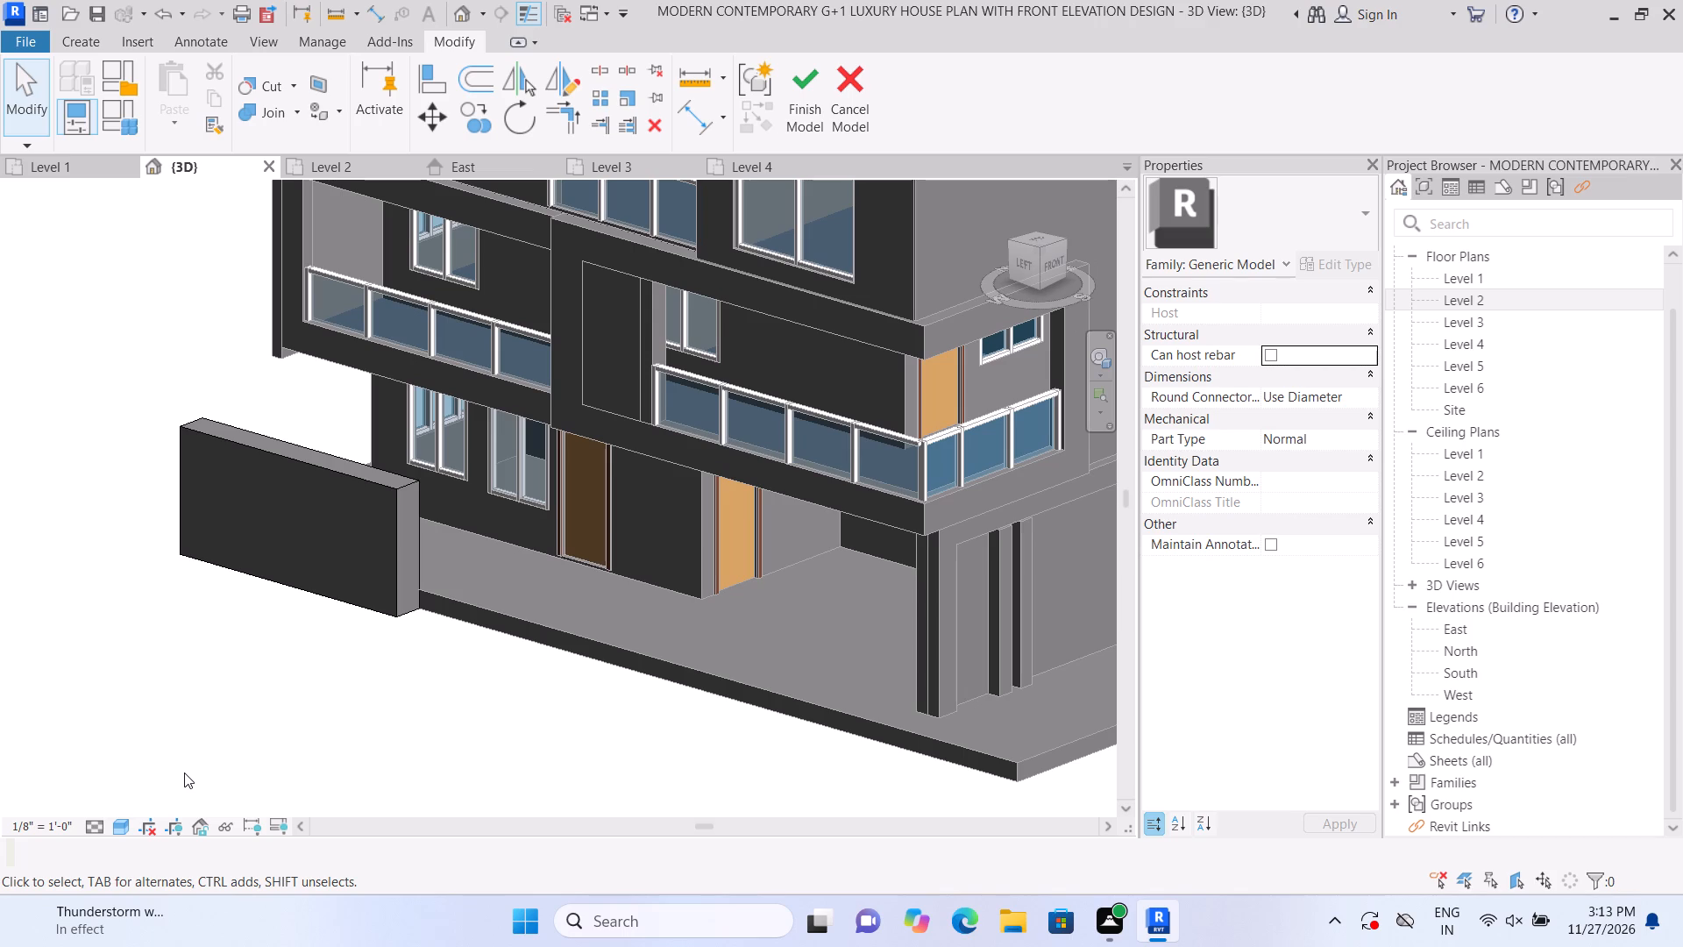
scroll(161, 818, "up", 2)
left_click(286, 476)
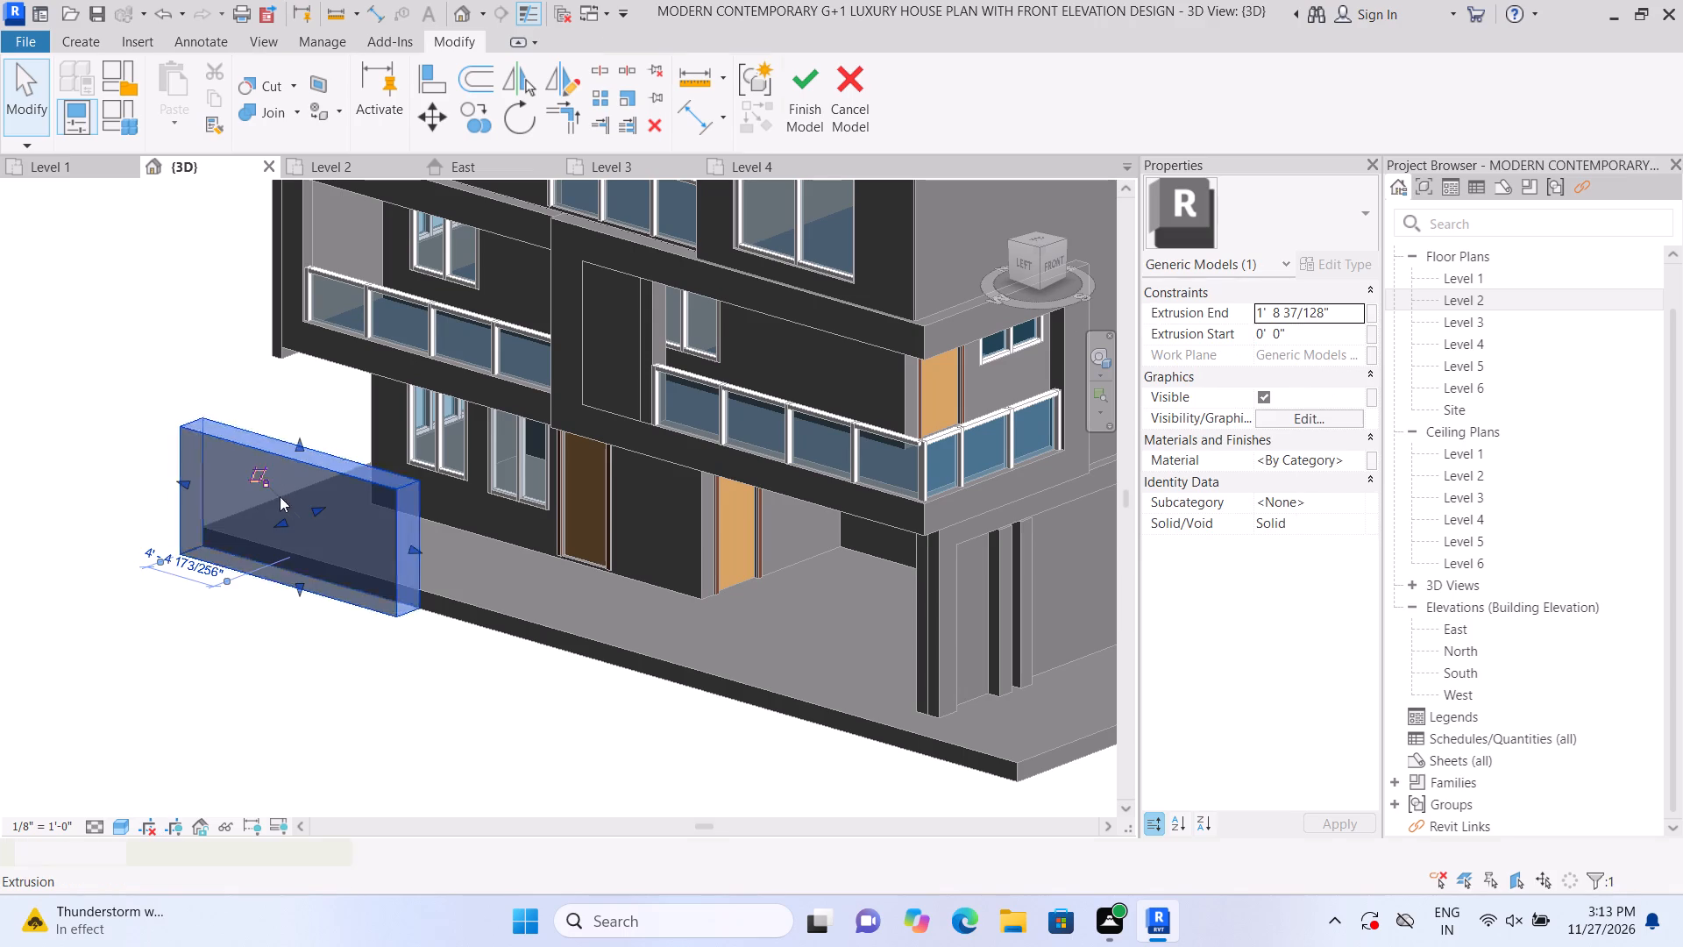
scroll(276, 592, "up", 1)
left_click_drag(301, 417, 295, 455)
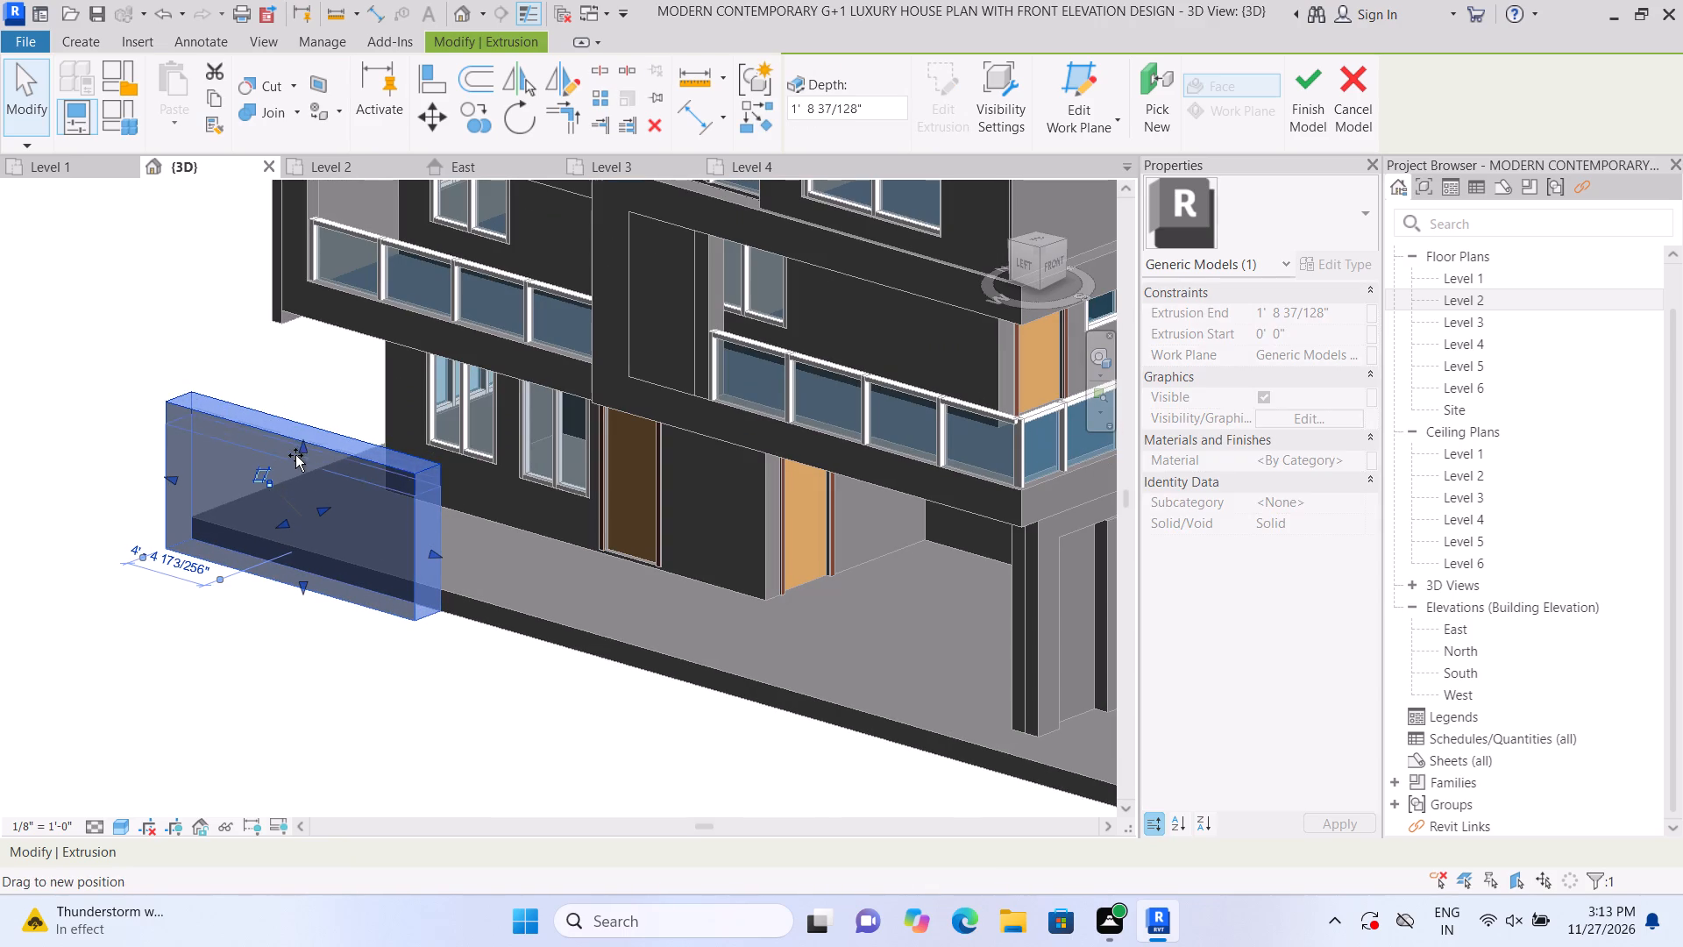
left_click_drag(295, 455, 310, 445)
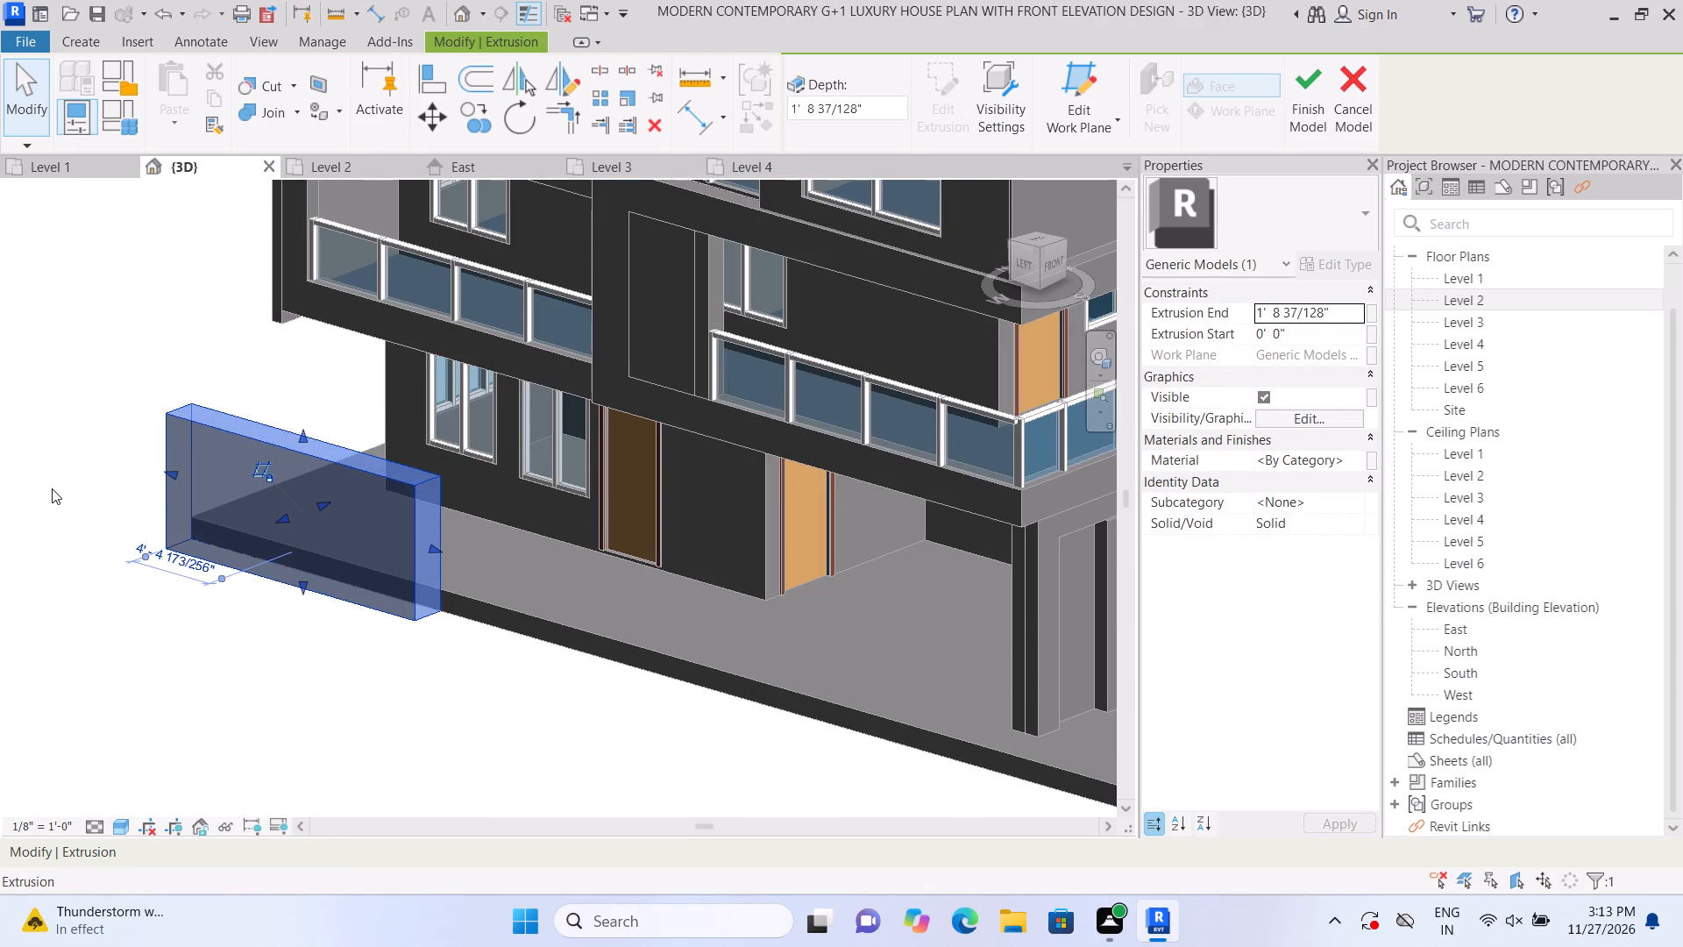
left_click(52, 488)
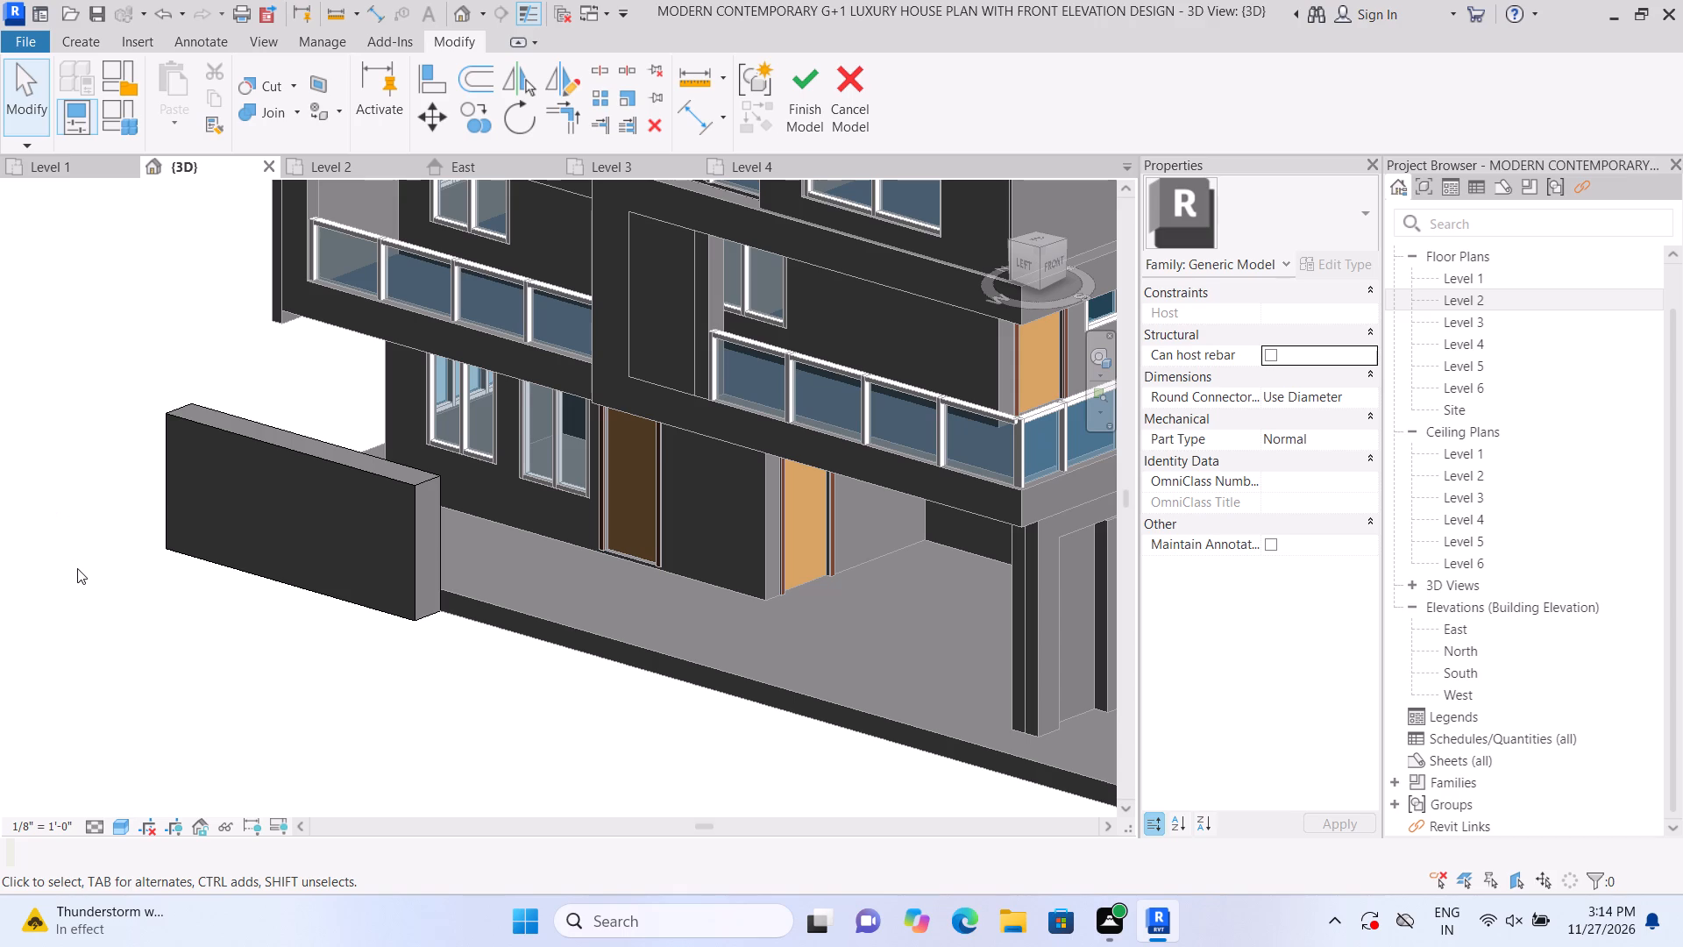
Examine the low wall and the remaining slab edge from the front and back of the house.
middle_click_drag(140, 683, 123, 695)
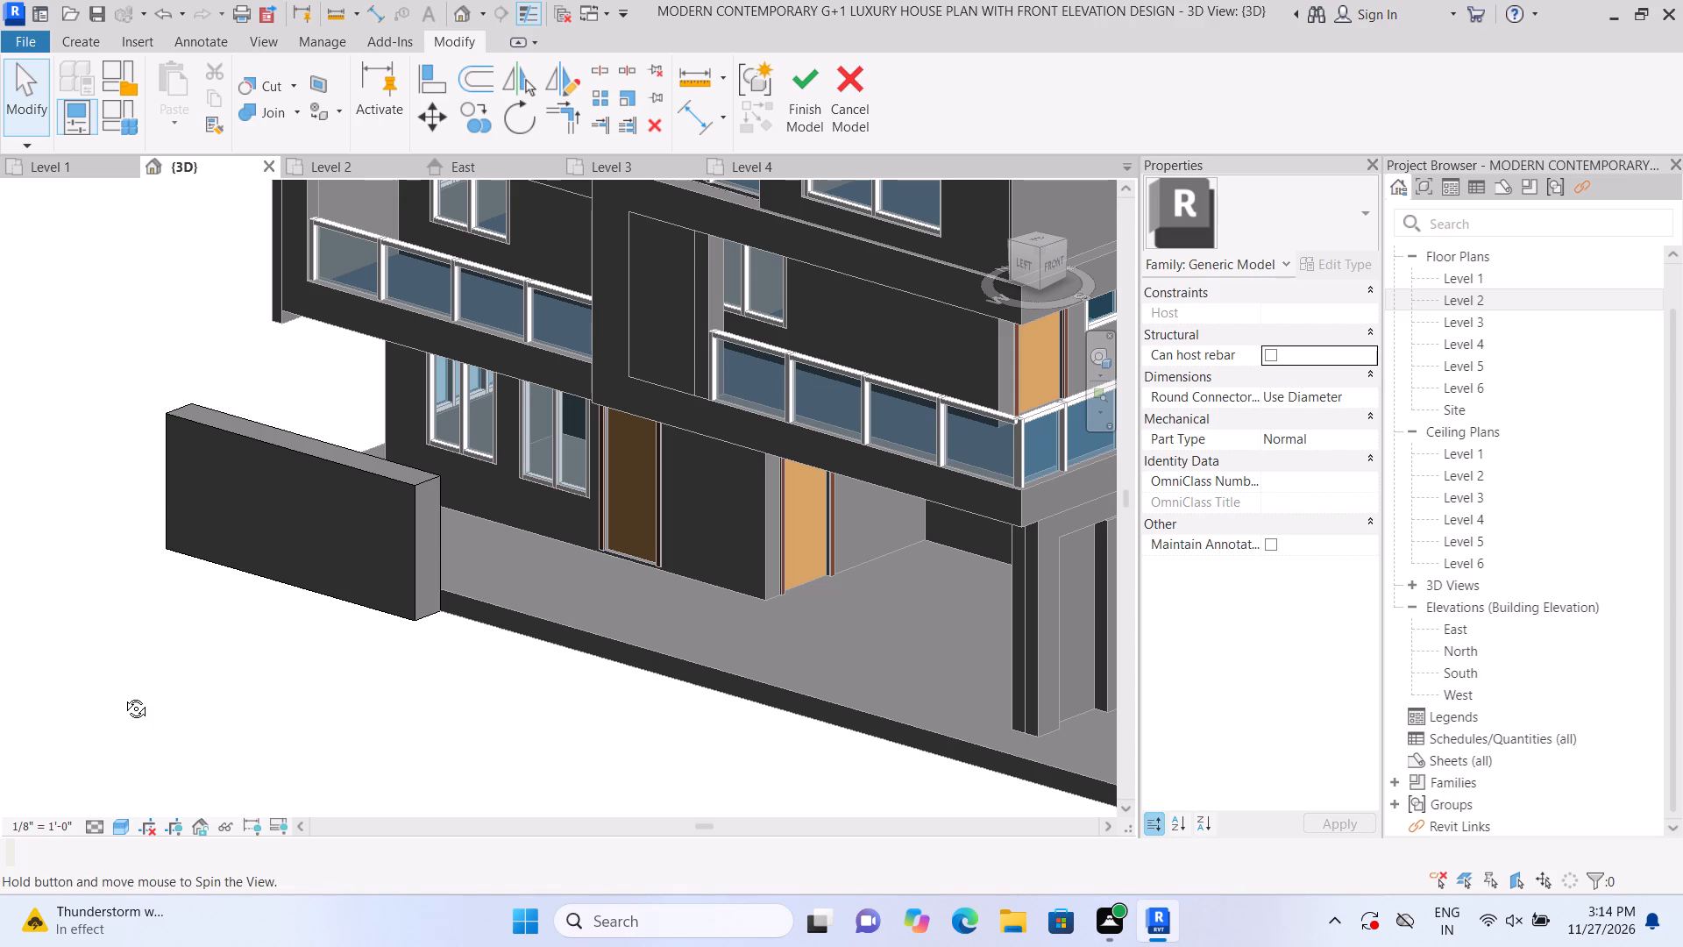
middle_click_drag(123, 695, 103, 695)
middle_click_drag(298, 702, 273, 701, "shift")
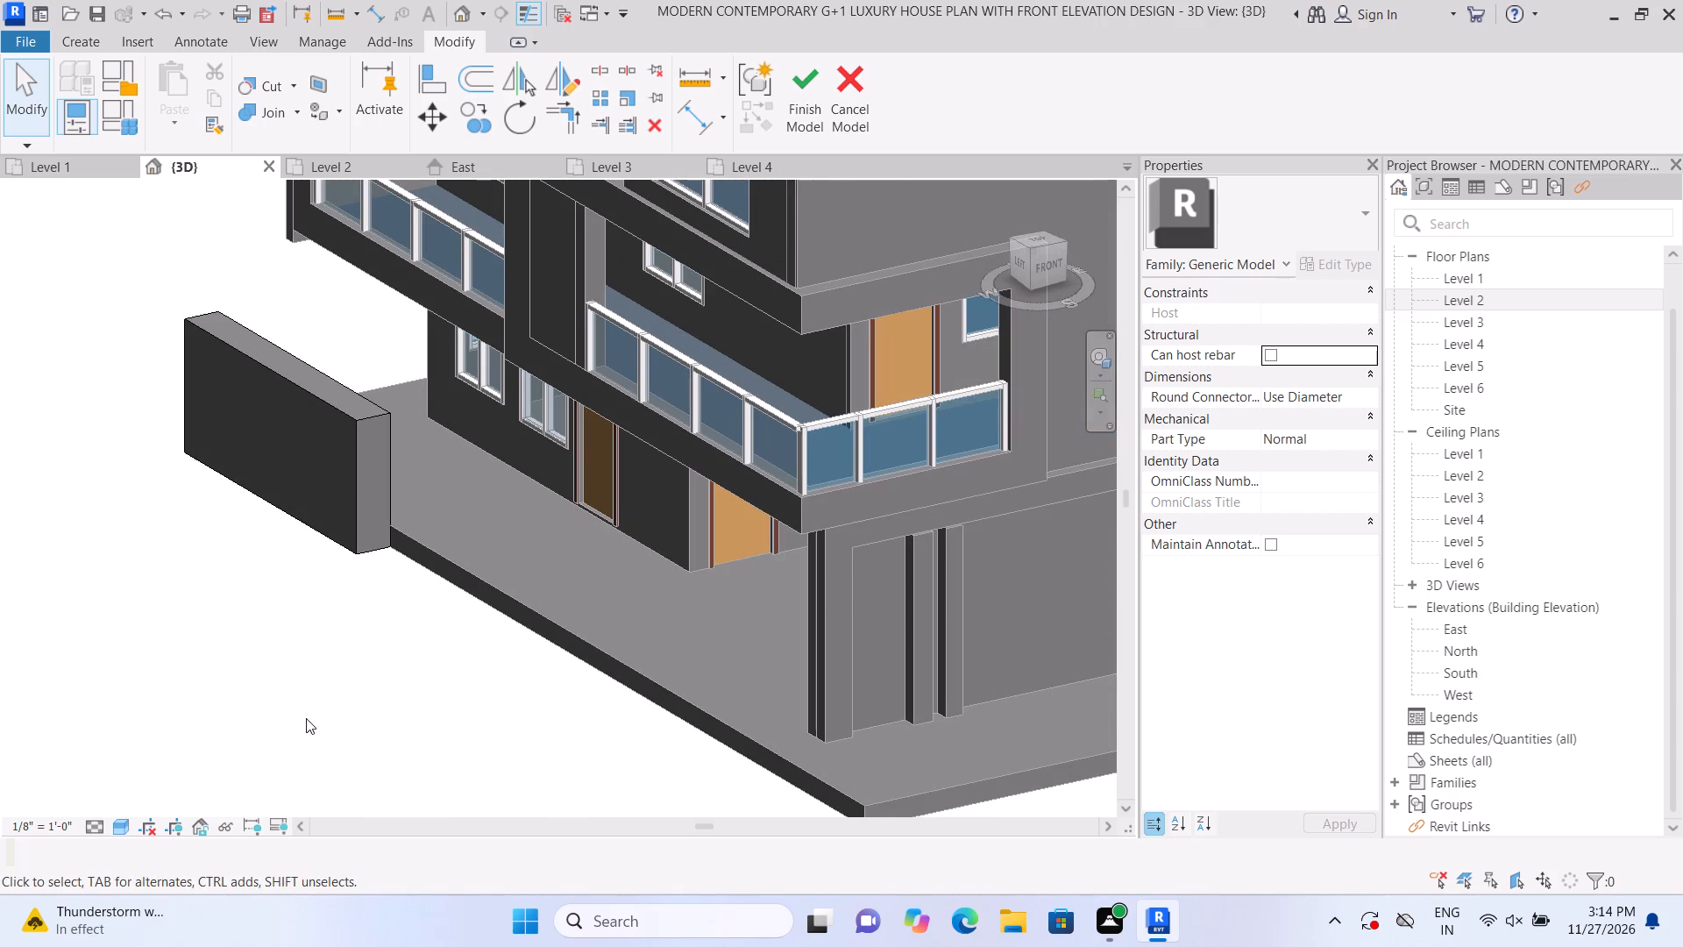
scroll(211, 775, "up", 1)
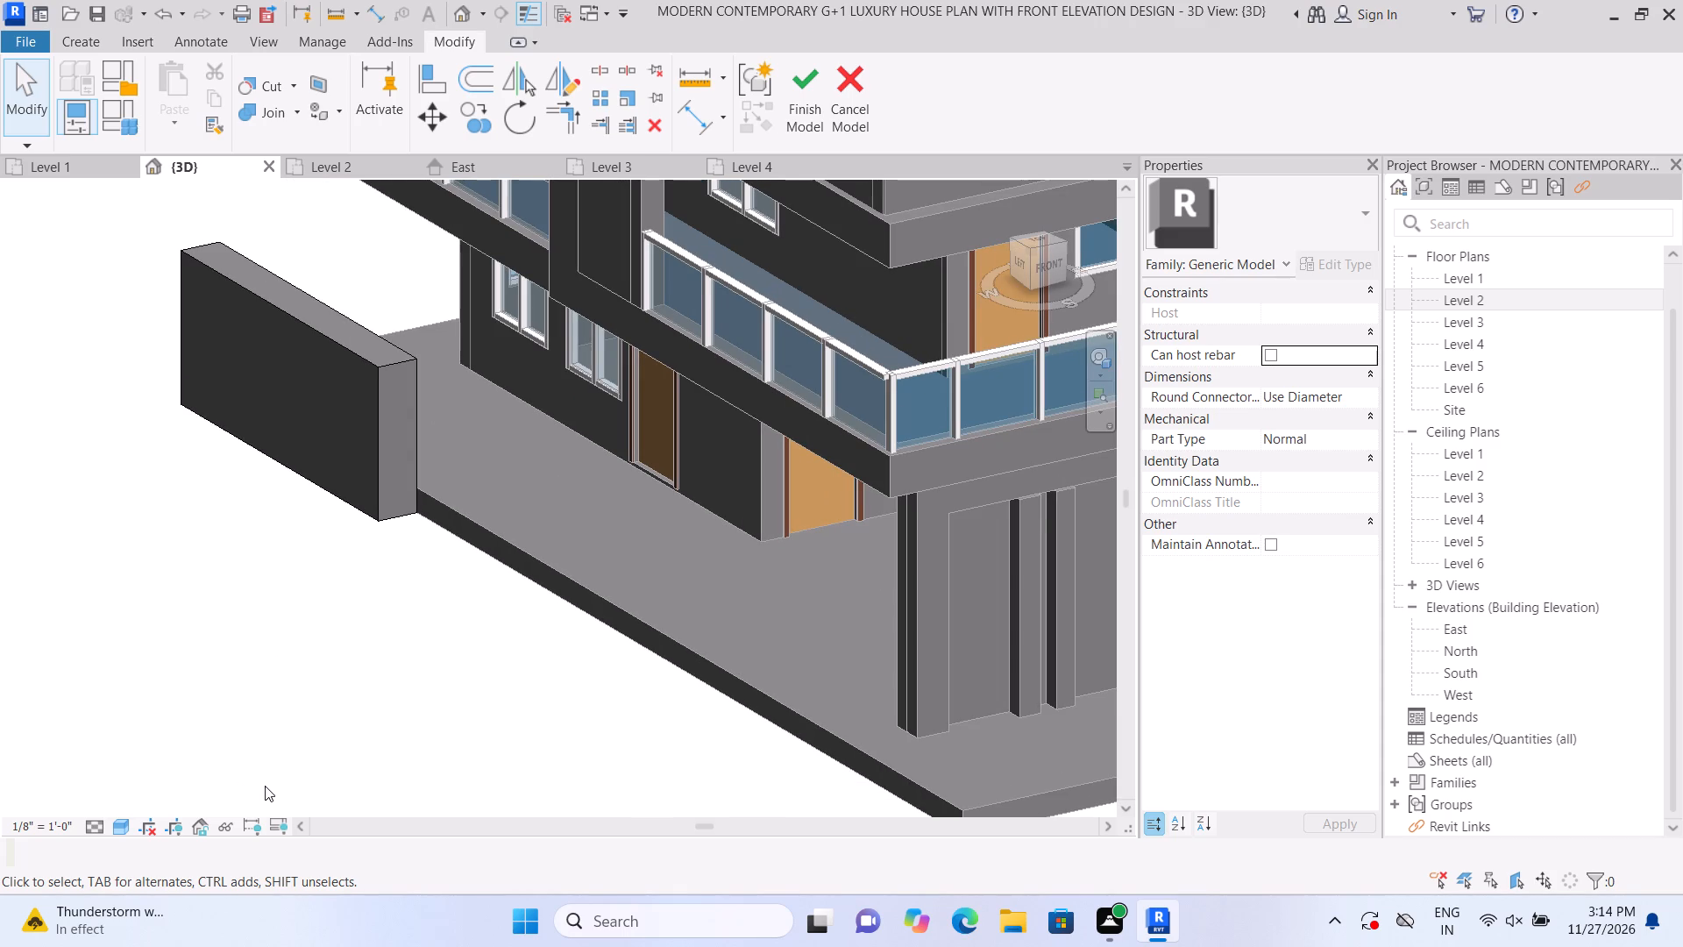
middle_click_drag(150, 768, 278, 786, "shift")
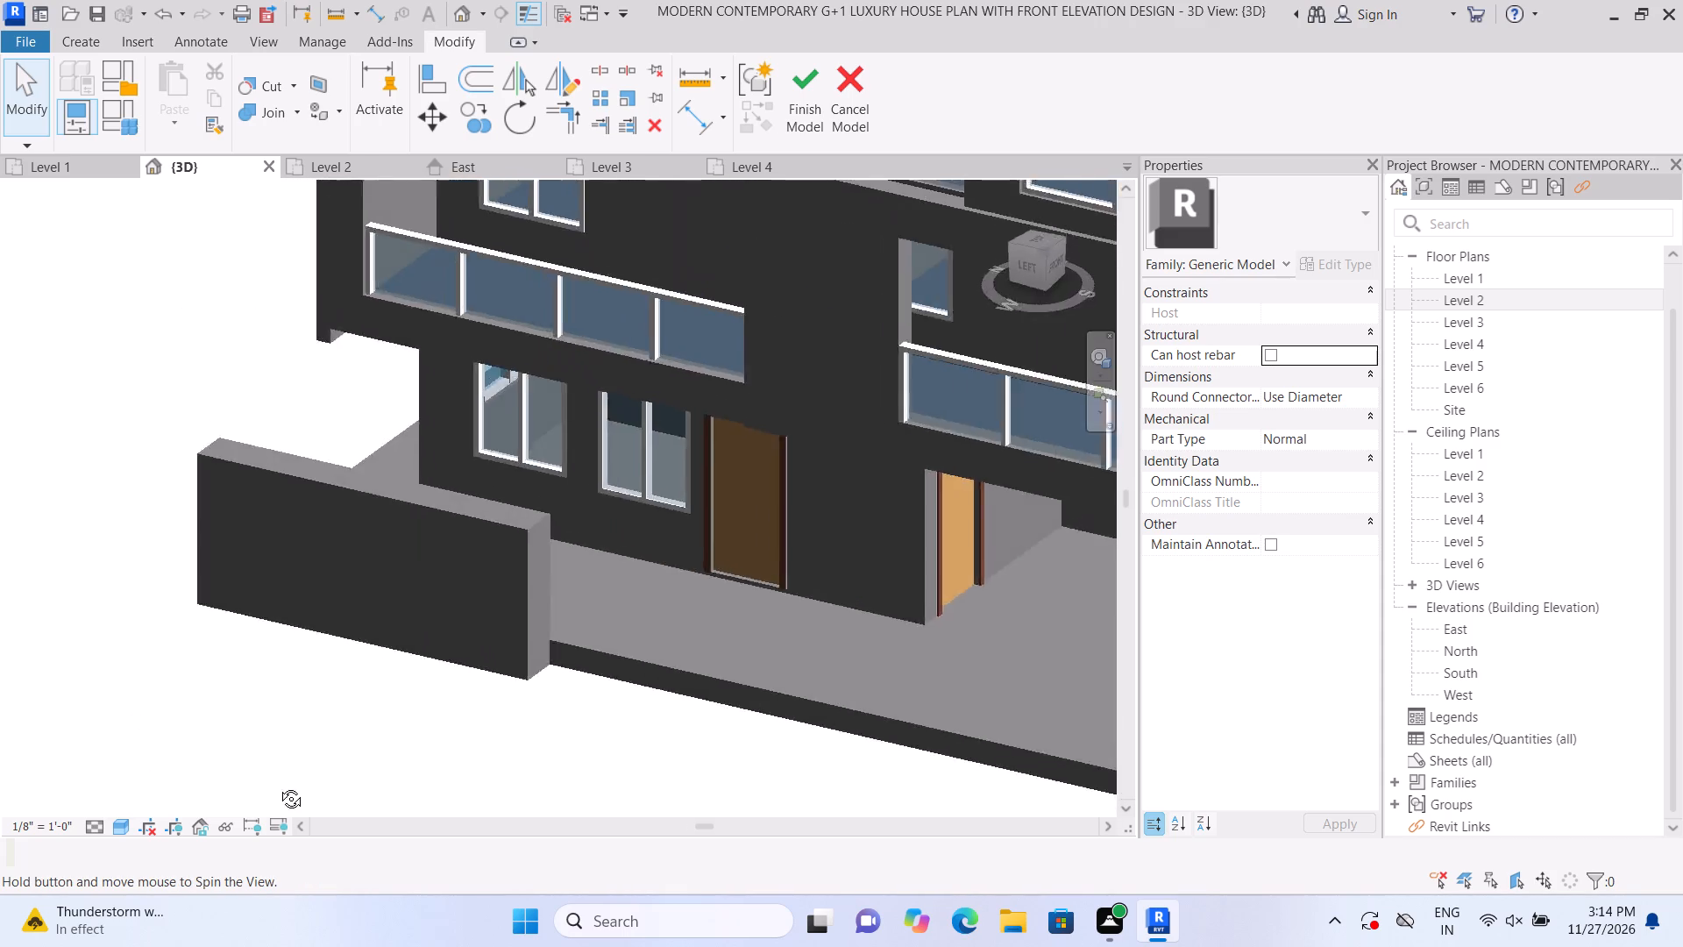
middle_click_drag(278, 786, 408, 766, "shift")
middle_click_drag(419, 726, 0, 687)
middle_click_drag(8, 694, 142, 725, "shift")
middle_click_drag(348, 713, 0, 662)
scroll(137, 684, "down", 2)
scroll(581, 731, "up", 2)
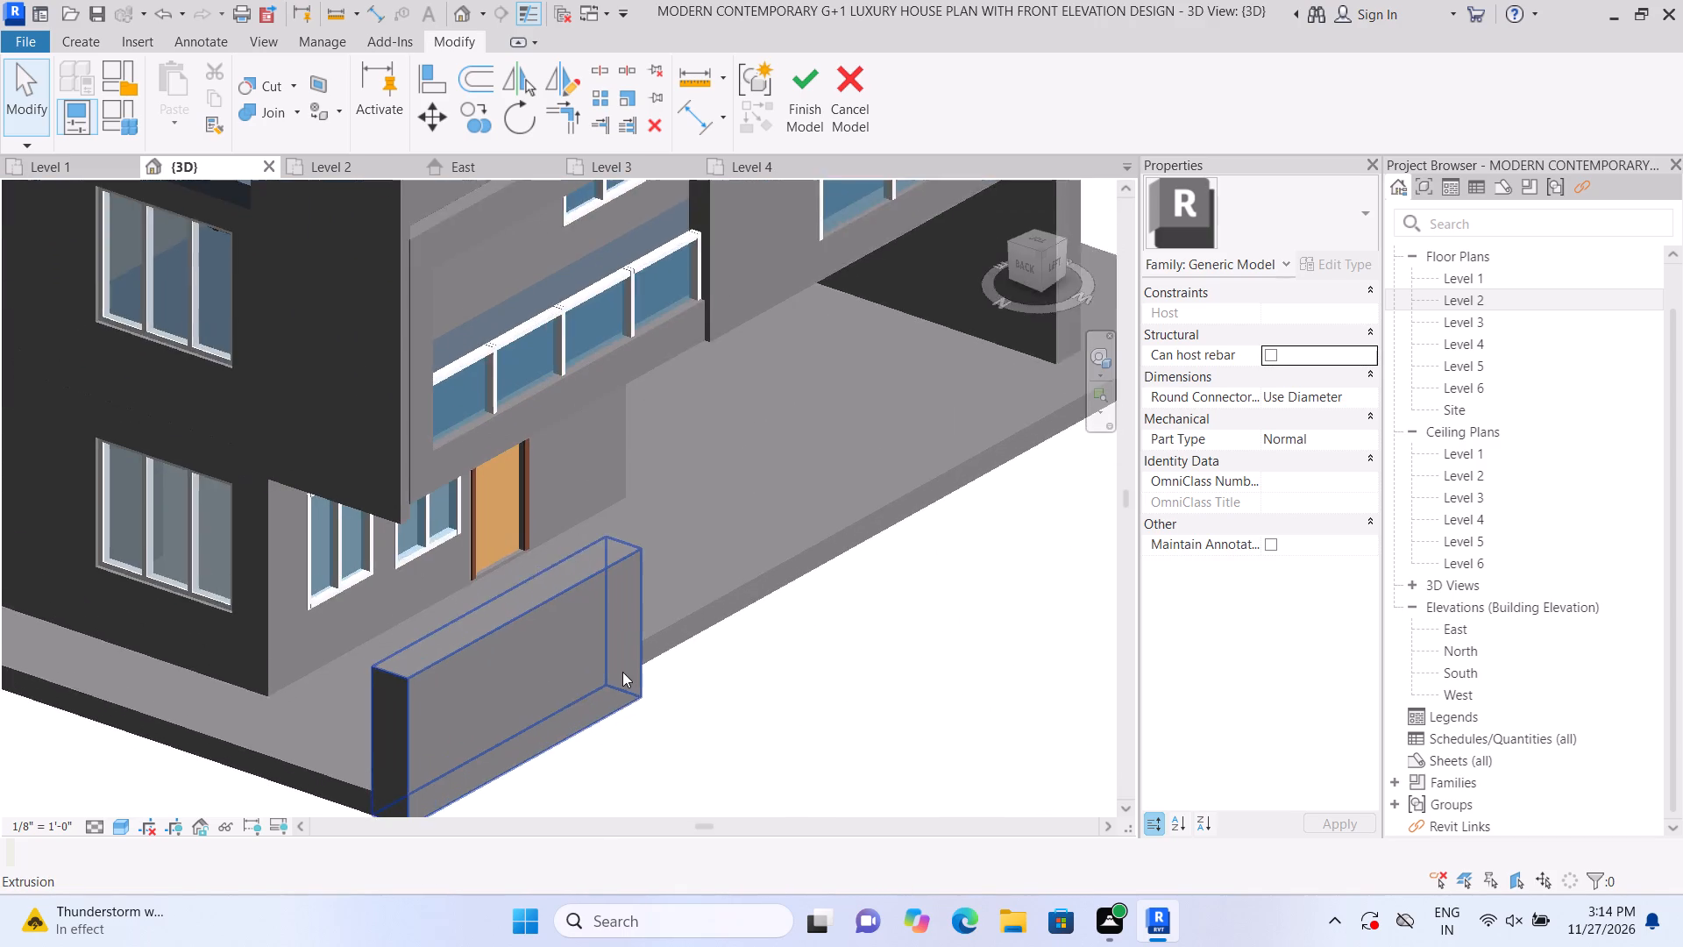
scroll(622, 672, "up", 1)
middle_click_drag(817, 663, 517, 633)
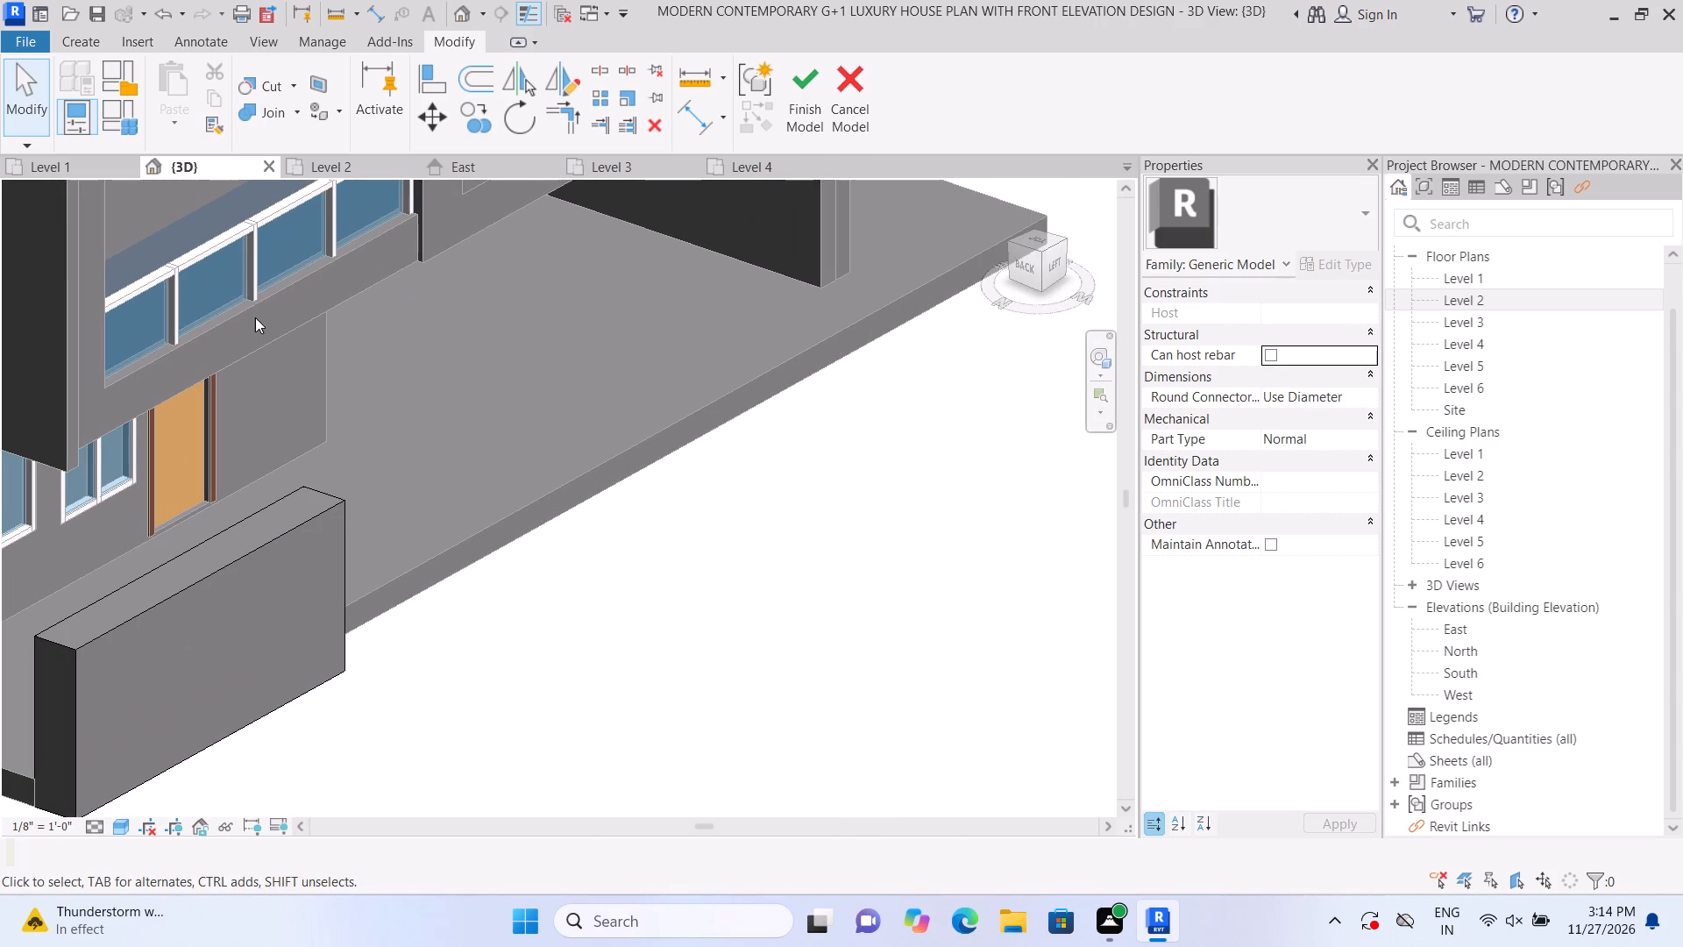
Start another extrusion and pick the ground slab's left side face as its work plane.
double_click(81, 43)
left_click(178, 80)
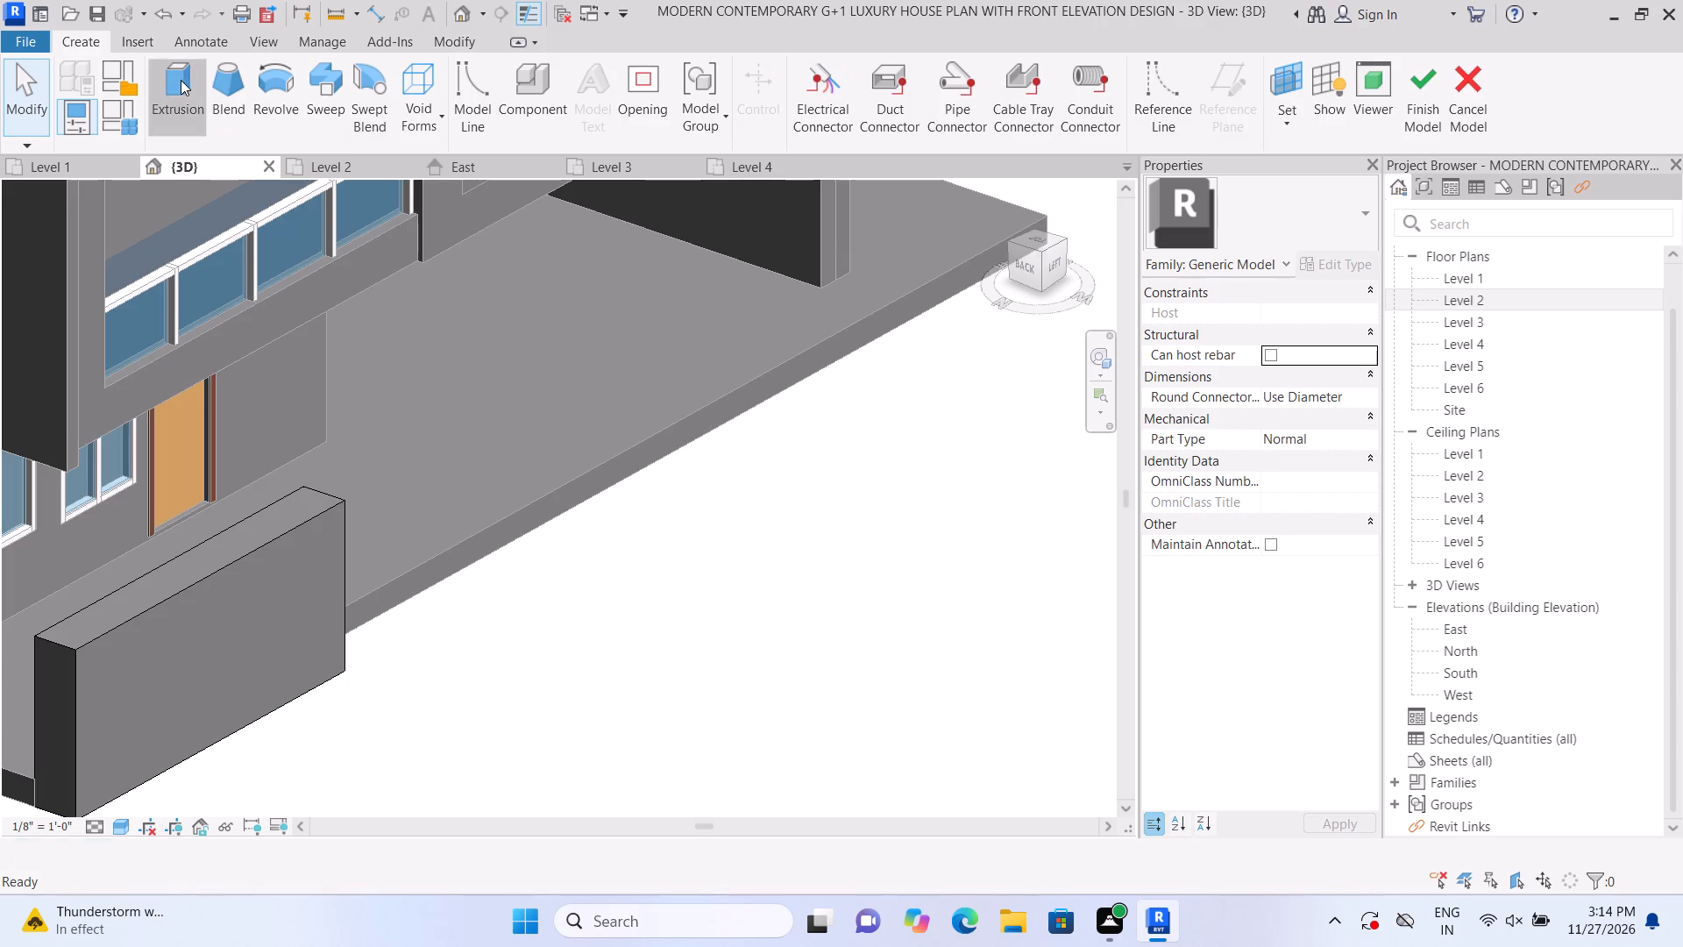
double_click(1123, 133)
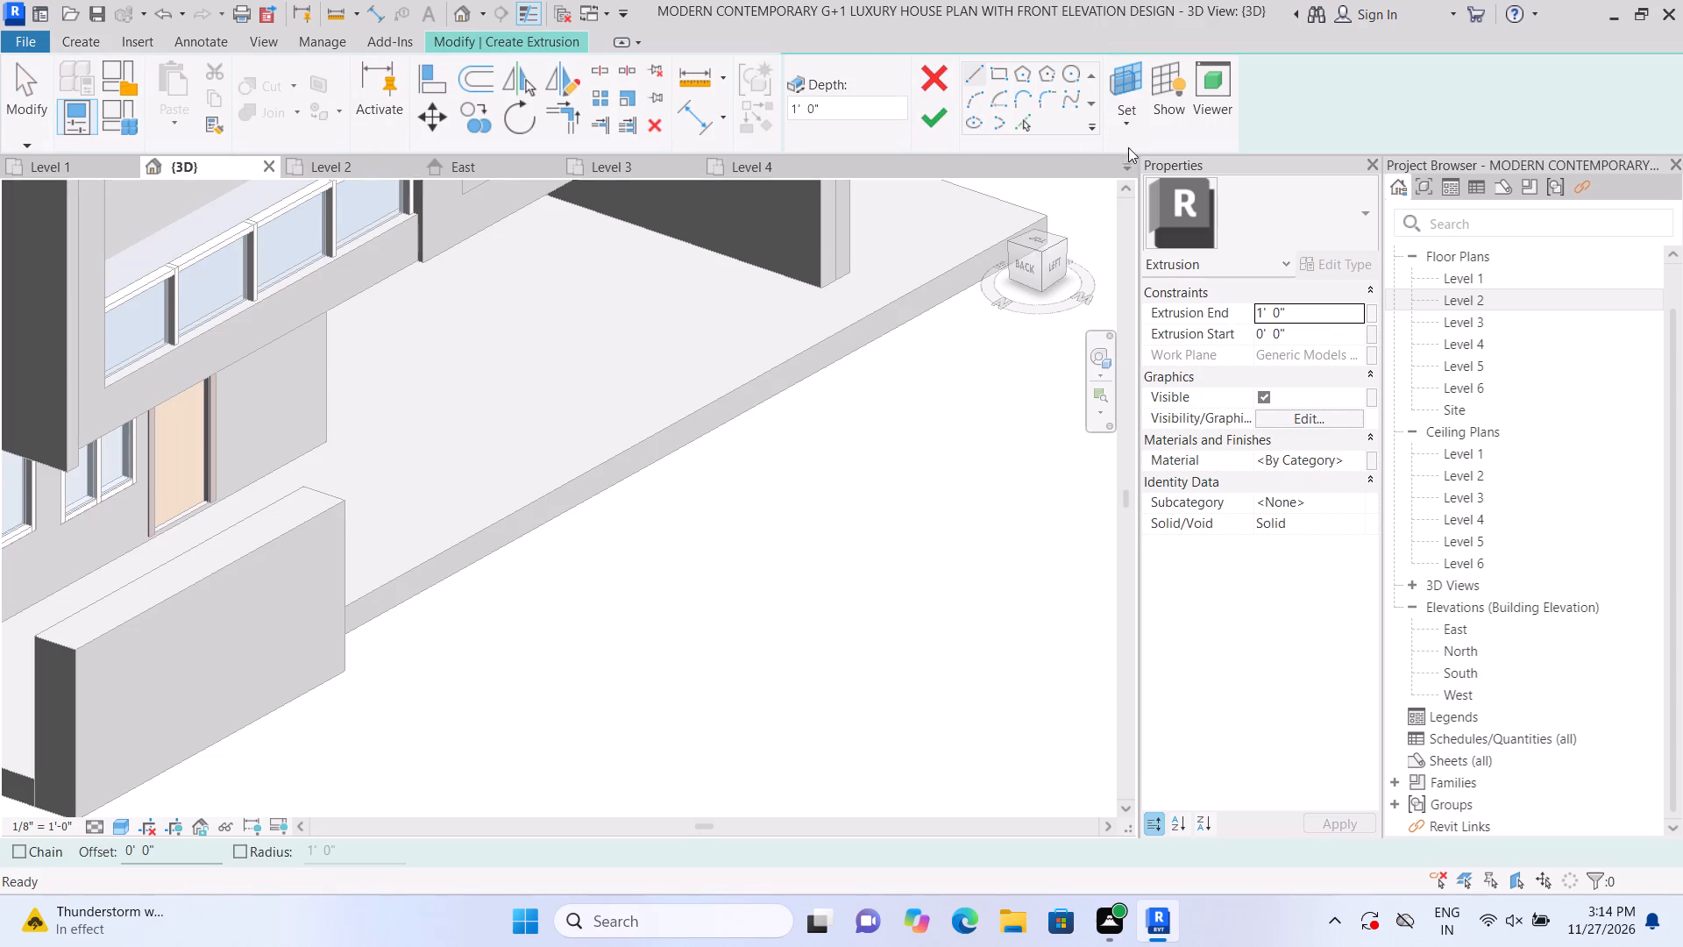
double_click(1127, 125)
left_click(1132, 124)
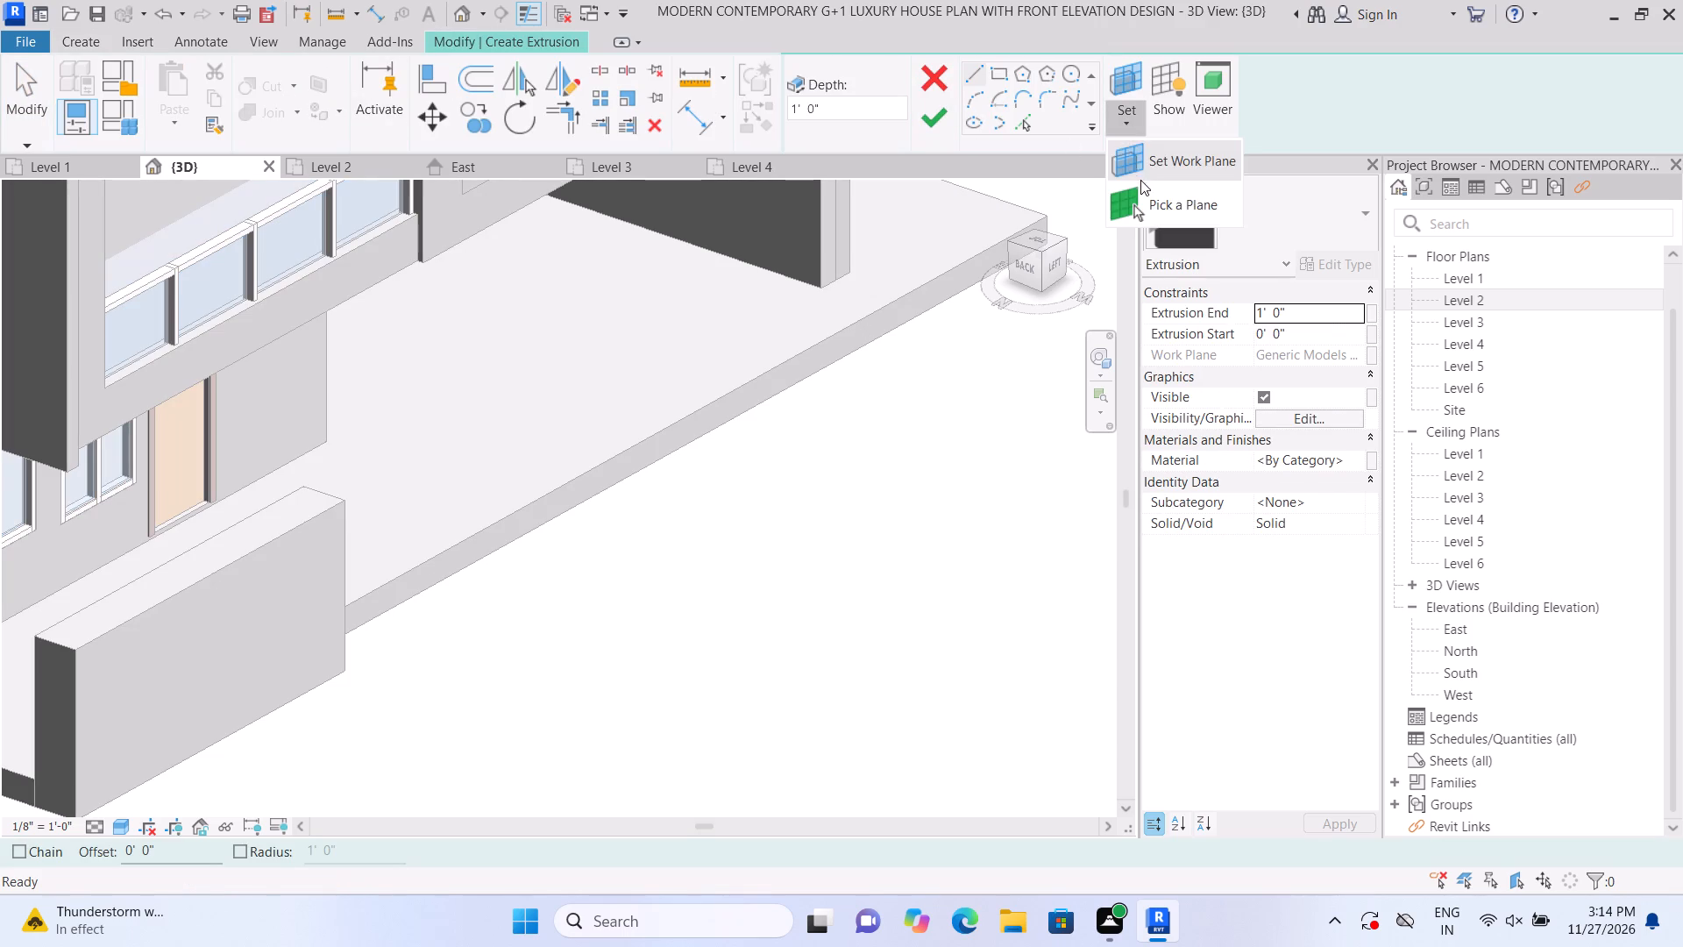
left_click(1140, 195)
scroll(960, 335, "up", 3)
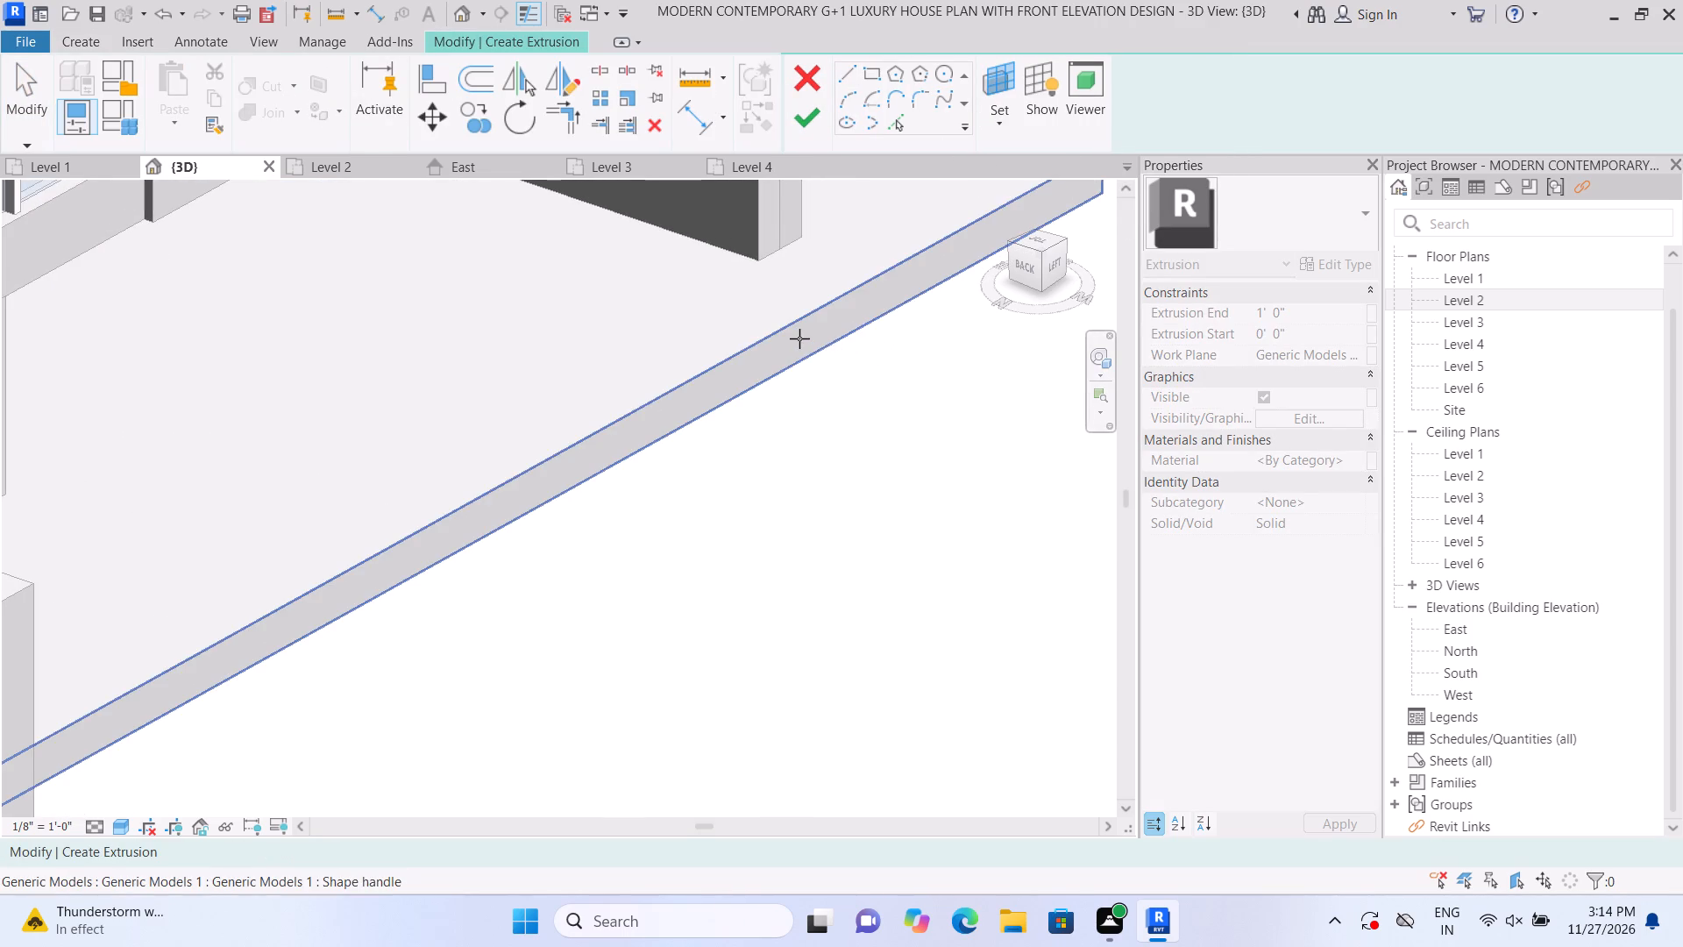
double_click(799, 338)
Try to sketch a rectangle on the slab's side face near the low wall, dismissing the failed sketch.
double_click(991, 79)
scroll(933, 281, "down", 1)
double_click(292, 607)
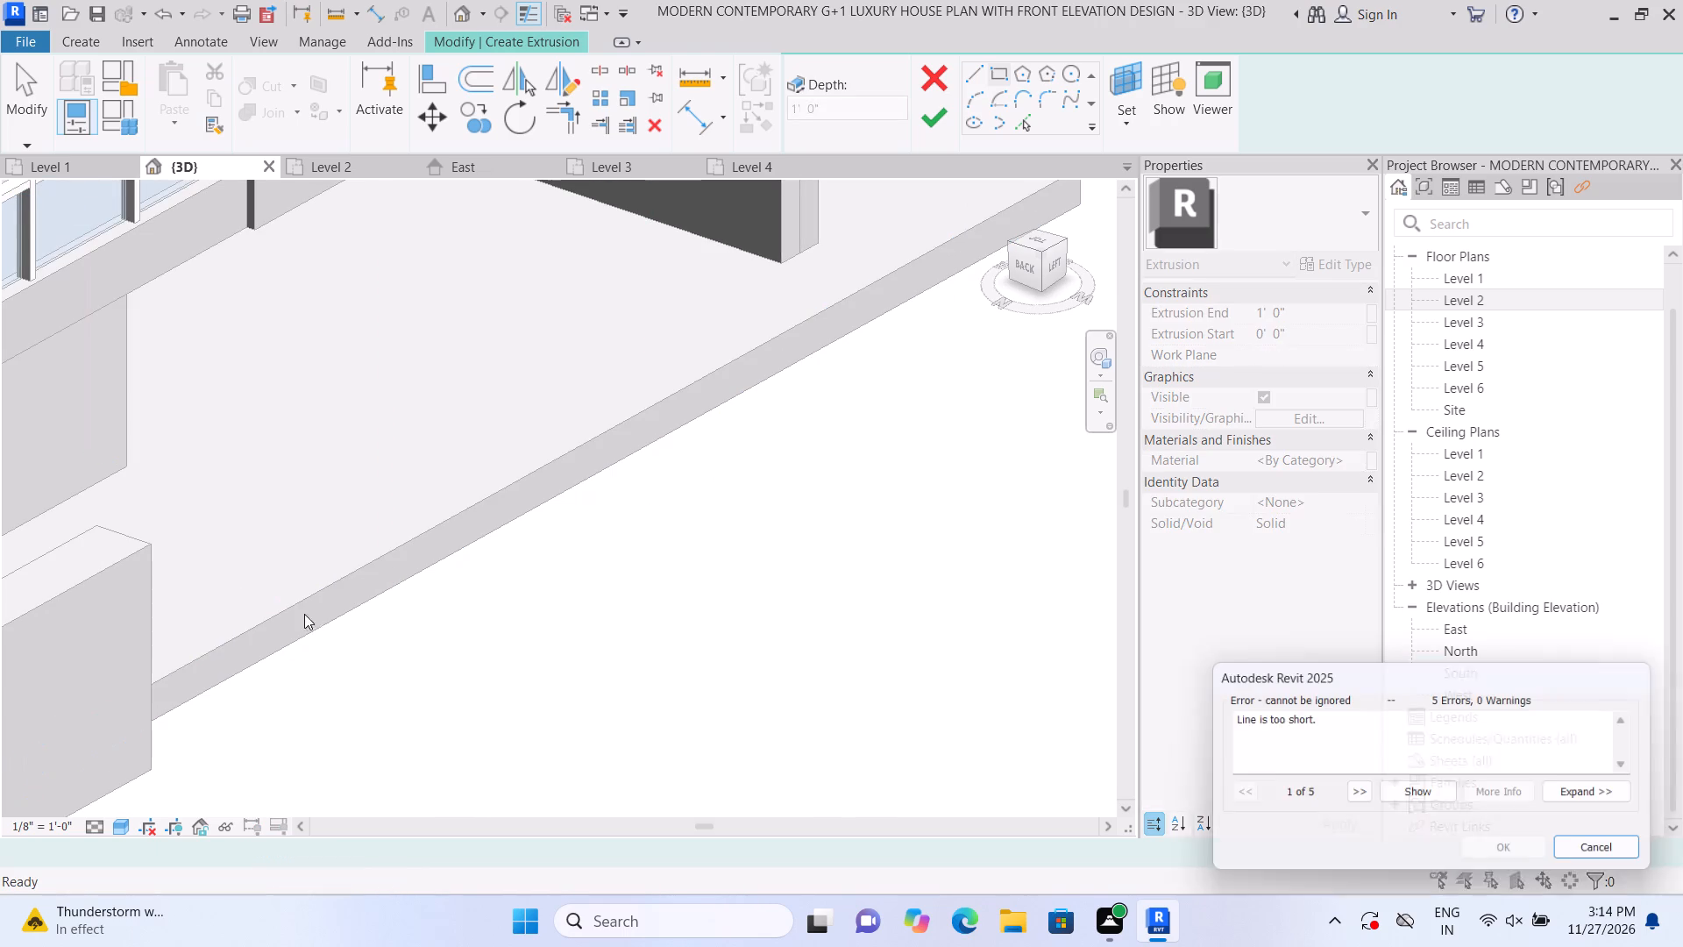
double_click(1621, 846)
Sketch a rectangle 1' high and about 7' 7 1/2" long on the slab's side face beyond the wall, and finish the 1' deep extrusion.
double_click(867, 68)
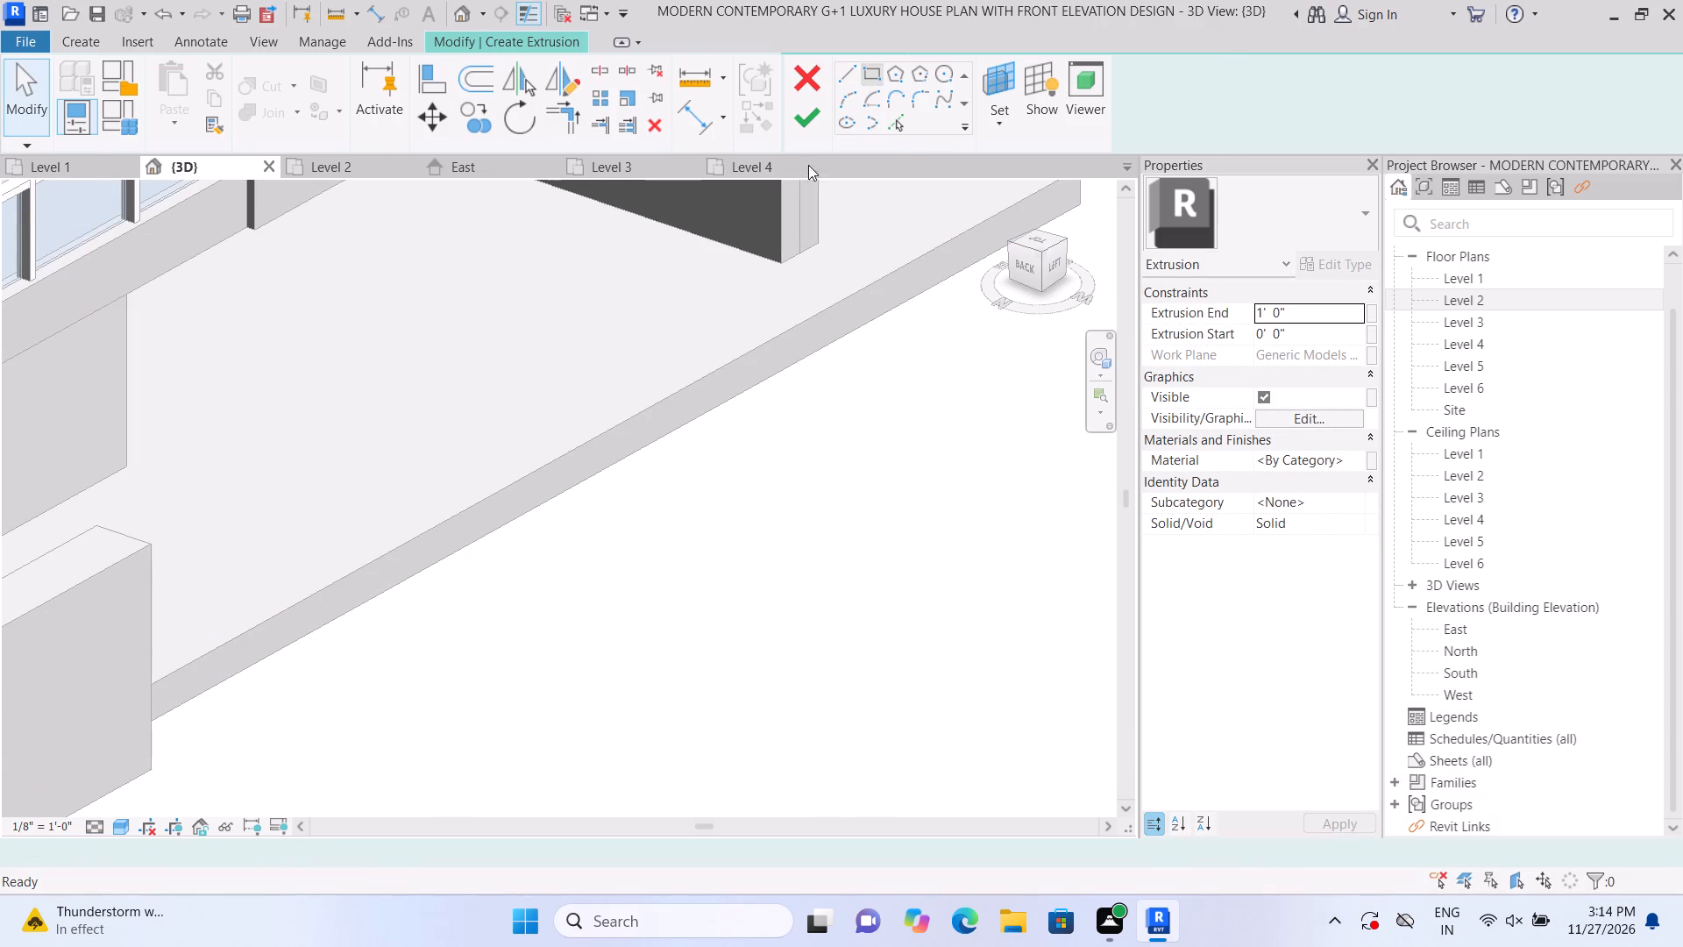
left_click(375, 562)
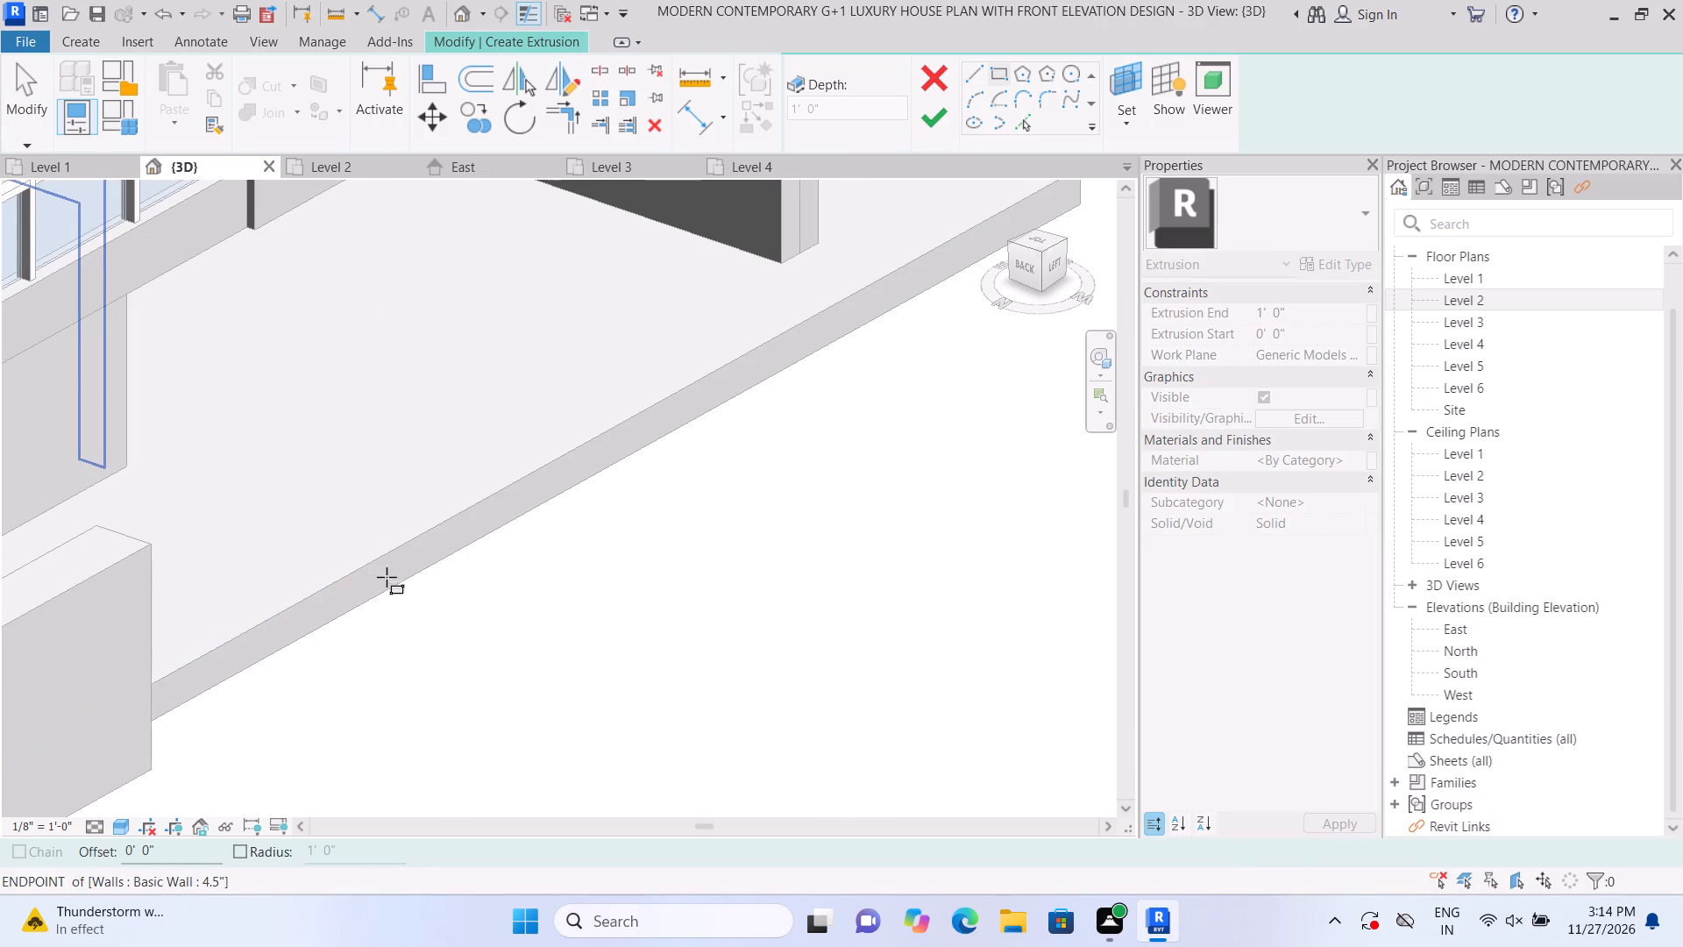
left_click(566, 490)
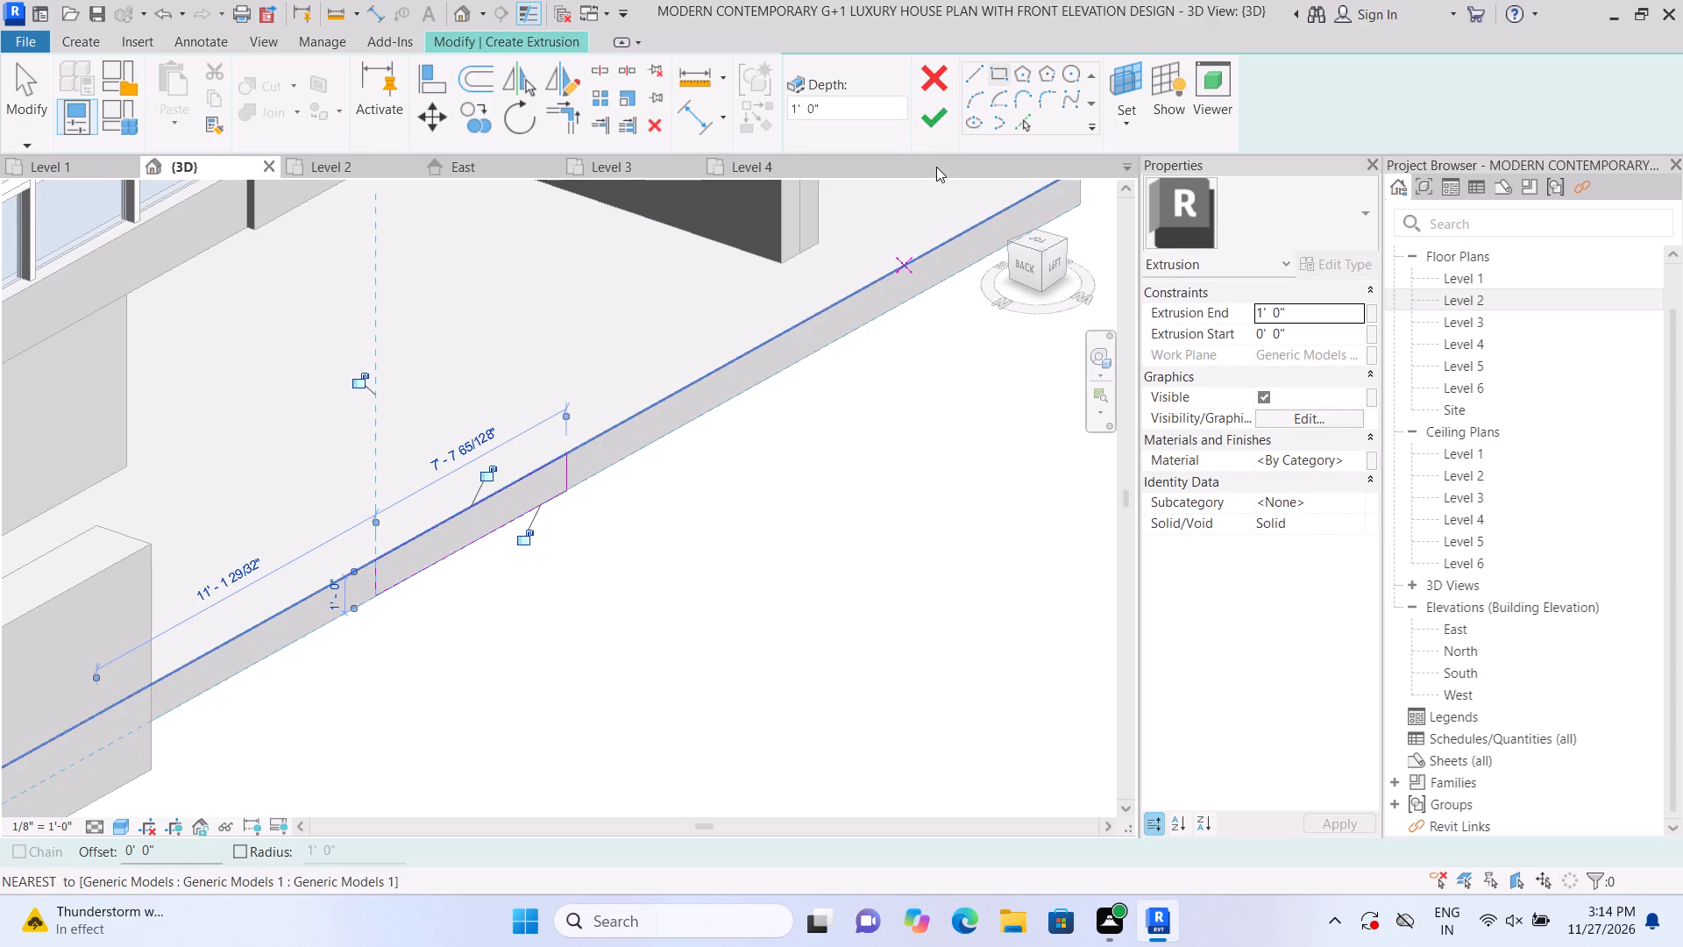
left_click(936, 123)
scroll(874, 461, "down", 1)
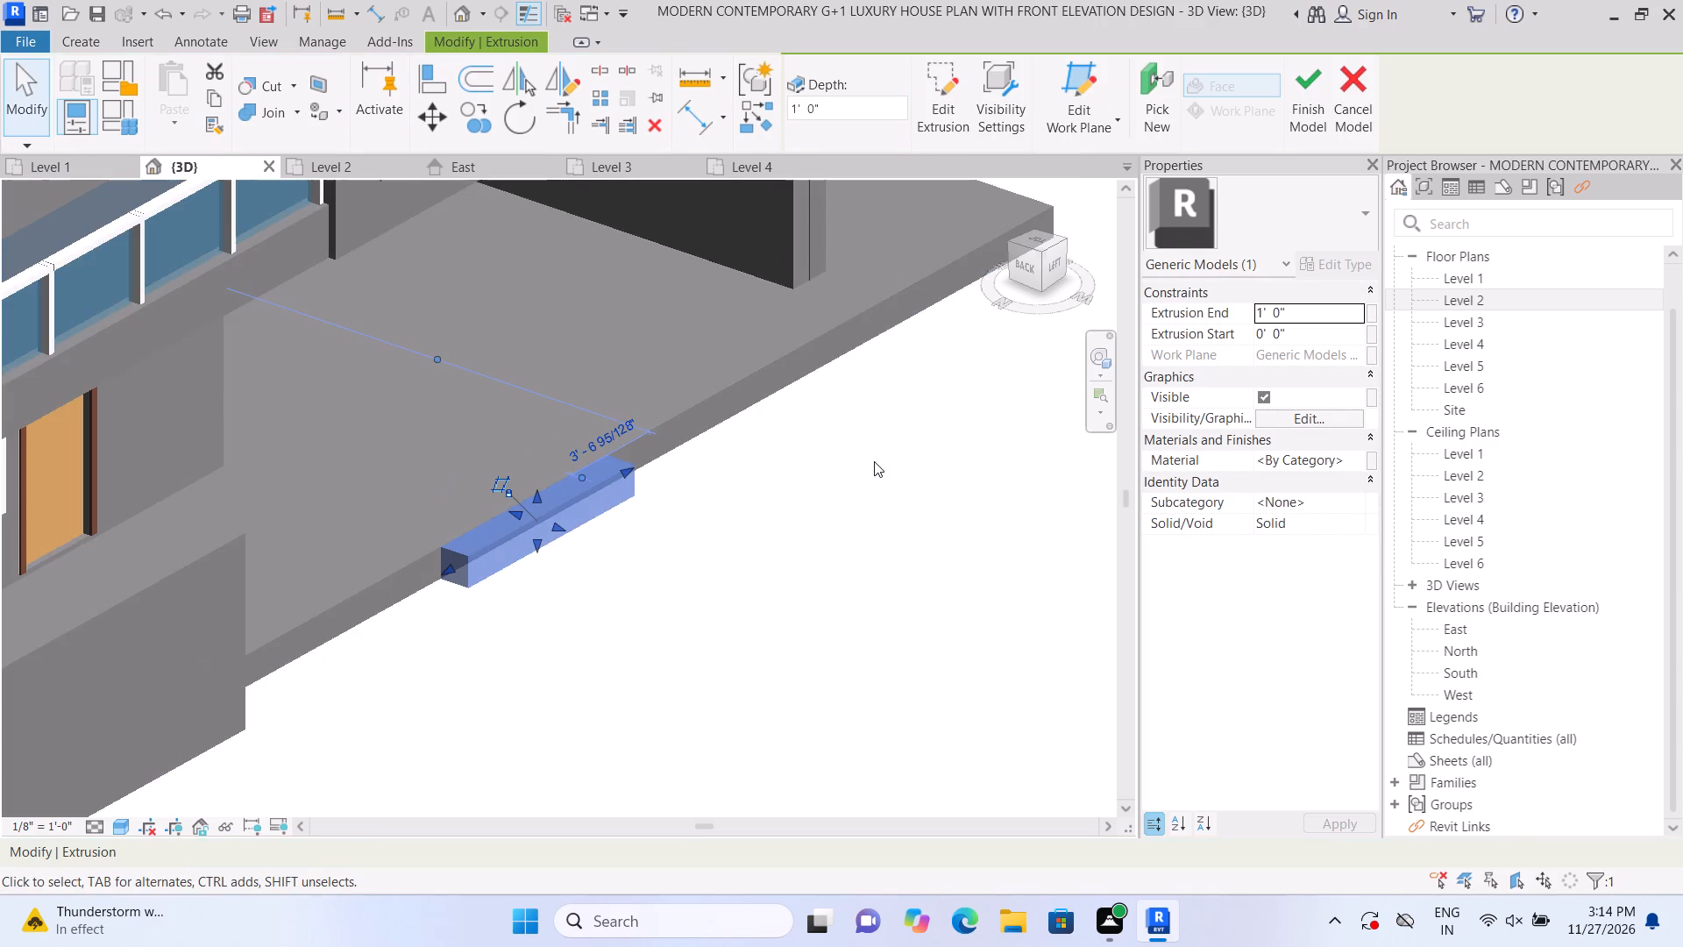
scroll(823, 518, "down", 2)
scroll(623, 593, "up", 5)
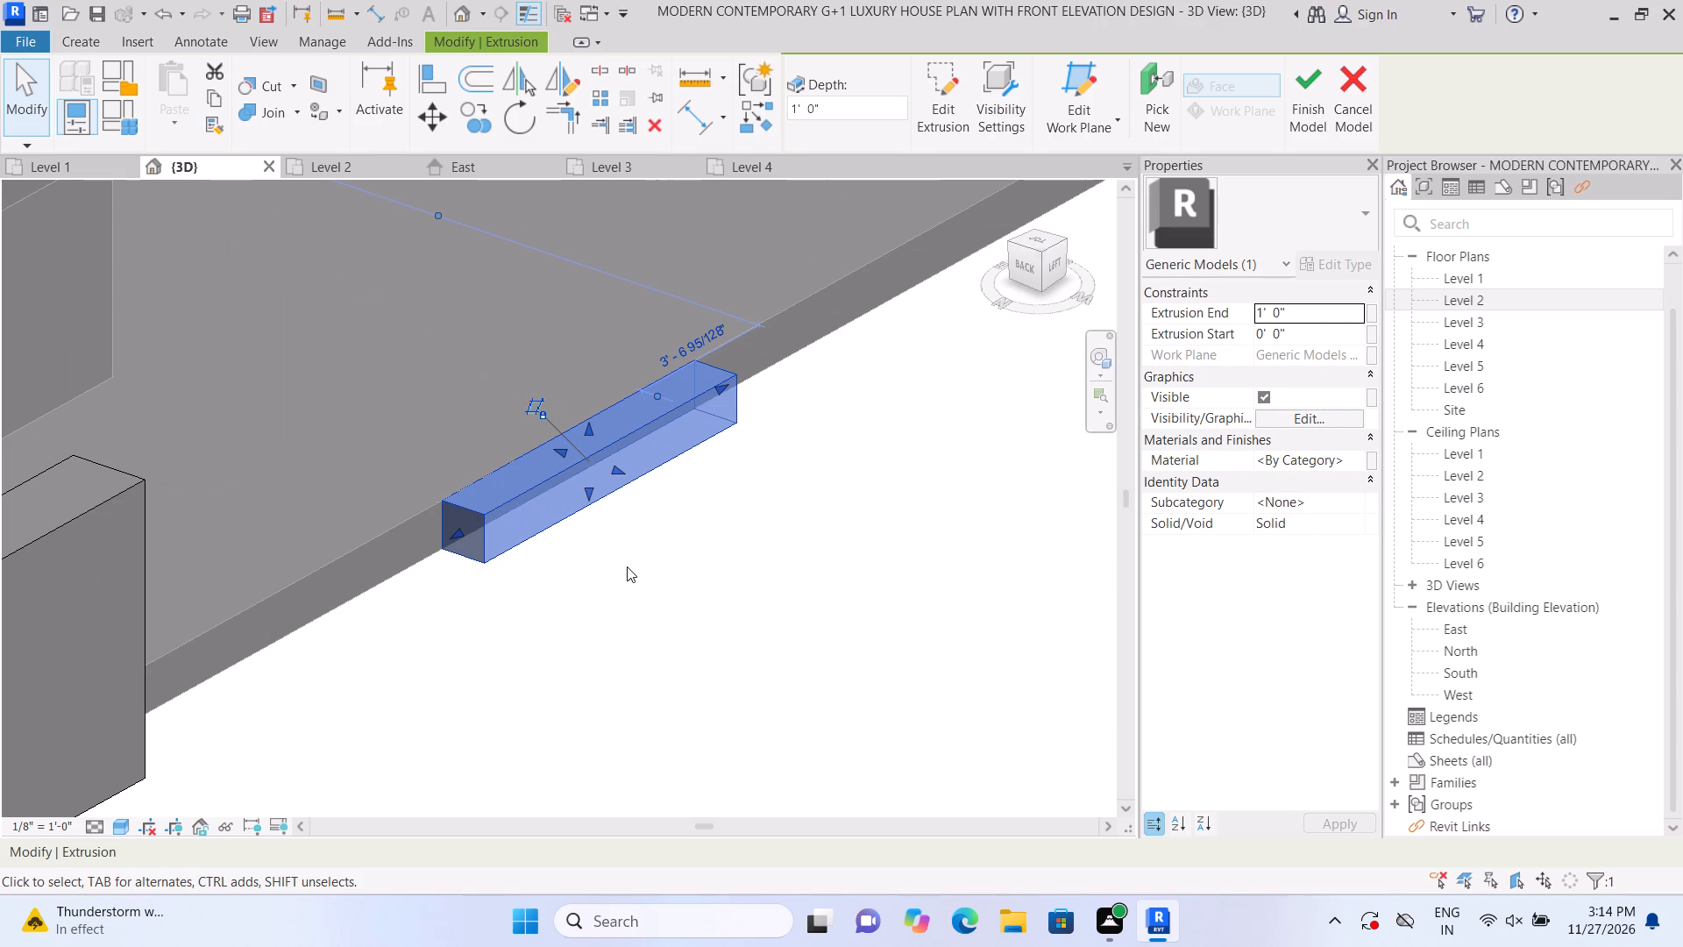
Compare the sketch profiles of the long low wall and the short extrusion along the slab edge.
scroll(607, 576, "up", 1)
scroll(657, 465, "down", 4)
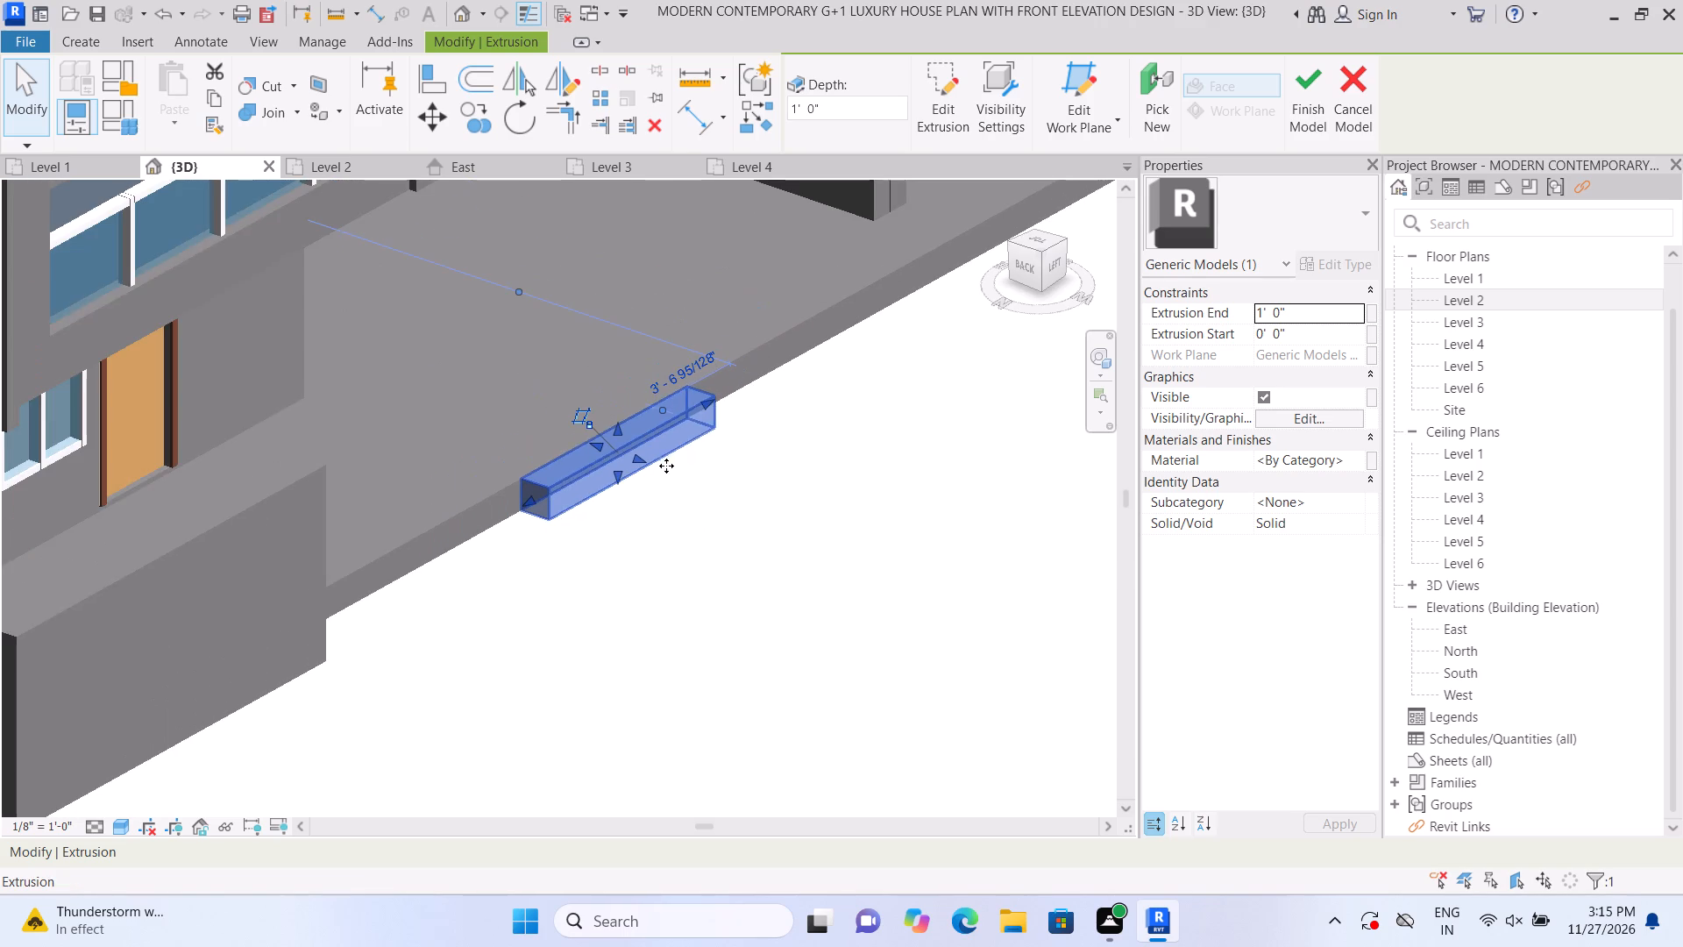
double_click(289, 559)
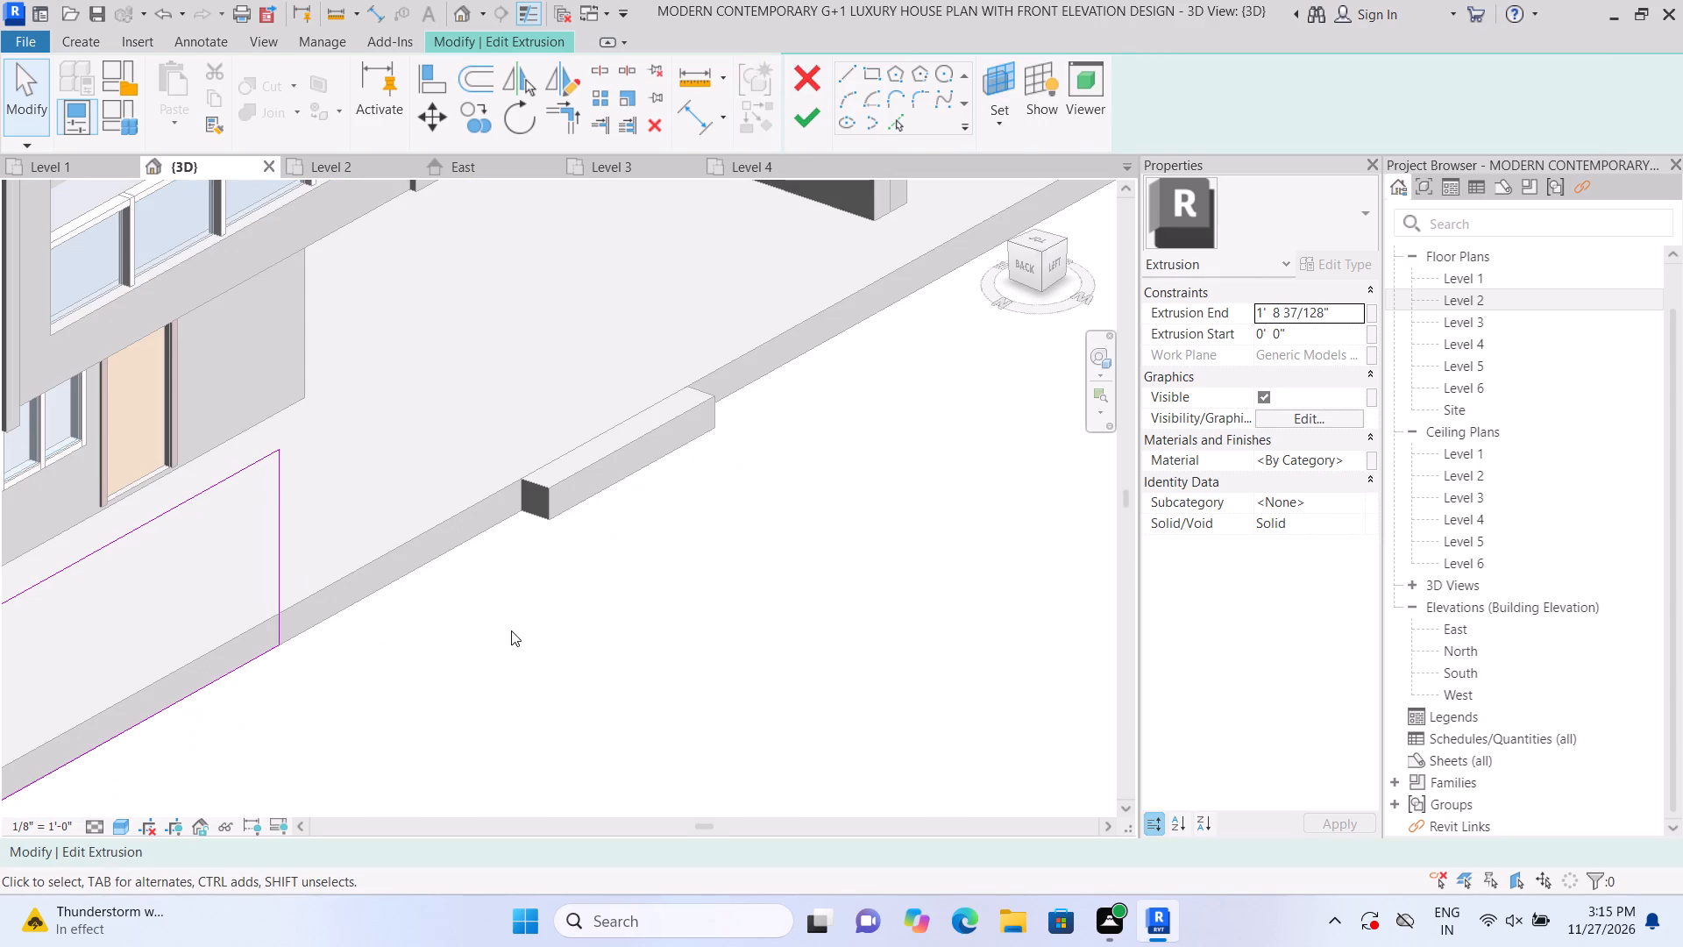
scroll(587, 573, "down", 1)
left_click(814, 120)
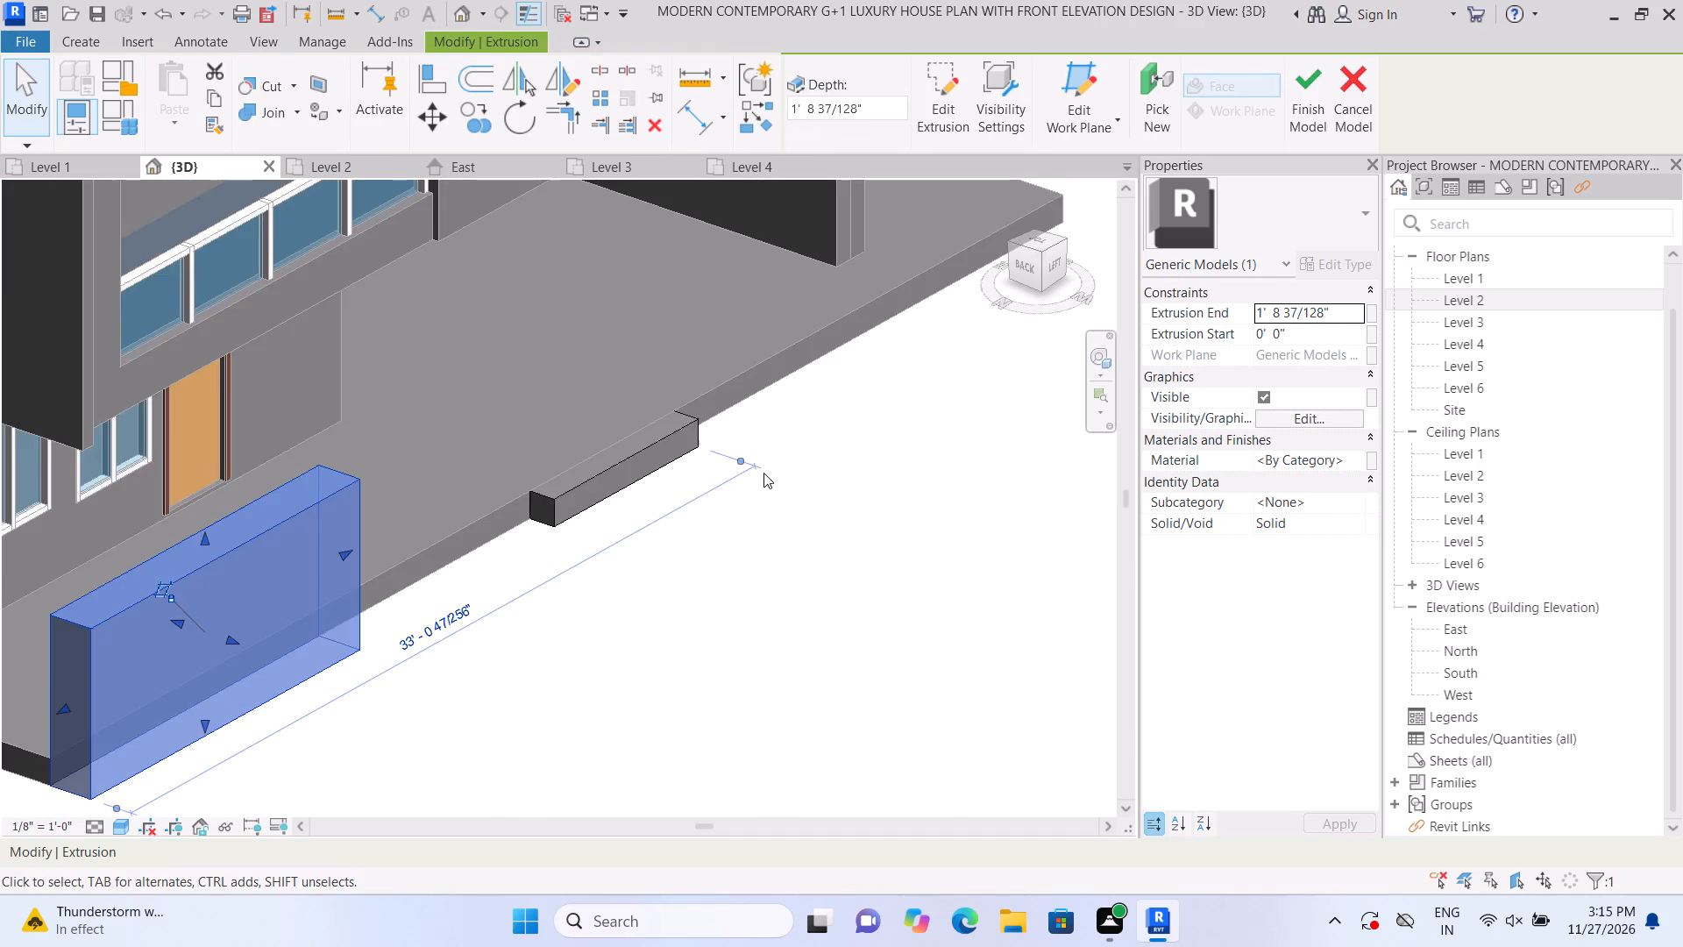
scroll(761, 466, "down", 2)
scroll(783, 492, "up", 3)
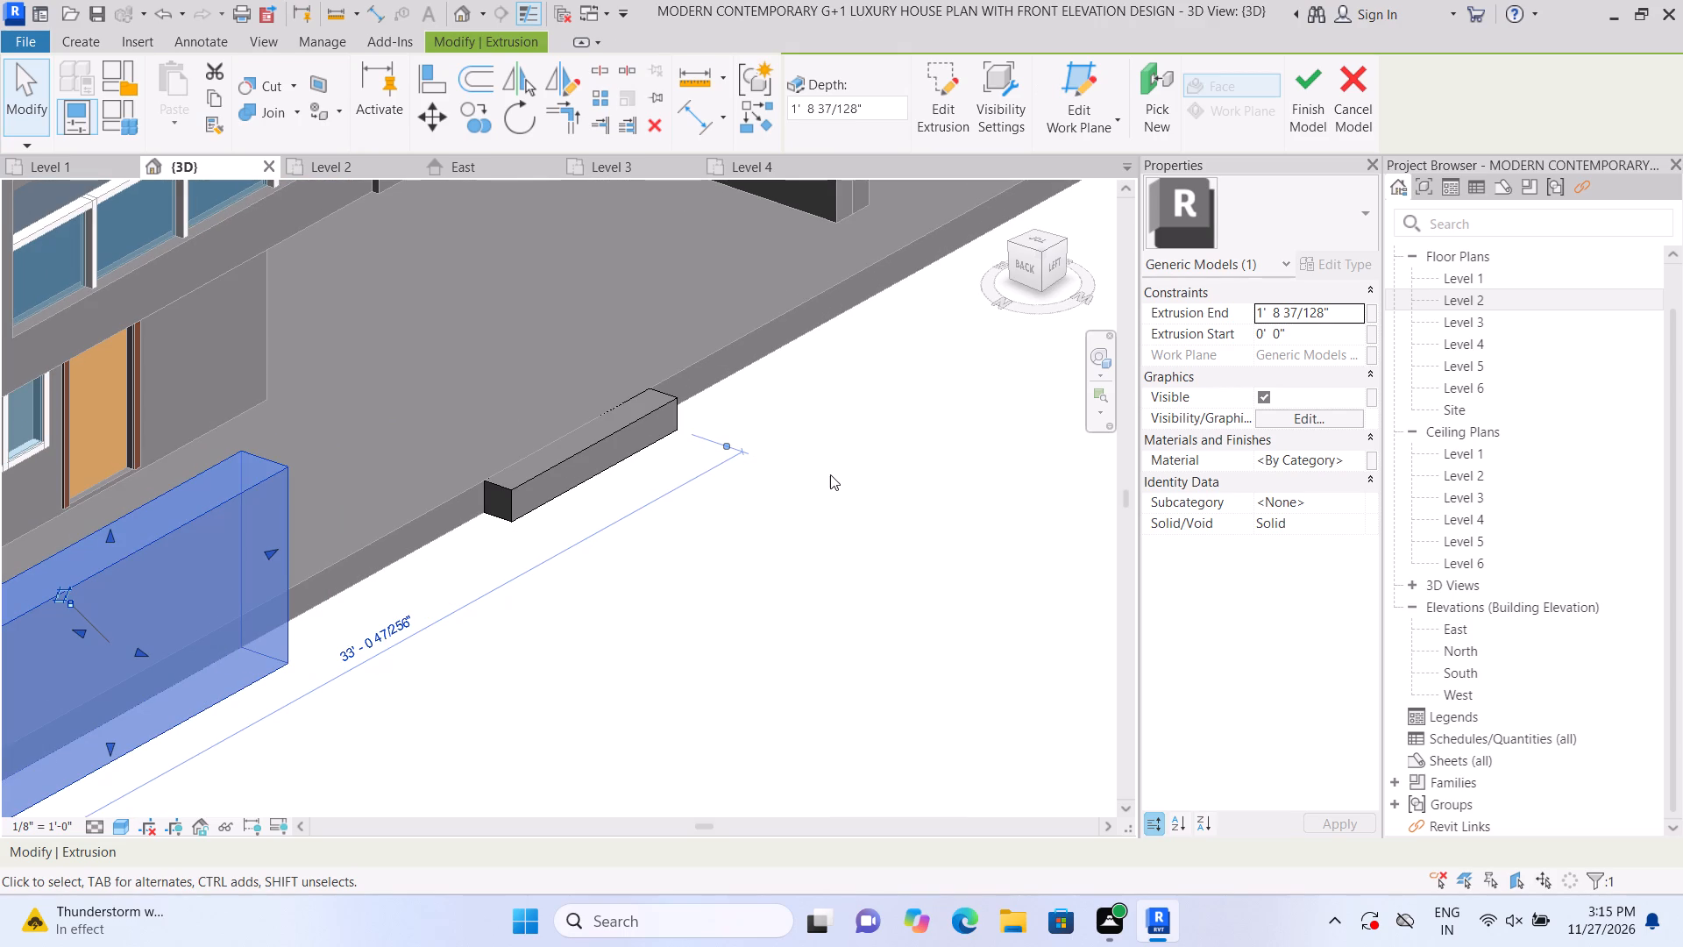
double_click(653, 426)
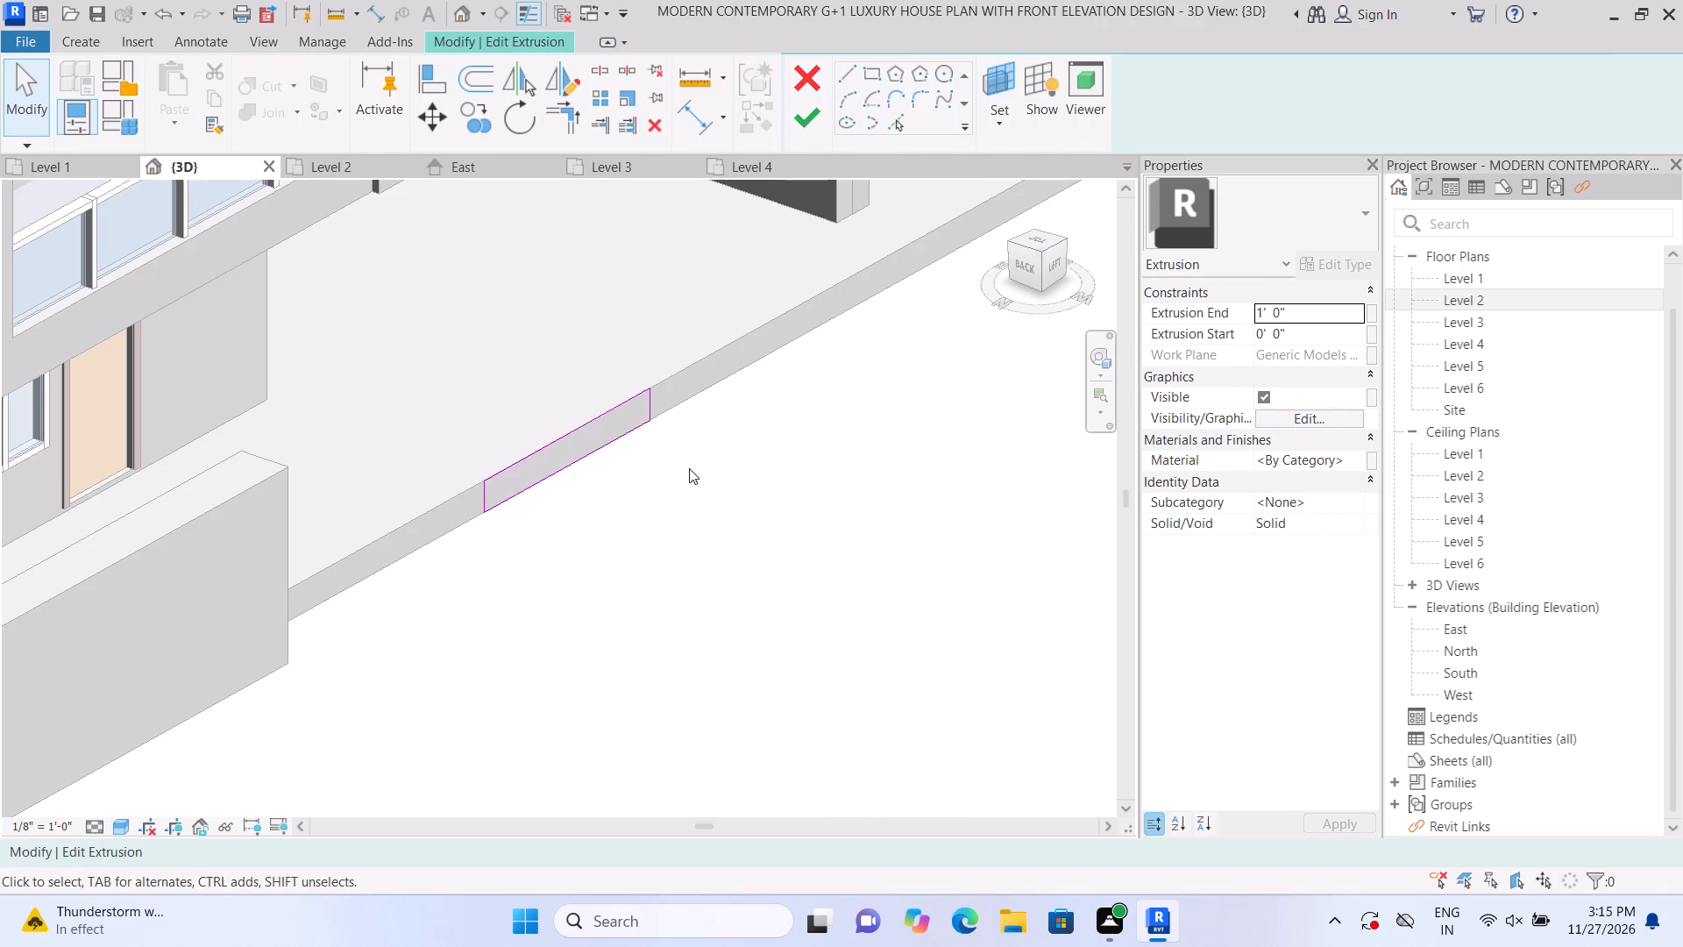
left_click(798, 125)
scroll(804, 368, "down", 3)
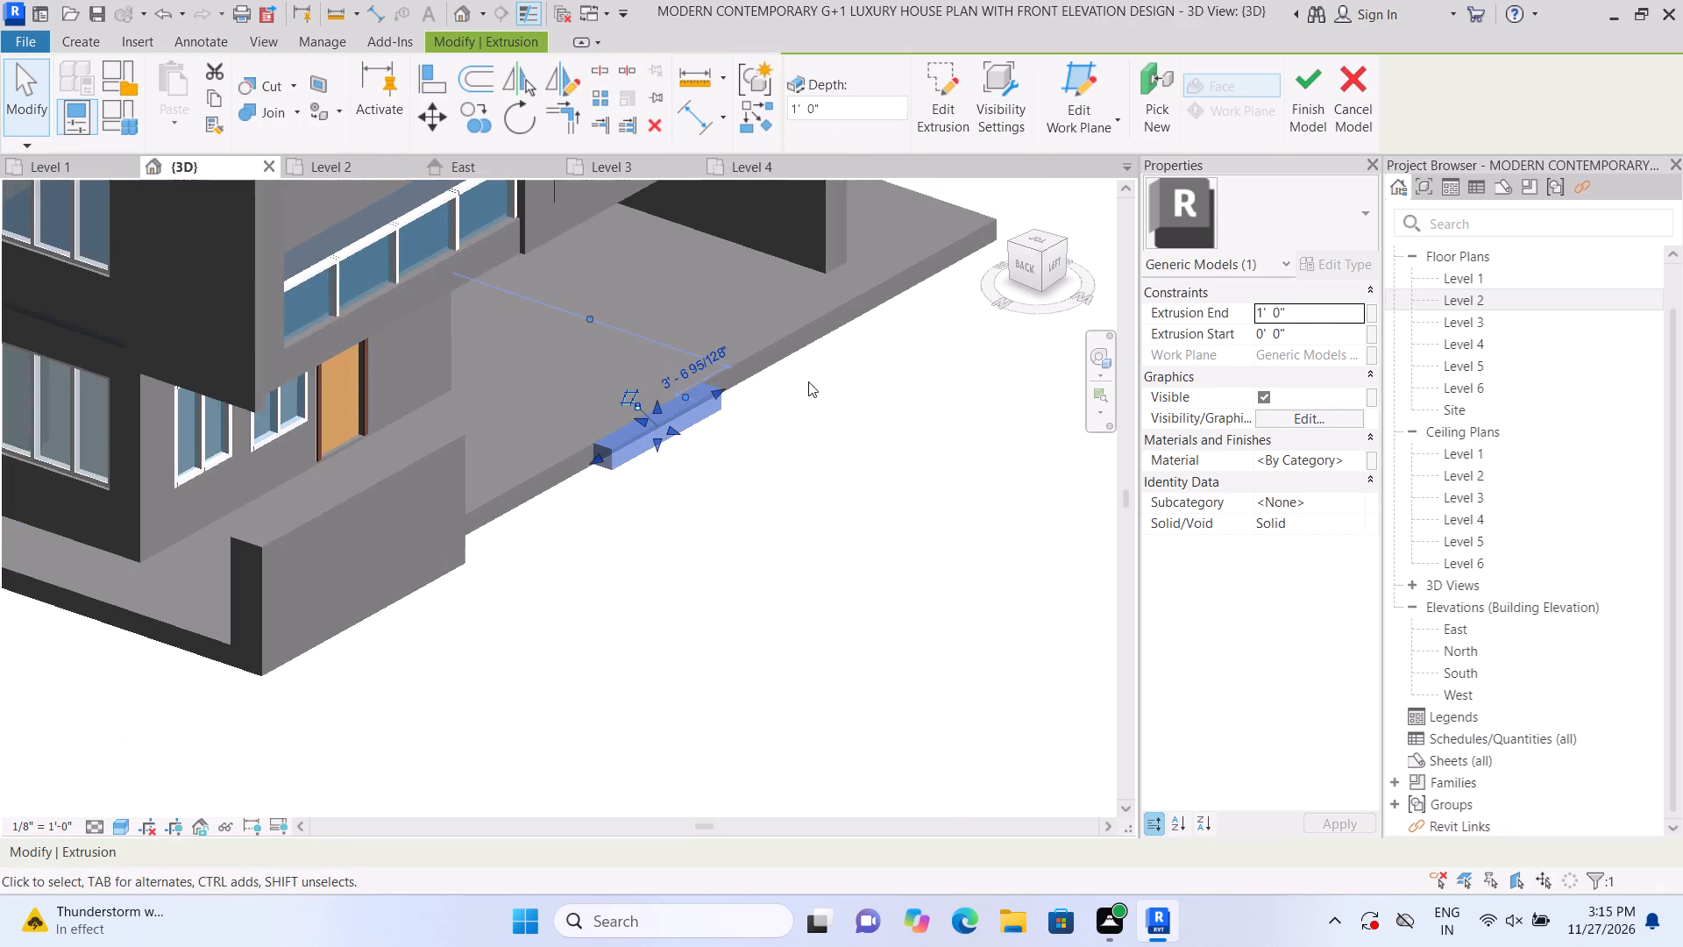
double_click(345, 549)
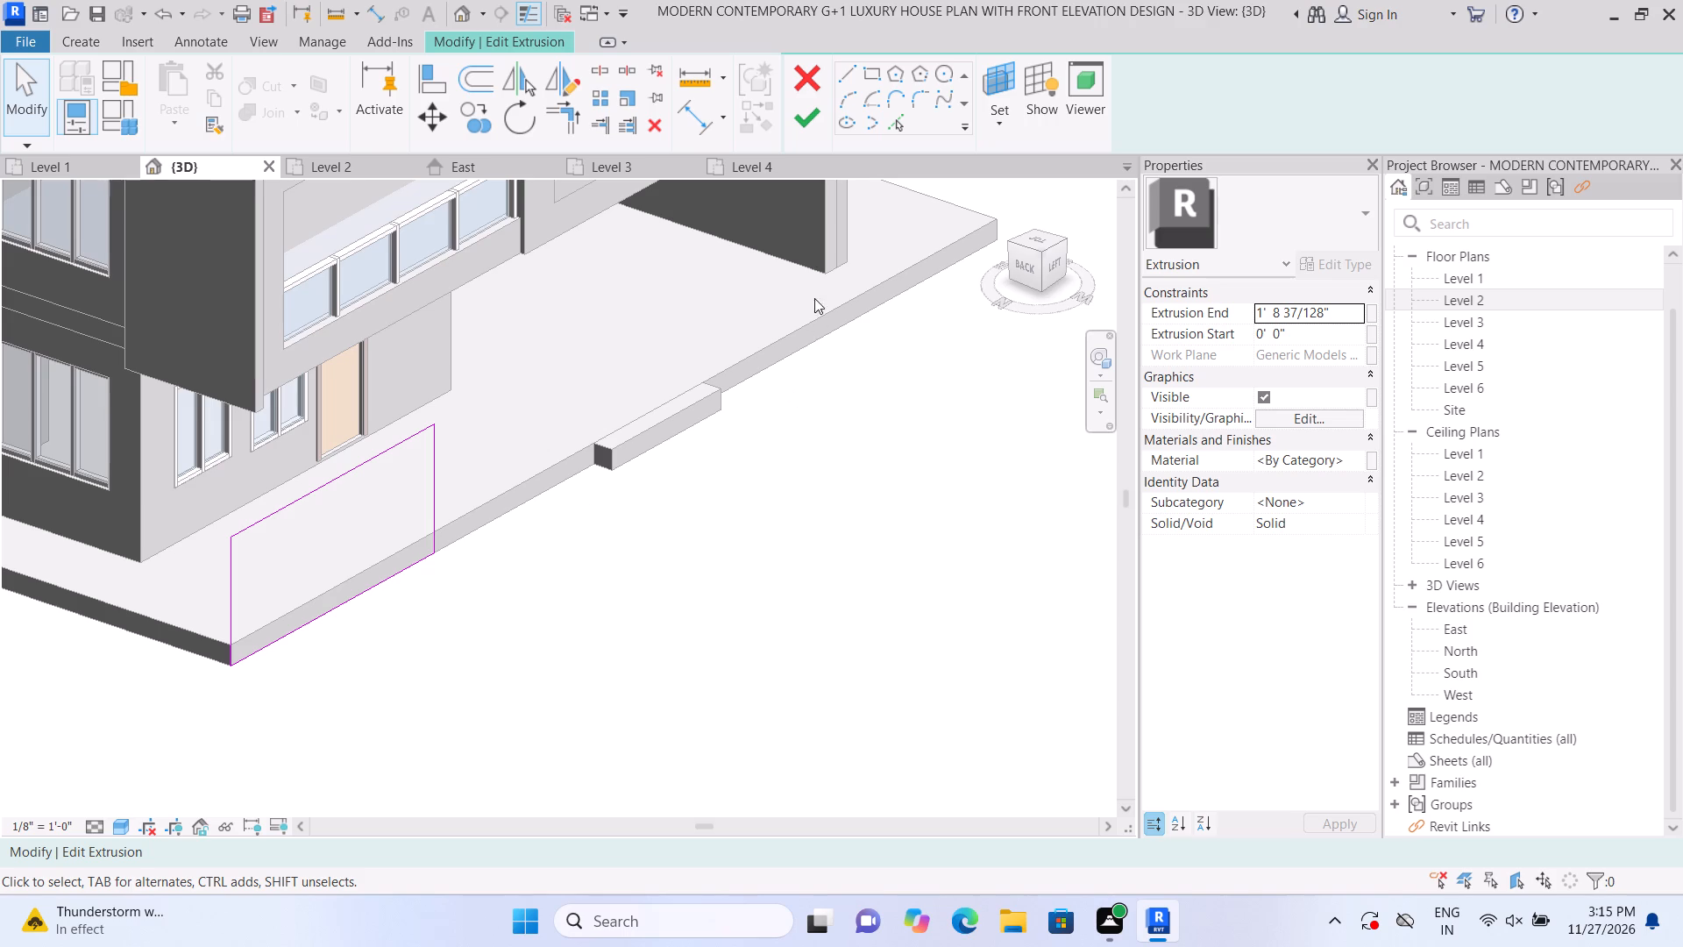
left_click(808, 118)
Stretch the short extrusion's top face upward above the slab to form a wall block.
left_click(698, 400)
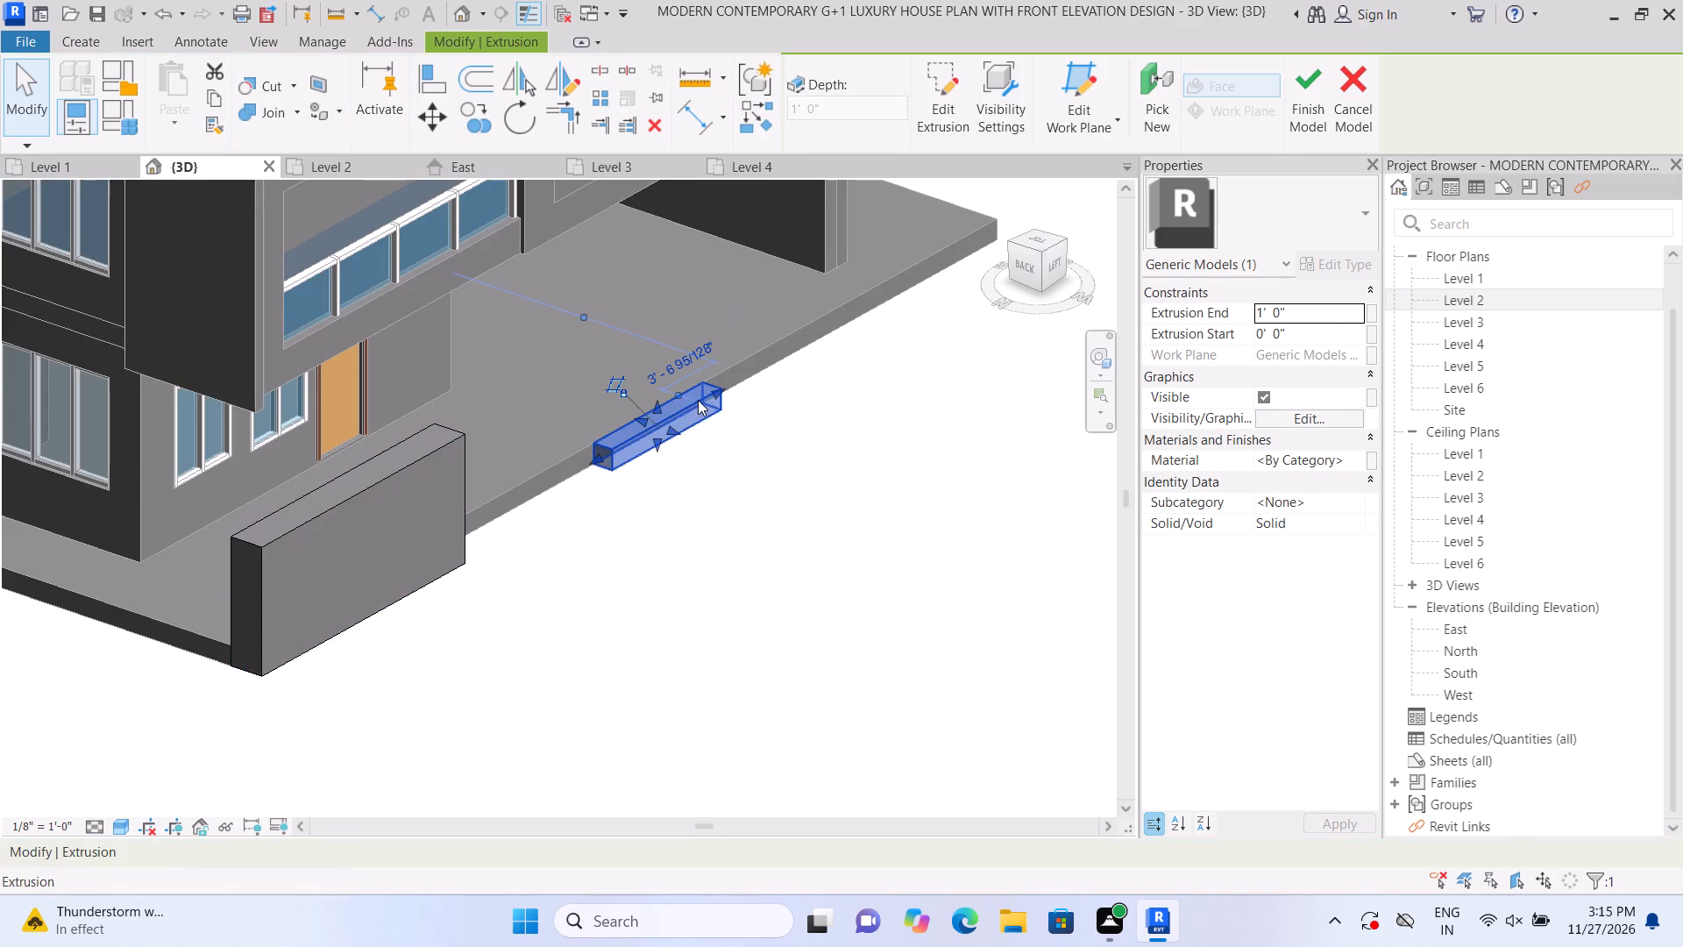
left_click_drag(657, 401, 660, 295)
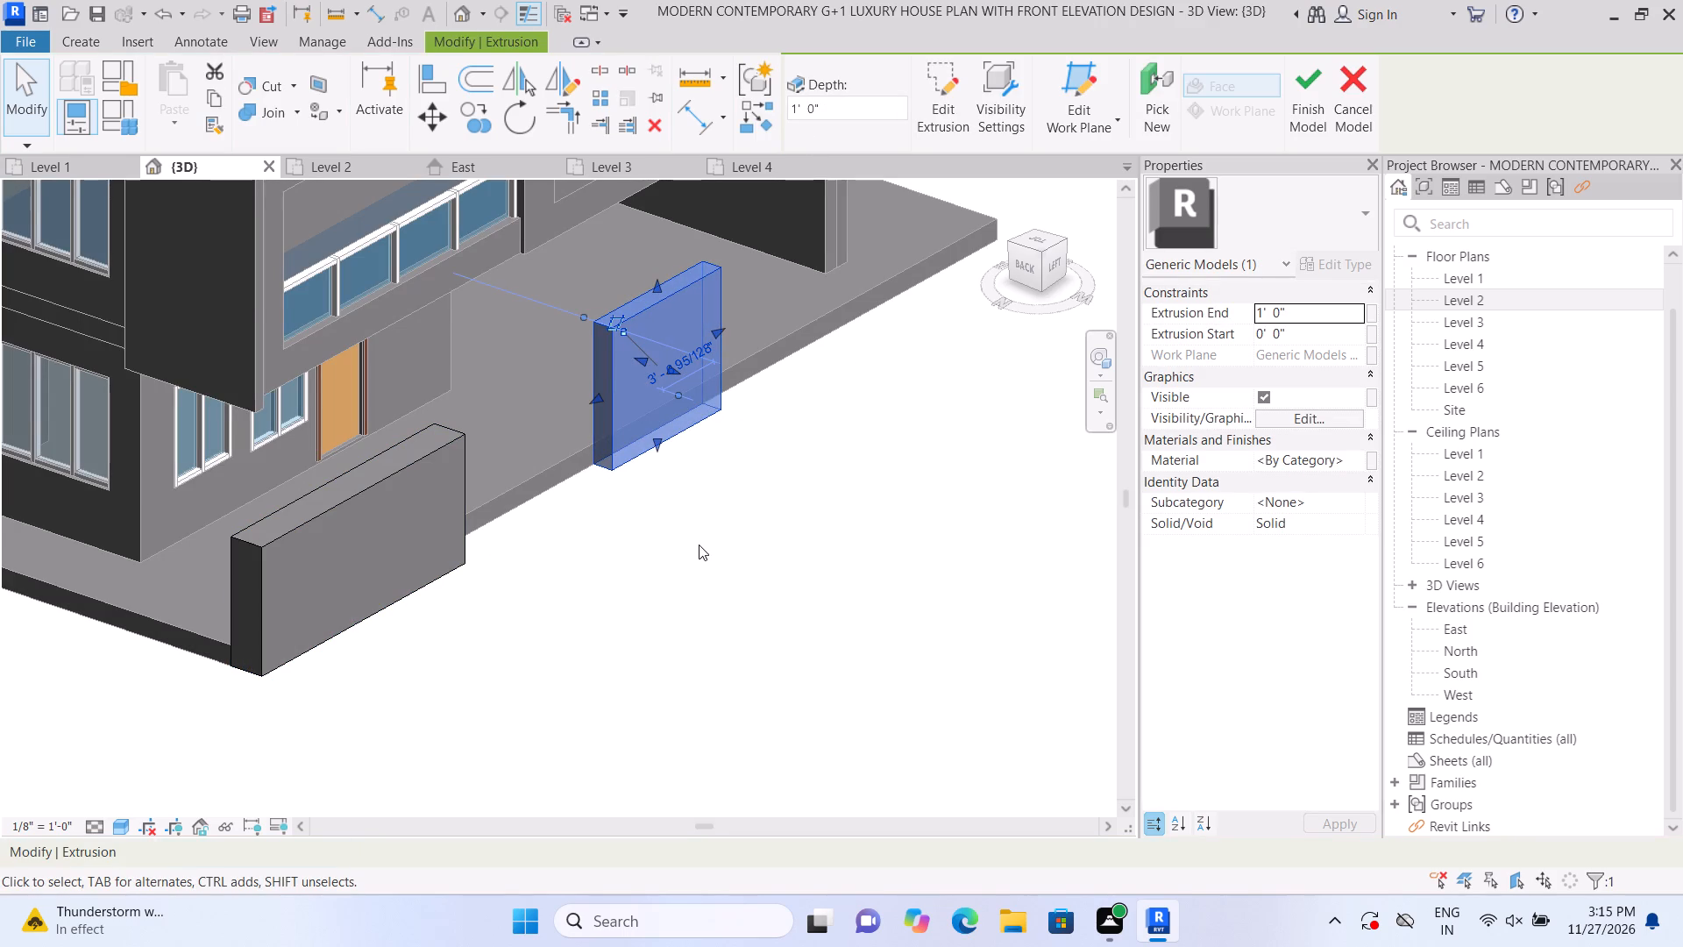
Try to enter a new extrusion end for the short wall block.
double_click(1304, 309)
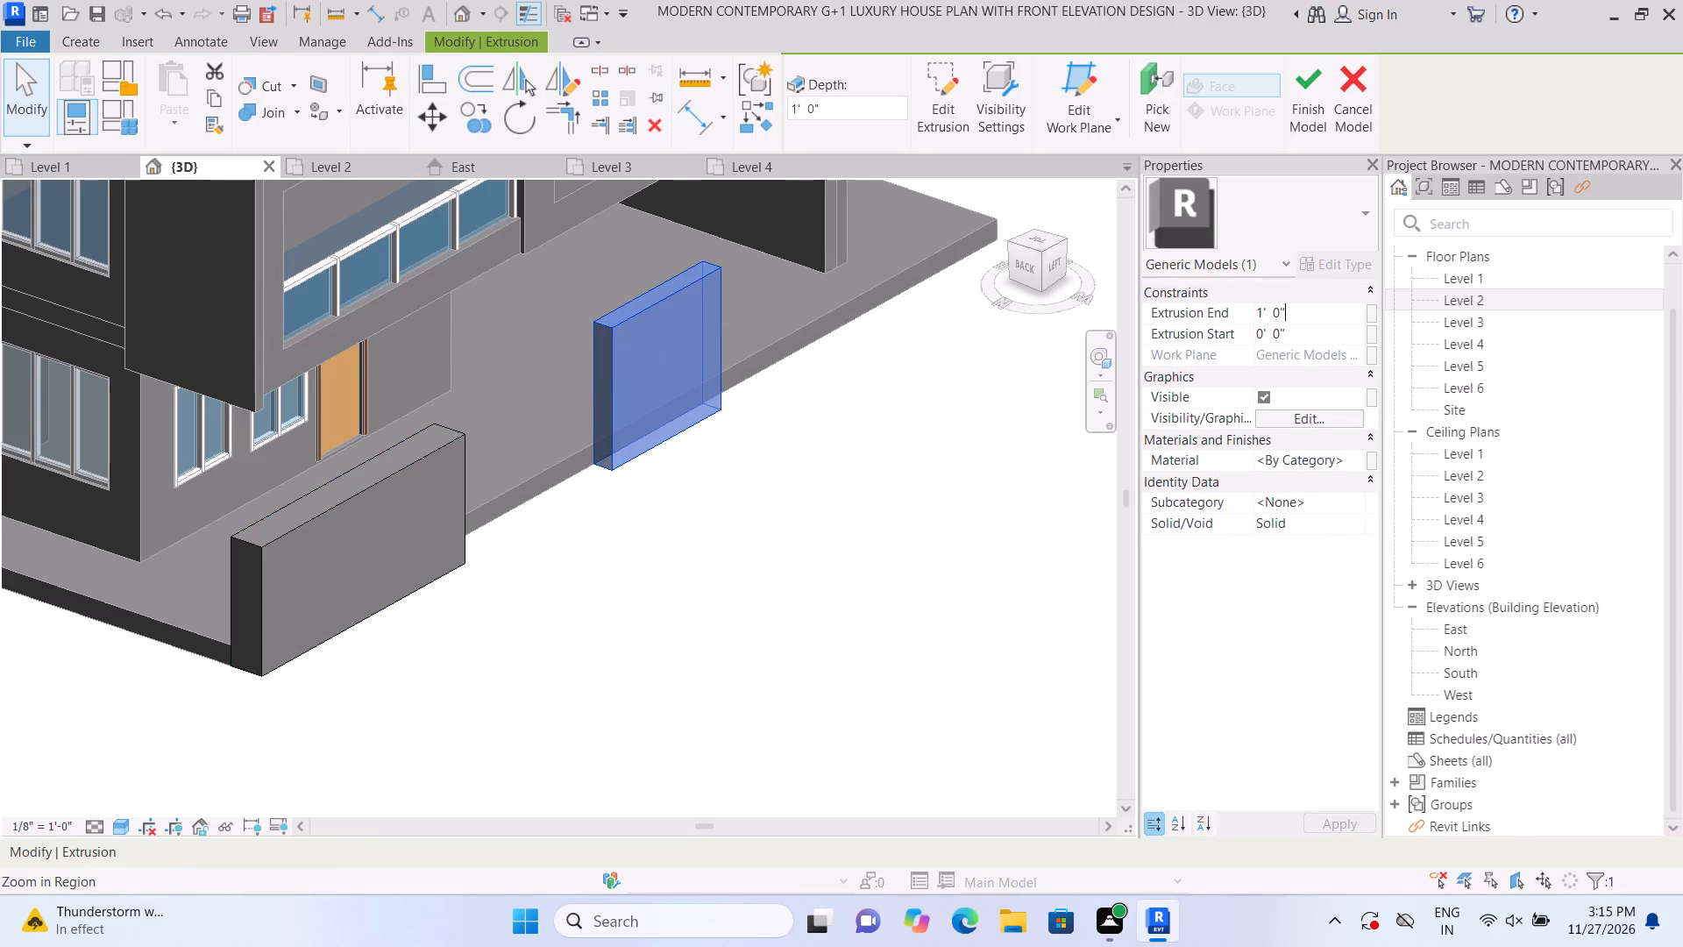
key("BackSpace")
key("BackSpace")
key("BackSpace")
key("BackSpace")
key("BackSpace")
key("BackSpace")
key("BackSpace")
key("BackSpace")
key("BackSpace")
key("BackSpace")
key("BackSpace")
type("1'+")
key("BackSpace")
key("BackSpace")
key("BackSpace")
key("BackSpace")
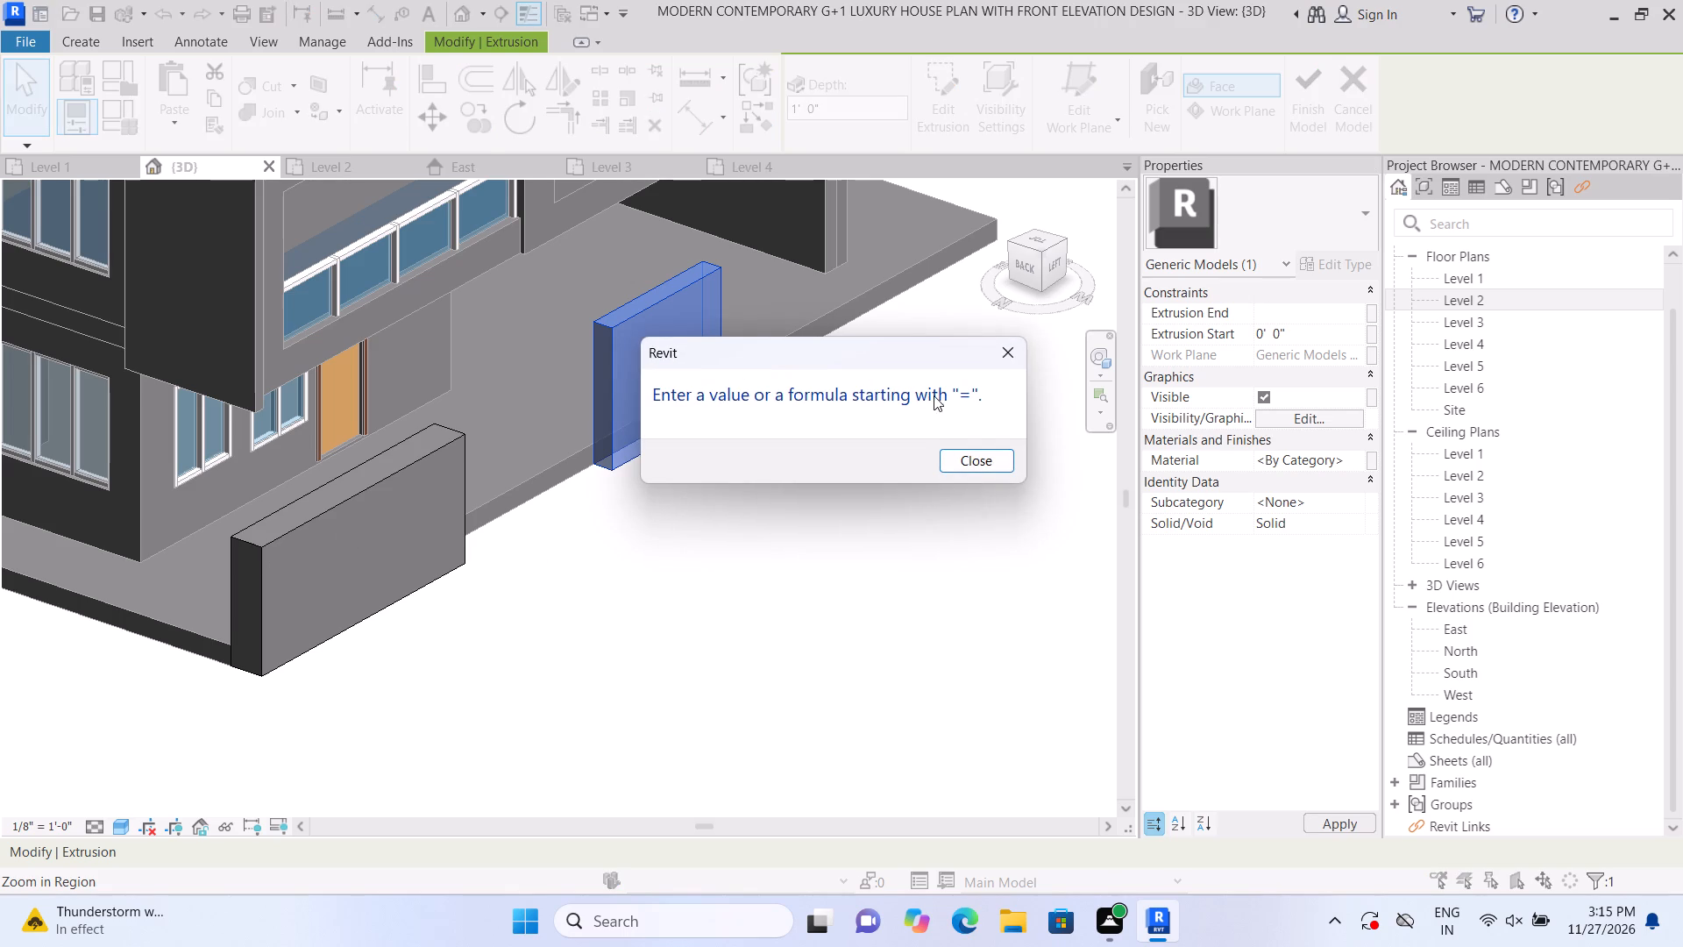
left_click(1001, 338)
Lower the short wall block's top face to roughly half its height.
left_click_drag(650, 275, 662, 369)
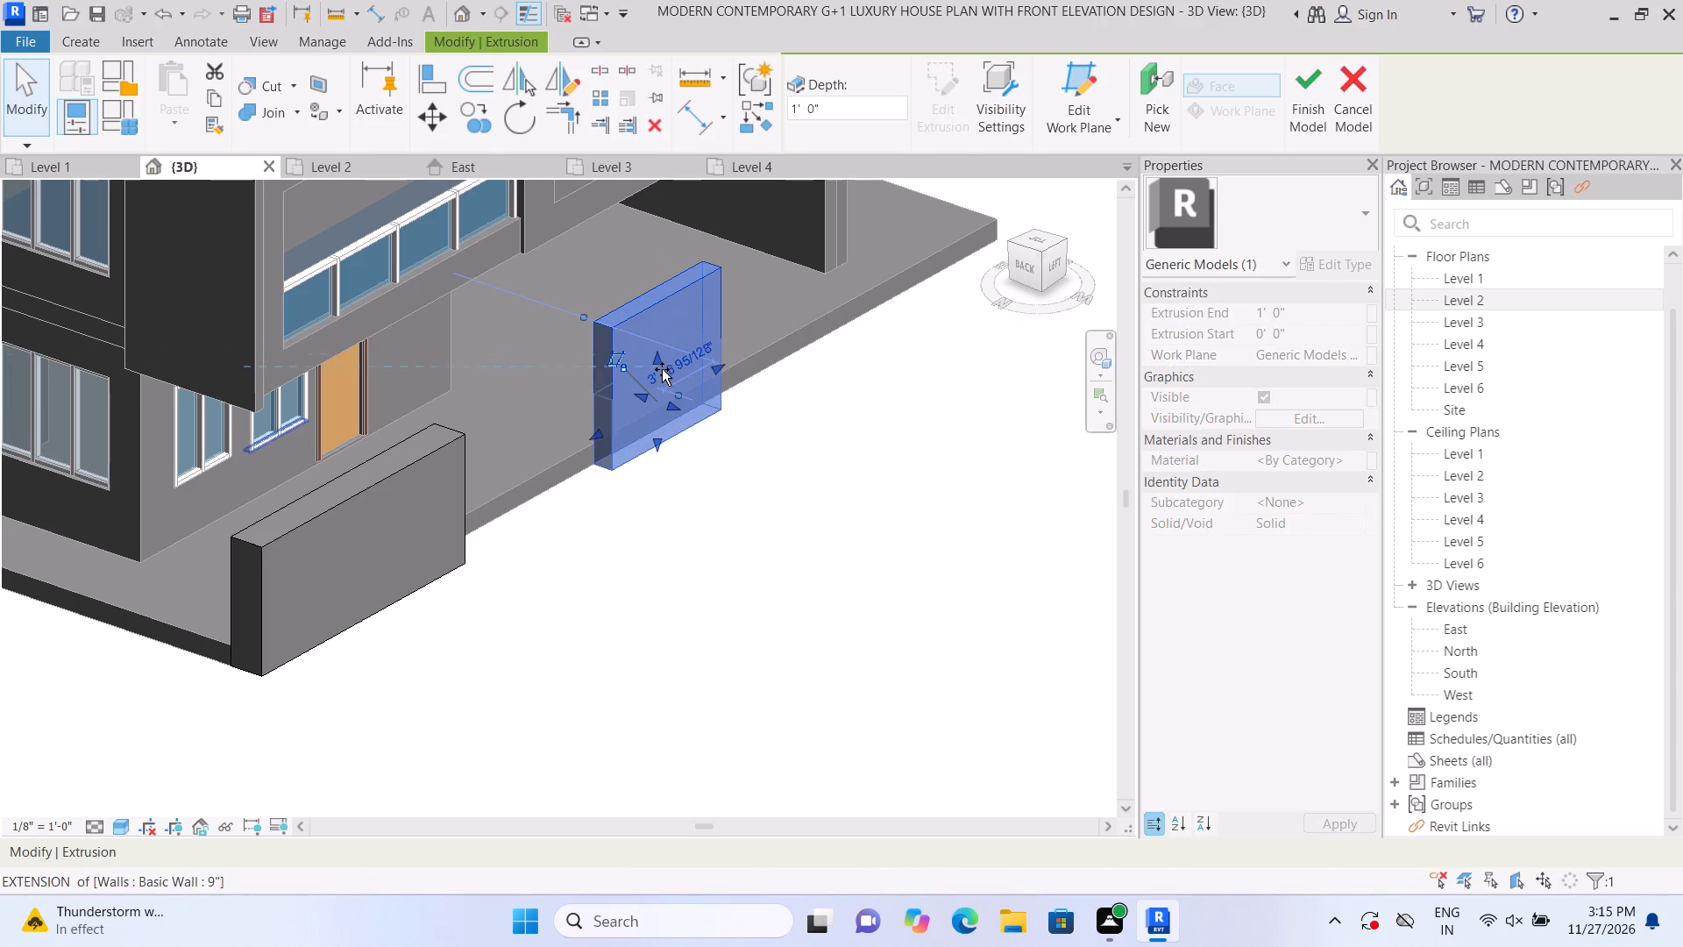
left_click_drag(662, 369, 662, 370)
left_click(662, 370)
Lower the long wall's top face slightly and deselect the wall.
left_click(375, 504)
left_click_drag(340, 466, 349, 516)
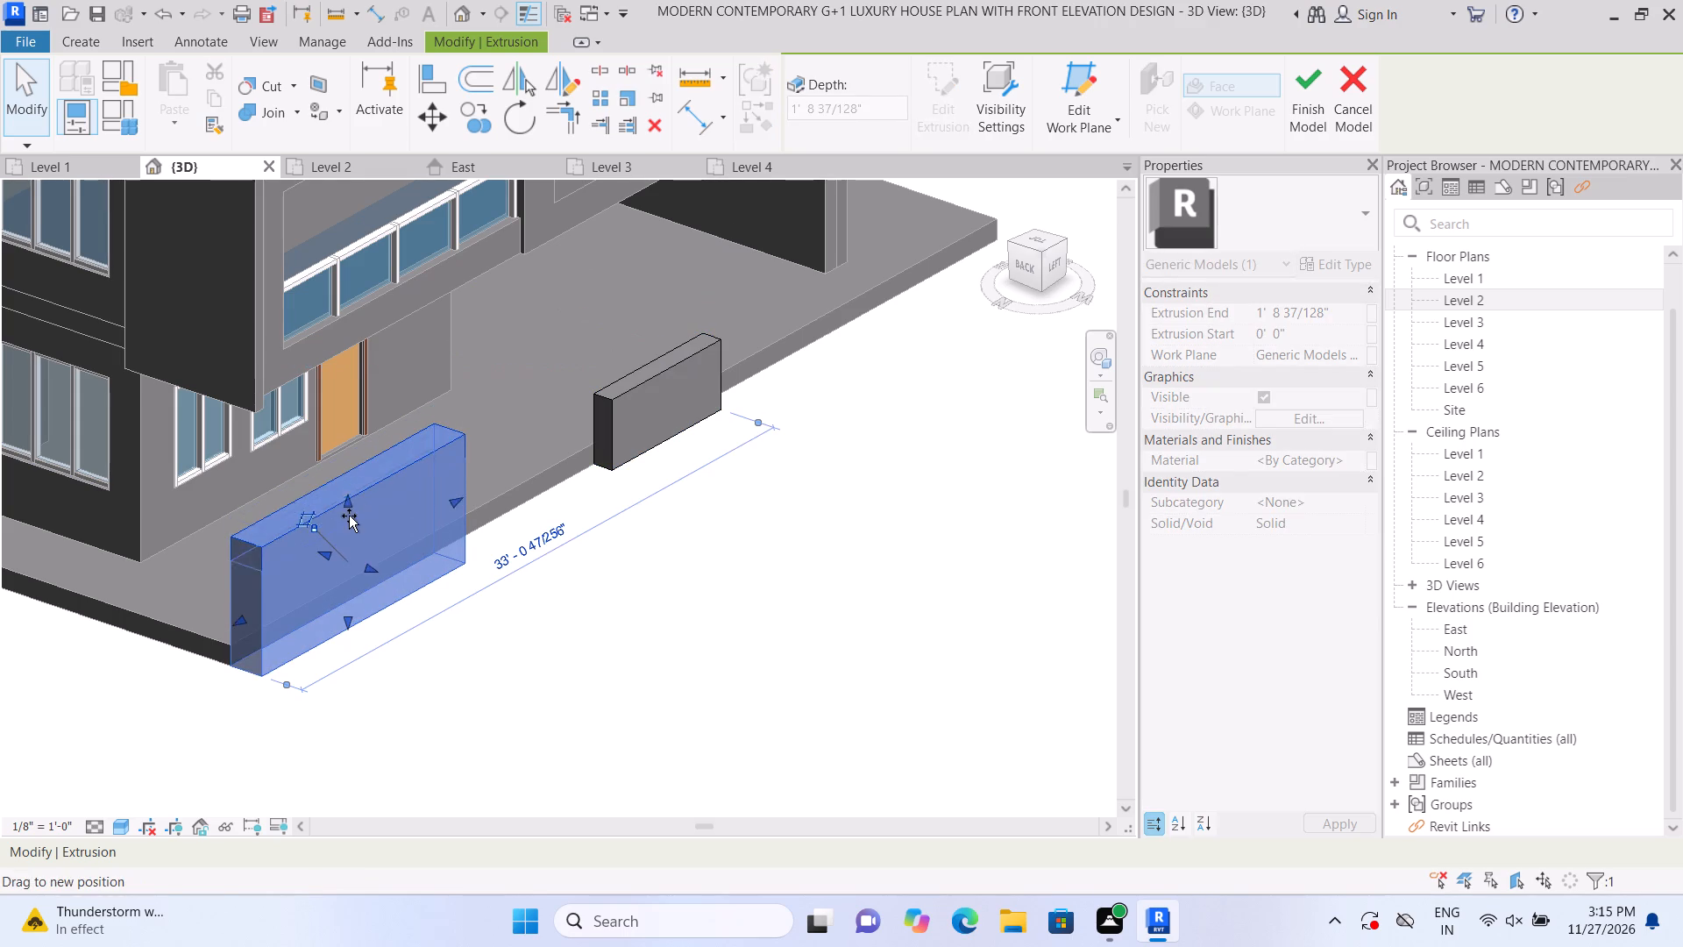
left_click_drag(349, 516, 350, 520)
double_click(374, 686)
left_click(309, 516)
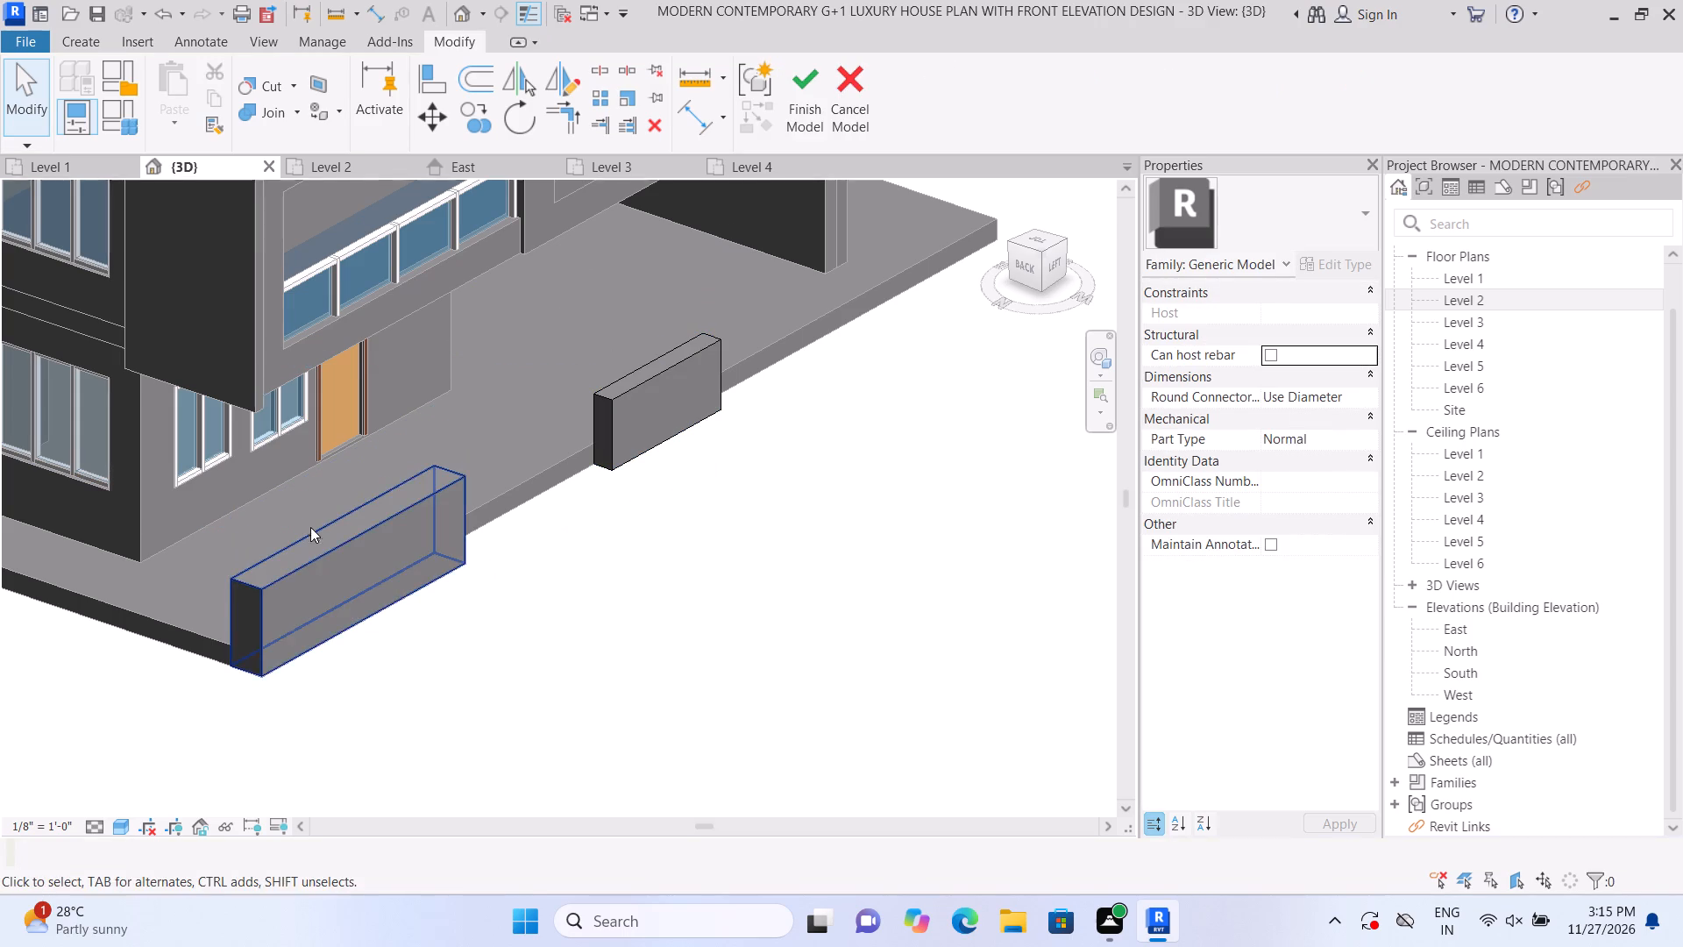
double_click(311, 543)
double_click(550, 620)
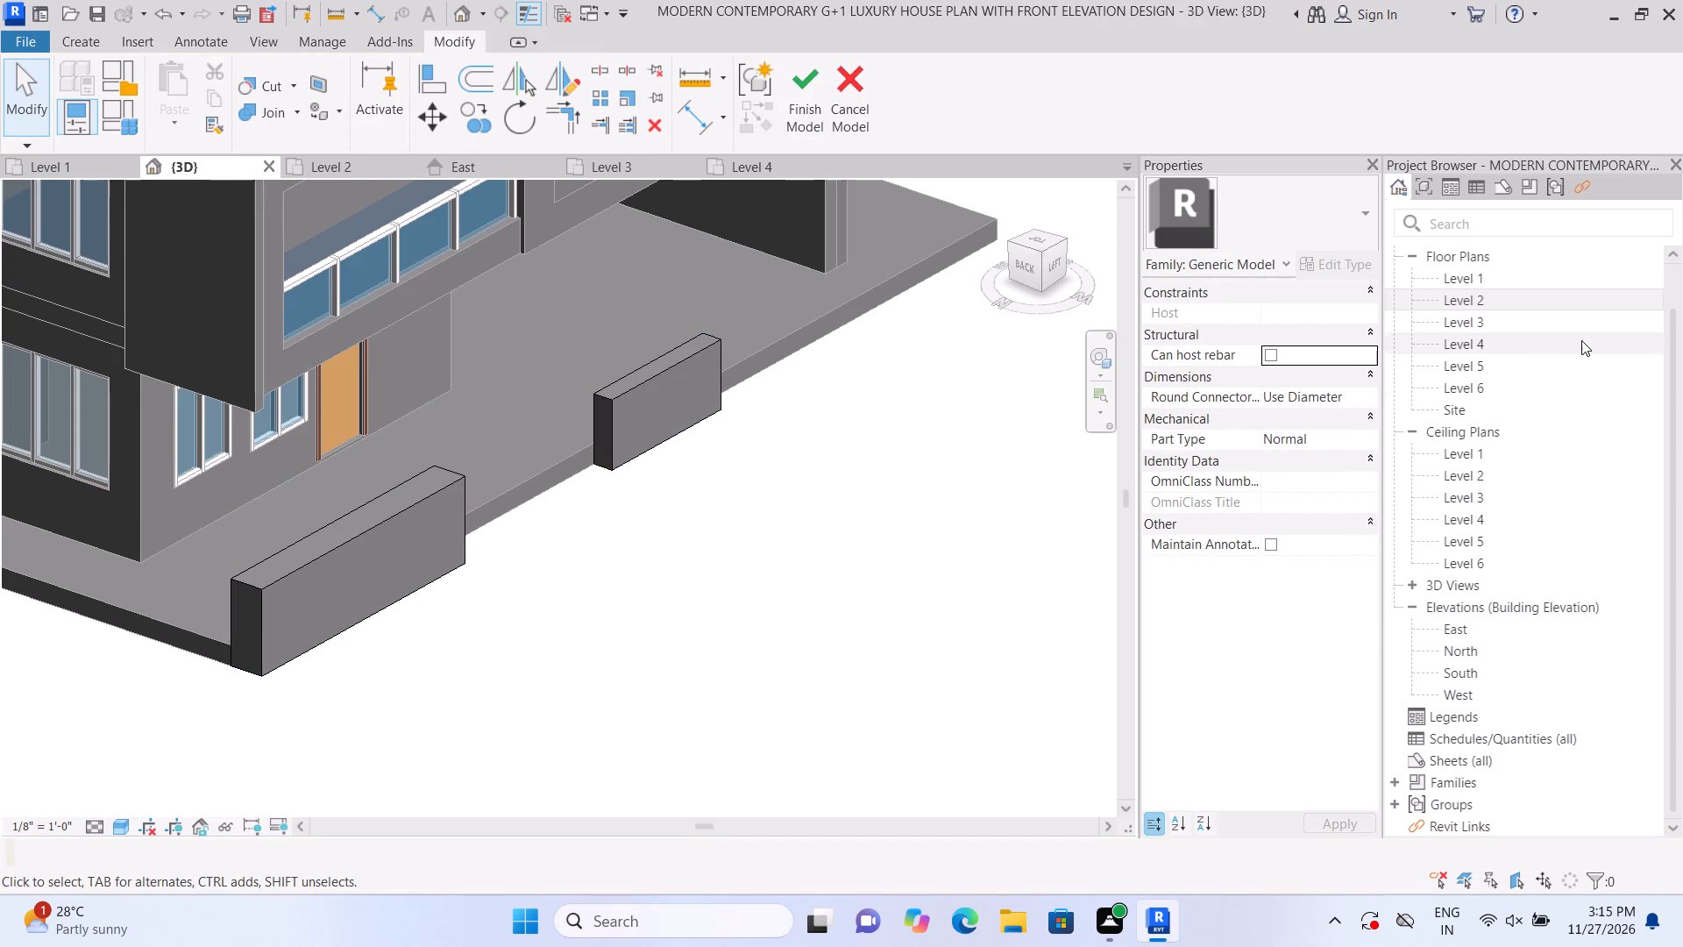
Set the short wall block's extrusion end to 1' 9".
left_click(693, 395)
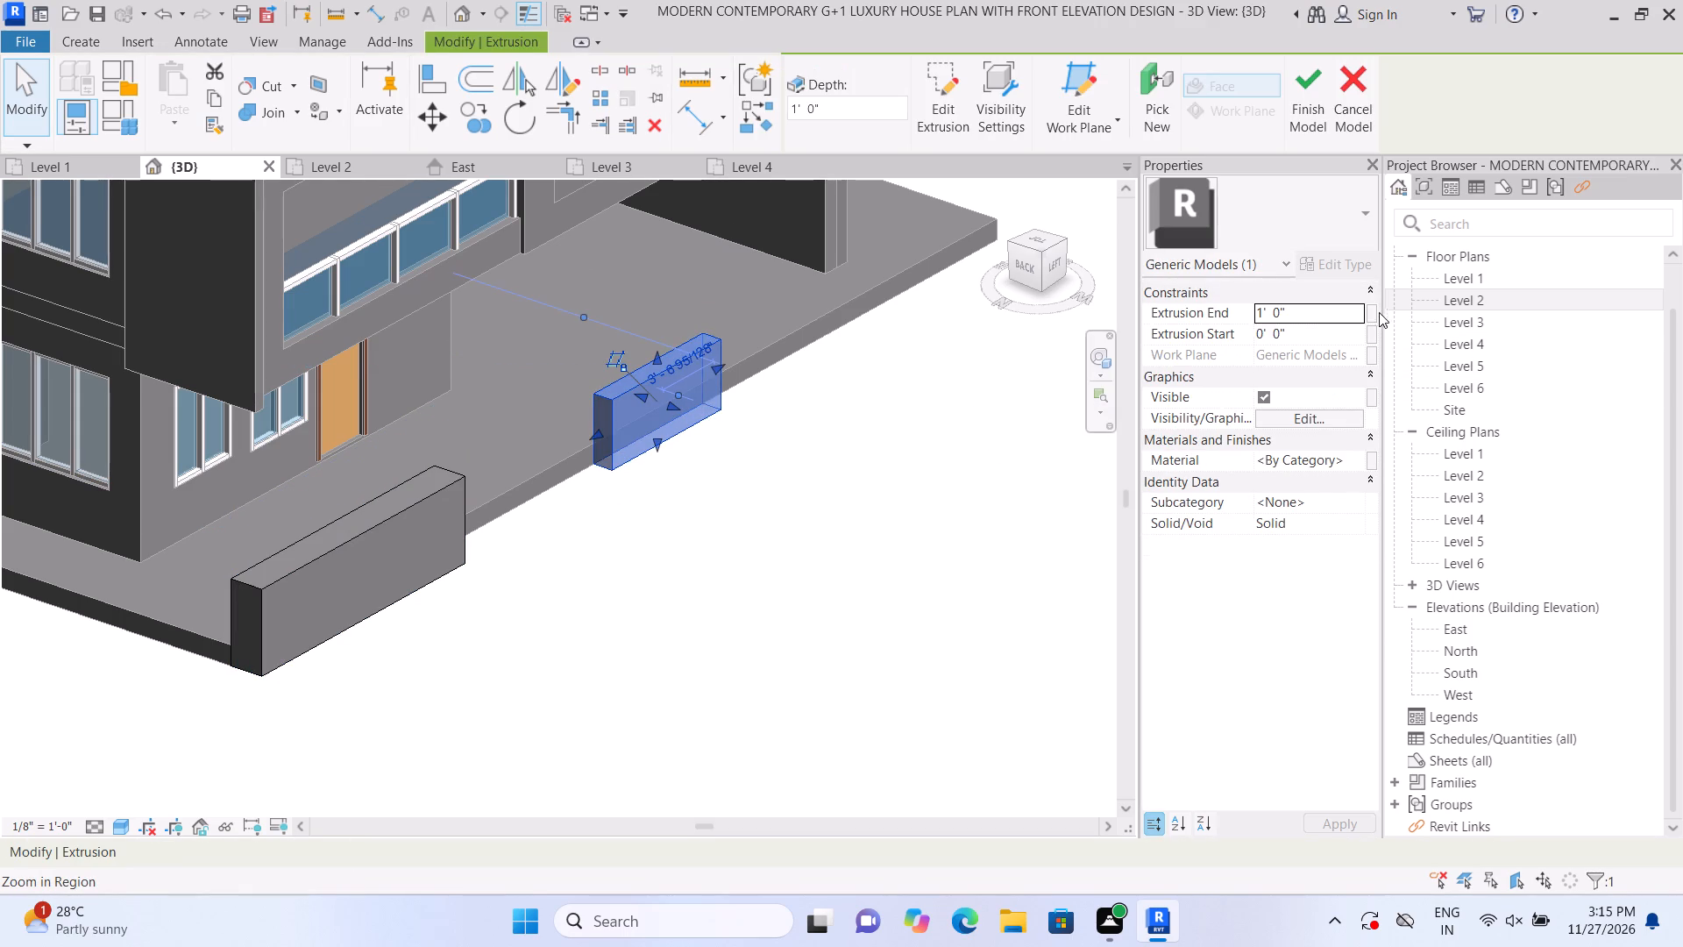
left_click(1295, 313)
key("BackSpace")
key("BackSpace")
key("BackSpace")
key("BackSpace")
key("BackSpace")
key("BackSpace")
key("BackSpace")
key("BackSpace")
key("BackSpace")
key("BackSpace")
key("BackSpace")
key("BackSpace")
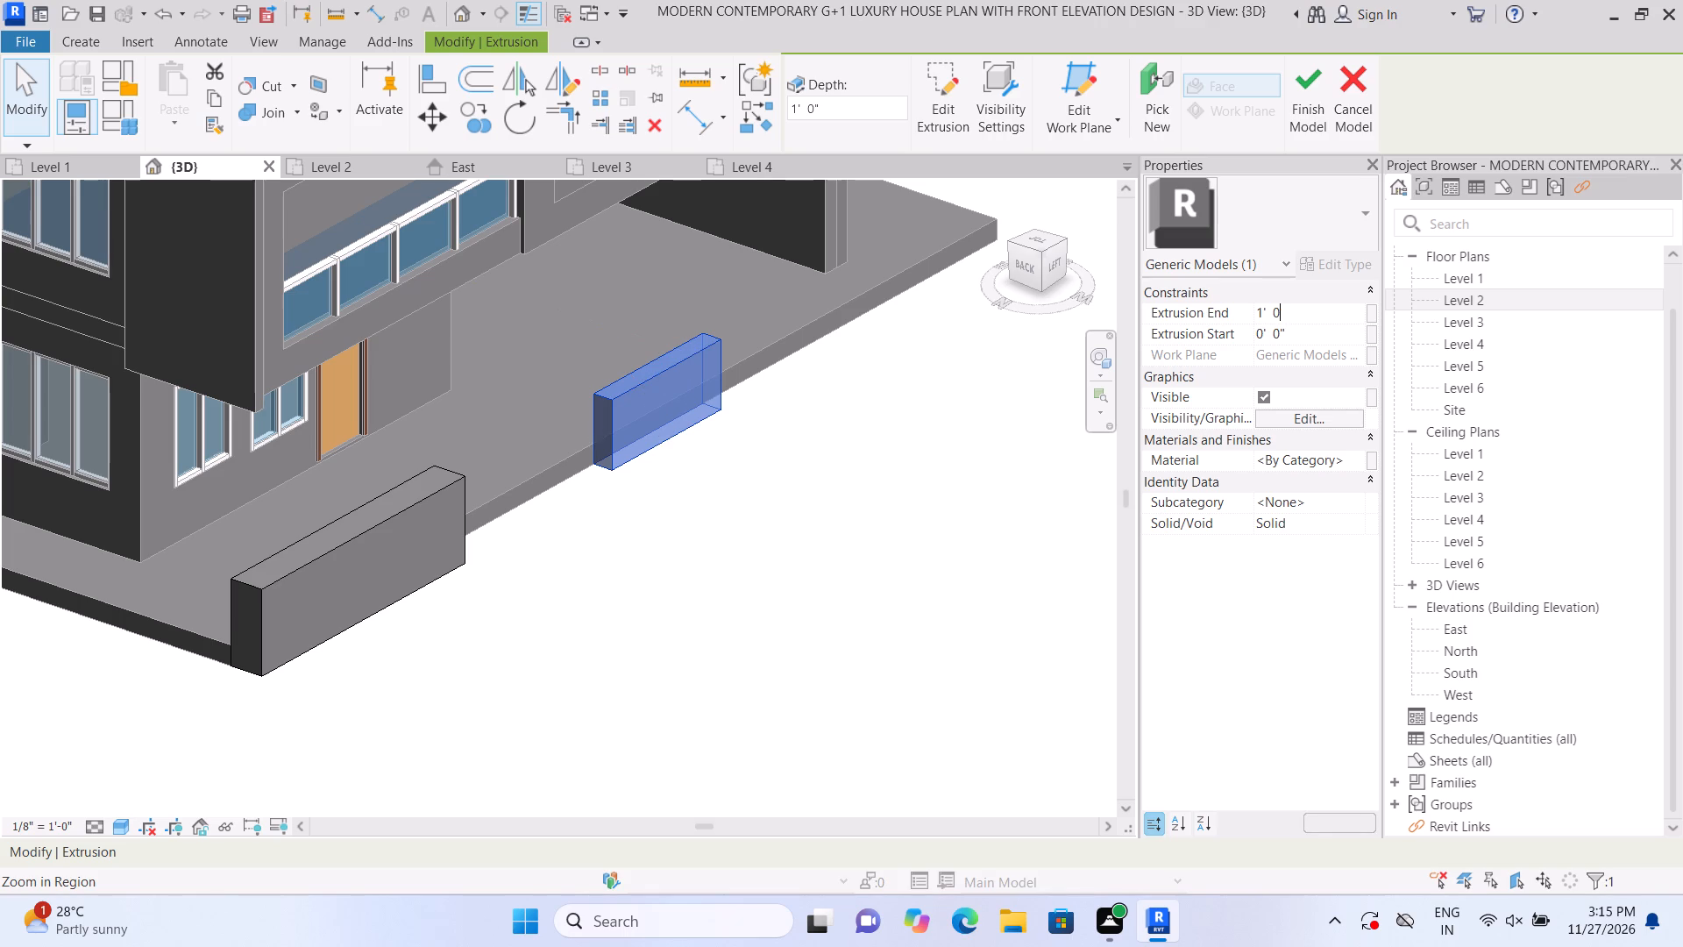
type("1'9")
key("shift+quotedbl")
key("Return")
Set the short wall block's extrusion end to 1' 8" and deselect it.
scroll(595, 400, "up", 2)
scroll(692, 467, "up", 1)
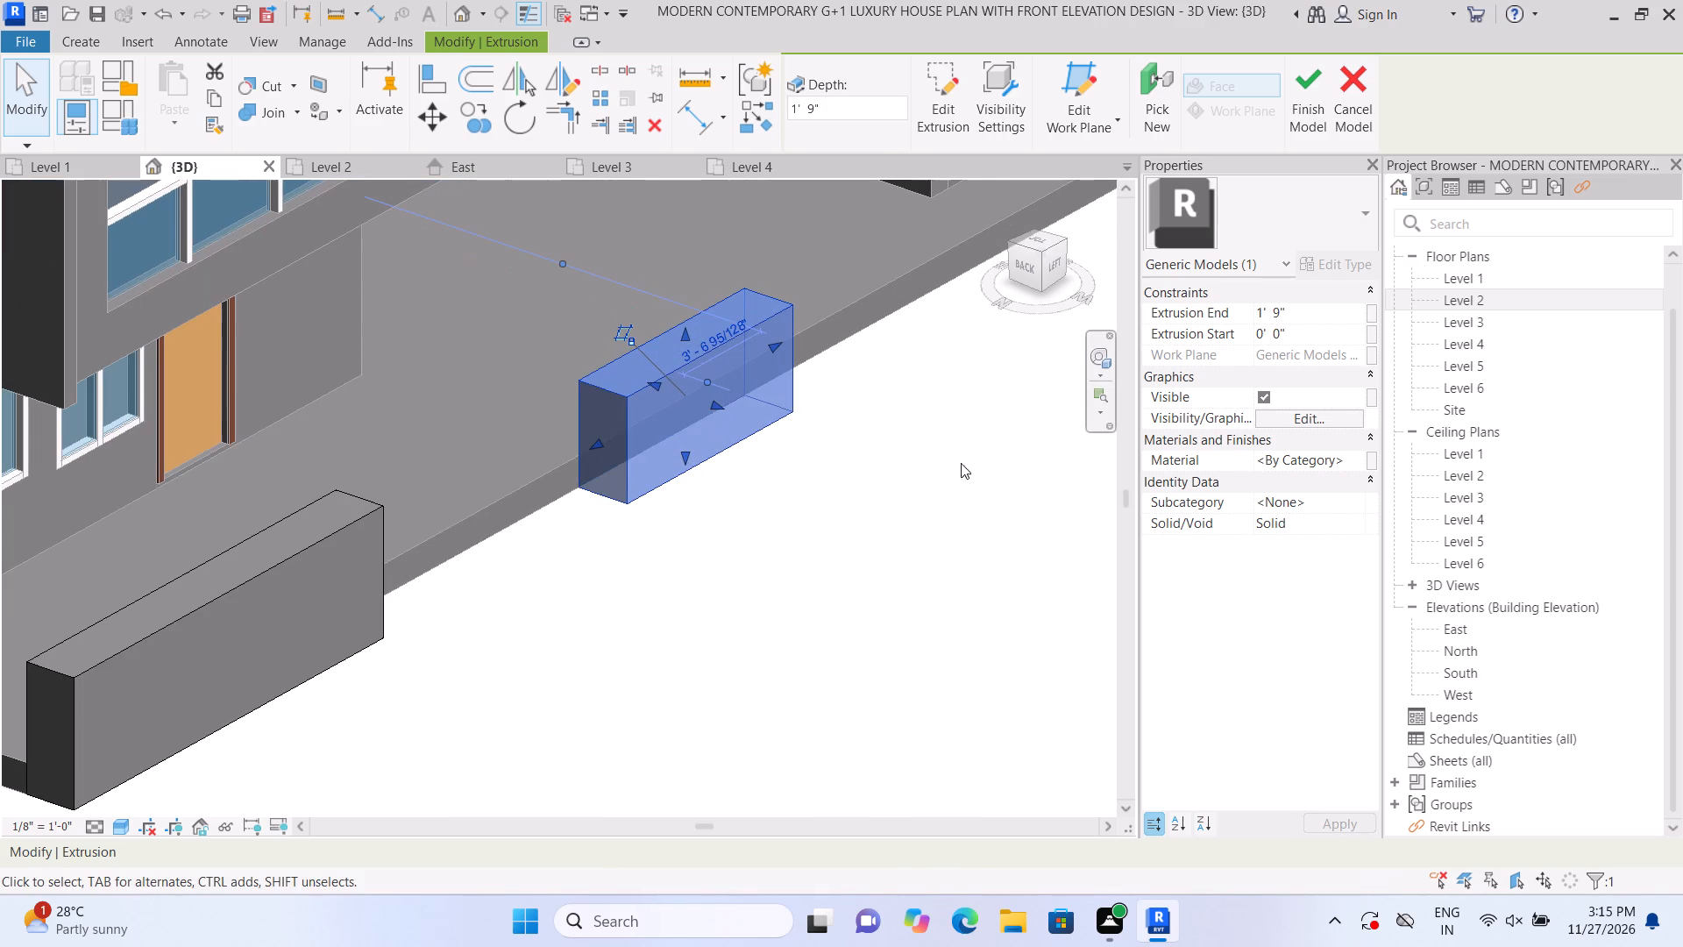
left_click(1322, 307)
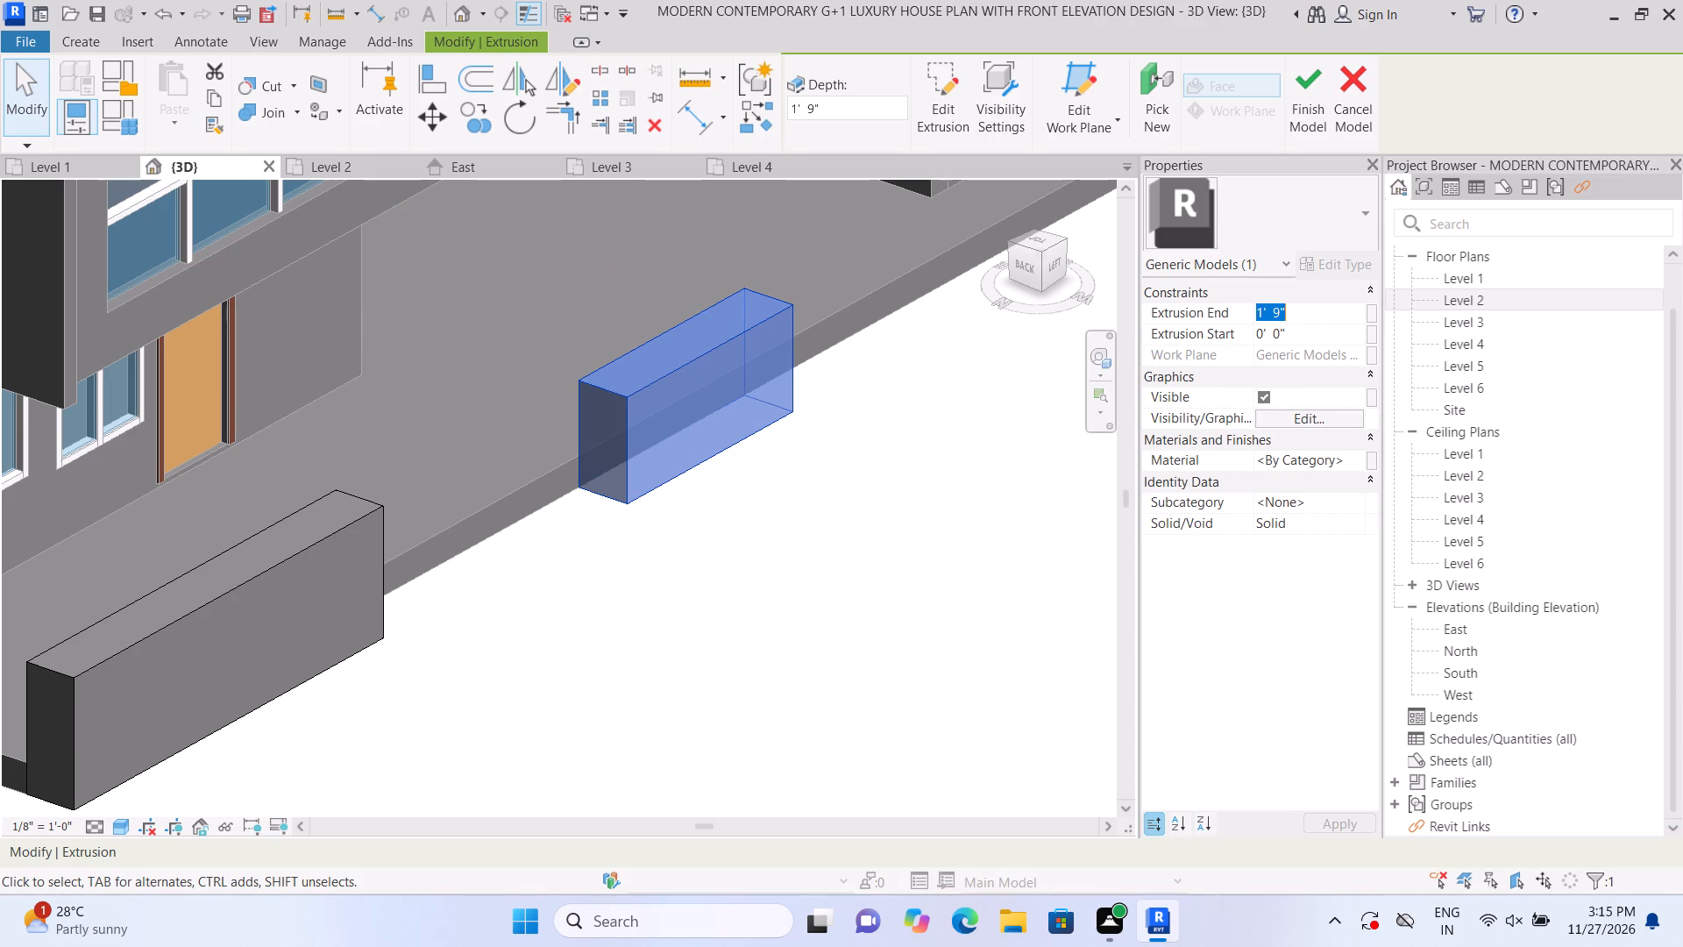
key("BackSpace")
type("1'8\"")
key("Return")
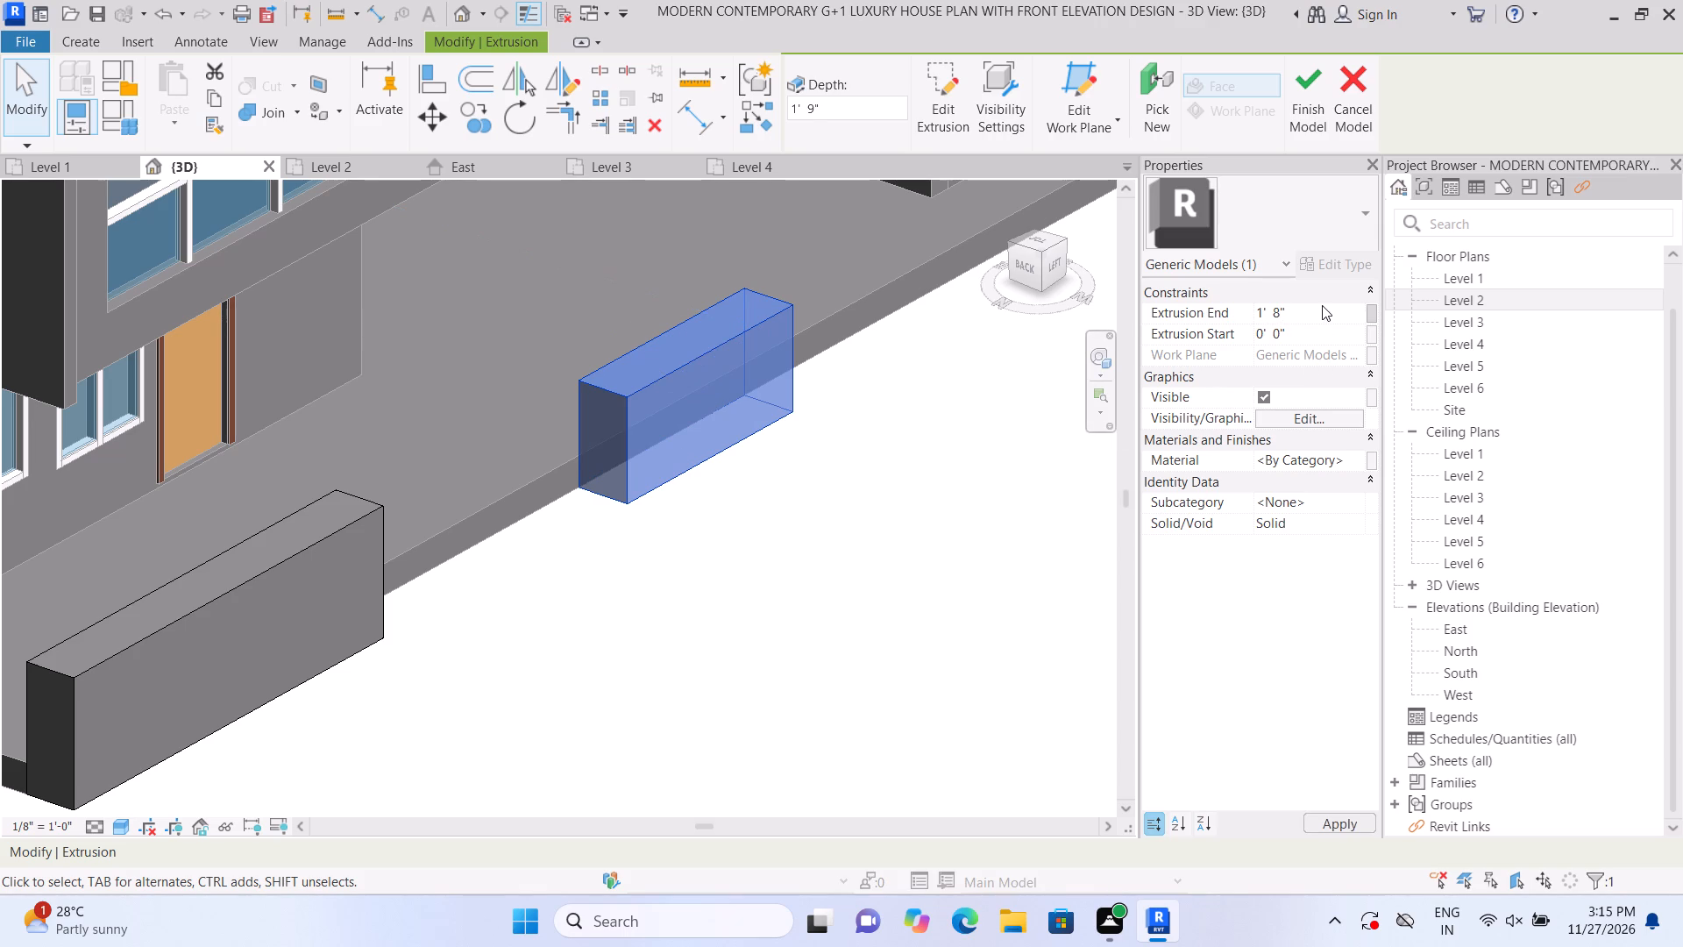
double_click(672, 581)
Stretch the long wall's top face upward a little, working from the outer side of the slab.
scroll(695, 555, "down", 1)
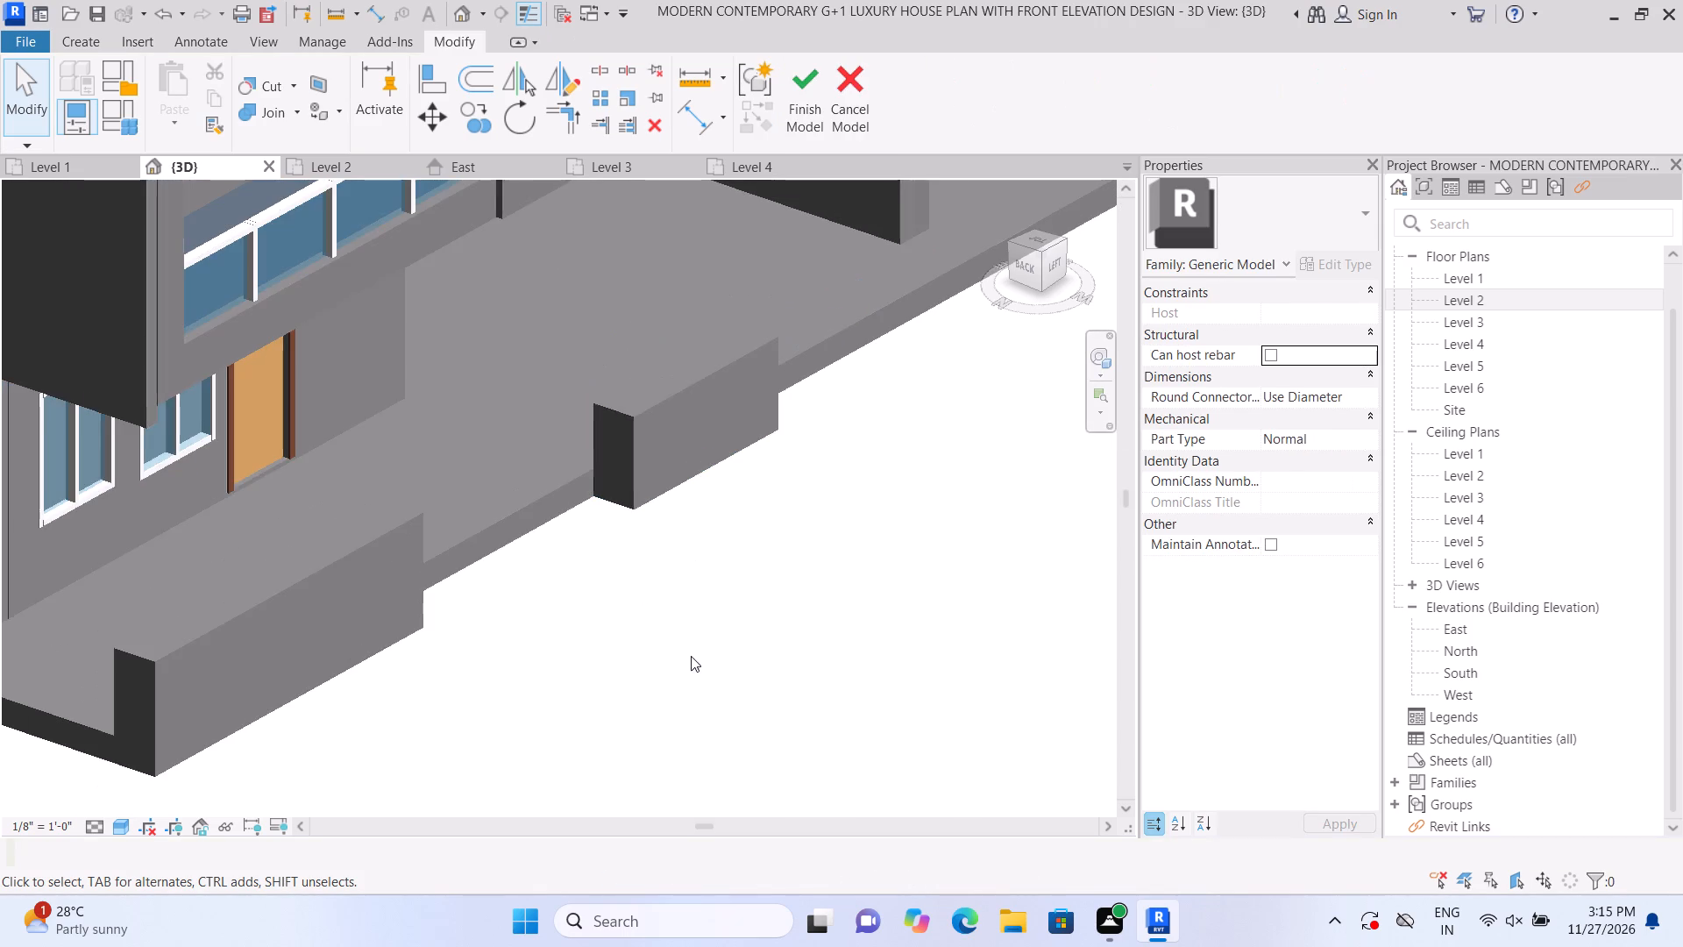
middle_click_drag(691, 657, 444, 685)
scroll(637, 681, "down", 1, "shift")
middle_click_drag(320, 653, 504, 602)
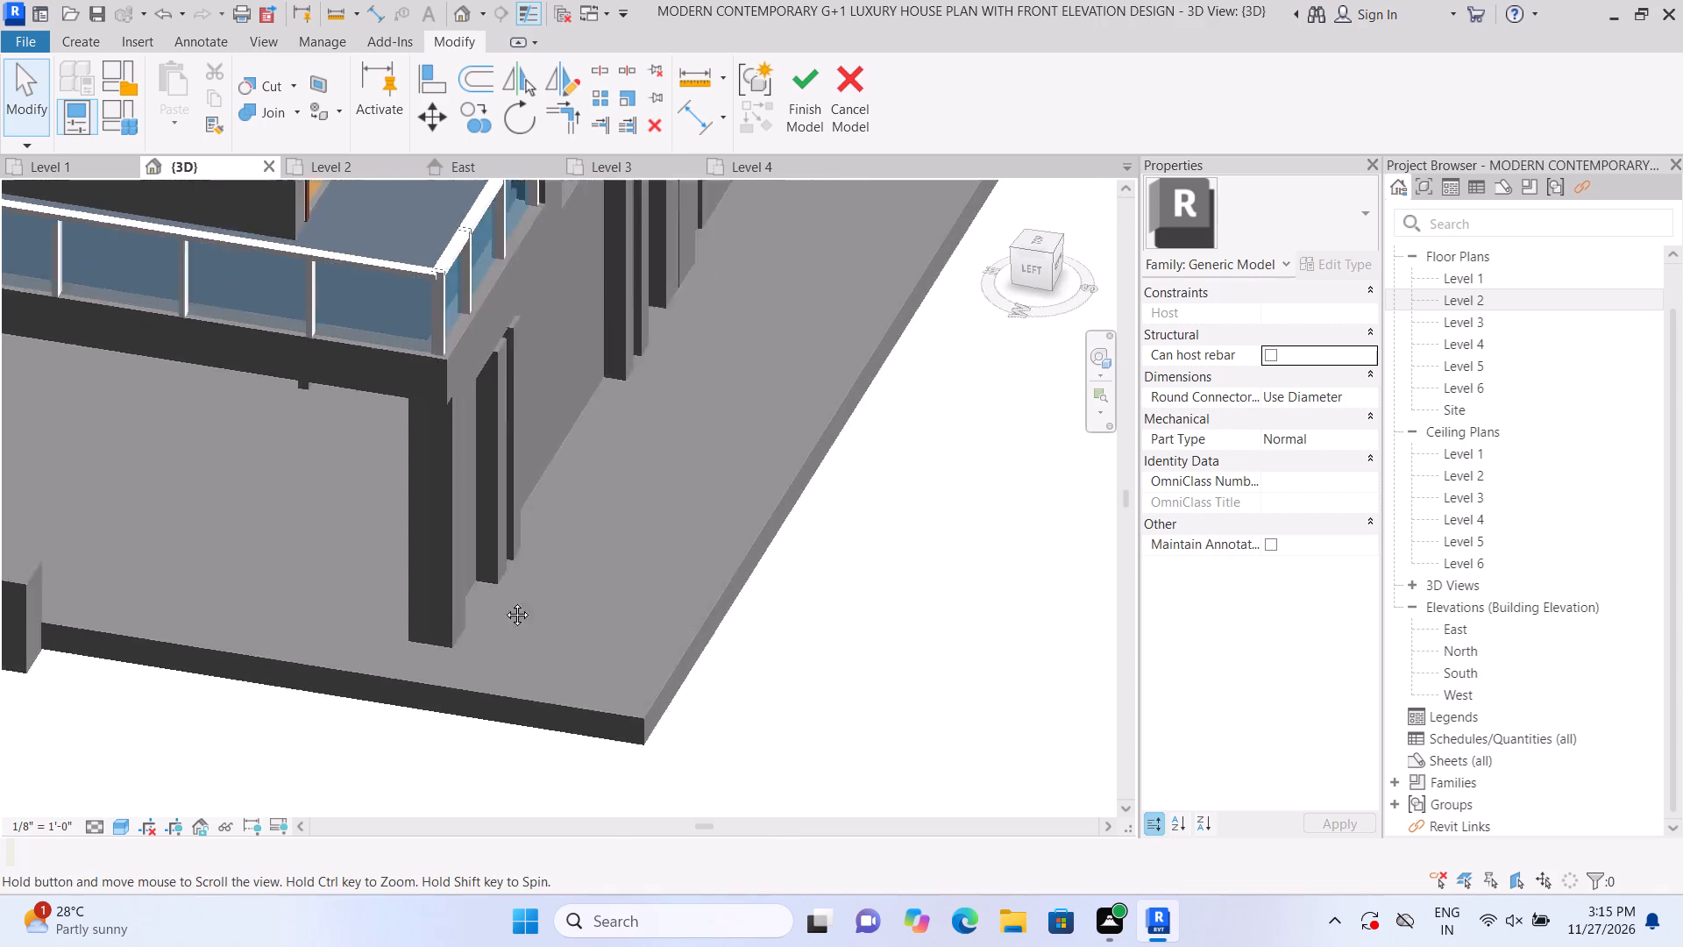
middle_click_drag(504, 602, 747, 540)
middle_click_drag(707, 655, 664, 659, "shift")
scroll(433, 603, "up", 1)
middle_click_drag(433, 603, 958, 605)
scroll(976, 616, "down", 2)
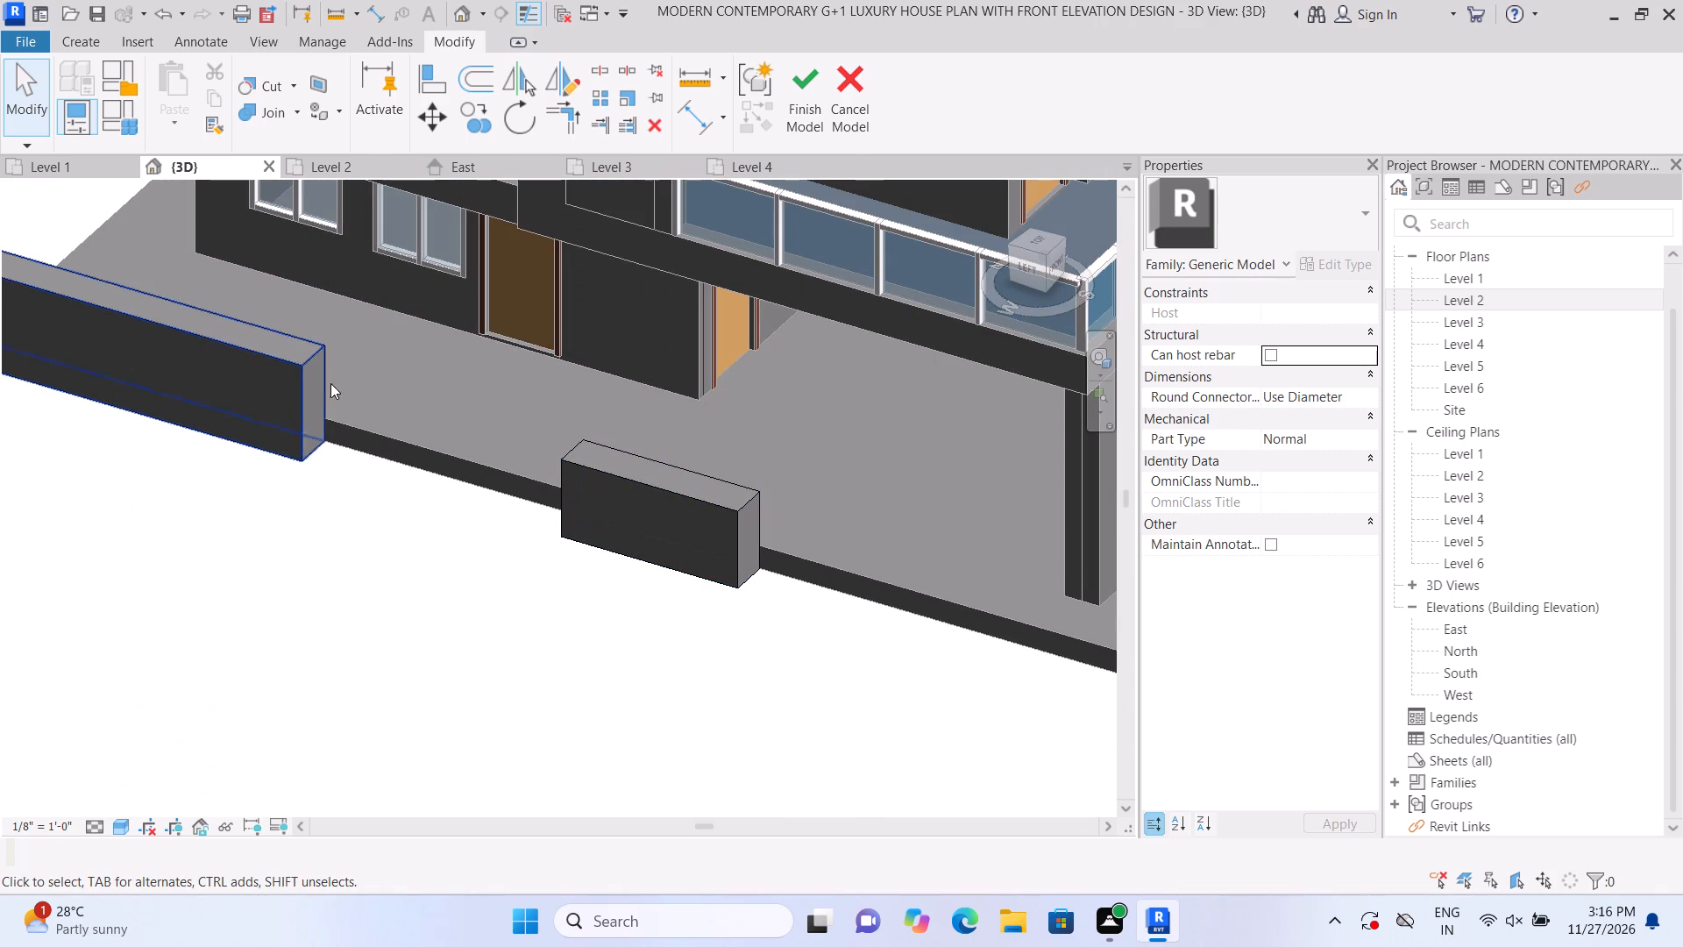
left_click(264, 332)
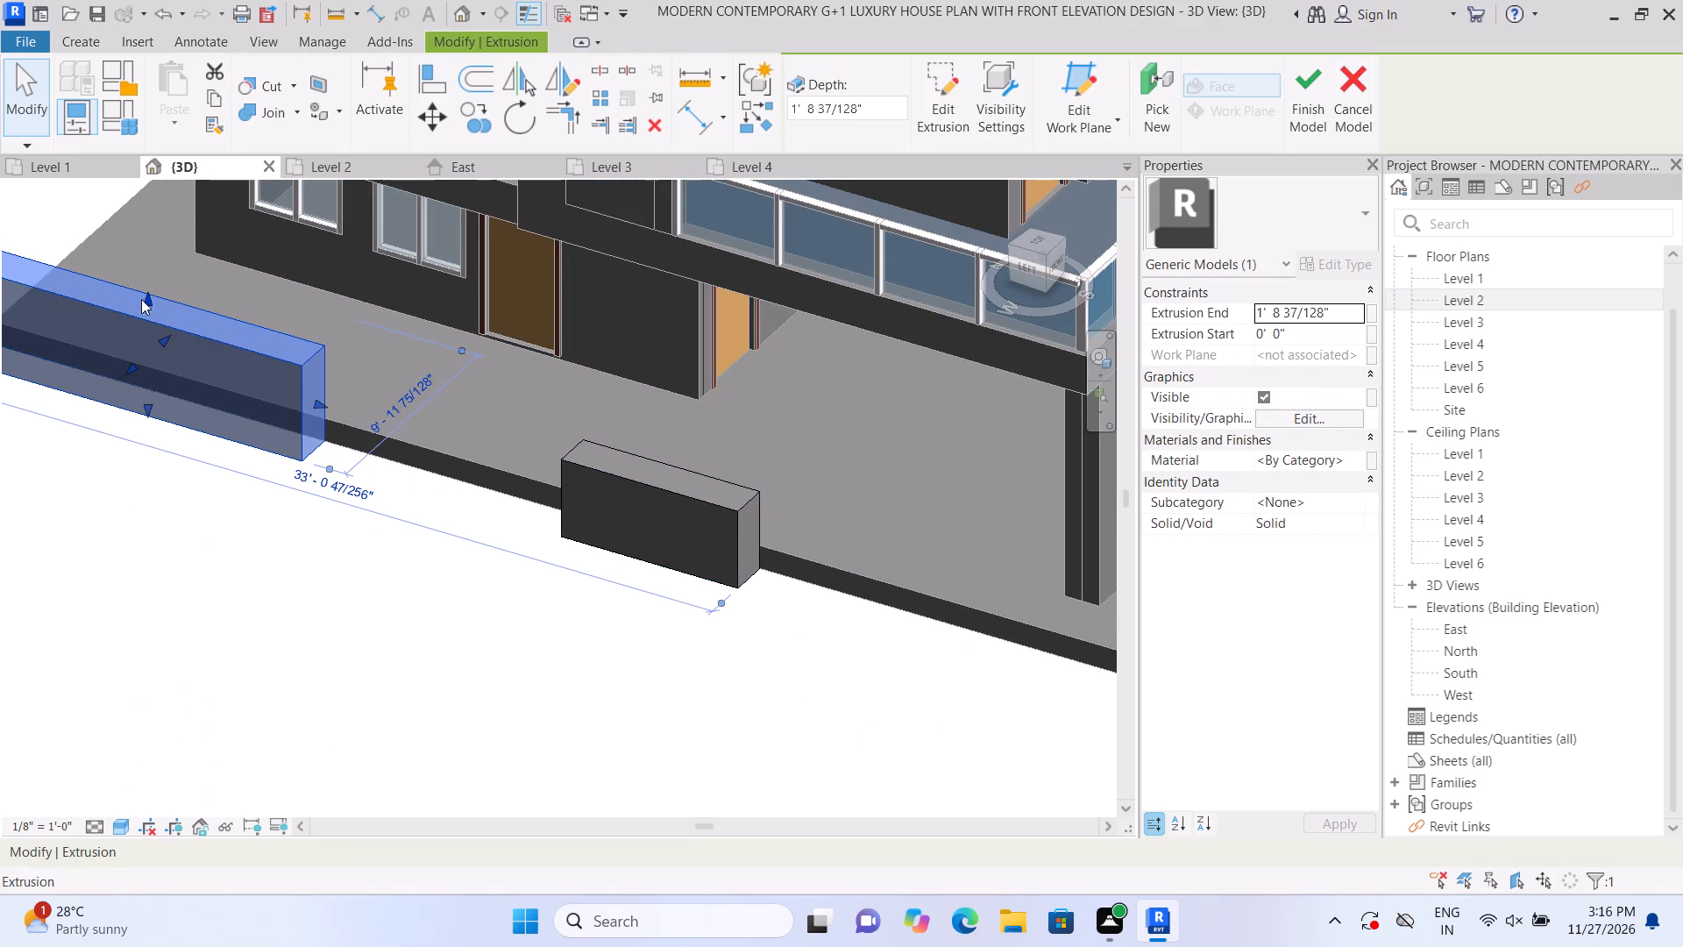
left_click_drag(141, 302, 153, 268)
Shift the short wall block along the slab edge by extending its end nearest the long wall and pulling in its far end.
left_click(572, 488)
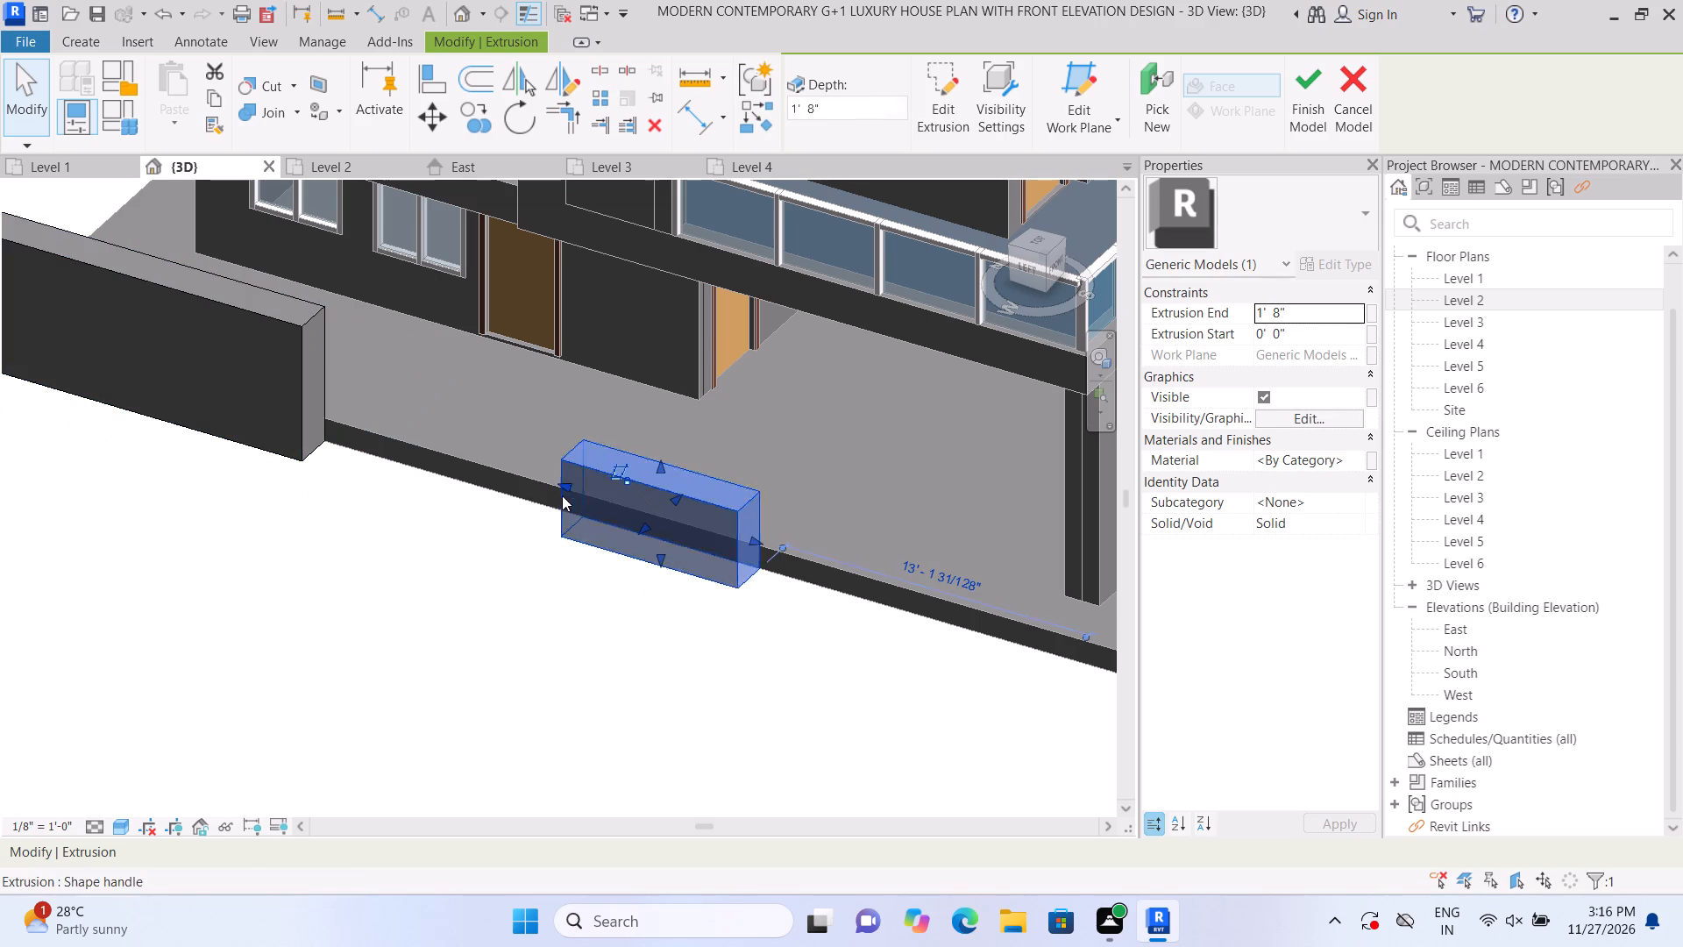
left_click_drag(554, 486, 502, 430)
left_click_drag(745, 538, 688, 514)
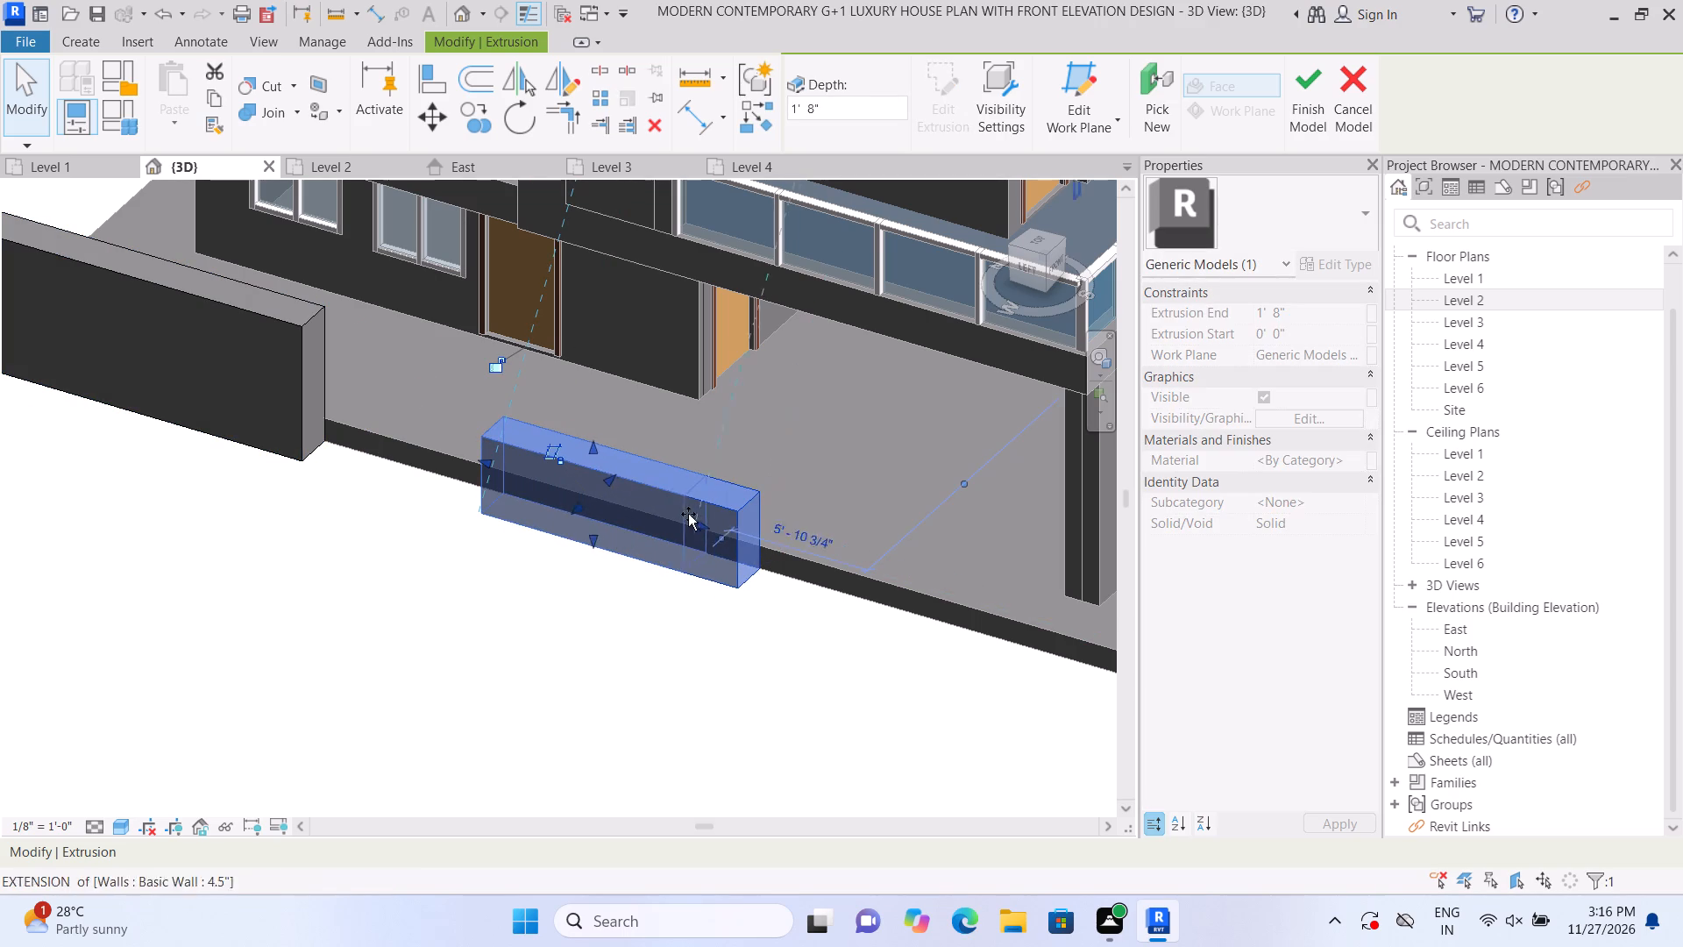
left_click_drag(688, 514, 653, 493)
left_click(579, 607)
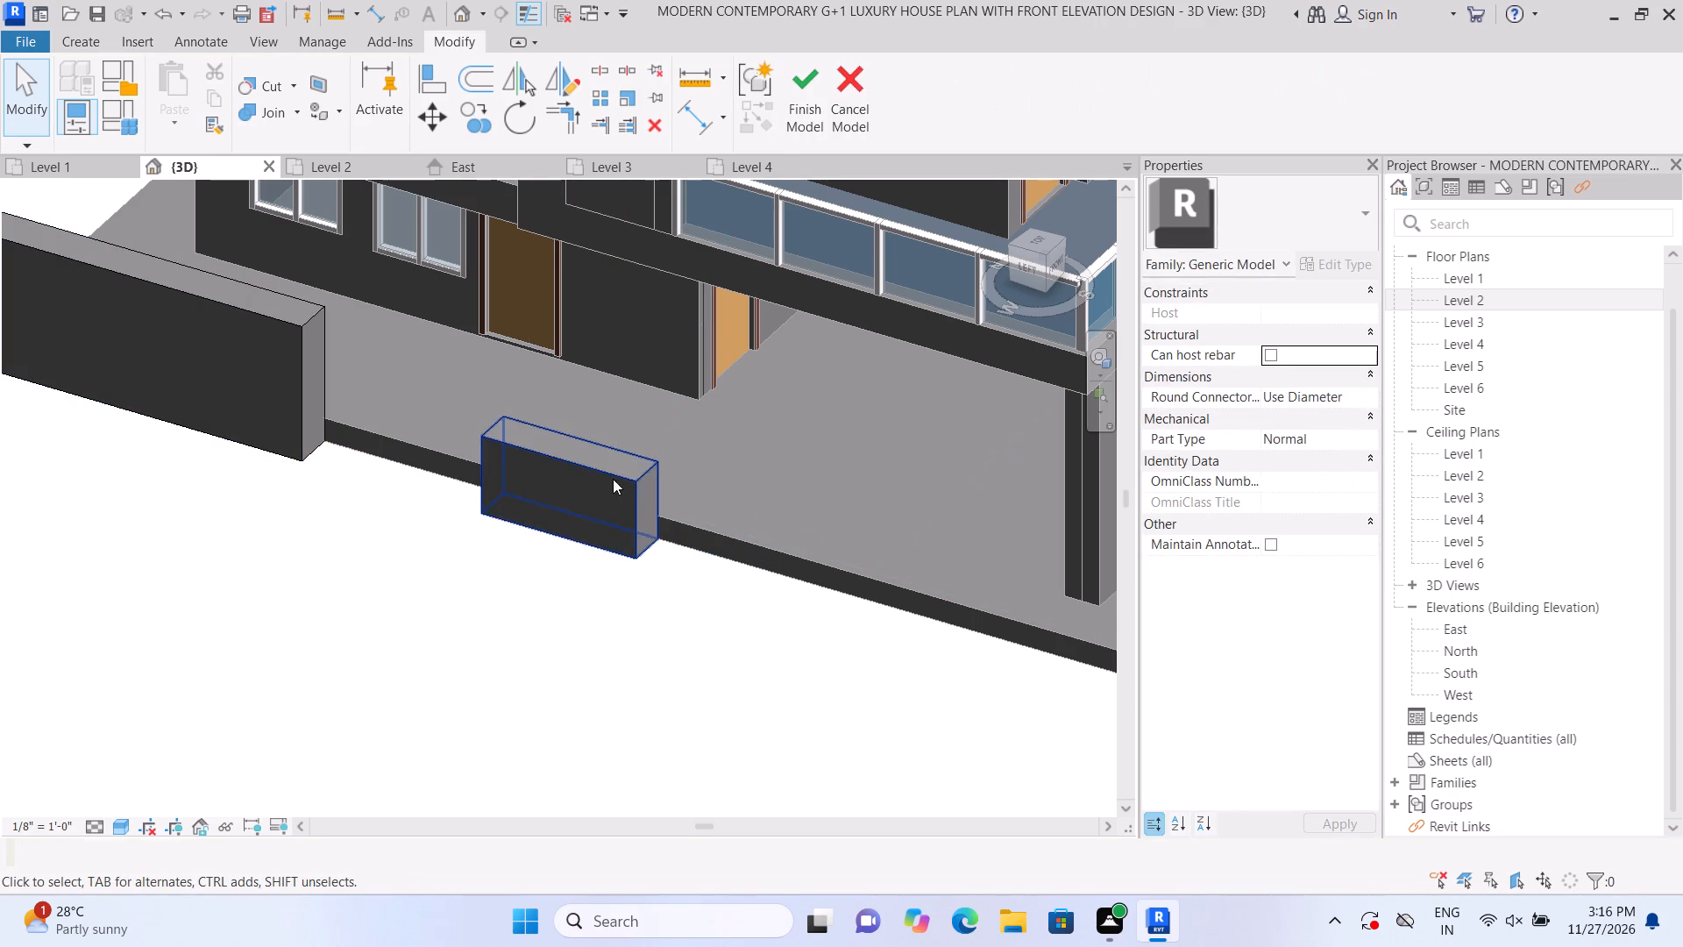
Stretch the short wall block's top face upward to about twice its height and deselect it.
left_click(613, 479)
left_click_drag(572, 440, 583, 372)
double_click(508, 587)
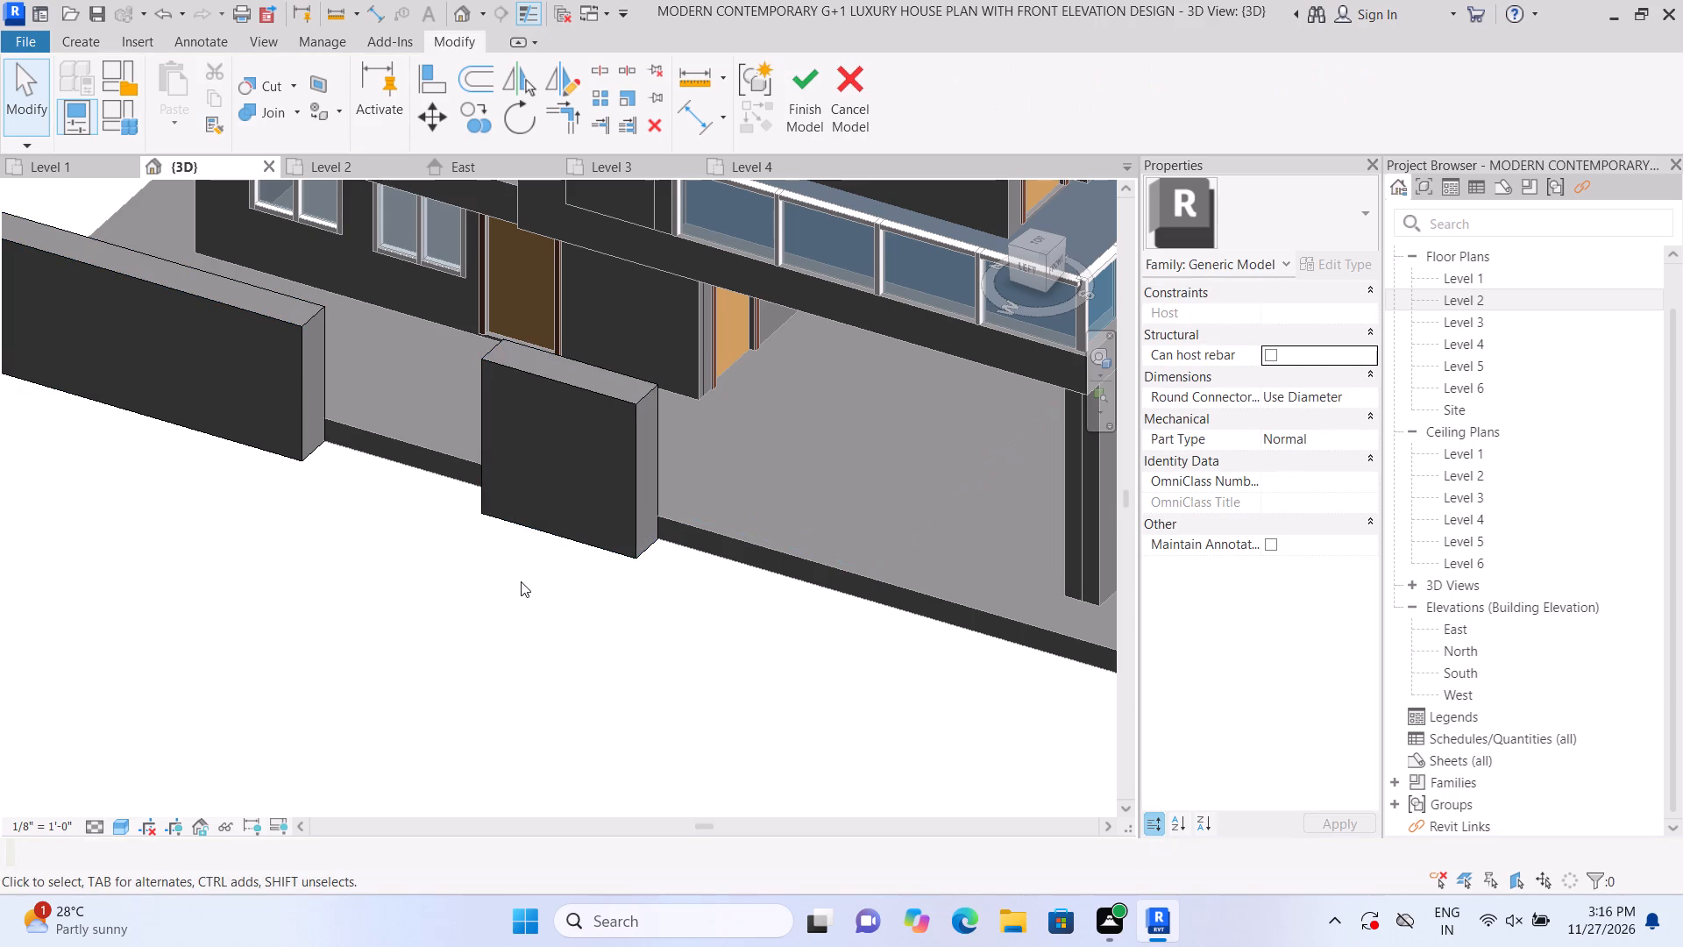
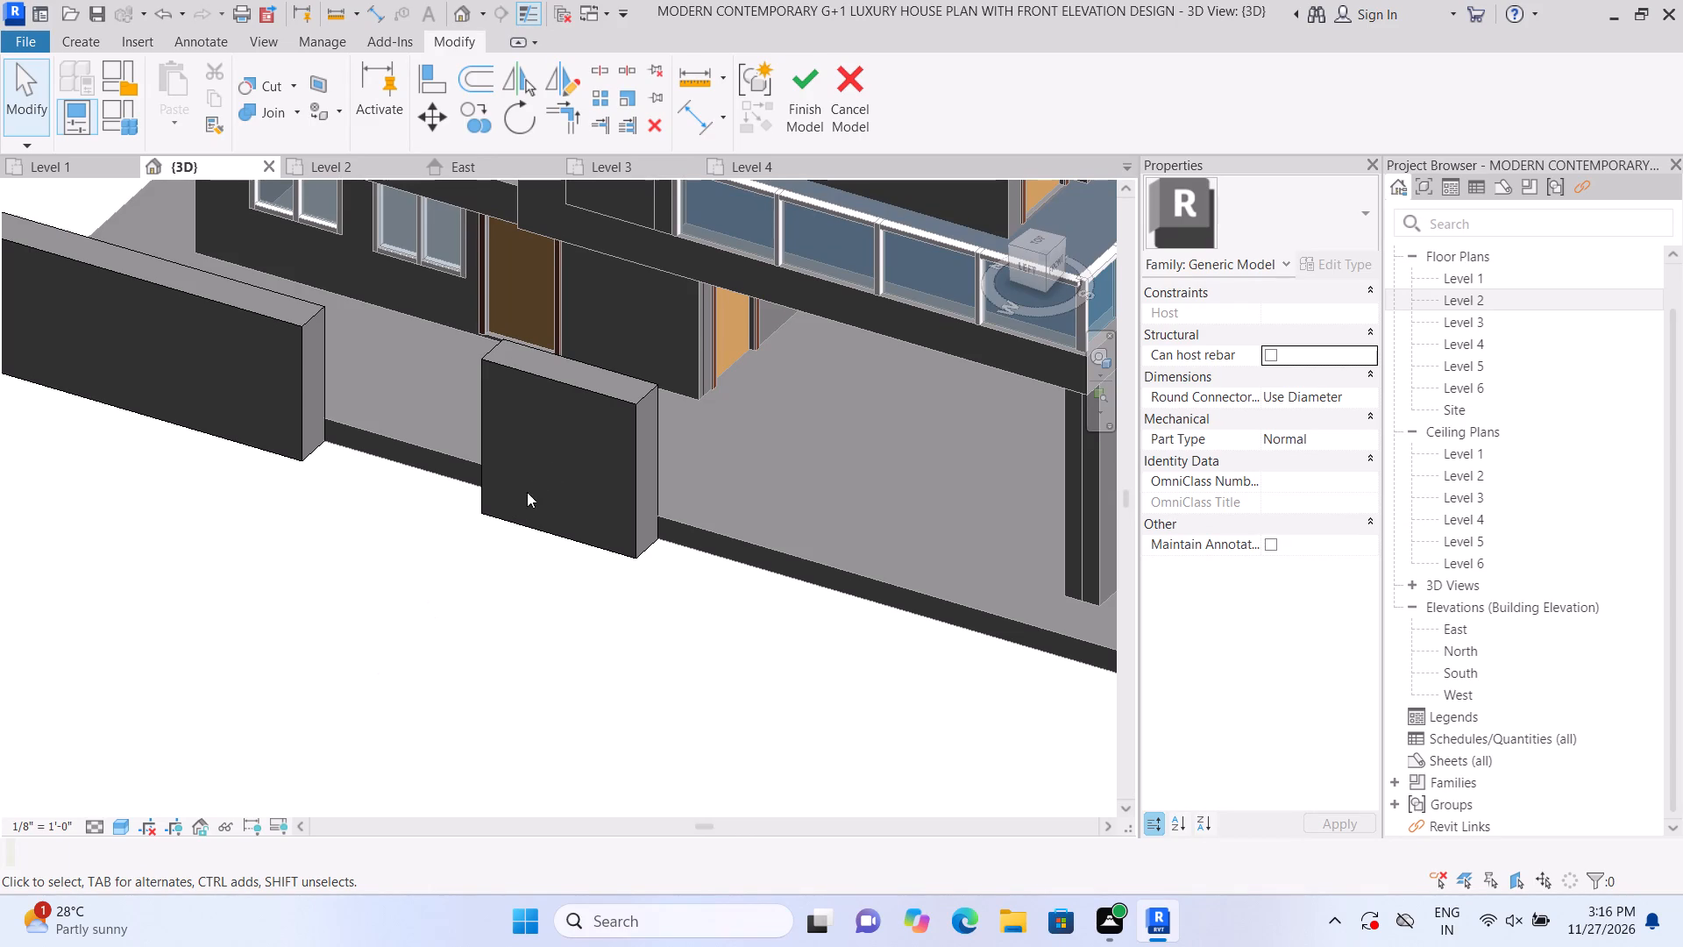
Lengthen the short wall block along the slab edge by stretching its end face away from the long wall, and deselect it.
double_click(557, 460)
left_click(599, 452)
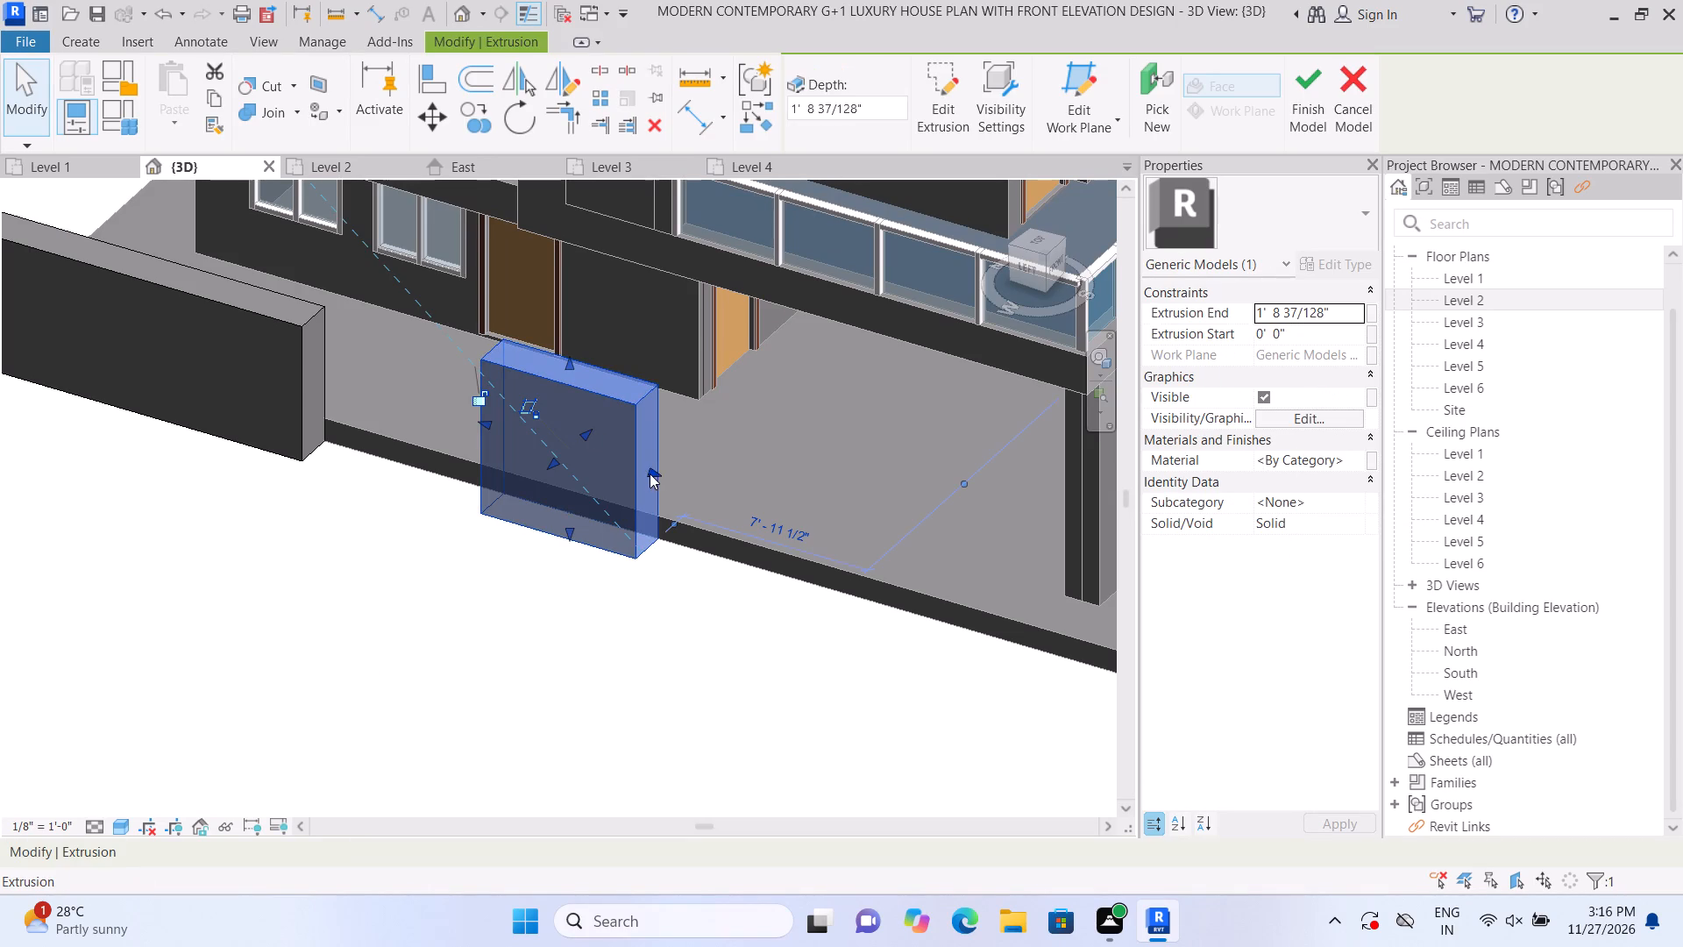
left_click_drag(650, 473, 742, 523)
scroll(657, 582, "down", 3)
left_click(607, 652)
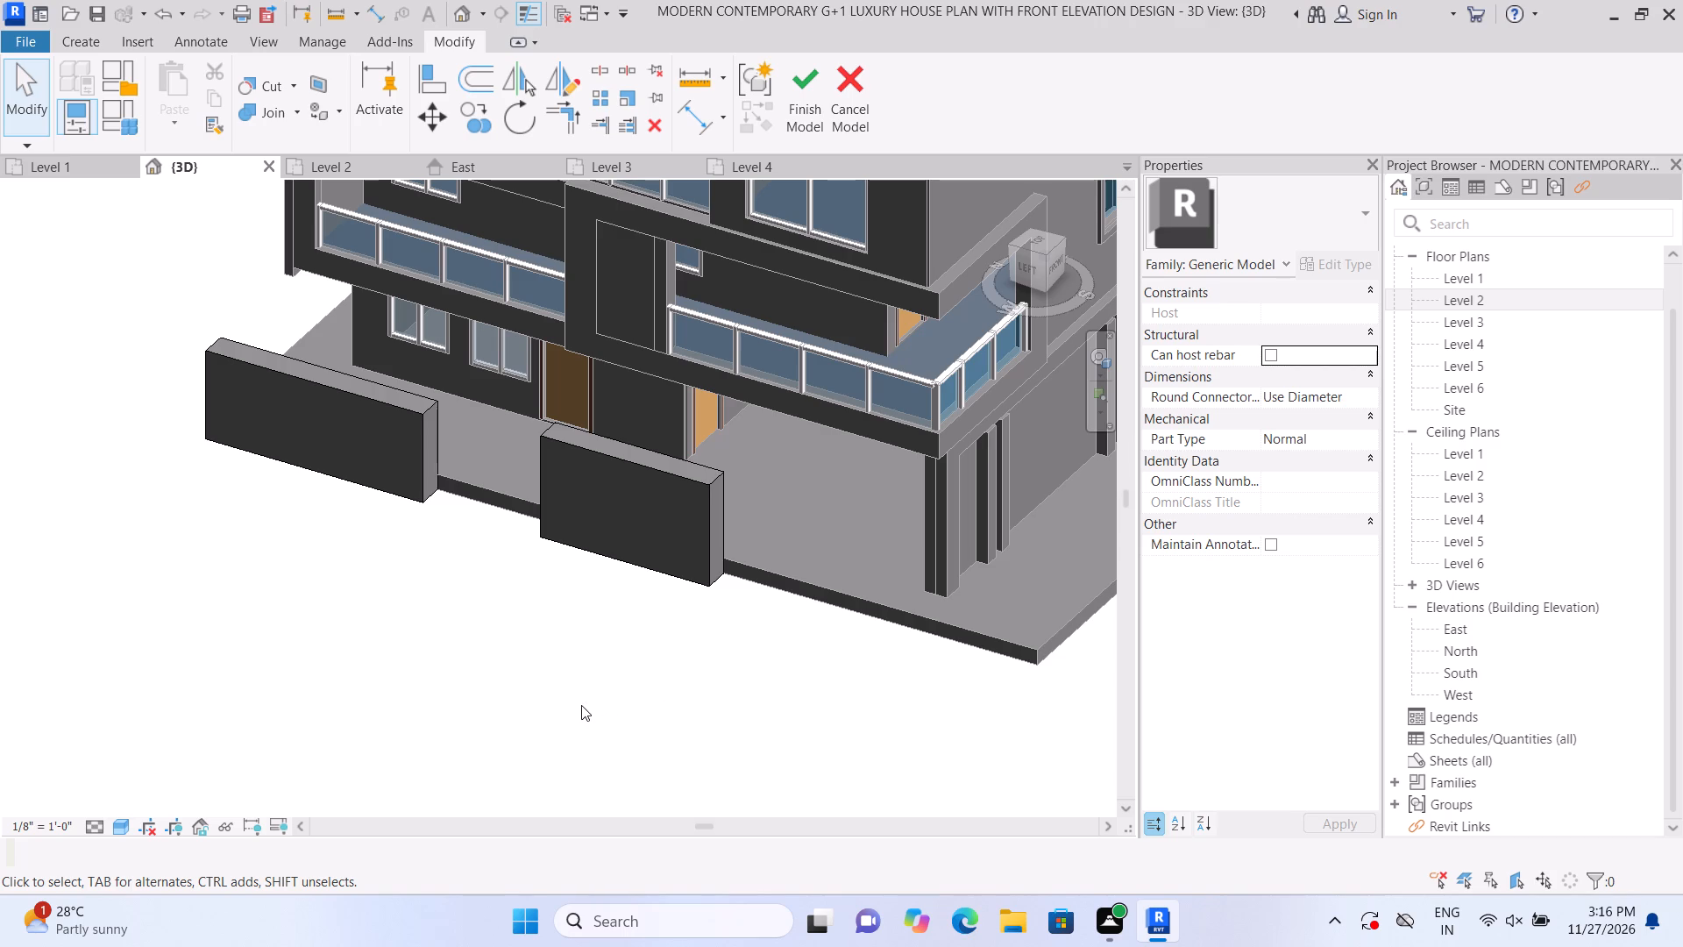
Create an extrusion on the slab's outer edge face from a rectangle about 8' 0 3/4" by 1' 0" starting at the free corner beyond the short block.
middle_click_drag(536, 709, 798, 644)
middle_click_drag(677, 653, 208, 778)
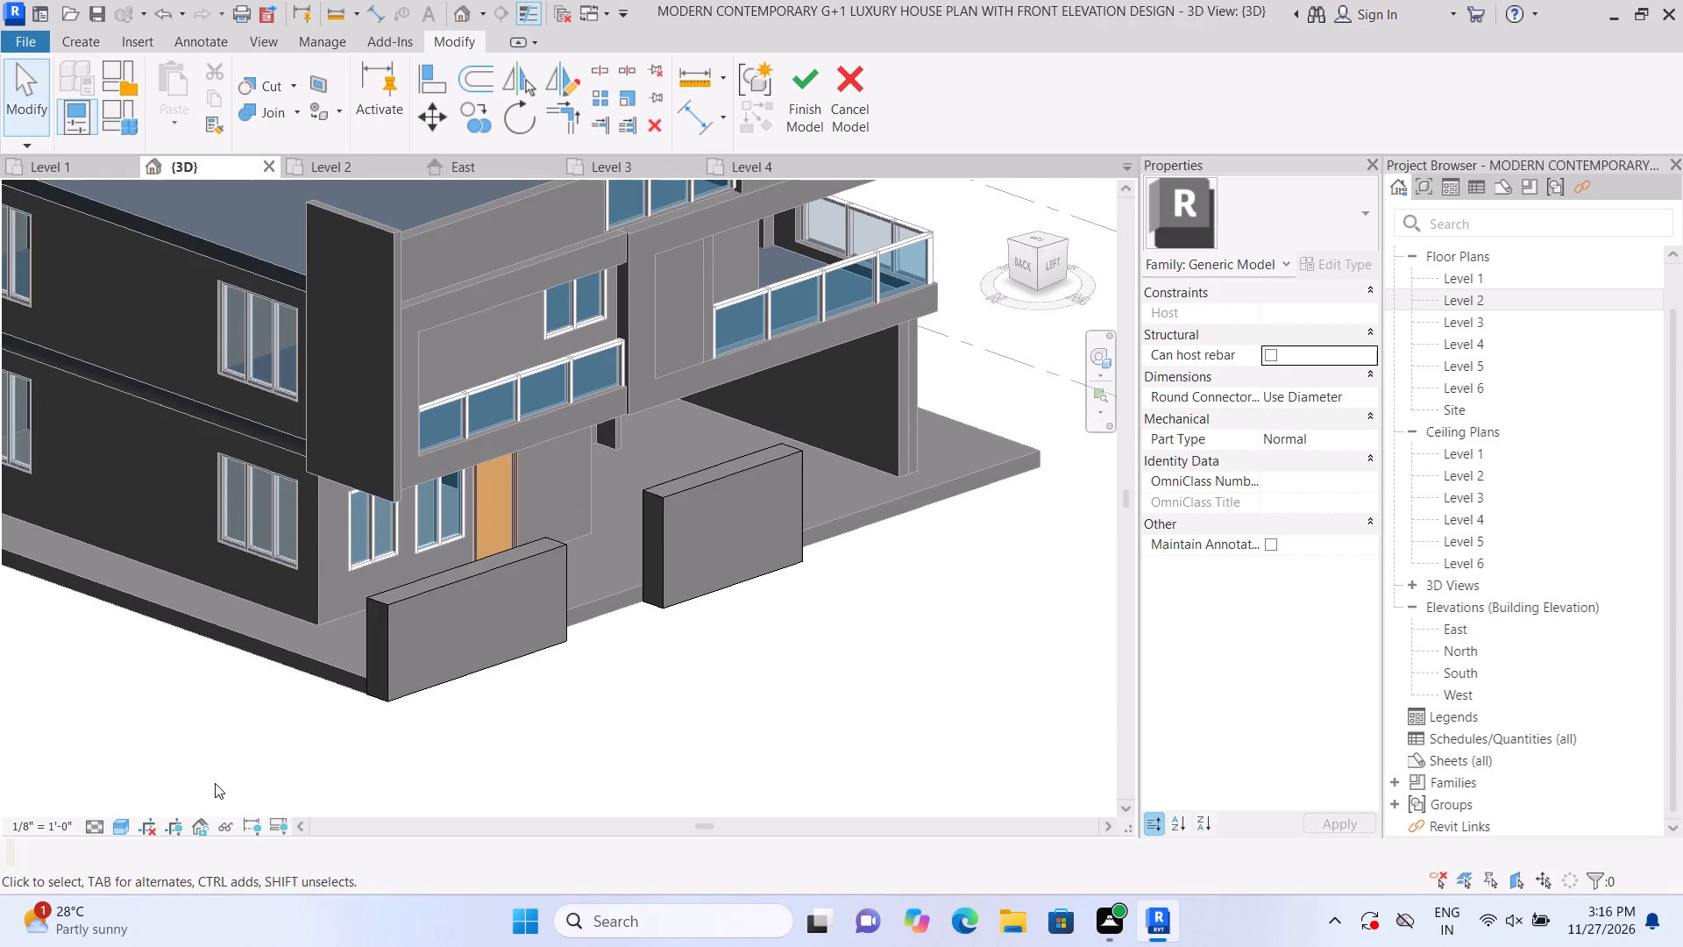
scroll(948, 674, "up", 1)
middle_click_drag(932, 676, 470, 724)
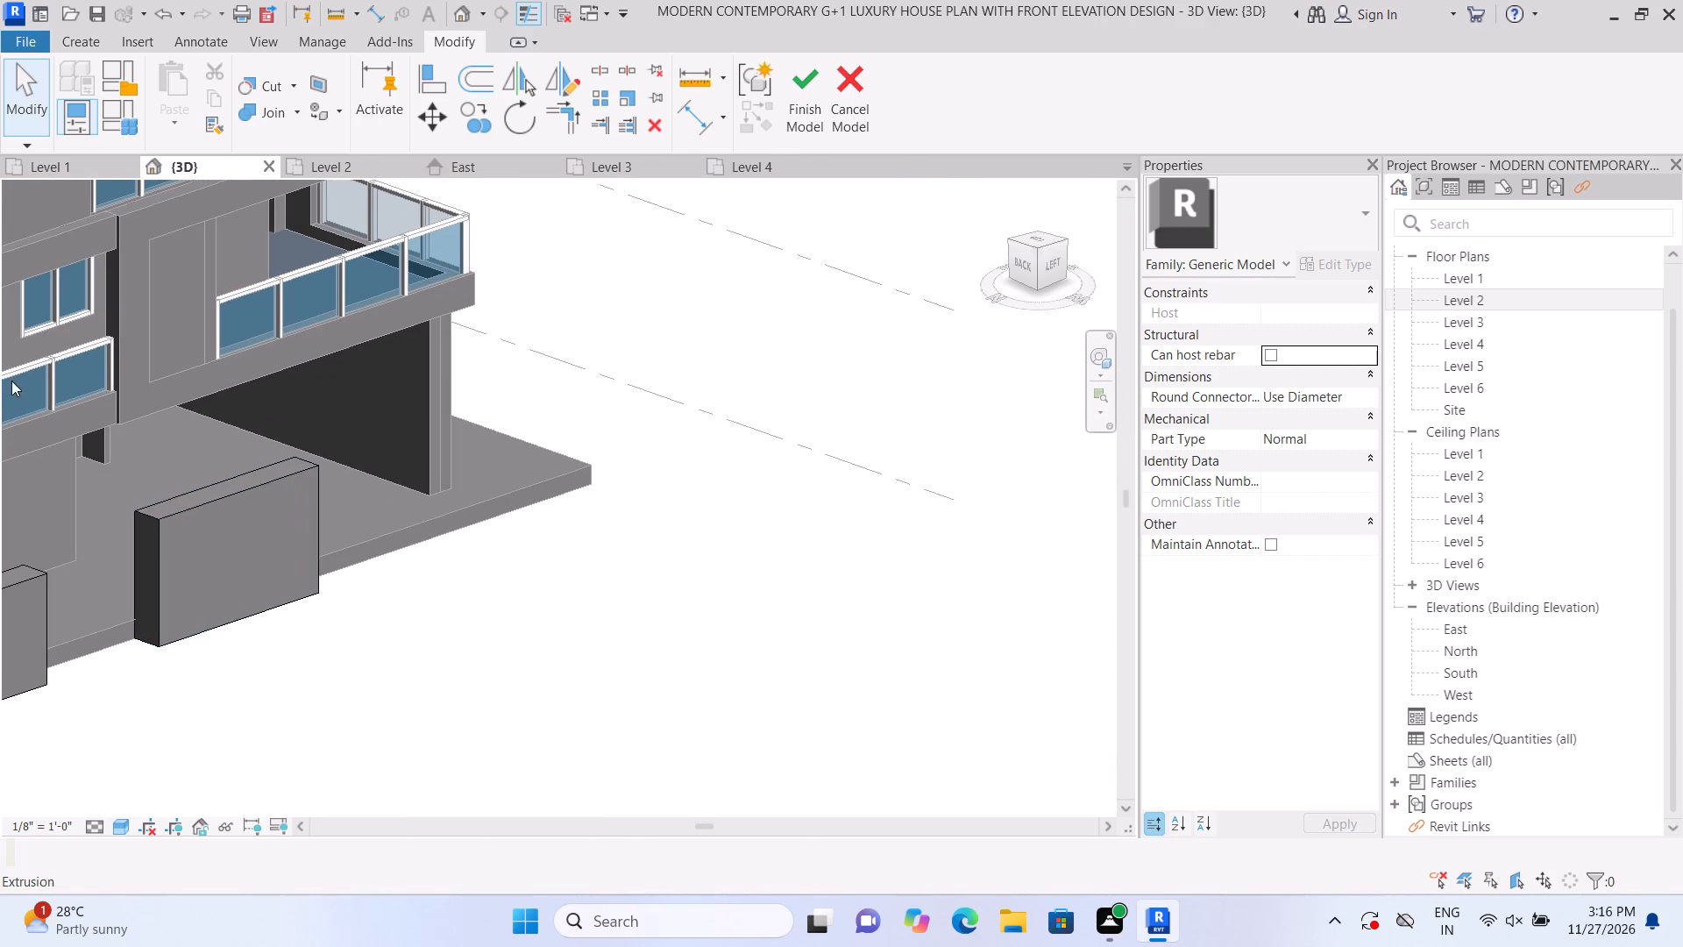
left_click(83, 33)
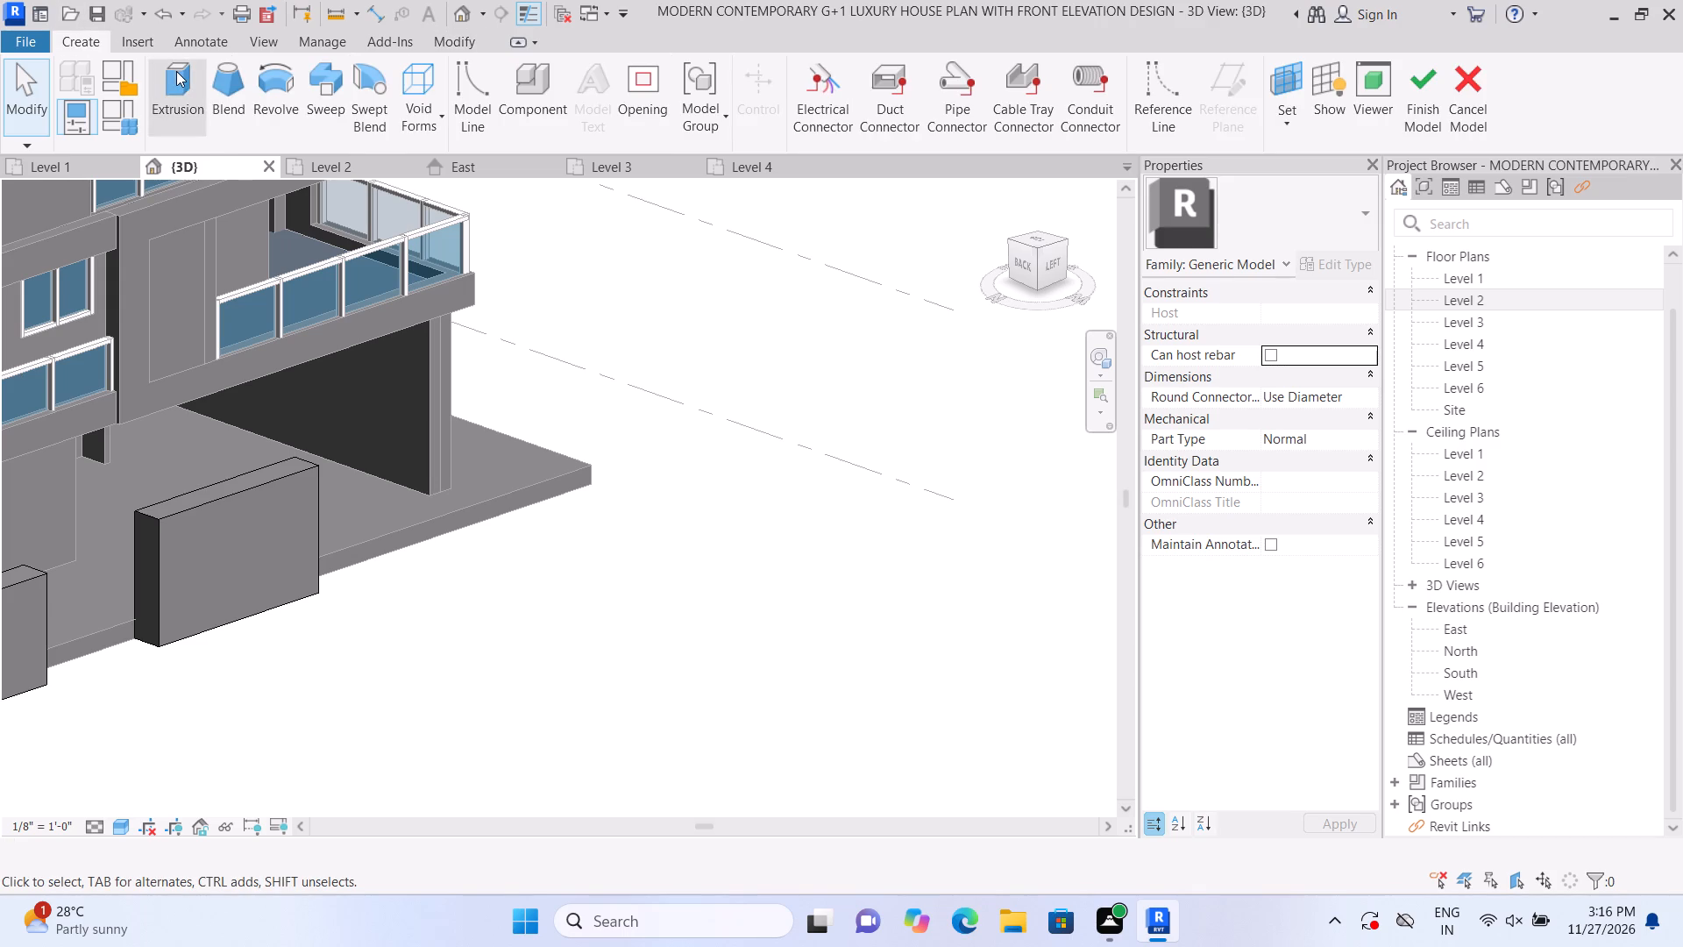
left_click(176, 73)
double_click(1123, 127)
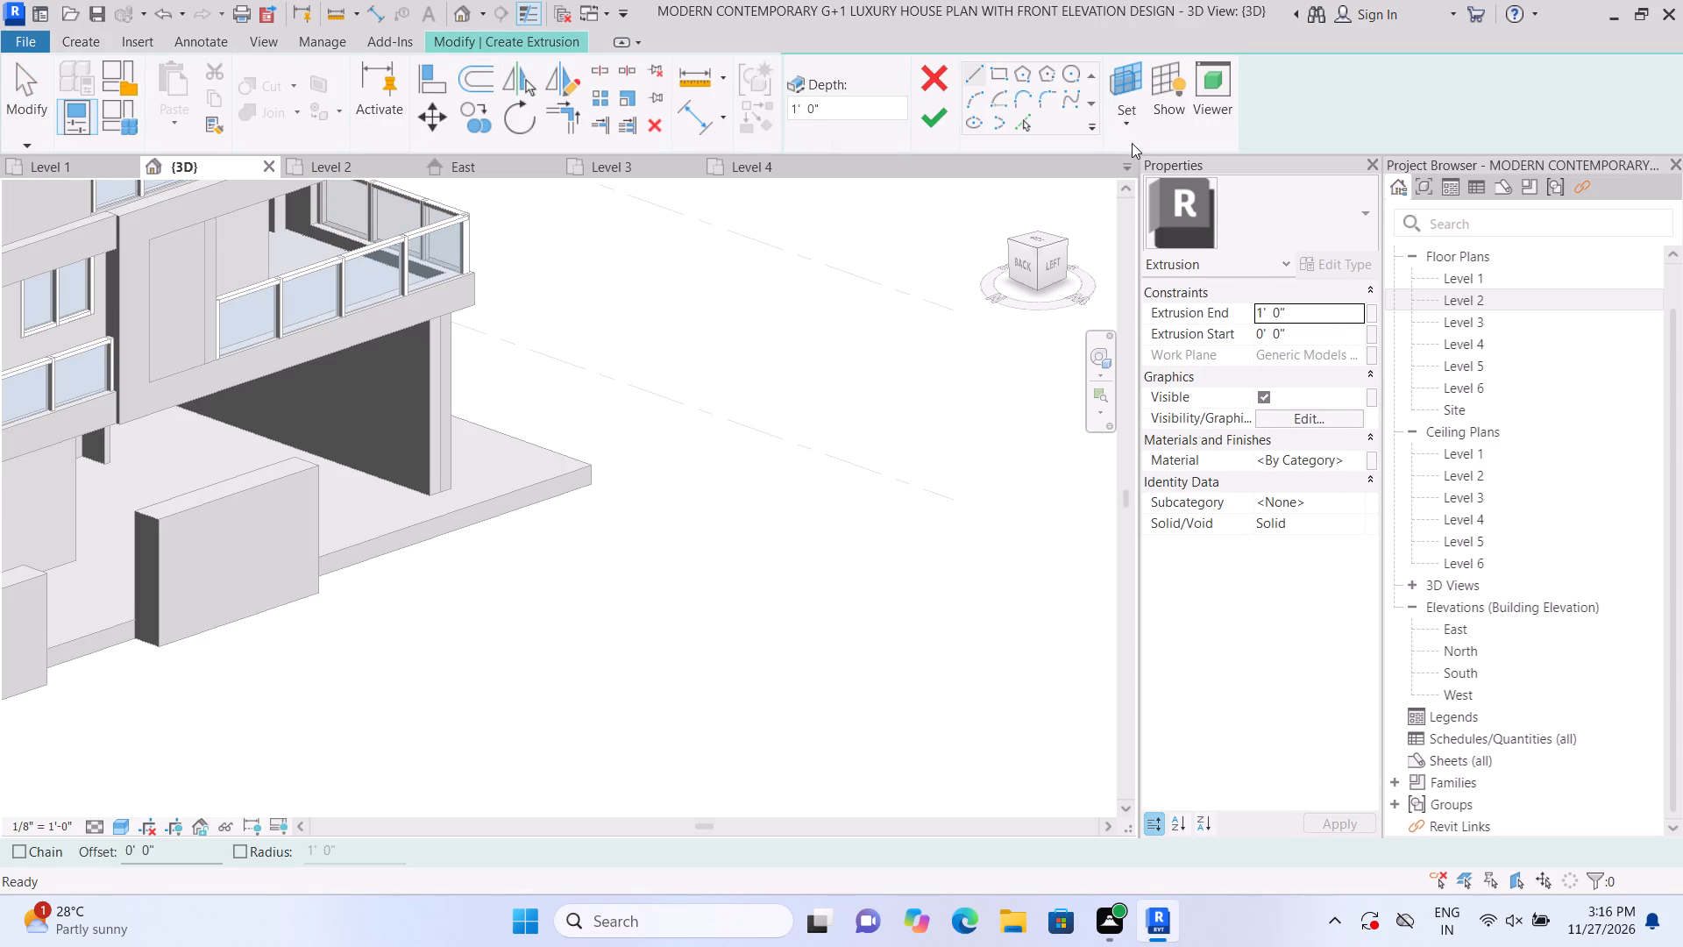
double_click(1130, 119)
left_click(1121, 119)
left_click(1137, 196)
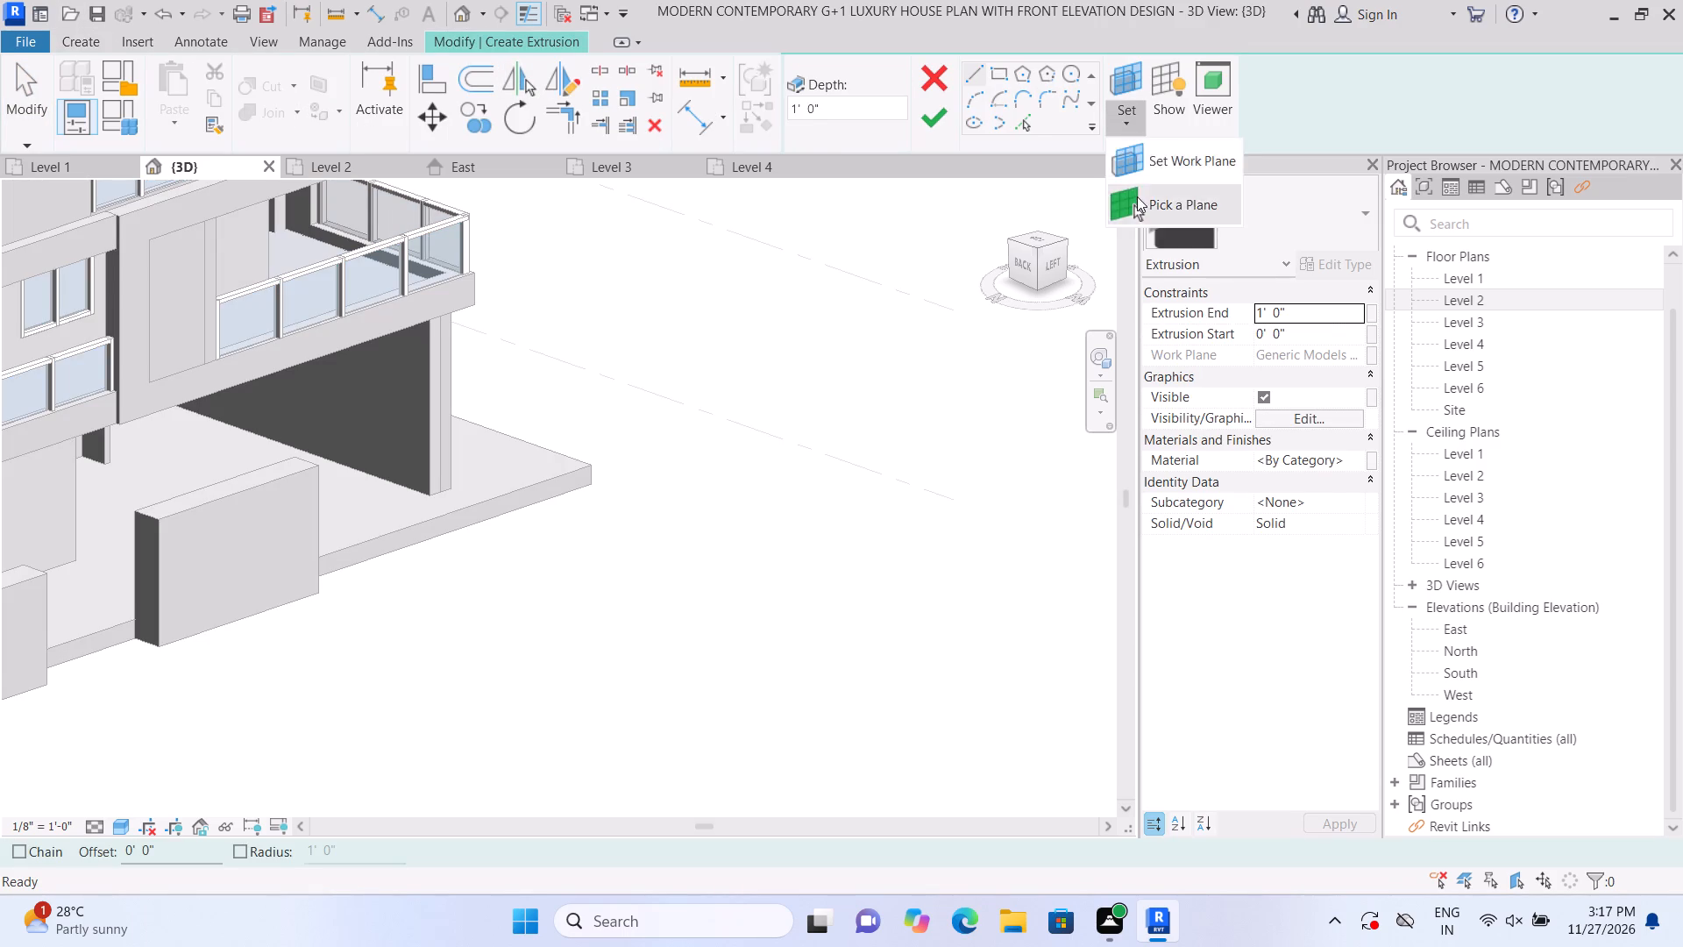
scroll(664, 452, "up", 2)
scroll(576, 494, "up", 1)
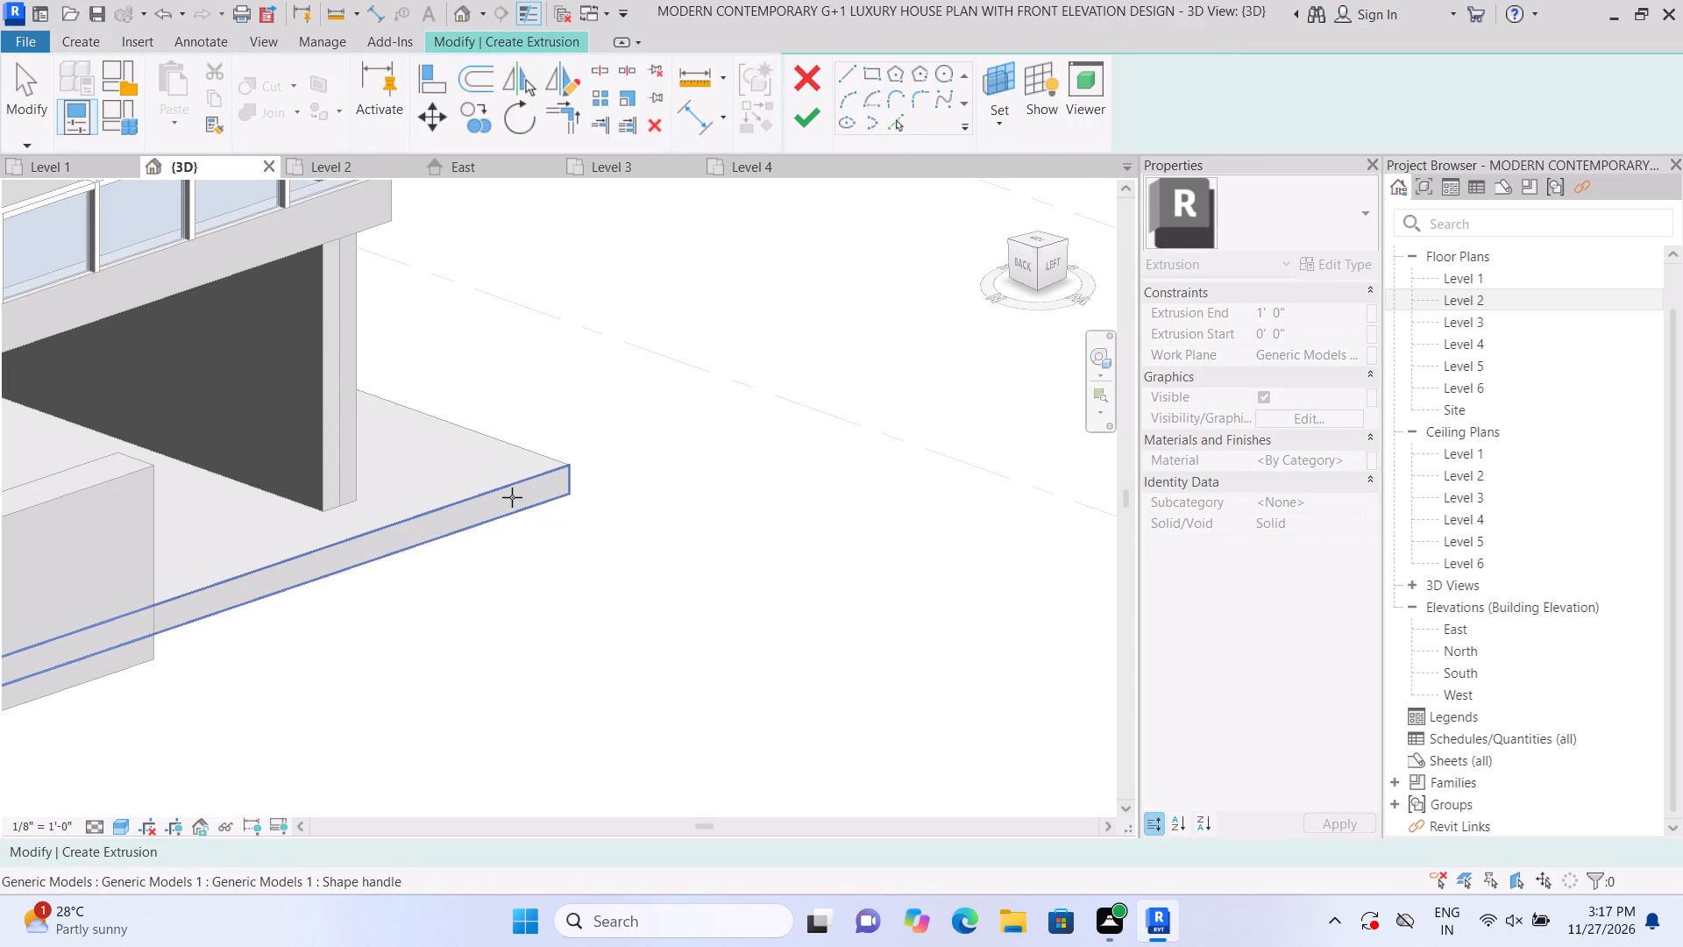
left_click(514, 497)
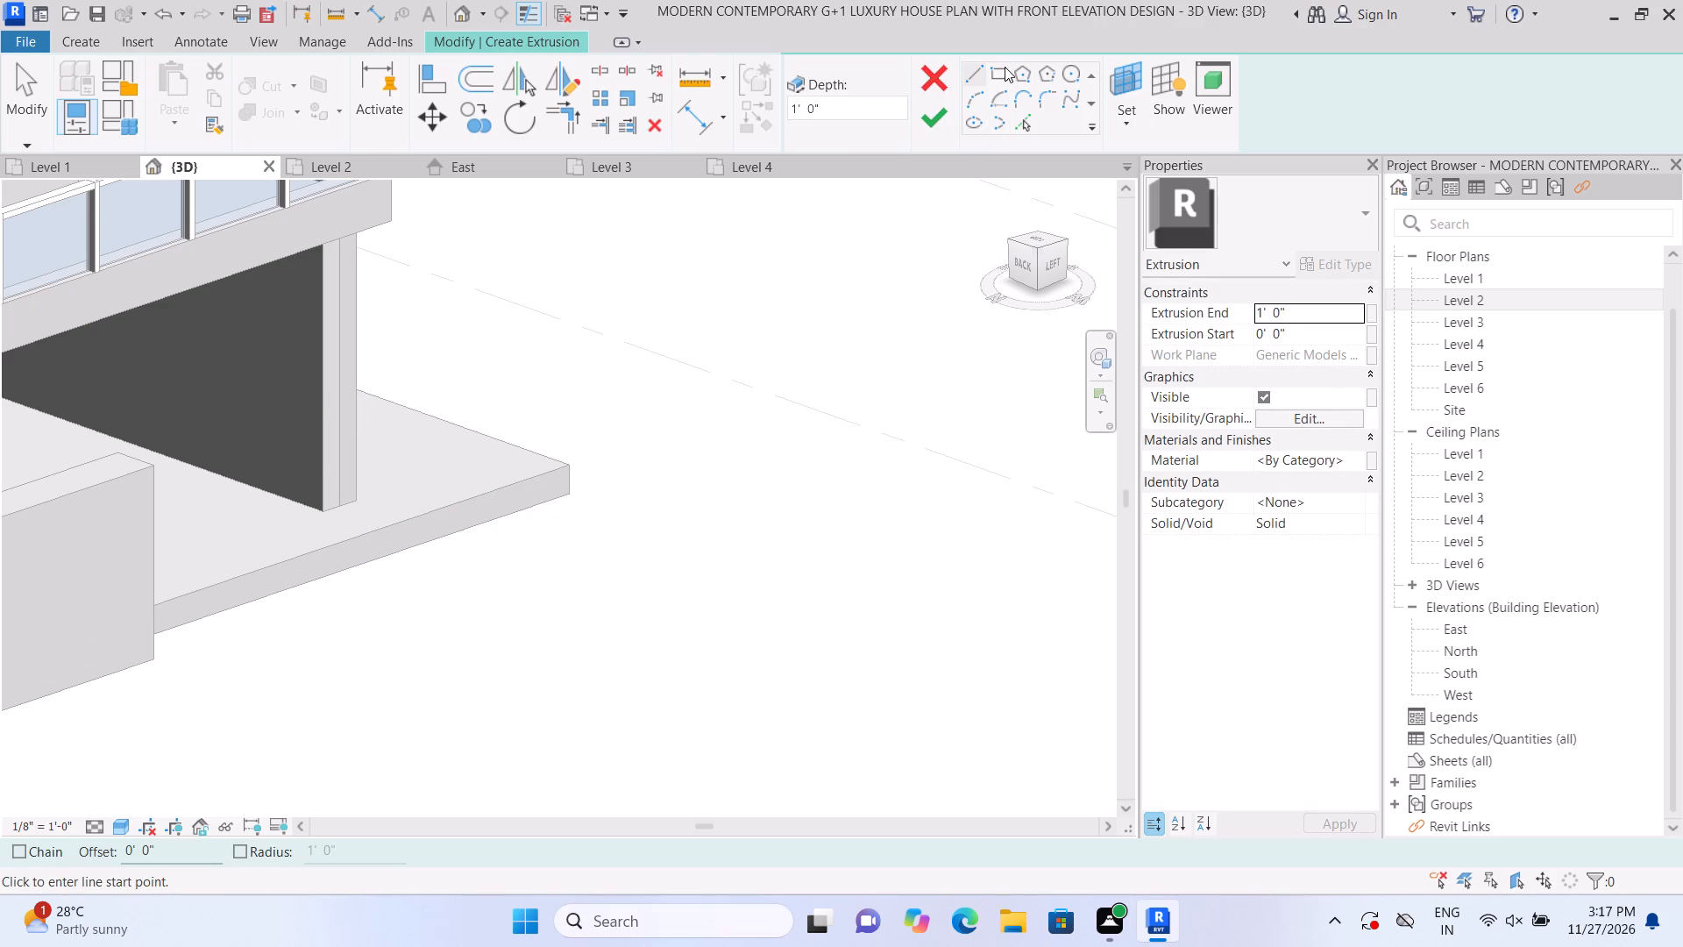
left_click(1005, 67)
left_click(571, 462)
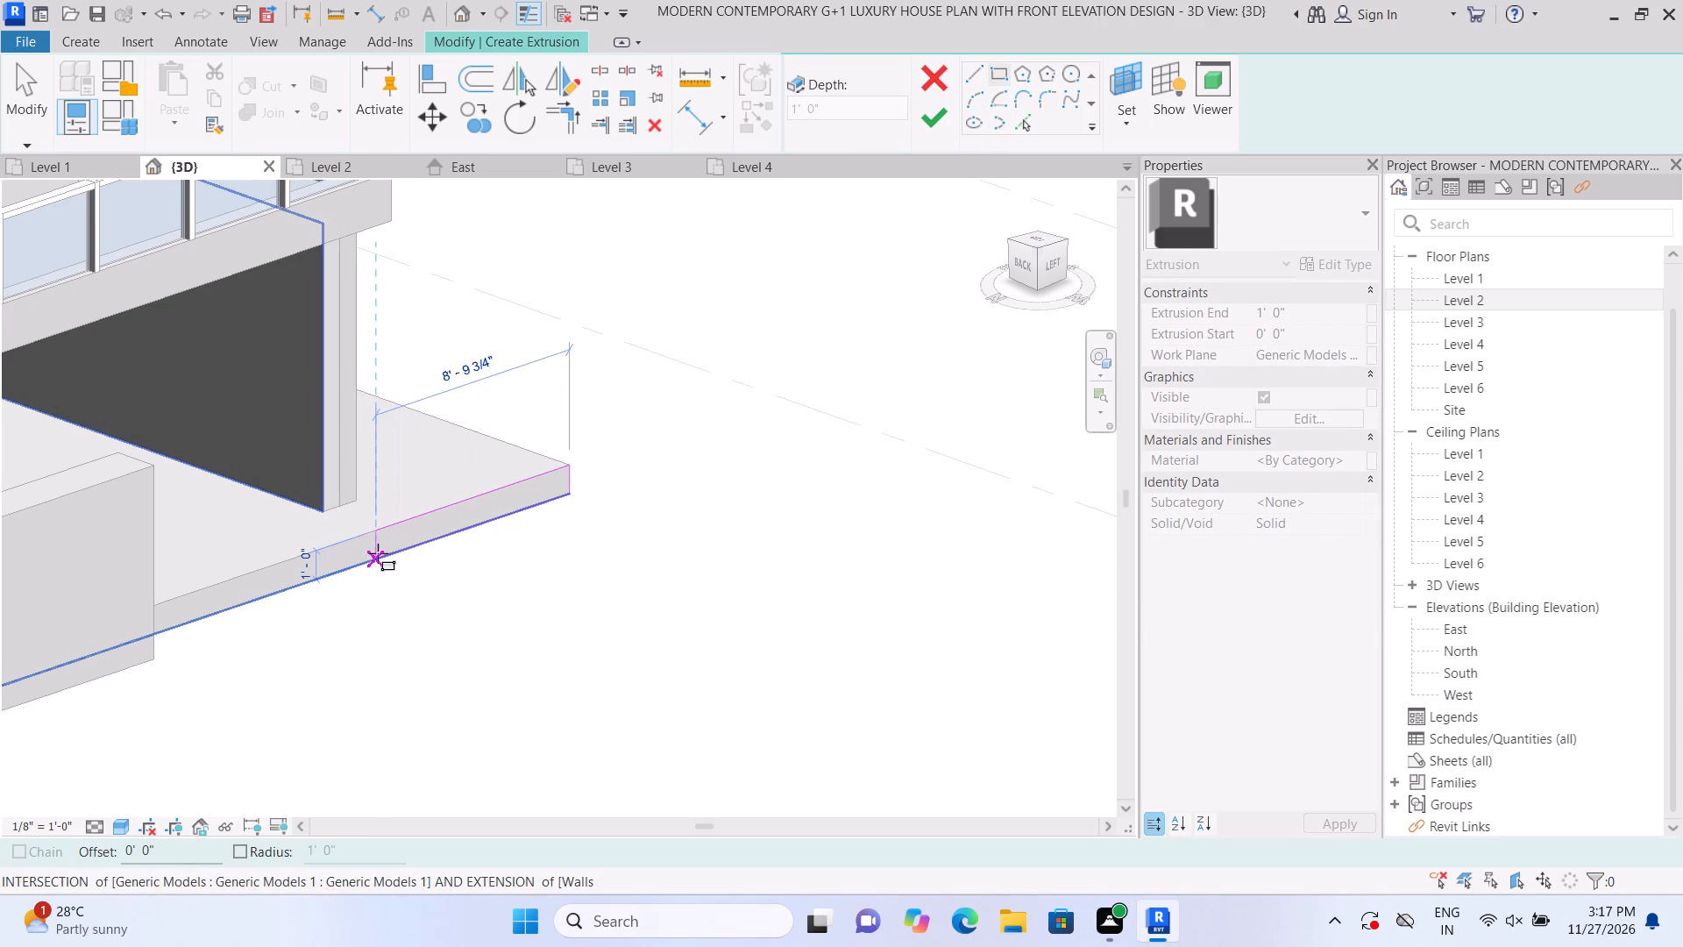
left_click(394, 554)
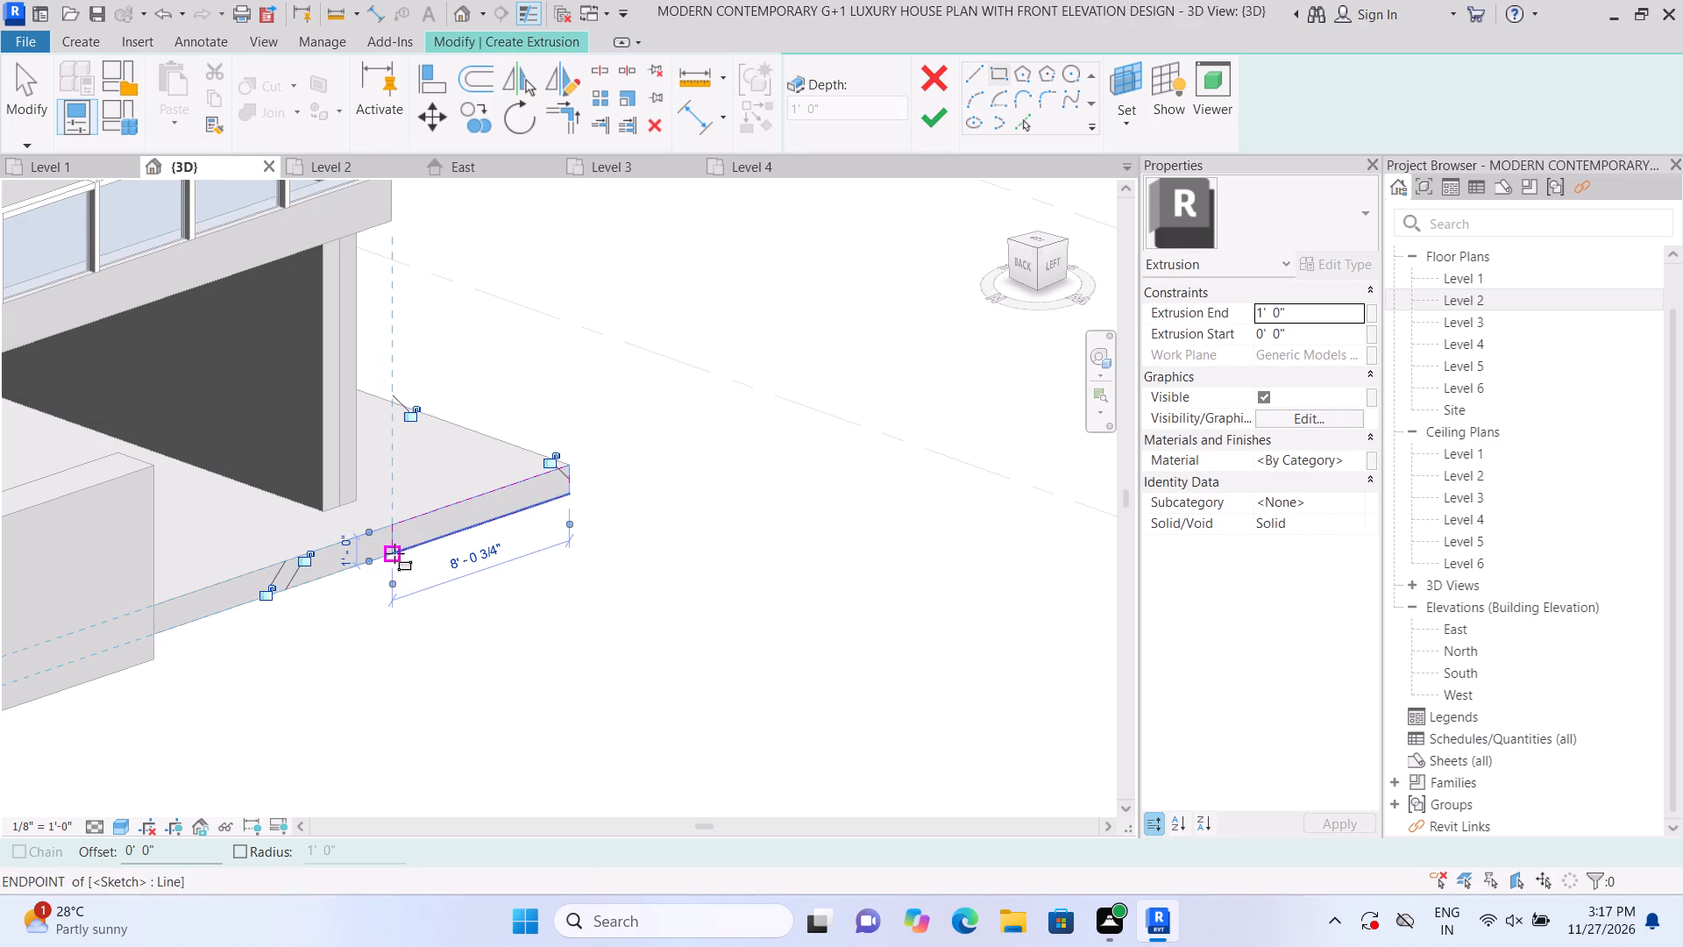
left_click(945, 116)
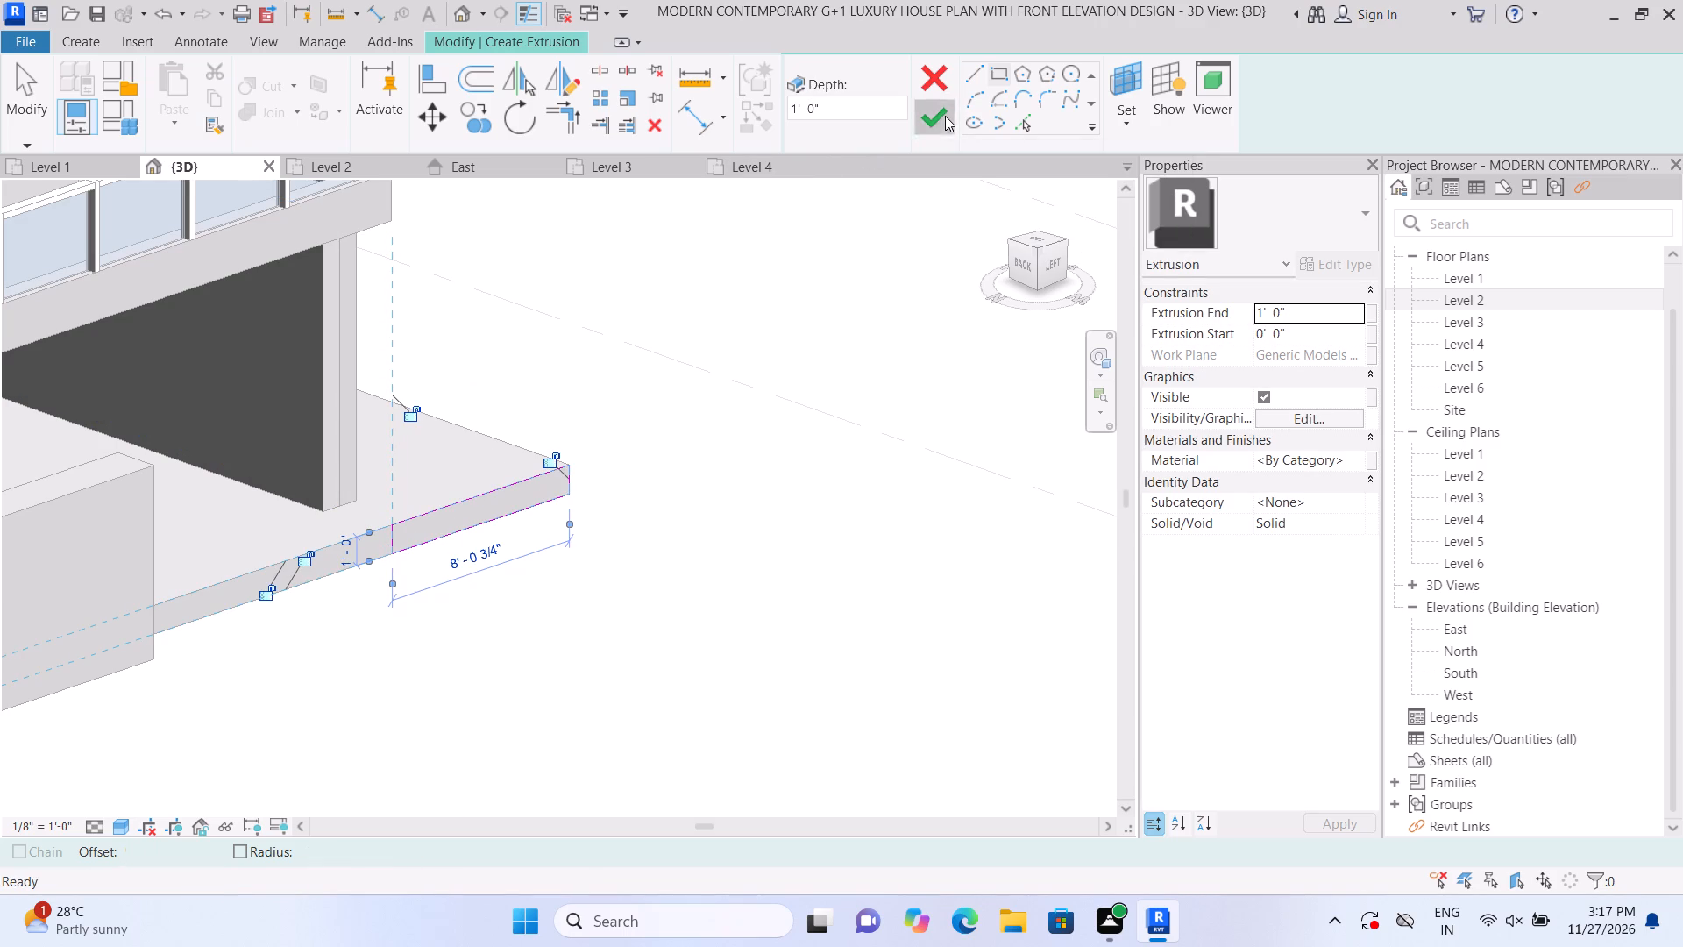
Set the new corner block's extrusion end to 1' 8".
left_click(1337, 307)
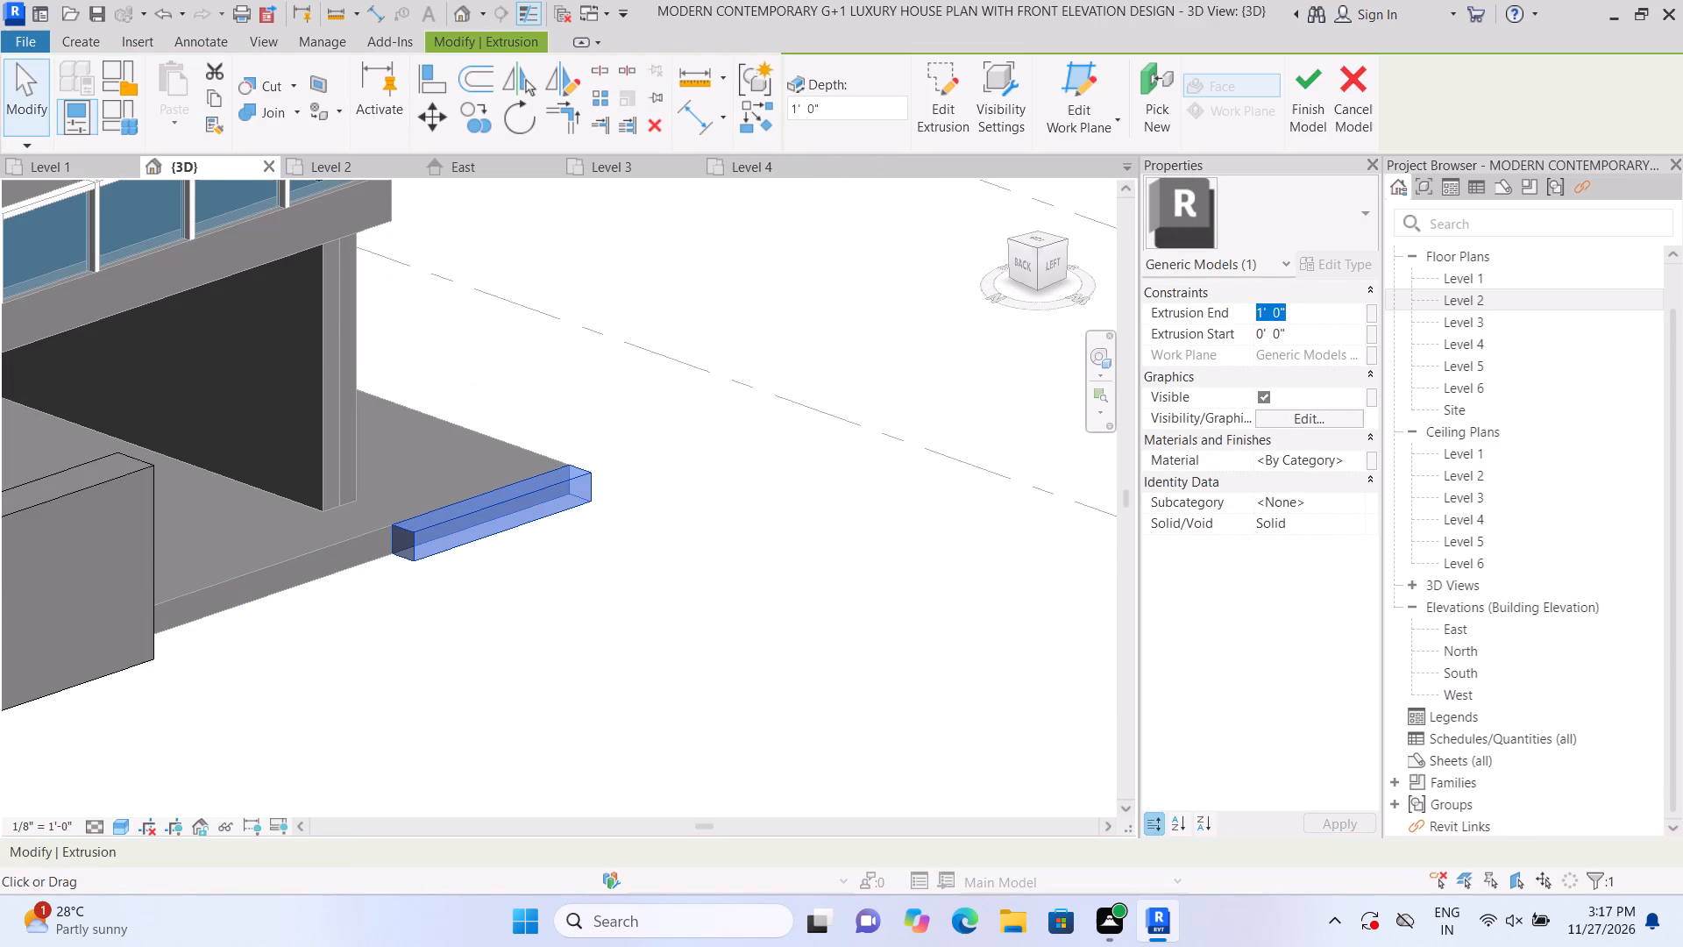
key("BackSpace")
type("1'8\"")
key("Return")
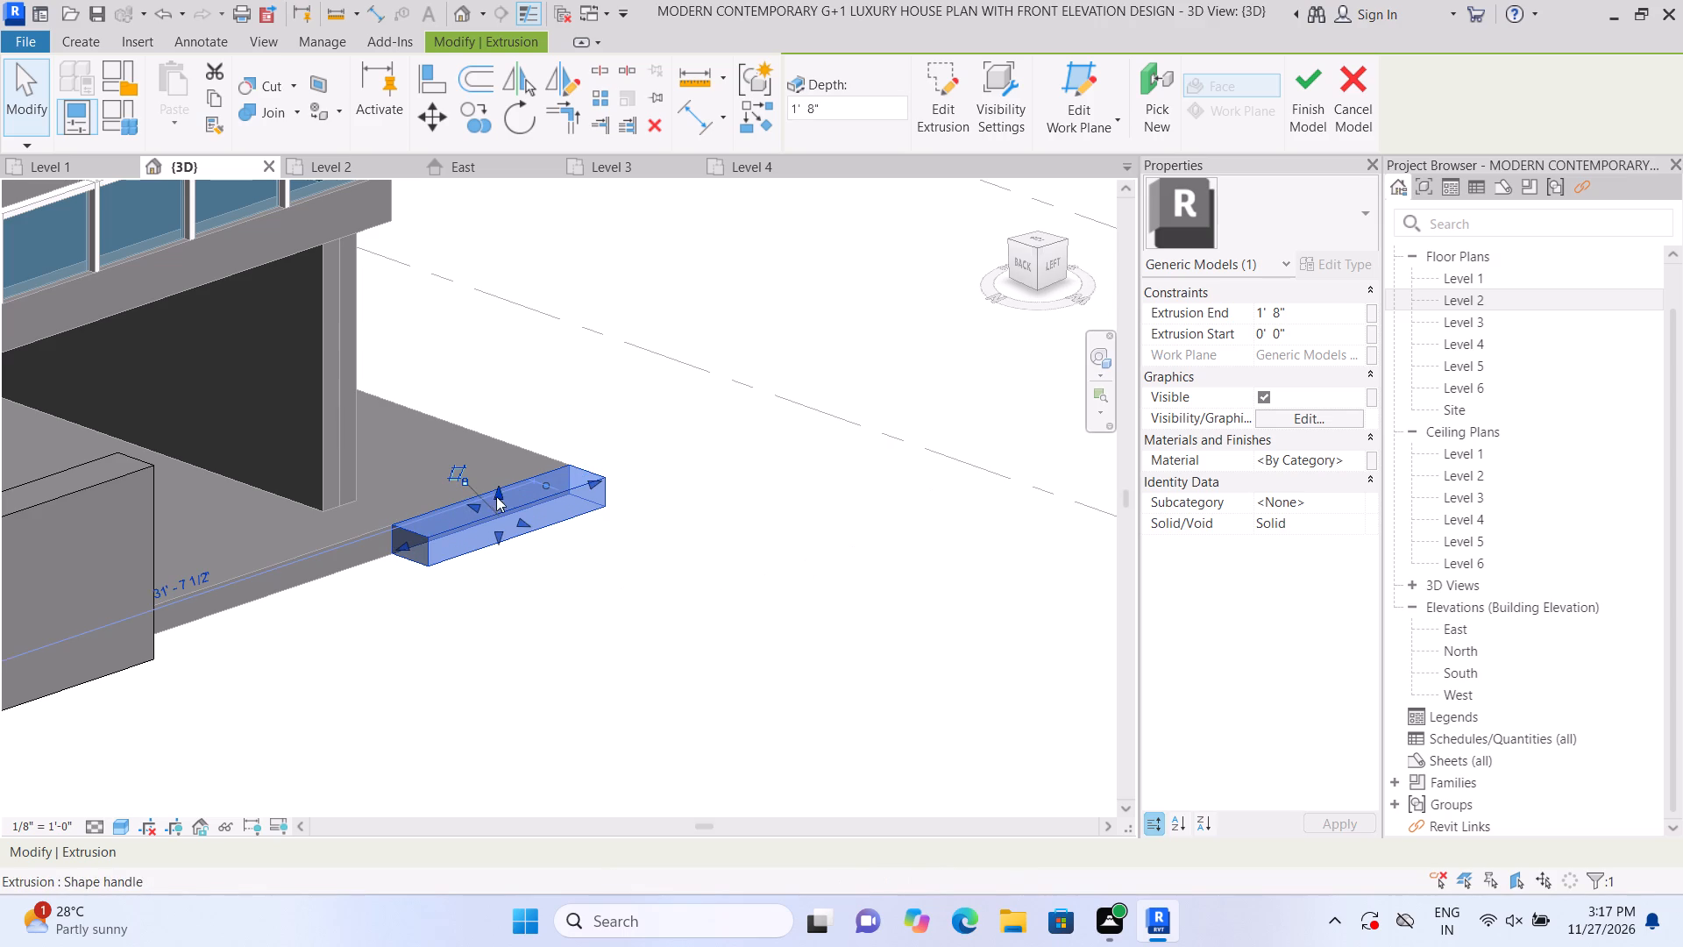
Stretch the corner block's top face upward to about the neighbouring wall block's height and deselect it.
left_click_drag(498, 489, 499, 350)
left_click_drag(738, 552, 753, 554)
Examine the three boundary wall blocks and their alignment with the slab and house from the left and front sides.
scroll(856, 499, "down", 1)
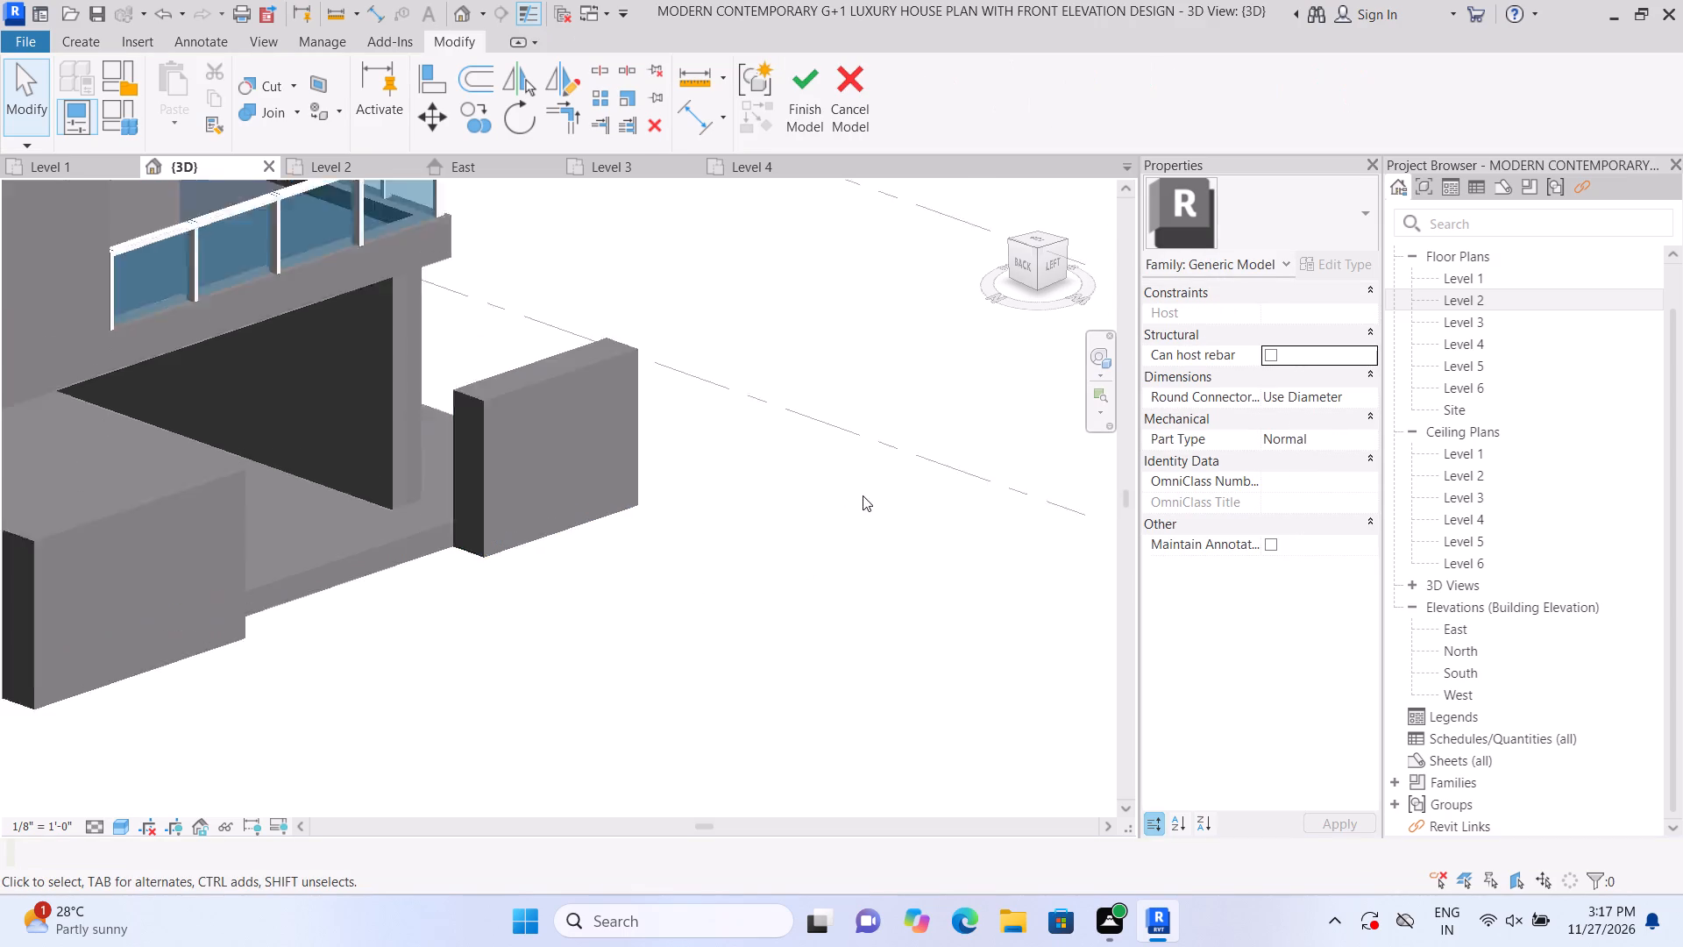
scroll(863, 495, "down", 6)
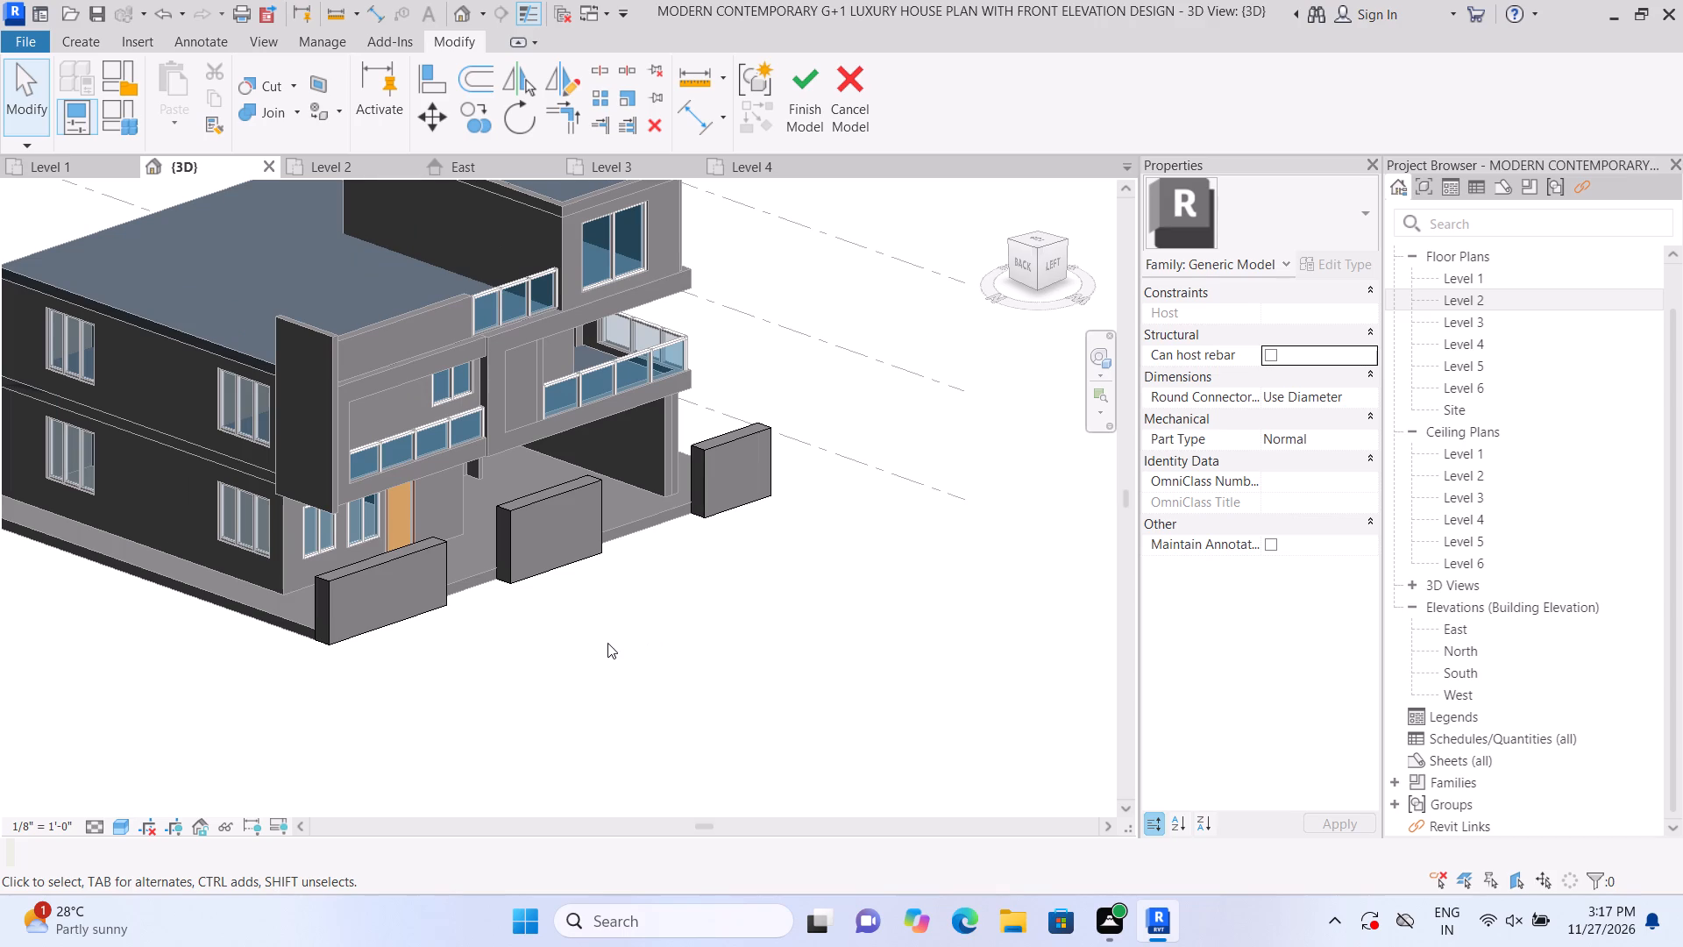
middle_click_drag(681, 674, 503, 721)
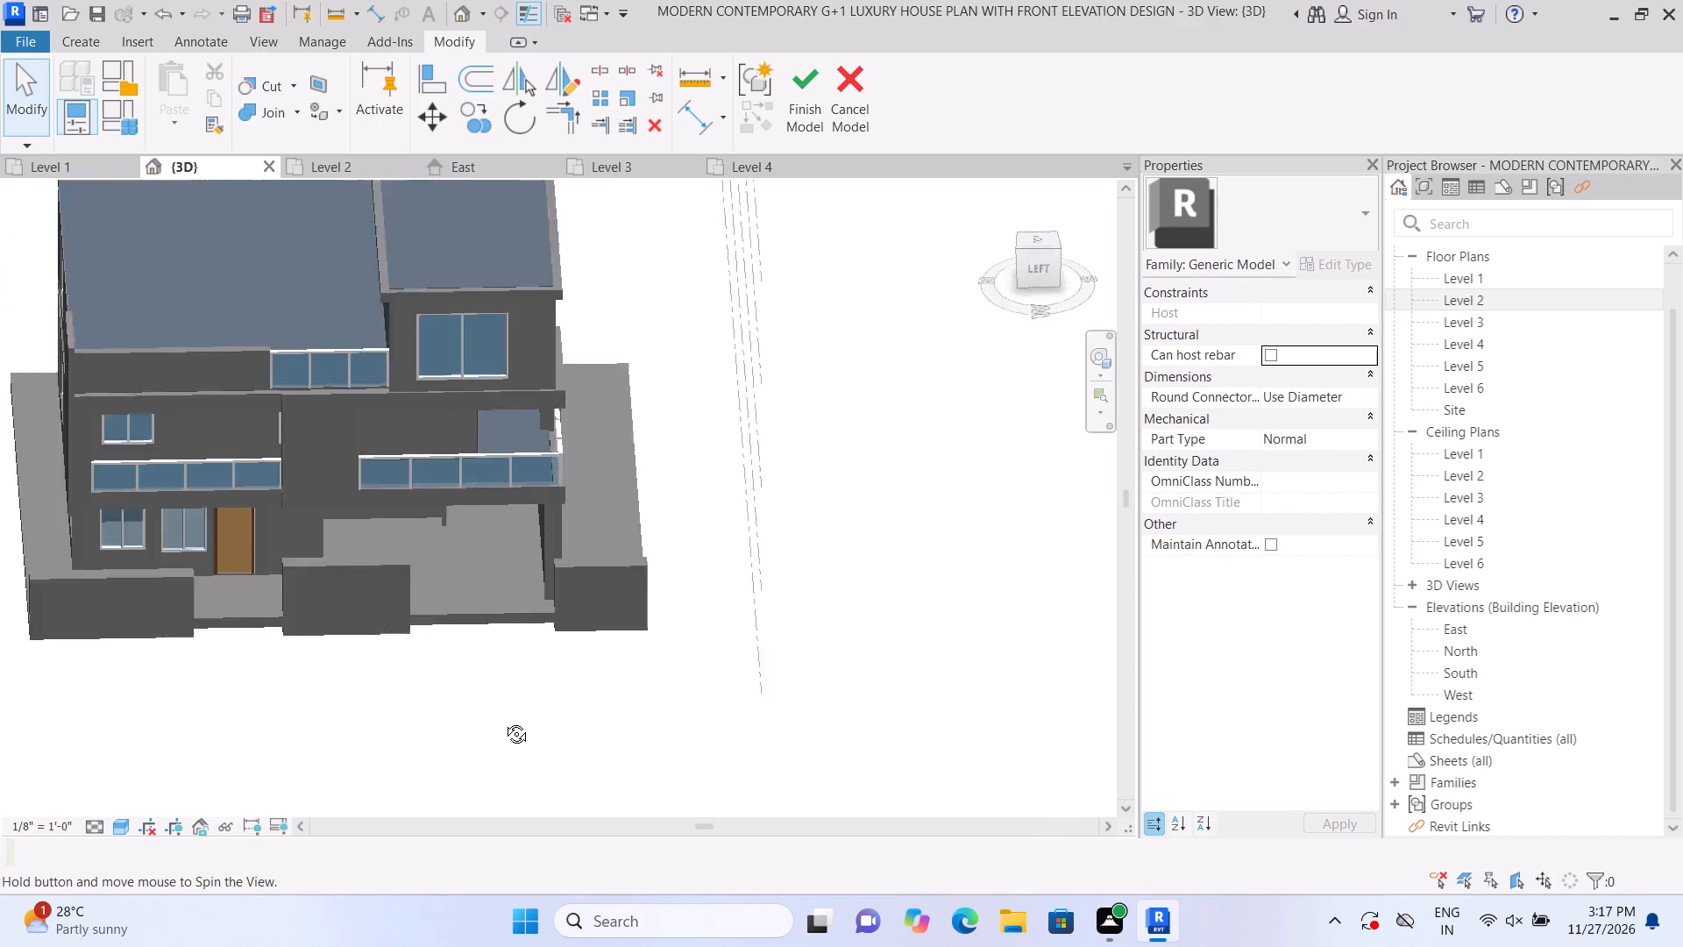
middle_click_drag(503, 721, 353, 665)
scroll(269, 689, "up", 1)
middle_click_drag(272, 689, 497, 730)
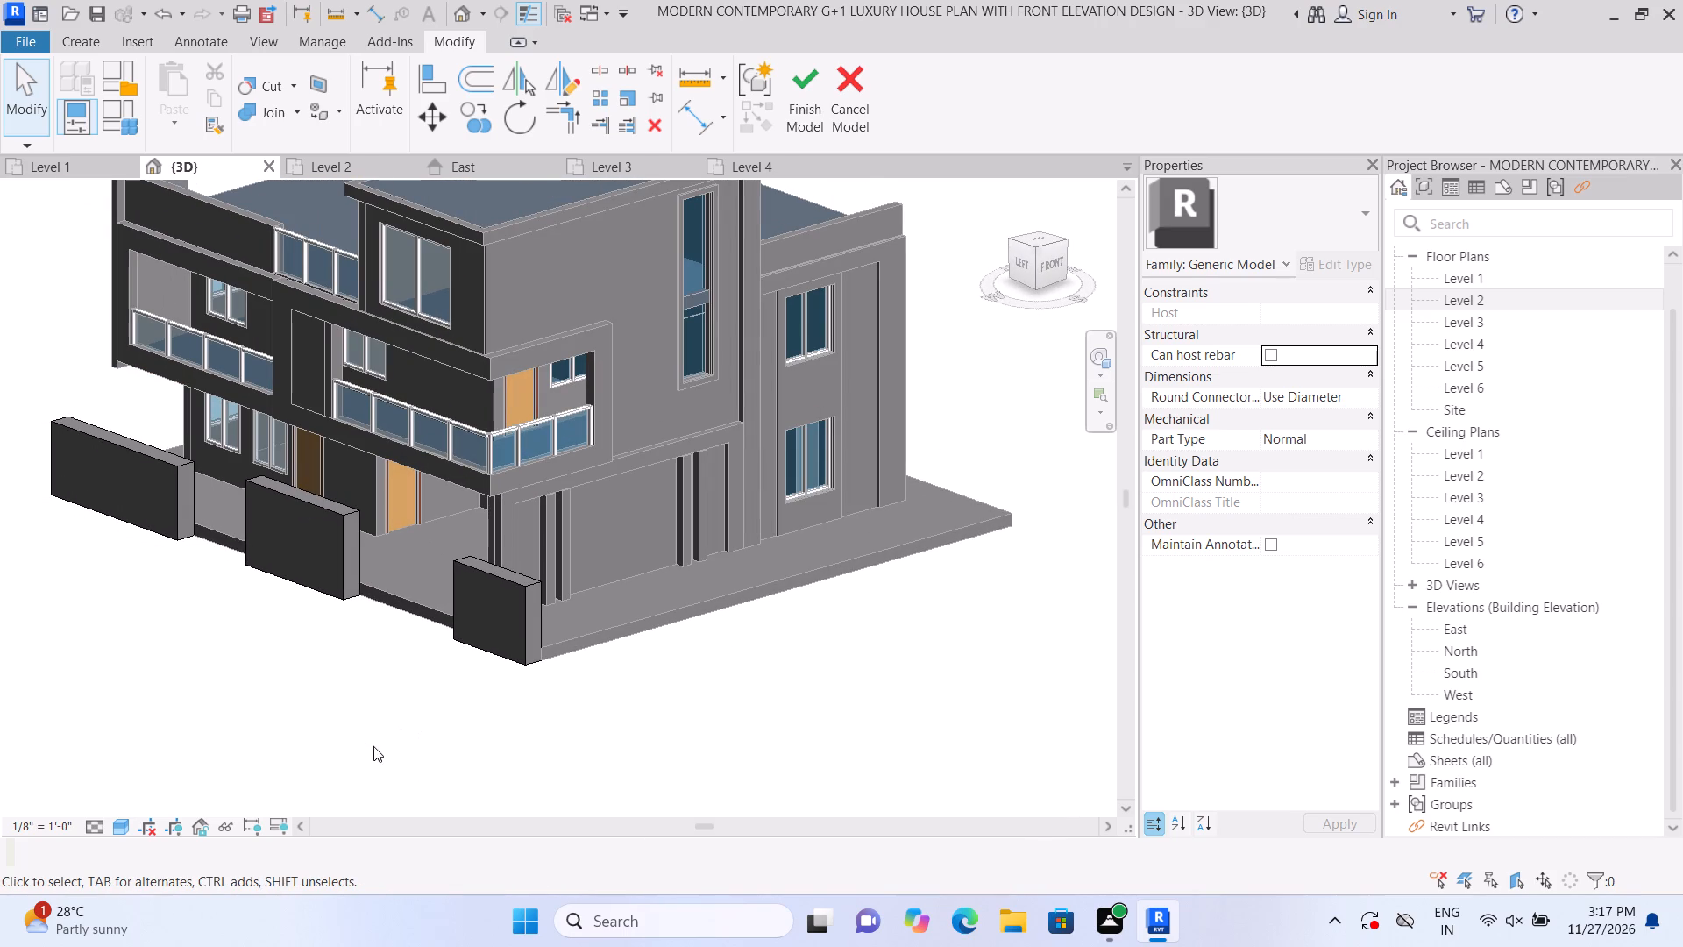
middle_click_drag(366, 757, 372, 710)
middle_click_drag(366, 690, 404, 815)
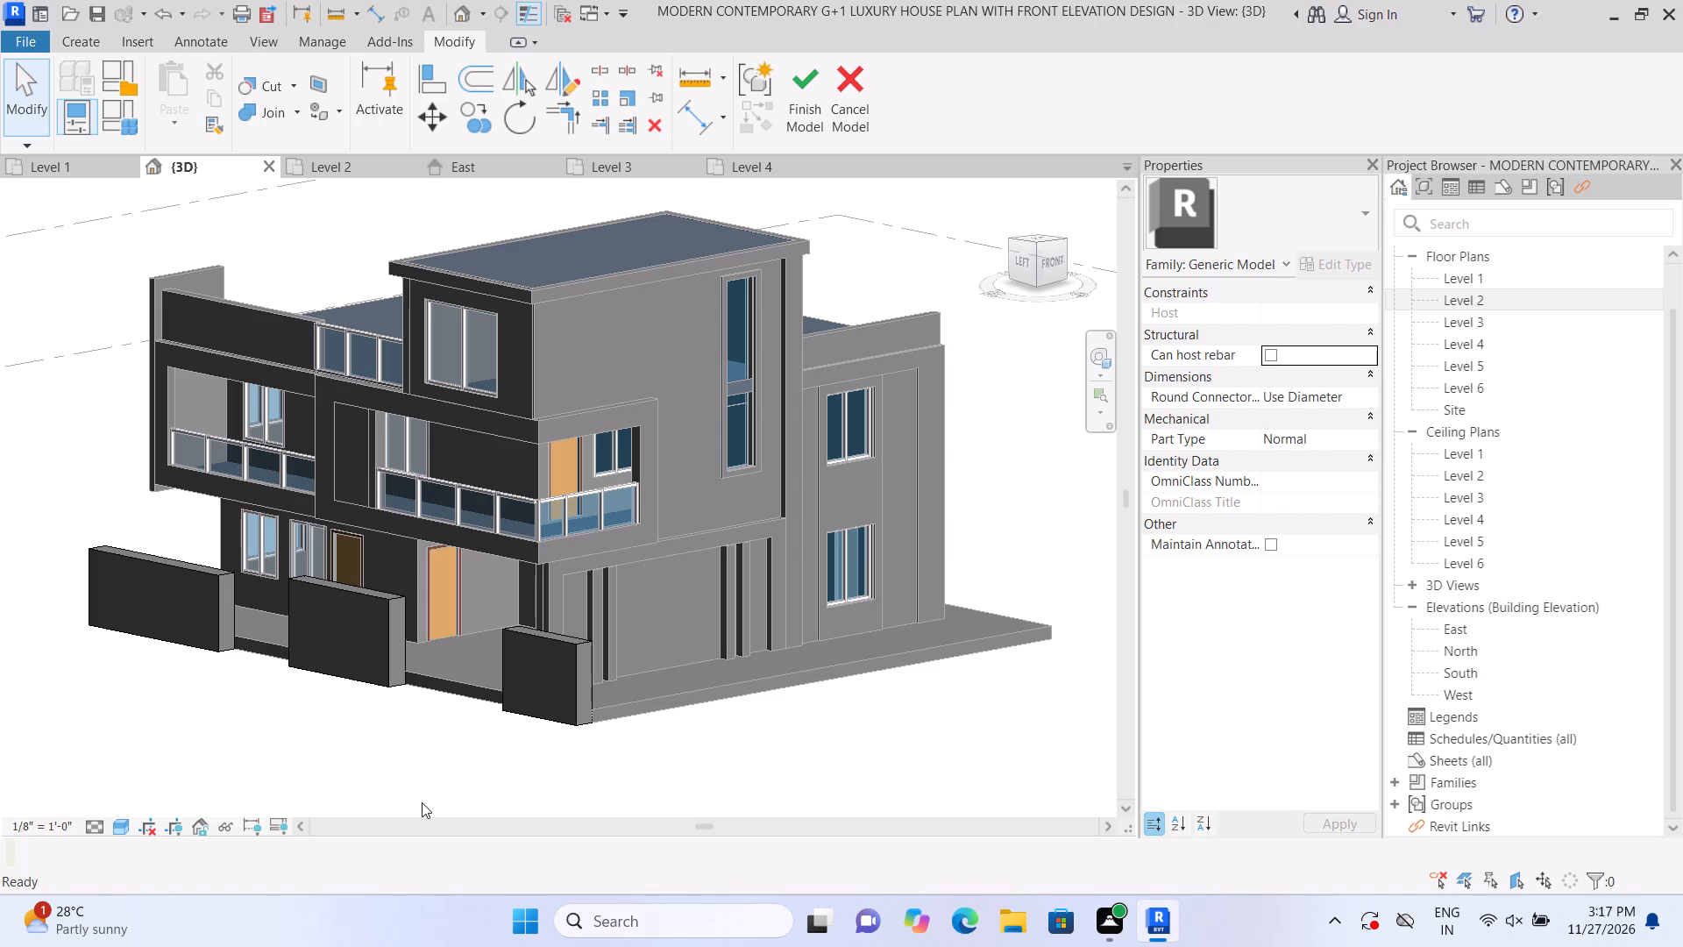
scroll(422, 802, "up", 1)
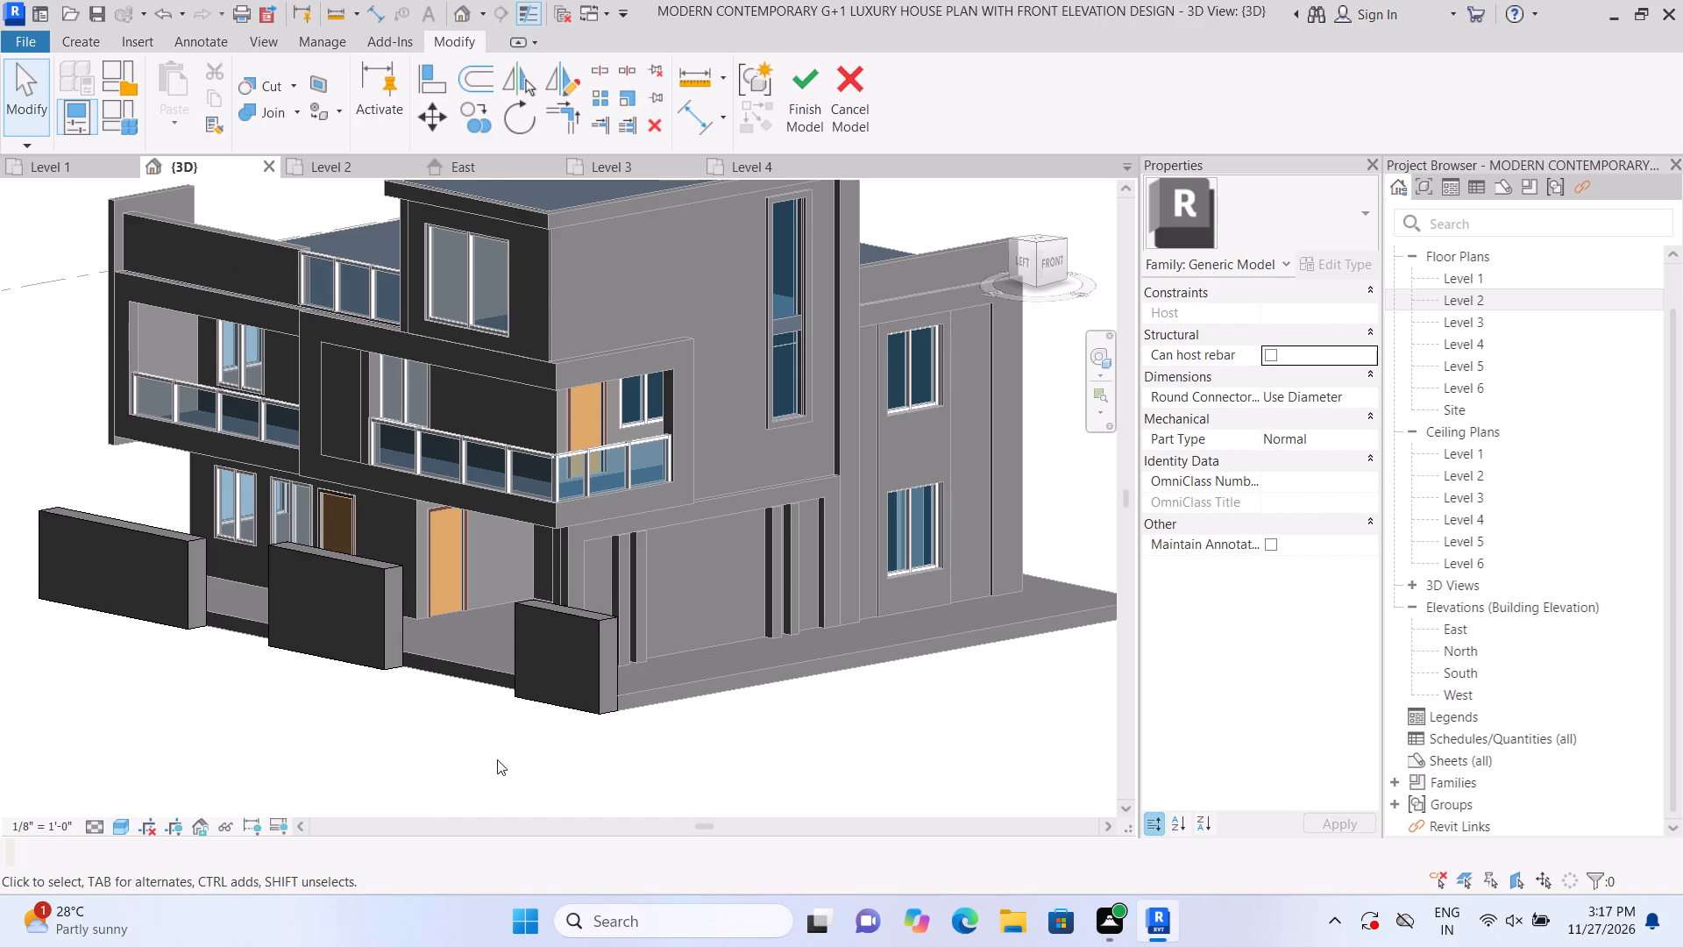
middle_click_drag(480, 787, 363, 759, "shift")
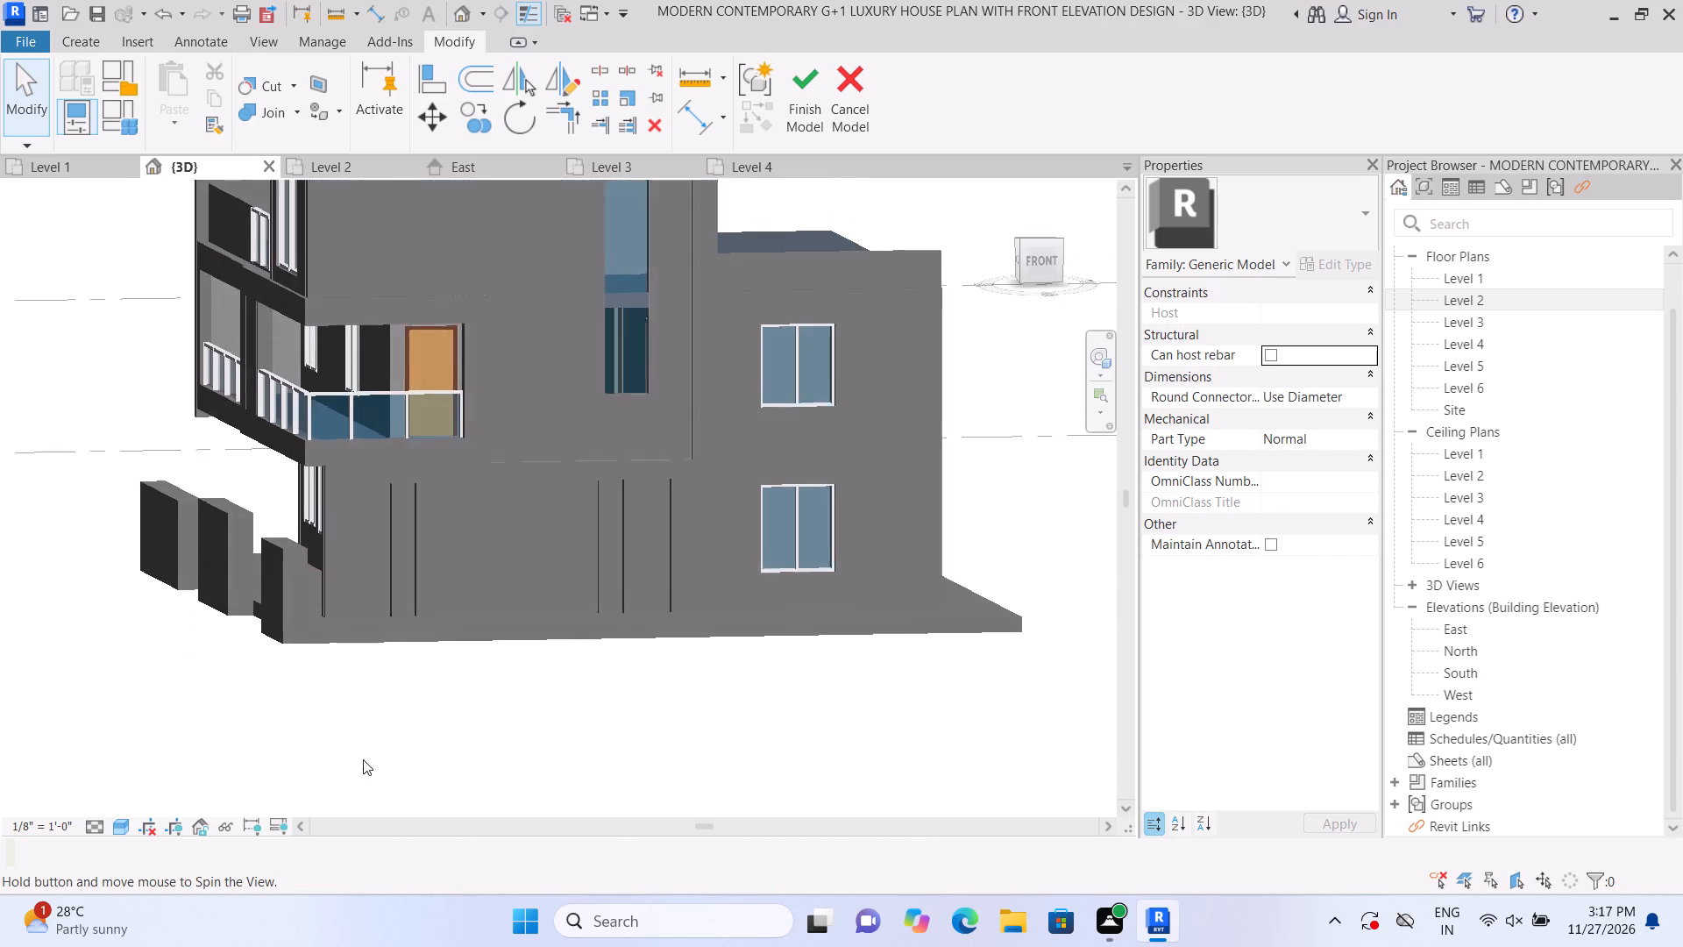
middle_click_drag(363, 759, 363, 758, "shift")
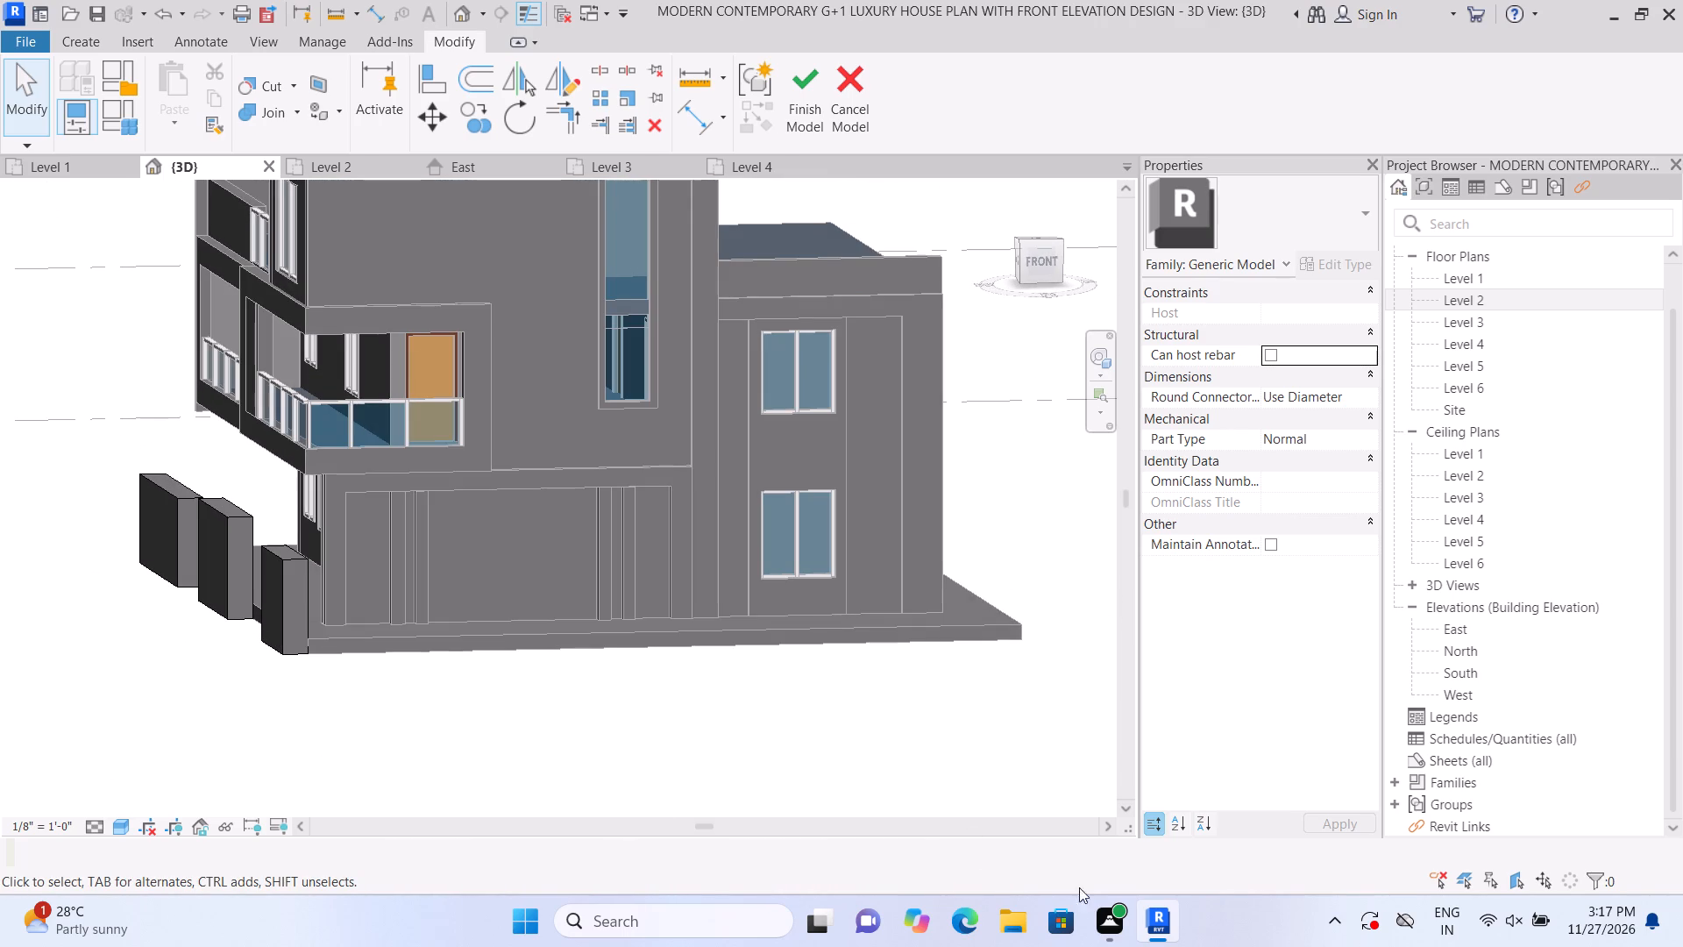
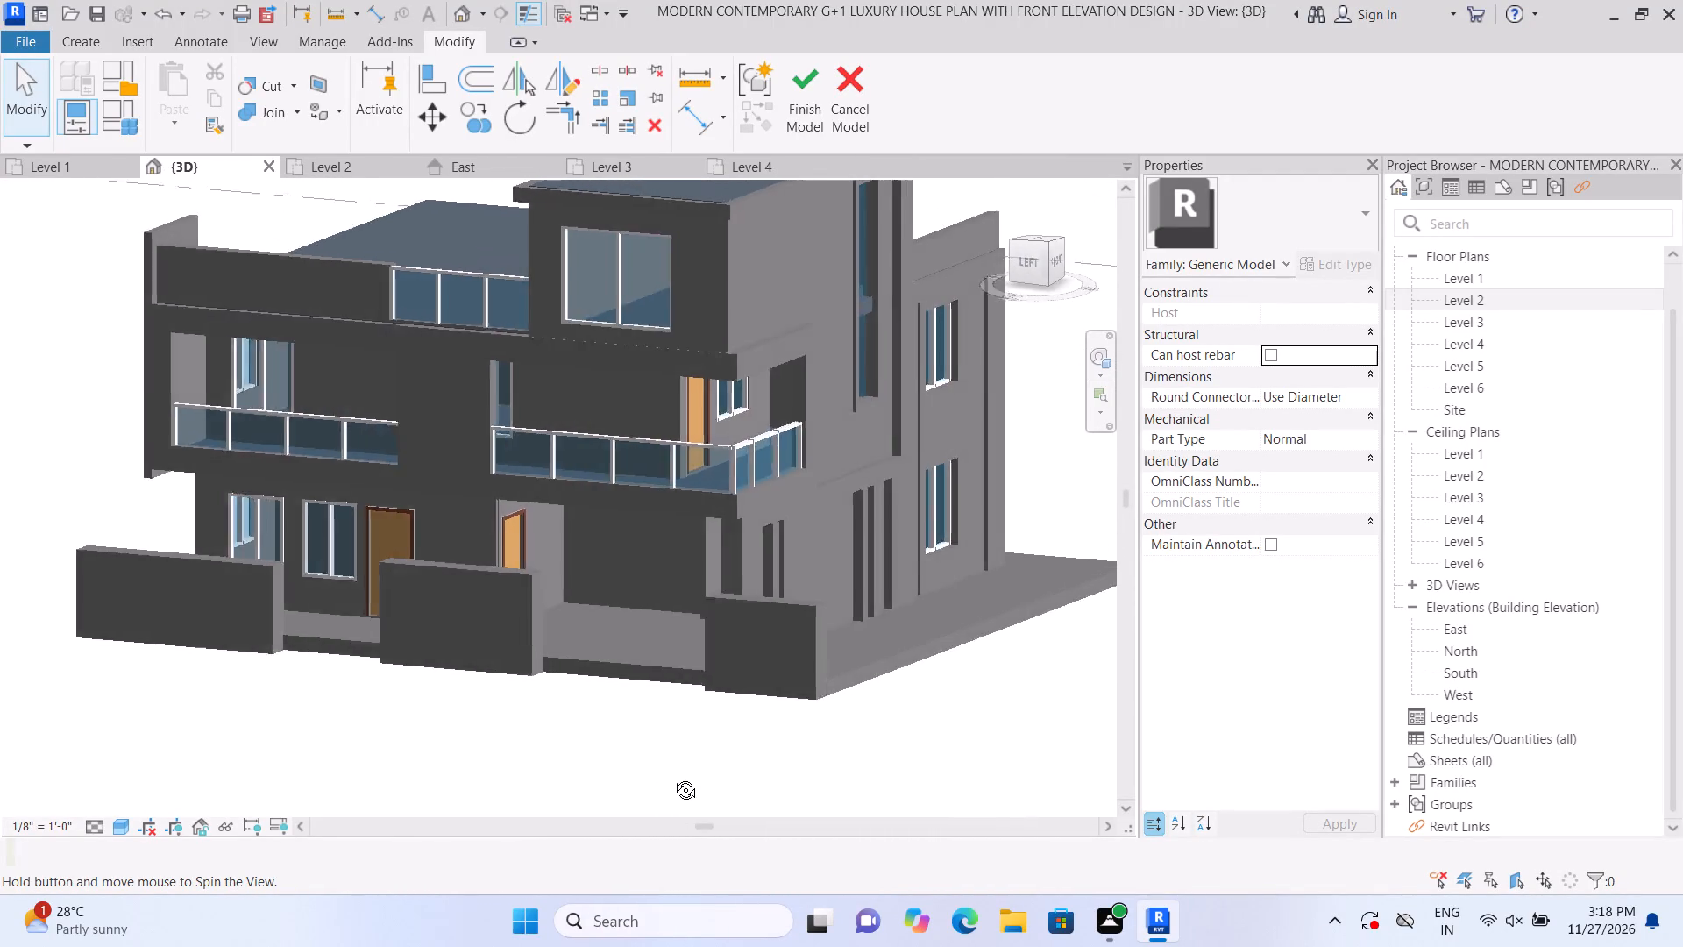
Extend the middle boundary block toward the corner block to about 1' 8 3/4" short of the ground-floor wall edge, and pull in its opposite end.
scroll(657, 773, "up", 1)
scroll(665, 780, "down", 2)
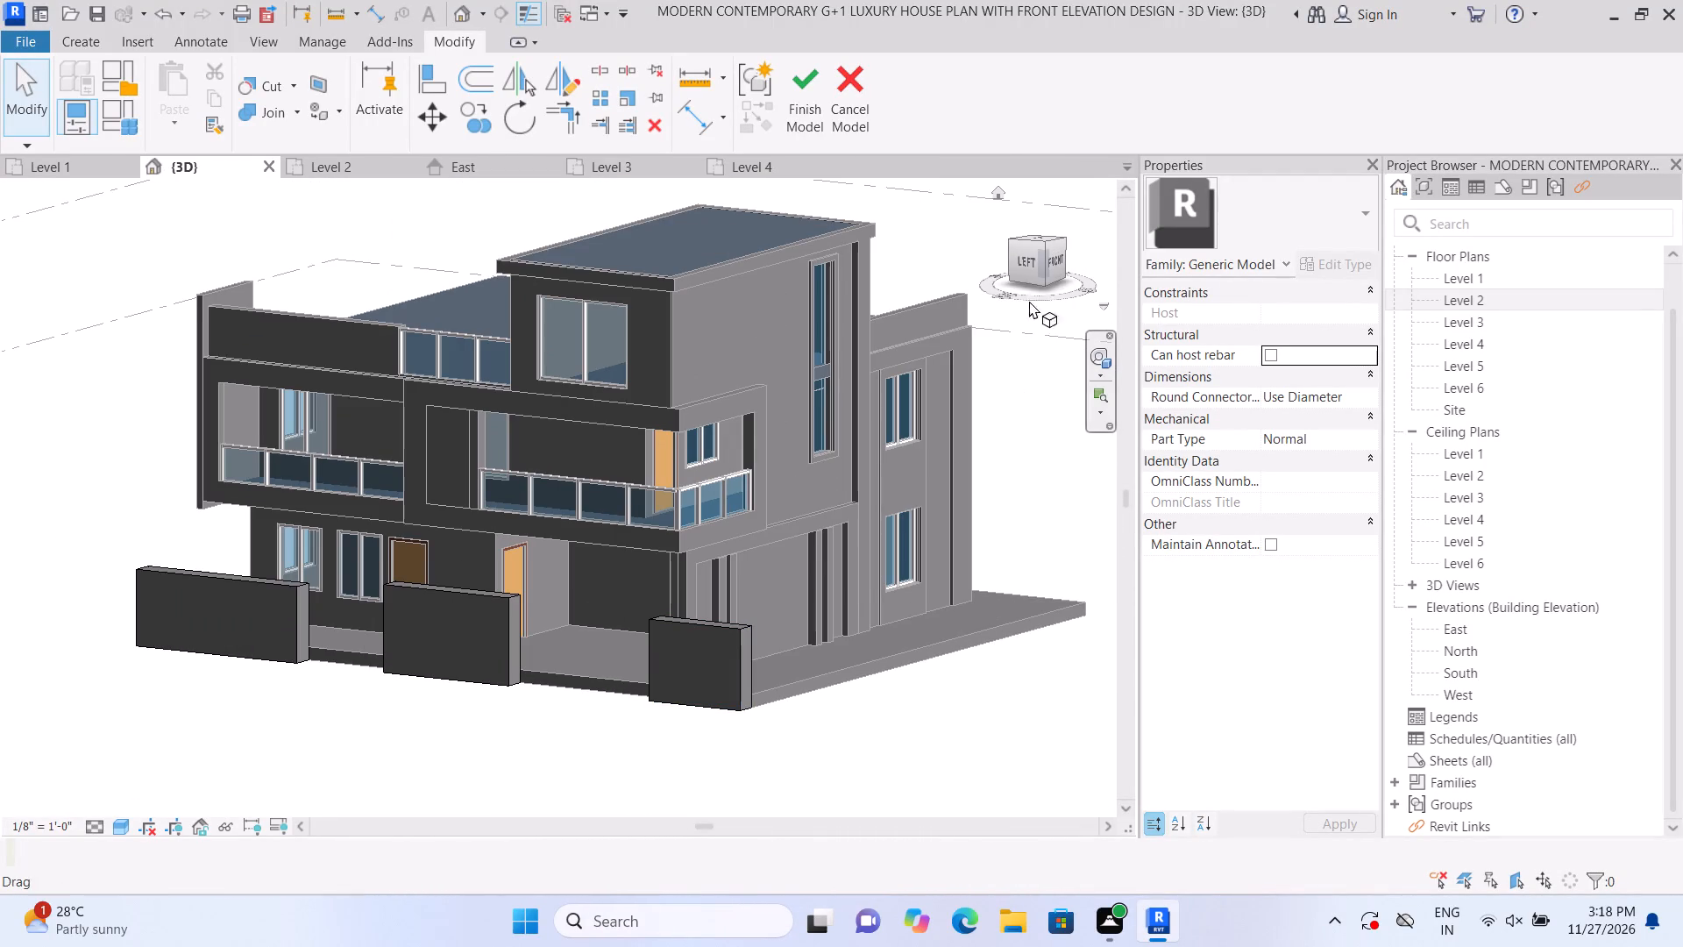
left_click(1033, 268)
scroll(708, 548, "up", 11)
scroll(461, 686, "up", 1)
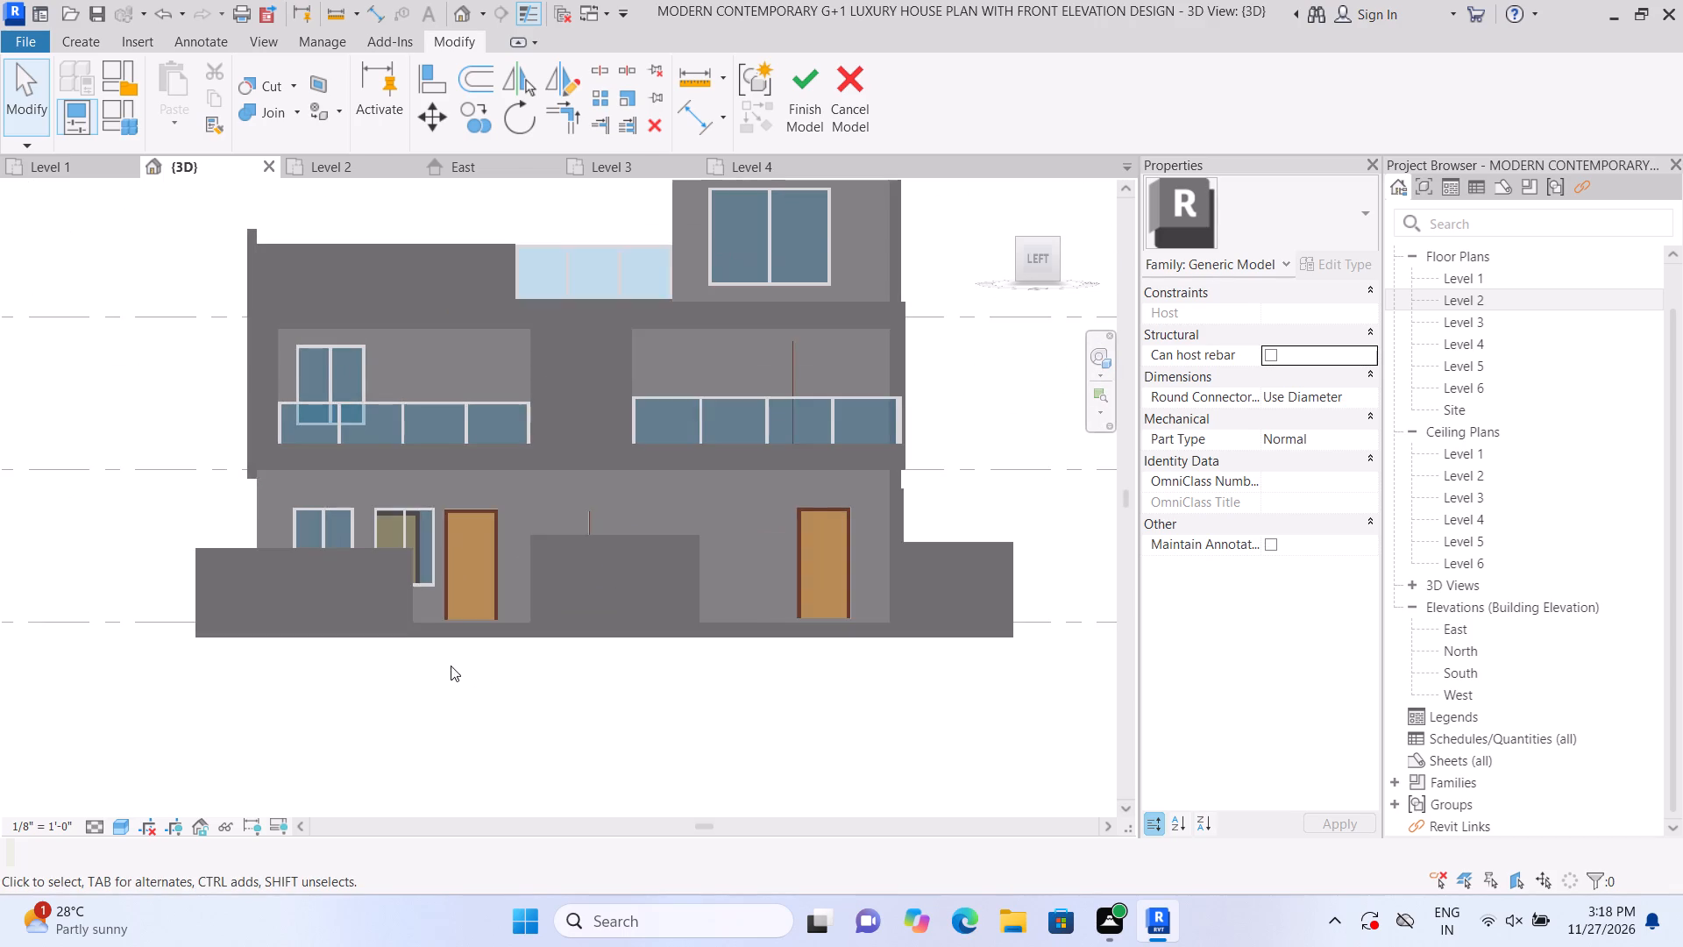
middle_click_drag(457, 678, 459, 737)
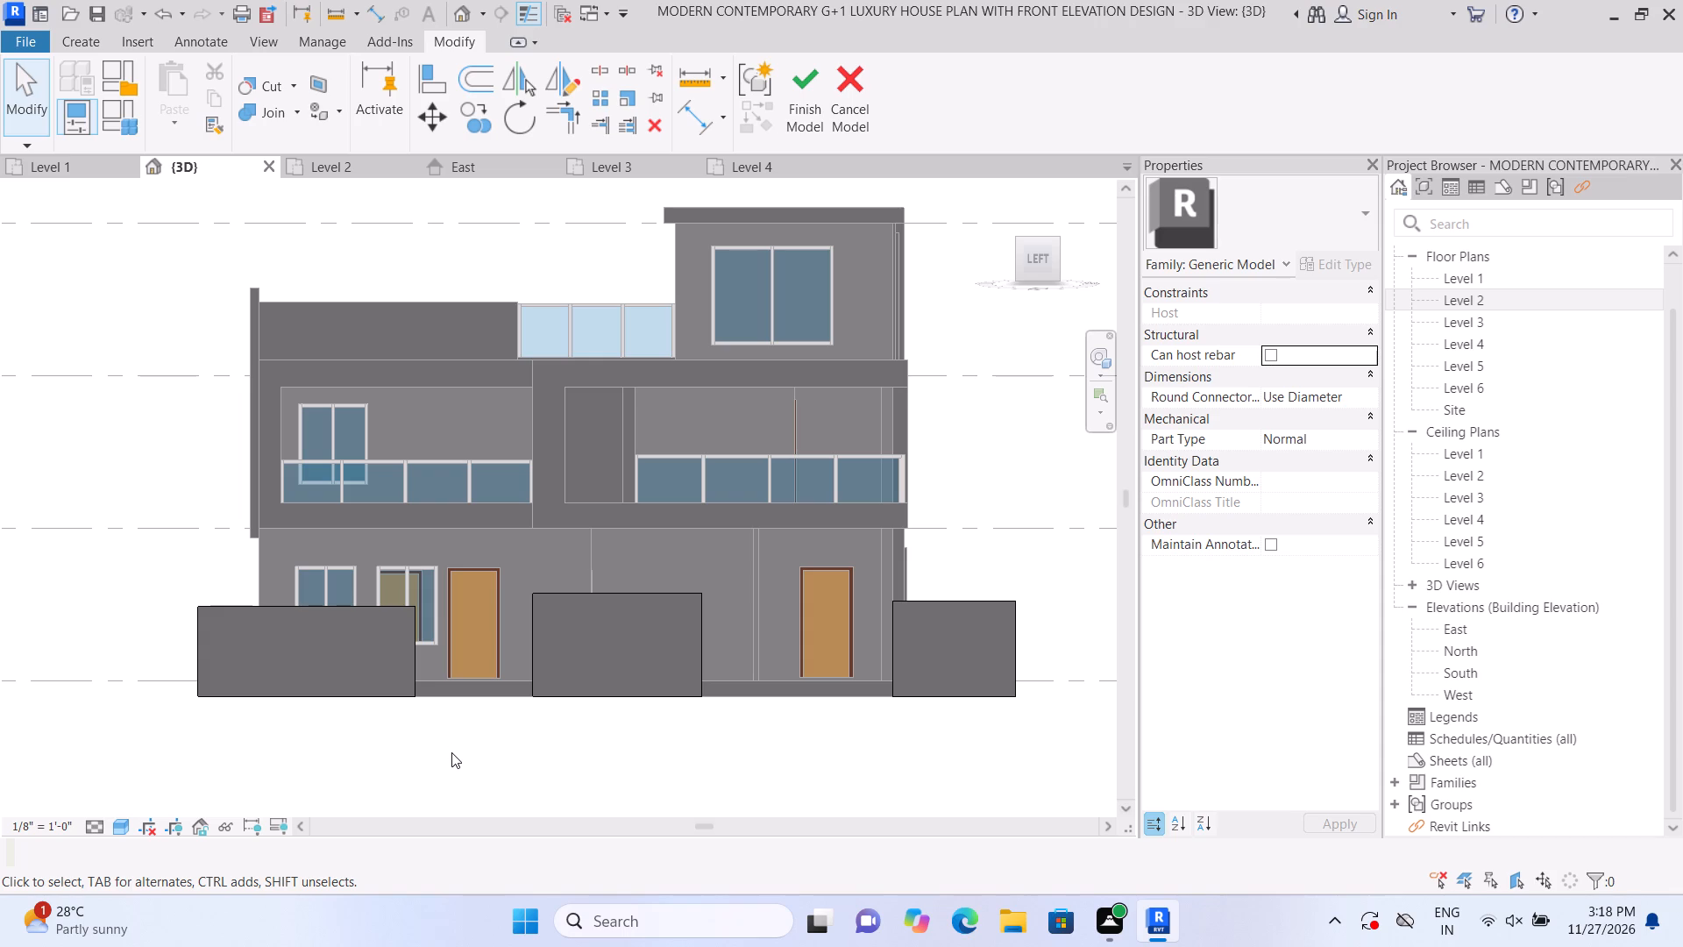
scroll(451, 752, "up", 1)
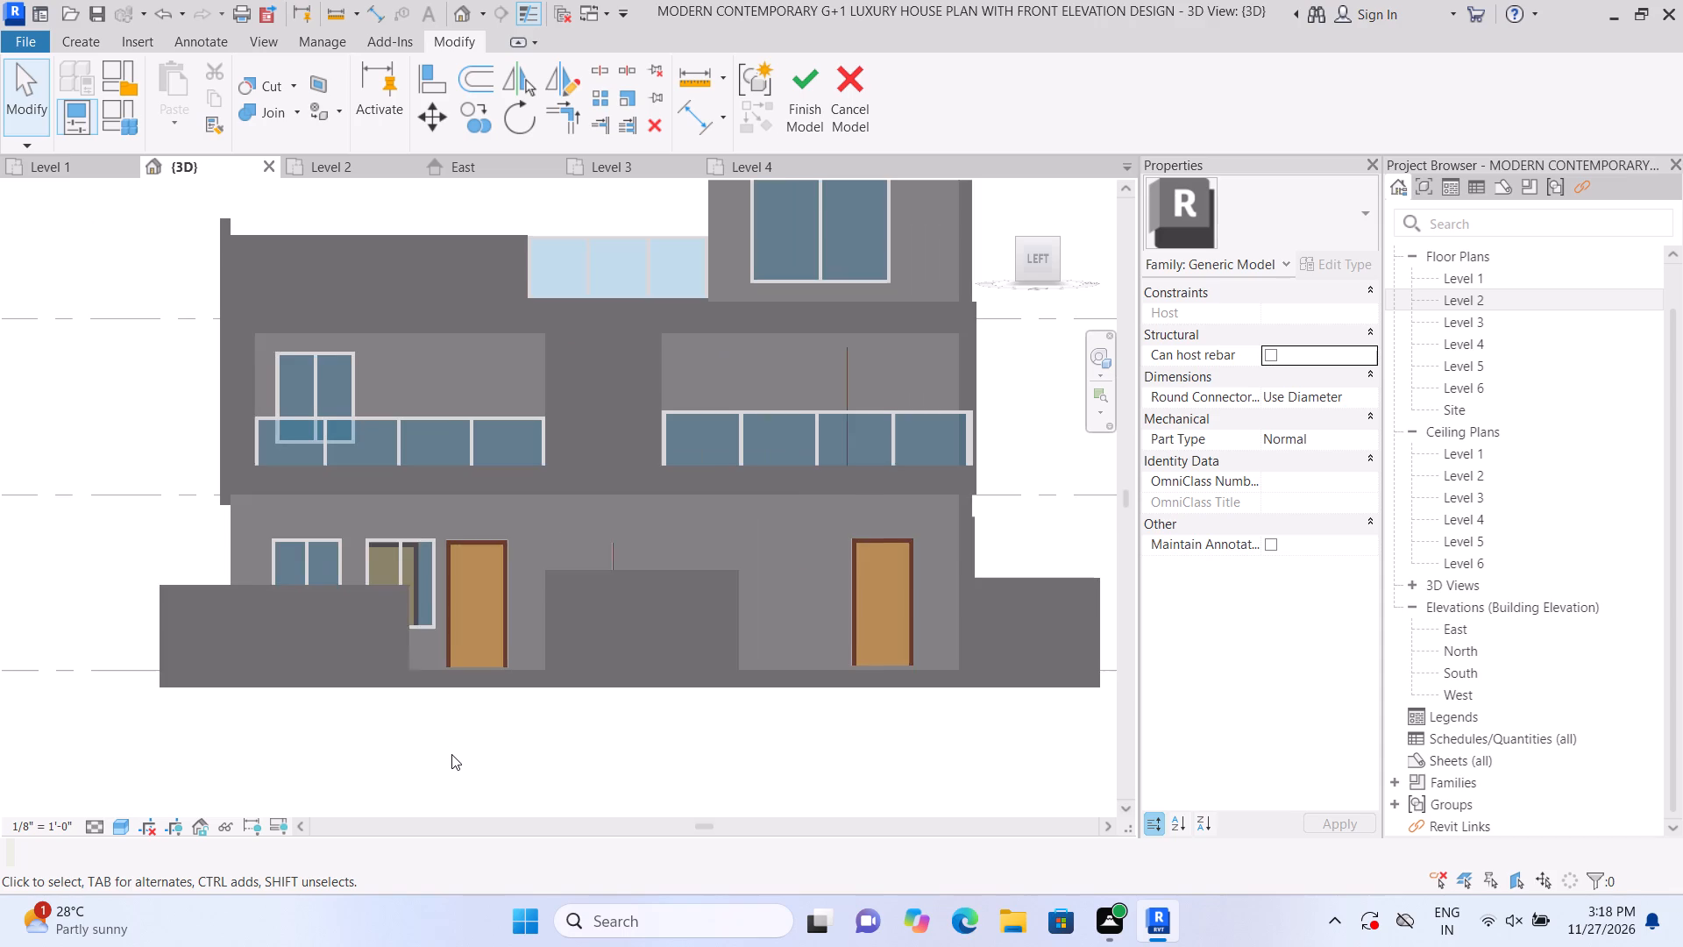
left_click(607, 617)
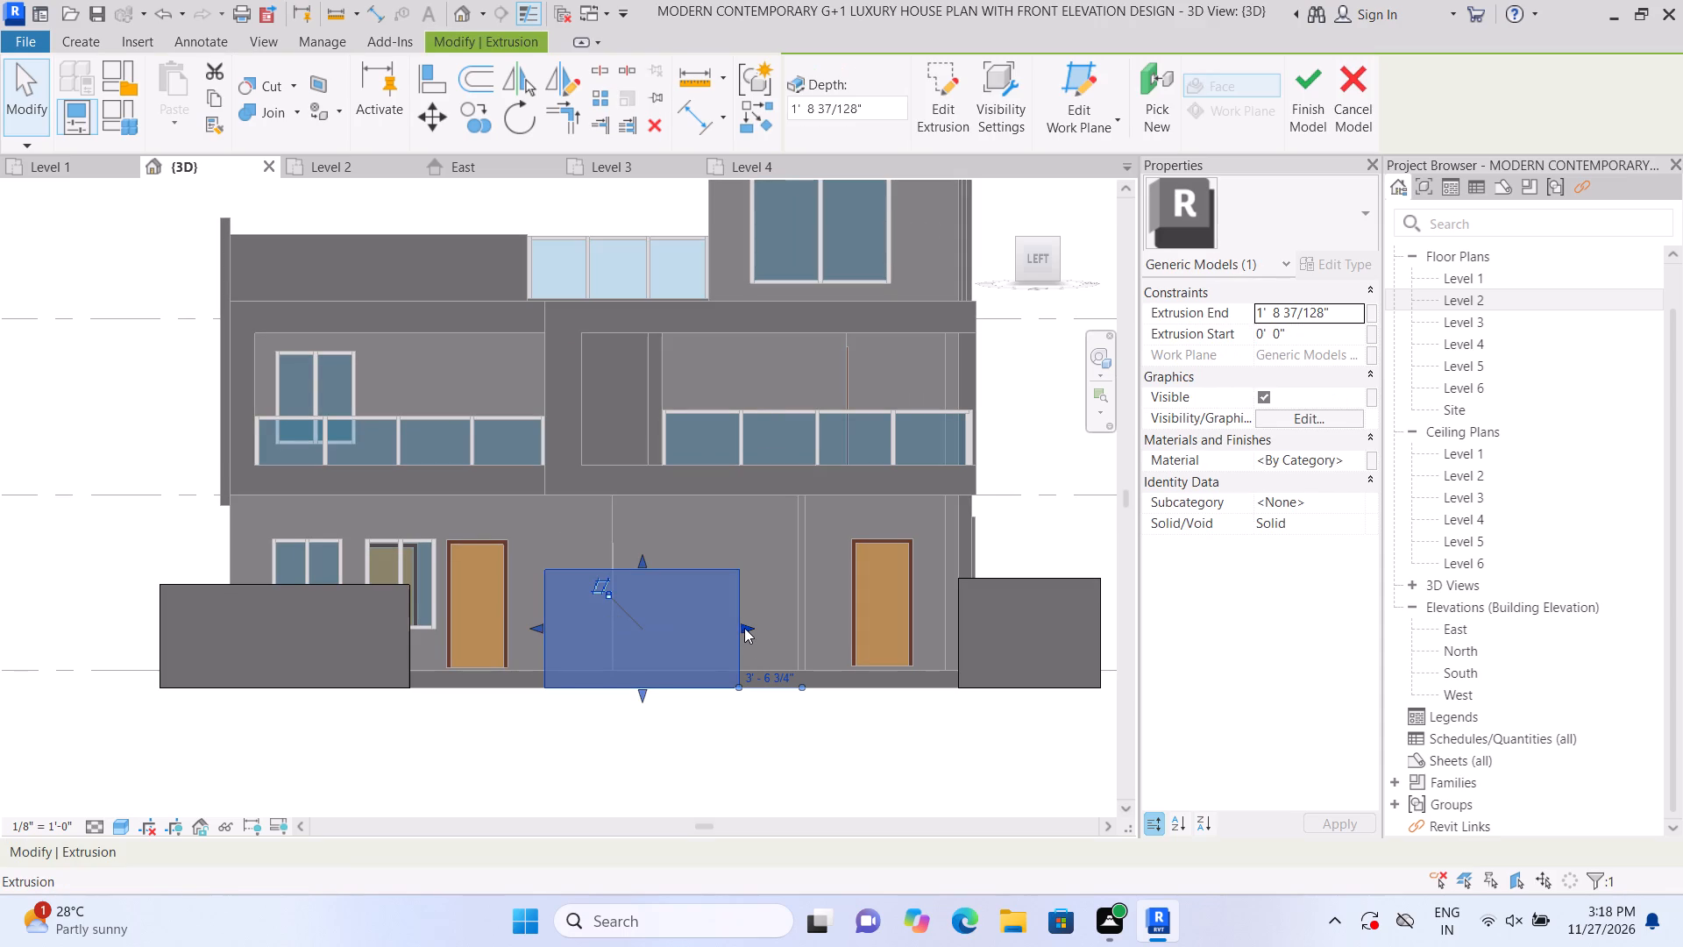
left_click_drag(745, 628, 785, 630)
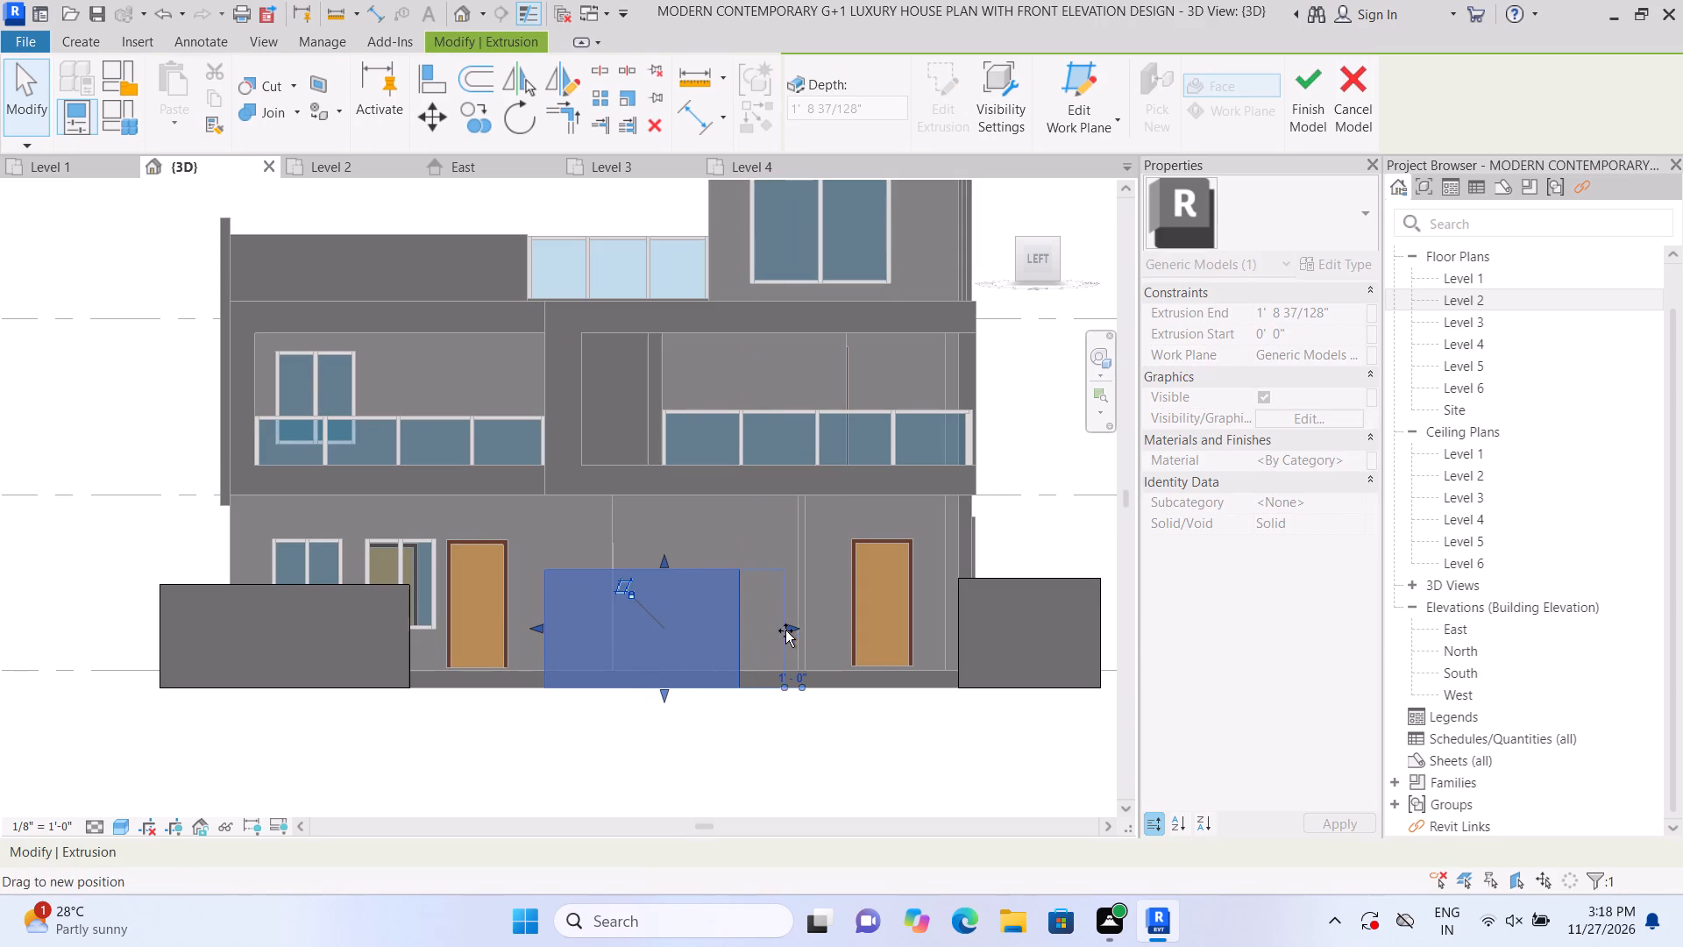
left_click_drag(785, 630, 794, 631)
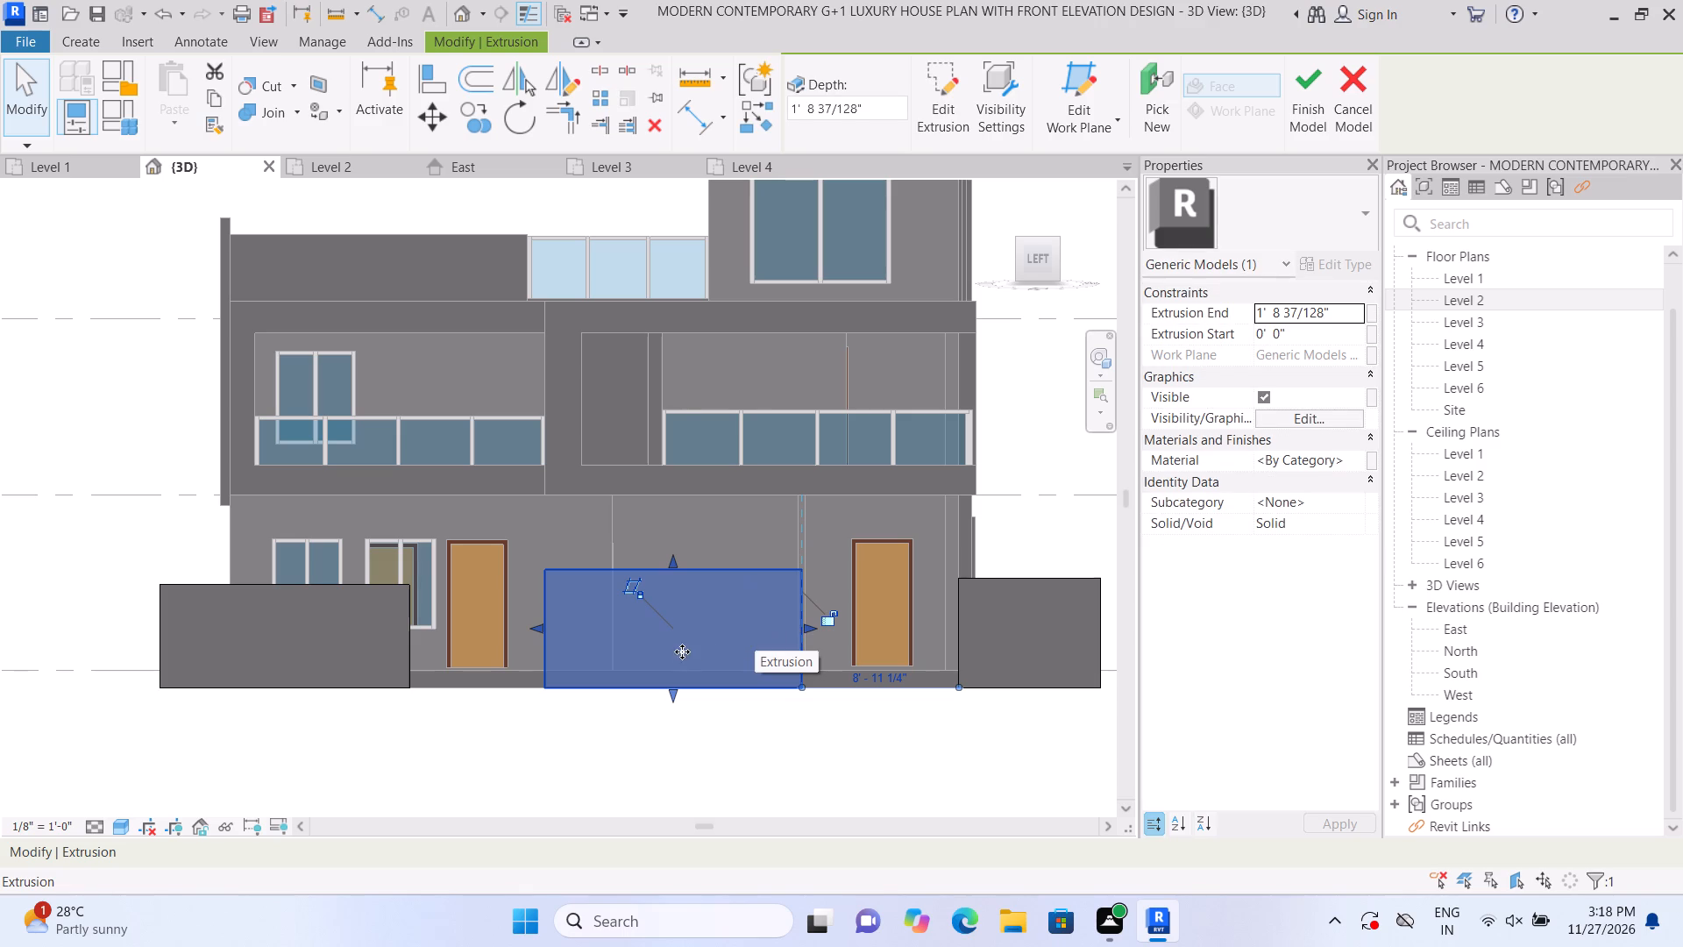
left_click_drag(801, 628, 784, 630)
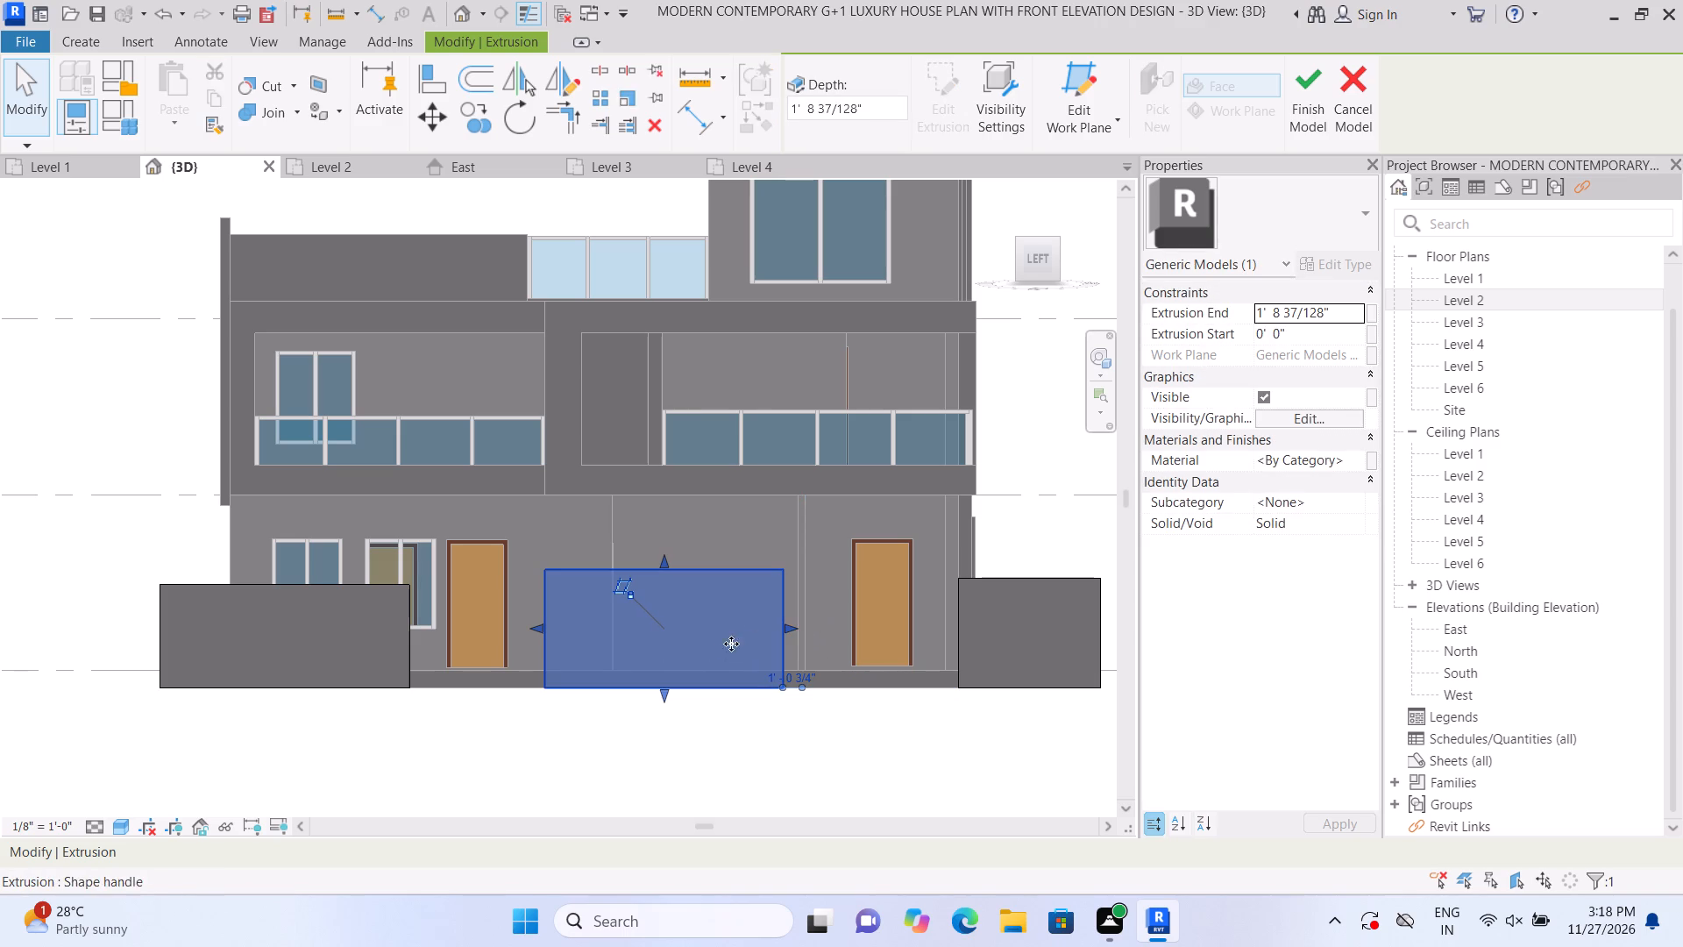
left_click_drag(539, 628, 567, 634)
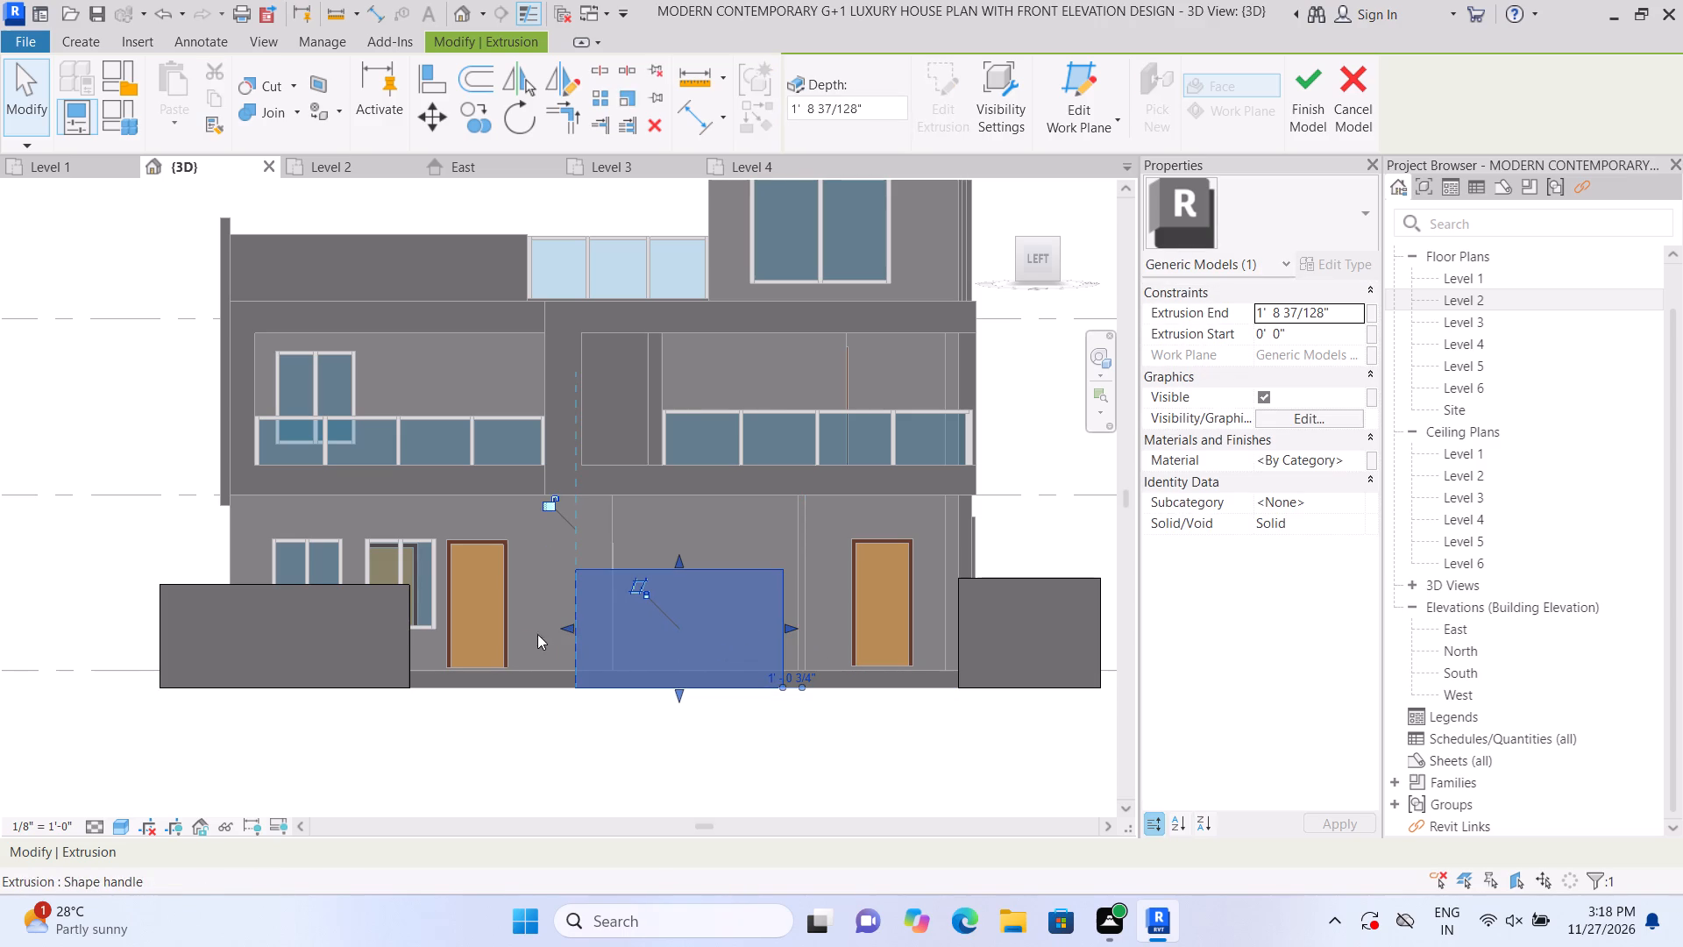
Stretch the long boundary block's inner end slightly toward the middle block.
left_click(384, 621)
left_click(411, 631)
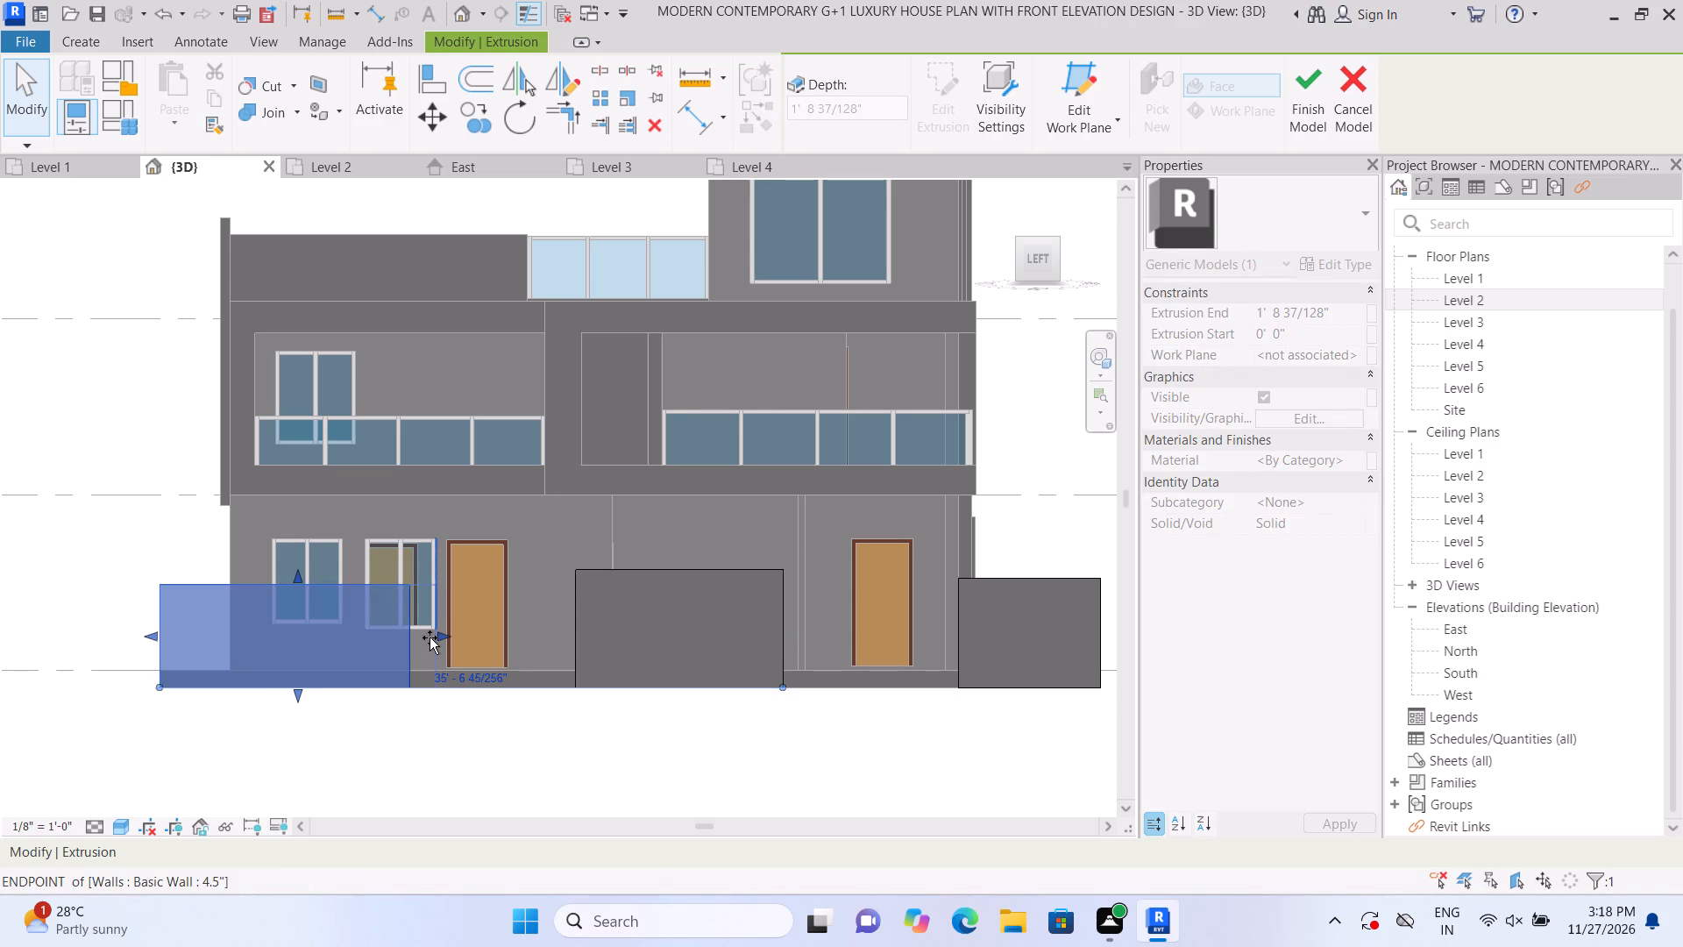
Stretch the middle block's end facing the long block outward to narrow the opening between them, and deselect it.
left_click(590, 646)
left_click_drag(566, 623, 557, 623)
double_click(513, 750)
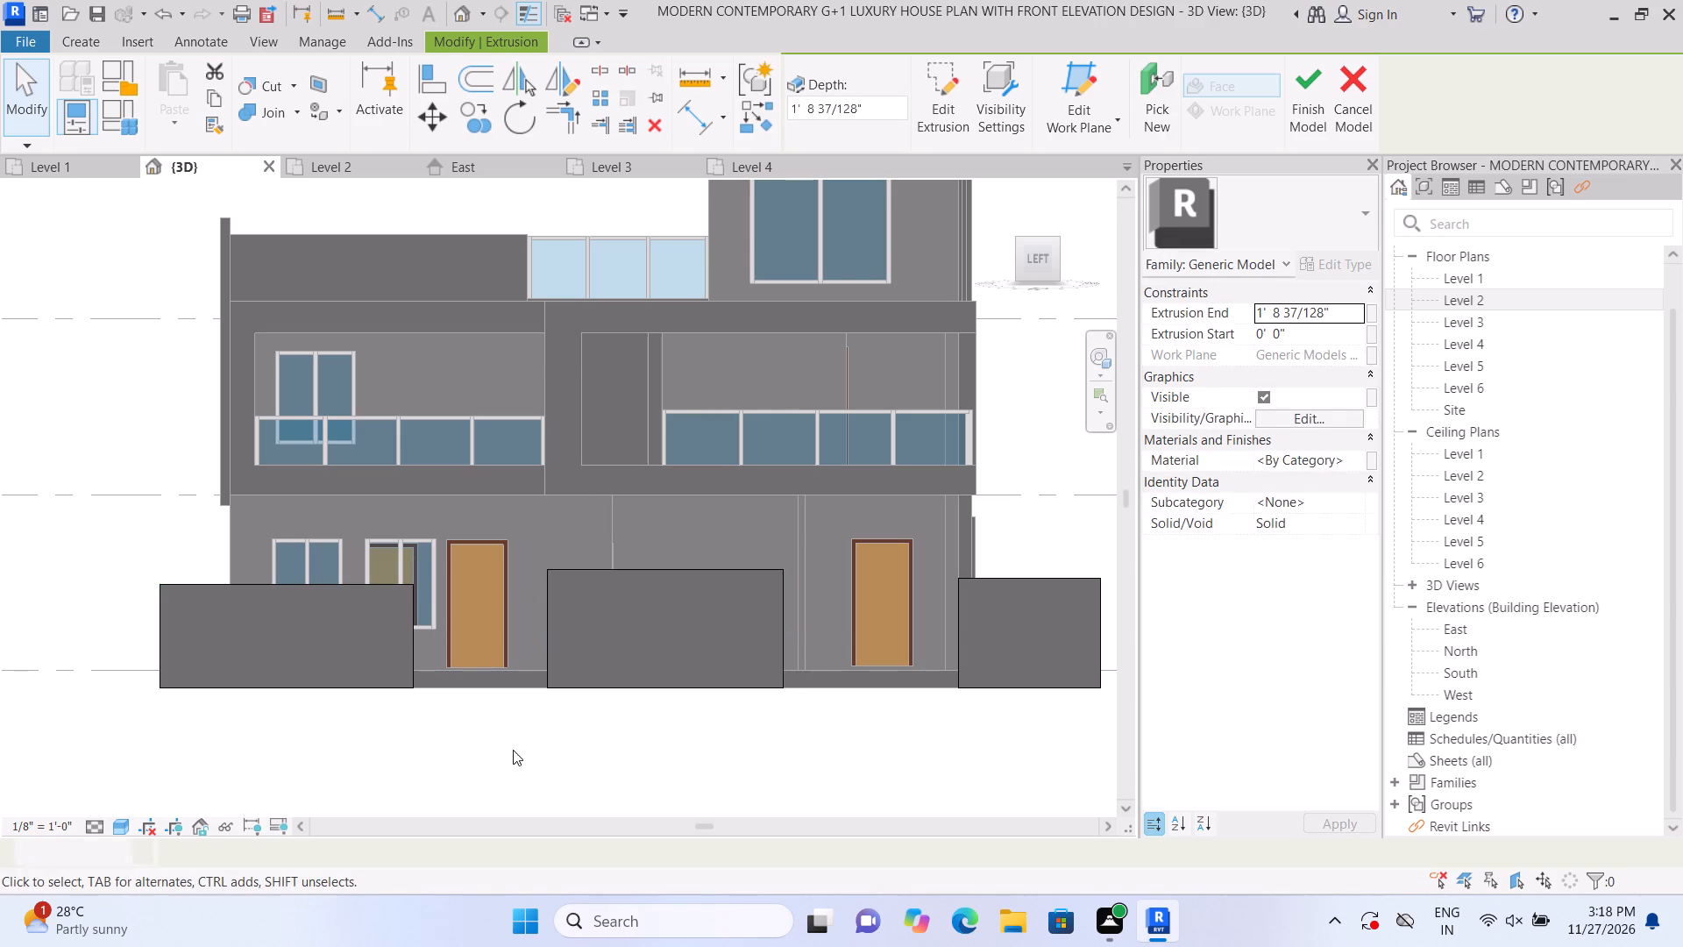
Lower the middle block's top face to align with the long block's top, and deselect it.
scroll(529, 762, "down", 1)
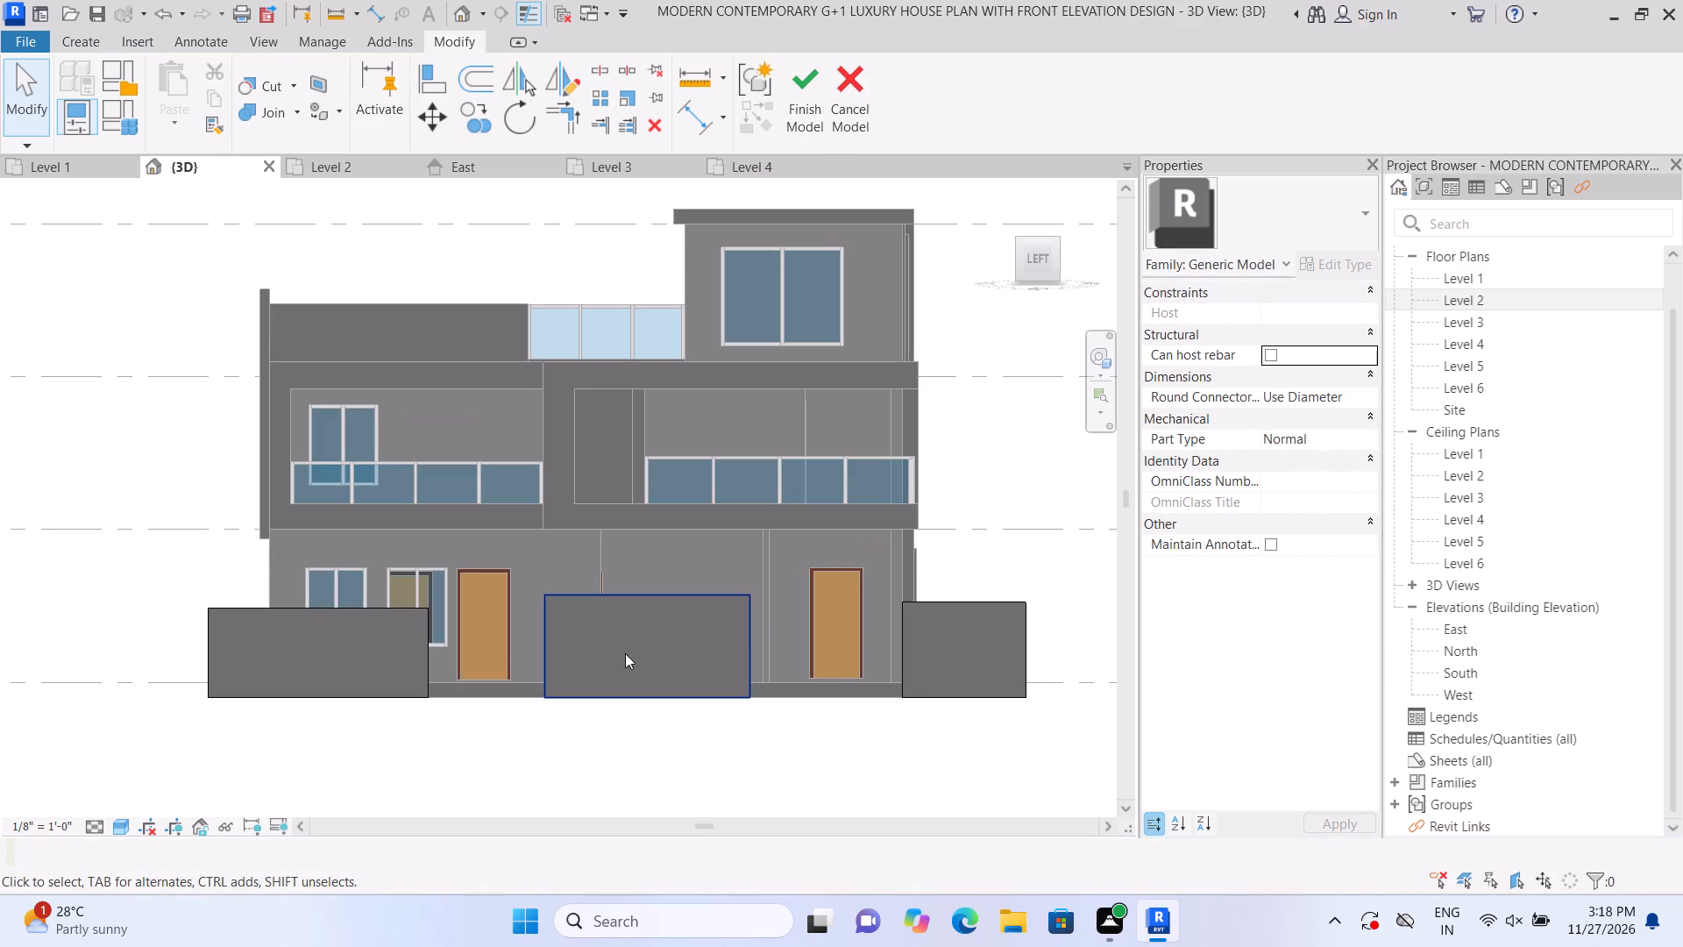
left_click(626, 642)
left_click_drag(642, 575, 642, 605)
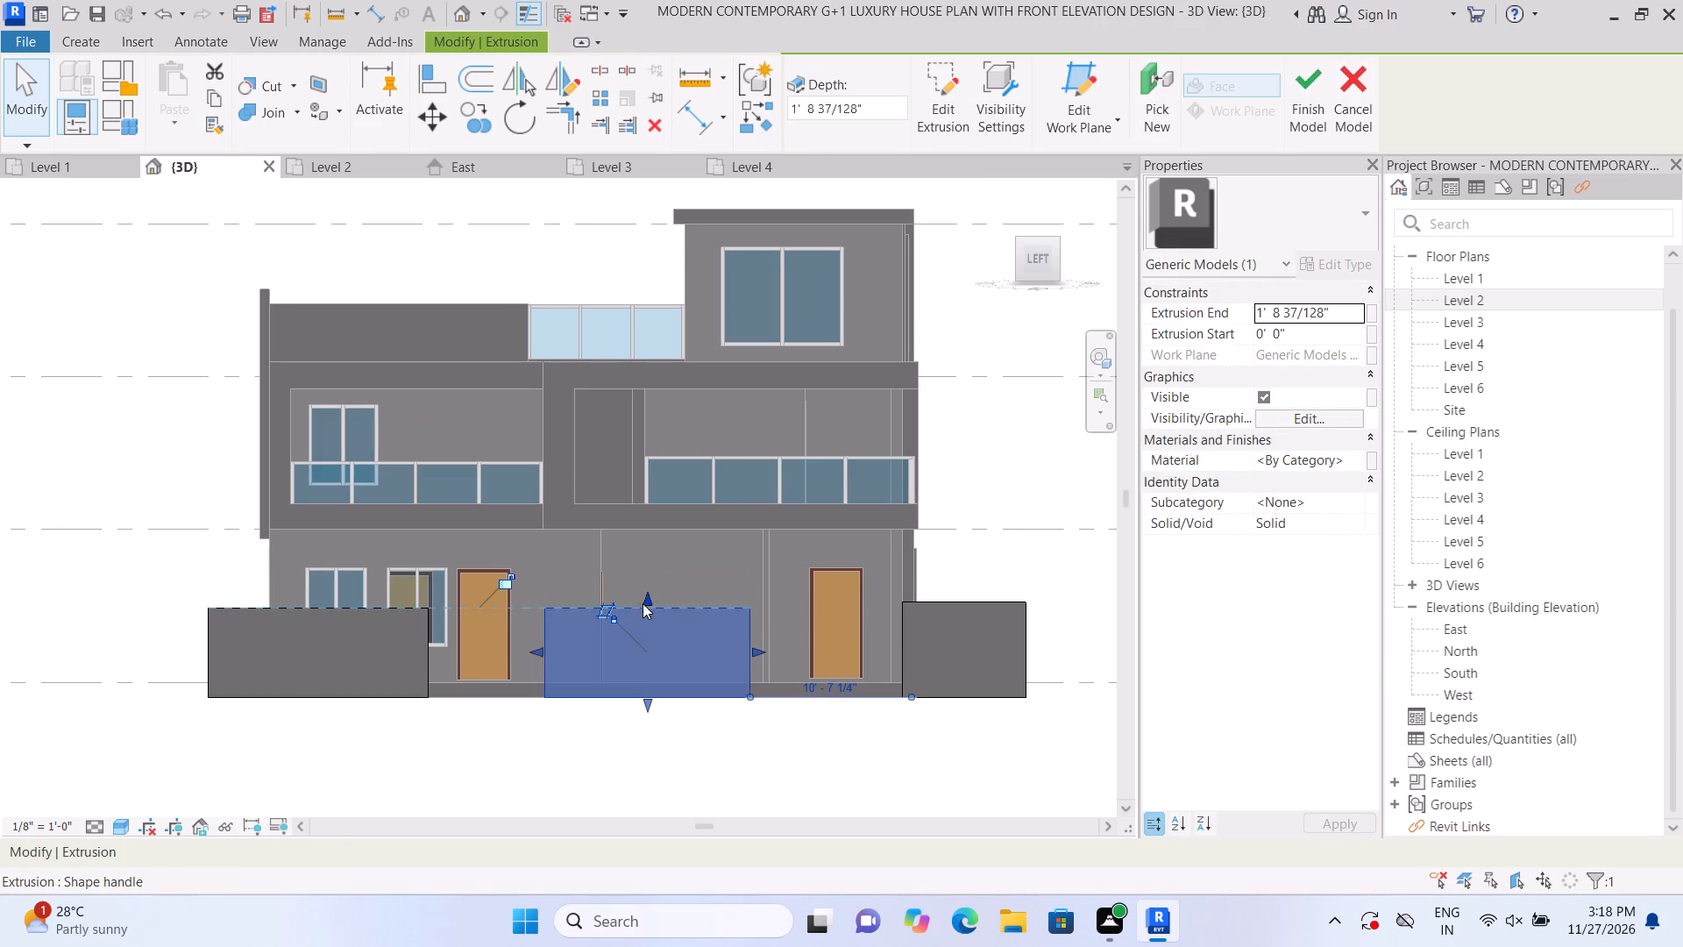
left_click(633, 768)
Lower the corner block's top face to align with the tops of the other two boundary blocks, and deselect it.
double_click(941, 630)
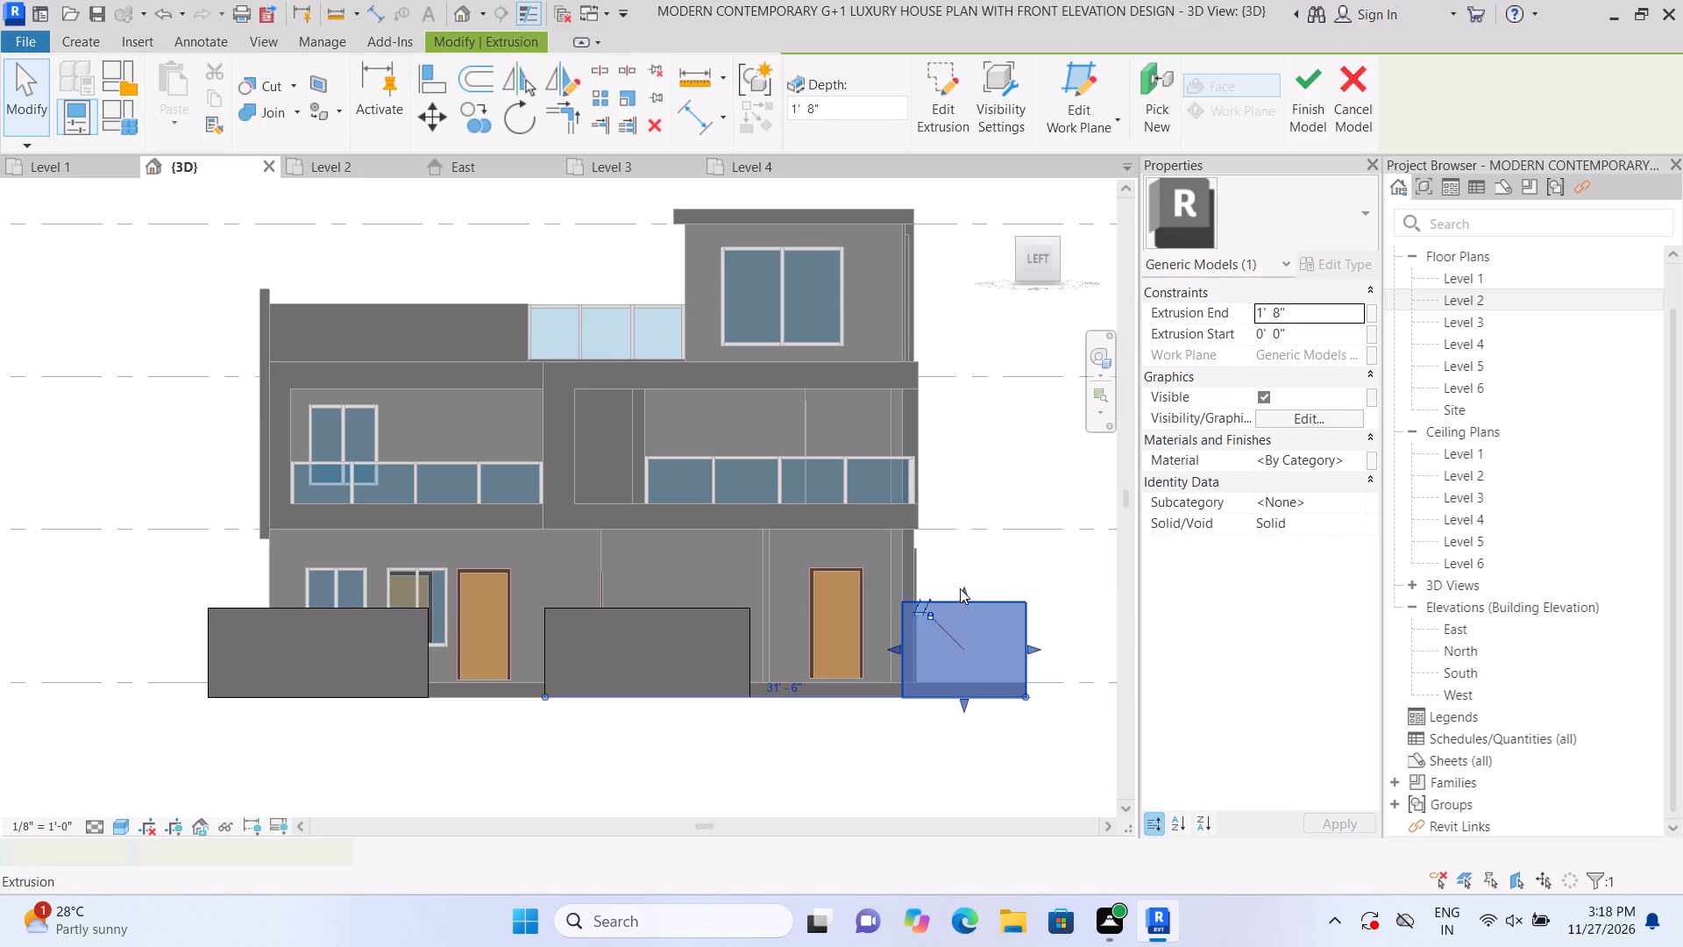
left_click_drag(958, 588, 961, 602)
left_click(961, 602)
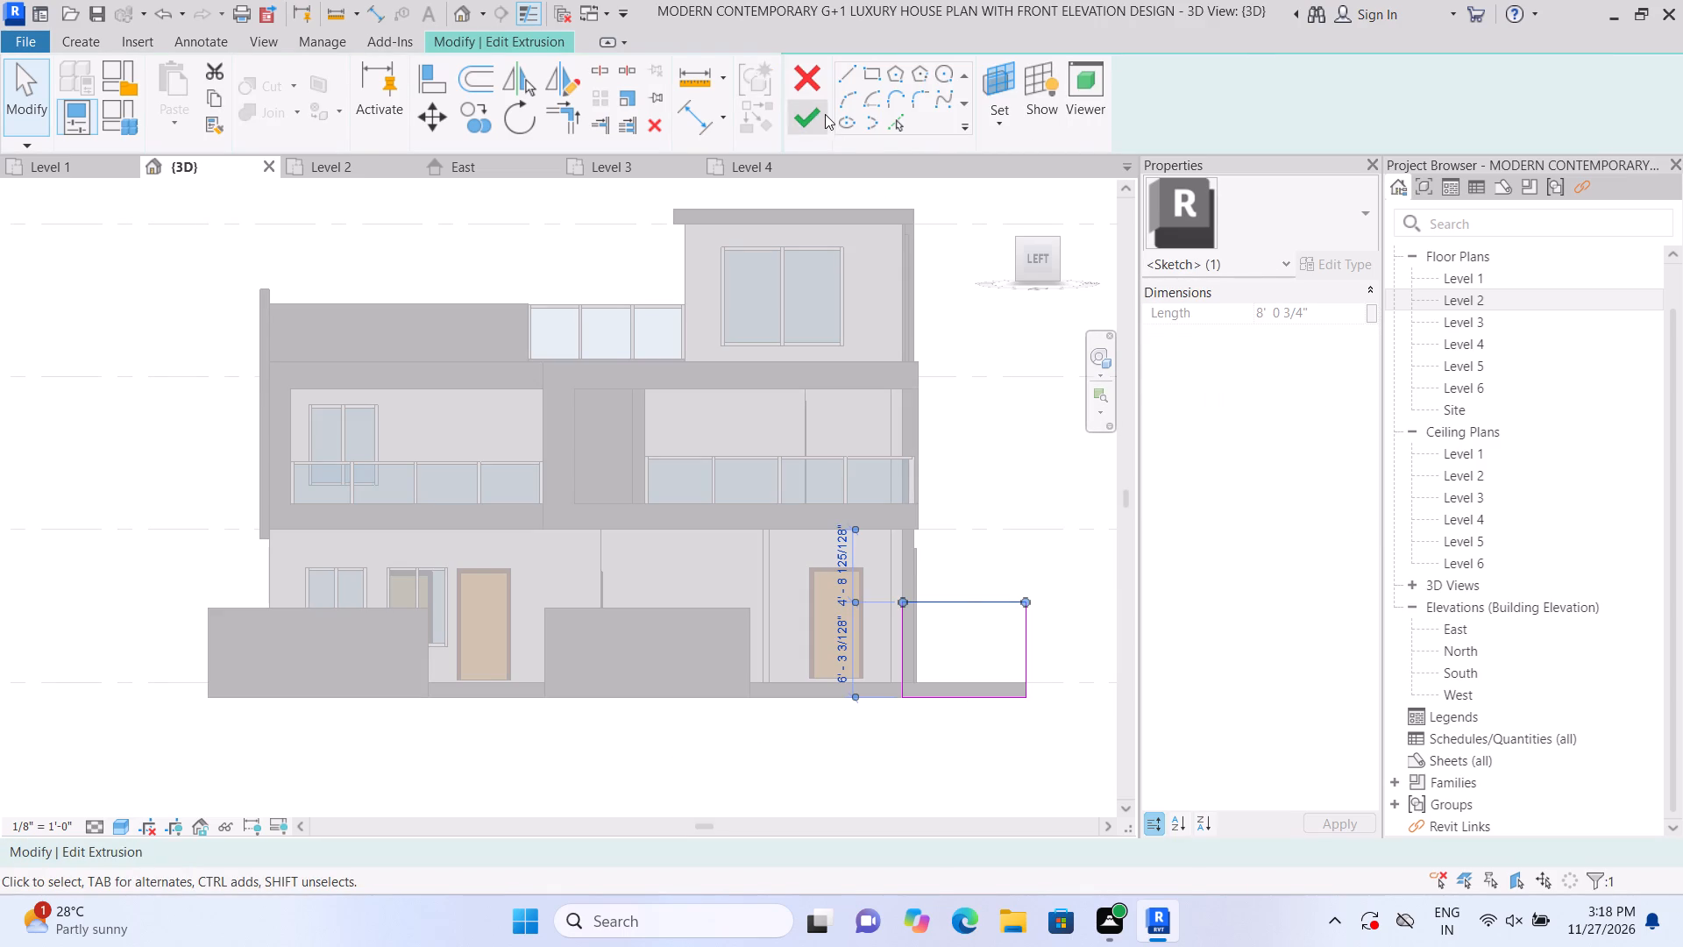
left_click(825, 114)
left_click_drag(956, 589, 959, 611)
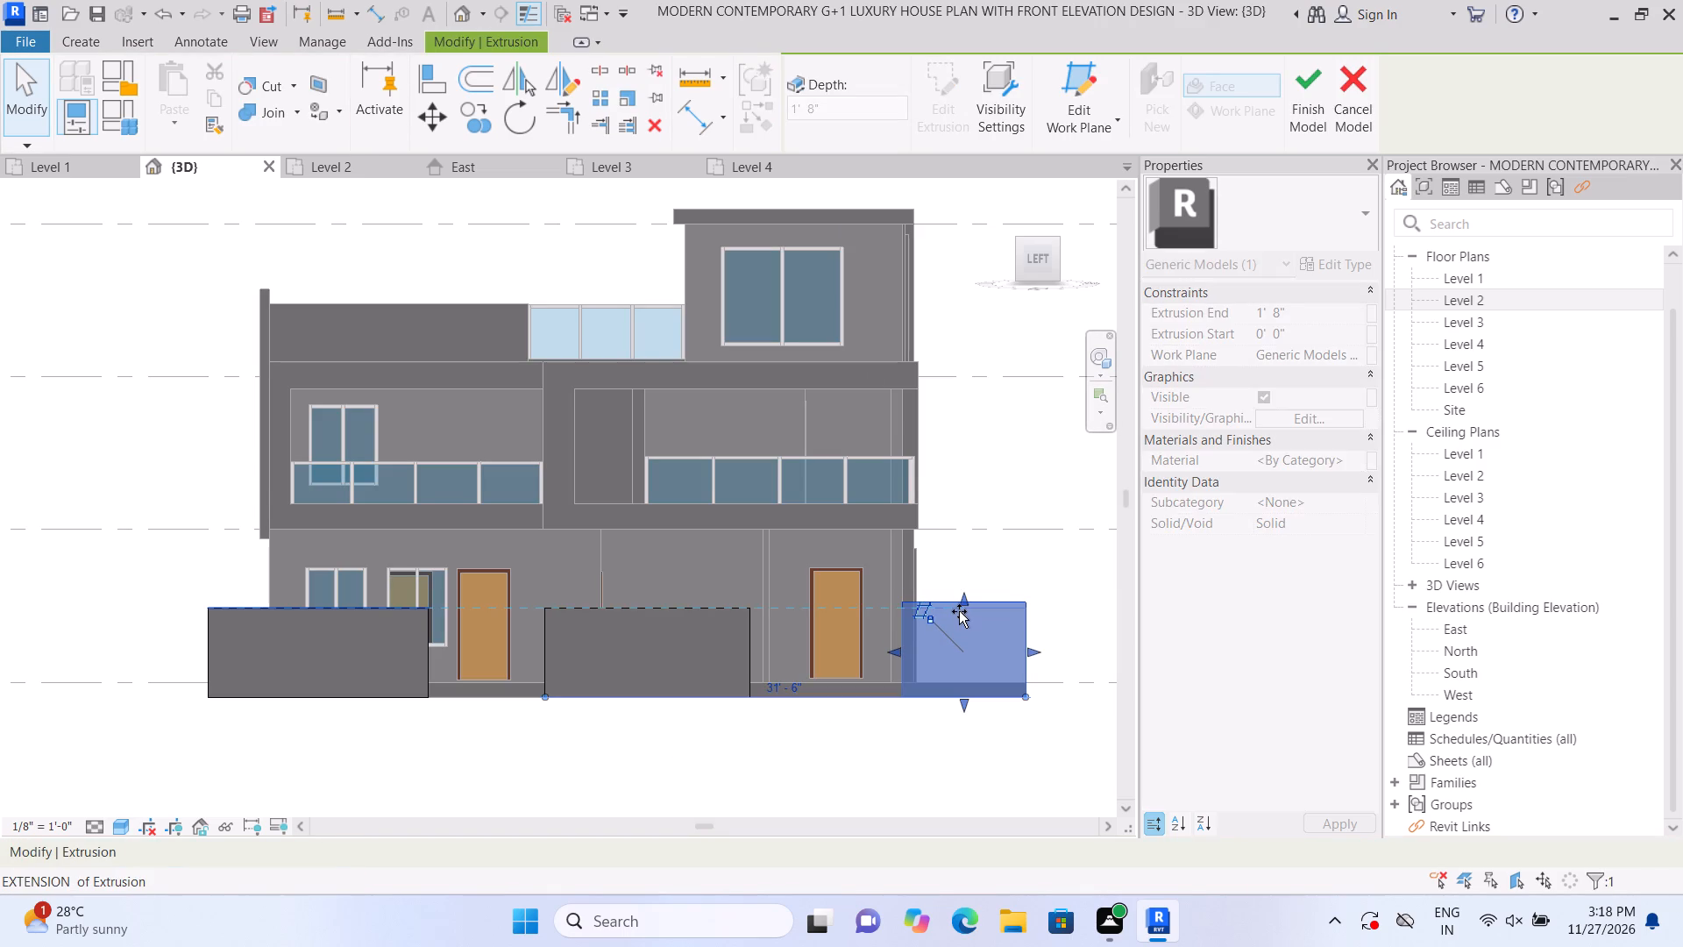
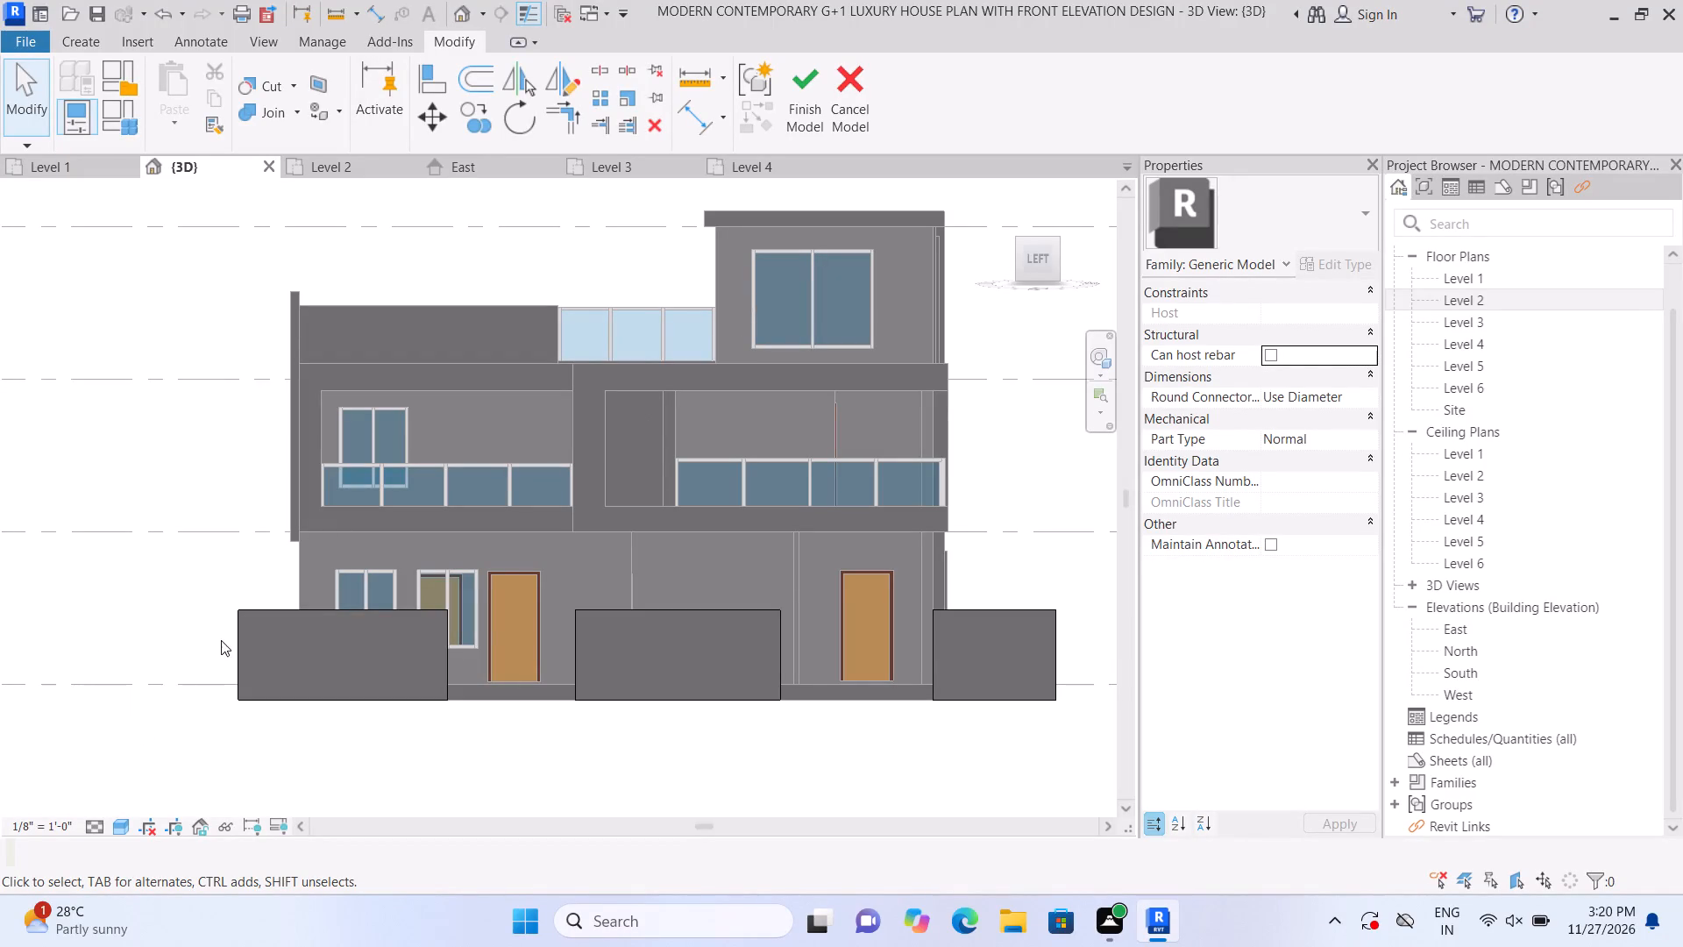
Sketch a full-height vertical strip extrusion on the front face of the long boundary block, at its outer end, and finish it.
middle_click_drag(152, 688, 231, 741)
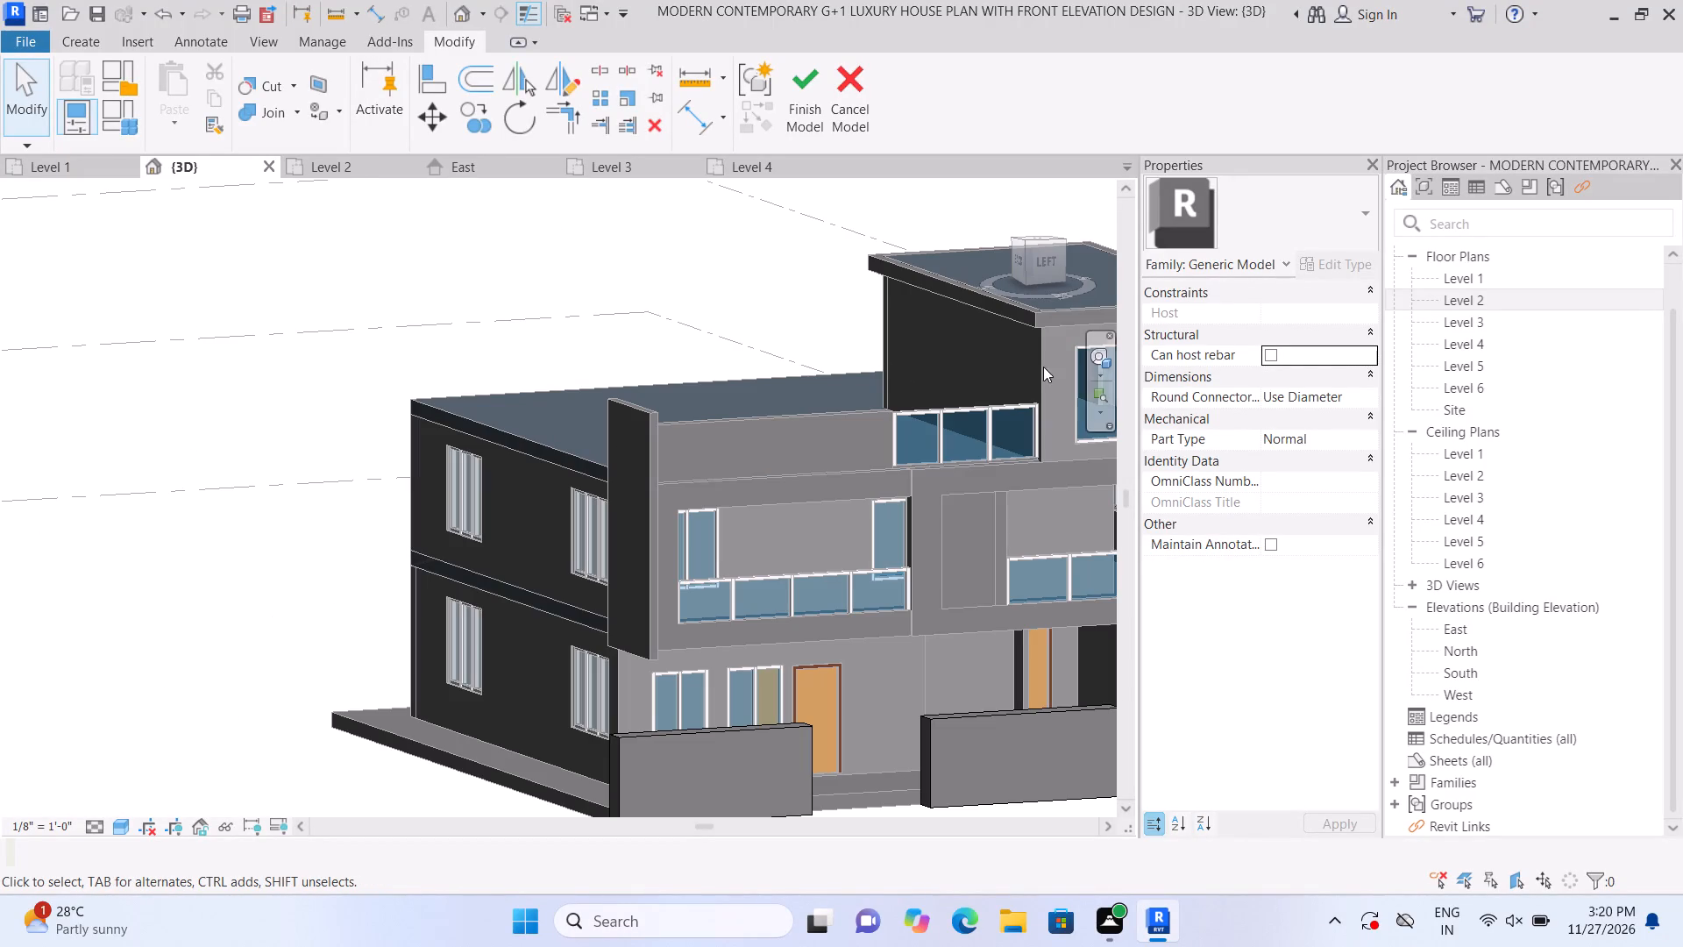
left_click(1055, 260)
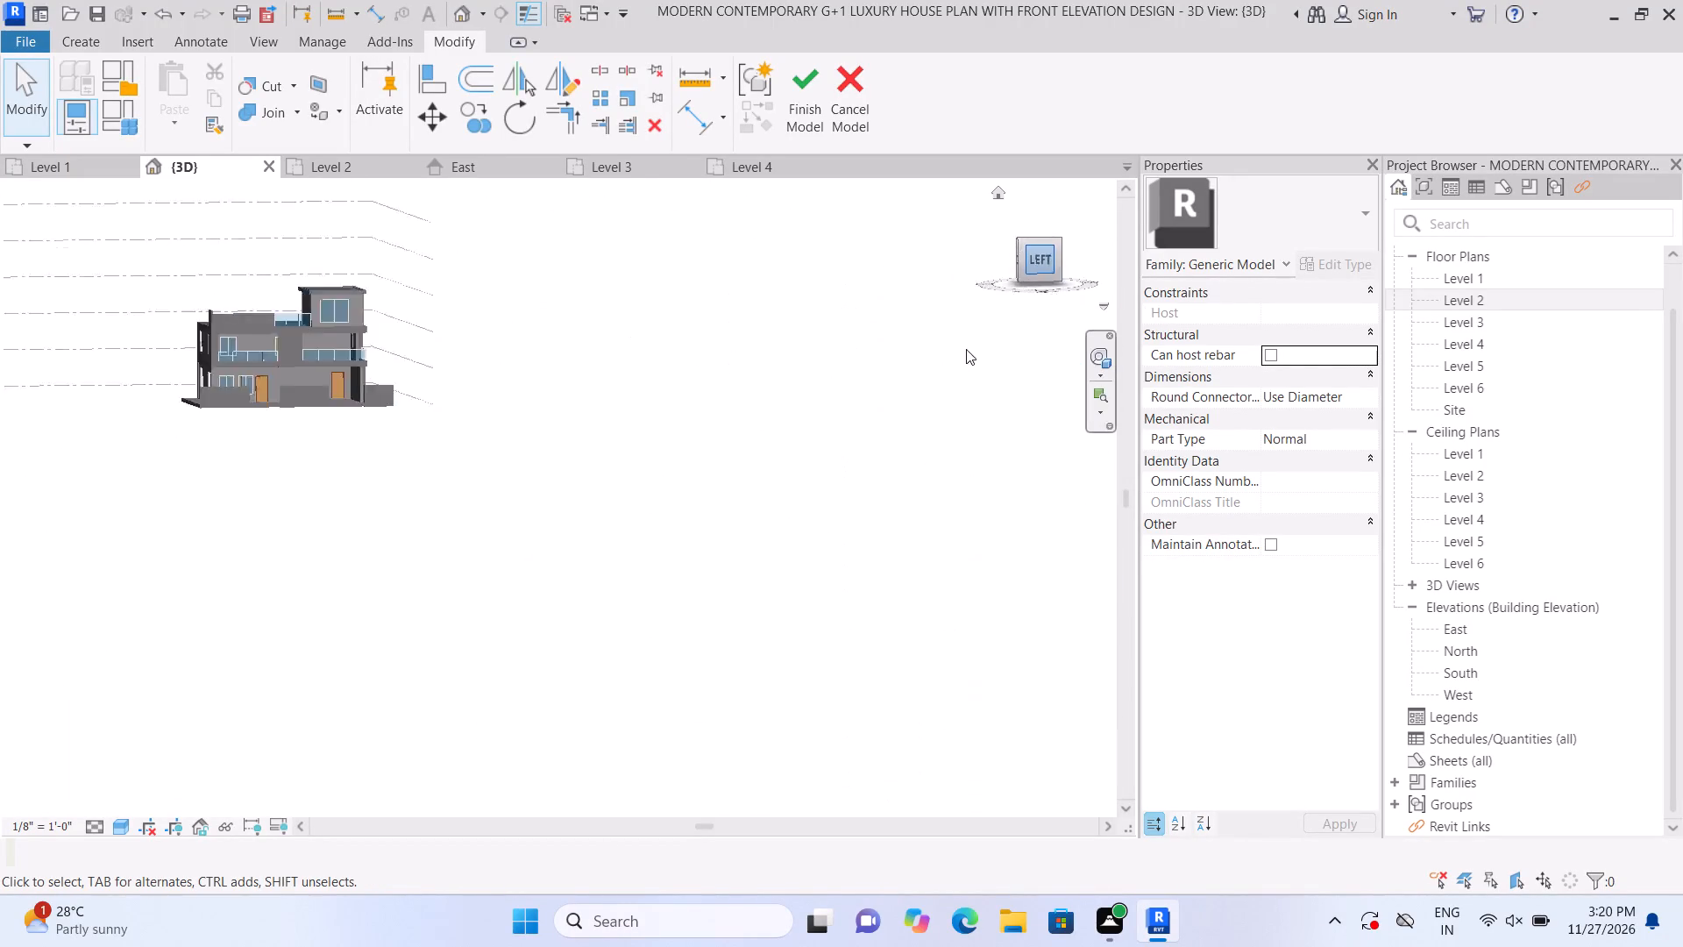
scroll(297, 335, "up", 2)
scroll(512, 554, "up", 10)
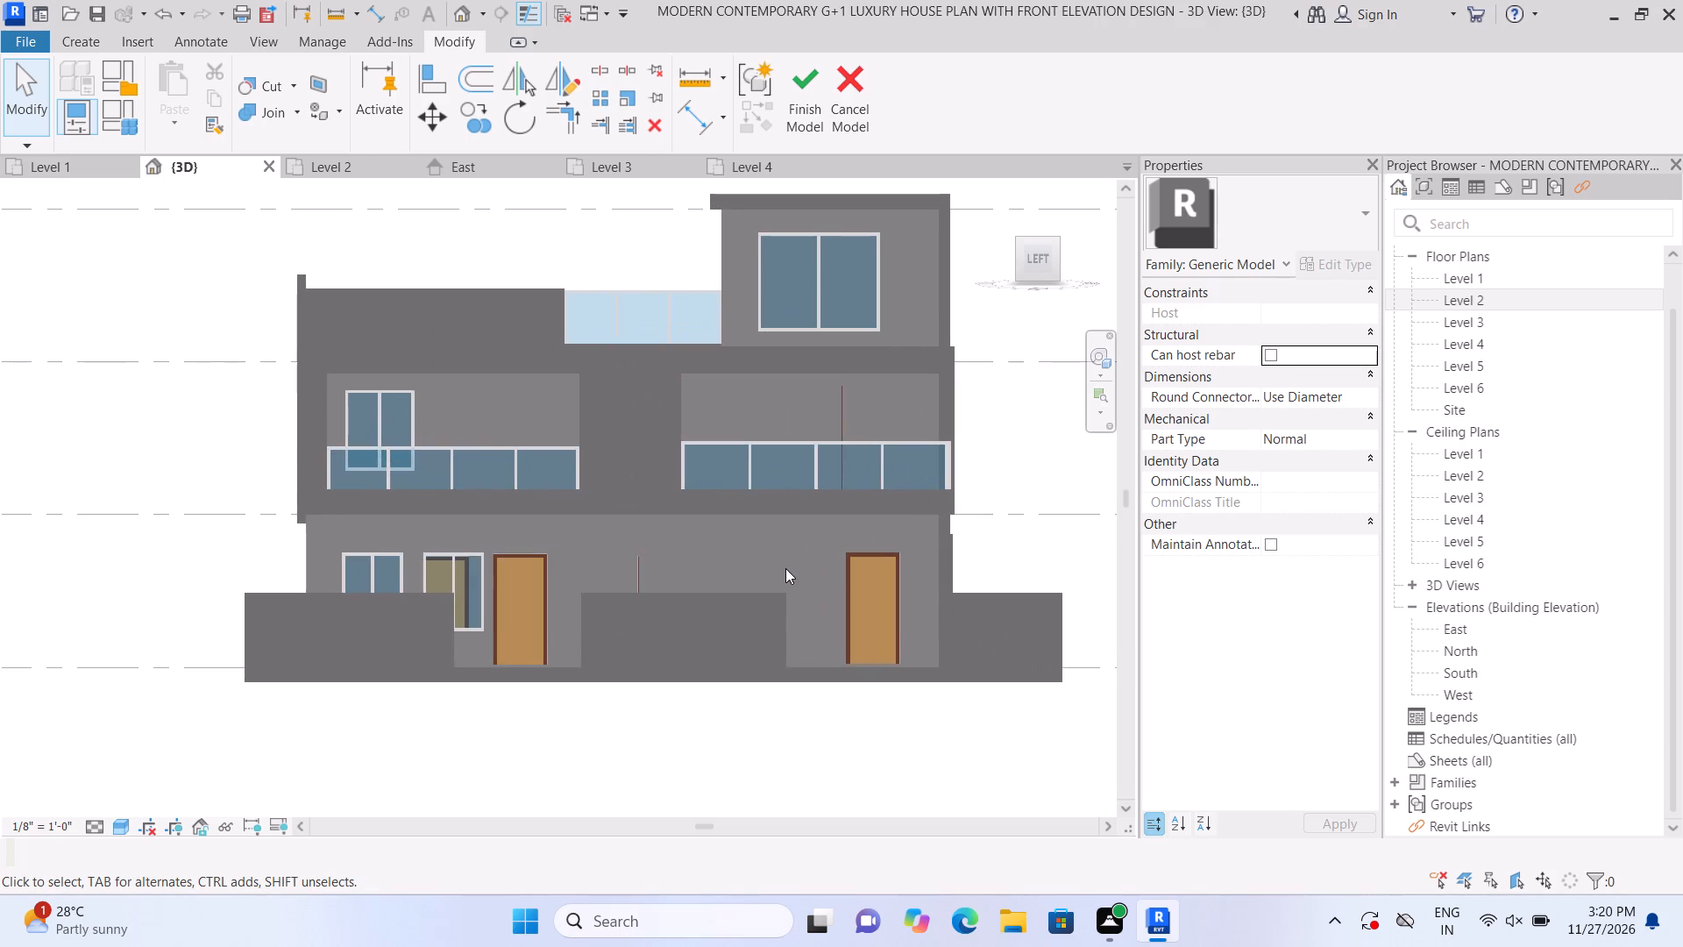
left_click(75, 43)
left_click(191, 81)
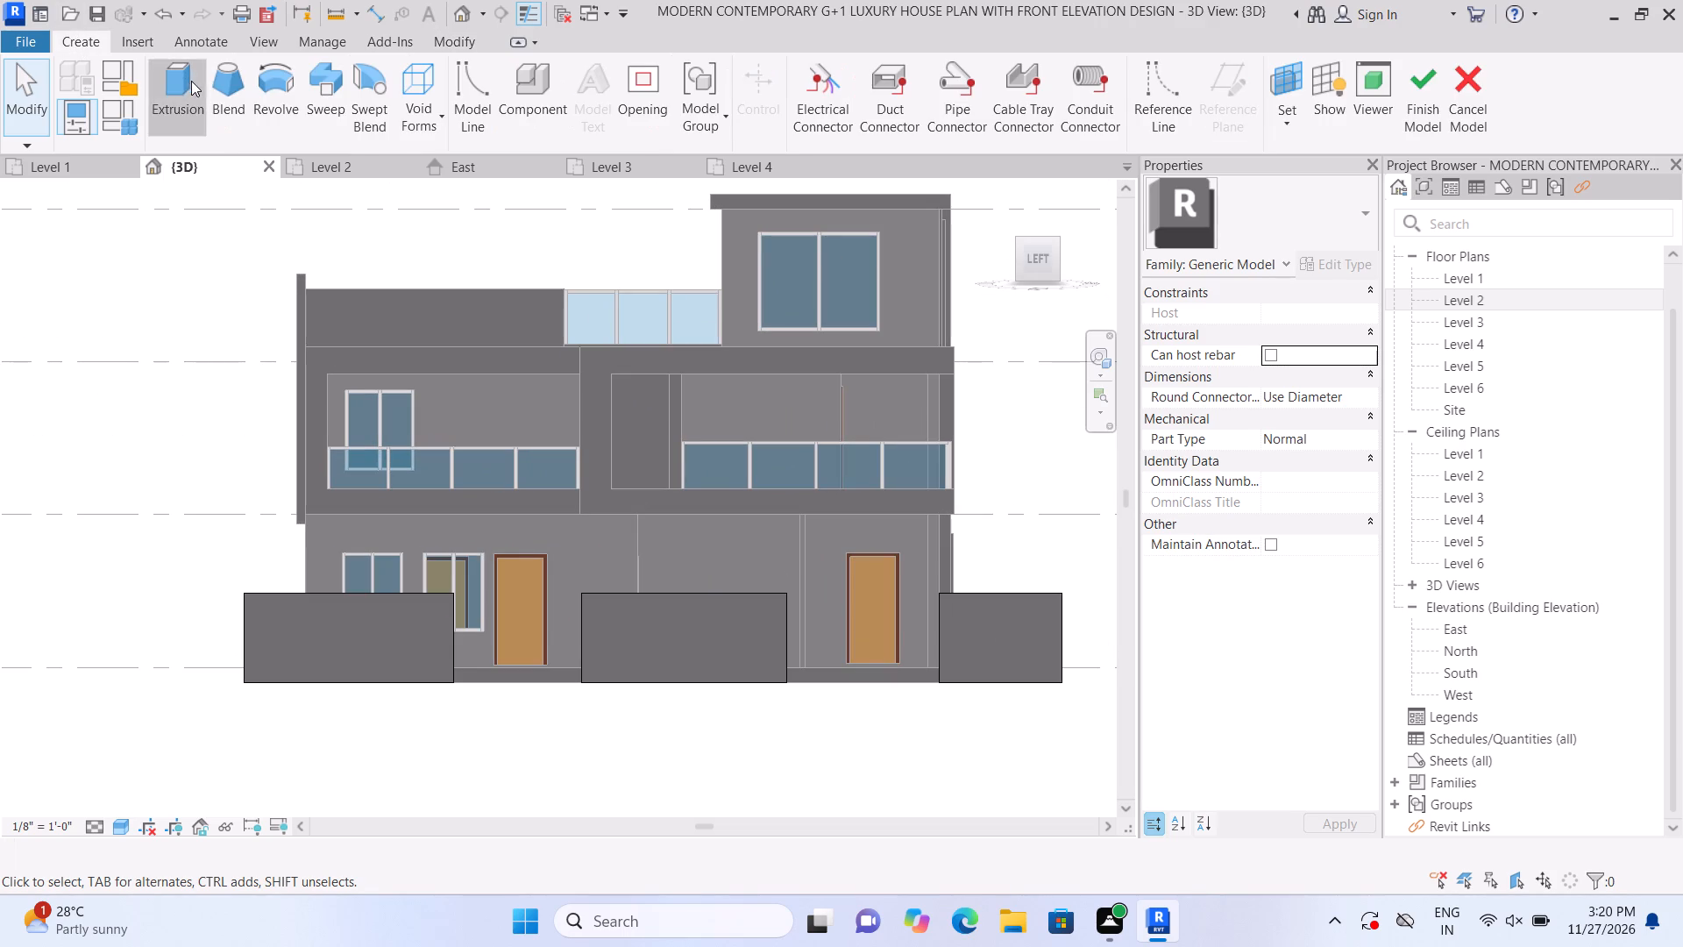
left_click(1123, 124)
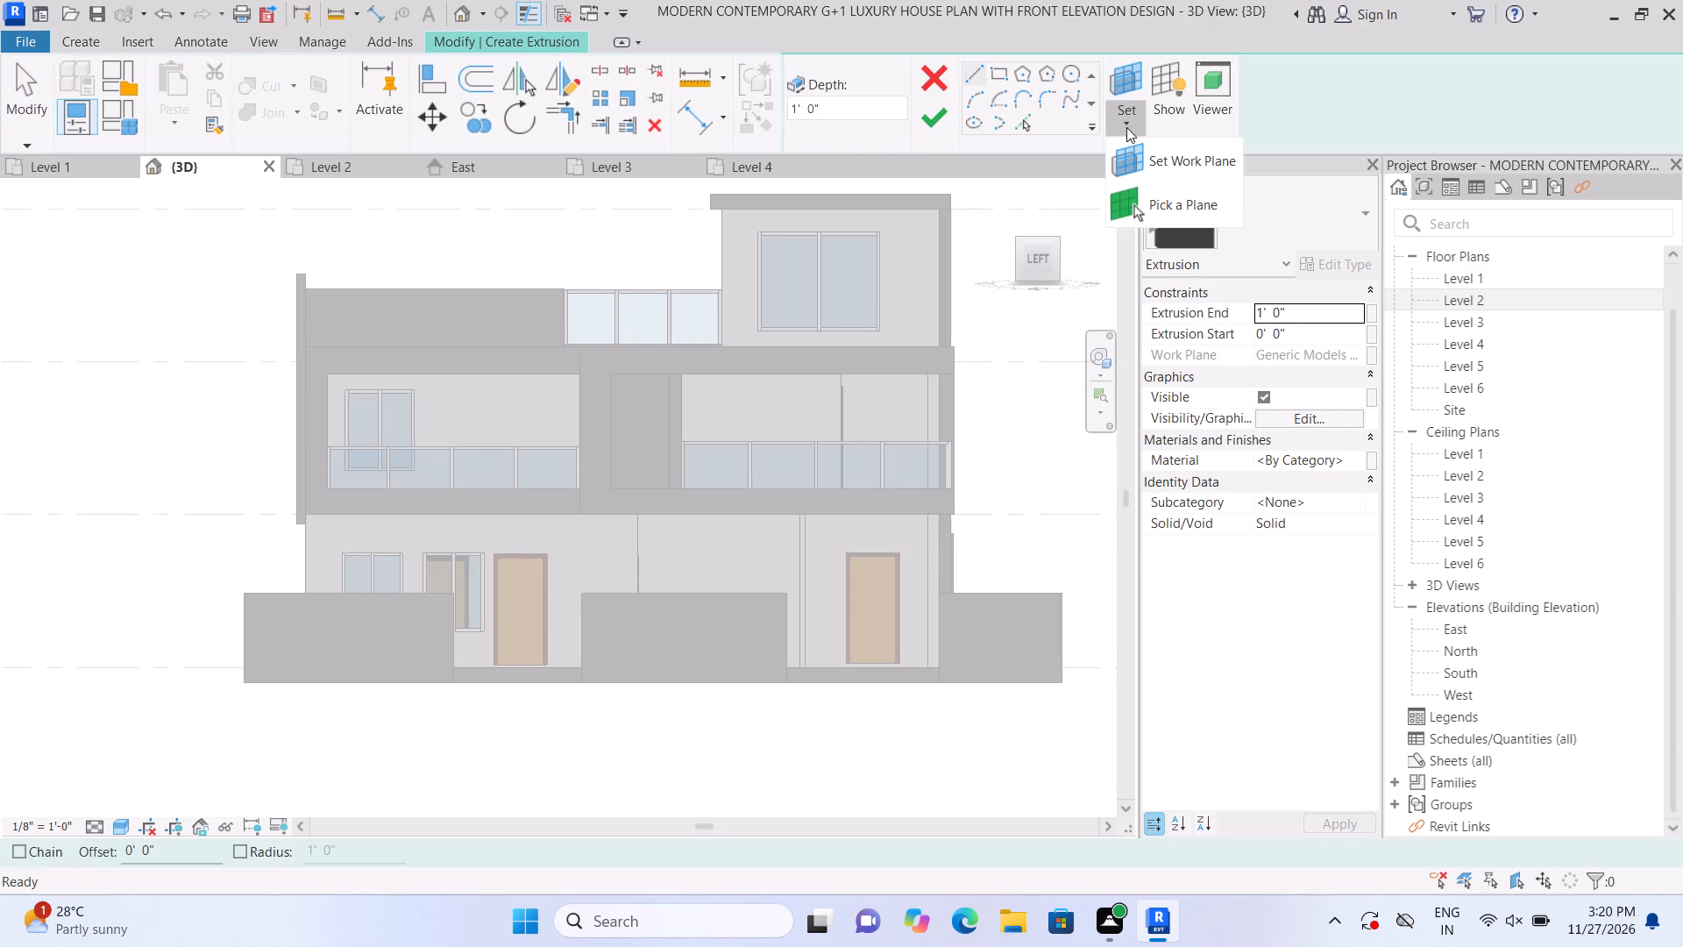
left_click_drag(1141, 197, 1151, 199)
left_click(393, 643)
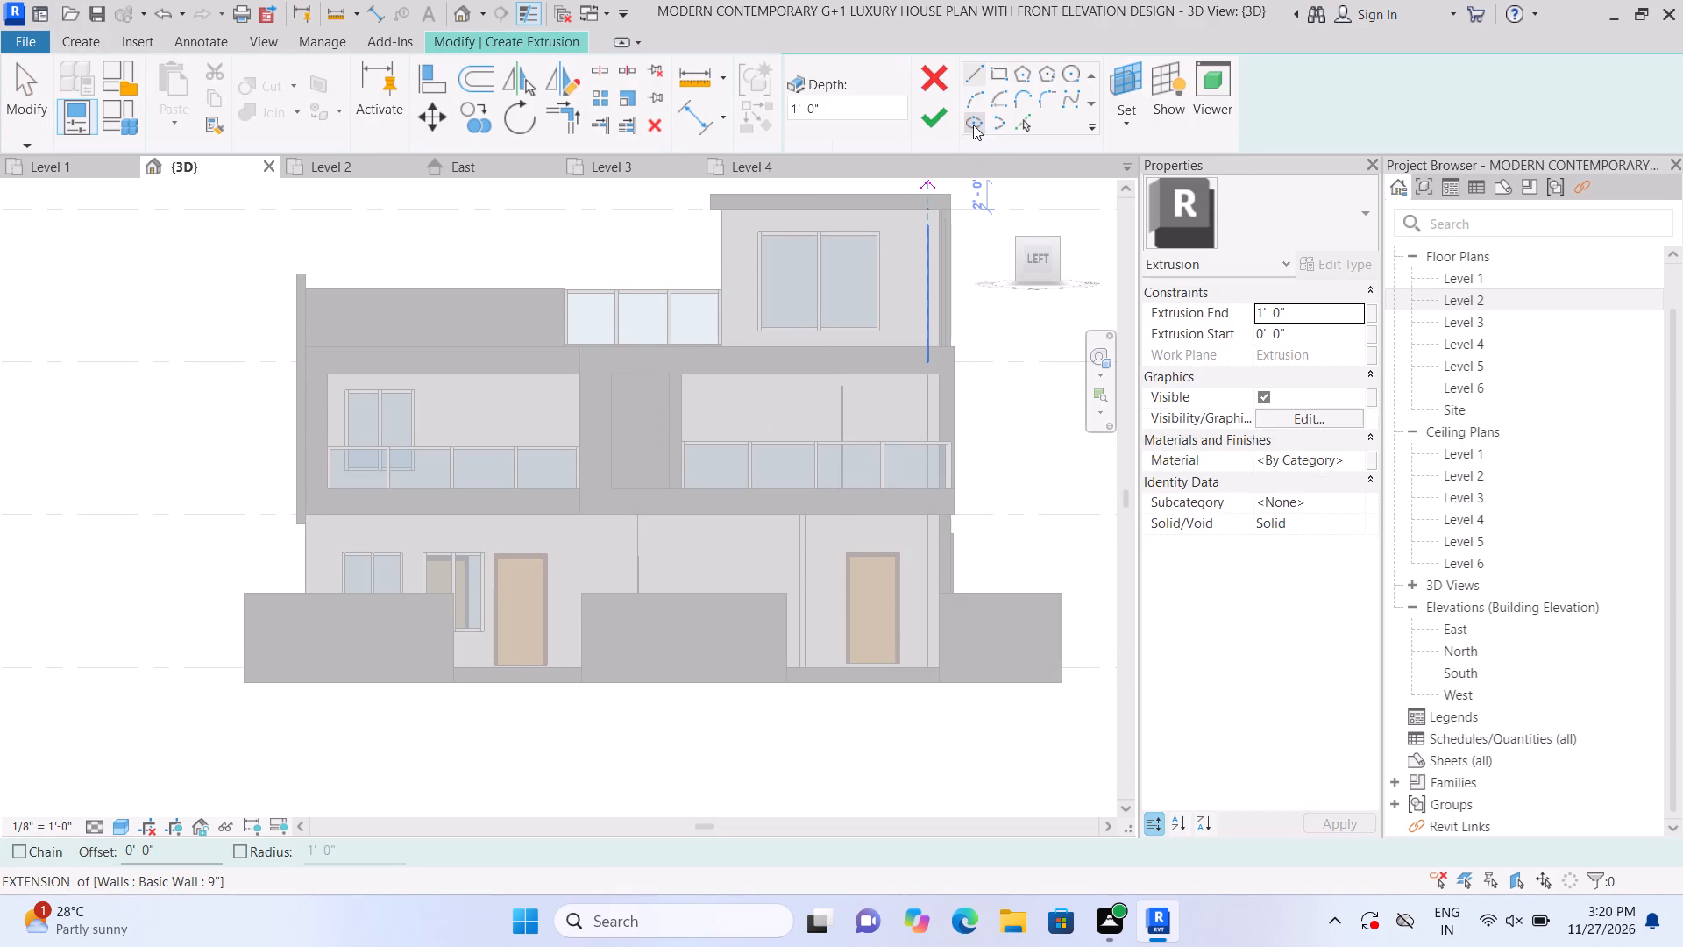
double_click(990, 77)
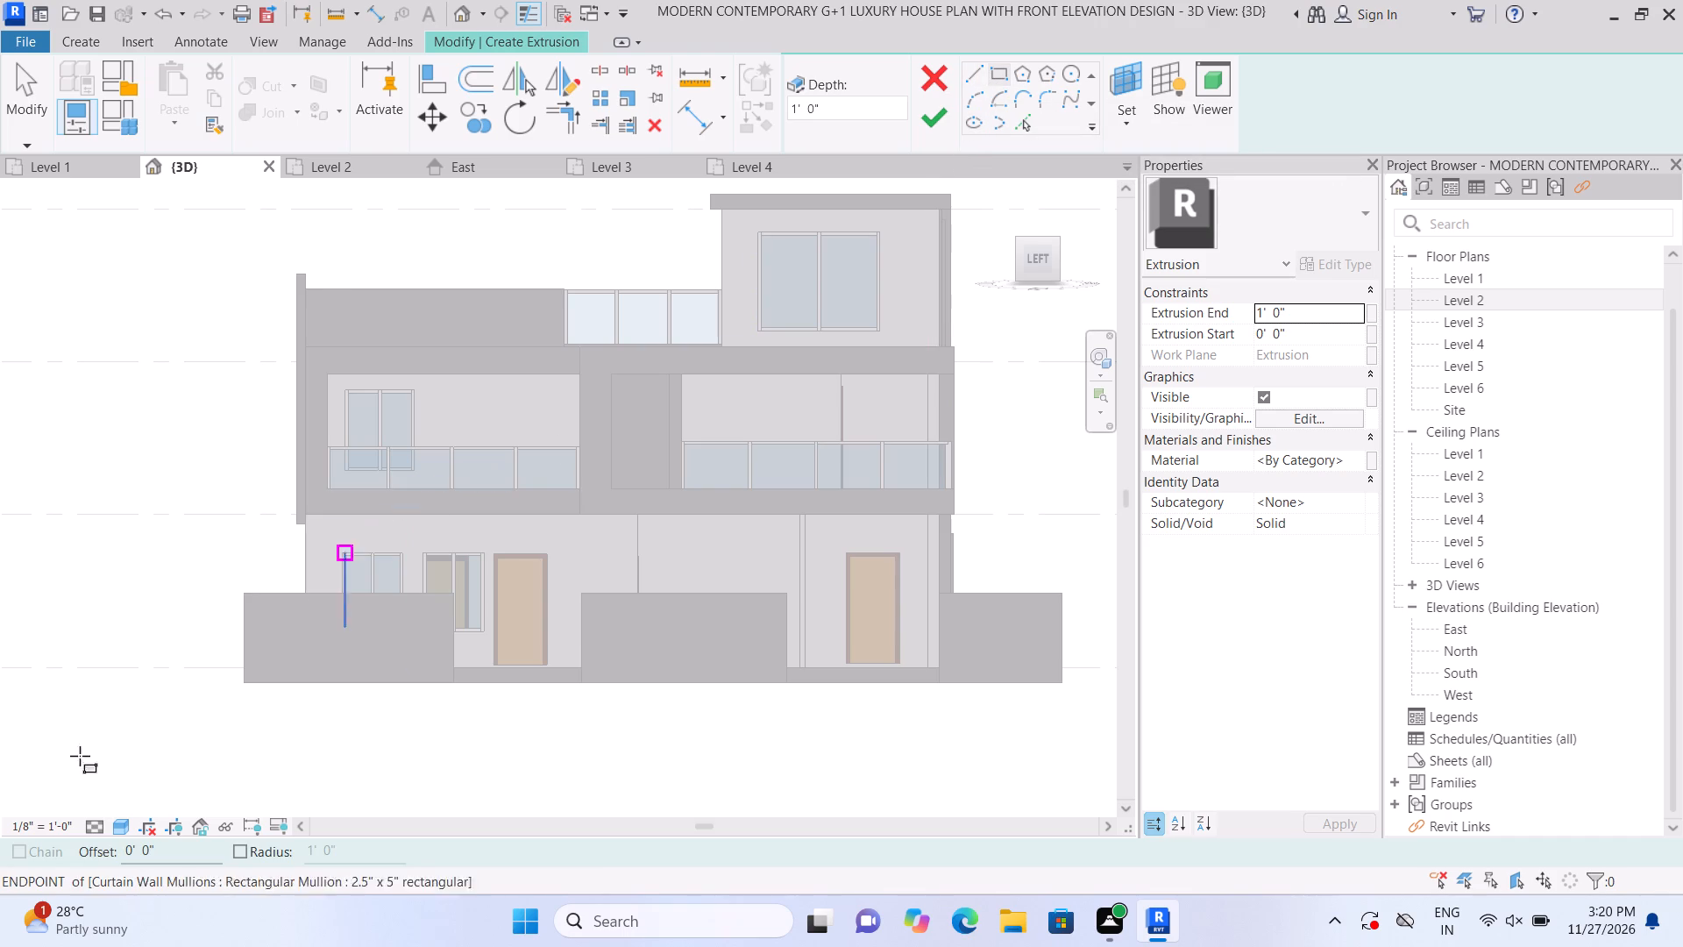
scroll(108, 759, "up", 1)
scroll(312, 555, "up", 3)
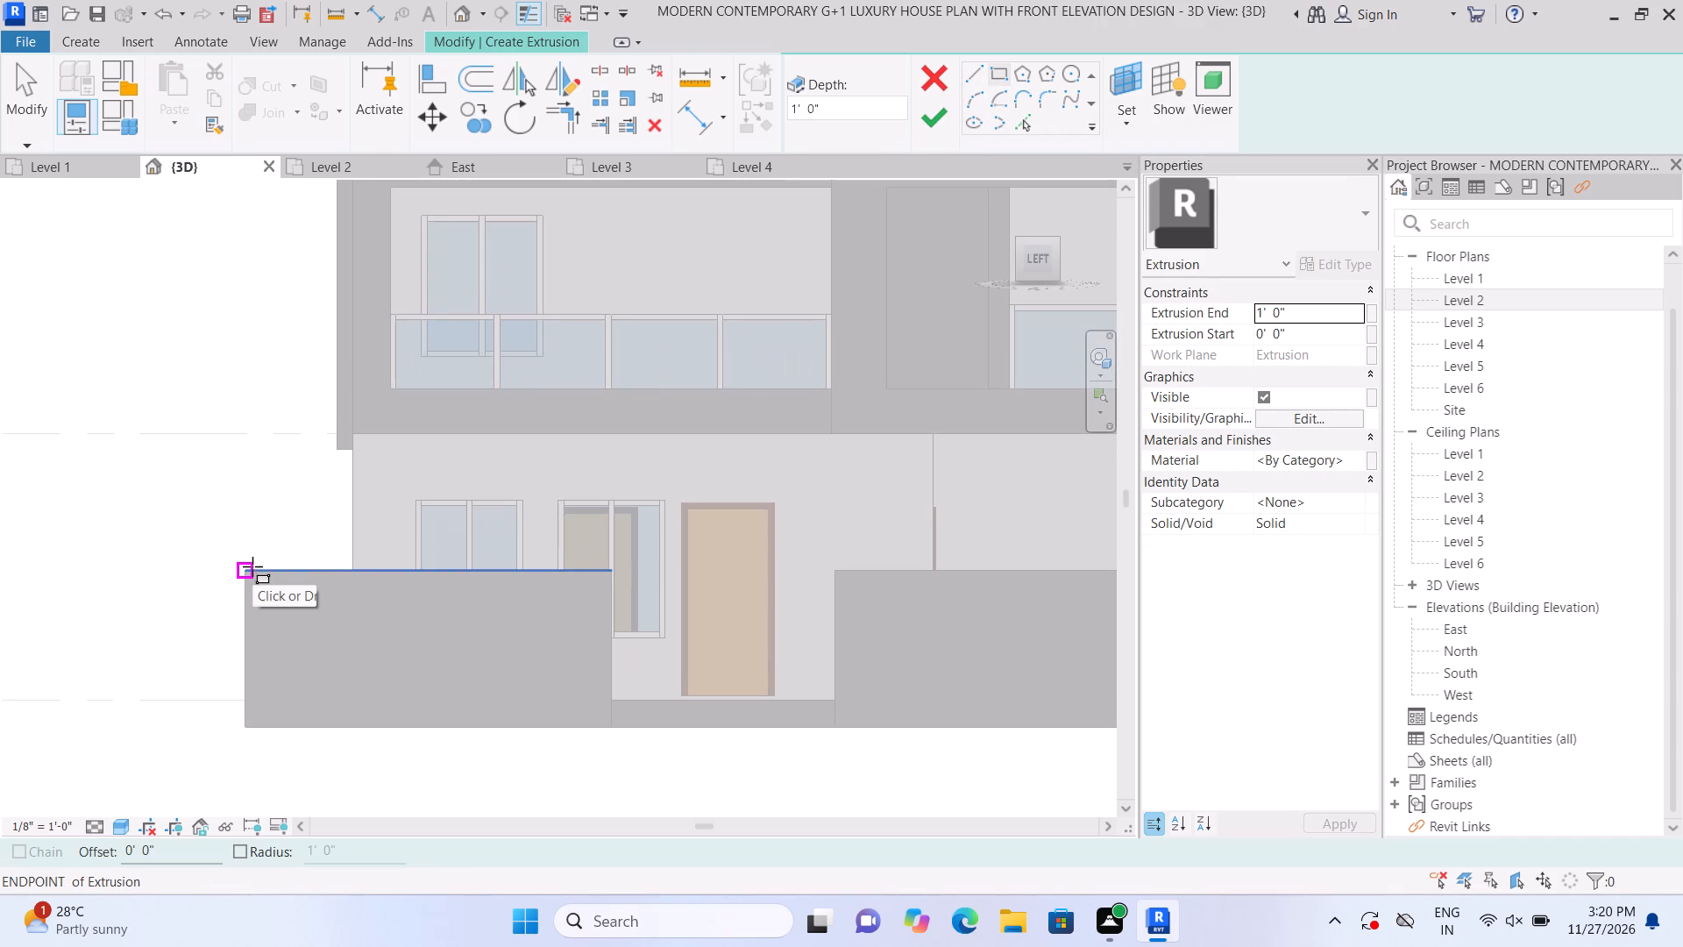
left_click(252, 566)
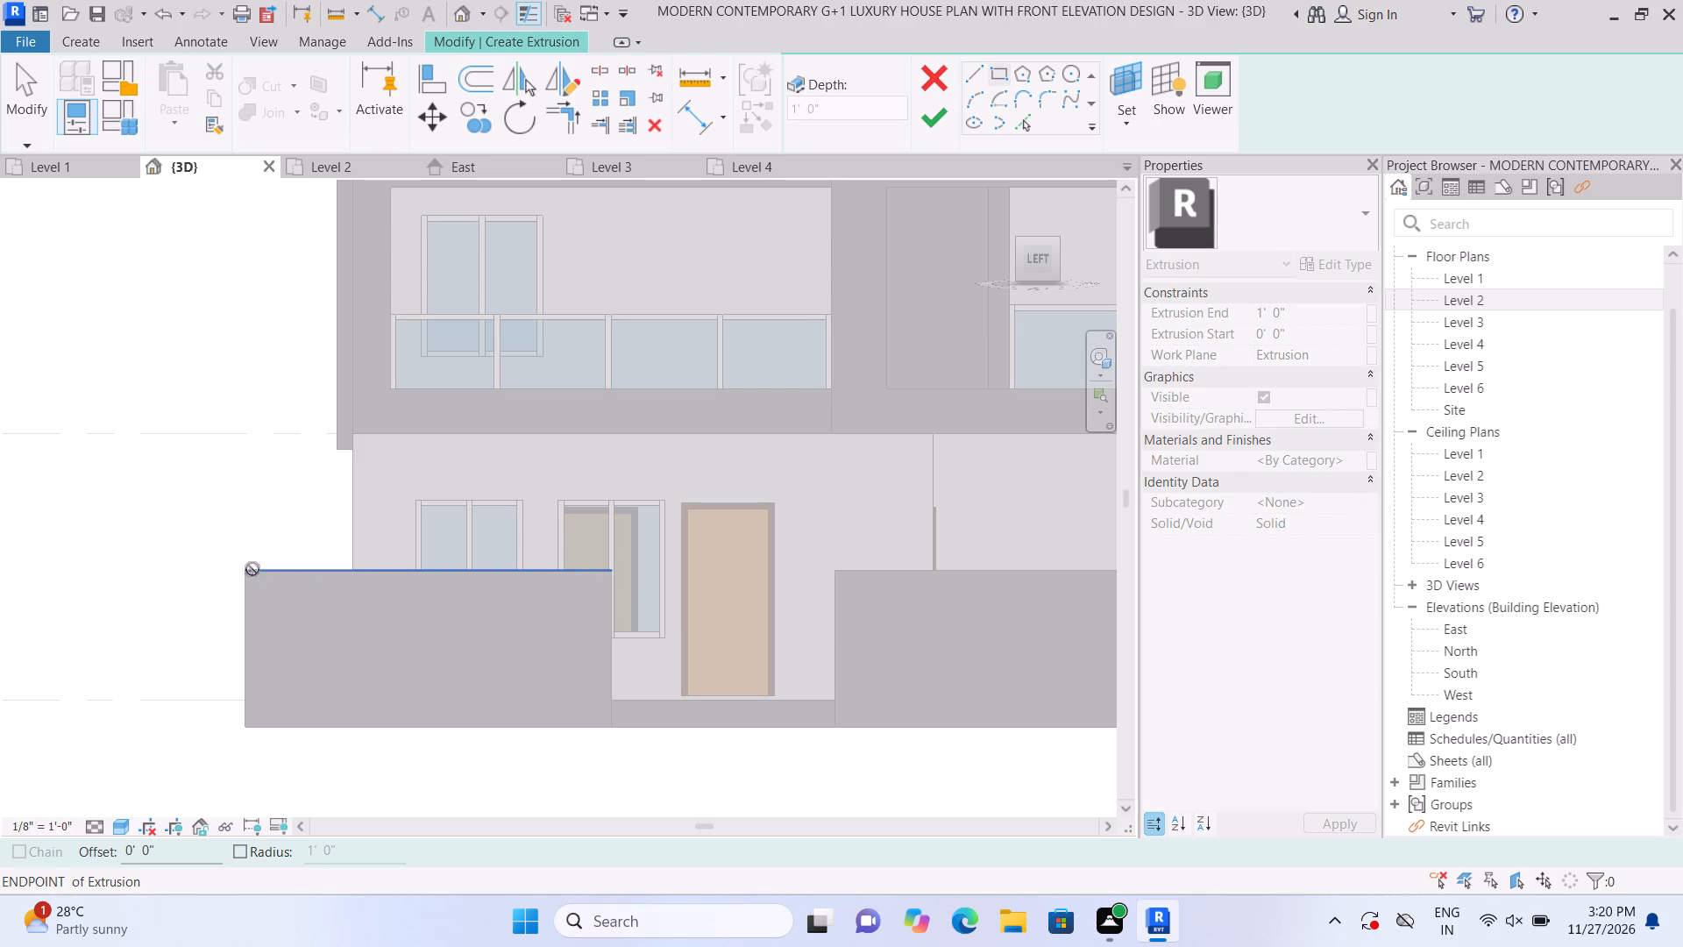
double_click(280, 728)
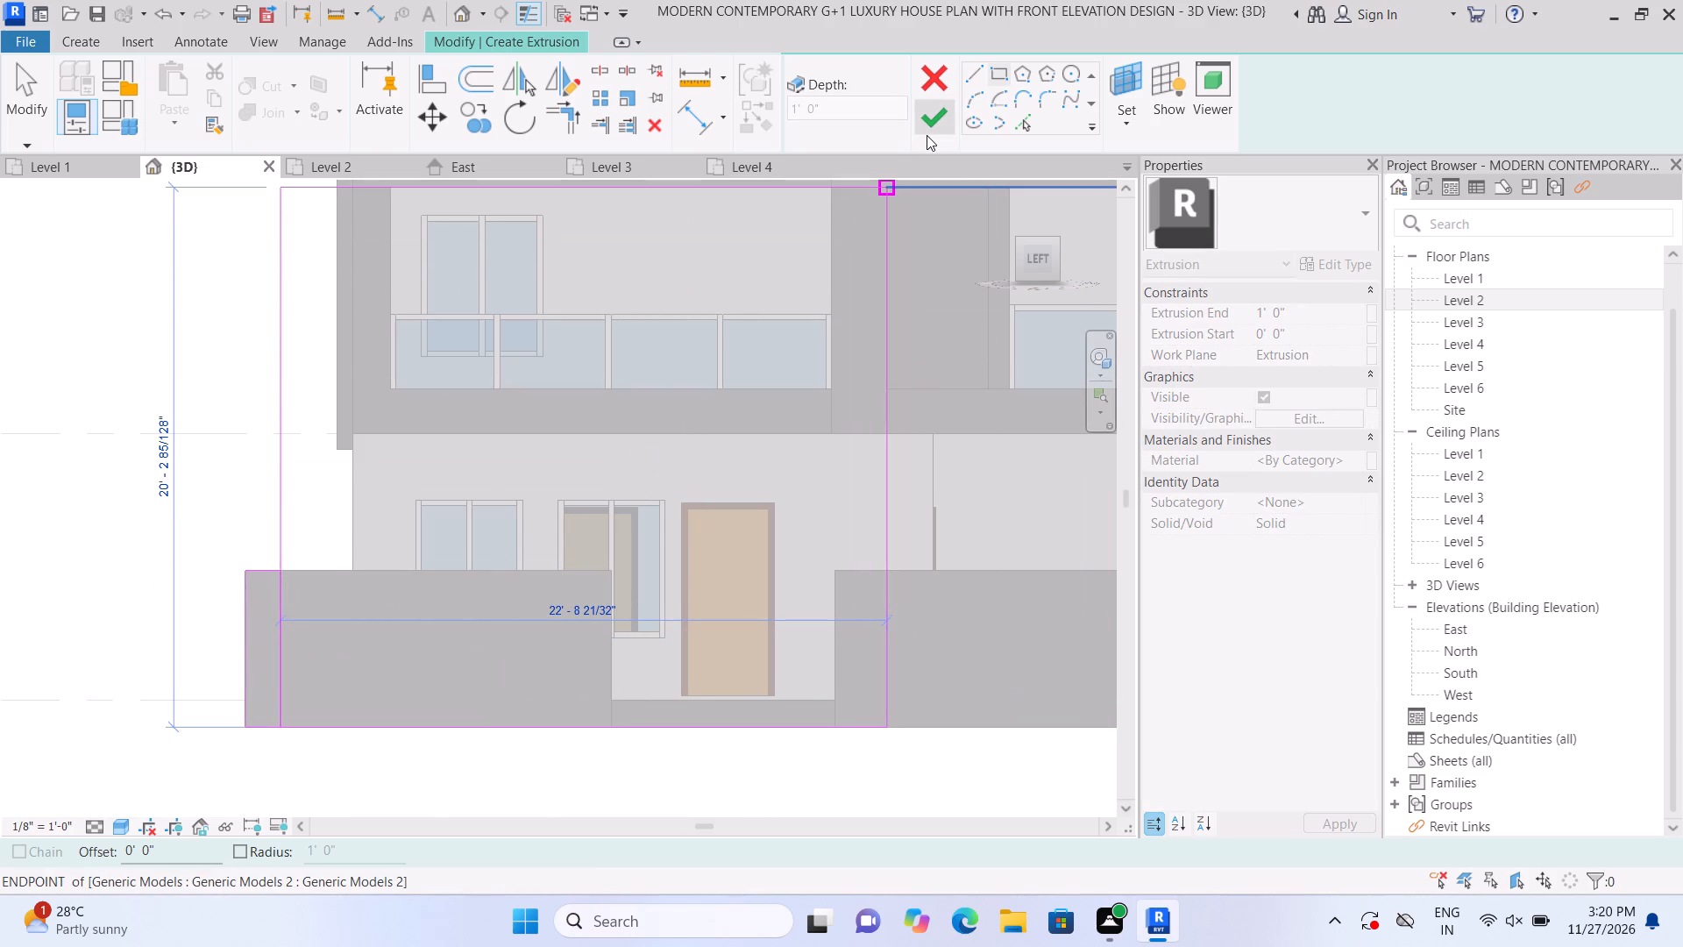
double_click(947, 110)
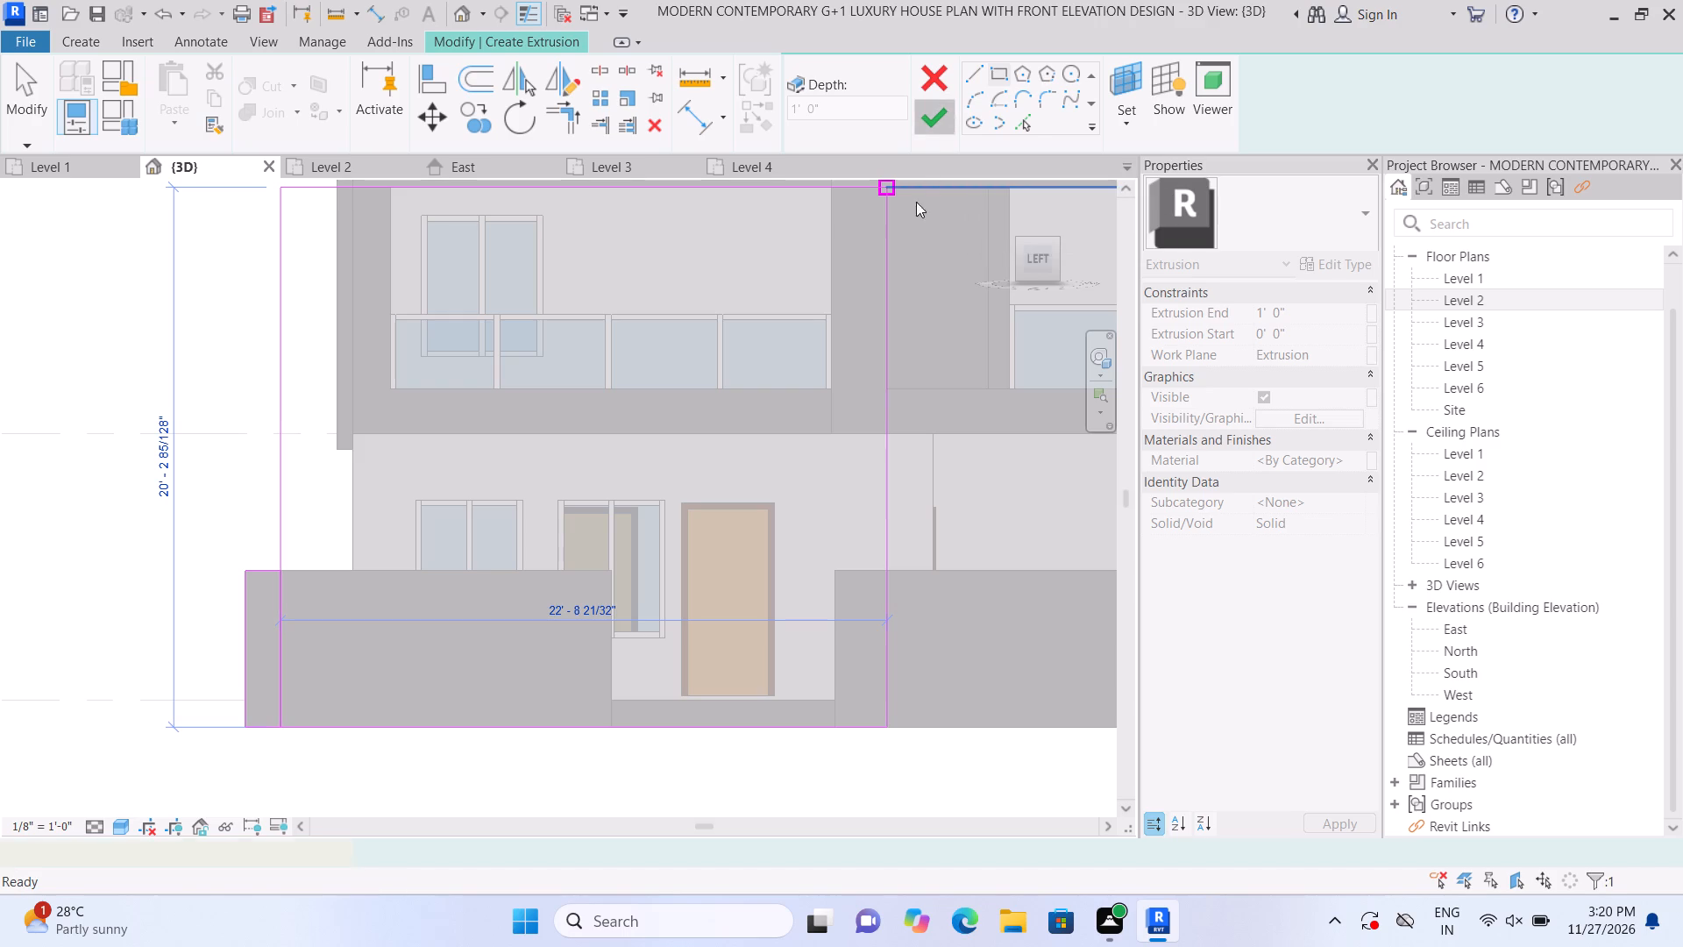
Set the vertical strip's extrusion end to 9" and deselect it.
left_click(1298, 310)
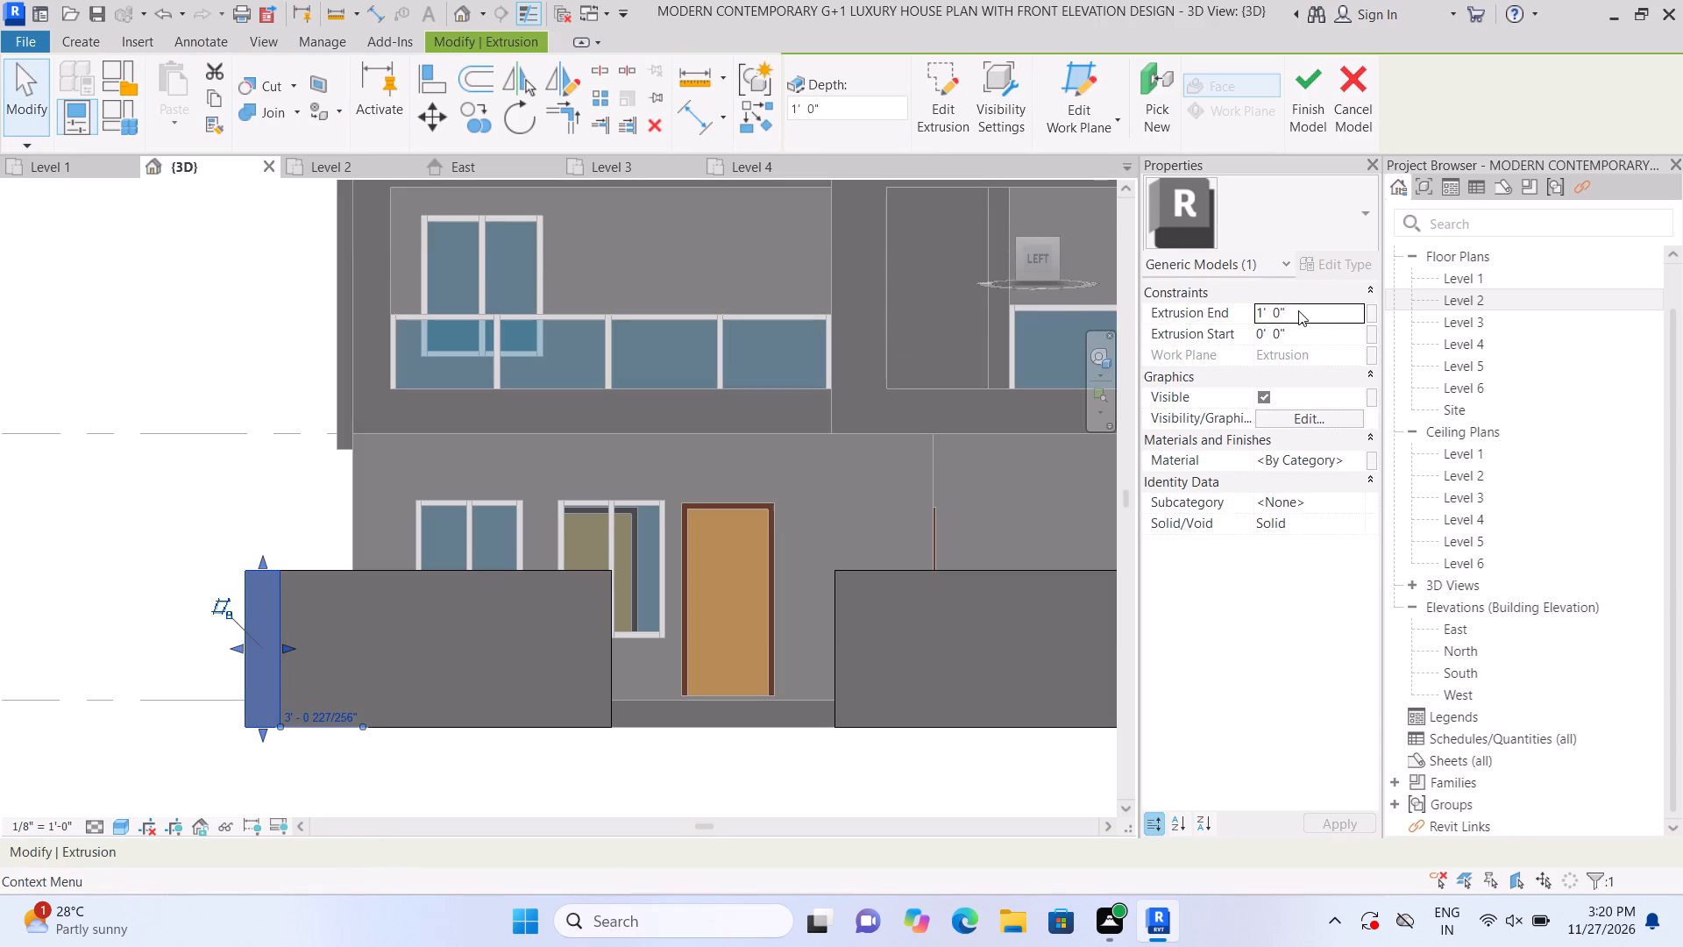
key("BackSpace")
type("9\"")
key("Return")
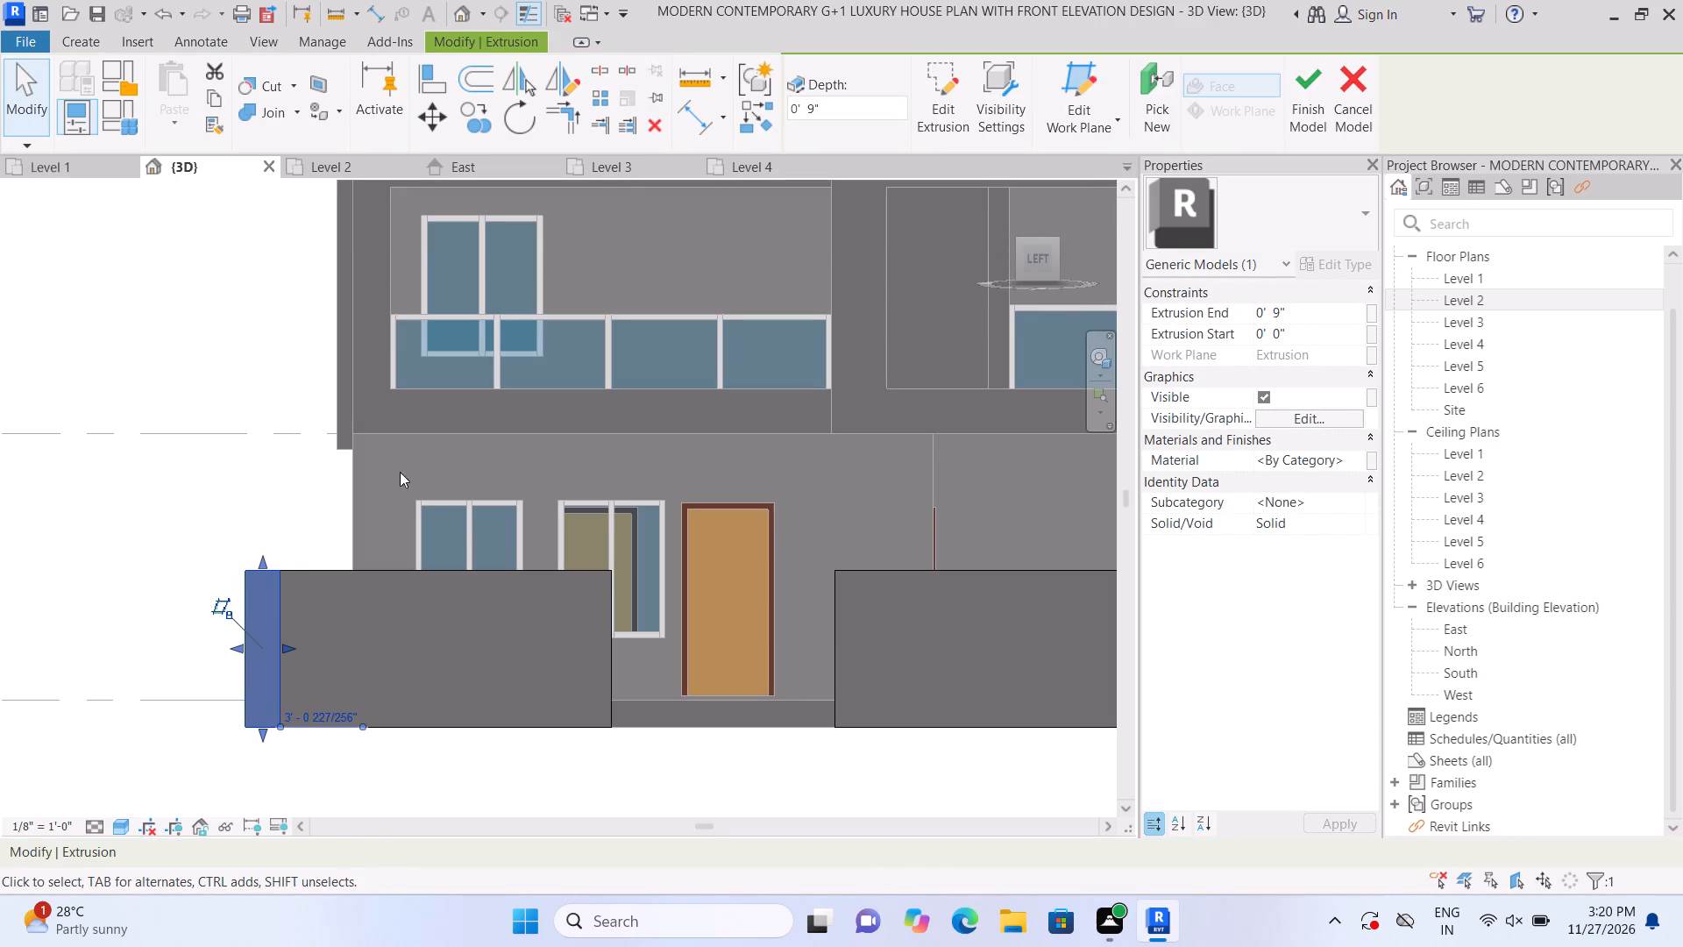
left_click(231, 349)
Sketch a rectangular extrusion profile about 12'-4 3/4" by 11 9/16" along the long block's top edge, from the vertical strip to the inner end.
left_click(88, 46)
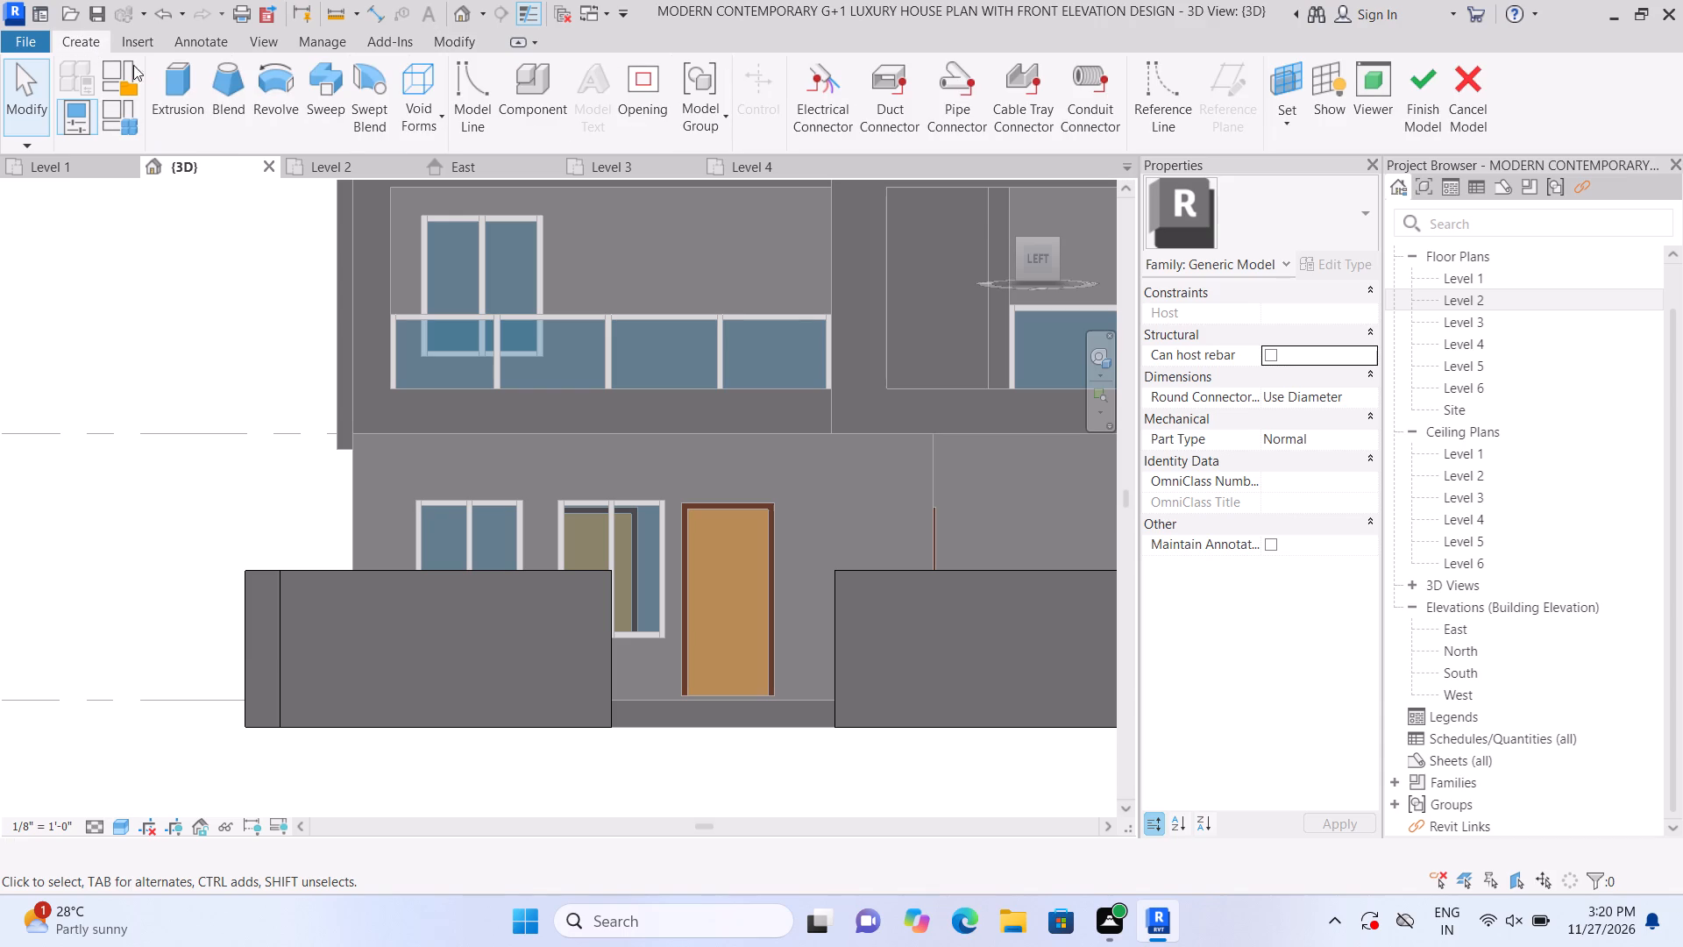
left_click(180, 111)
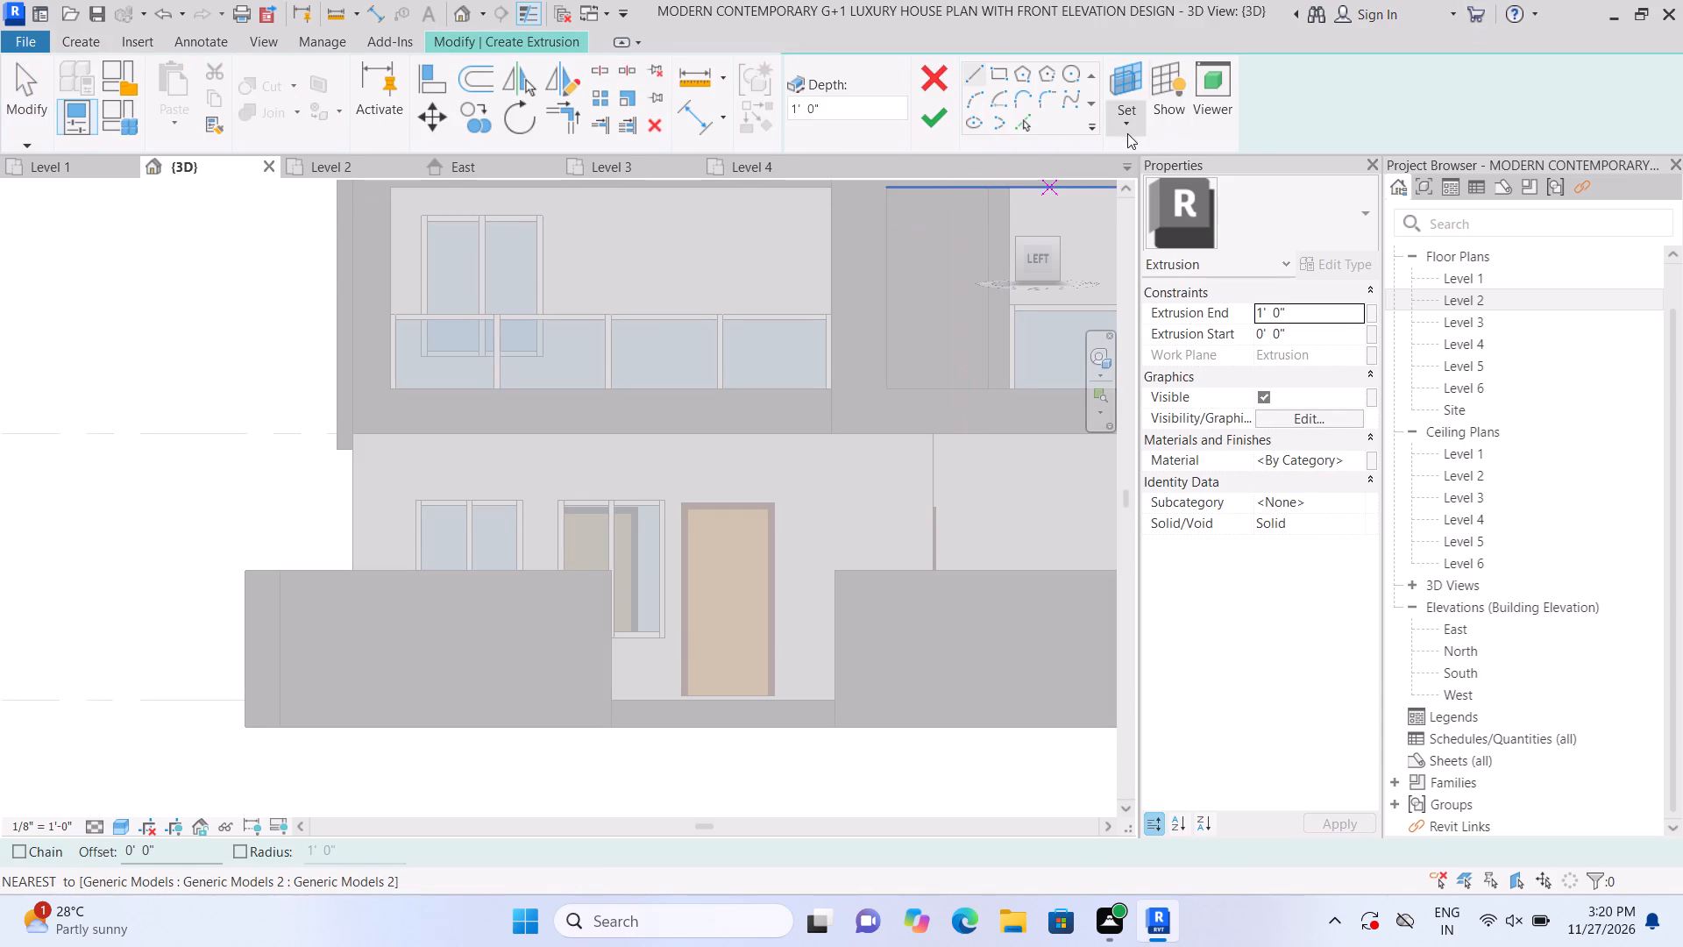
double_click(1127, 126)
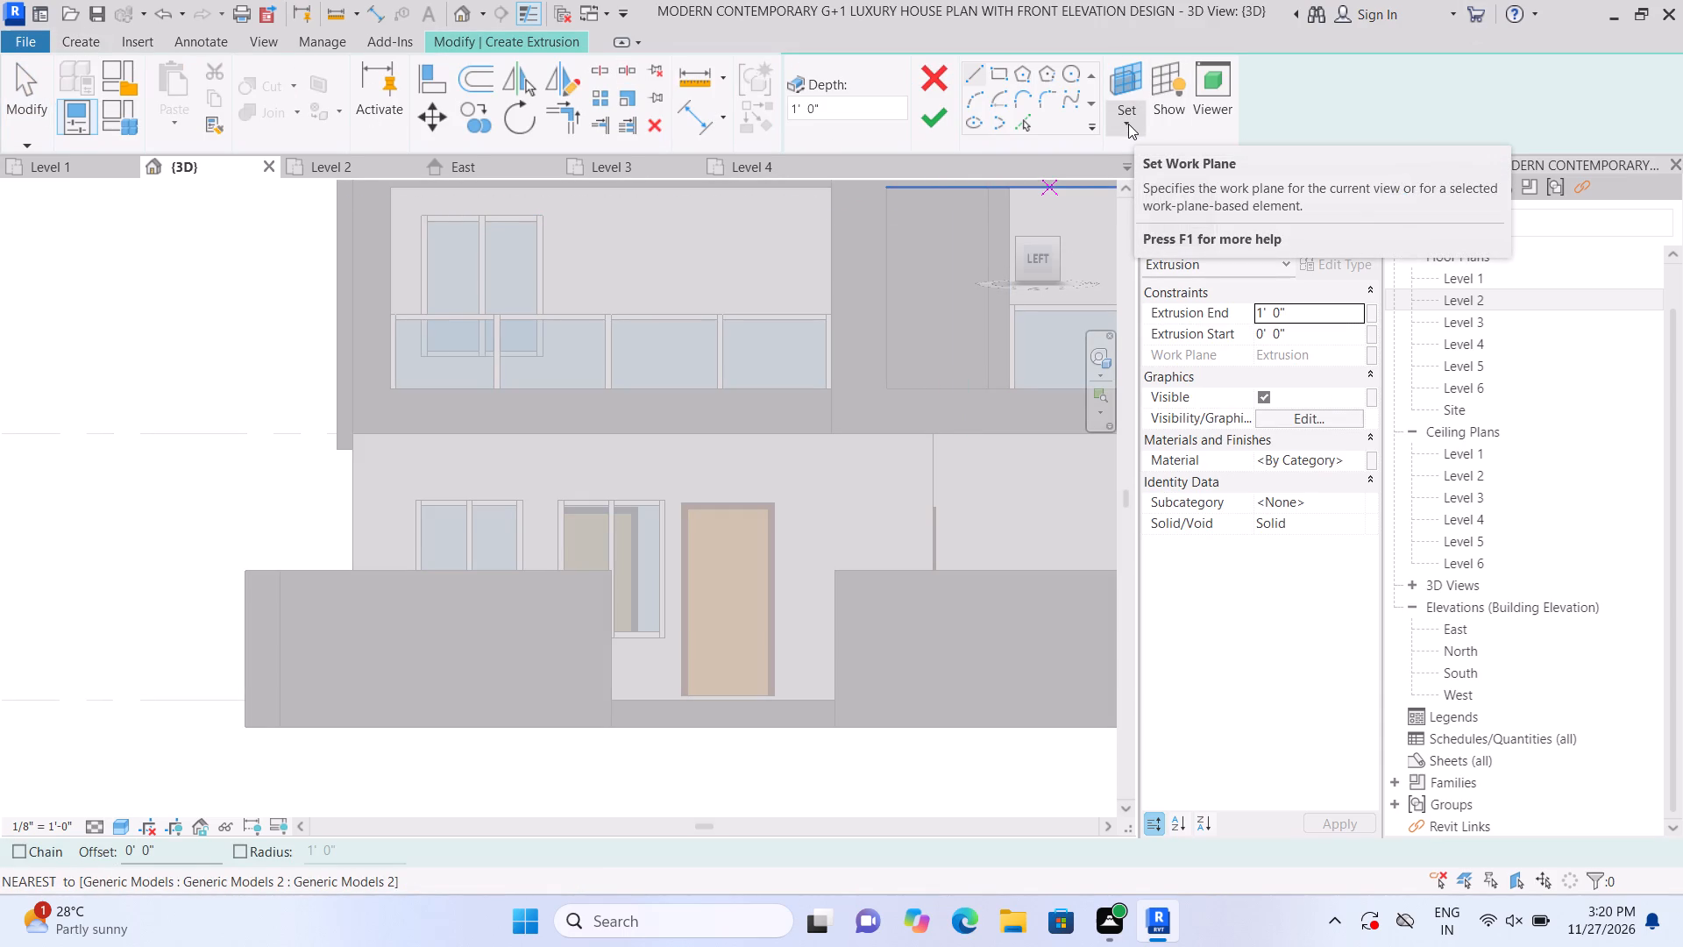
left_click(1131, 118)
left_click(1154, 187)
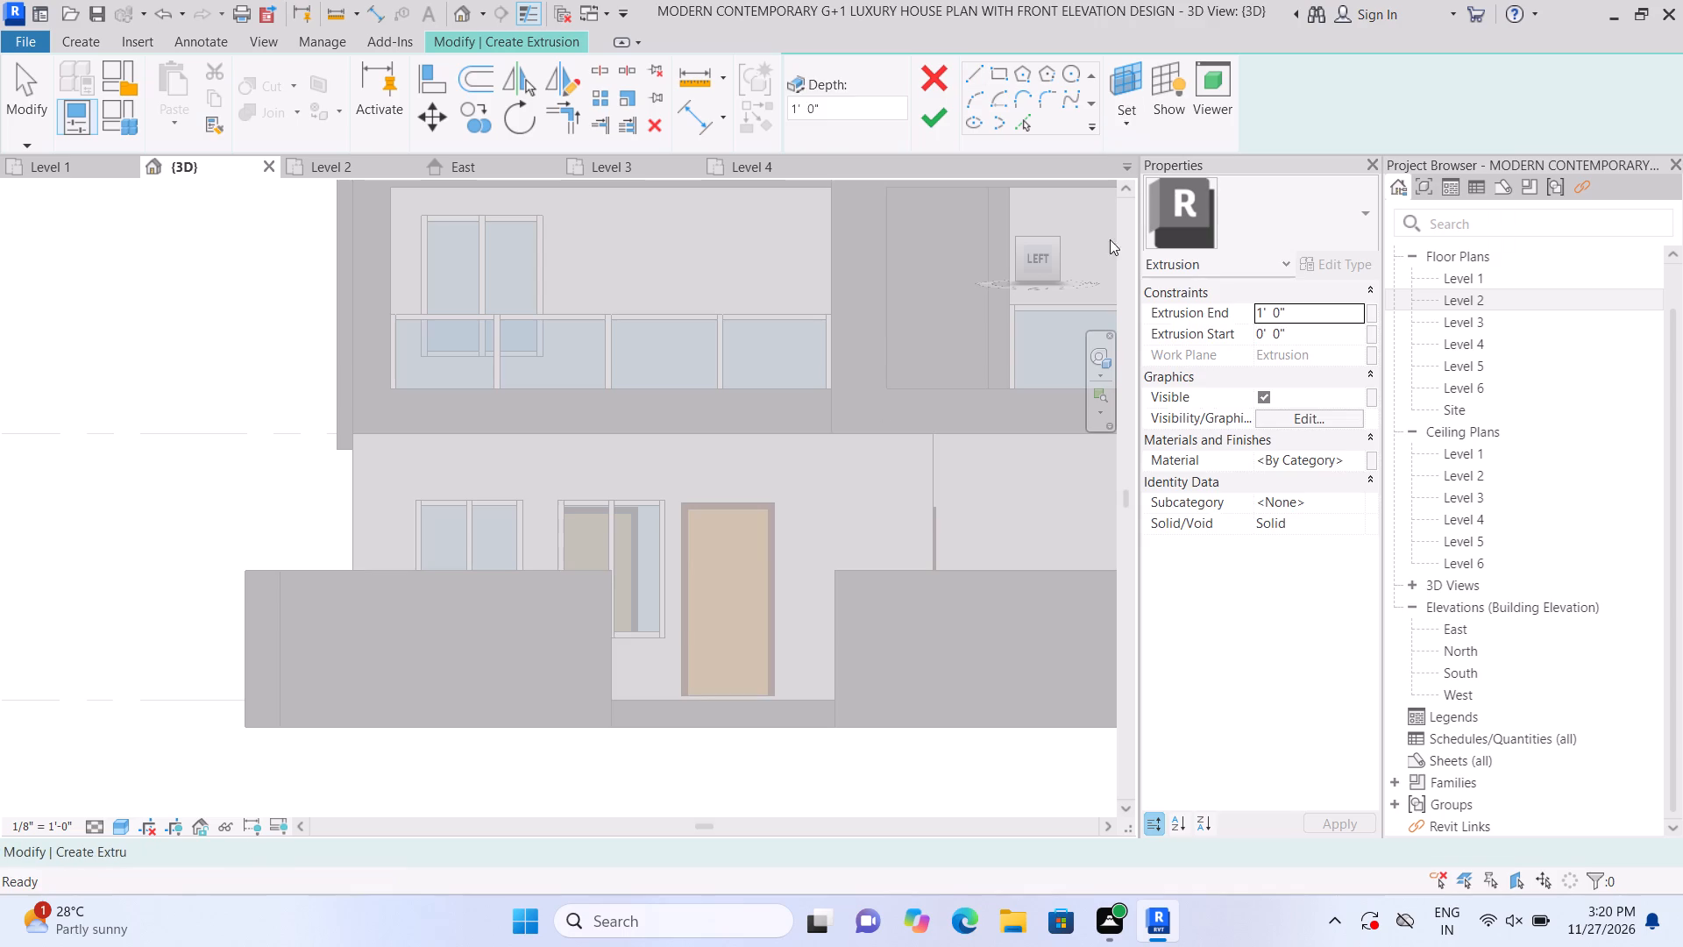
double_click(570, 644)
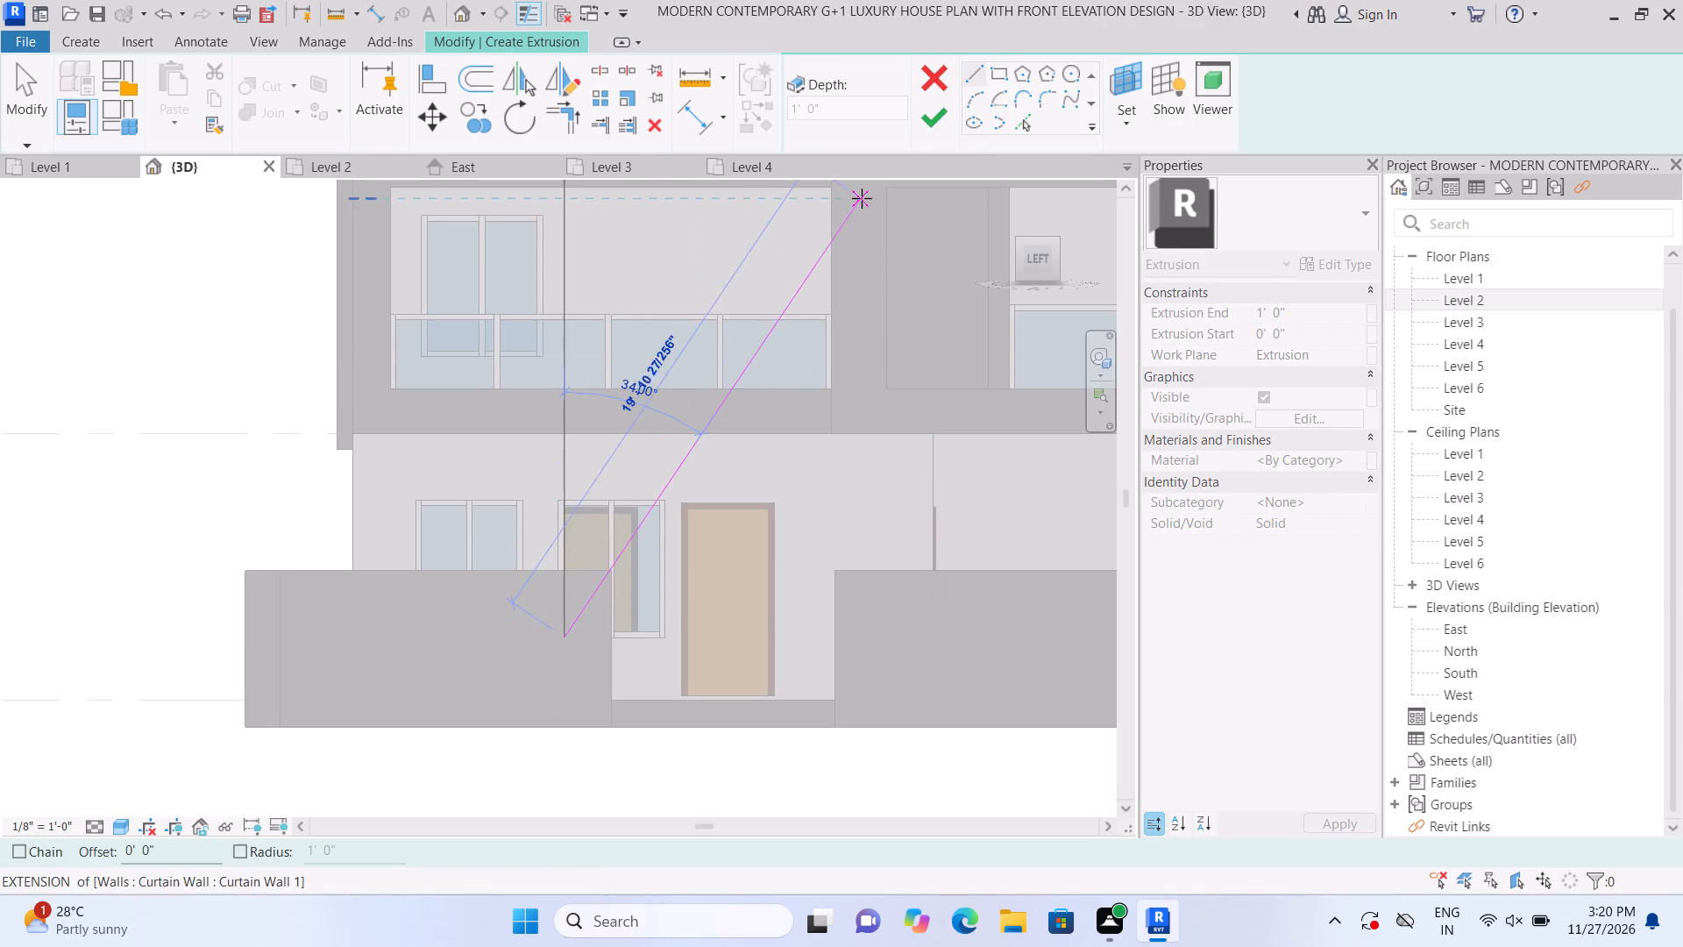
left_click(1002, 72)
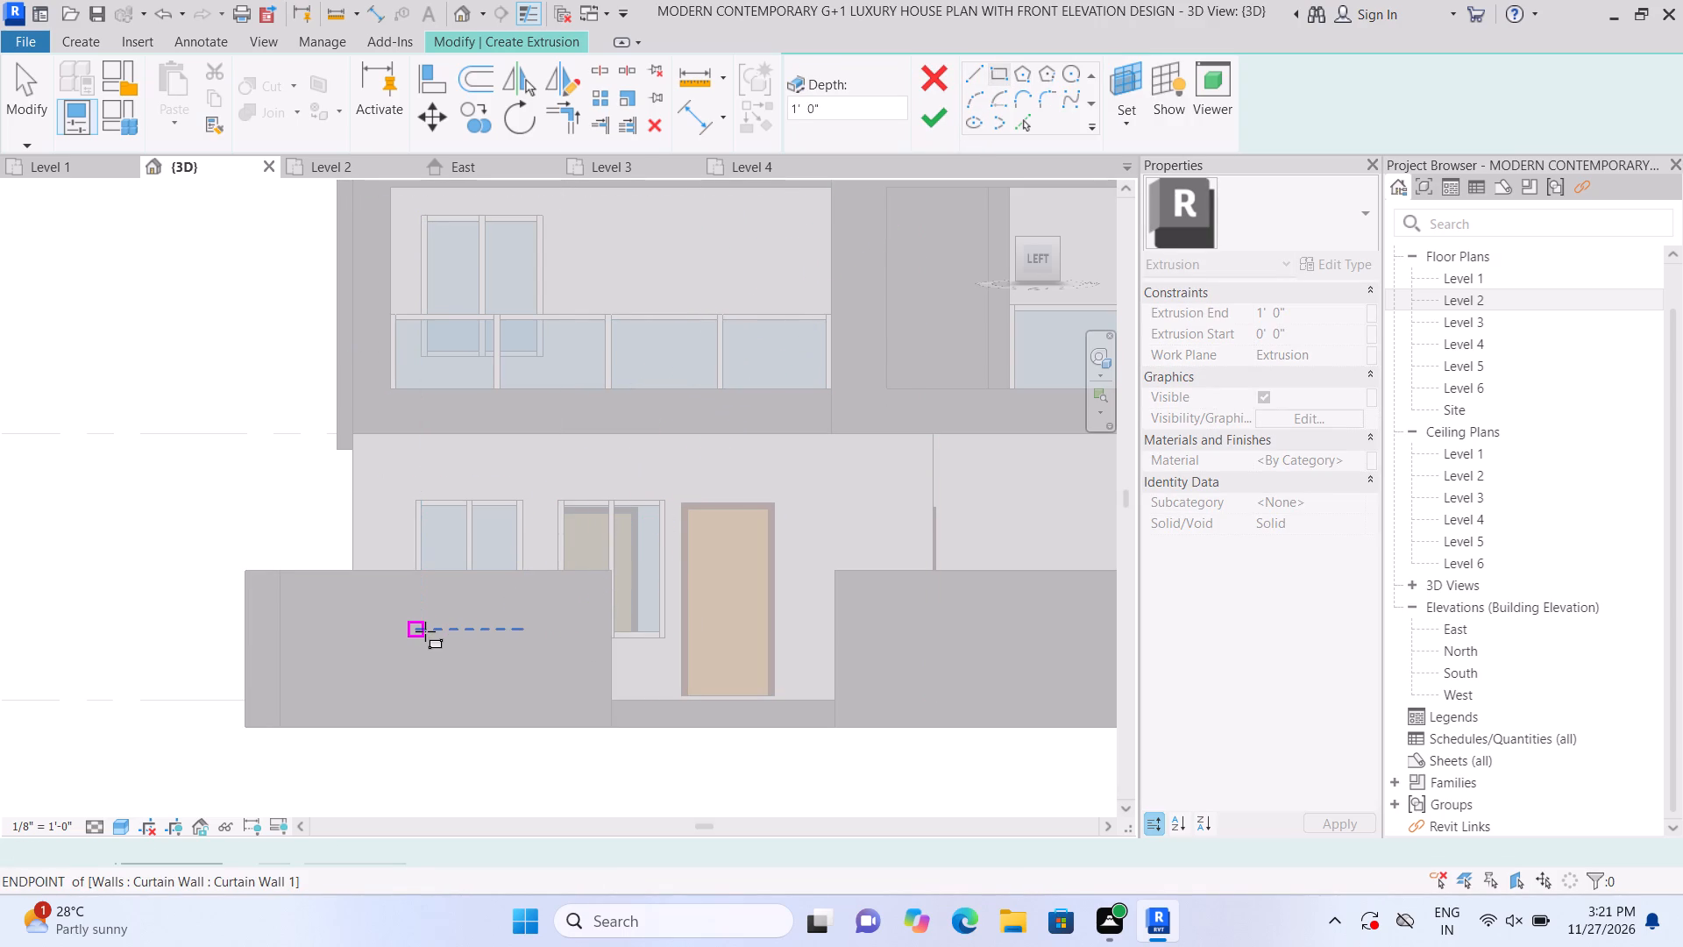
left_click(284, 567)
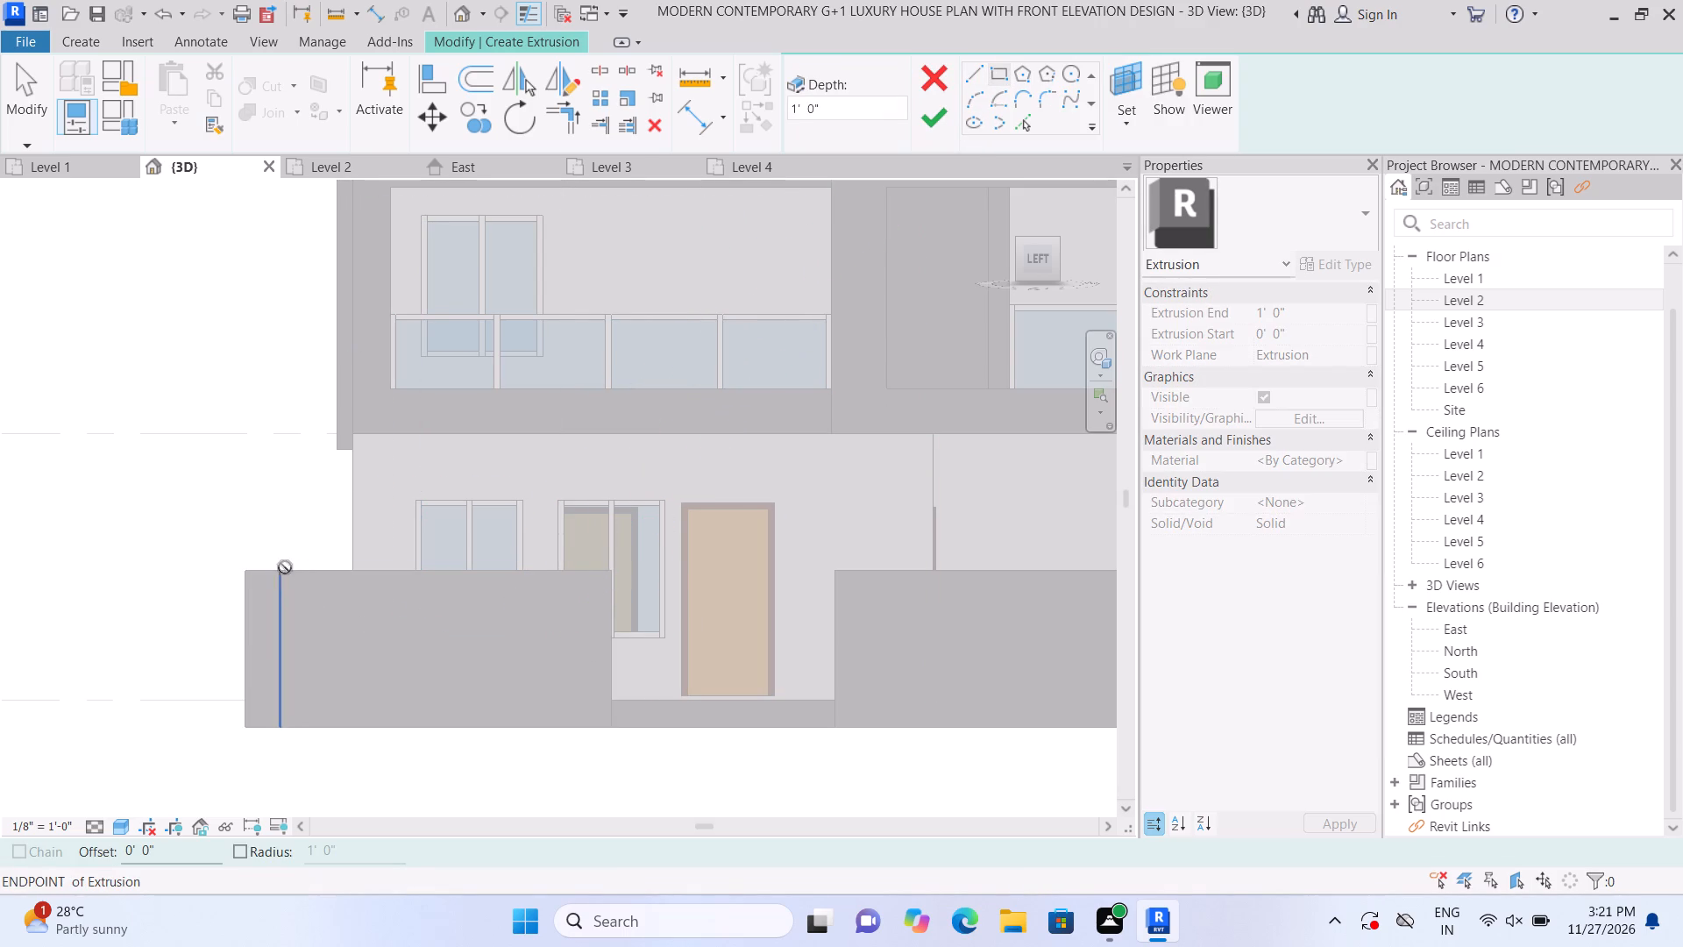
left_click(609, 596)
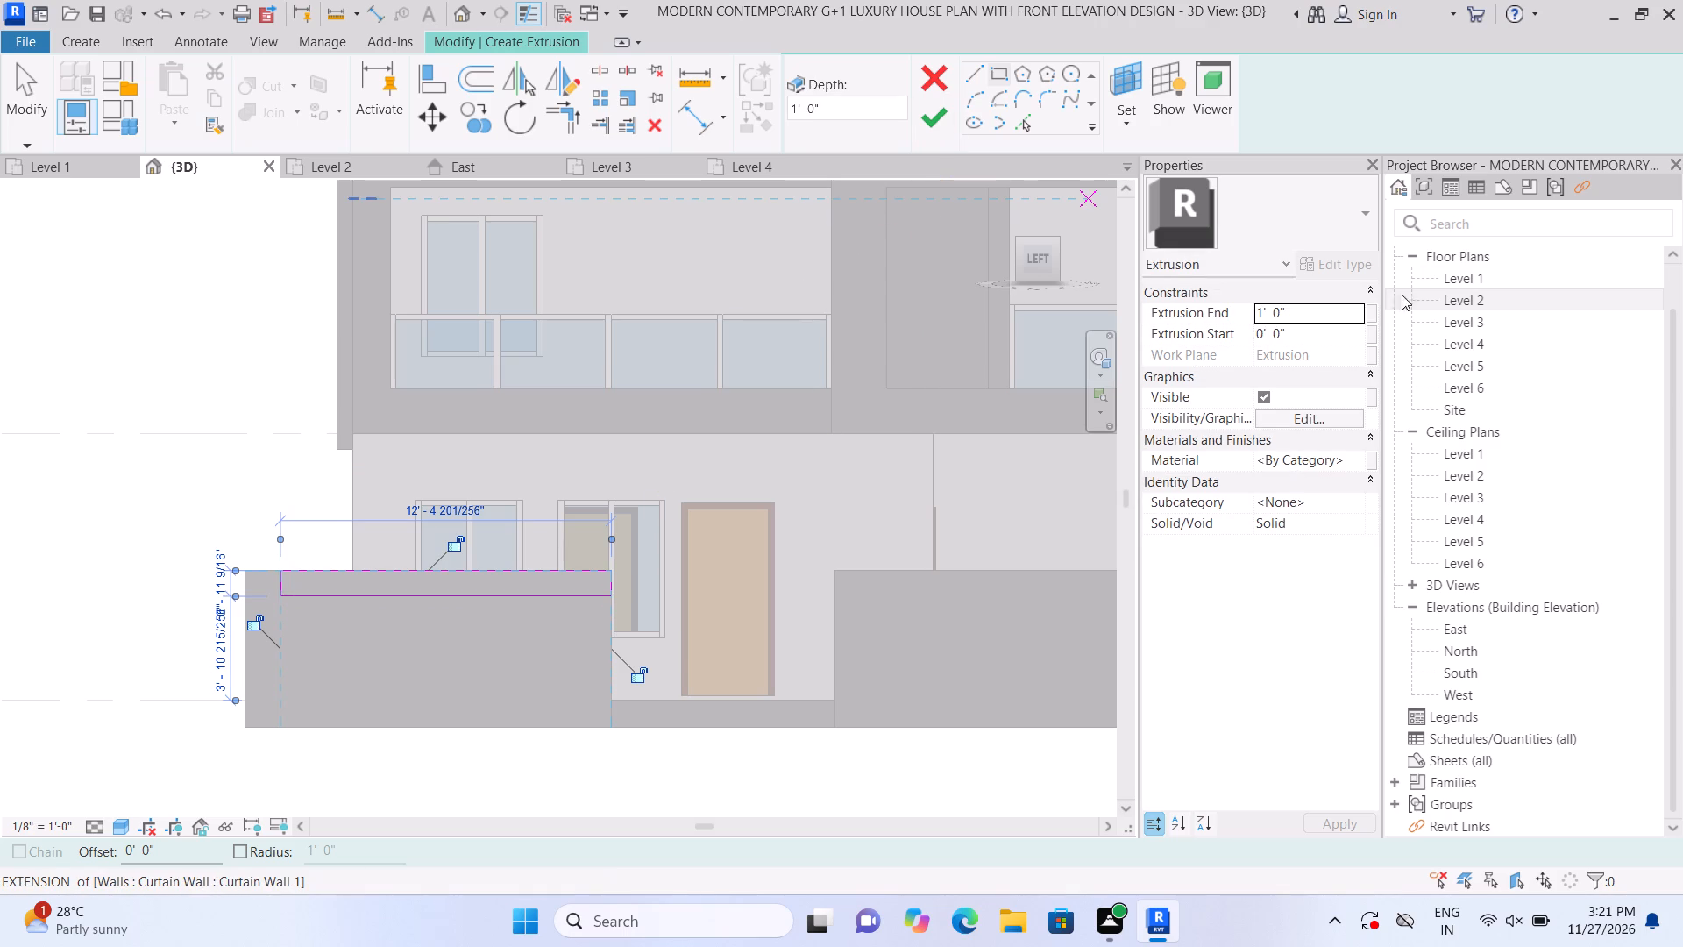
Set the top strip's extrusion end to 9" and finish the extrusion.
left_click(1329, 304)
key("BackSpace")
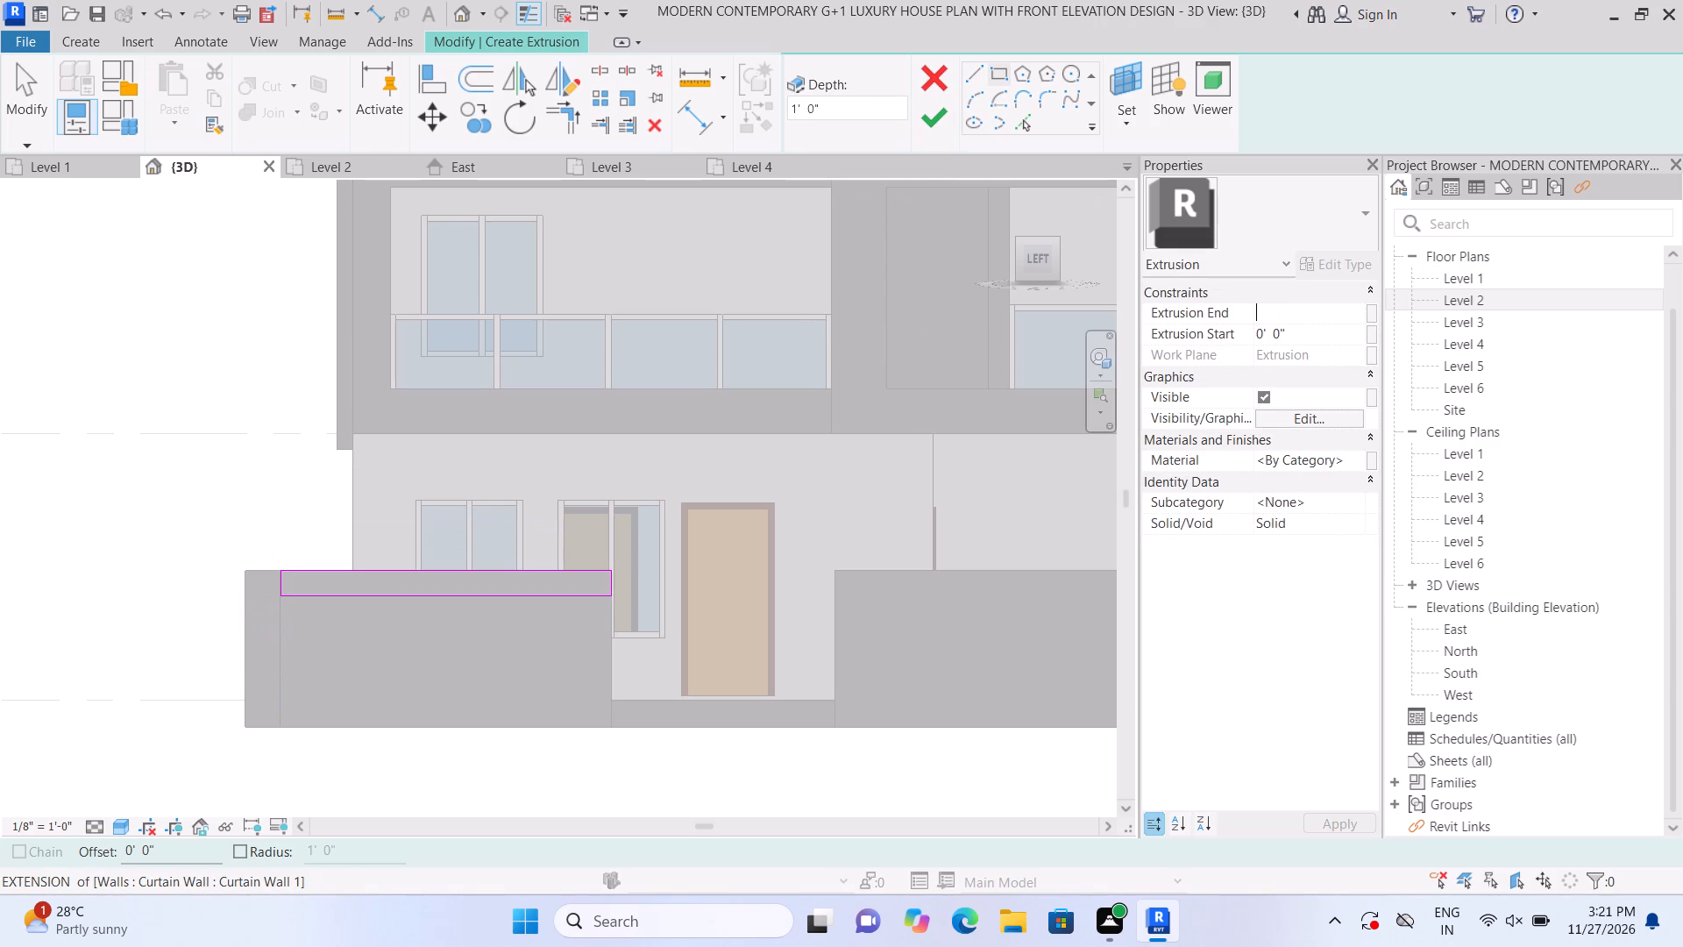
type("9\"")
key("Return")
left_click(948, 104)
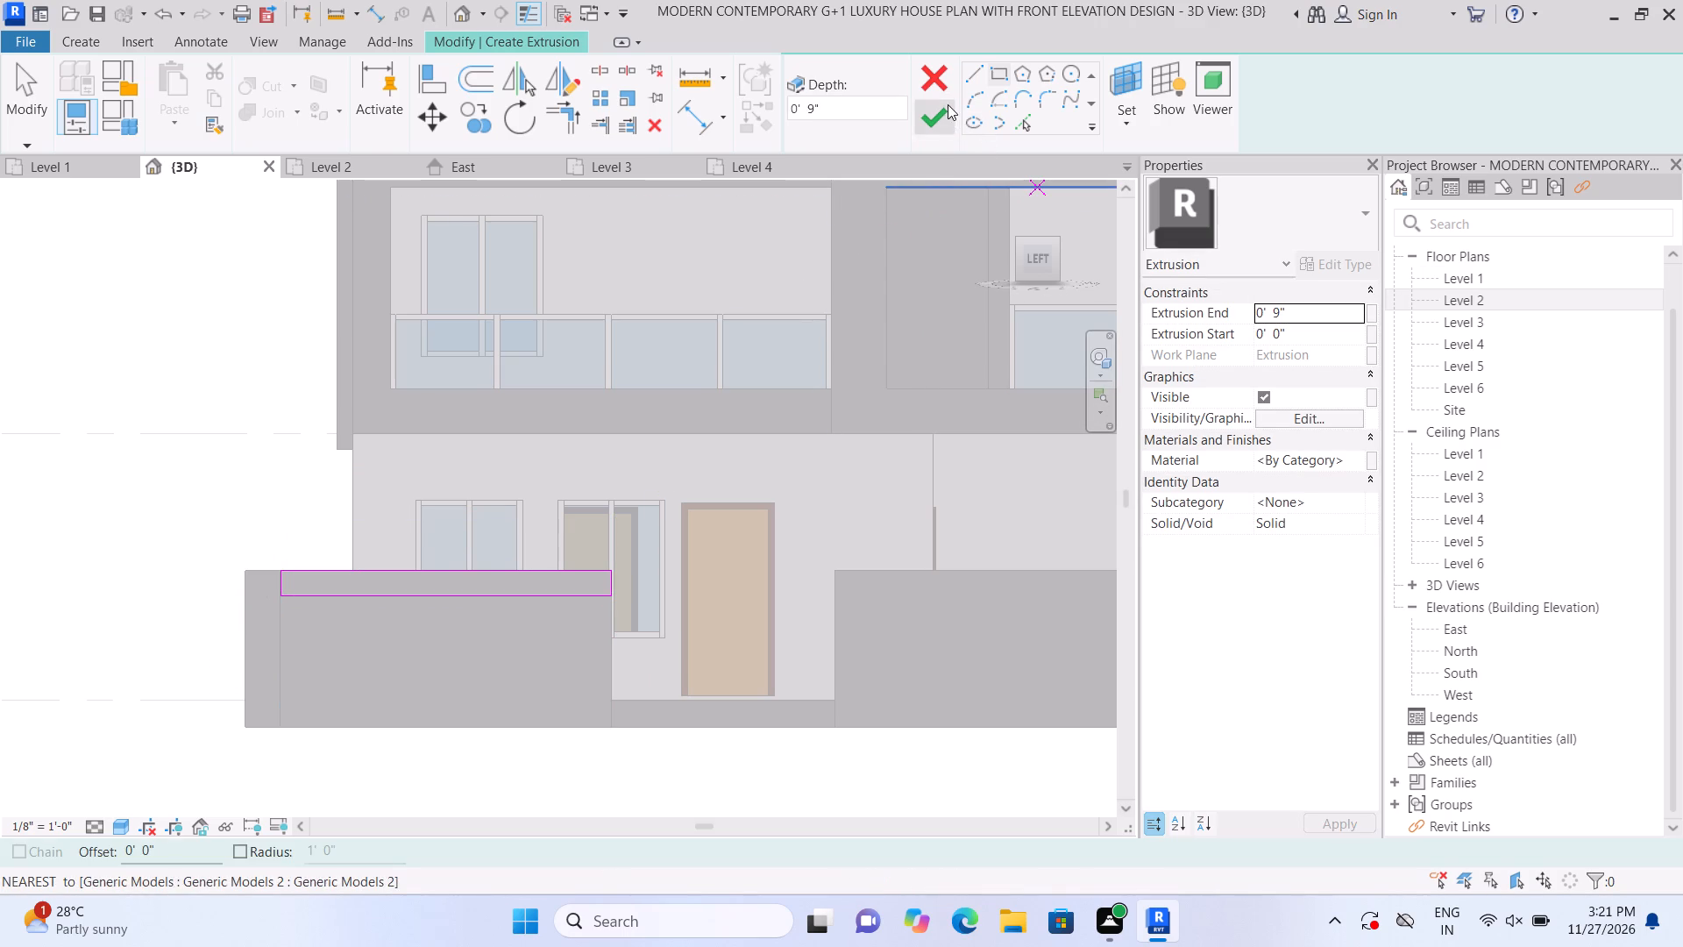
double_click(272, 479)
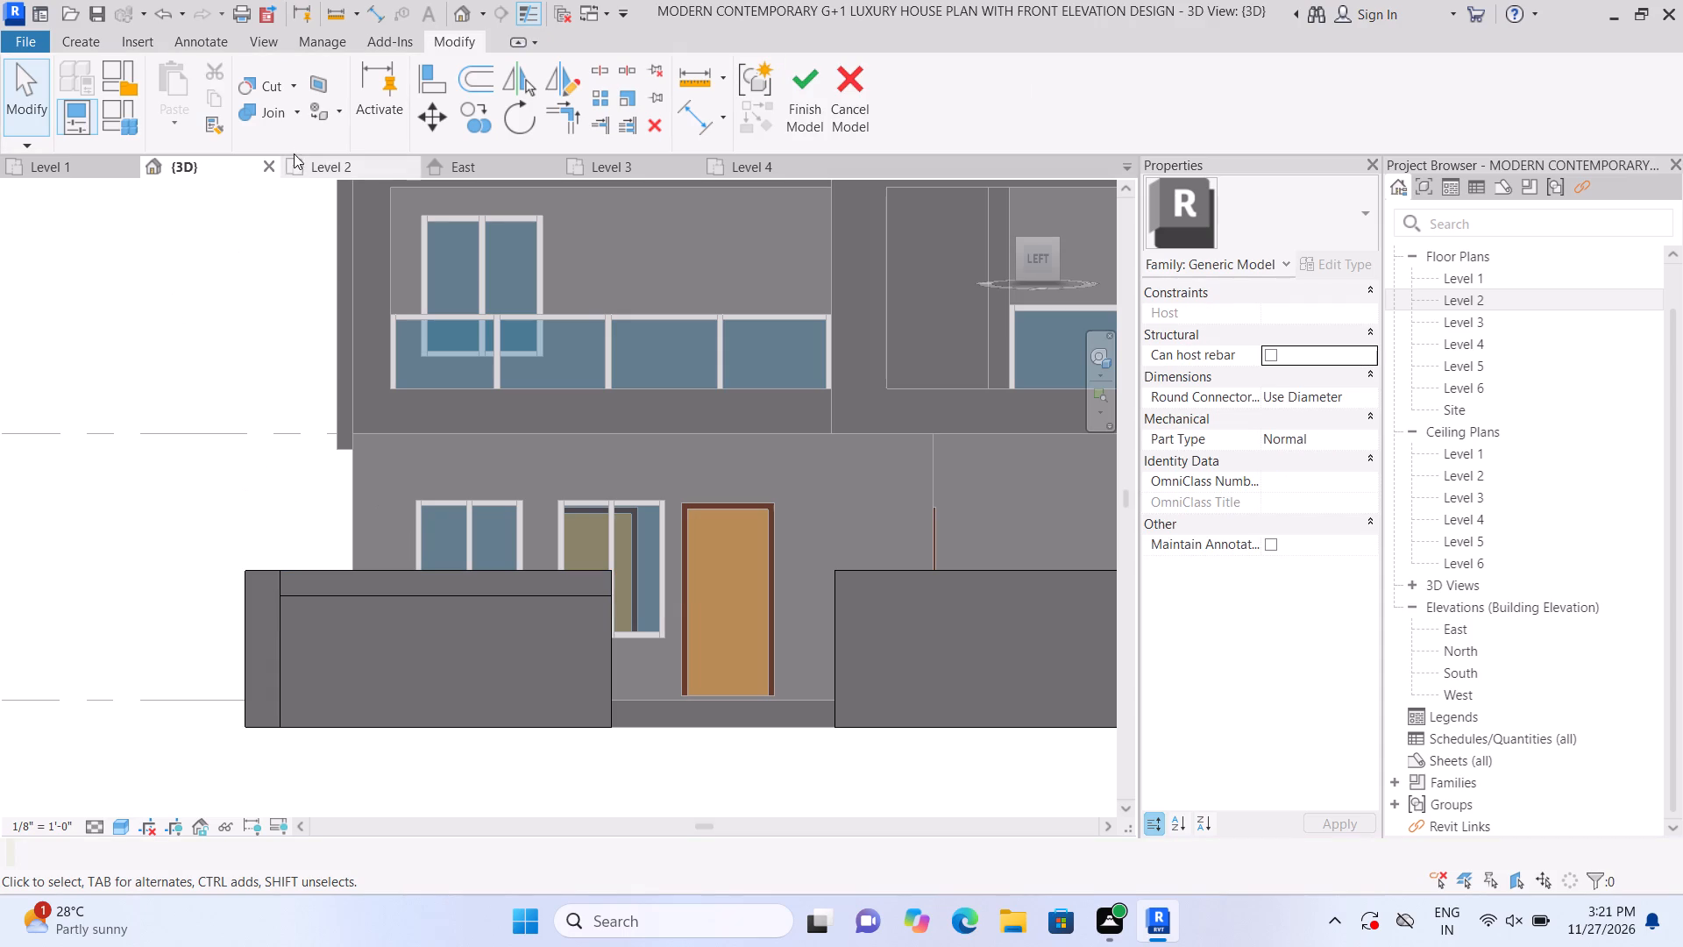
Join the vertical strip with the horizontal top strip using Join Geometry.
left_click(297, 113)
left_click(305, 154)
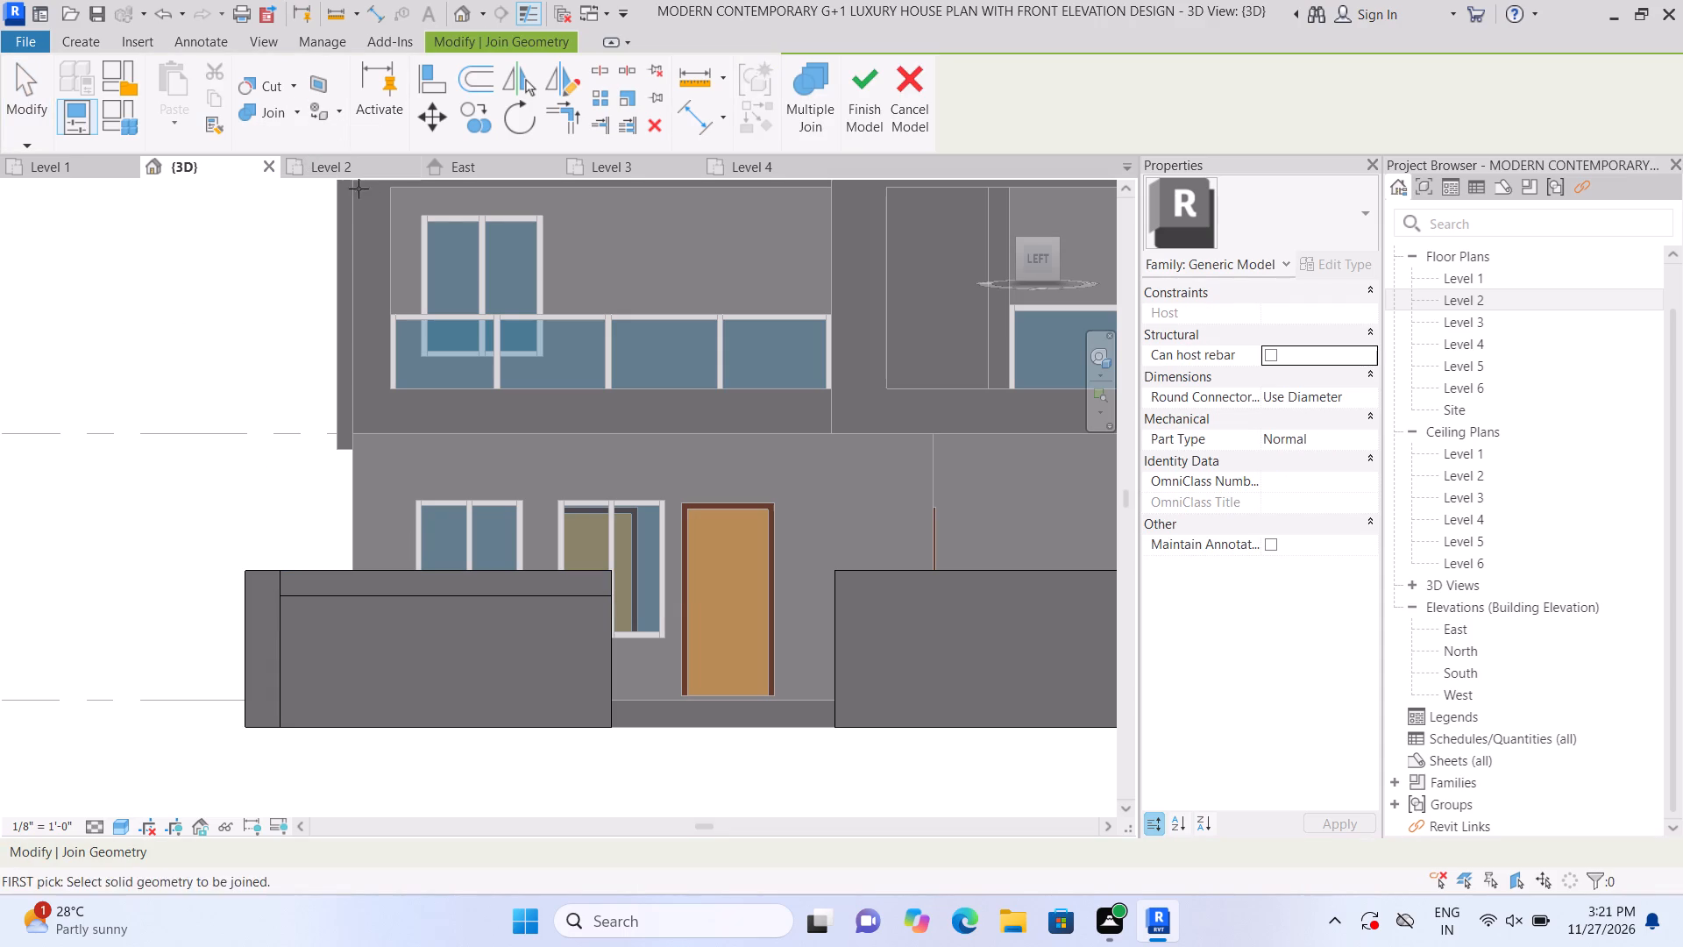
left_click(271, 655)
left_click(317, 576)
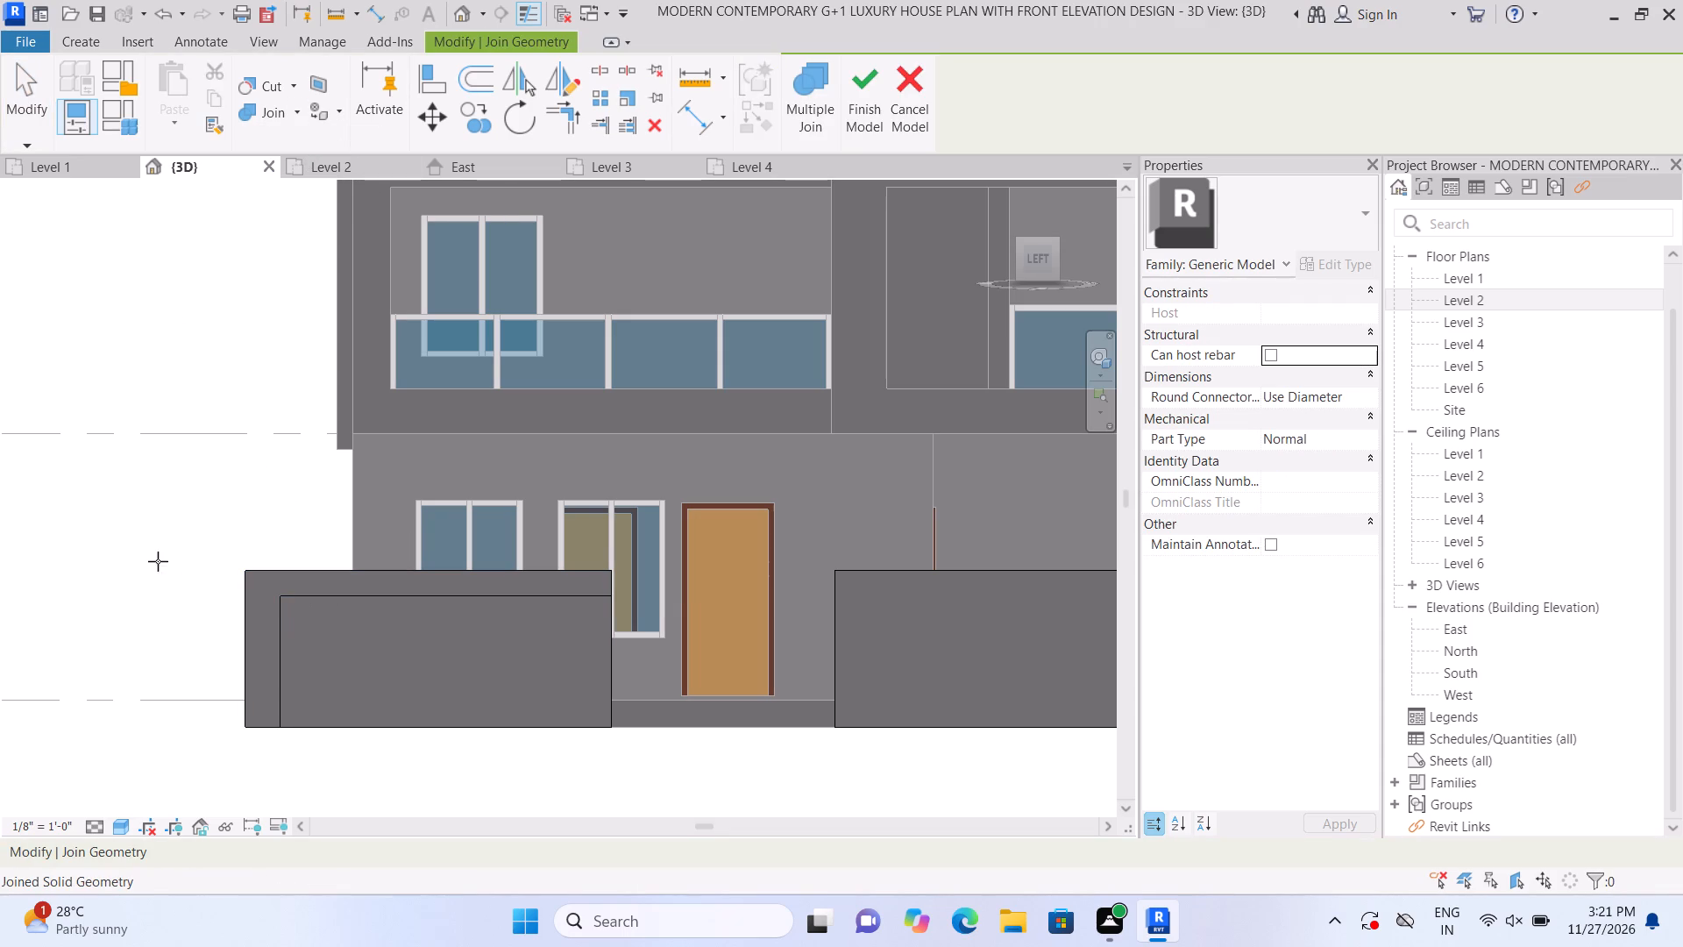
key("Escape")
Pull the vertical strip's inner edge slightly outward to narrow the strip, and deselect it.
left_click(286, 687)
scroll(283, 687, "up", 3)
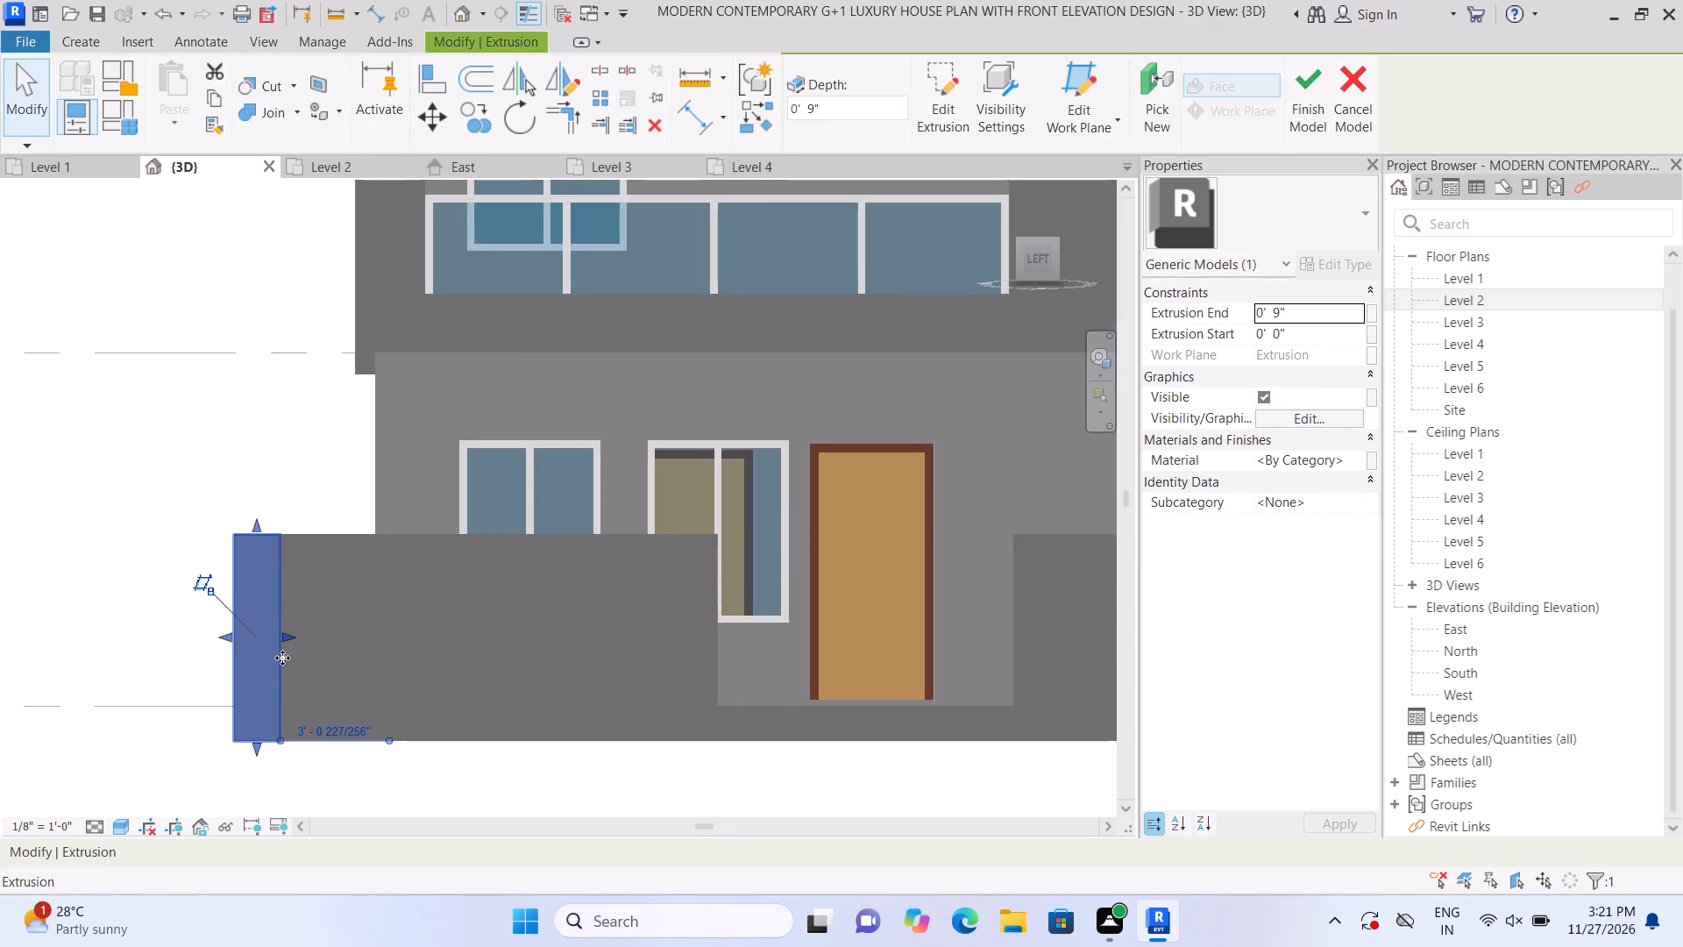
left_click_drag(284, 629, 273, 631)
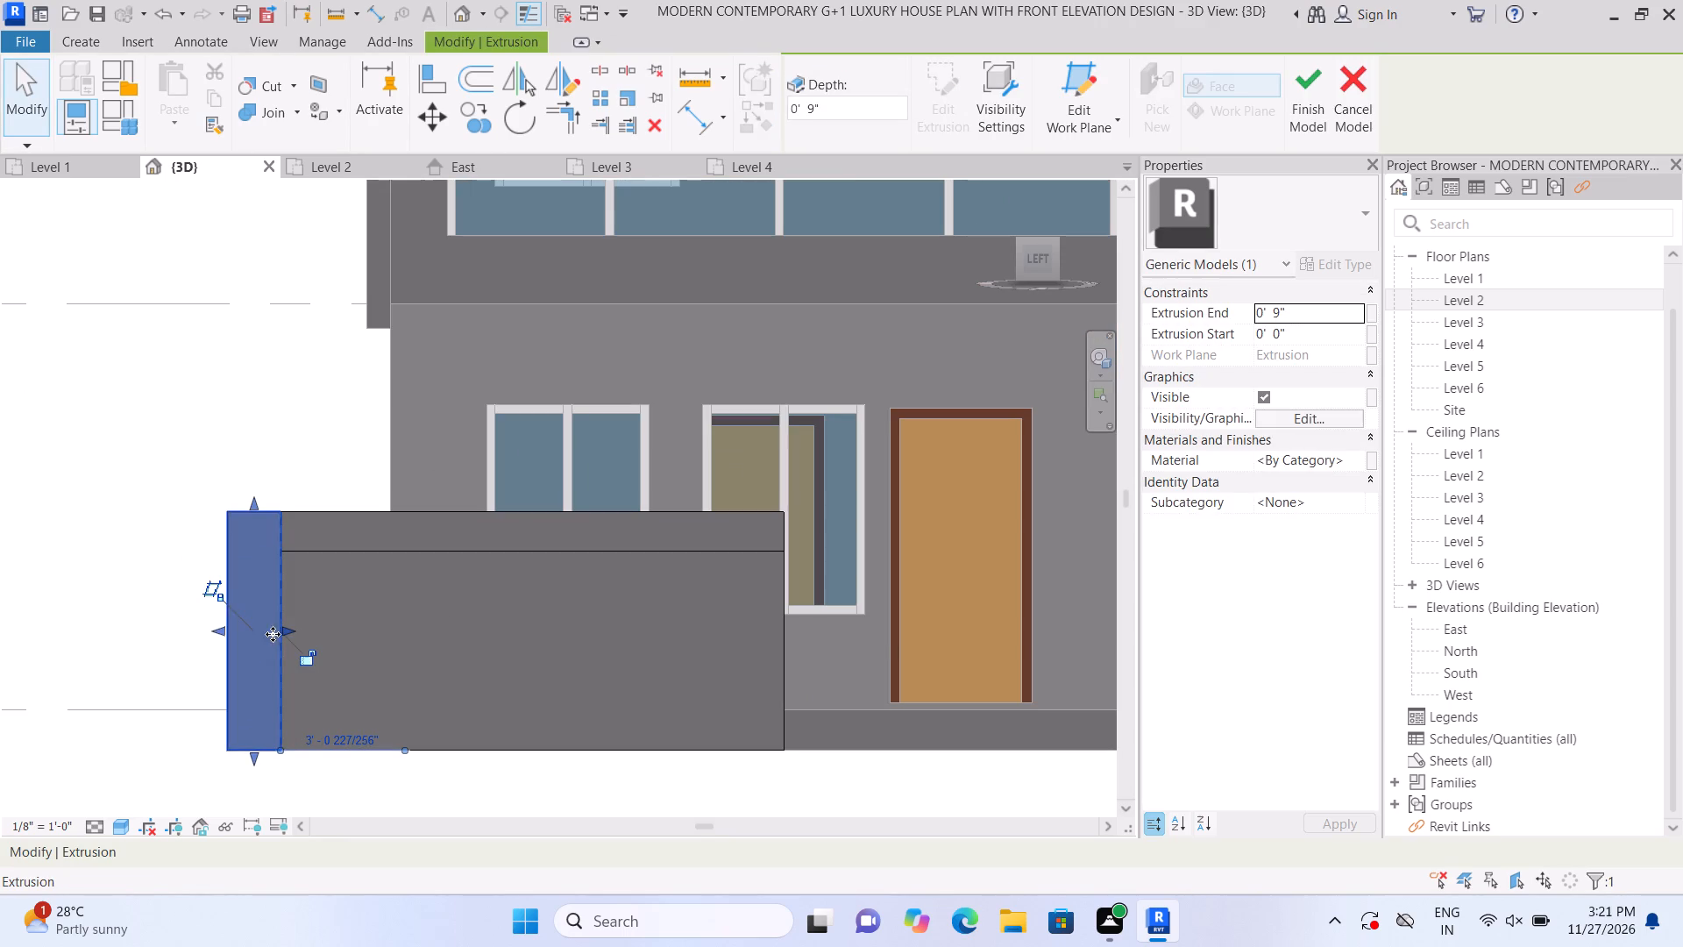
scroll(278, 638, "up", 8)
left_click_drag(281, 621, 258, 619)
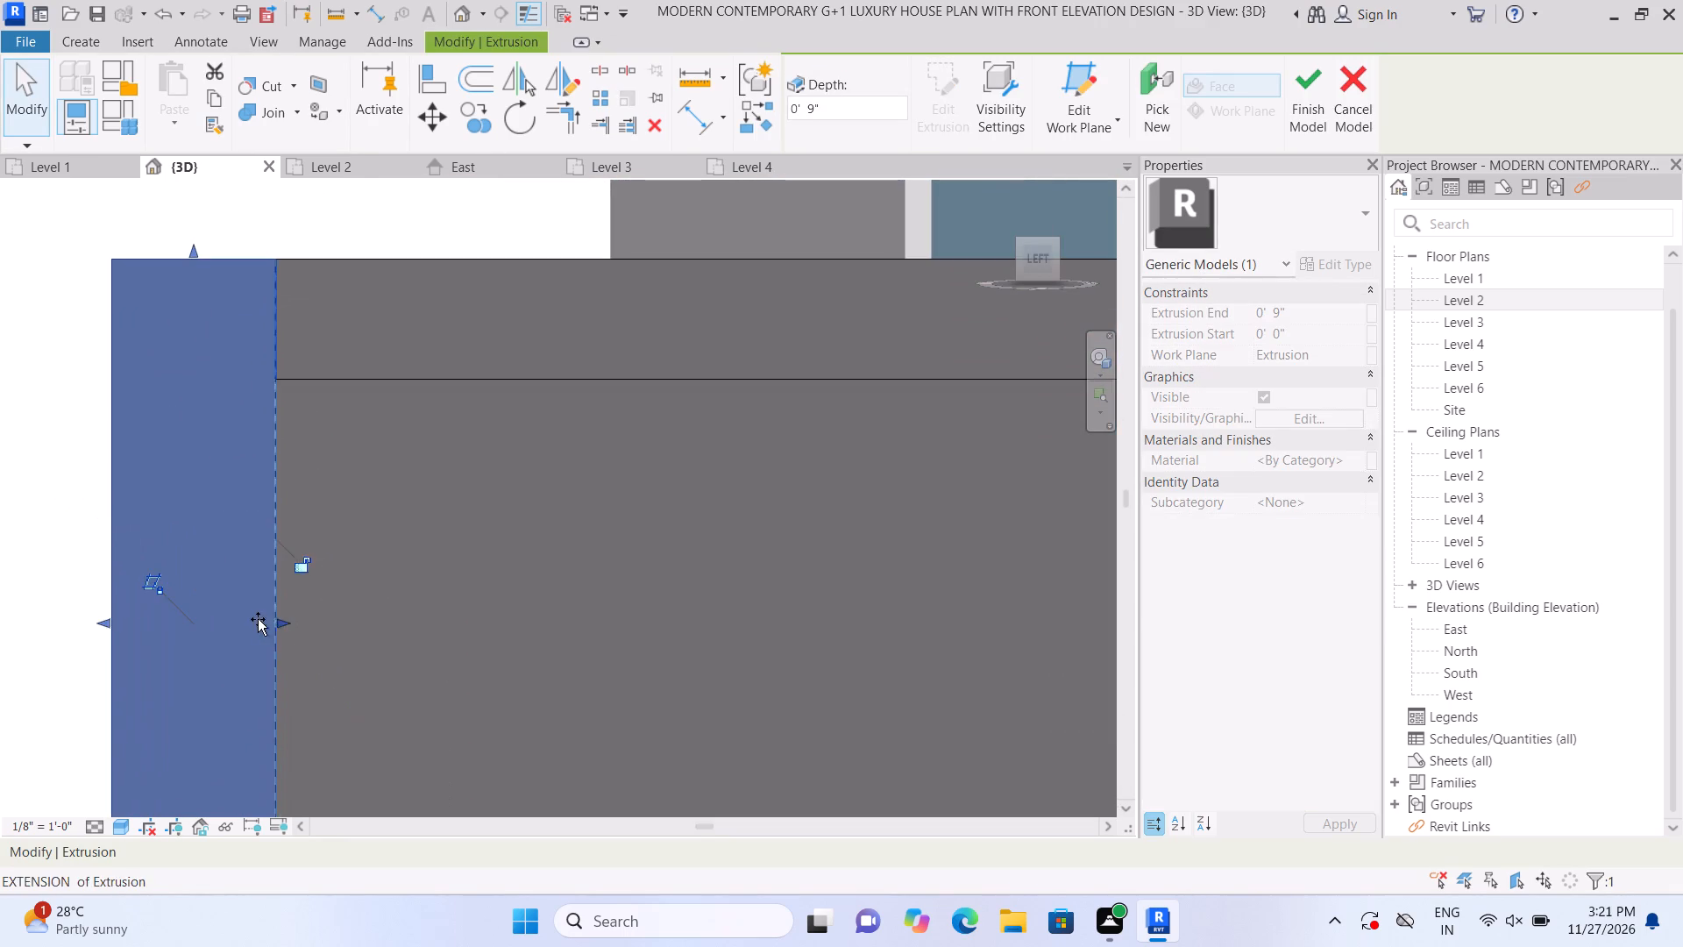
left_click_drag(258, 619, 259, 617)
scroll(288, 606, "down", 6)
left_click(81, 652)
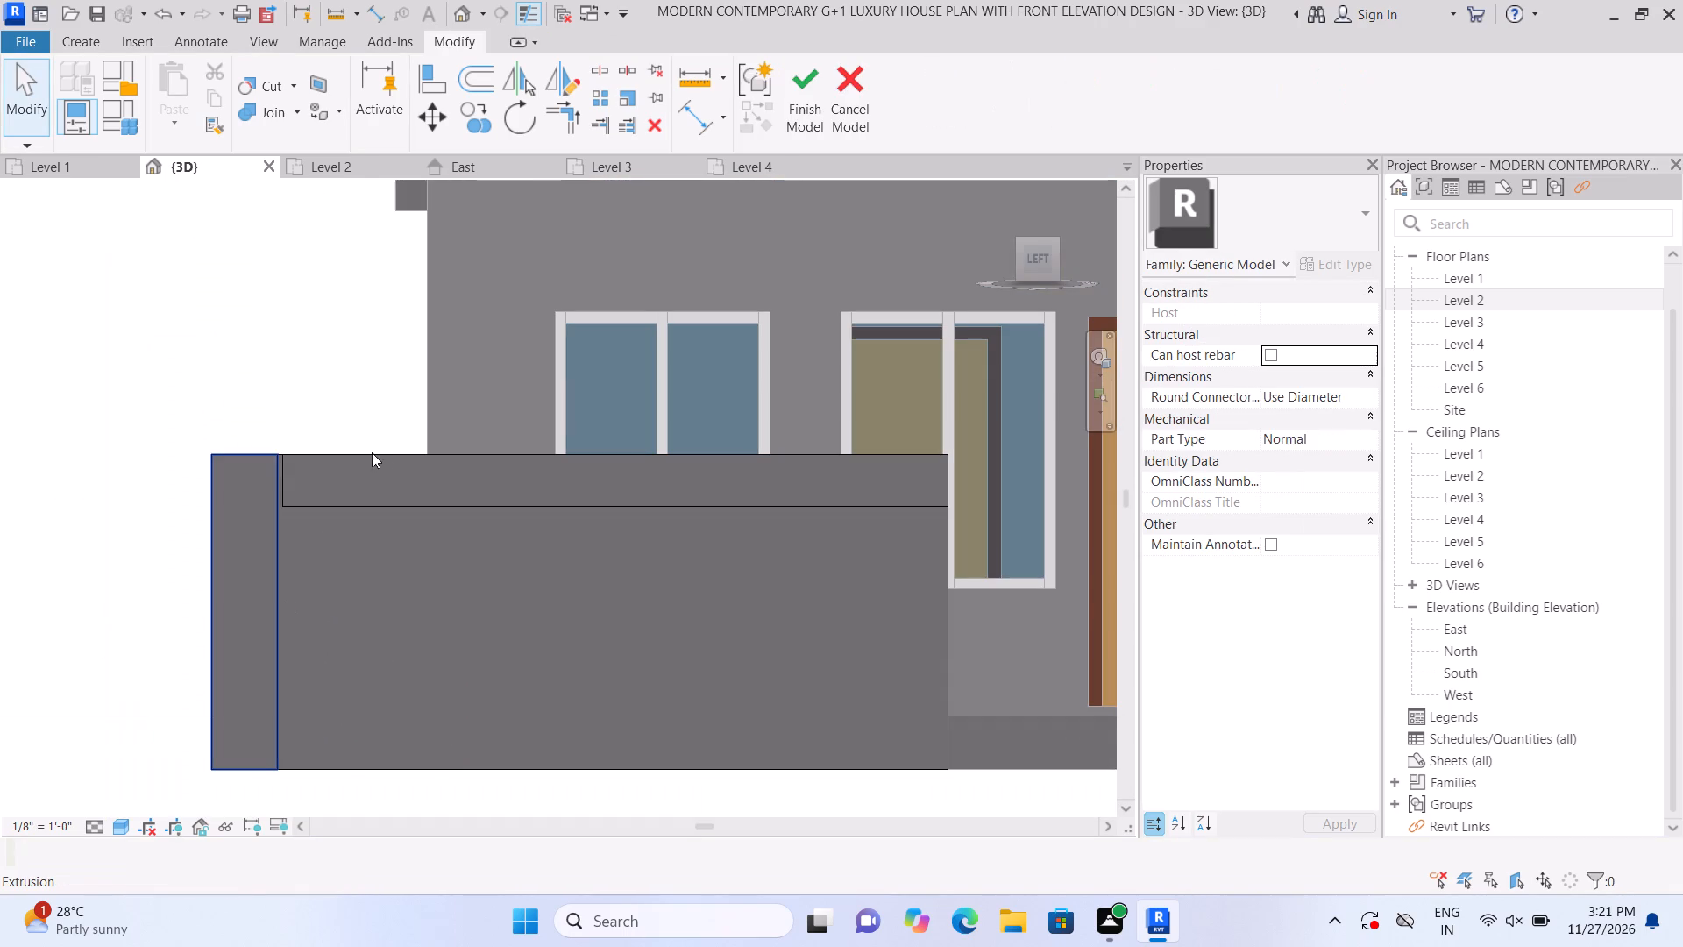
Extend the top strip's outer end to meet the narrowed vertical strip, and deselect it.
left_click(420, 497)
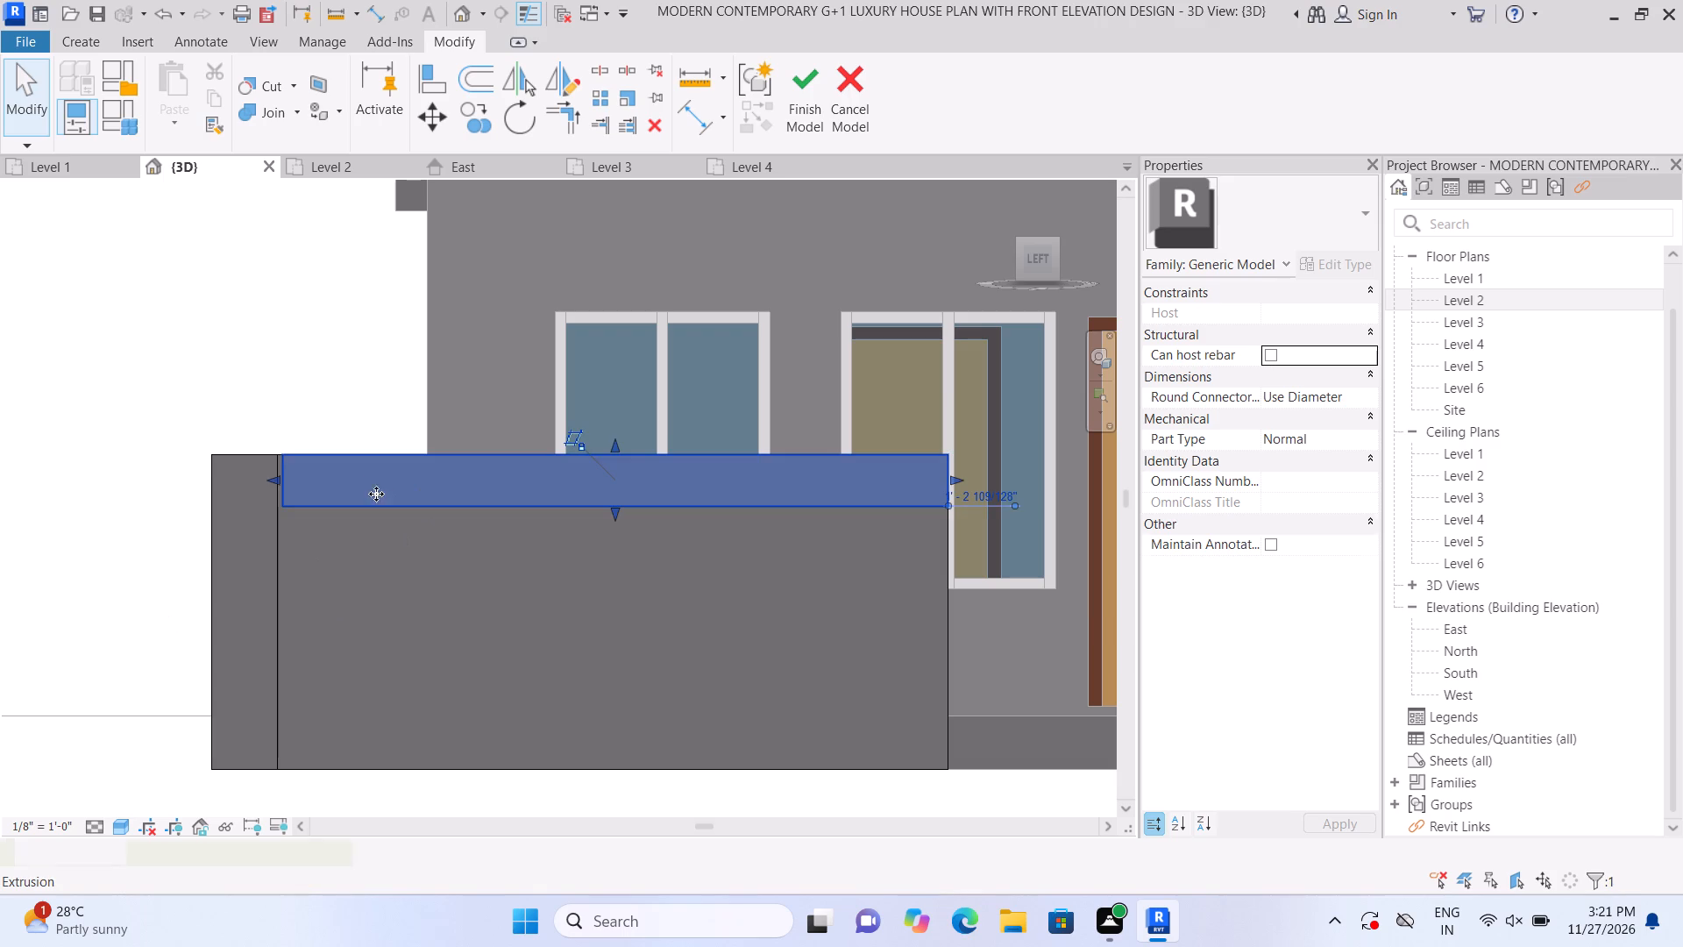
left_click(273, 481)
double_click(279, 420)
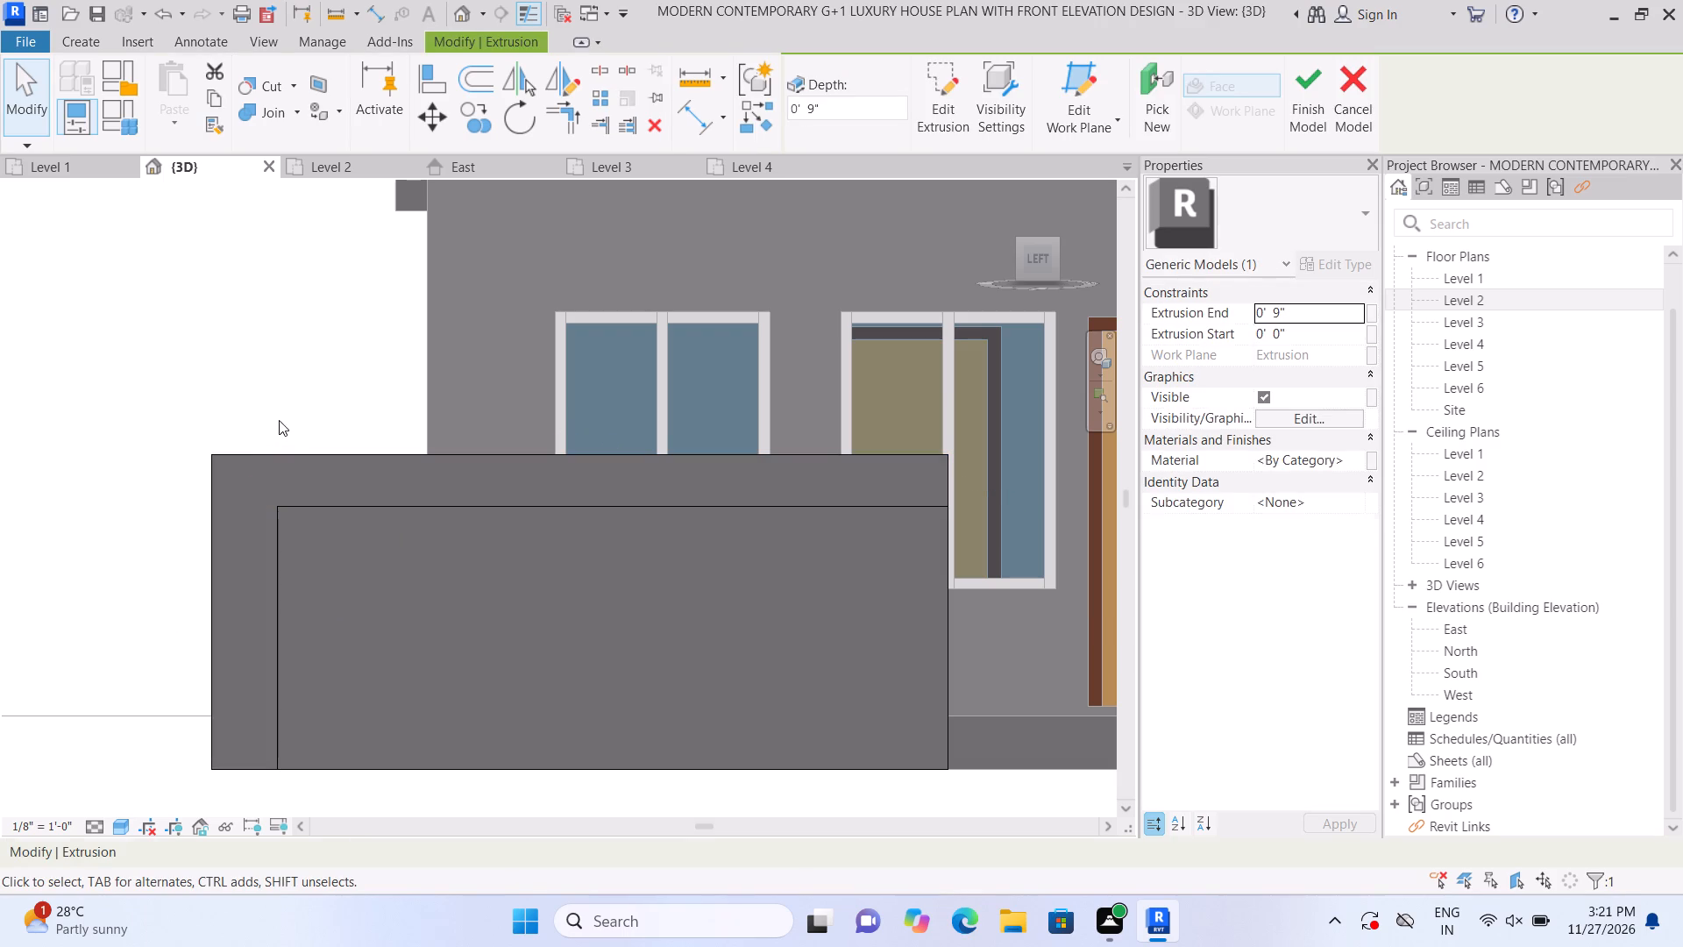
Extrude a second 9" deep vertical strip, about 10.5" wide and 4'-11" high, under the top strip at the boundary wall block's opposite end.
double_click(68, 40)
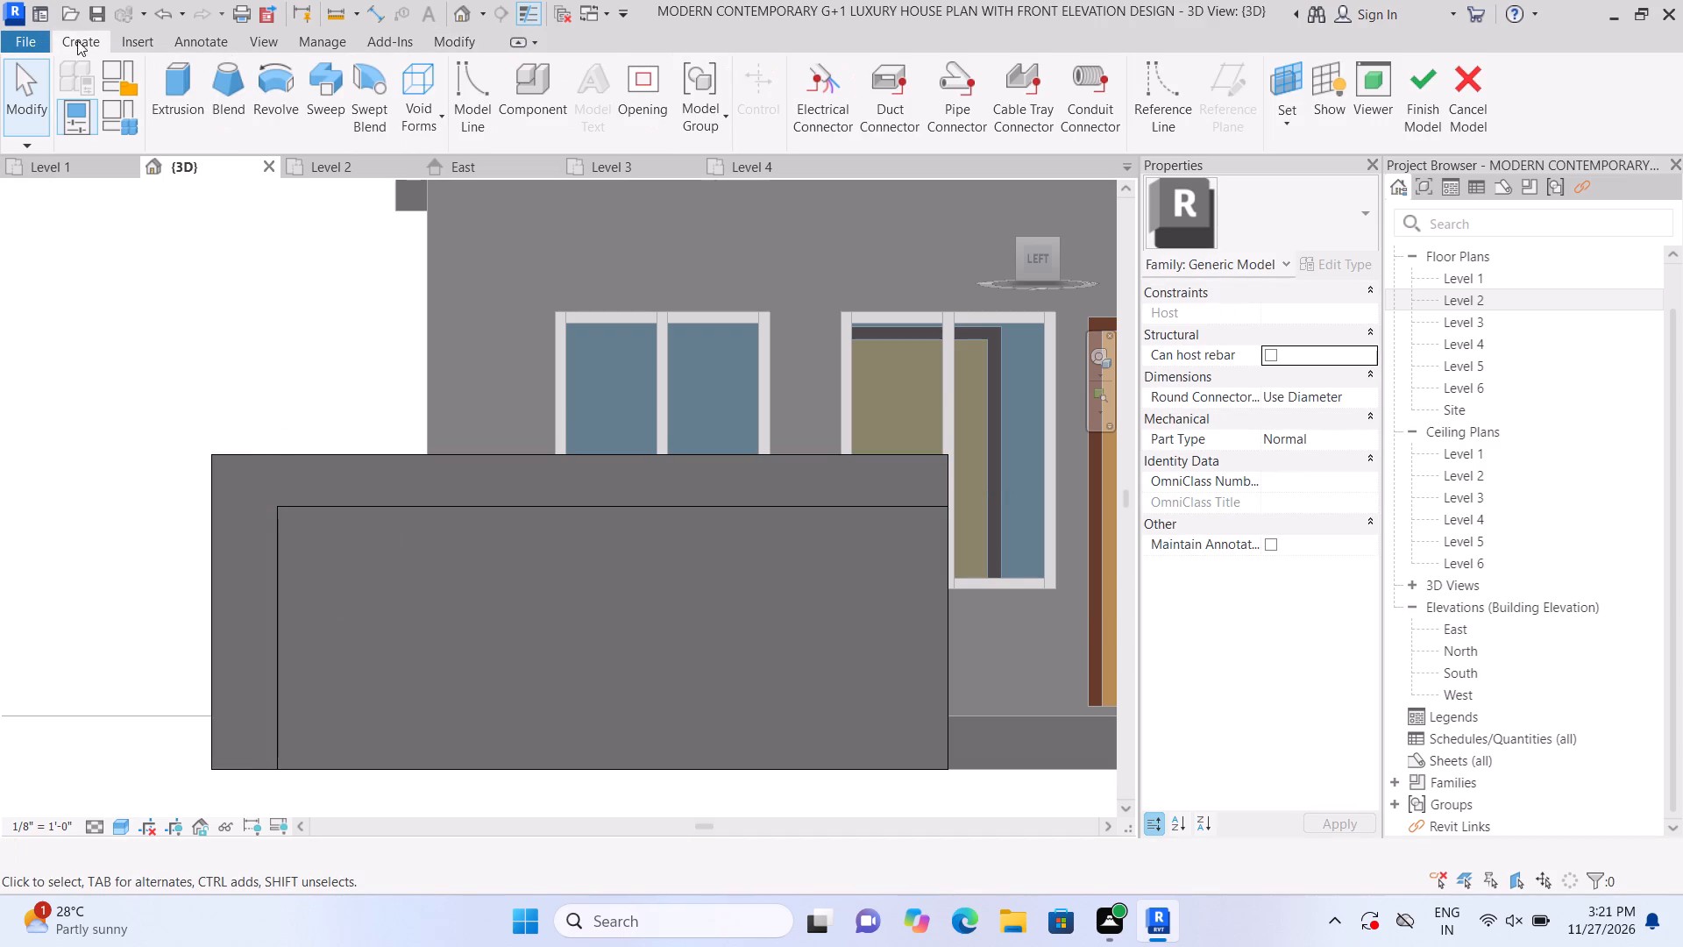
left_click(188, 113)
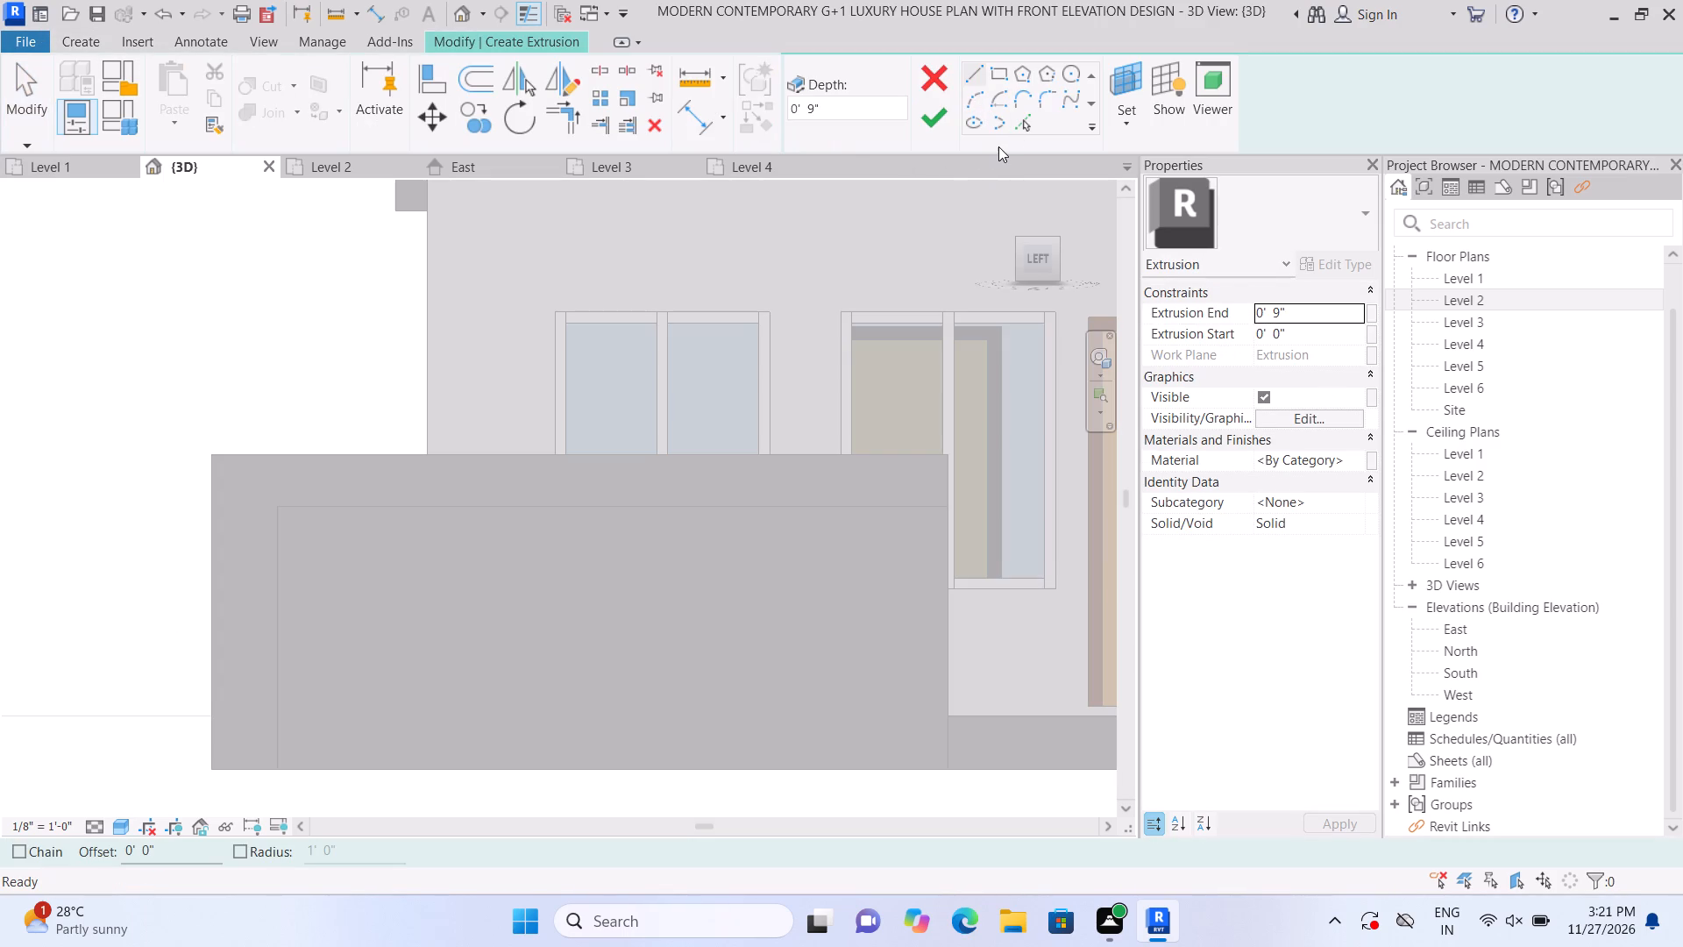
double_click(1126, 118)
left_click(1125, 130)
left_click(1137, 206)
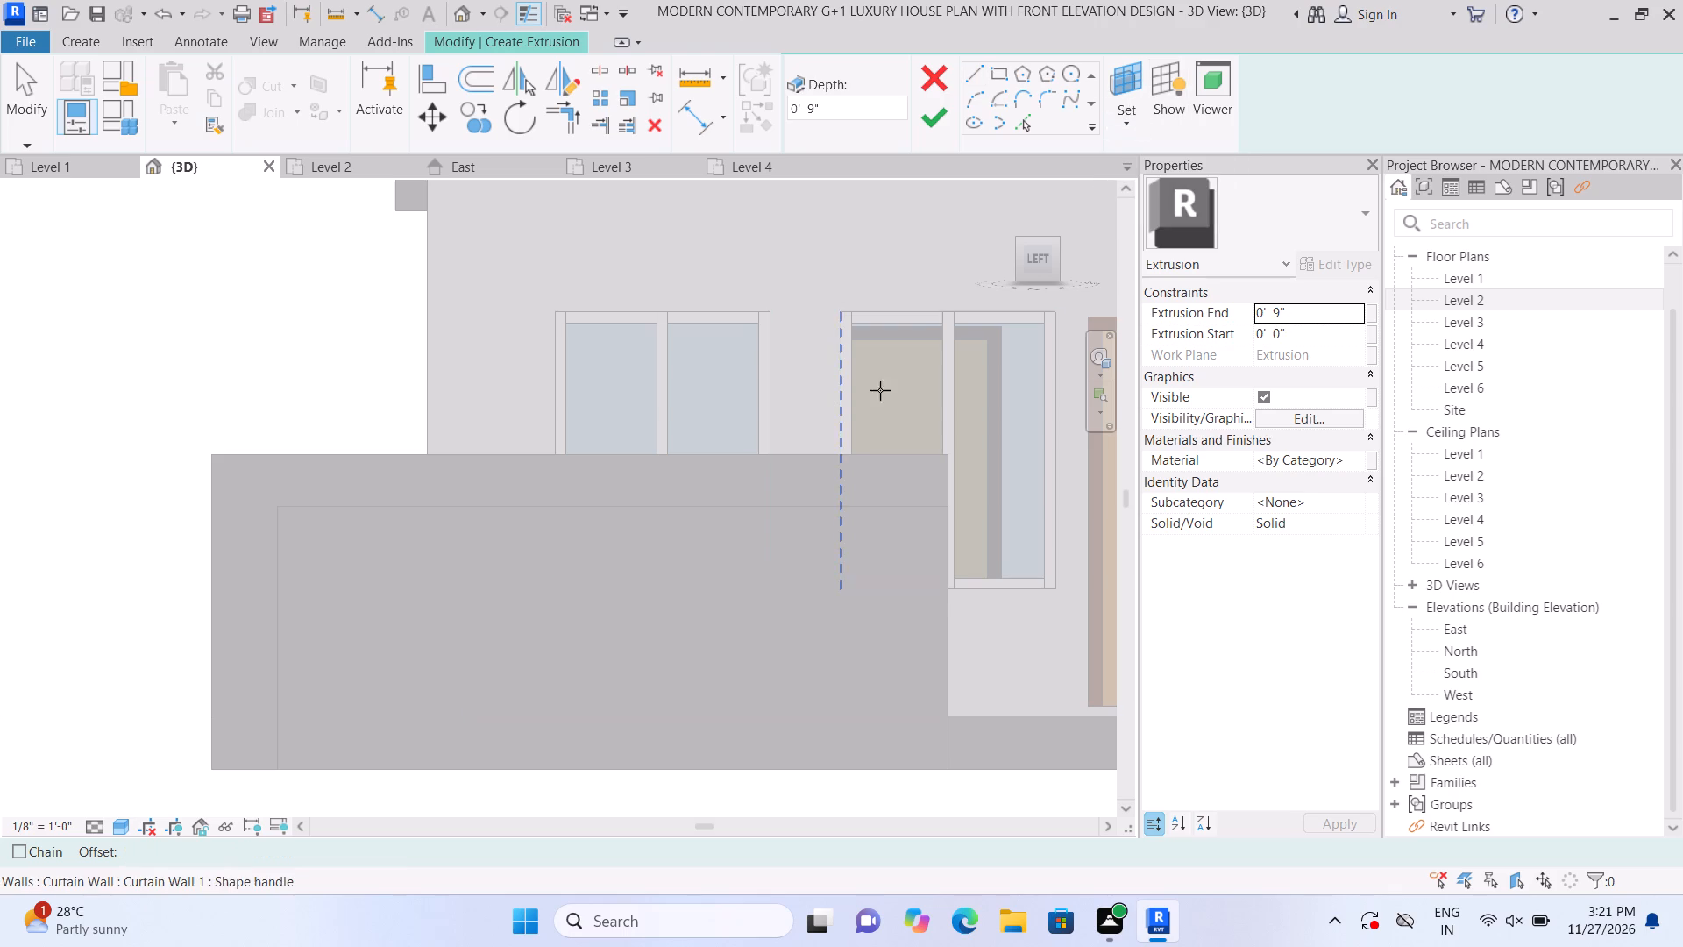
double_click(920, 580)
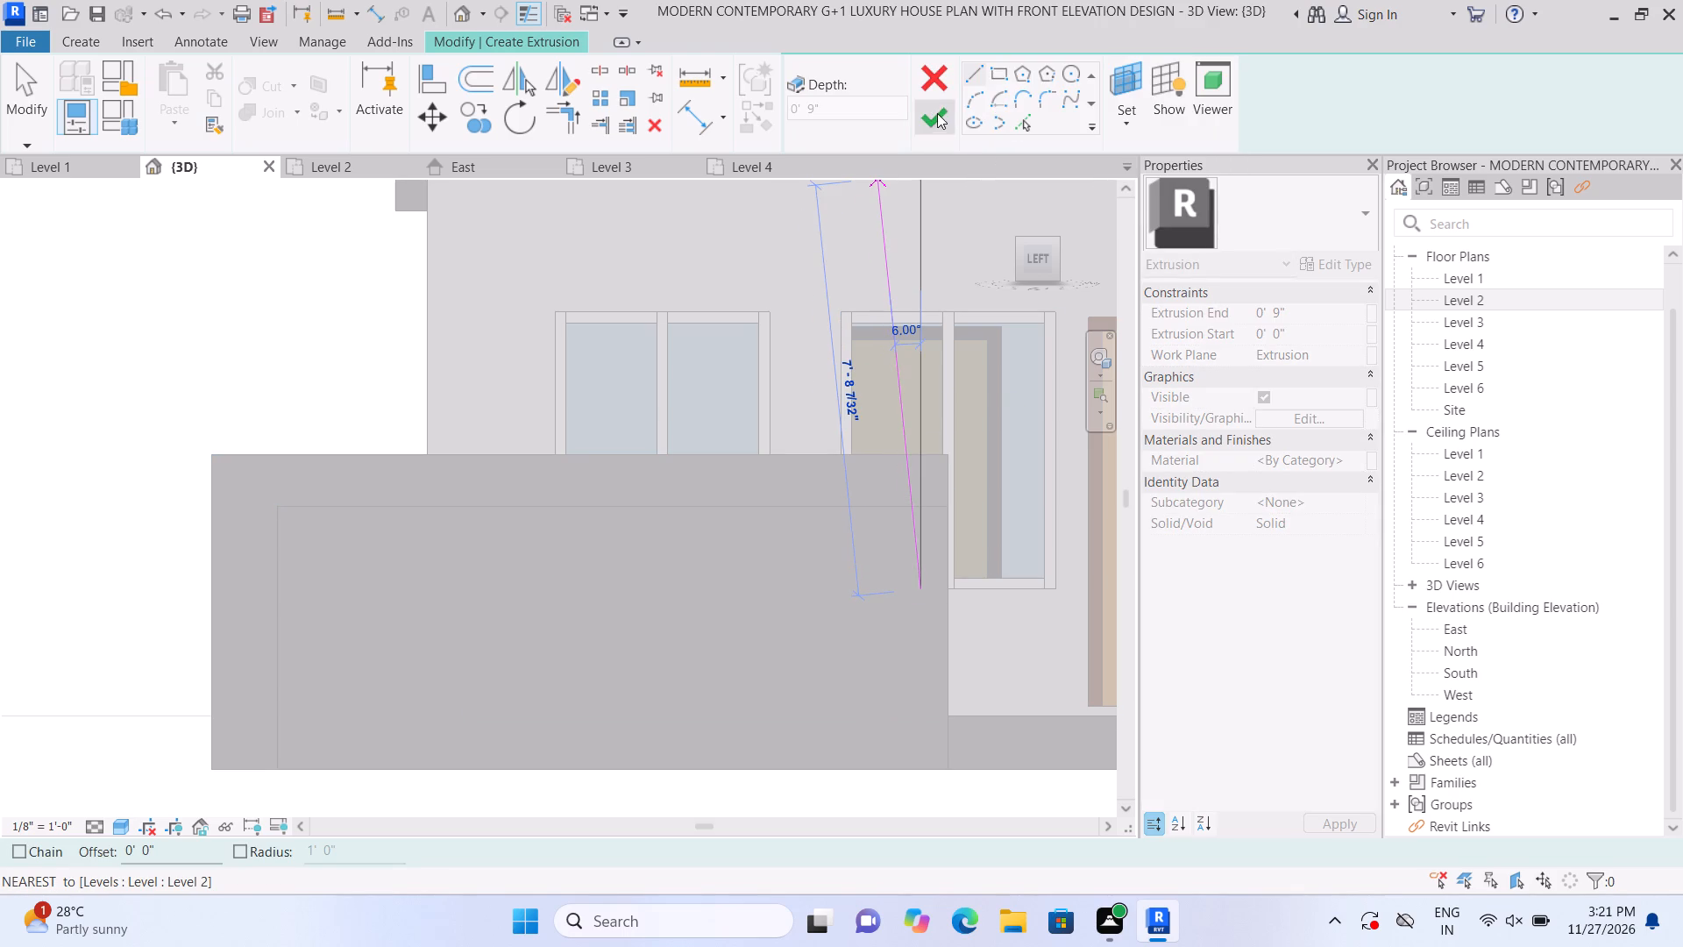
left_click(993, 79)
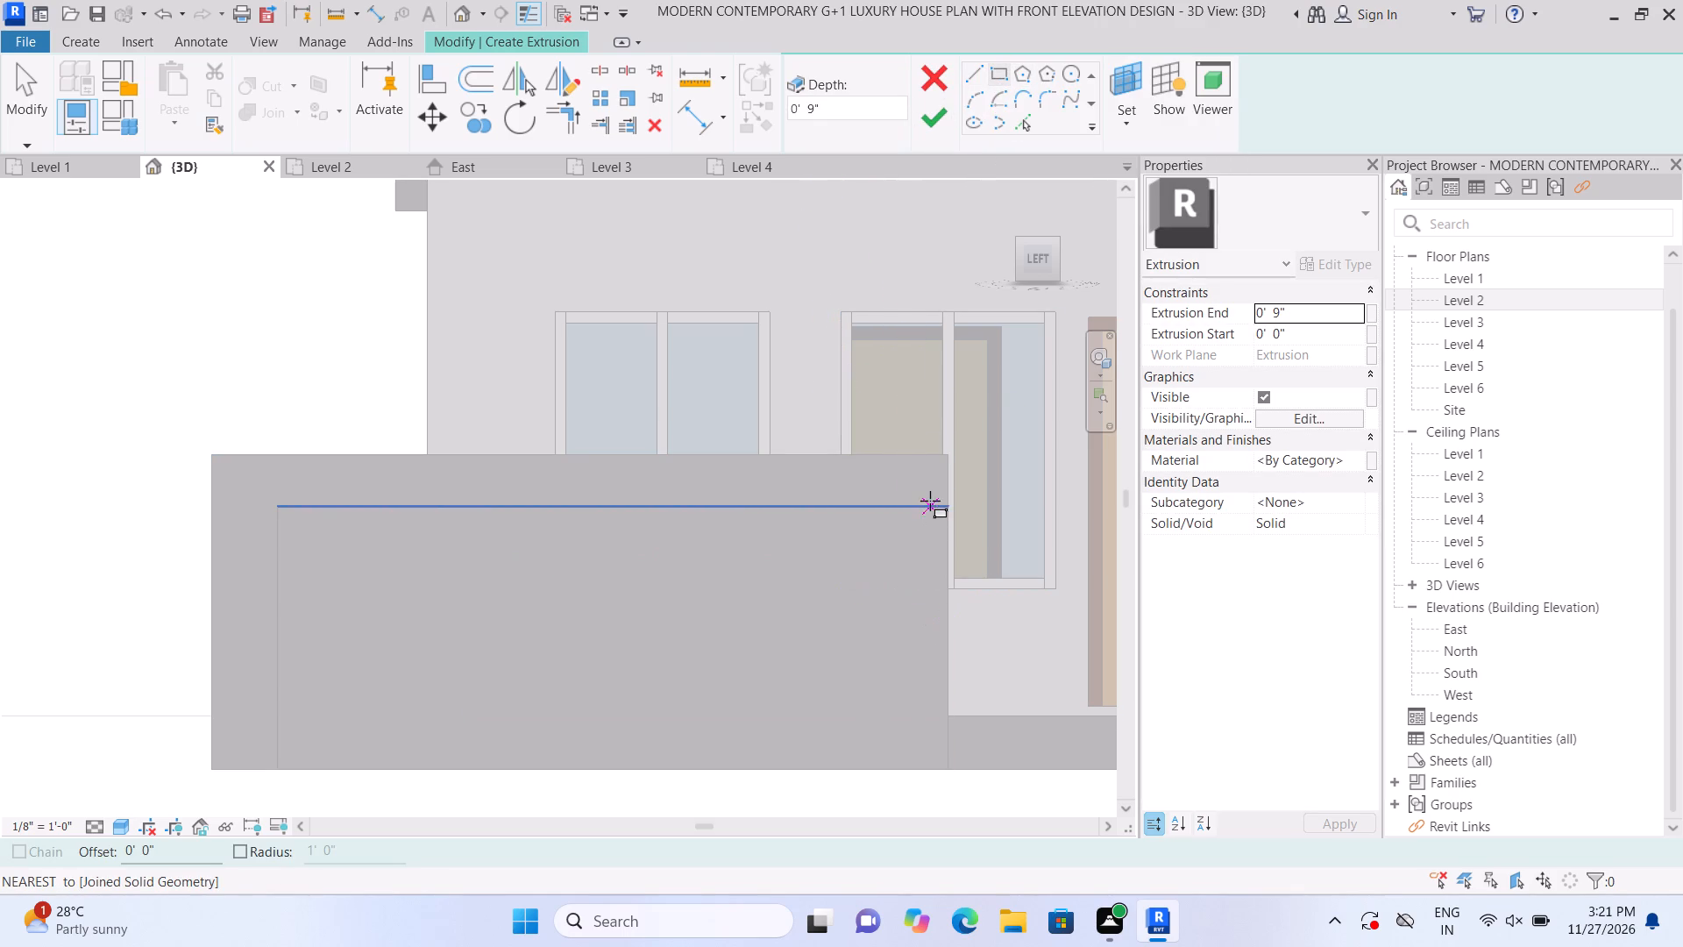
double_click(945, 508)
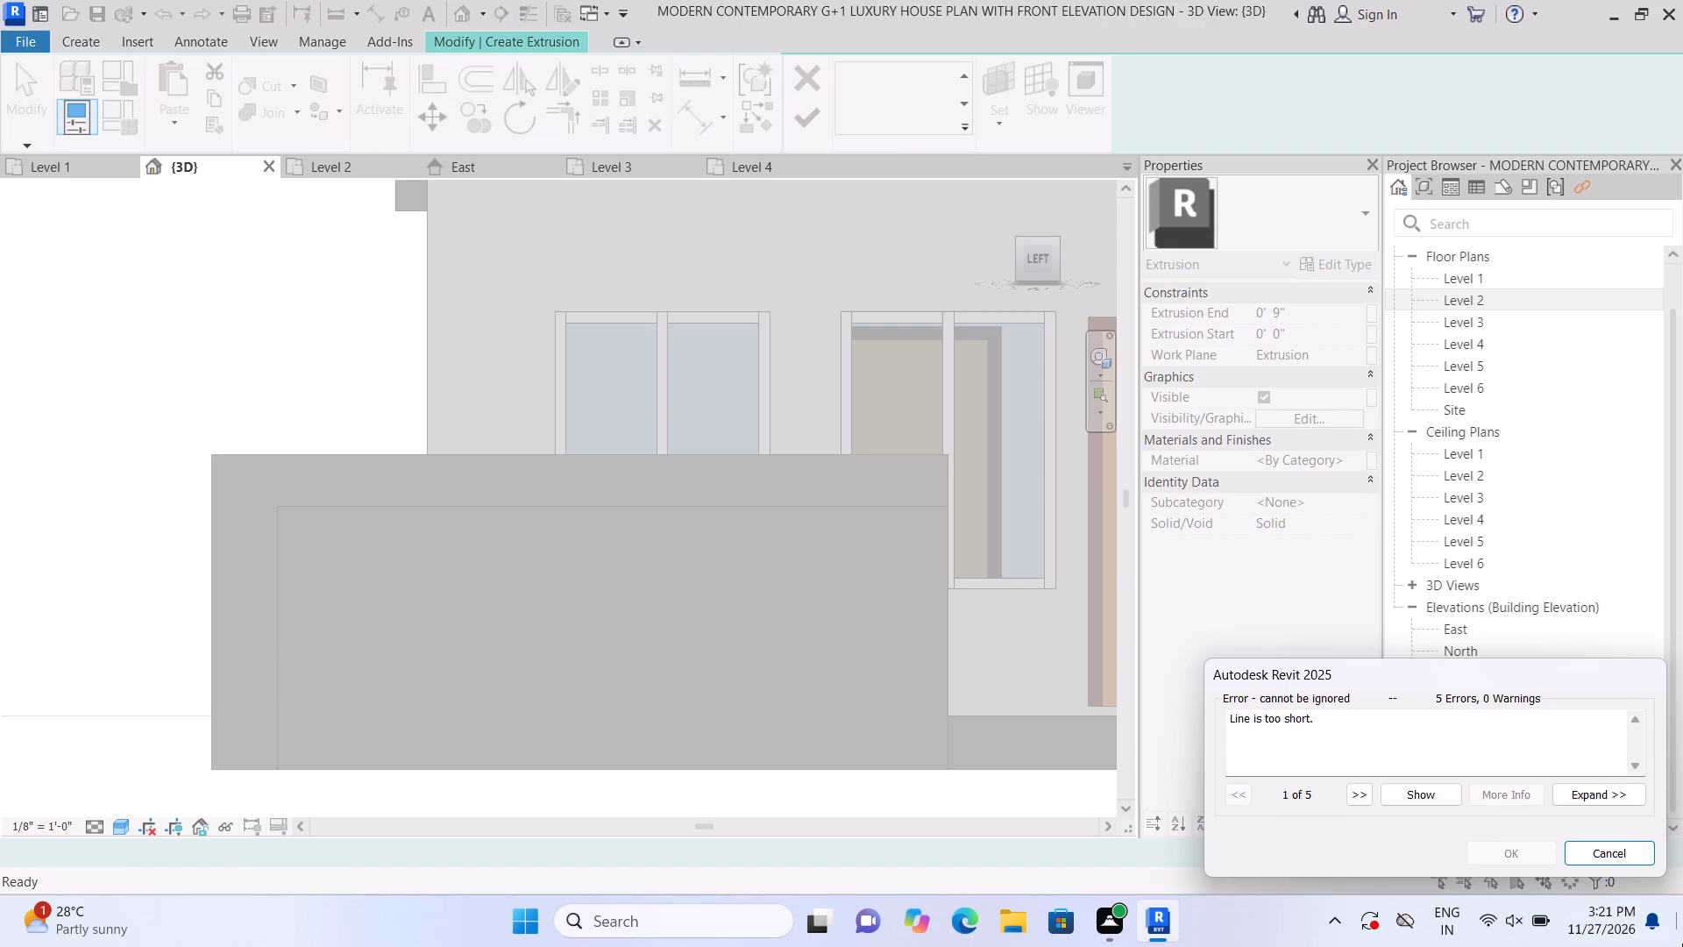
double_click(1621, 850)
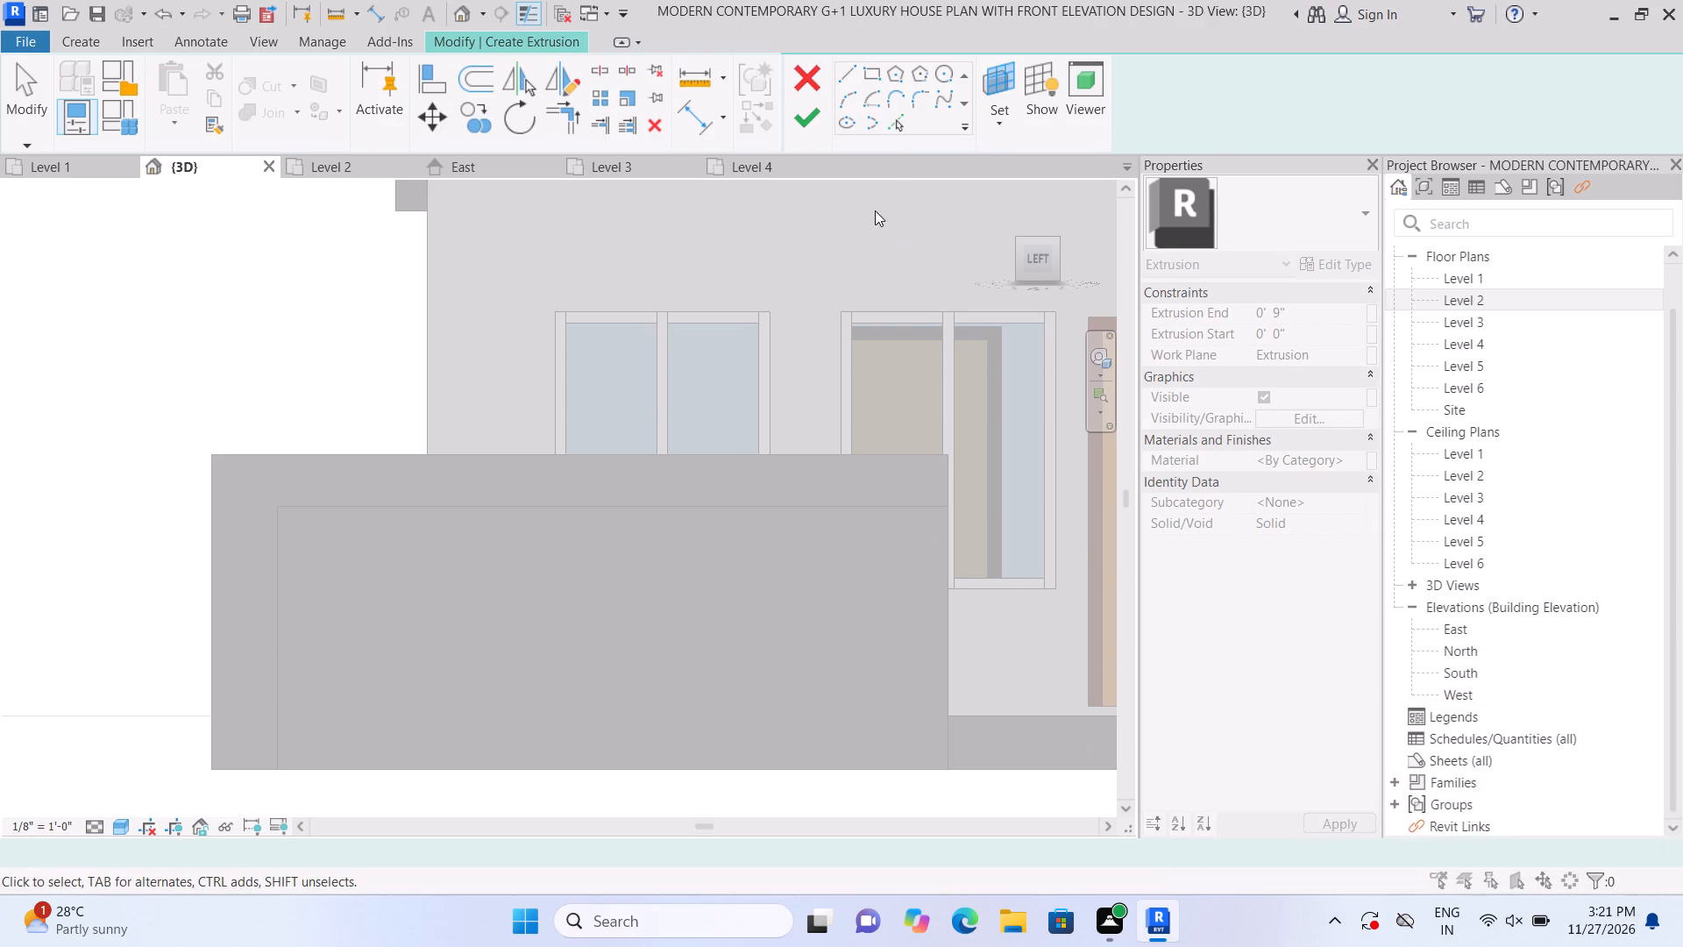
double_click(873, 77)
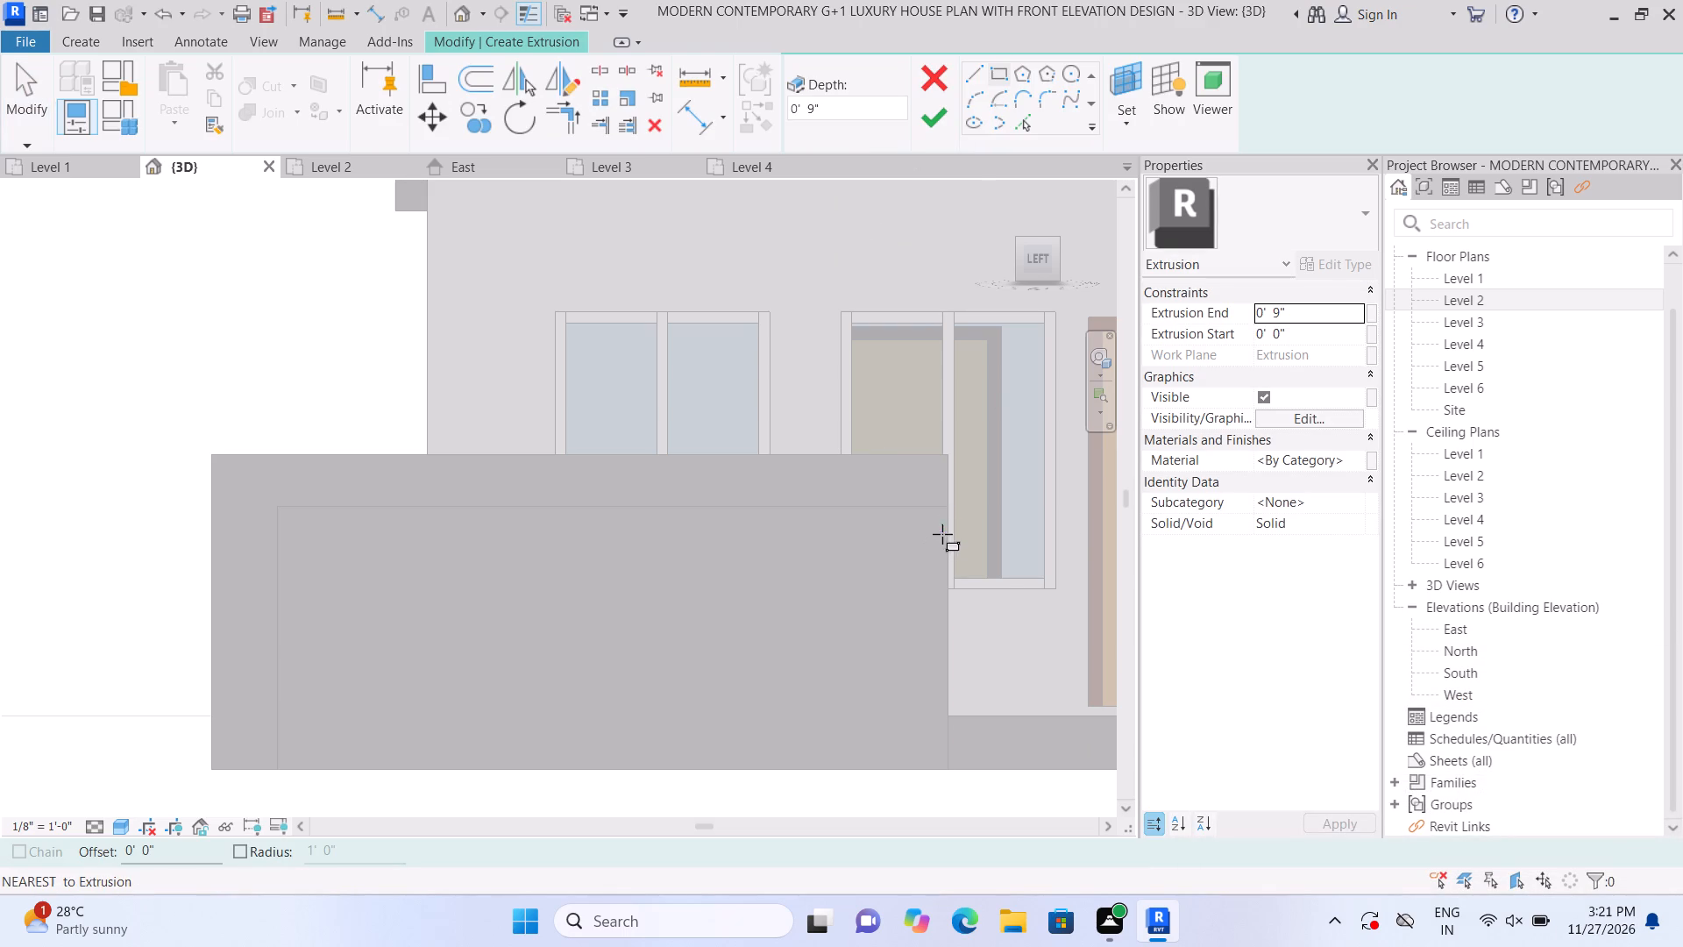
left_click(946, 504)
middle_click_drag(888, 641, 714, 491)
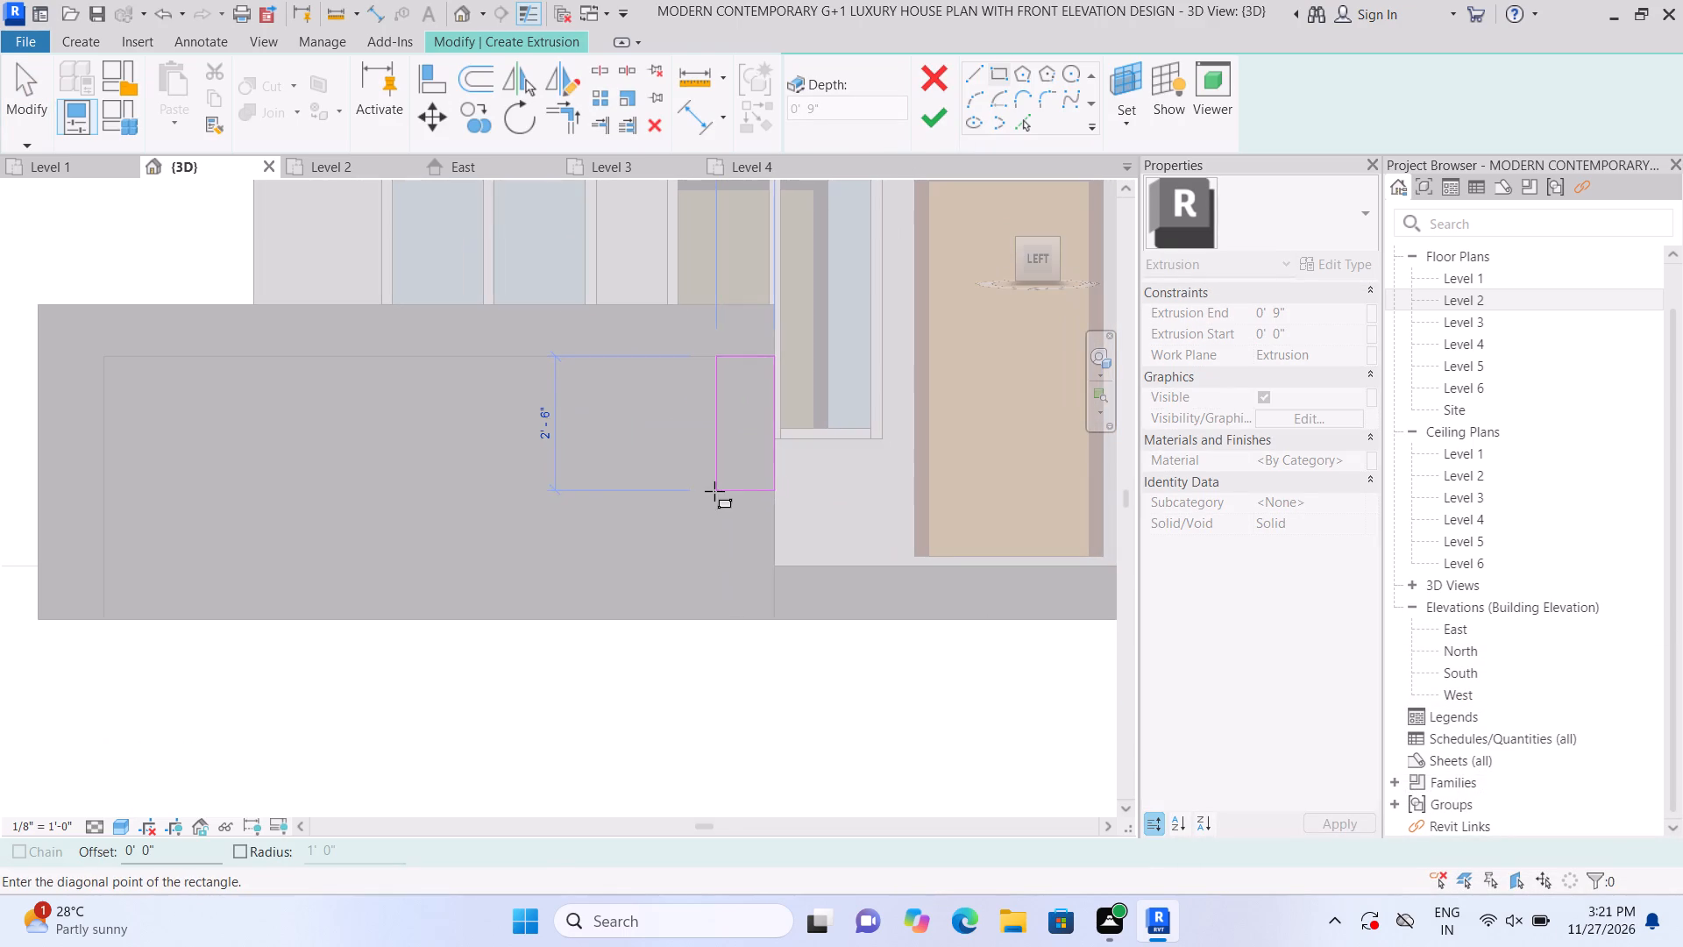
left_click(728, 623)
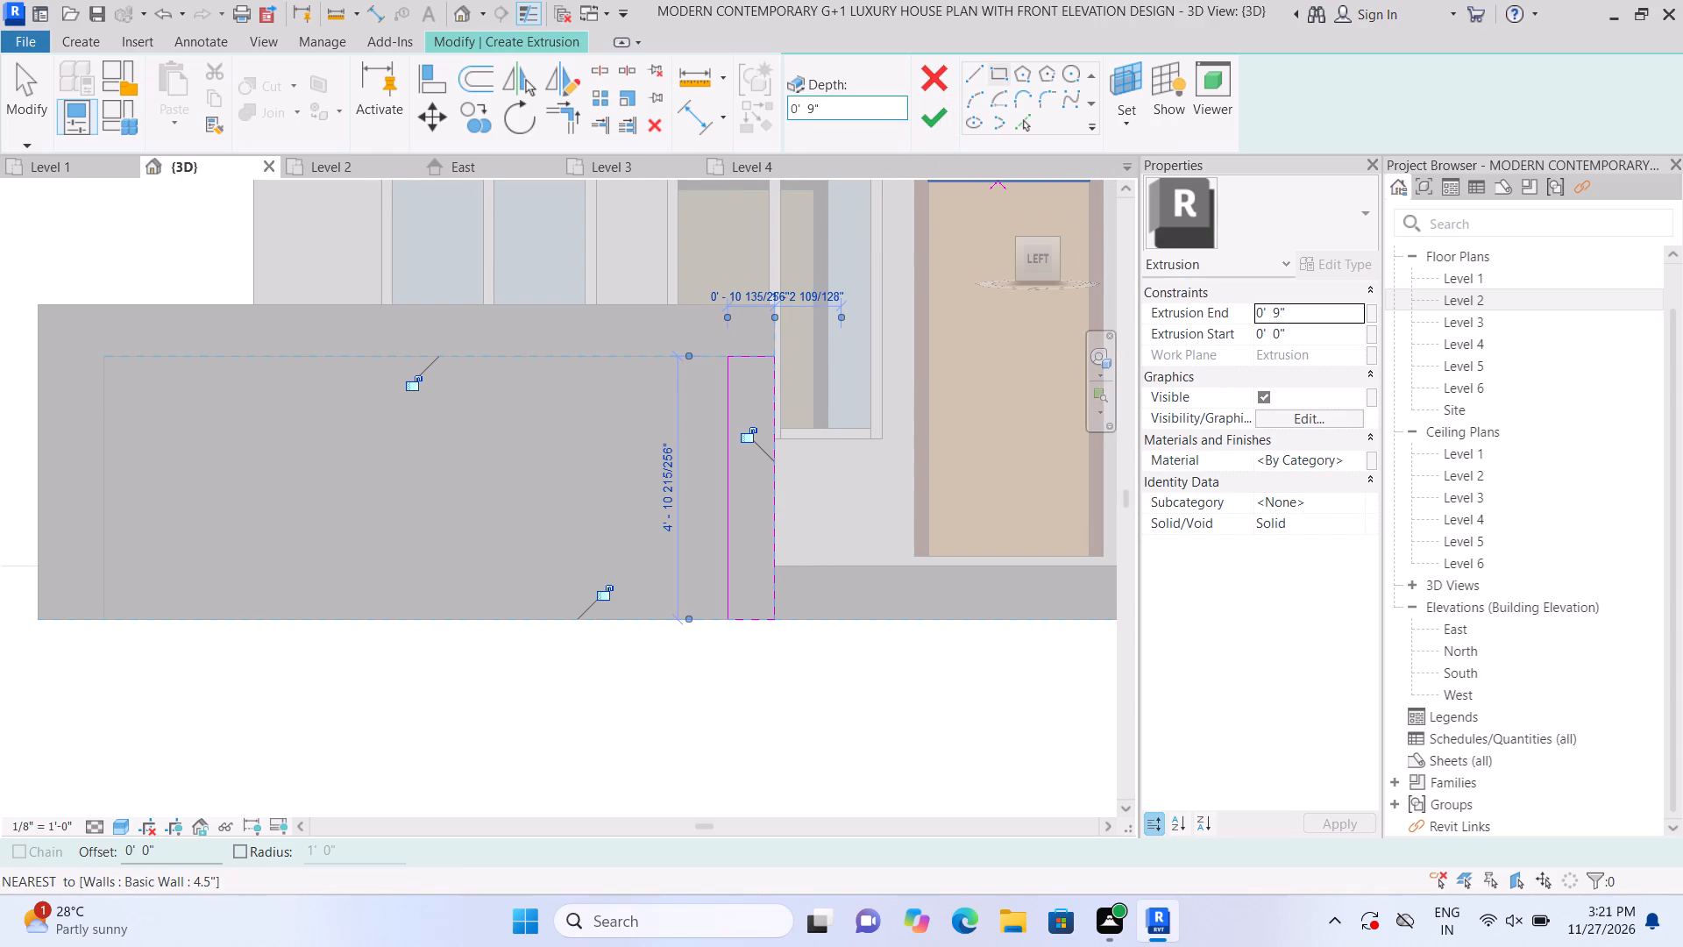
left_click(931, 116)
scroll(984, 626, "down", 1)
left_click(660, 758)
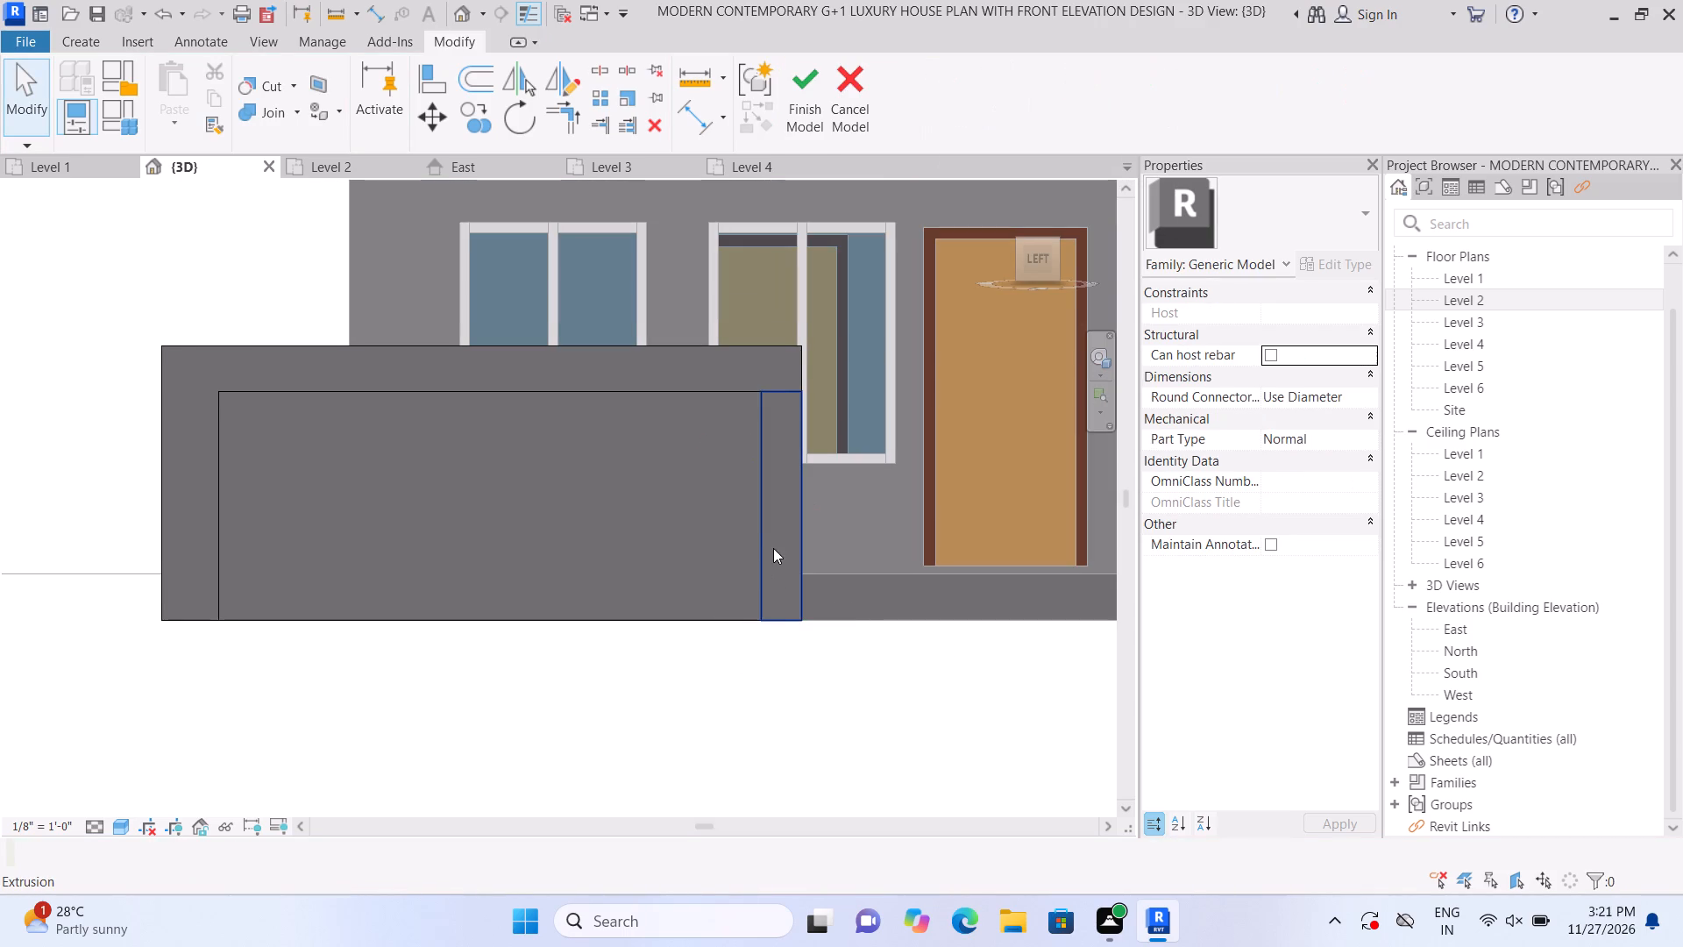
Pull the new vertical strip's inner edge slightly inward to widen the strip, and deselect it.
left_click(775, 540)
left_click(752, 501)
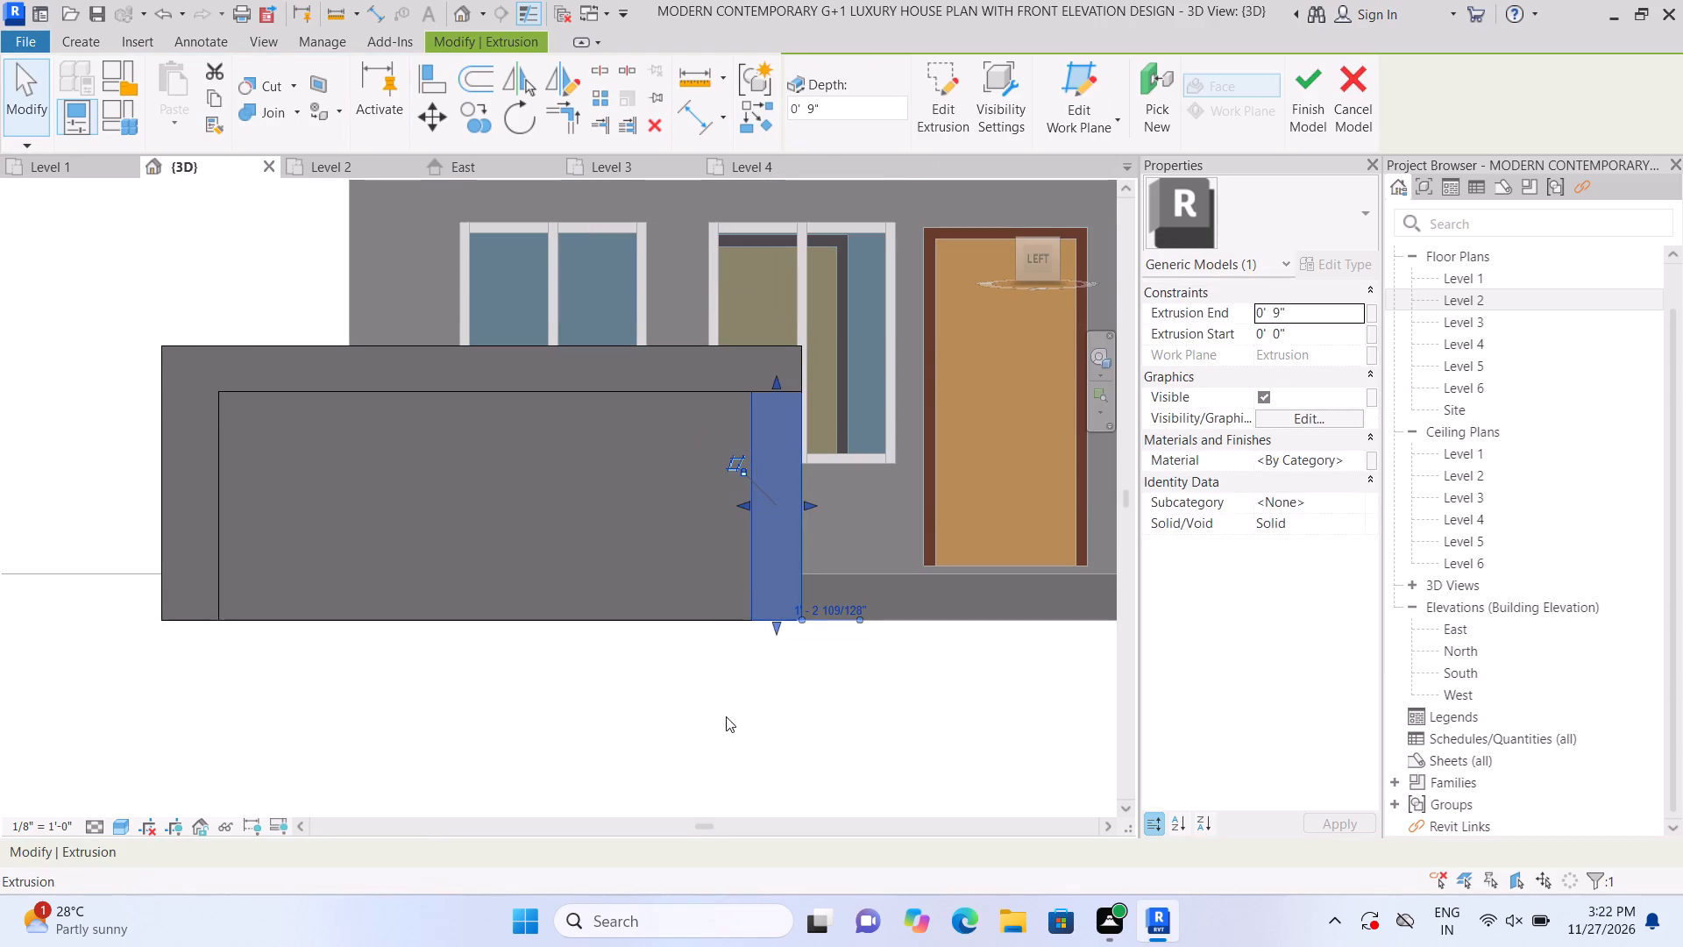
left_click(726, 716)
Join the widened vertical strip with the horizontal top strip using Join Geometry.
left_click(298, 116)
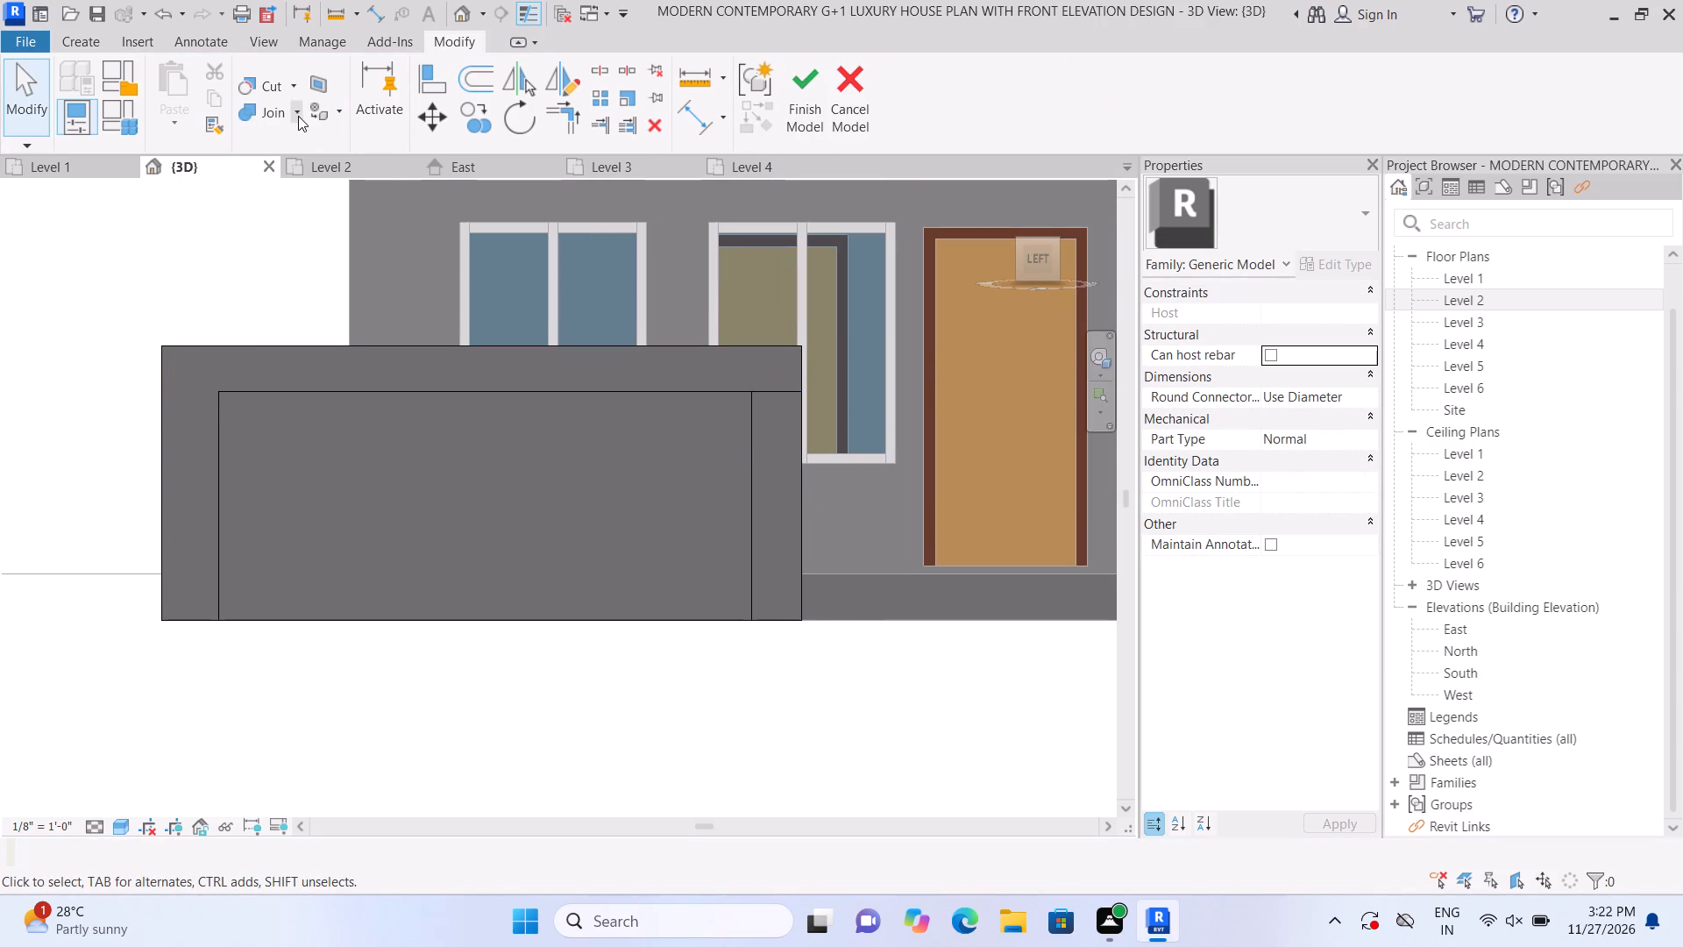
left_click(302, 143)
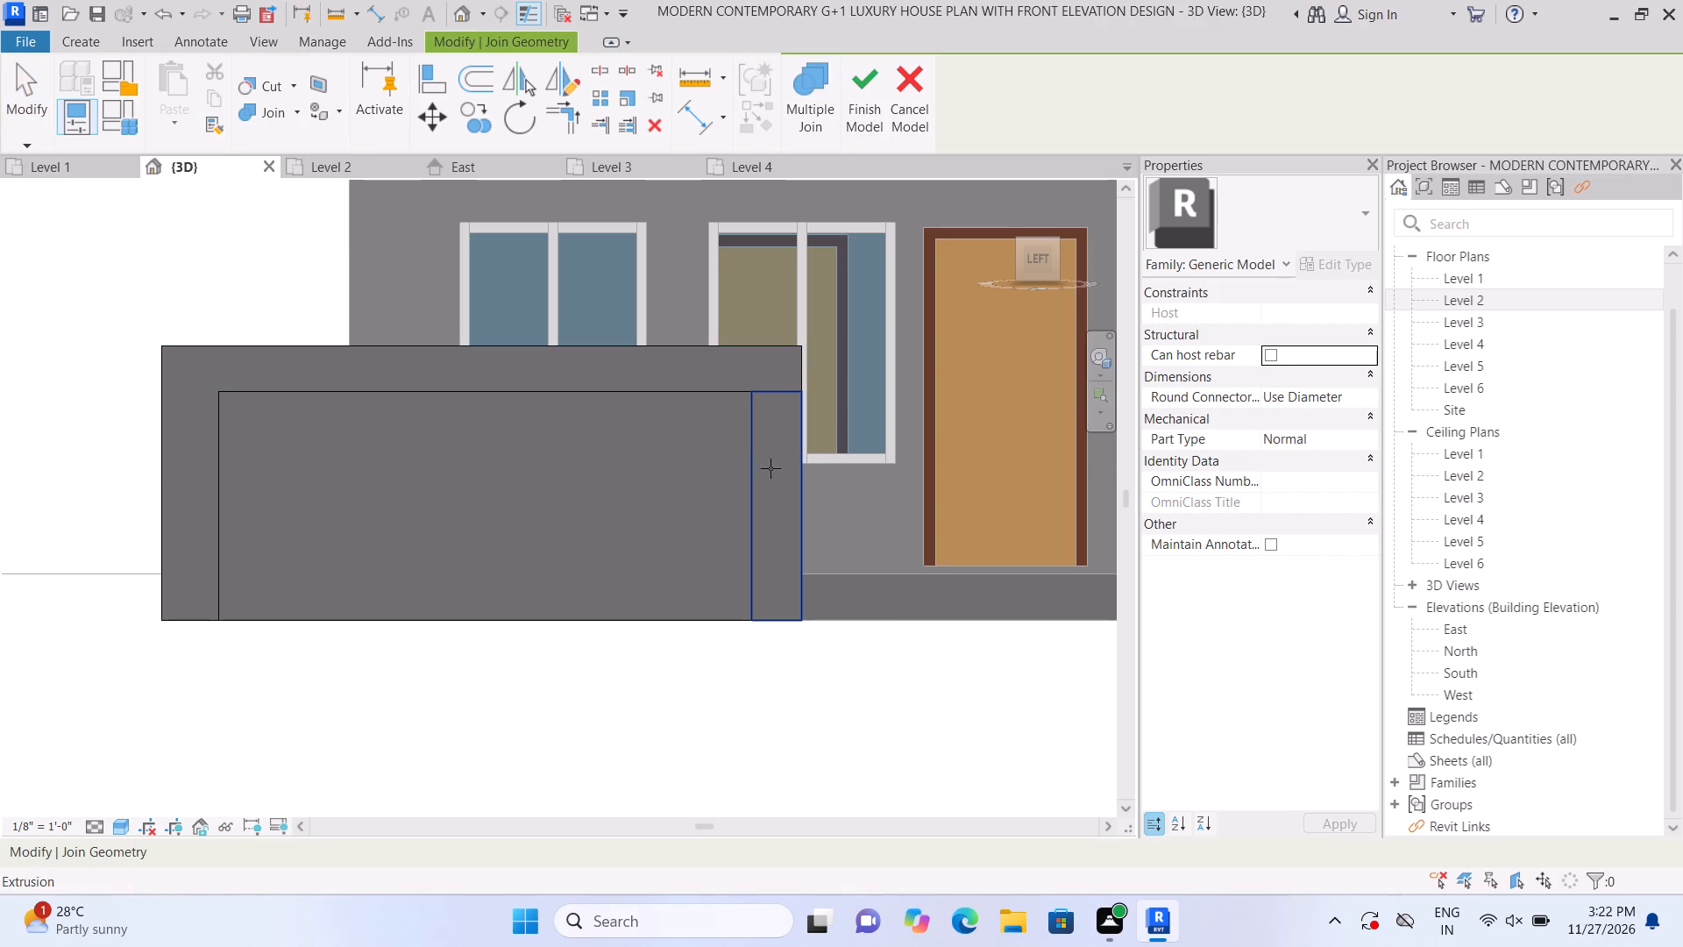
left_click(770, 468)
left_click(738, 388)
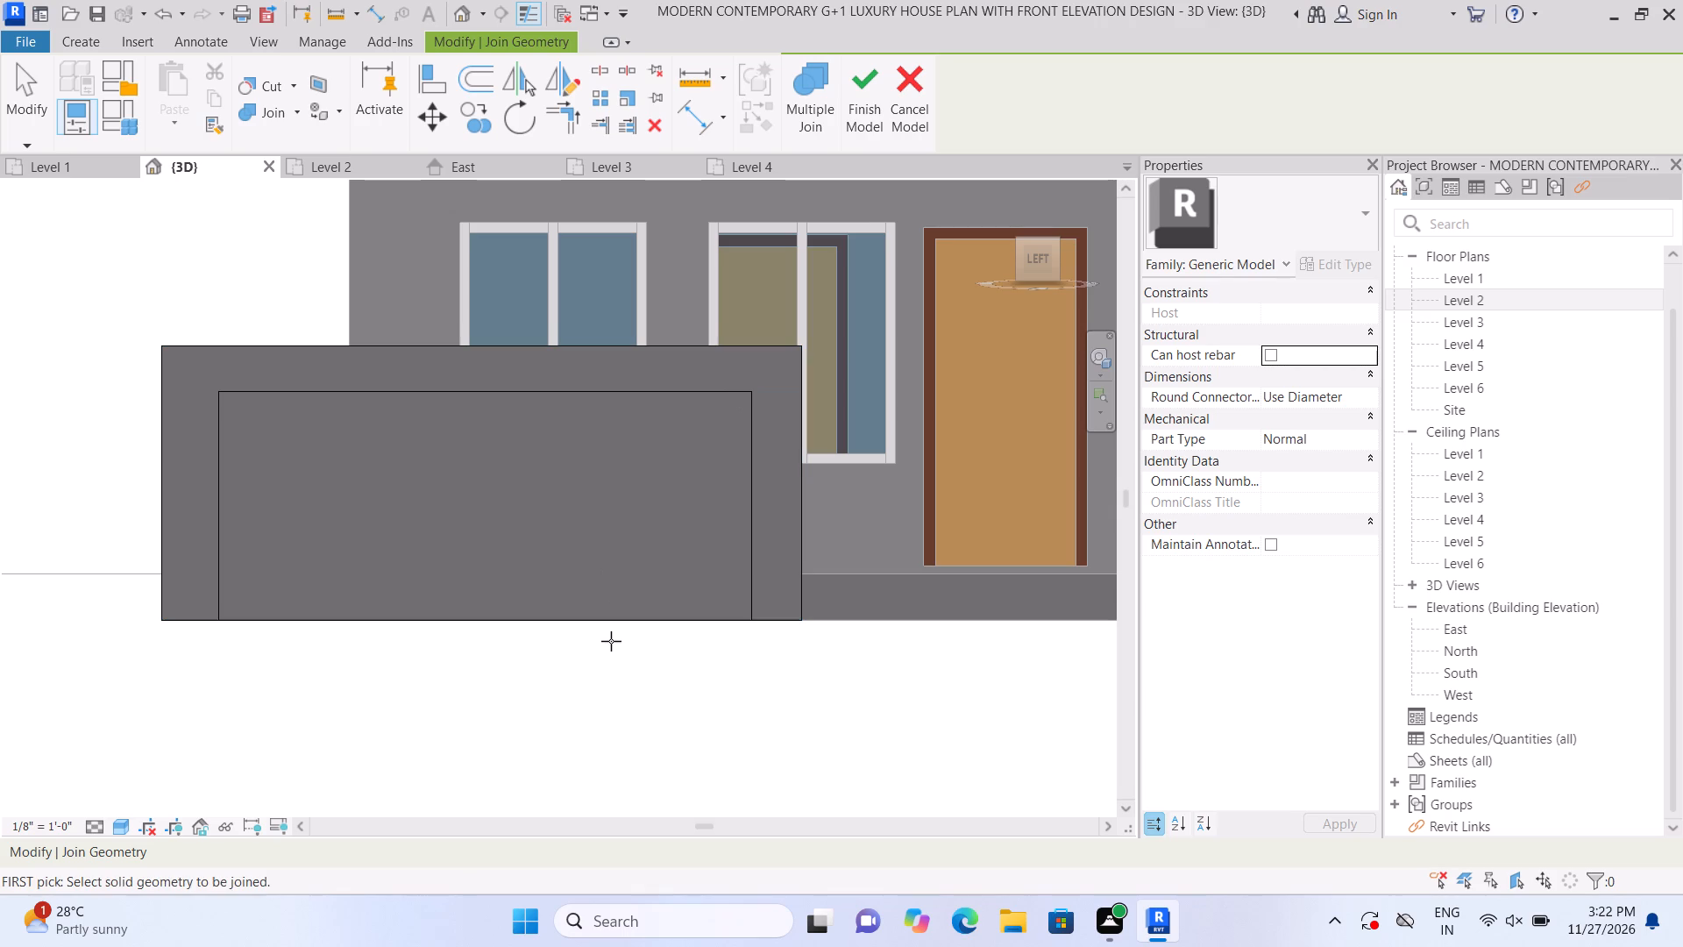
Create a rectangular extrusion about 3'-0" wide and 2'-4" high on the block's front face, inside the trim frame.
left_click(89, 50)
left_click(184, 98)
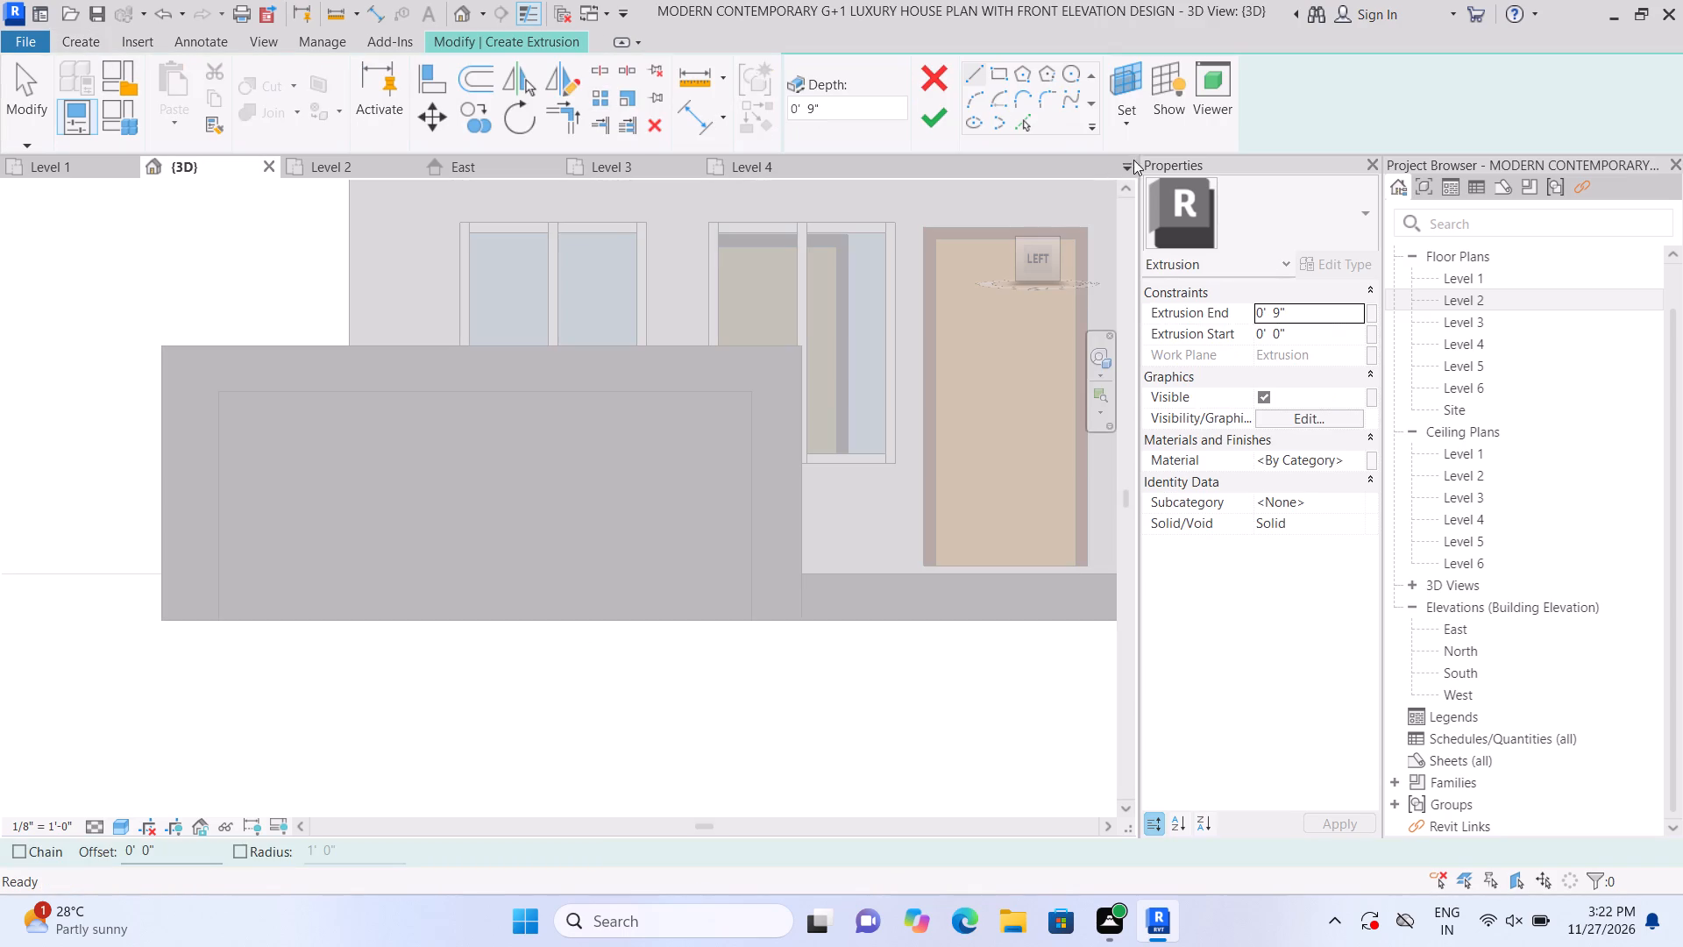
left_click(1130, 115)
left_click(1144, 203)
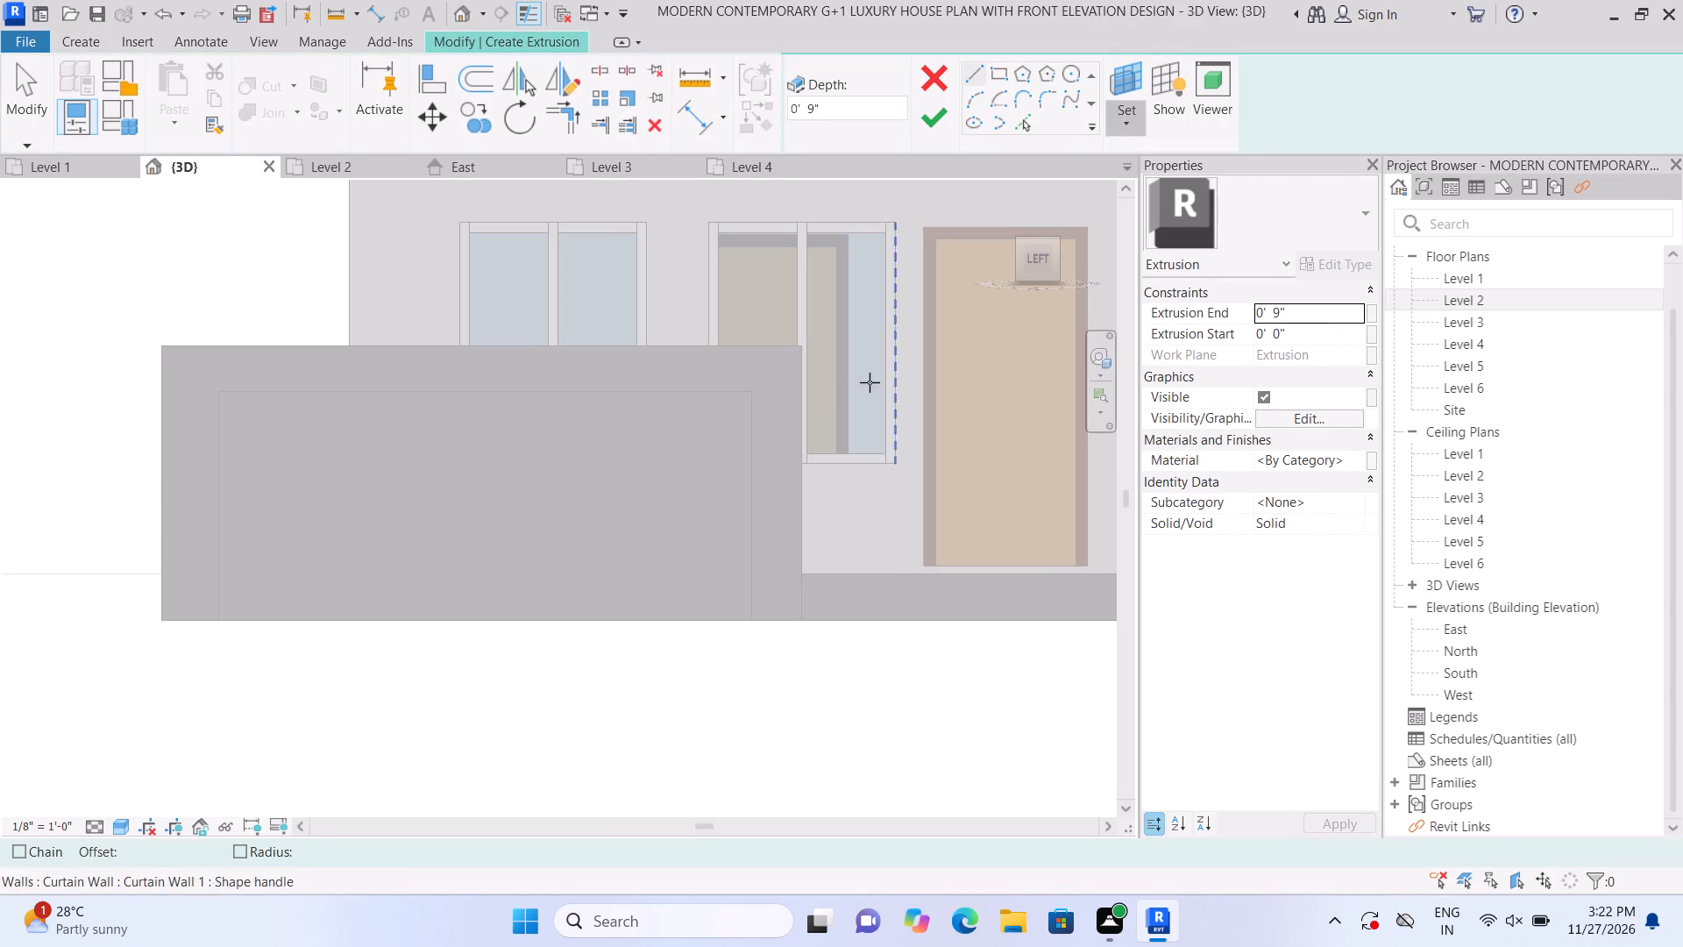
left_click(711, 470)
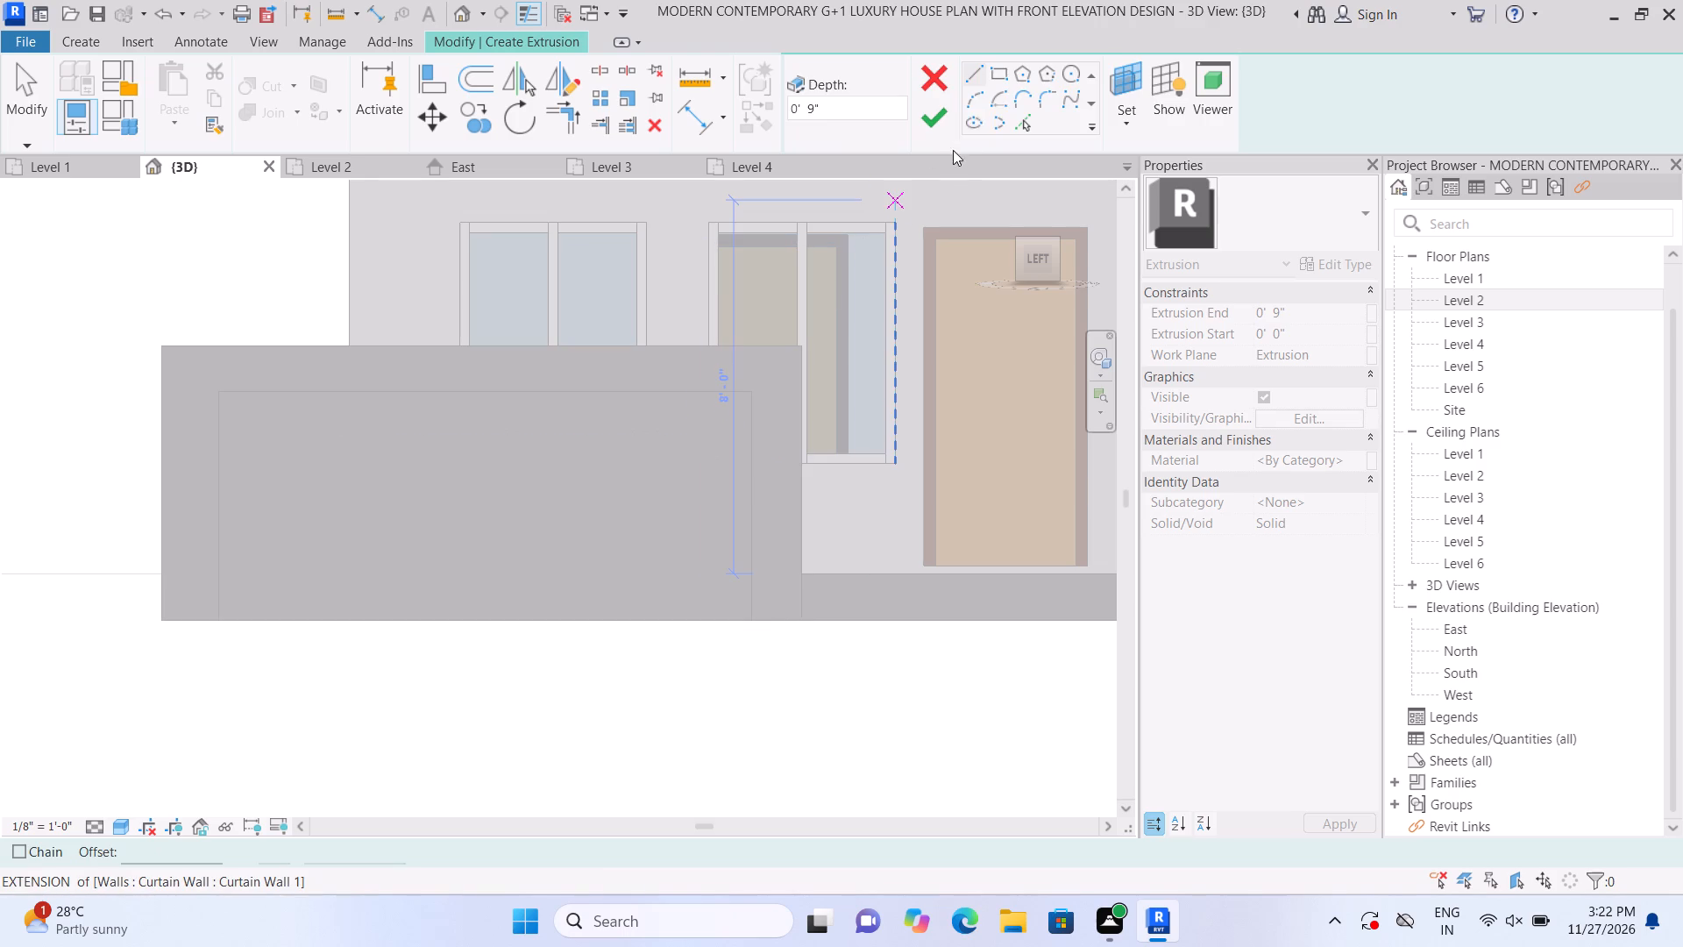
left_click(992, 82)
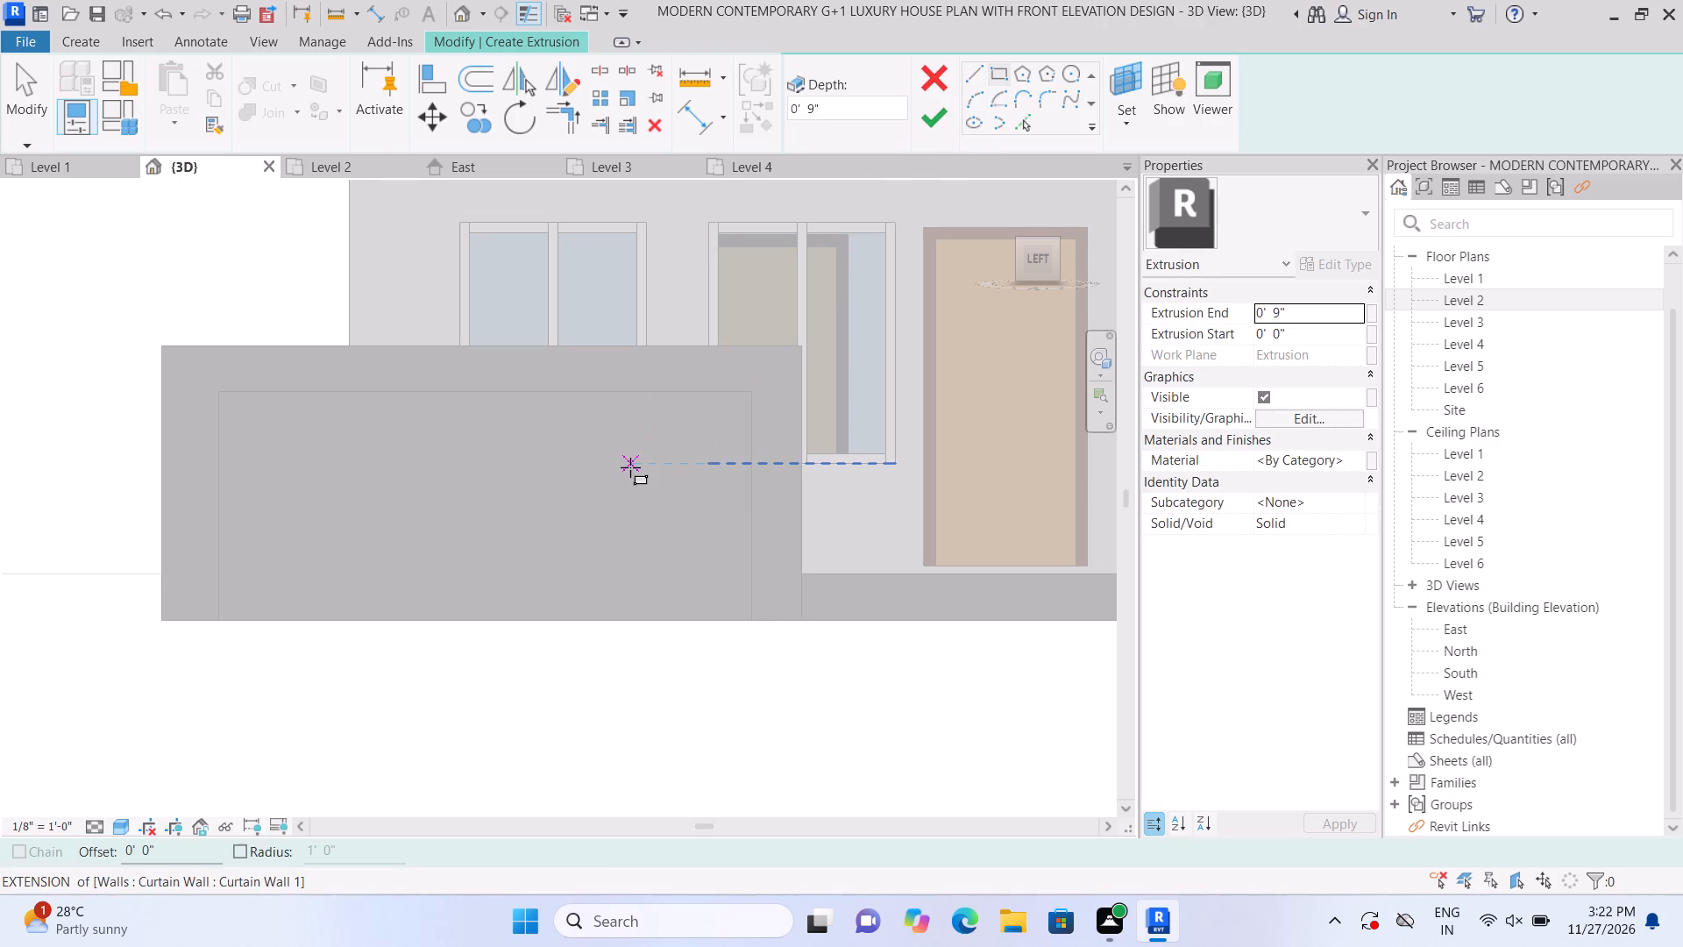
left_click(410, 447)
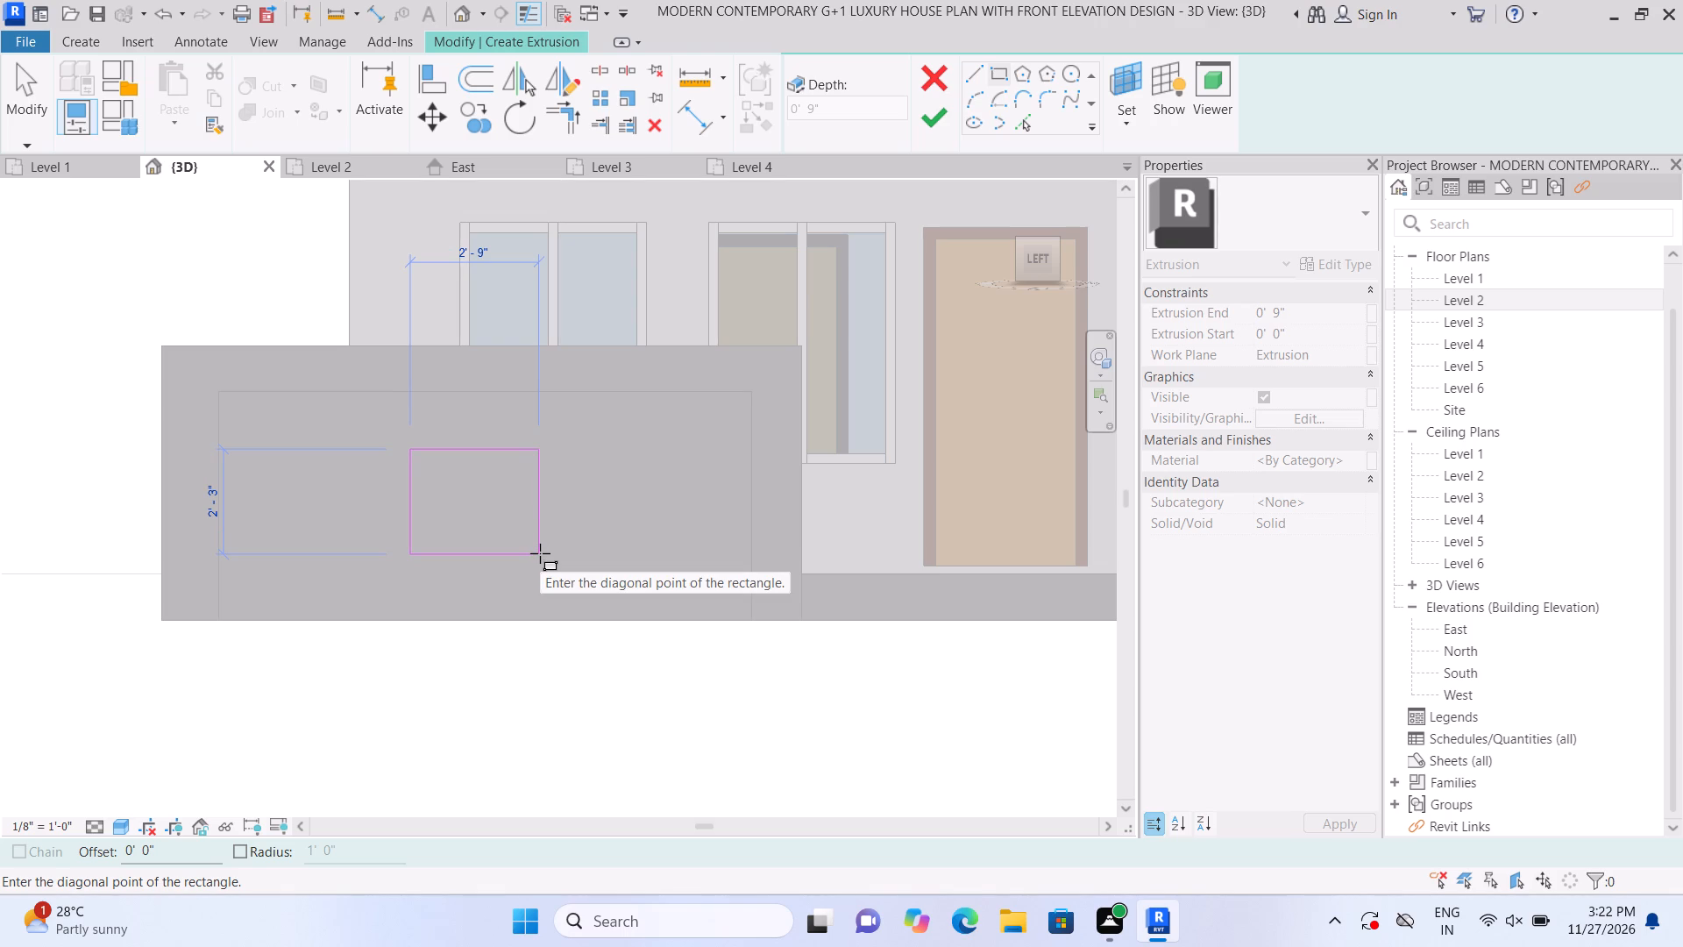
key("Escape")
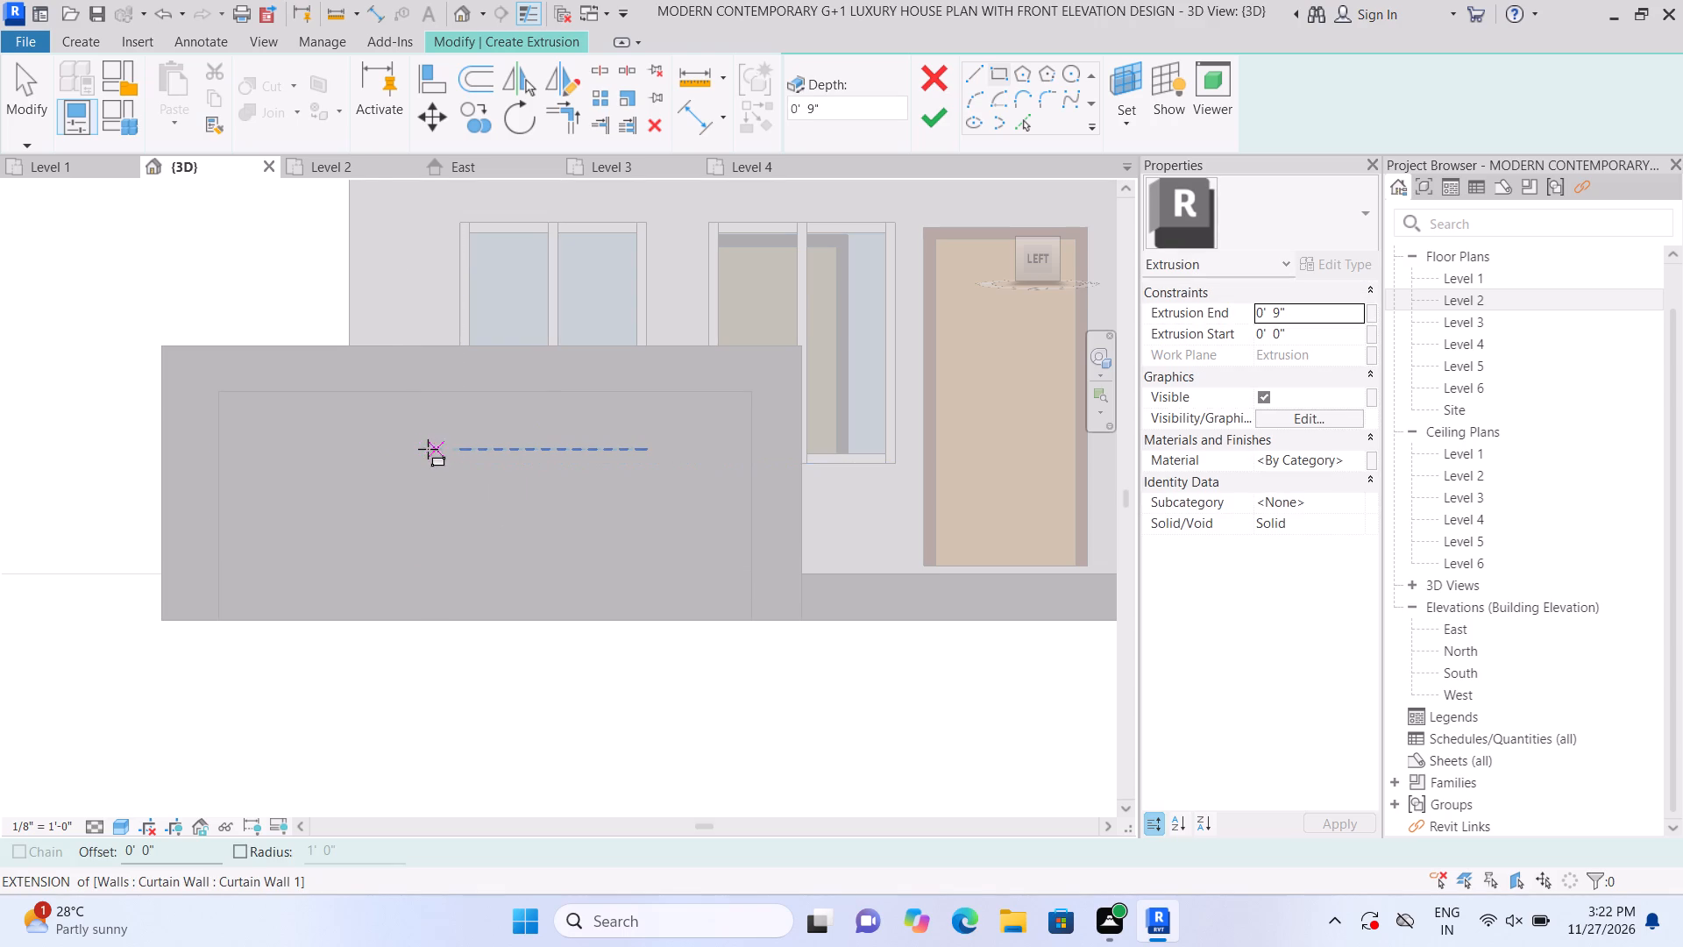
left_click(427, 449)
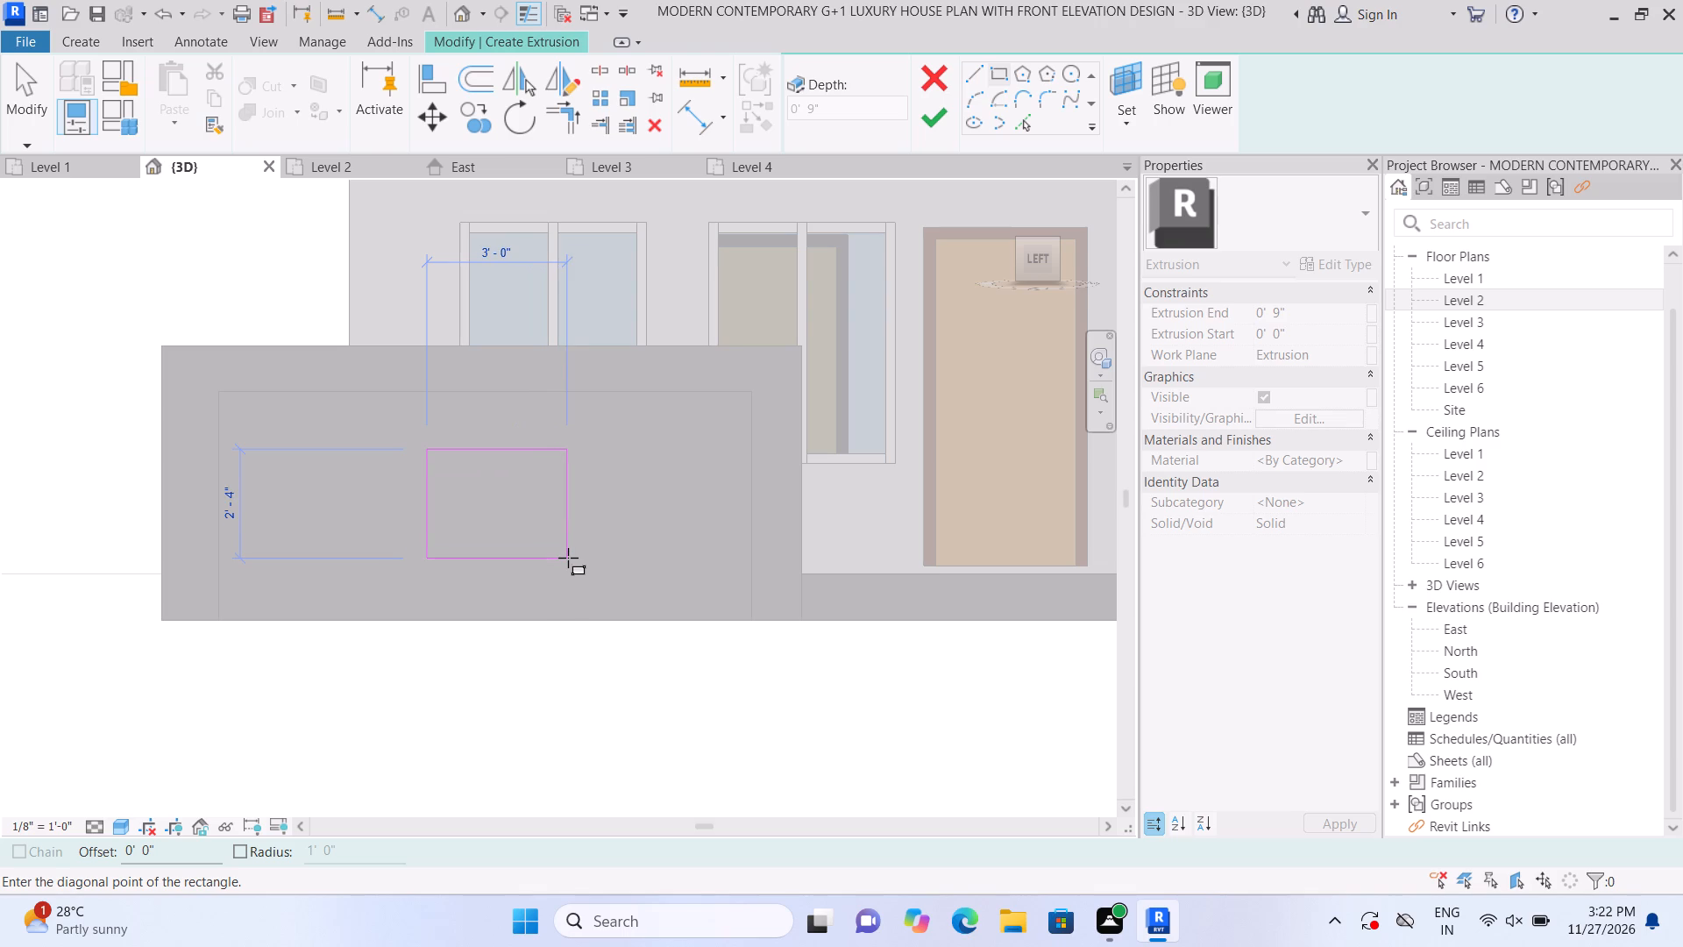
double_click(568, 558)
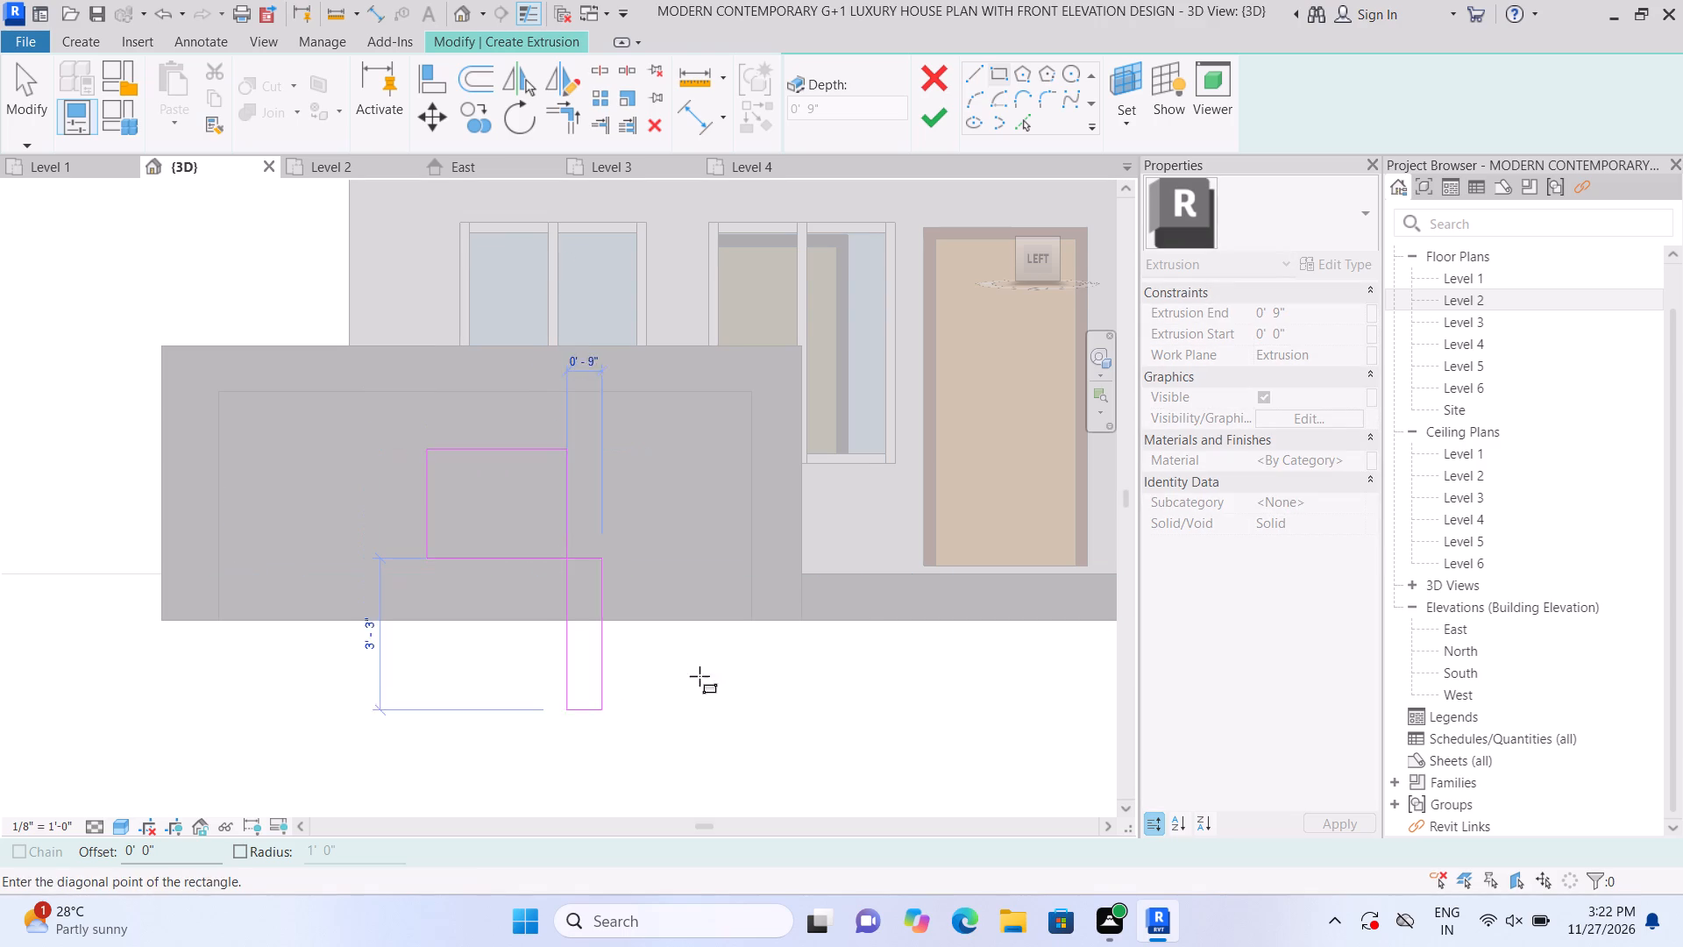
key("Escape")
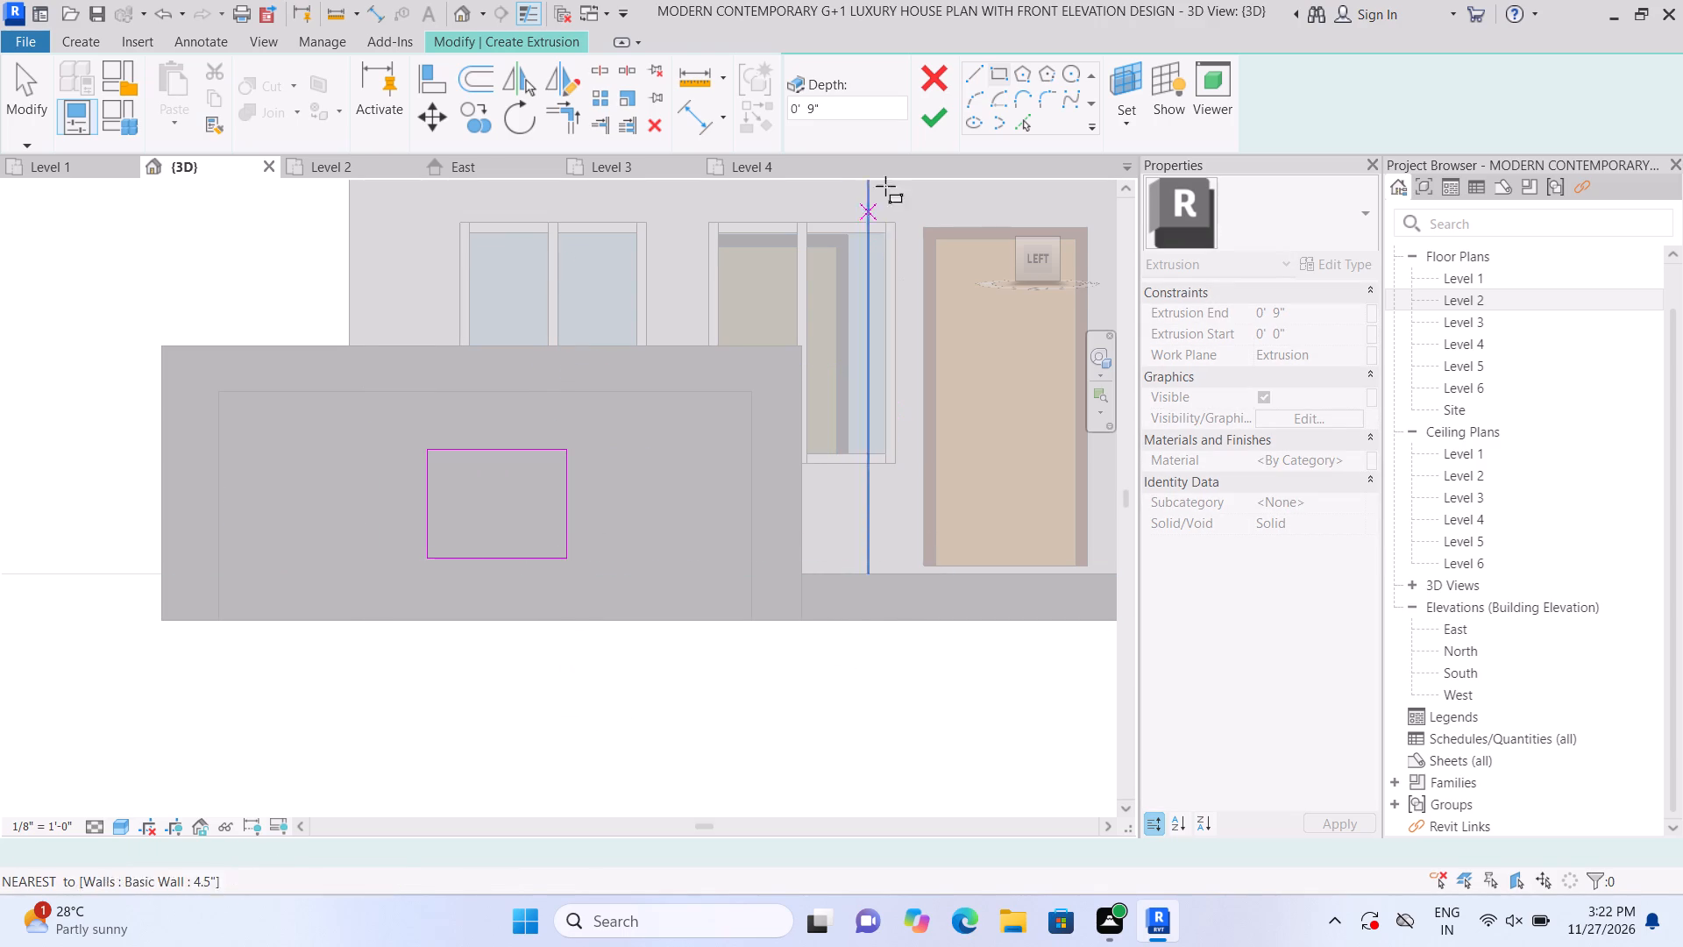
left_click(933, 105)
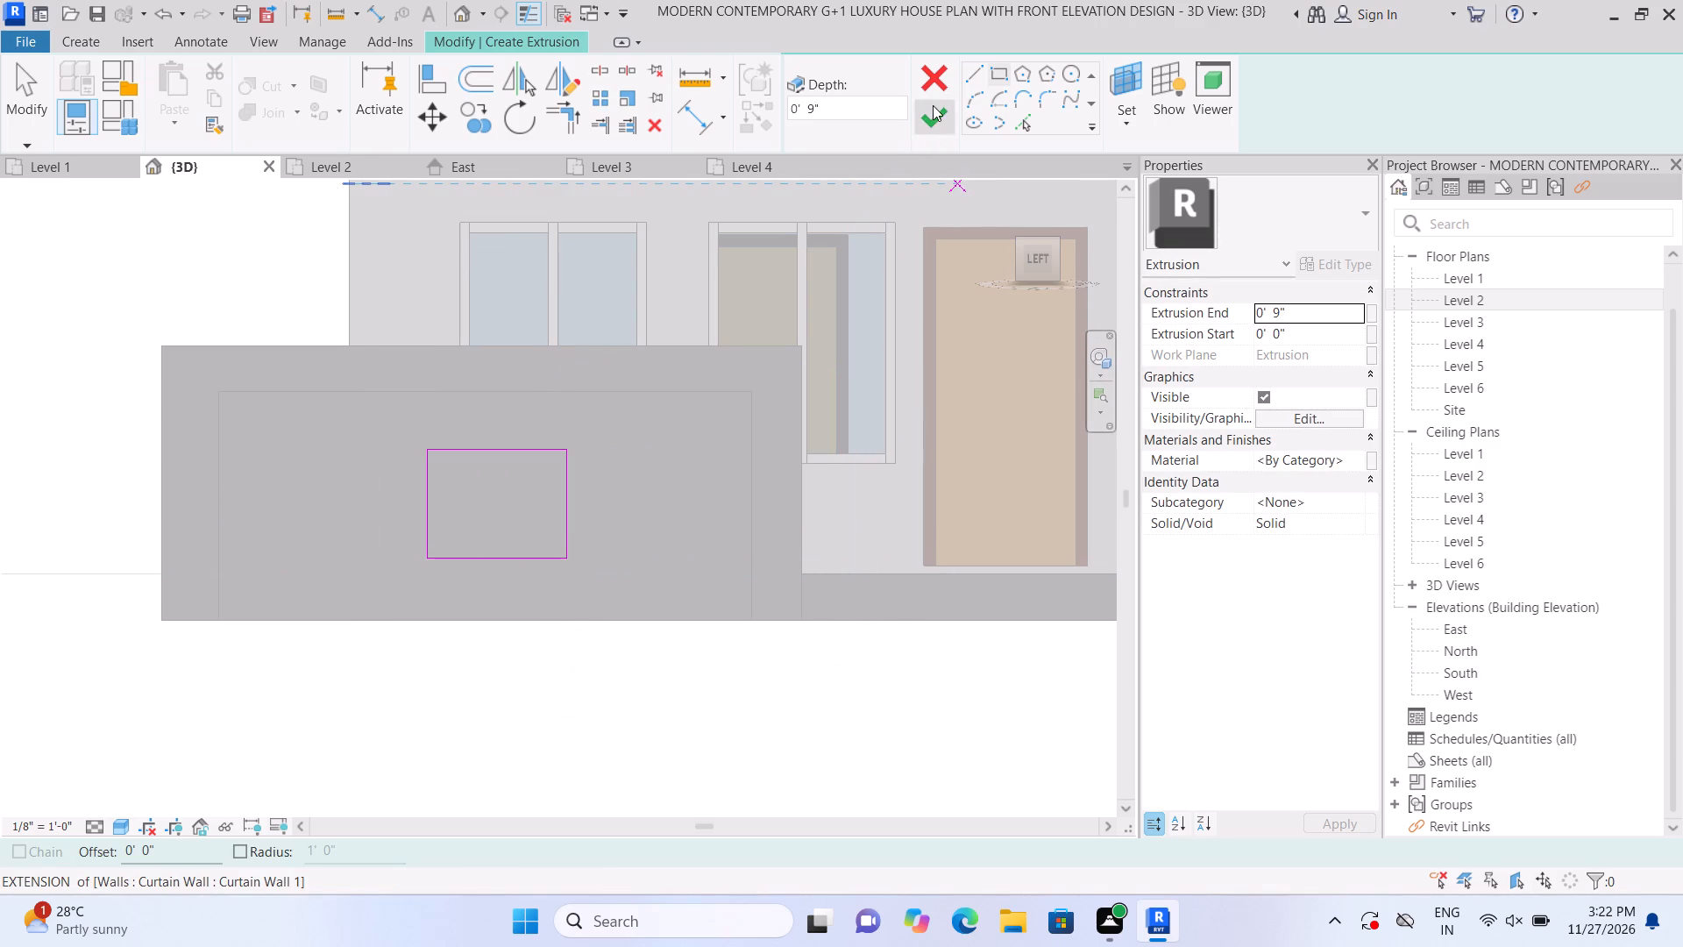
Set the rectangular panel's extrusion end to 5" and deselect it.
double_click(1301, 313)
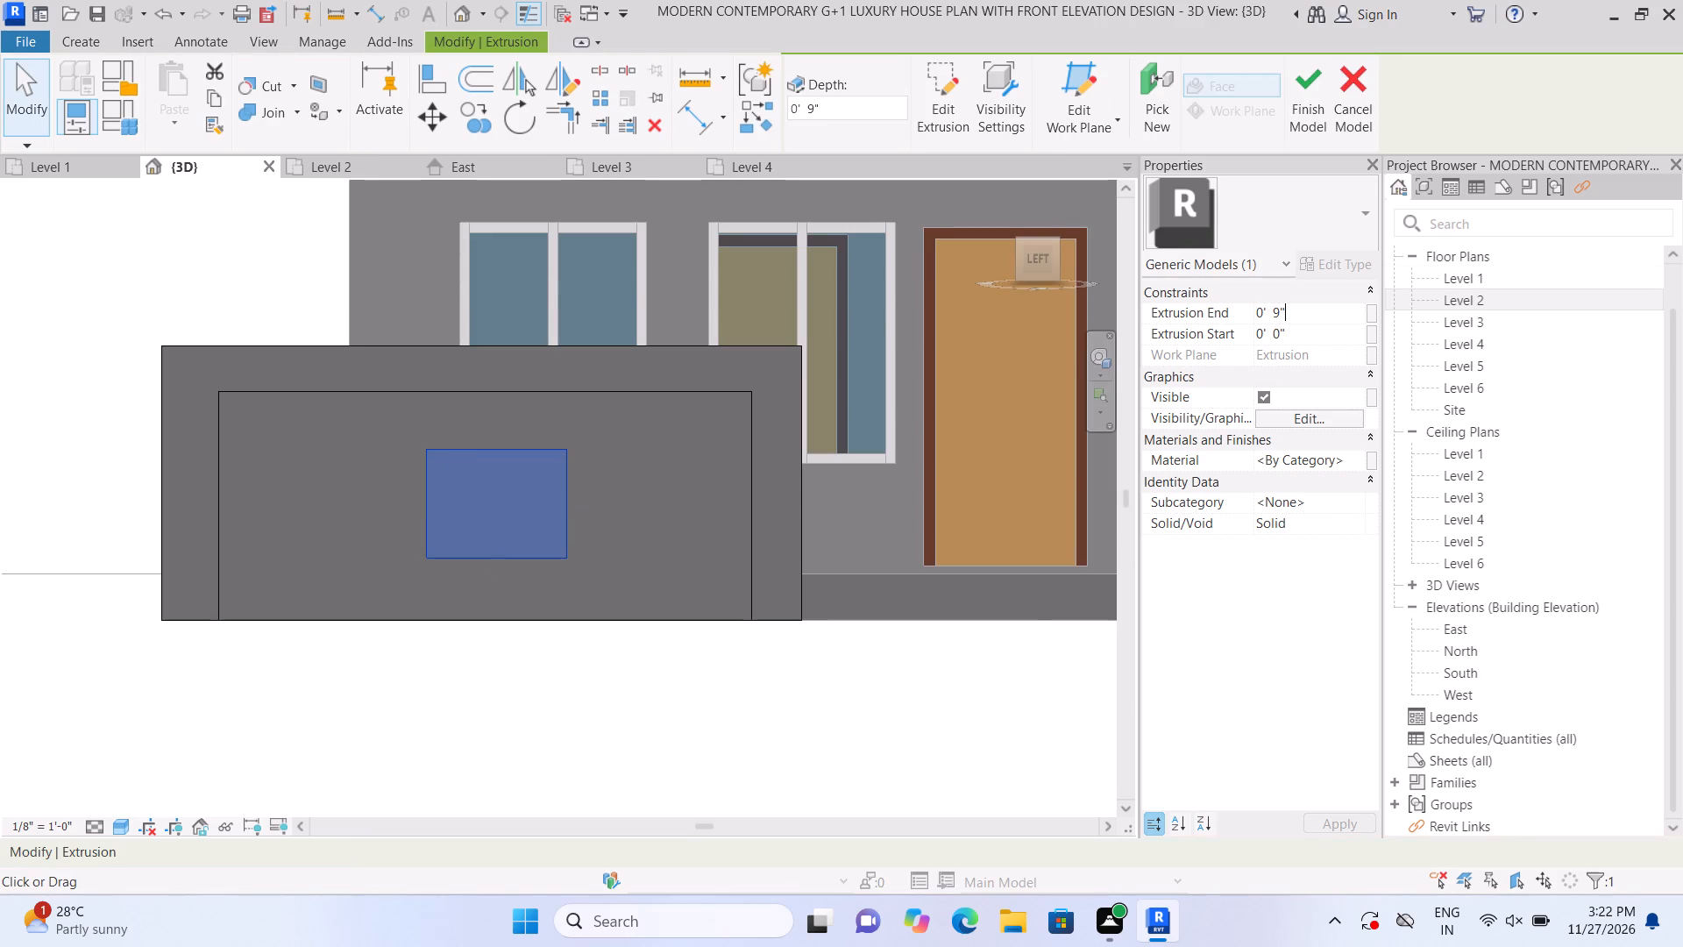
key("BackSpace")
key("BackSpace")
key("BackSpace")
key("BackSpace")
key("BackSpace")
key("BackSpace")
key("BackSpace")
key("BackSpace")
key("BackSpace")
key("BackSpace")
key("BackSpace")
type("5\"")
key("Return")
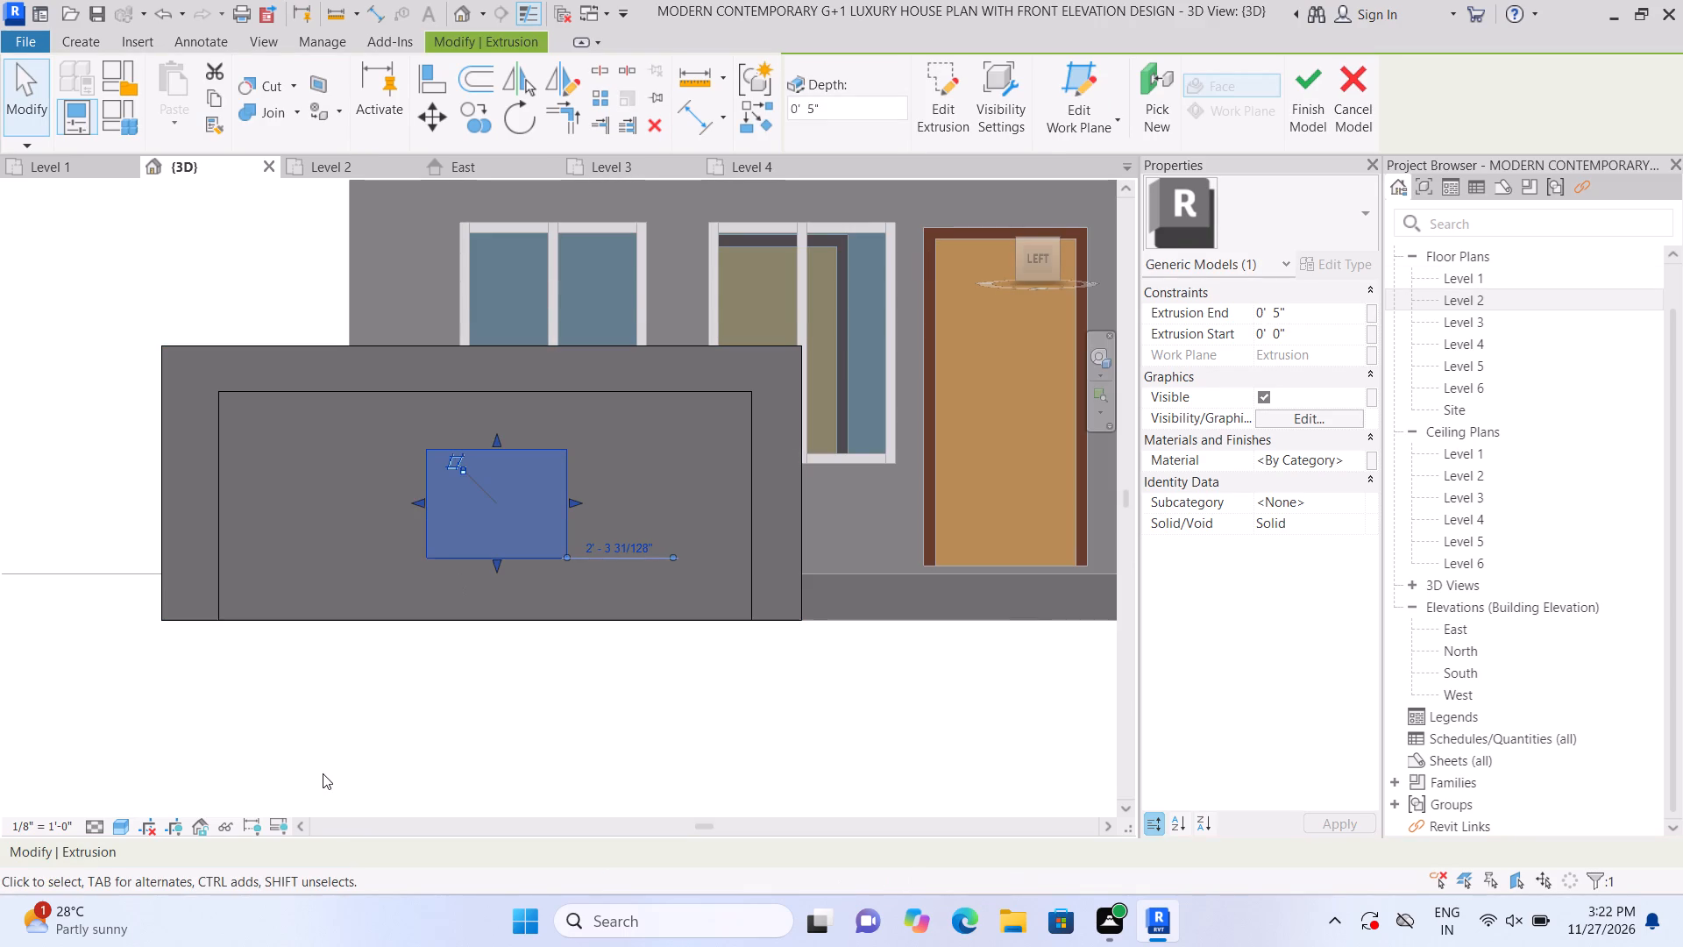
left_click(323, 773)
Examine the boundary wall block's trim frame and raised panel in perspective against the whole house.
middle_click_drag(502, 754, 446, 784, "shift")
scroll(901, 508, "down", 5)
middle_click_drag(660, 774, 647, 749, "shift")
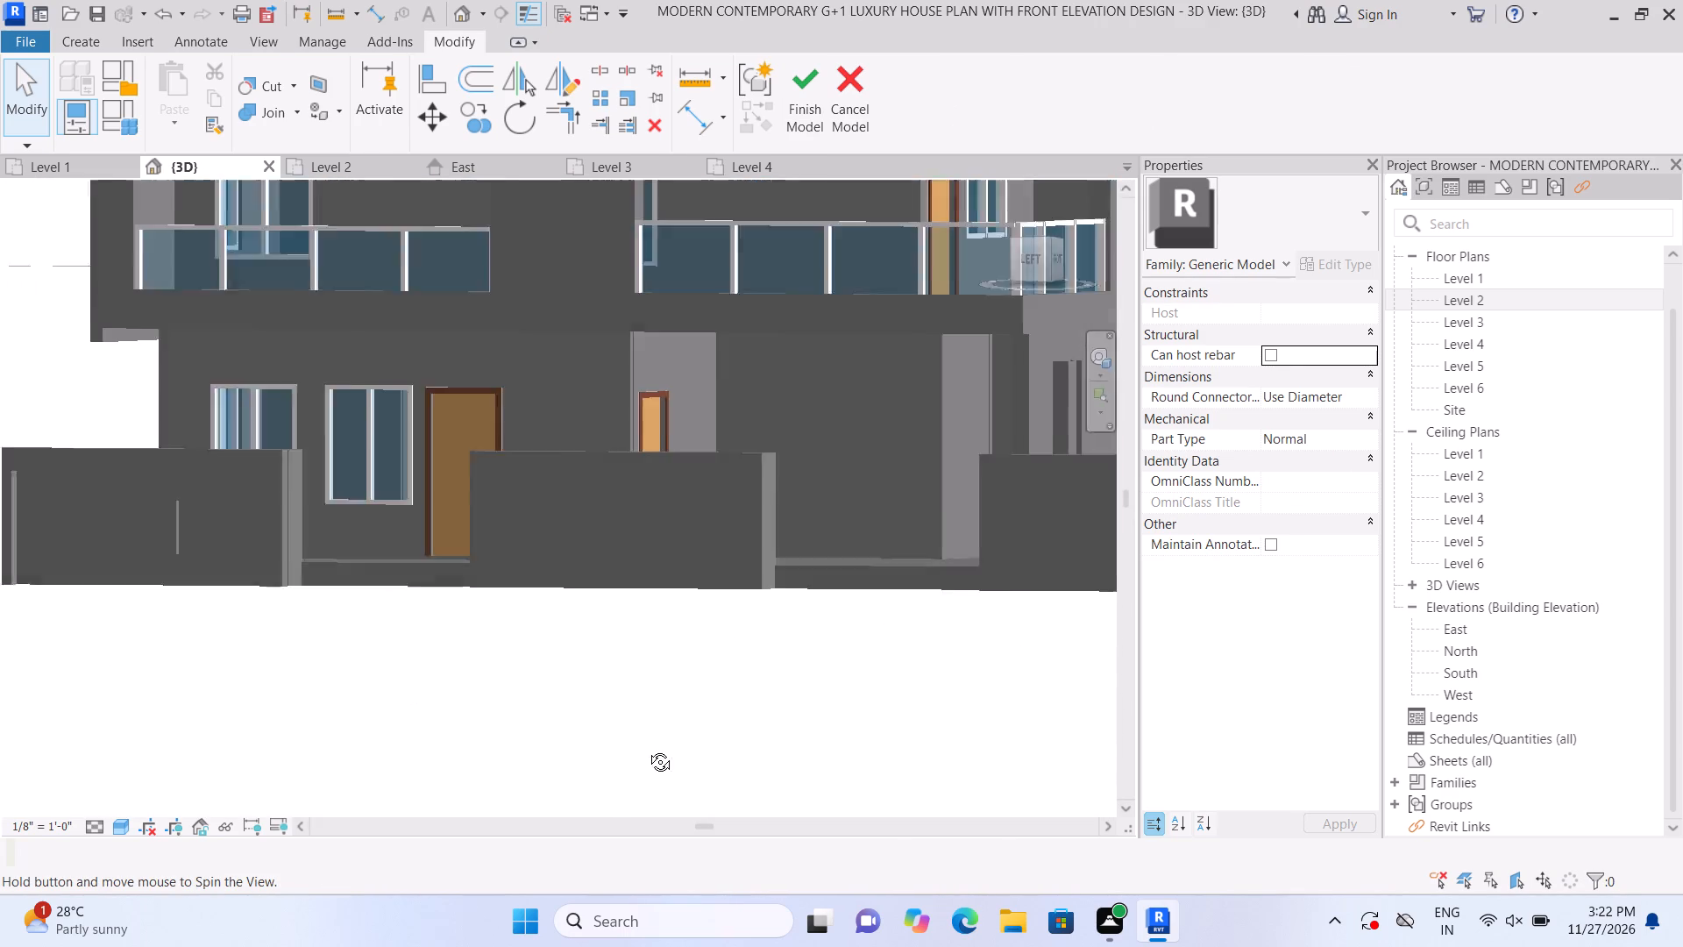
middle_click_drag(647, 749, 650, 749, "shift")
scroll(651, 724, "up", 1)
middle_click_drag(645, 726, 607, 731, "shift")
scroll(607, 731, "up", 1, "shift")
scroll(695, 706, "down", 2)
middle_click_drag(712, 705, 671, 718)
scroll(1087, 563, "down", 5)
scroll(280, 698, "down", 1)
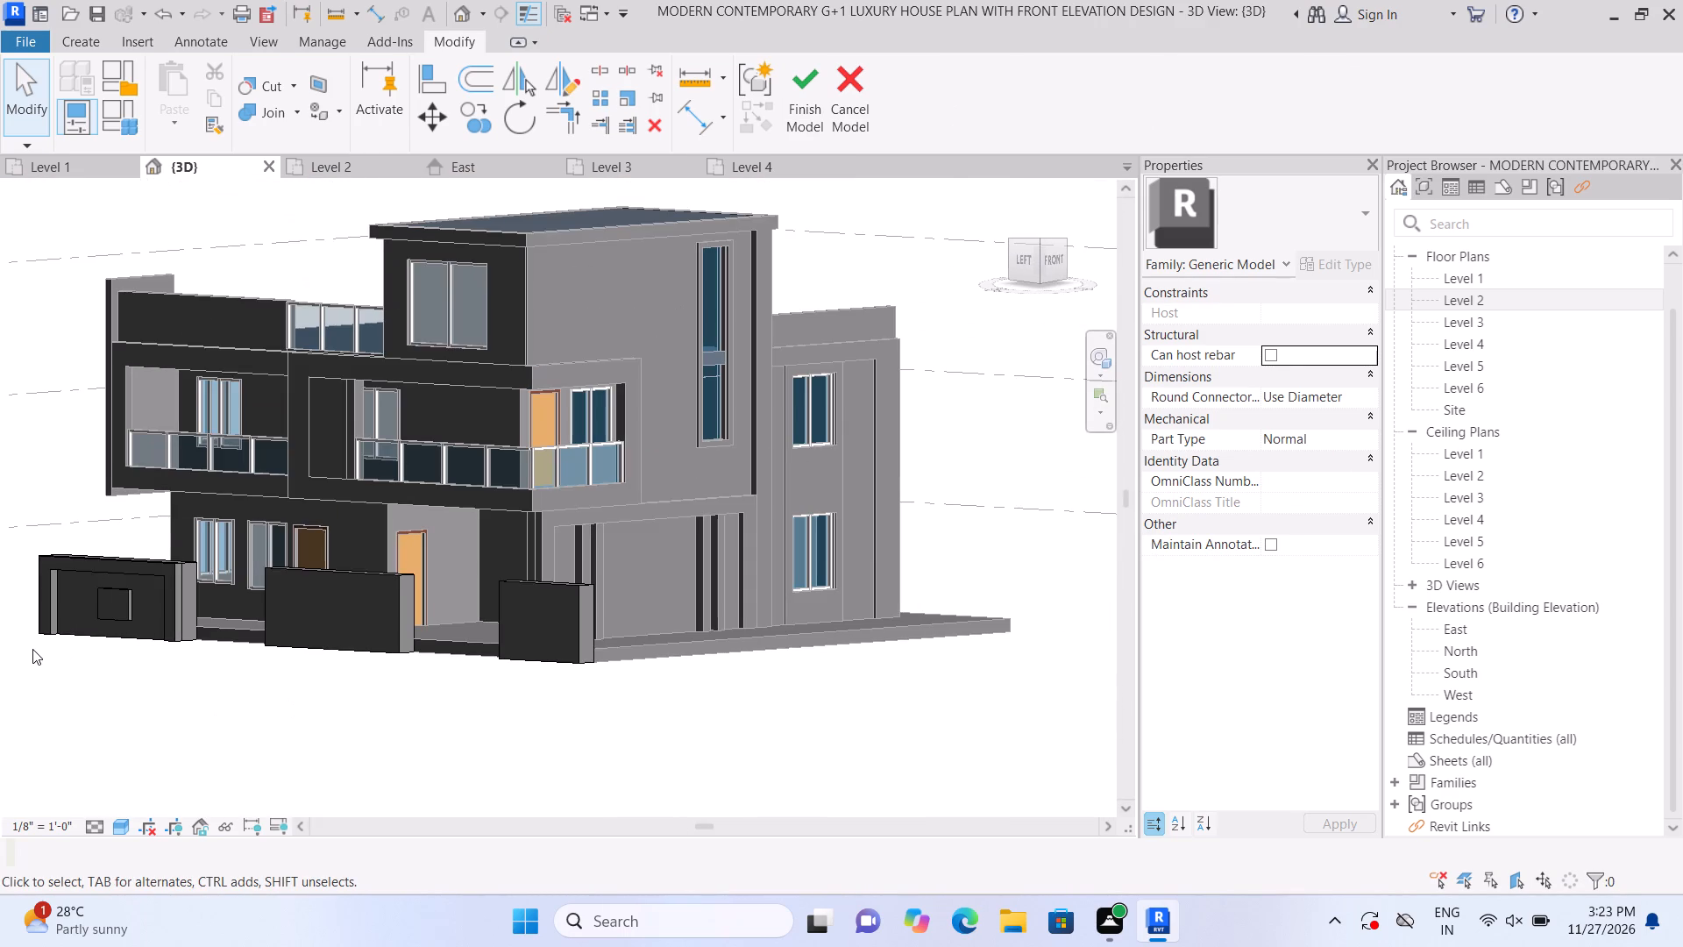
scroll(36, 646, "up", 1)
middle_click_drag(46, 646, 259, 682)
scroll(273, 688, "up", 3)
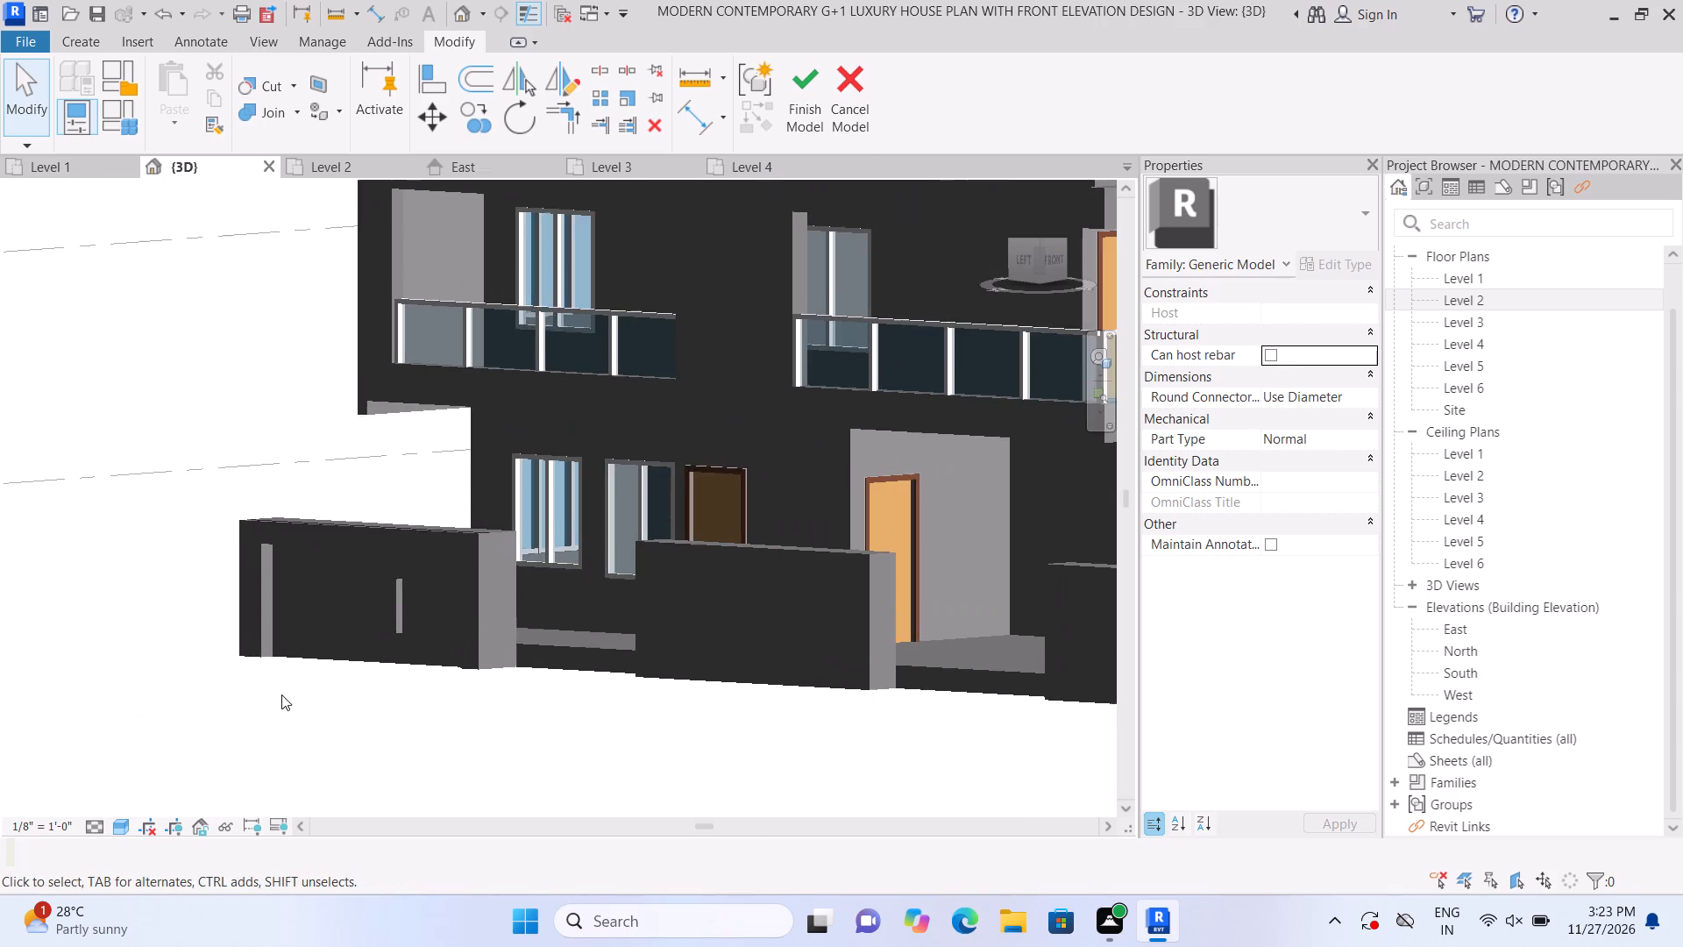
scroll(295, 723, "up", 1)
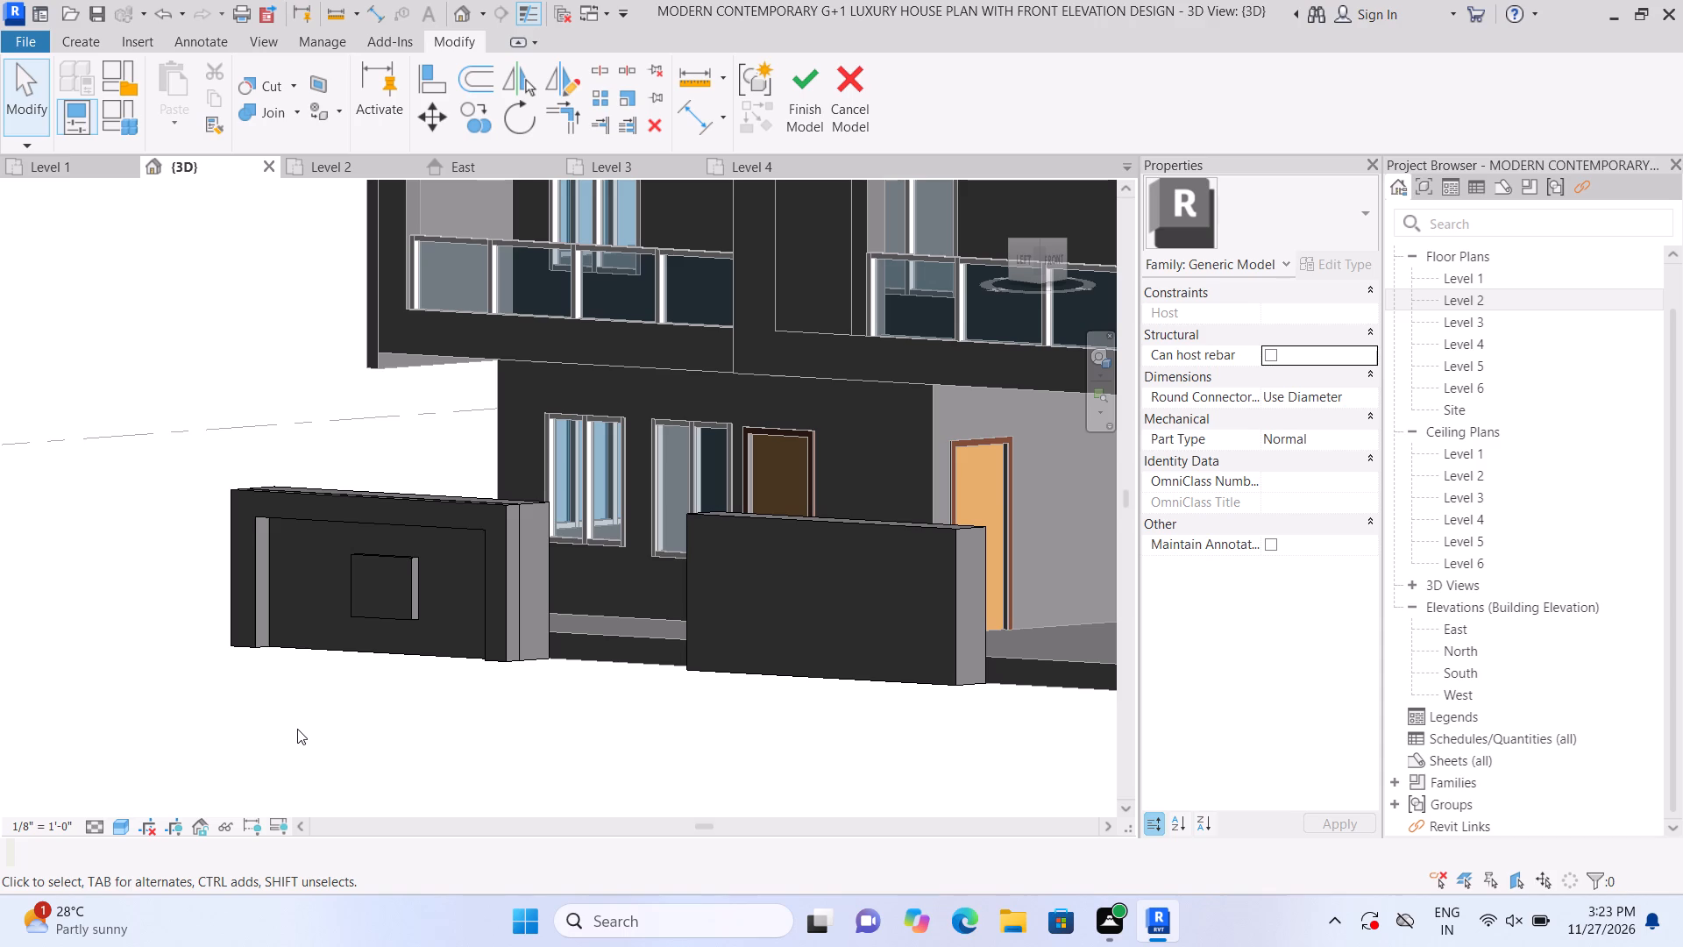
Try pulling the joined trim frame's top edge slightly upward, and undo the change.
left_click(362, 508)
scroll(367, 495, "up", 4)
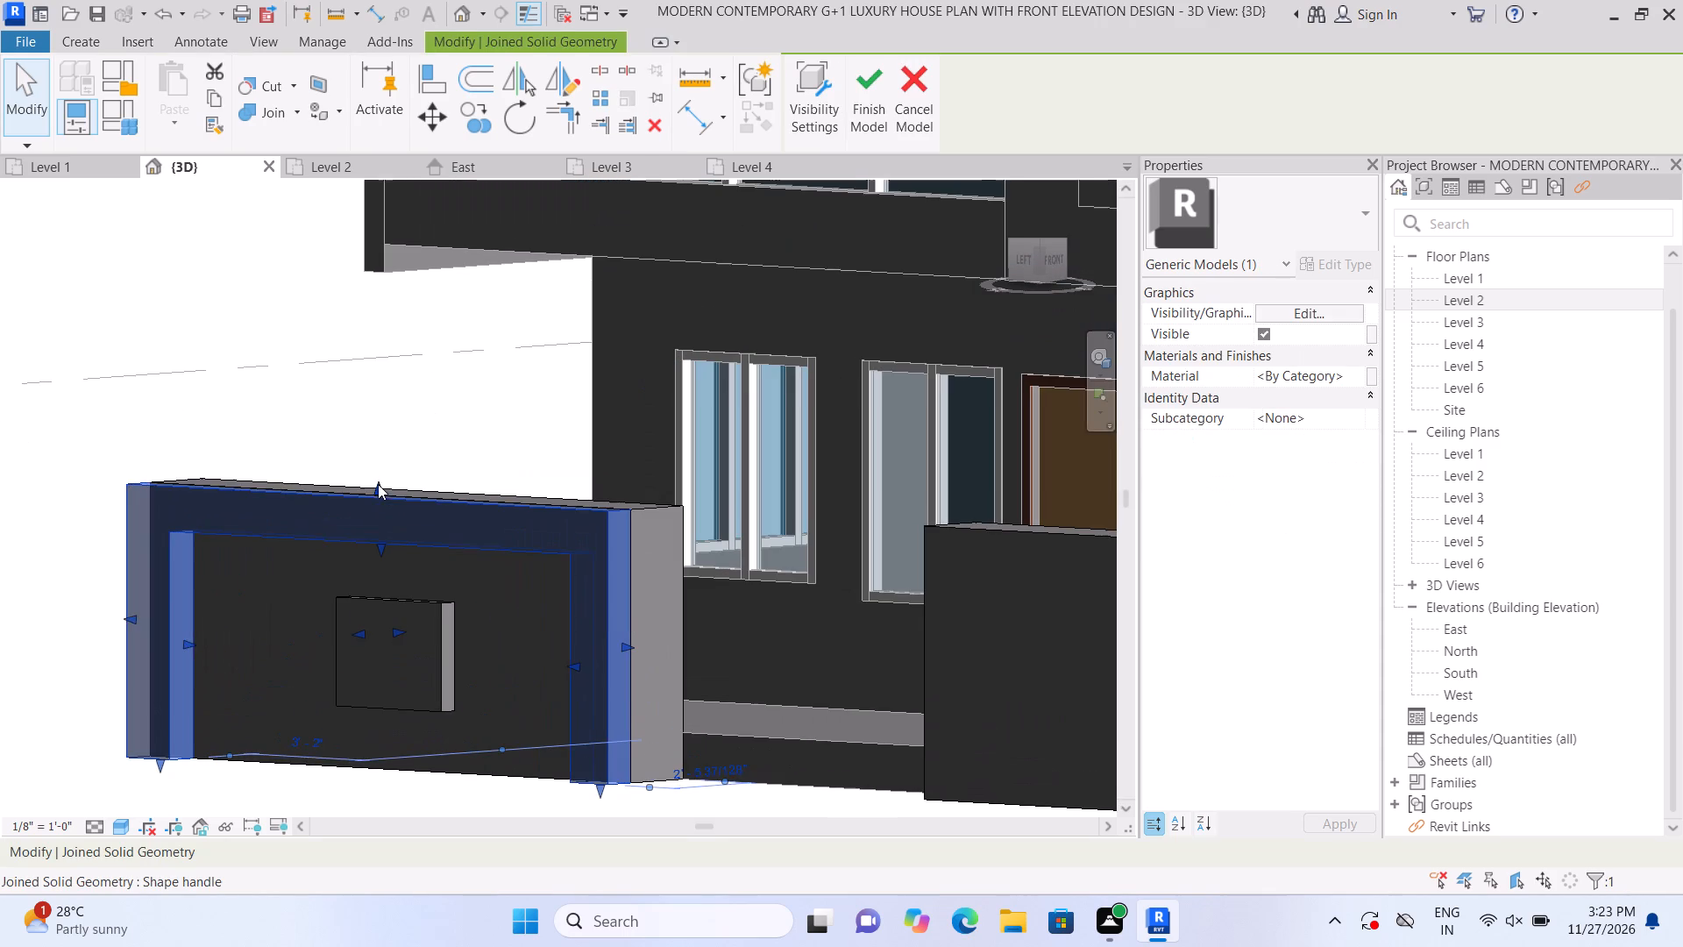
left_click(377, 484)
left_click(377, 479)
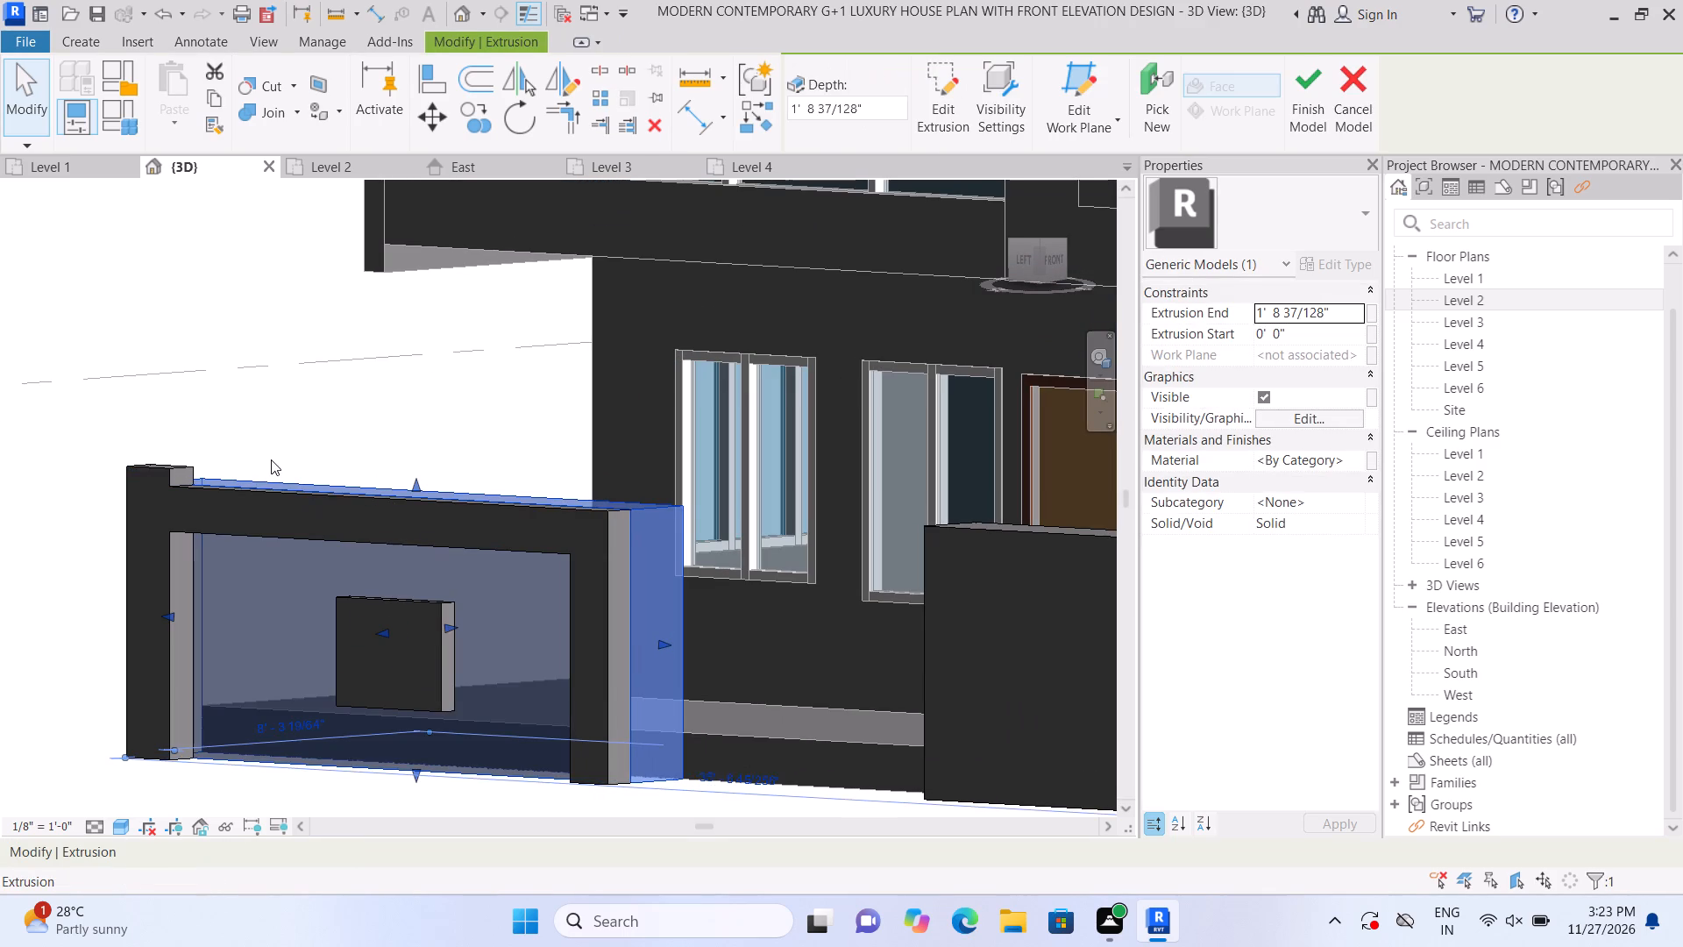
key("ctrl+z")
Orient the 3D view straight onto the Left side, showing the full elevation and all boundary wall blocks.
scroll(283, 445, "down", 2)
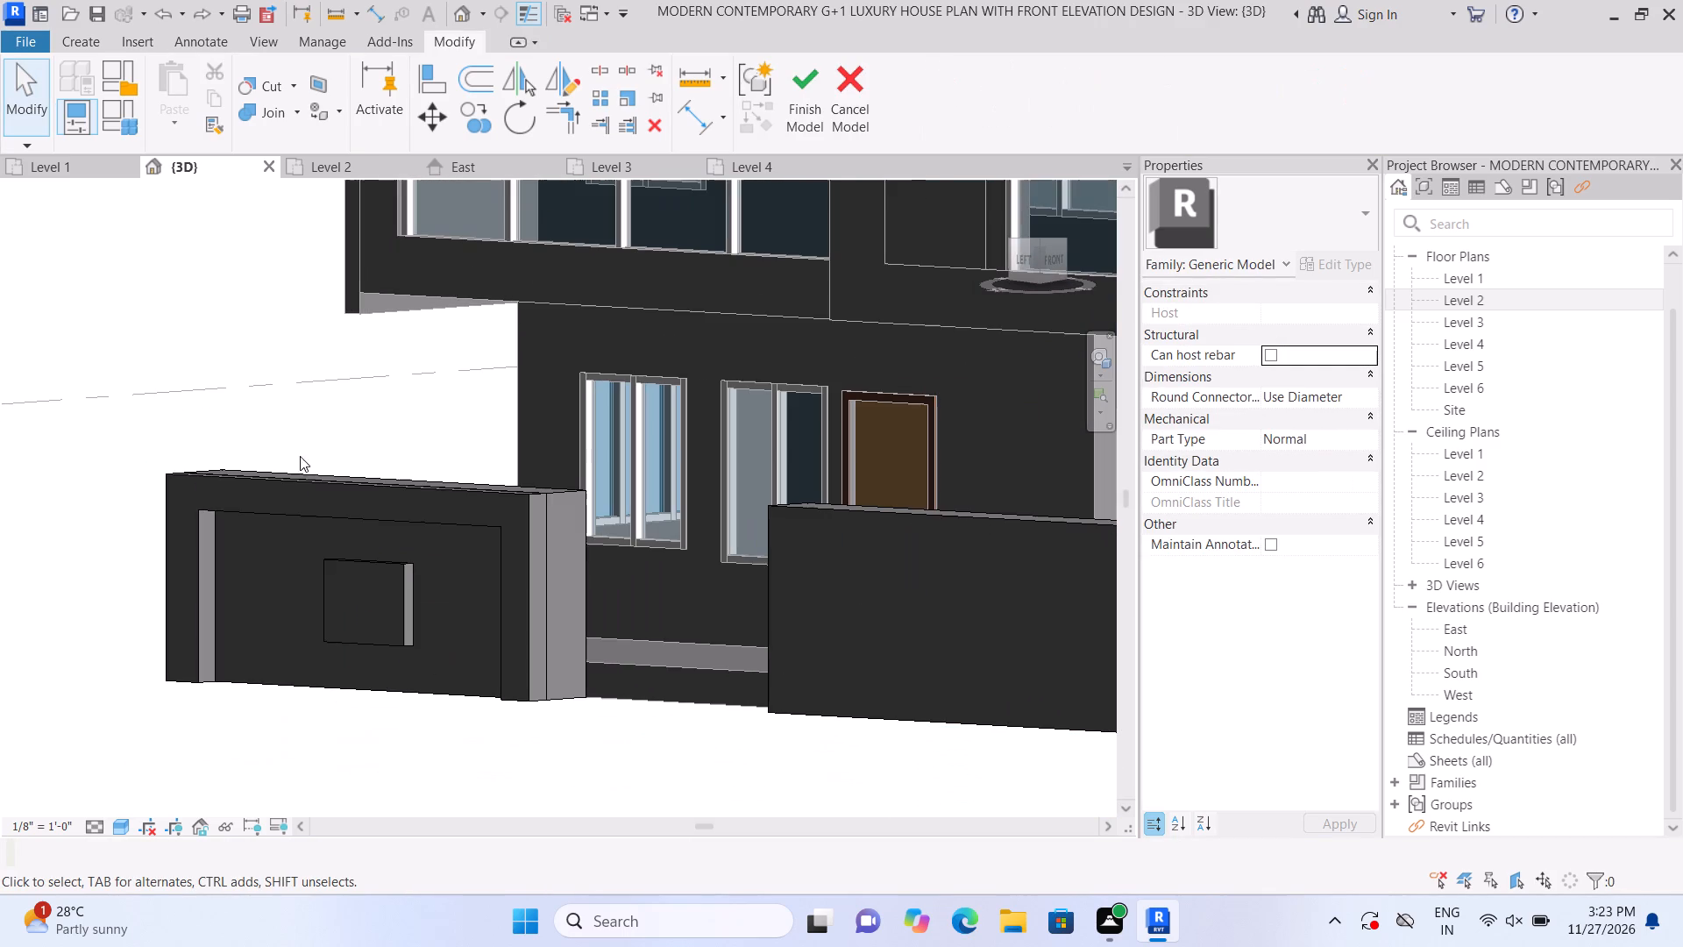
scroll(289, 421, "down", 2)
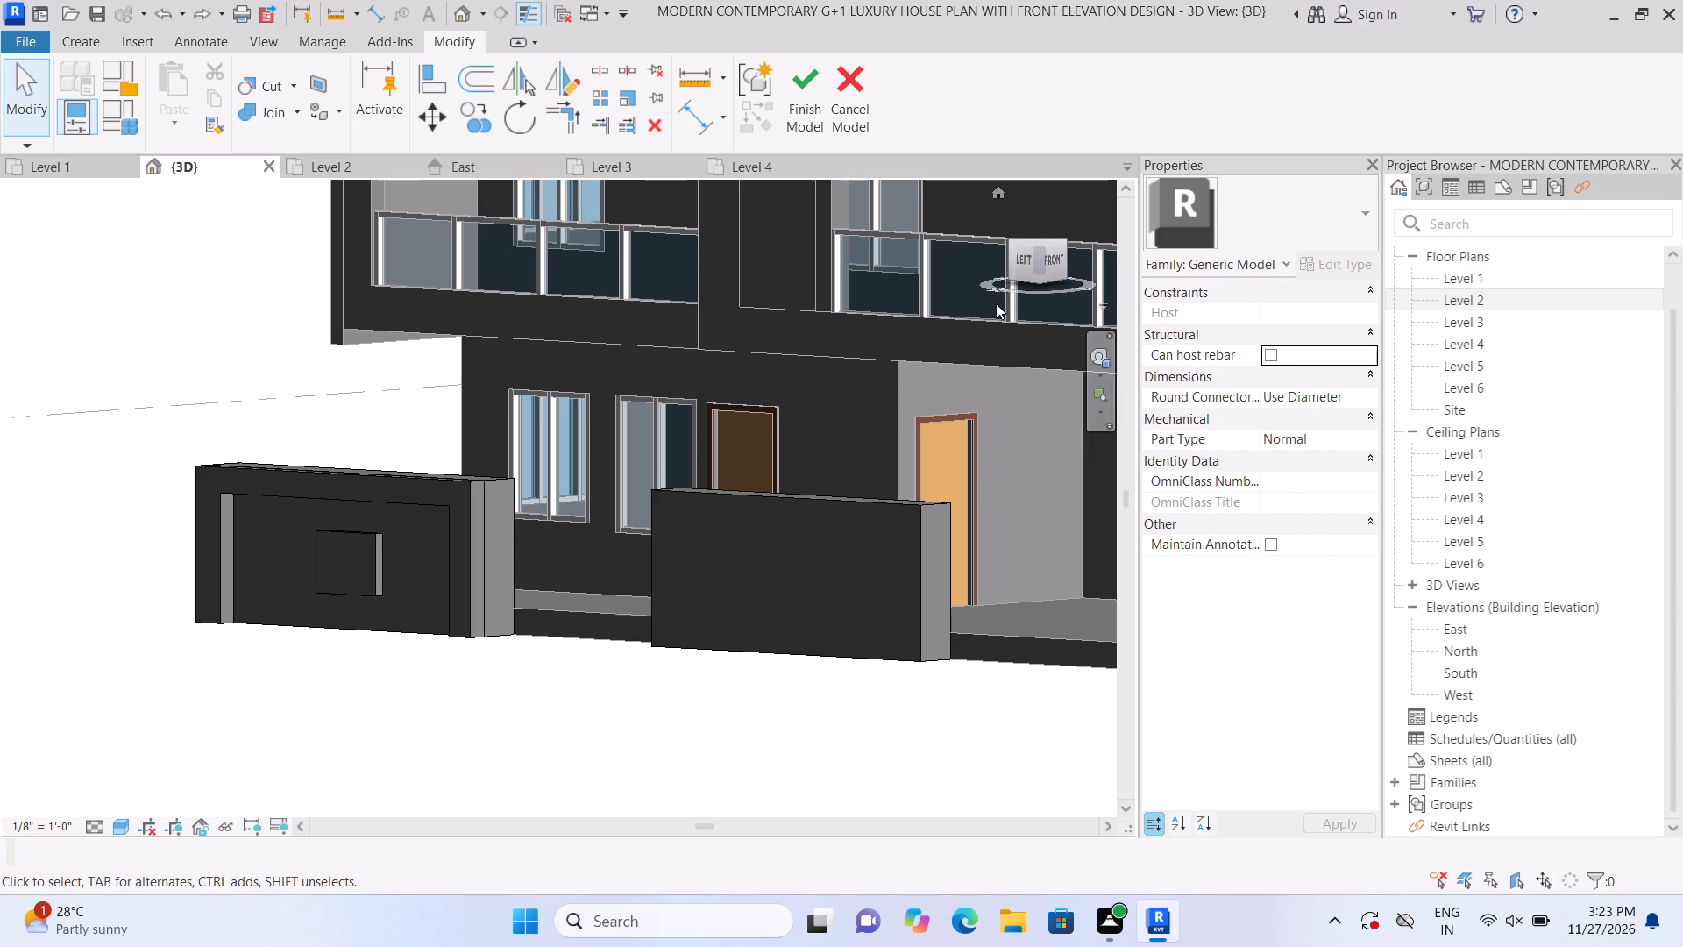
double_click(1022, 259)
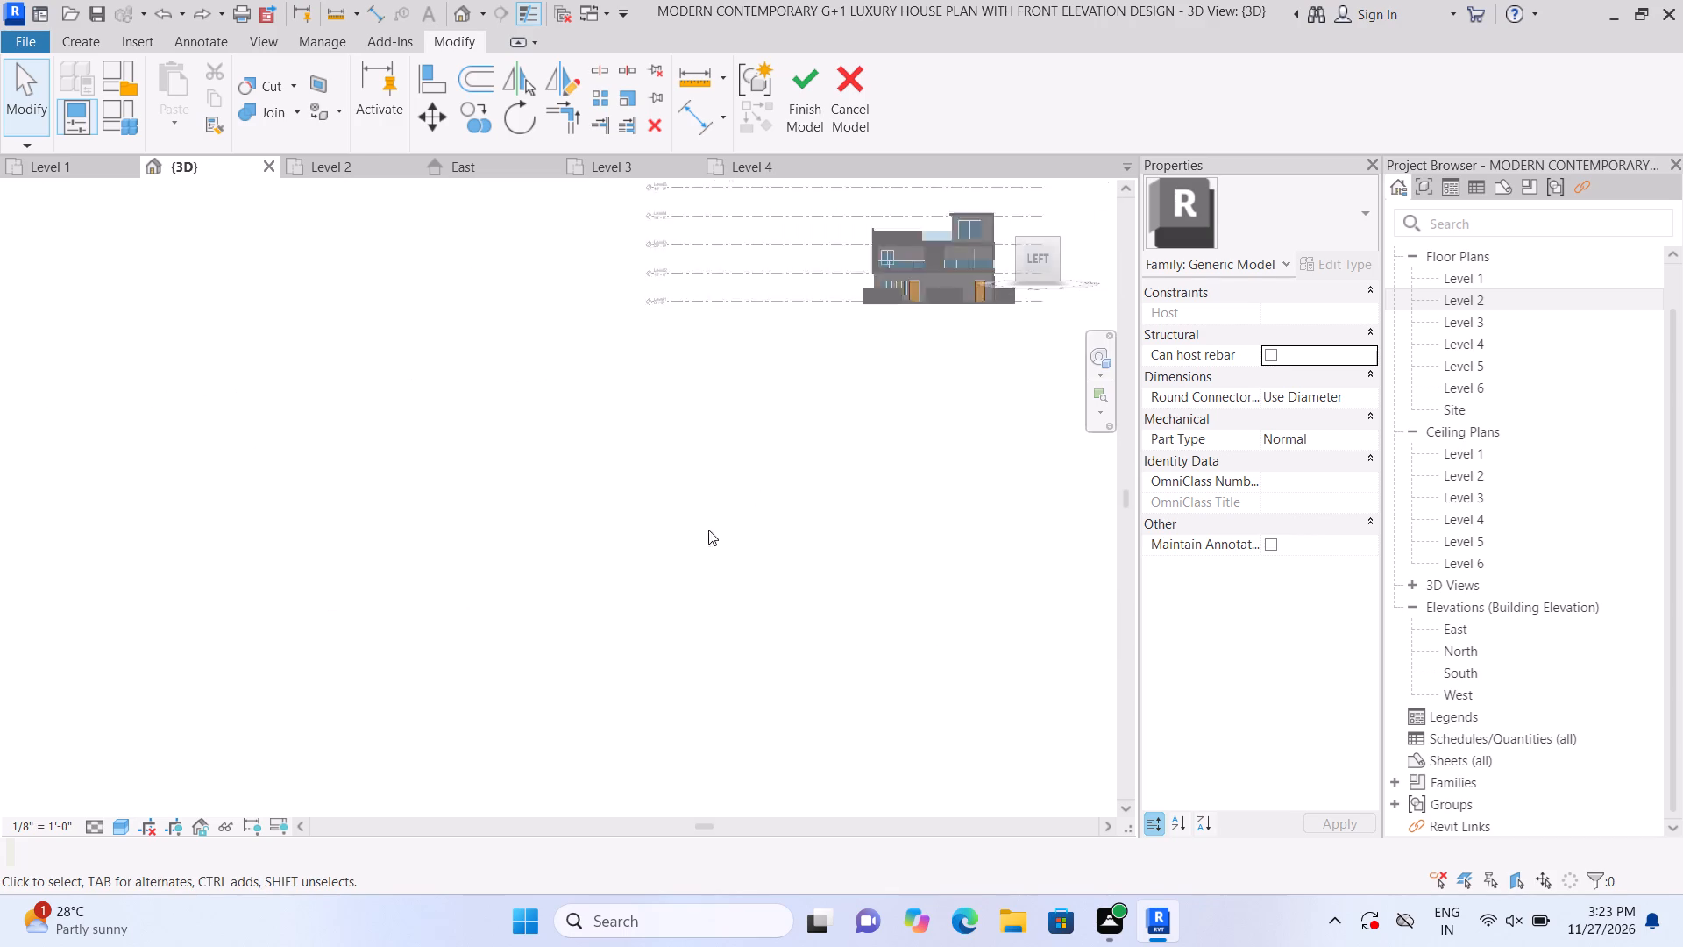
scroll(673, 517, "up", 11)
scroll(660, 514, "down", 2)
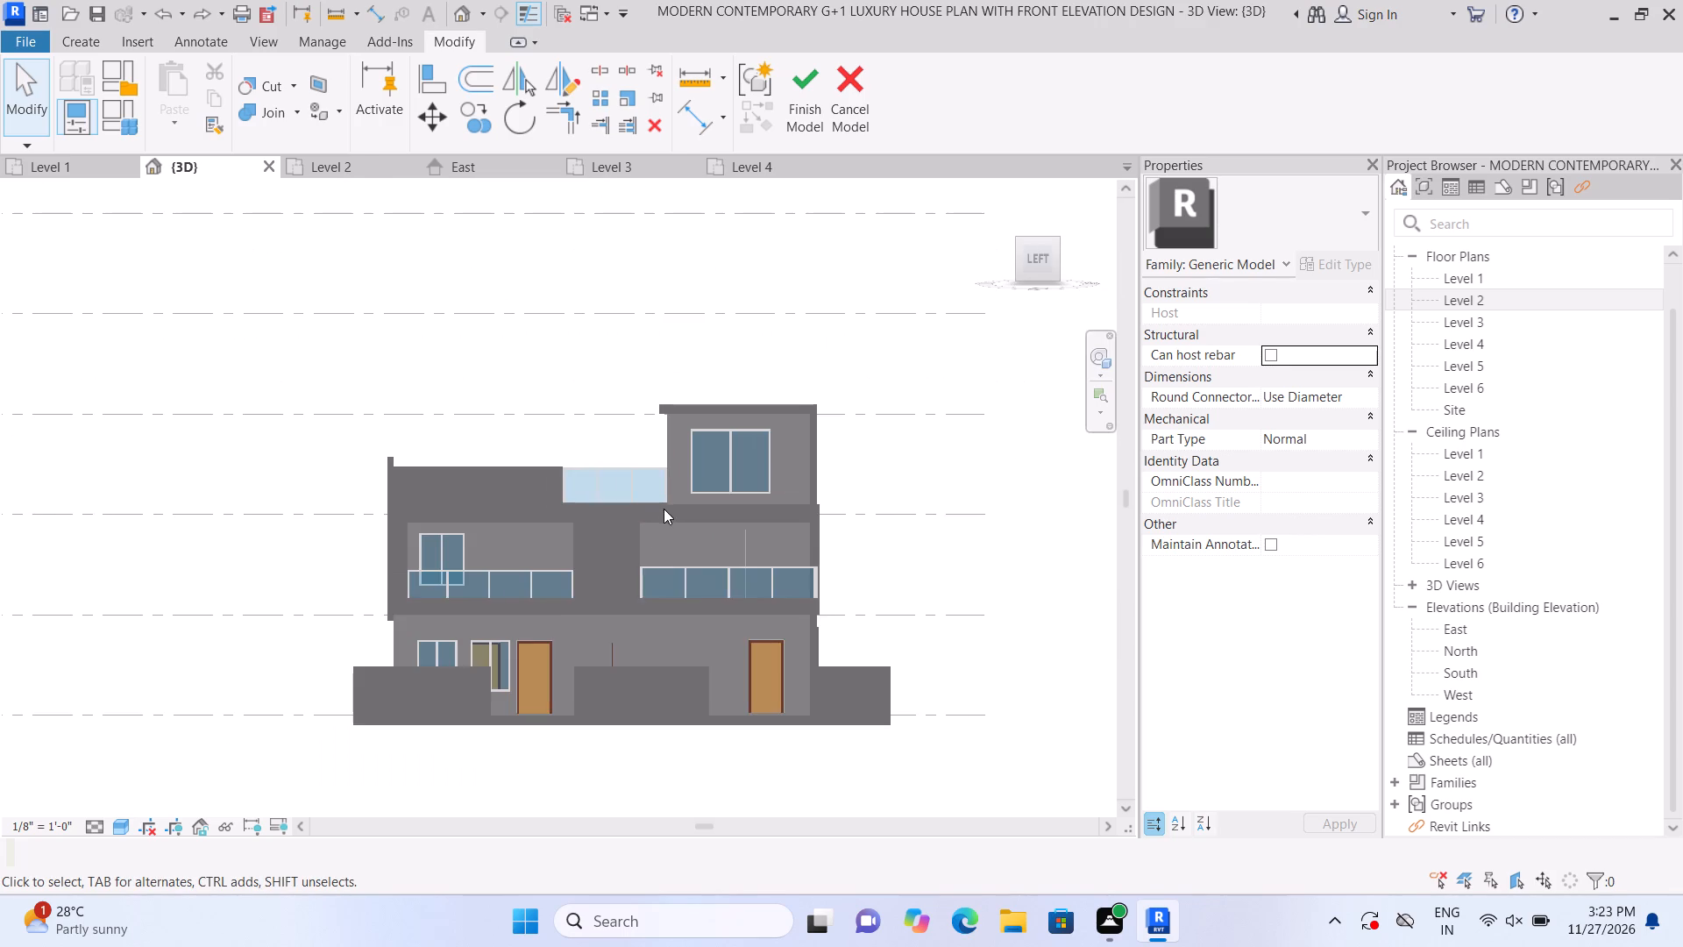
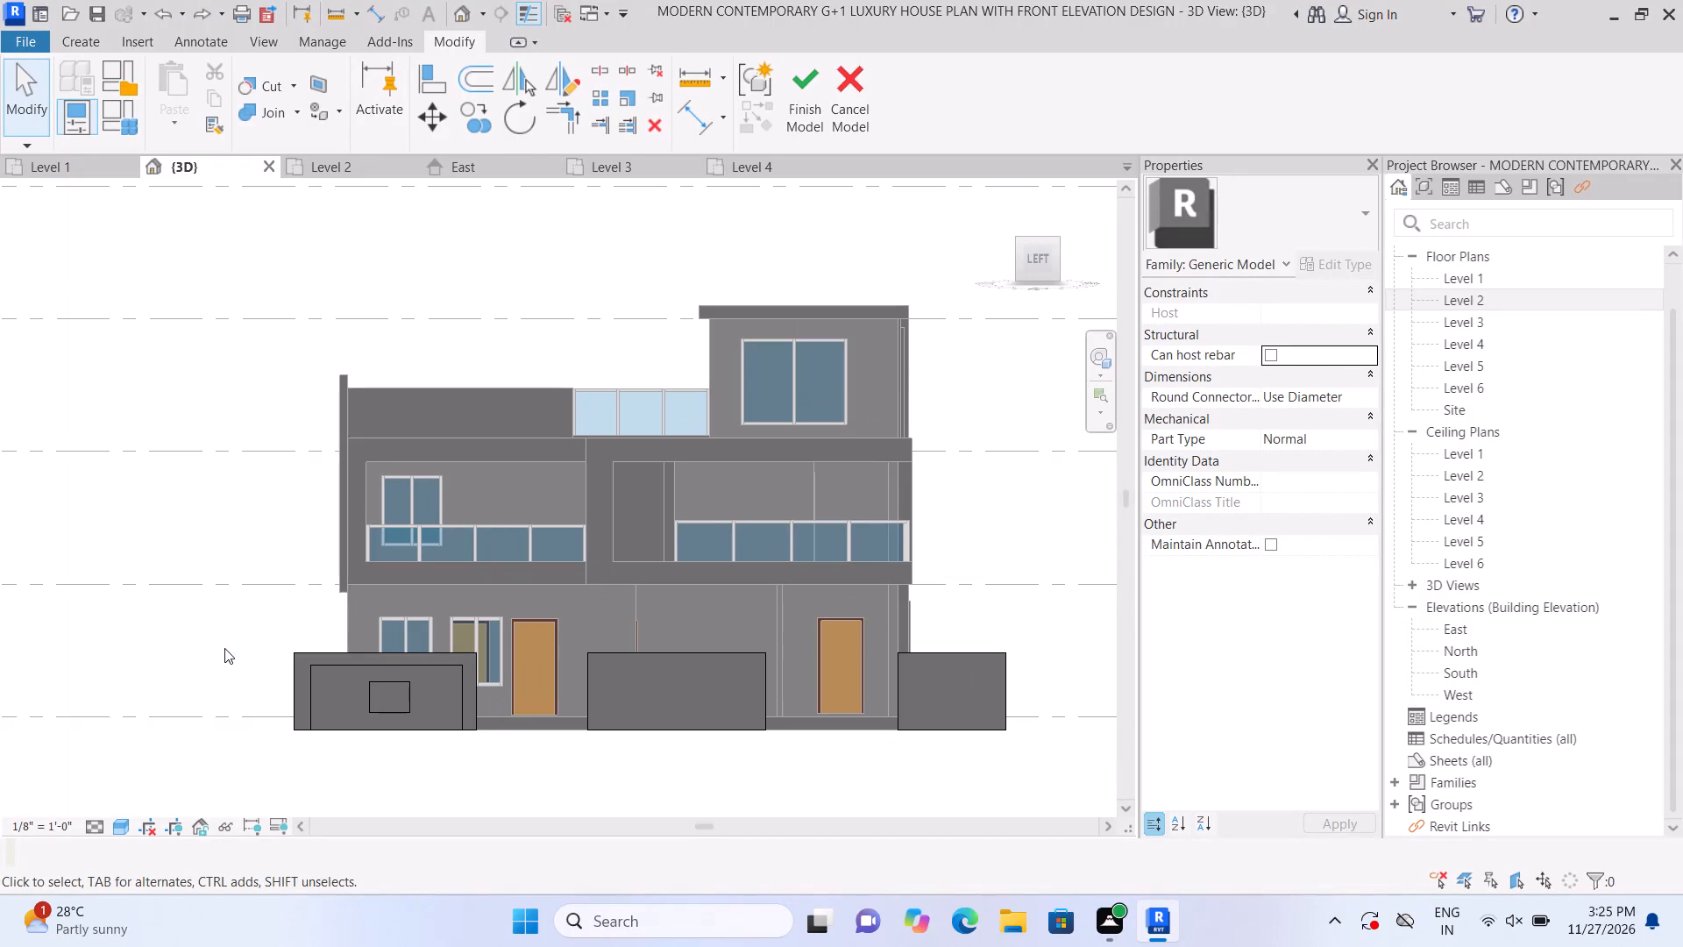
Examine the front boundary wall blocks, especially the end block with the raised frame and small panel, from several angles.
middle_click_drag(223, 648, 152, 669)
middle_click_drag(263, 621, 536, 553)
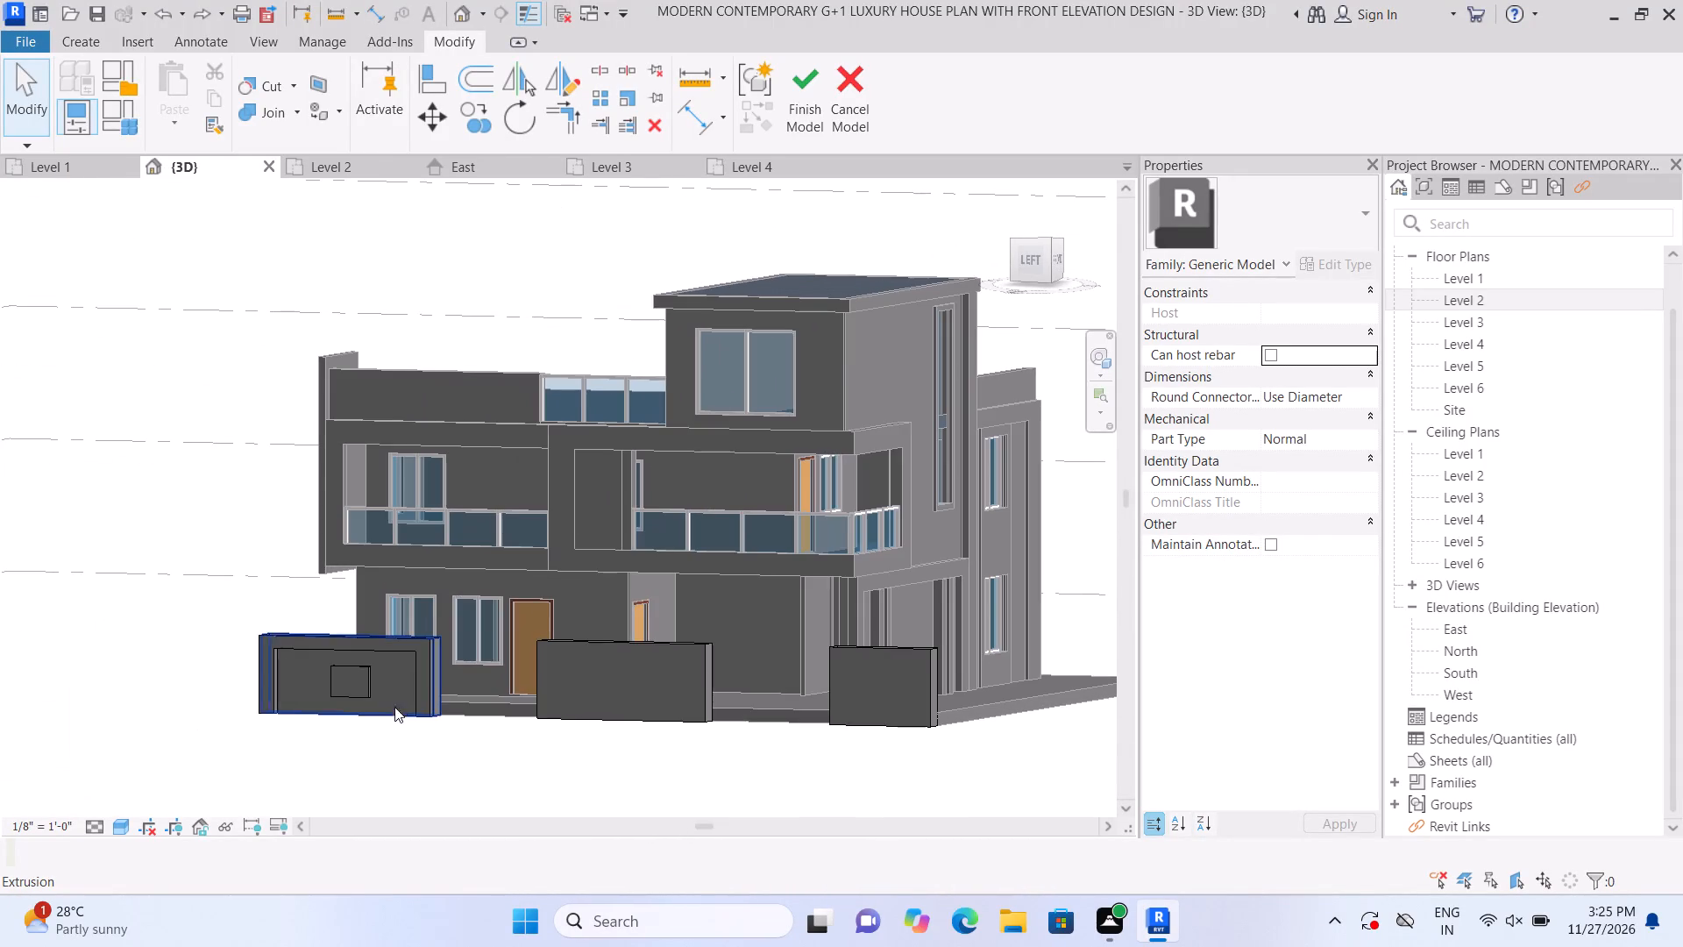
middle_click_drag(374, 735, 331, 741)
scroll(210, 708, "up", 6)
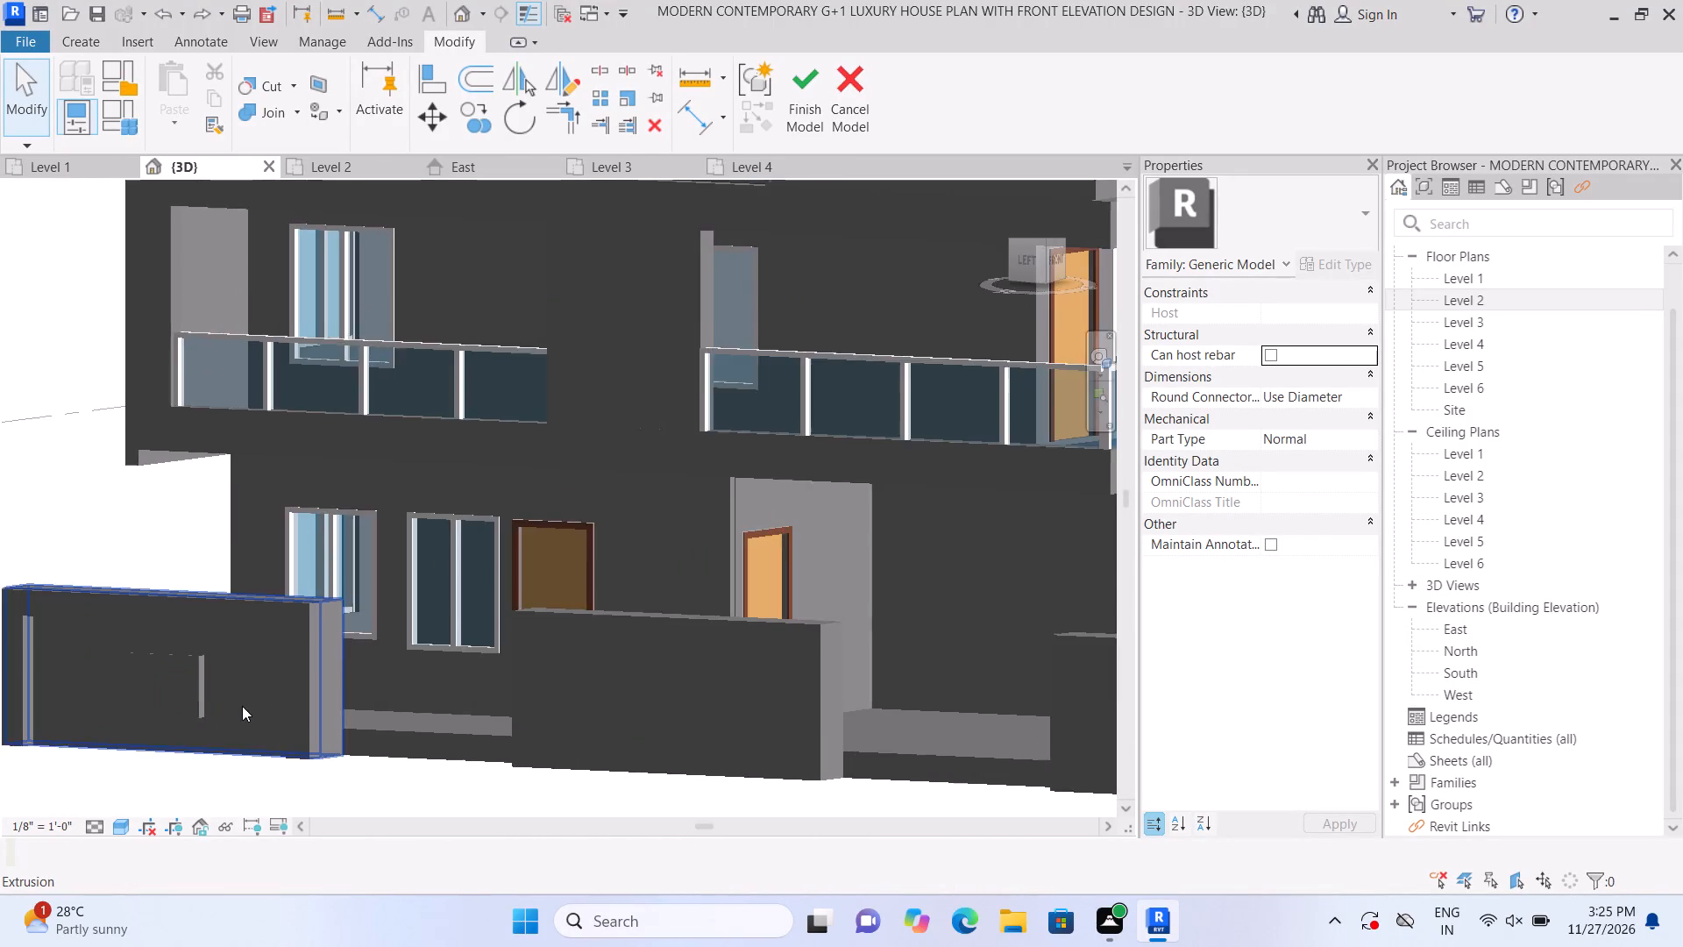
scroll(242, 706, "up", 2)
middle_click_drag(295, 770, 409, 634)
scroll(416, 634, "down", 4)
scroll(392, 687, "up", 1)
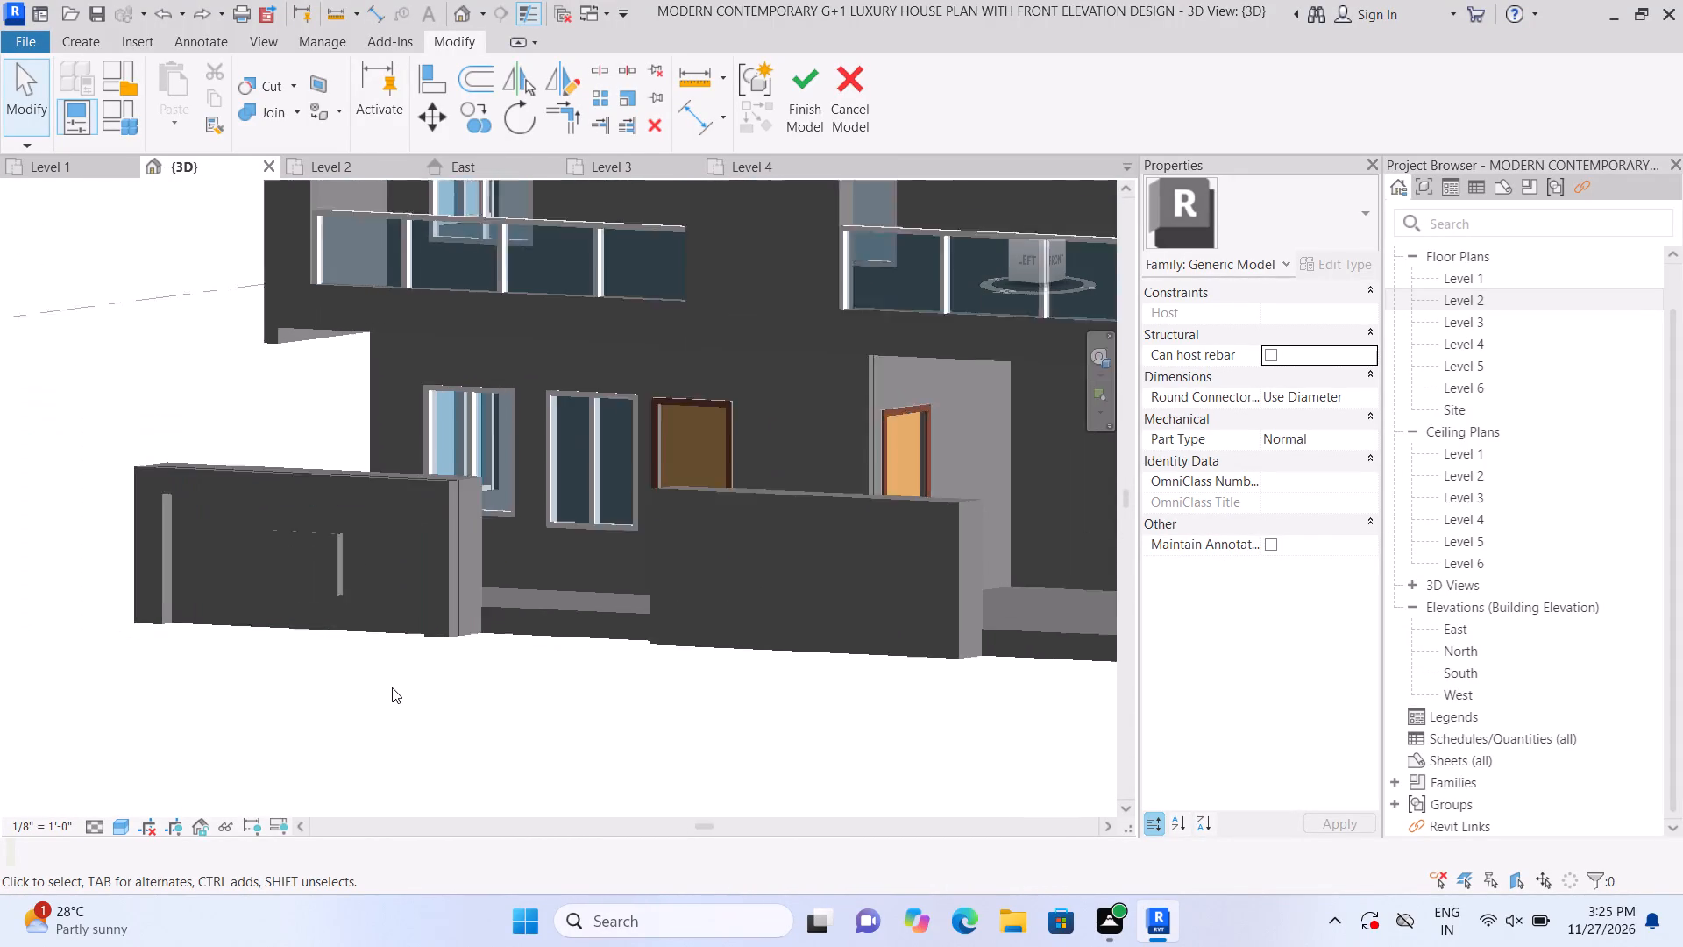
scroll(392, 687, "up", 1)
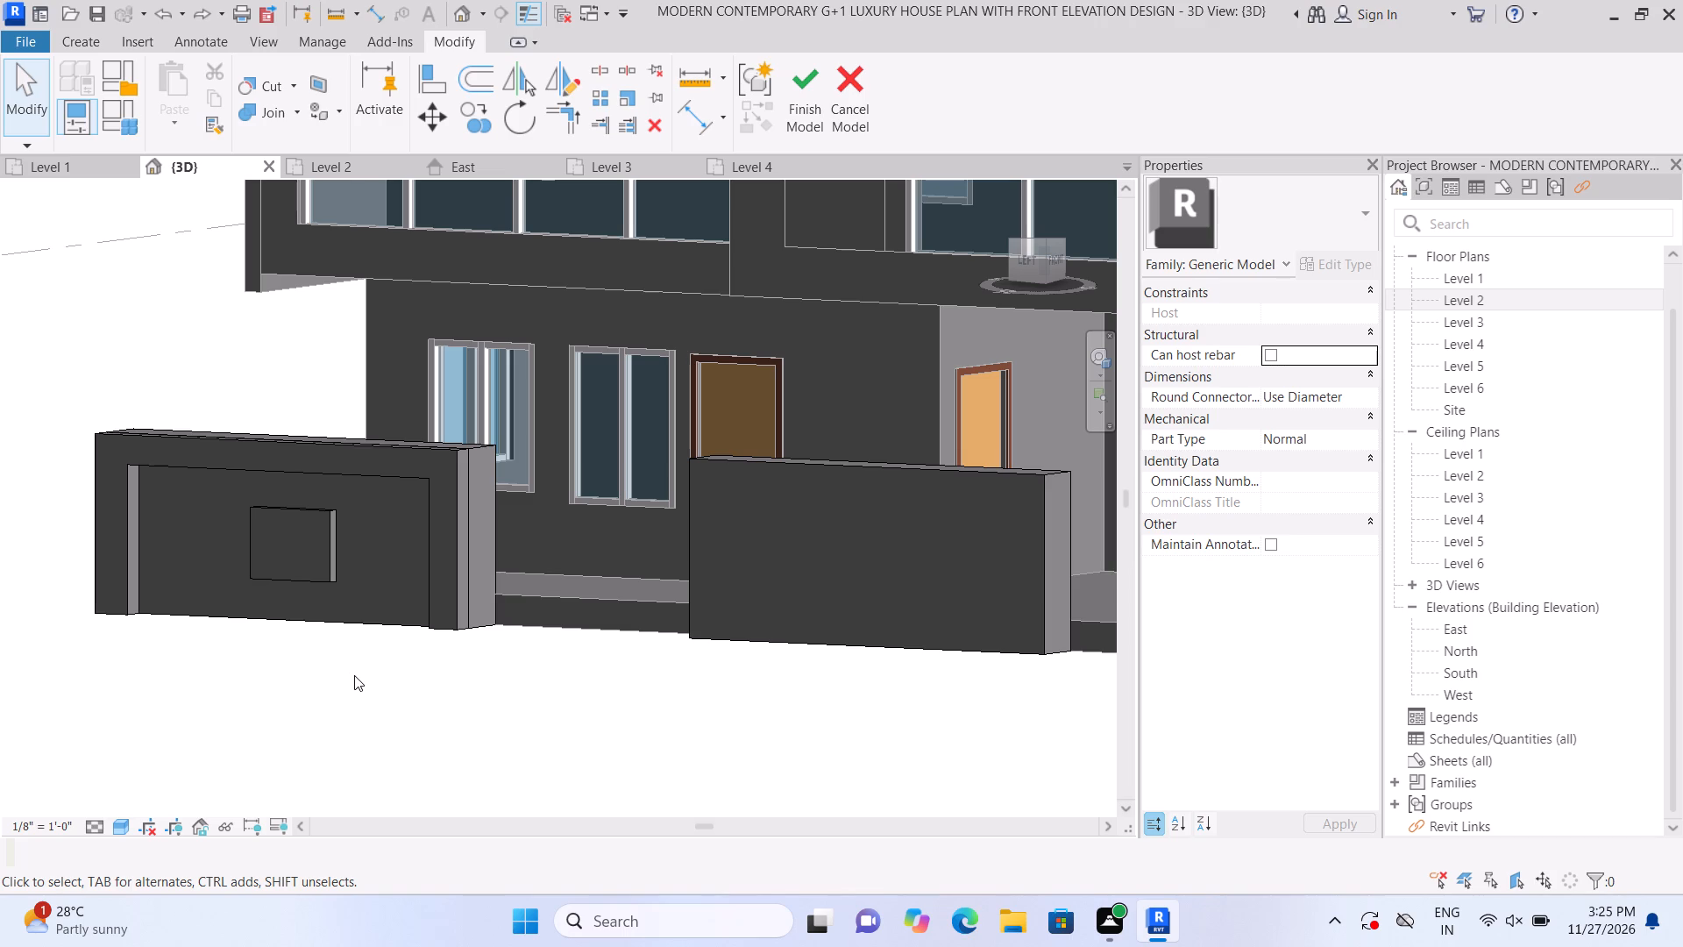
scroll(548, 561, "up", 1)
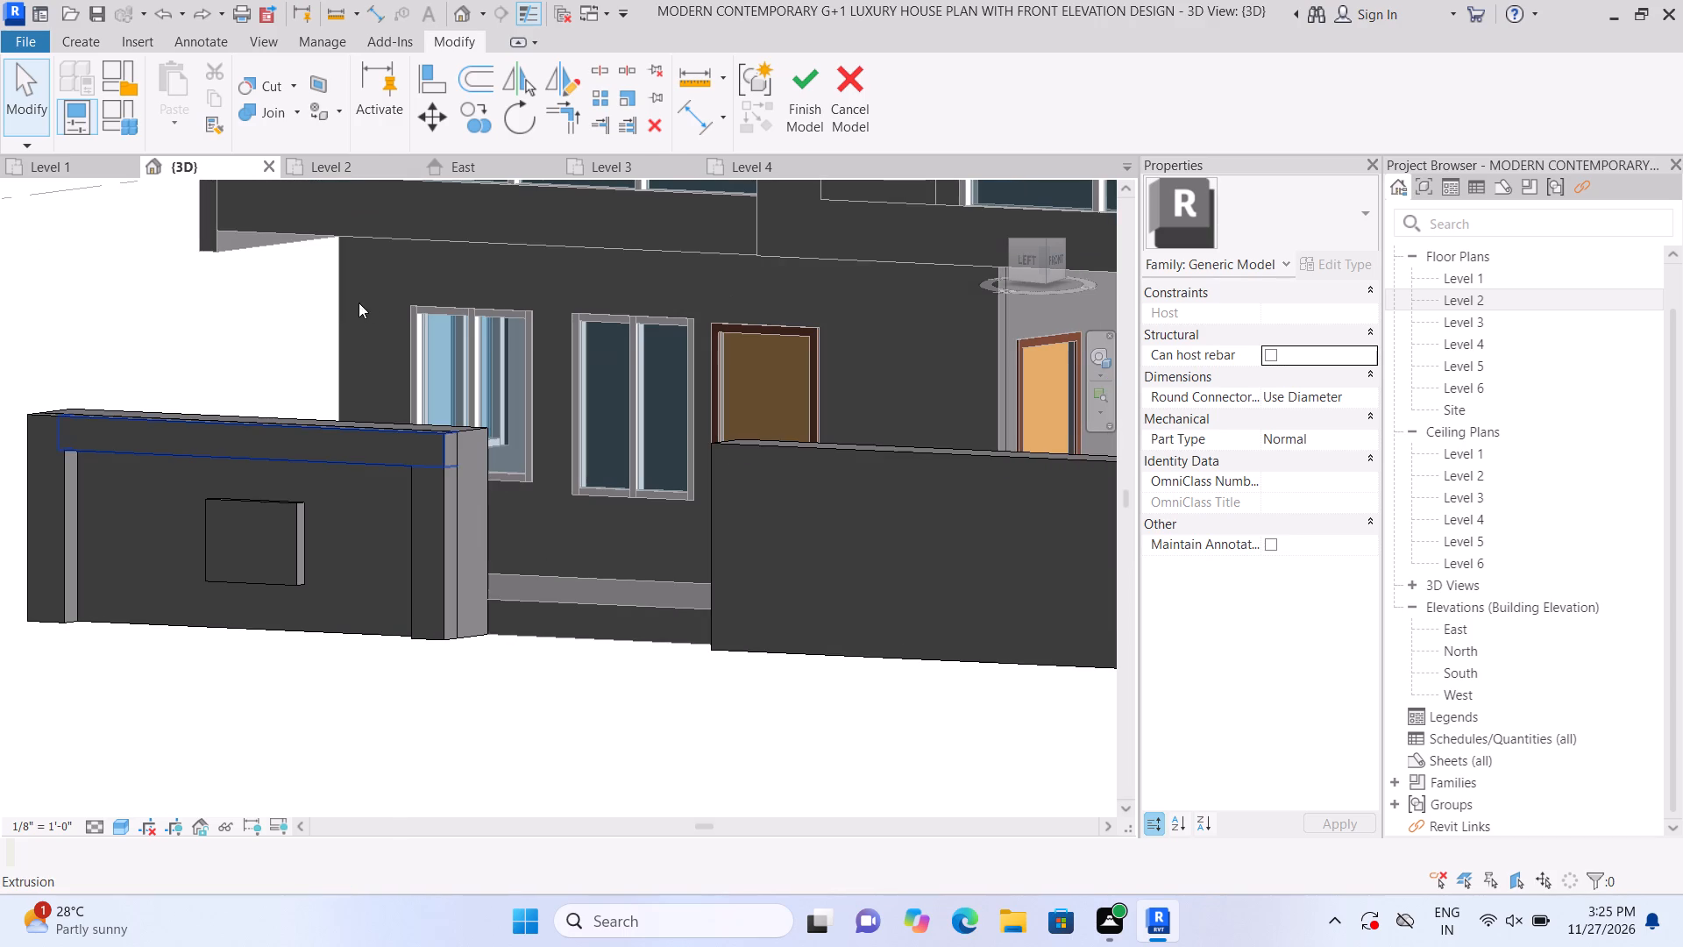
middle_click_drag(379, 752, 408, 797)
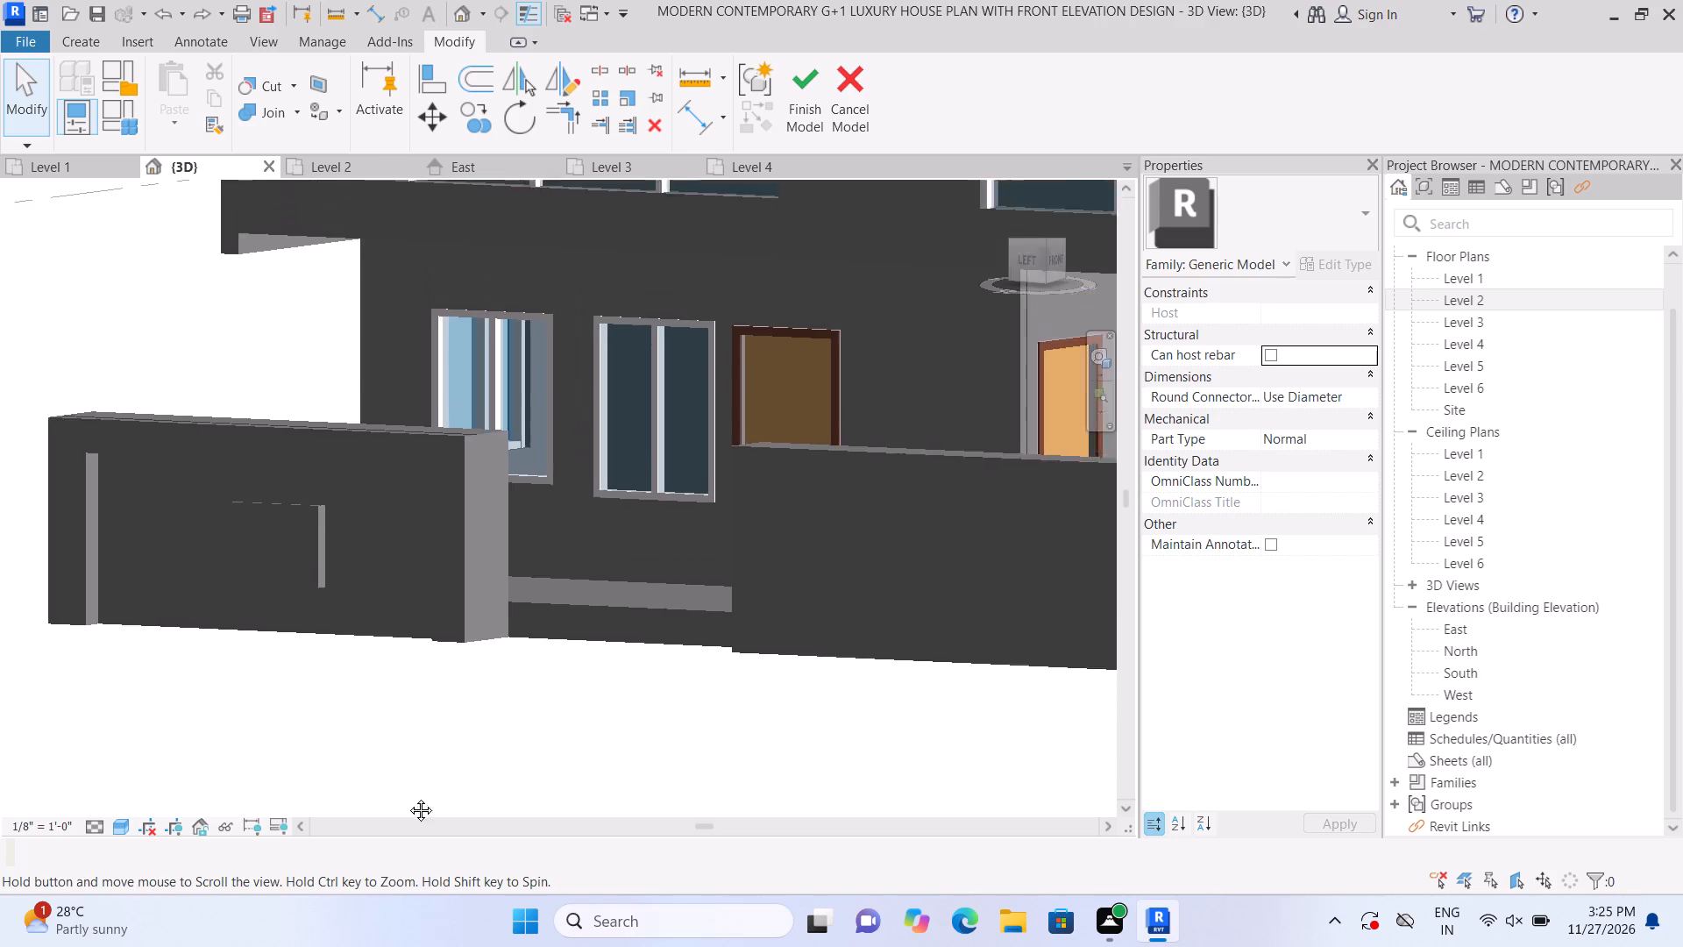
middle_click_drag(408, 797, 436, 854)
middle_click_drag(439, 673, 486, 777)
scroll(410, 738, "up", 4)
middle_click_drag(383, 696, 382, 694)
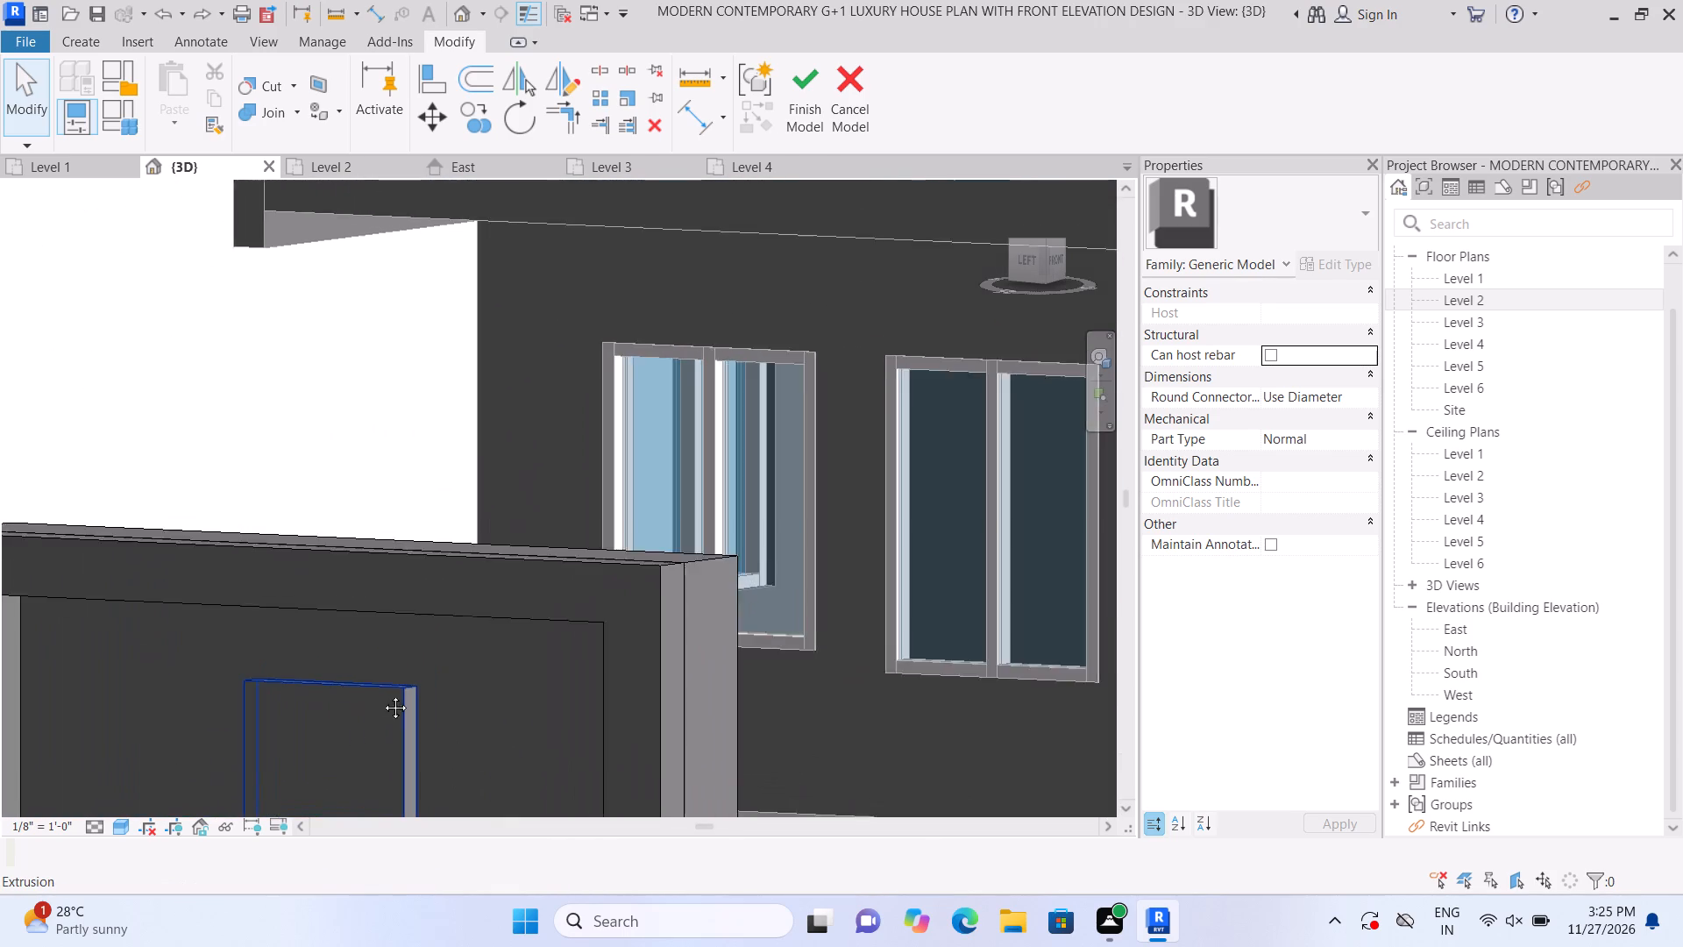
middle_click_drag(382, 694, 558, 578)
scroll(558, 578, "up", 1)
middle_click_drag(563, 619, 523, 615, "shift")
scroll(834, 587, "down", 7)
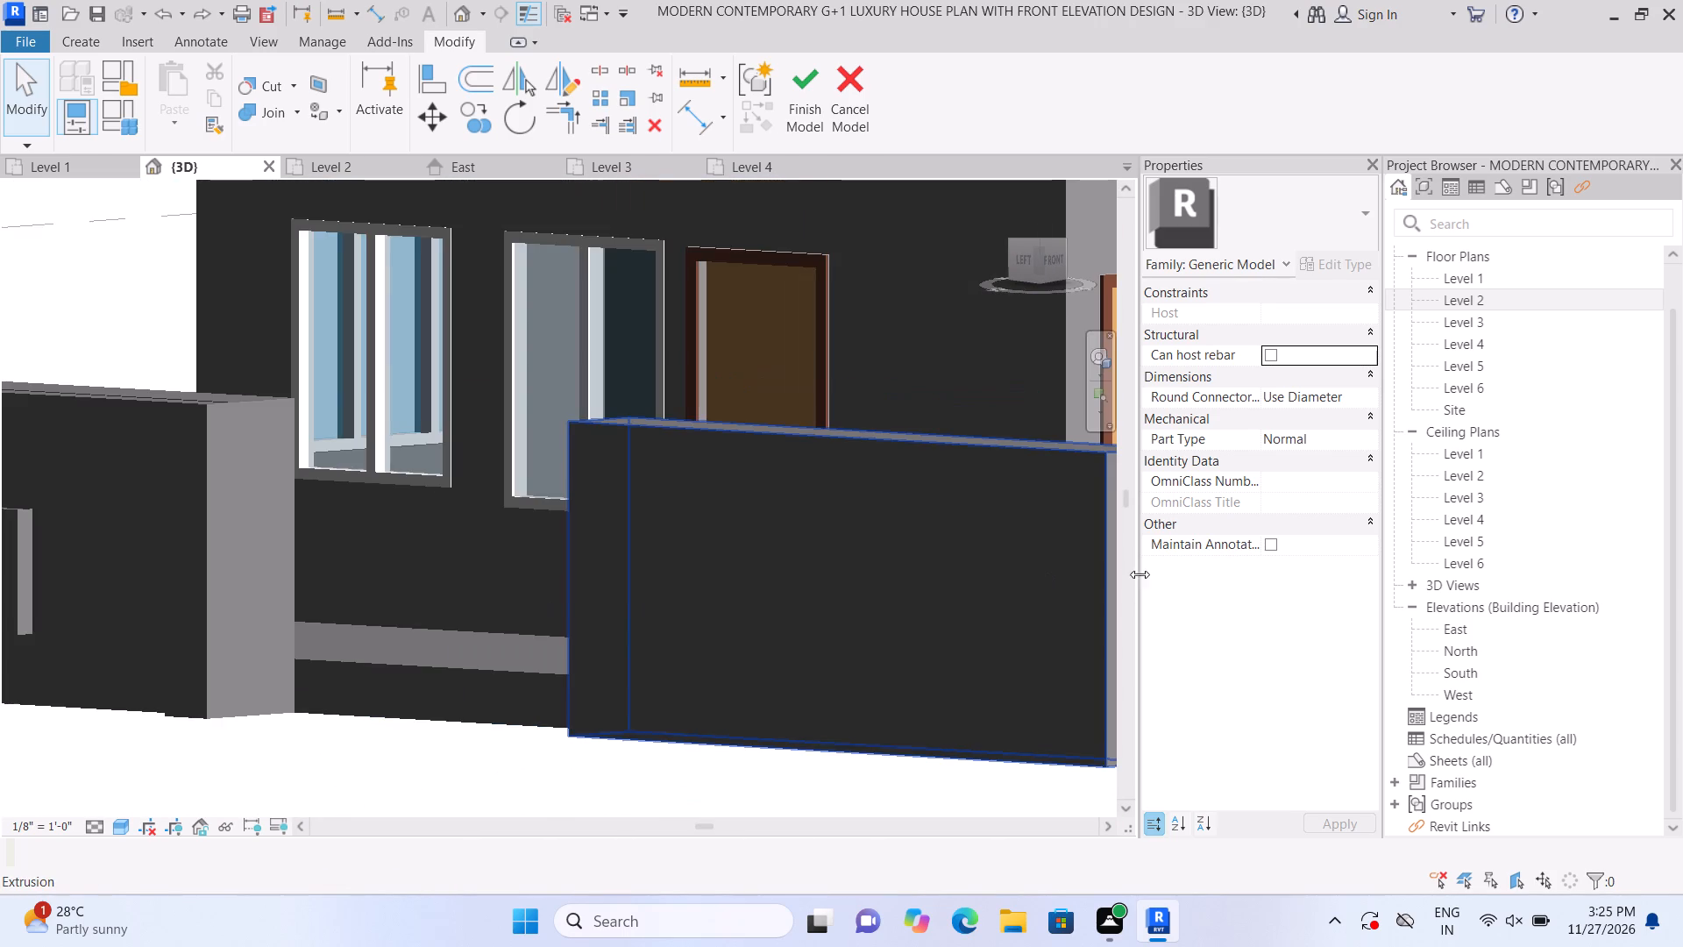
scroll(1140, 574, "down", 1)
scroll(944, 599, "down", 3)
scroll(675, 672, "up", 1)
middle_click_drag(653, 682, 597, 683, "shift")
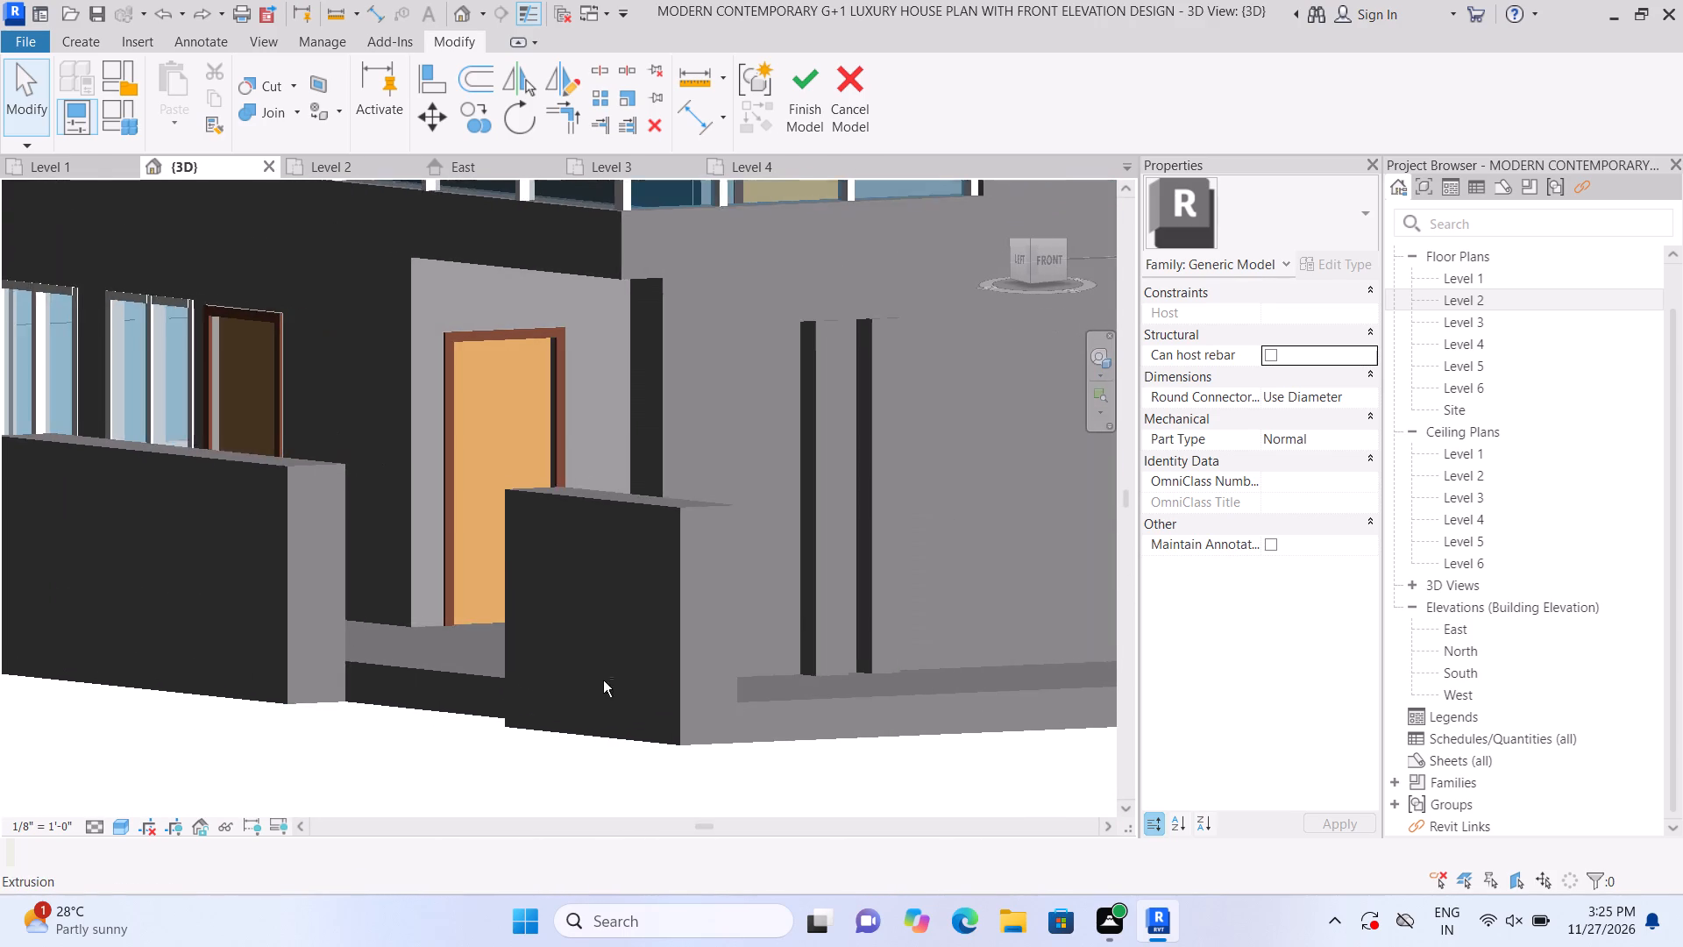
scroll(685, 674, "down", 5)
middle_click_drag(384, 687, 524, 693)
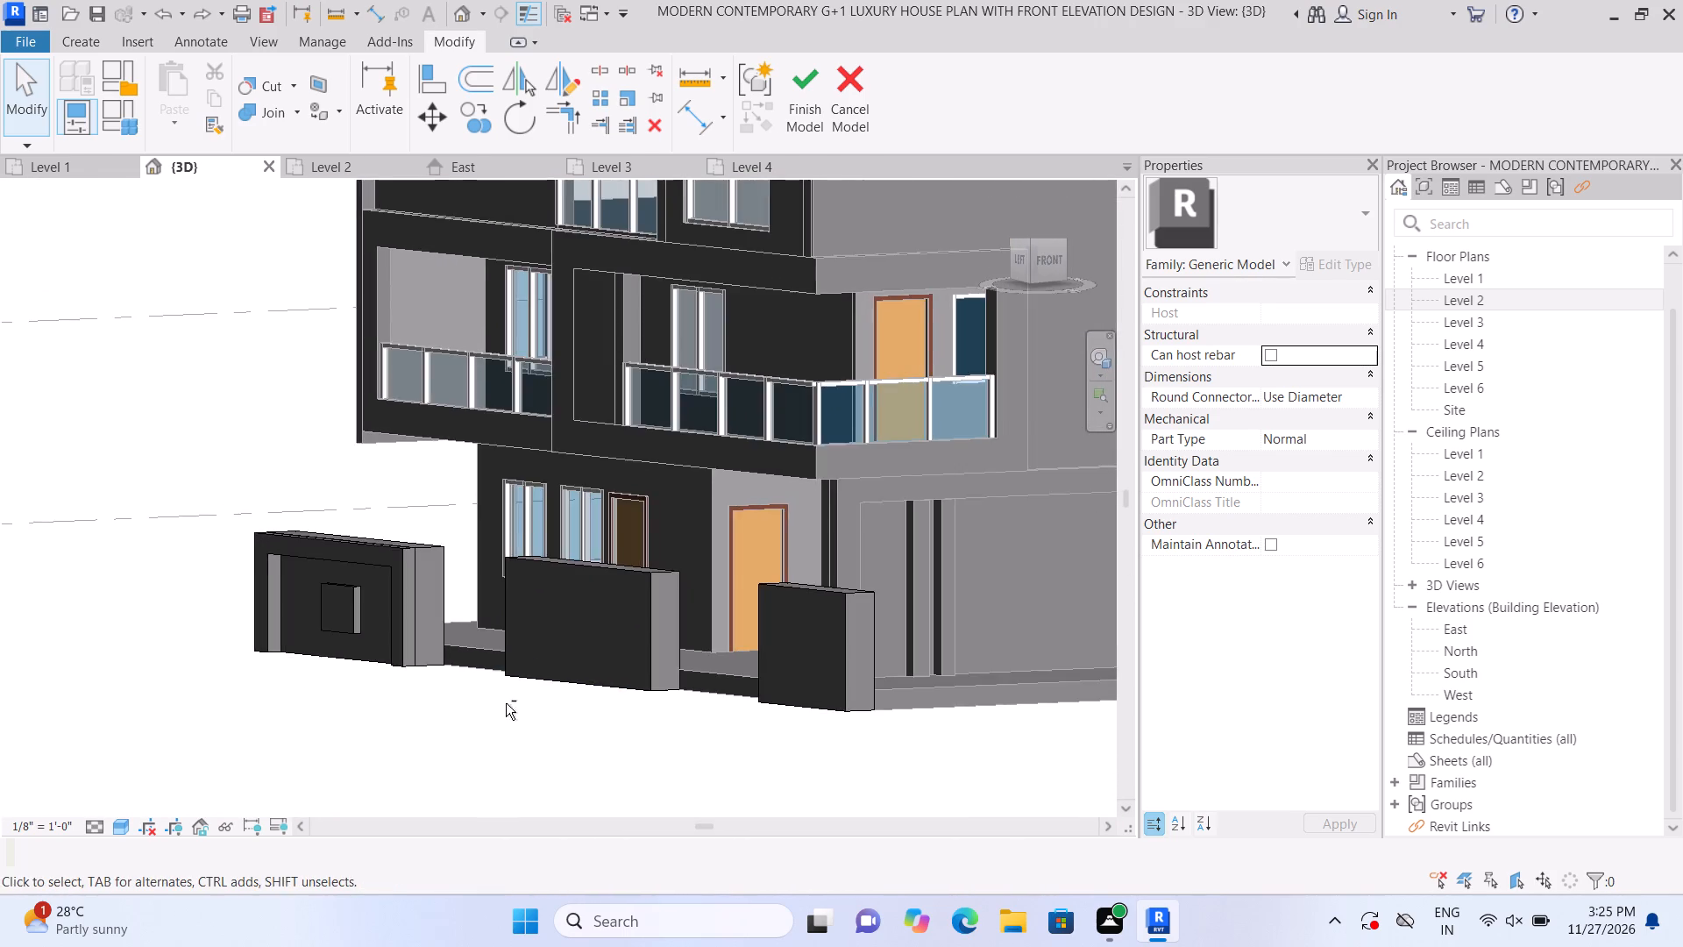
middle_click_drag(506, 703, 468, 706, "shift")
scroll(468, 706, "up", 1)
middle_click_drag(180, 658, 565, 824)
scroll(555, 749, "up", 3)
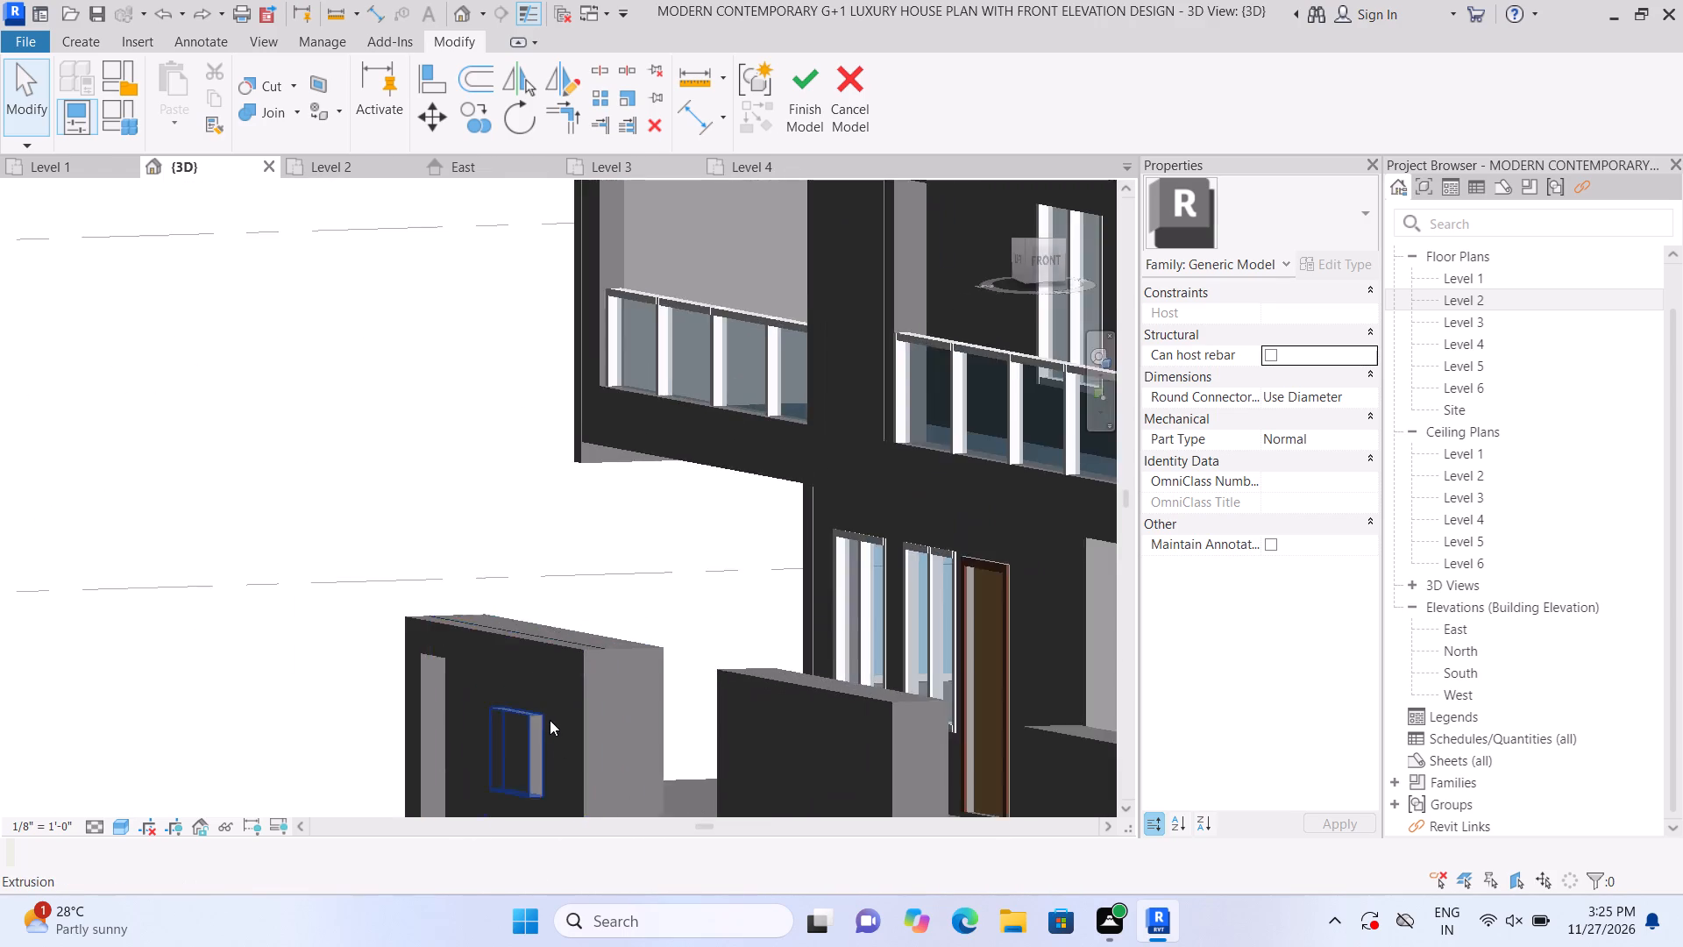
scroll(550, 720, "up", 2)
scroll(302, 454, "up", 1)
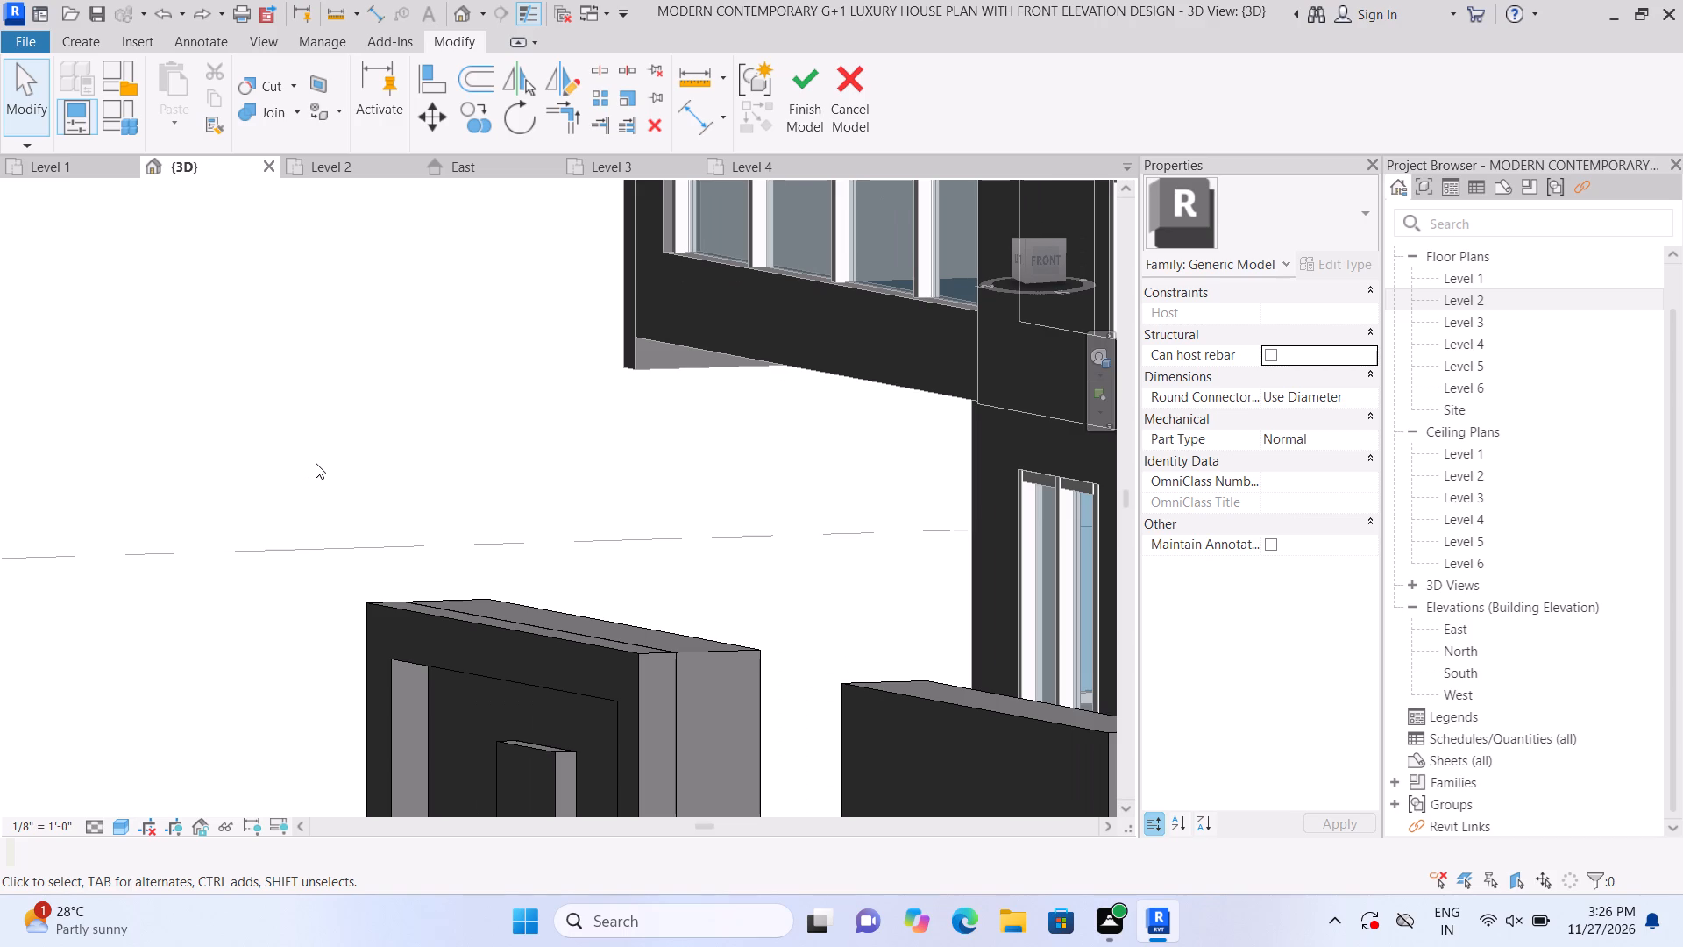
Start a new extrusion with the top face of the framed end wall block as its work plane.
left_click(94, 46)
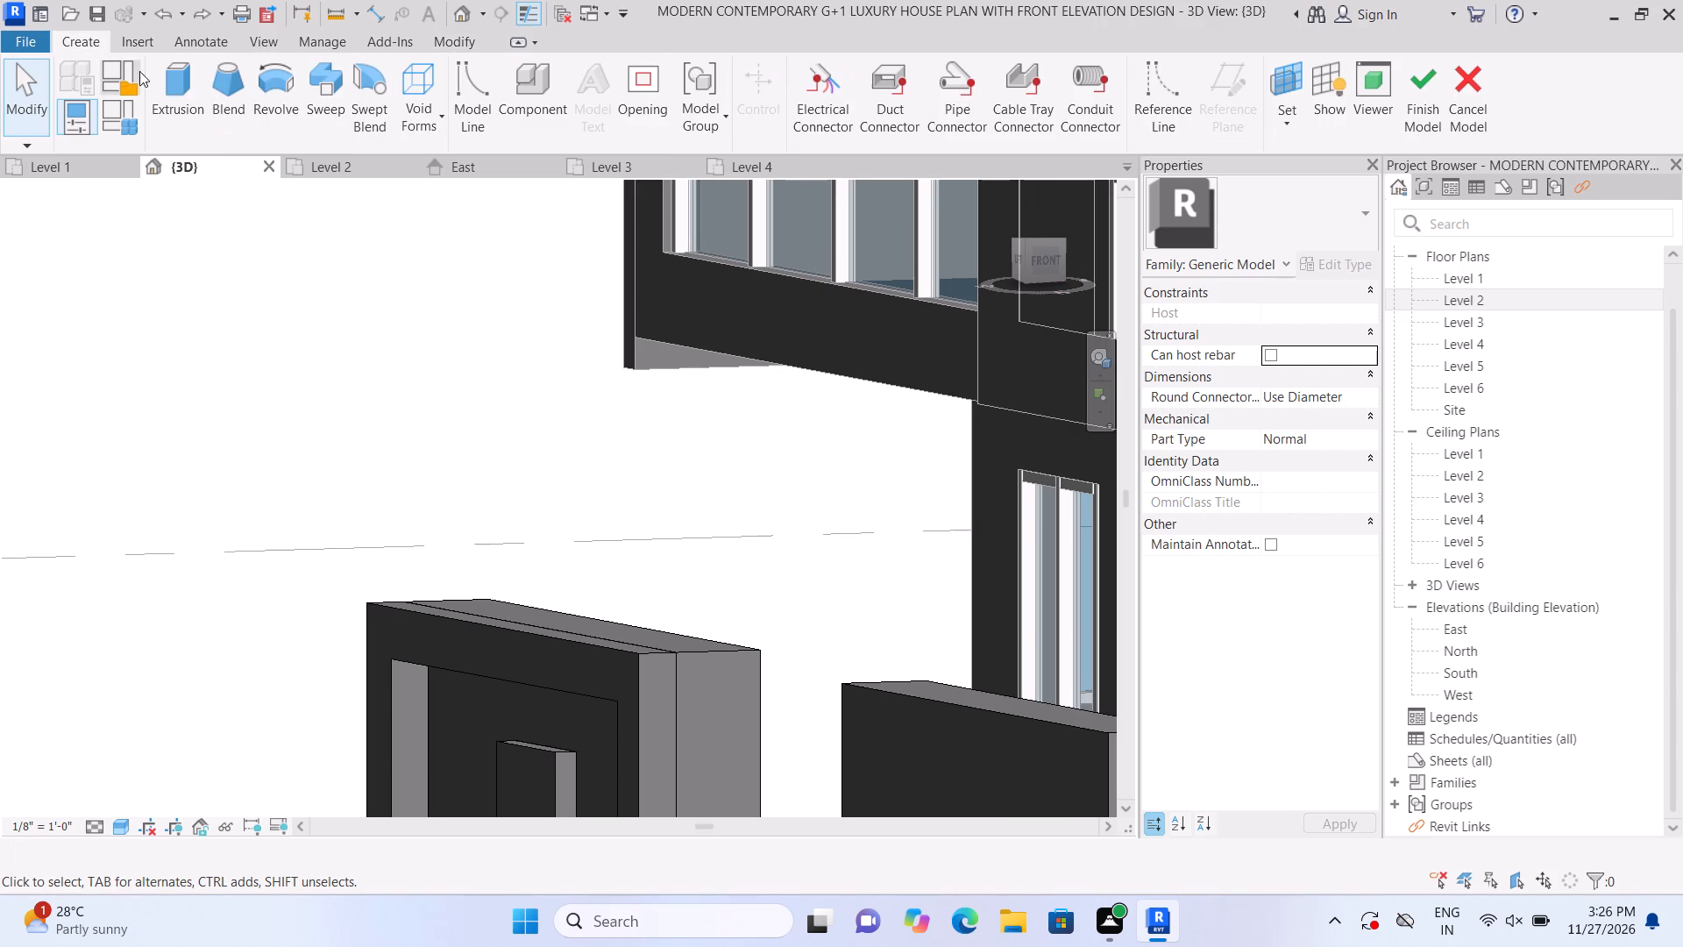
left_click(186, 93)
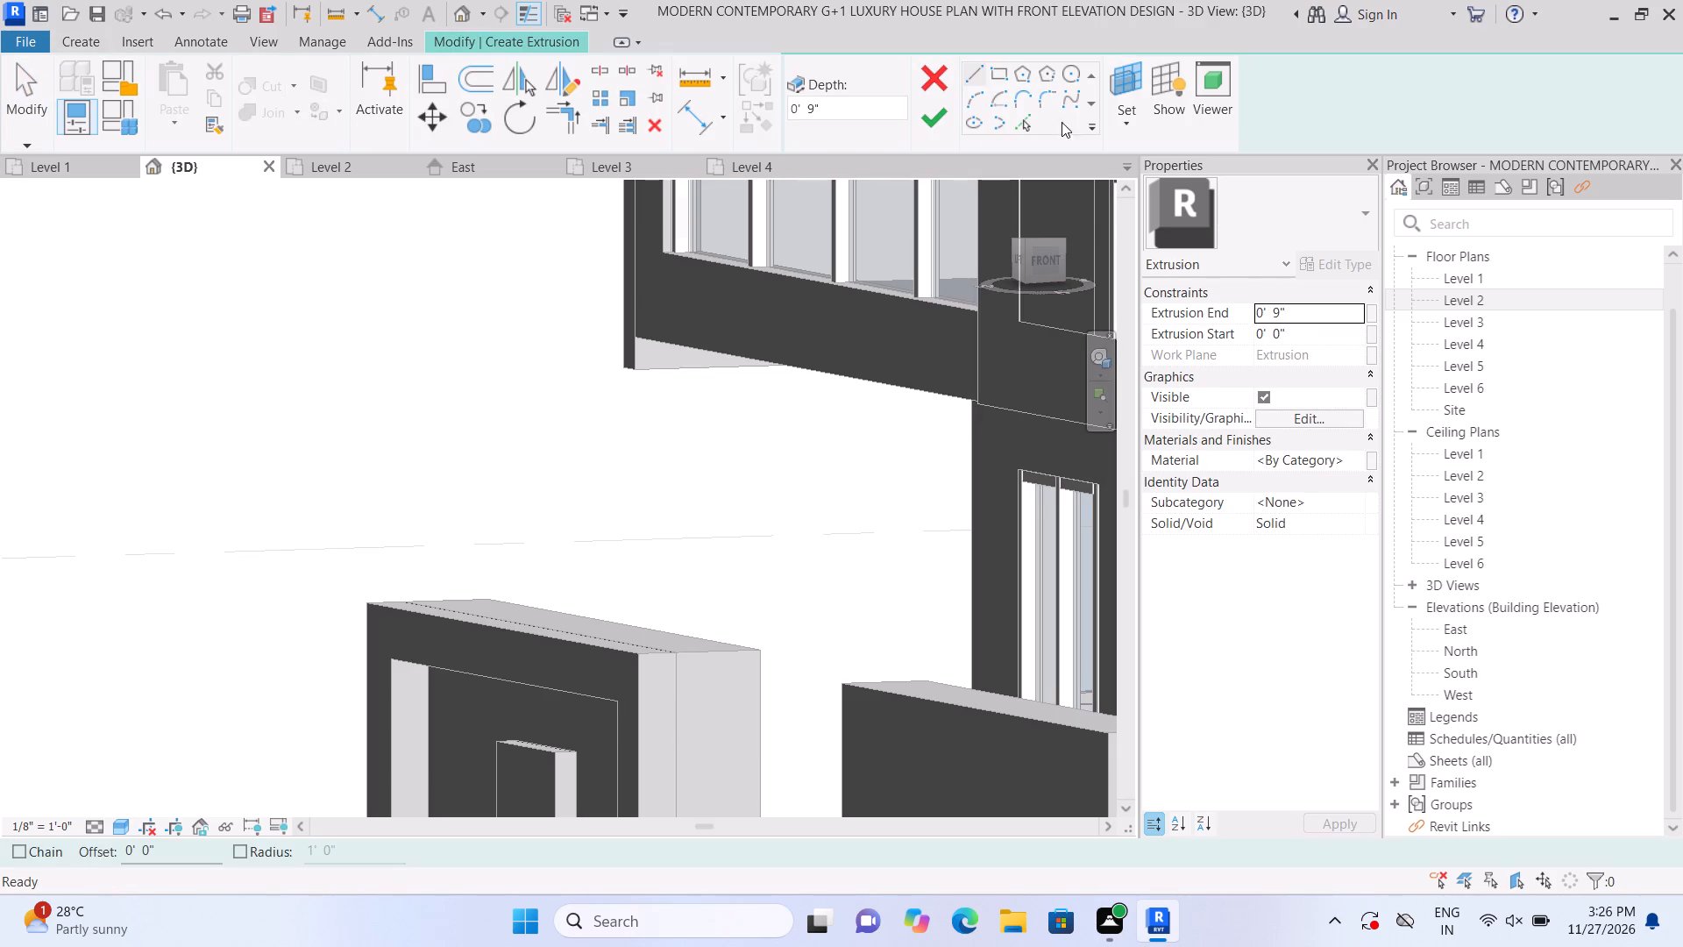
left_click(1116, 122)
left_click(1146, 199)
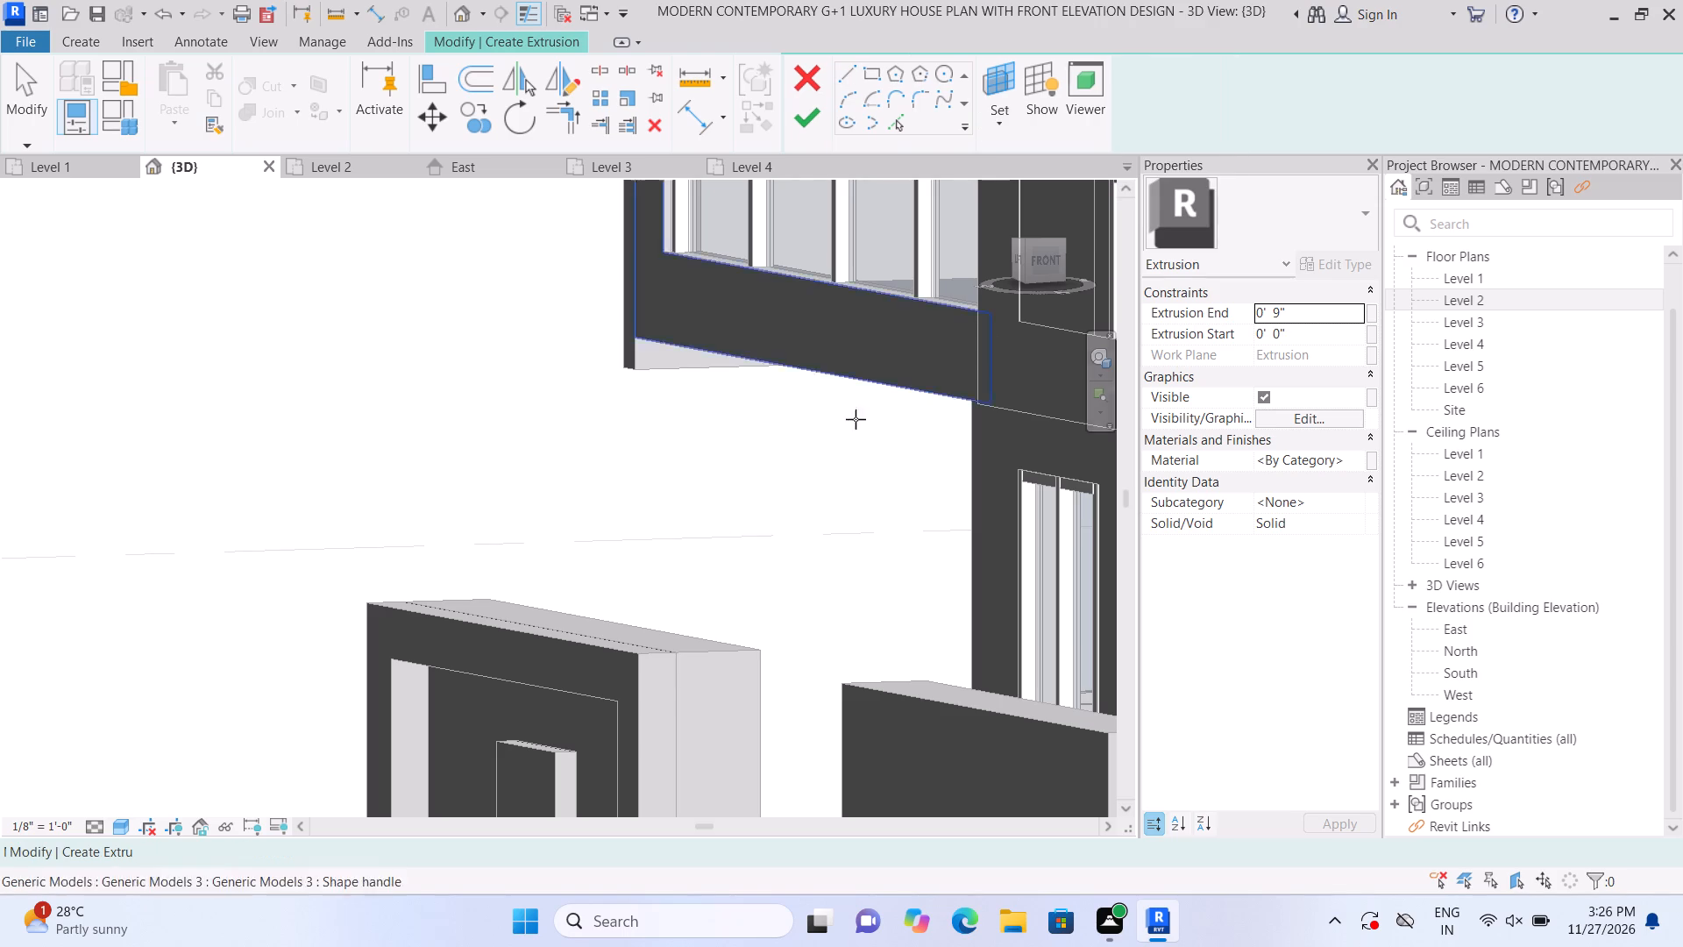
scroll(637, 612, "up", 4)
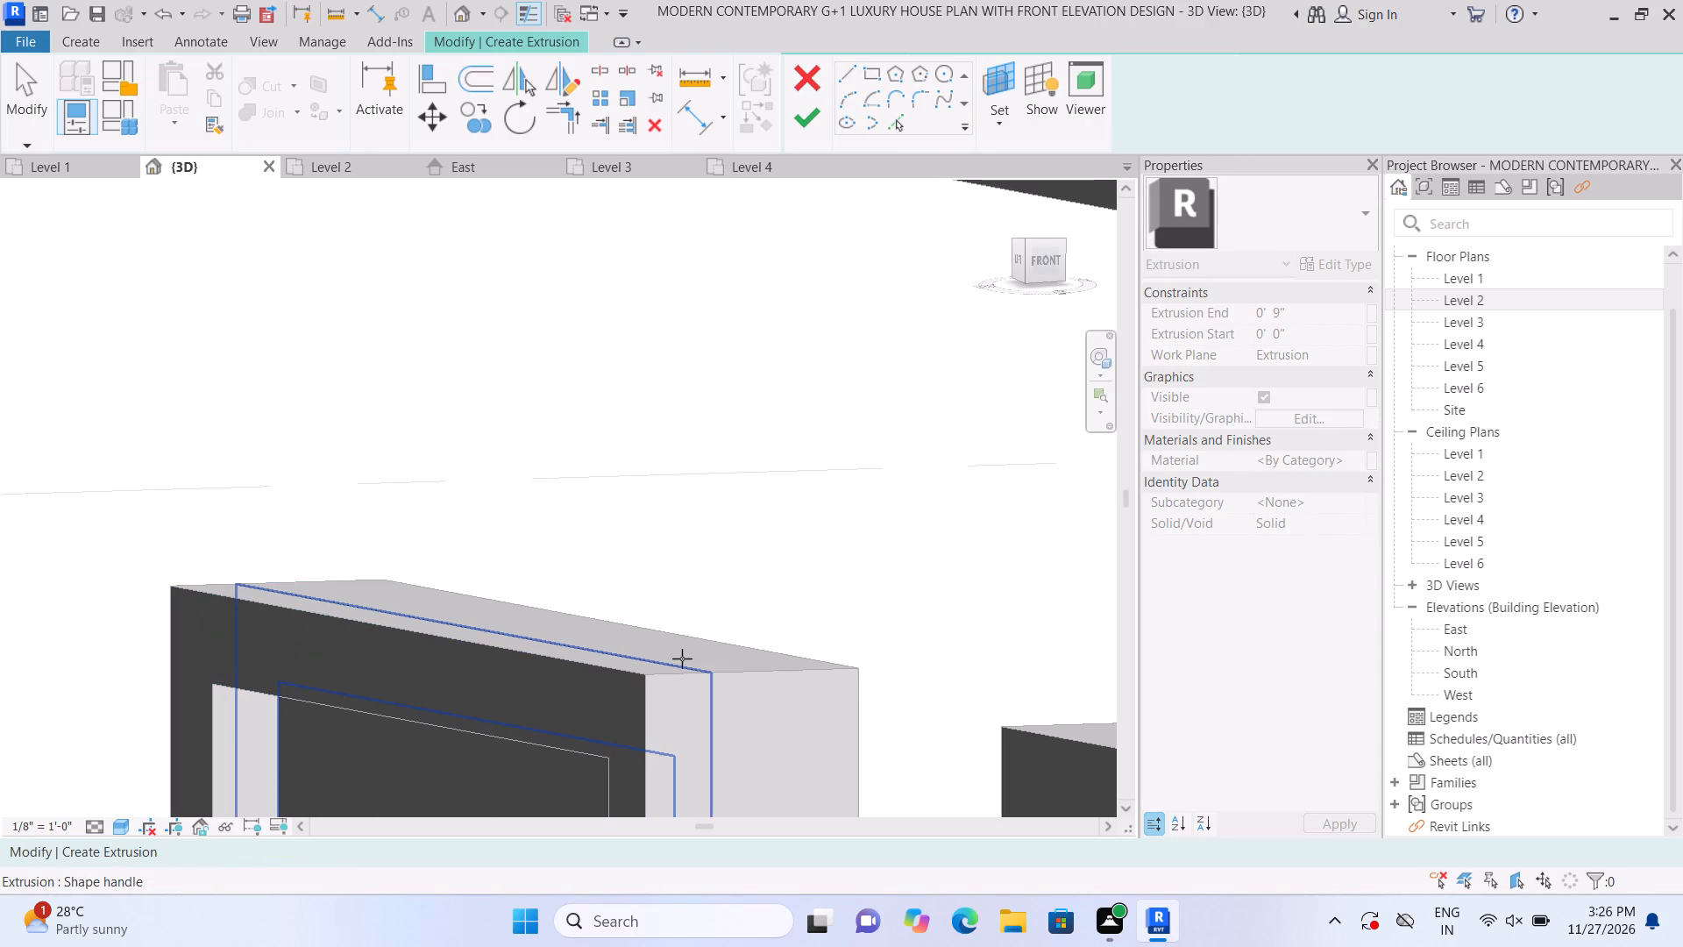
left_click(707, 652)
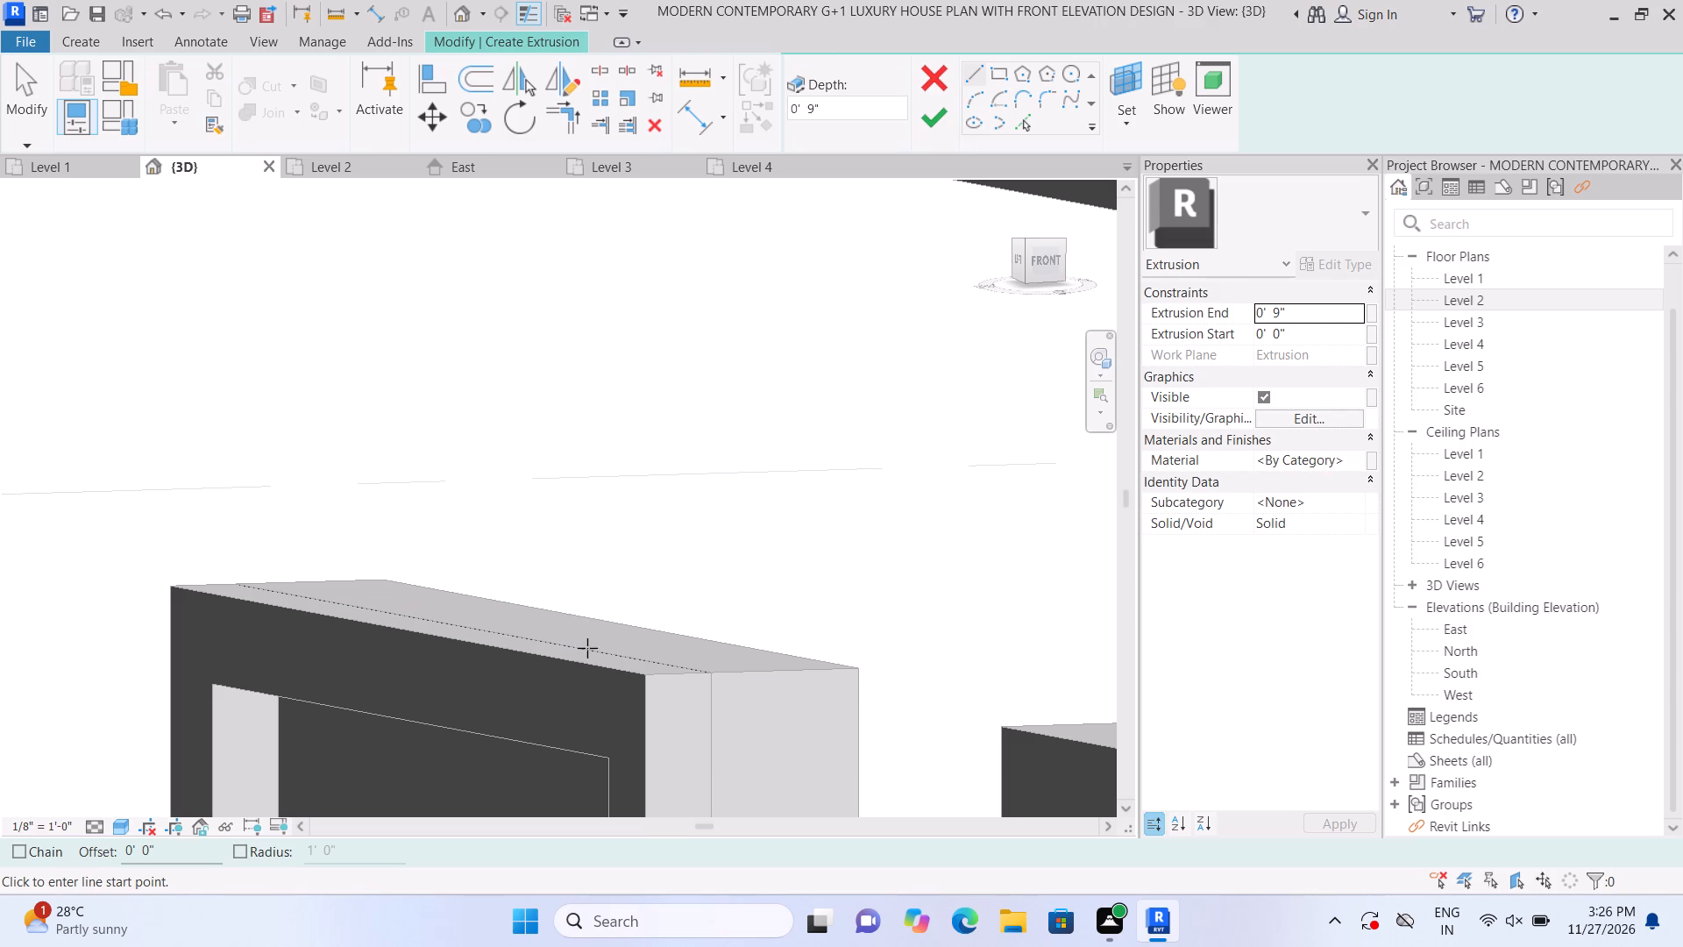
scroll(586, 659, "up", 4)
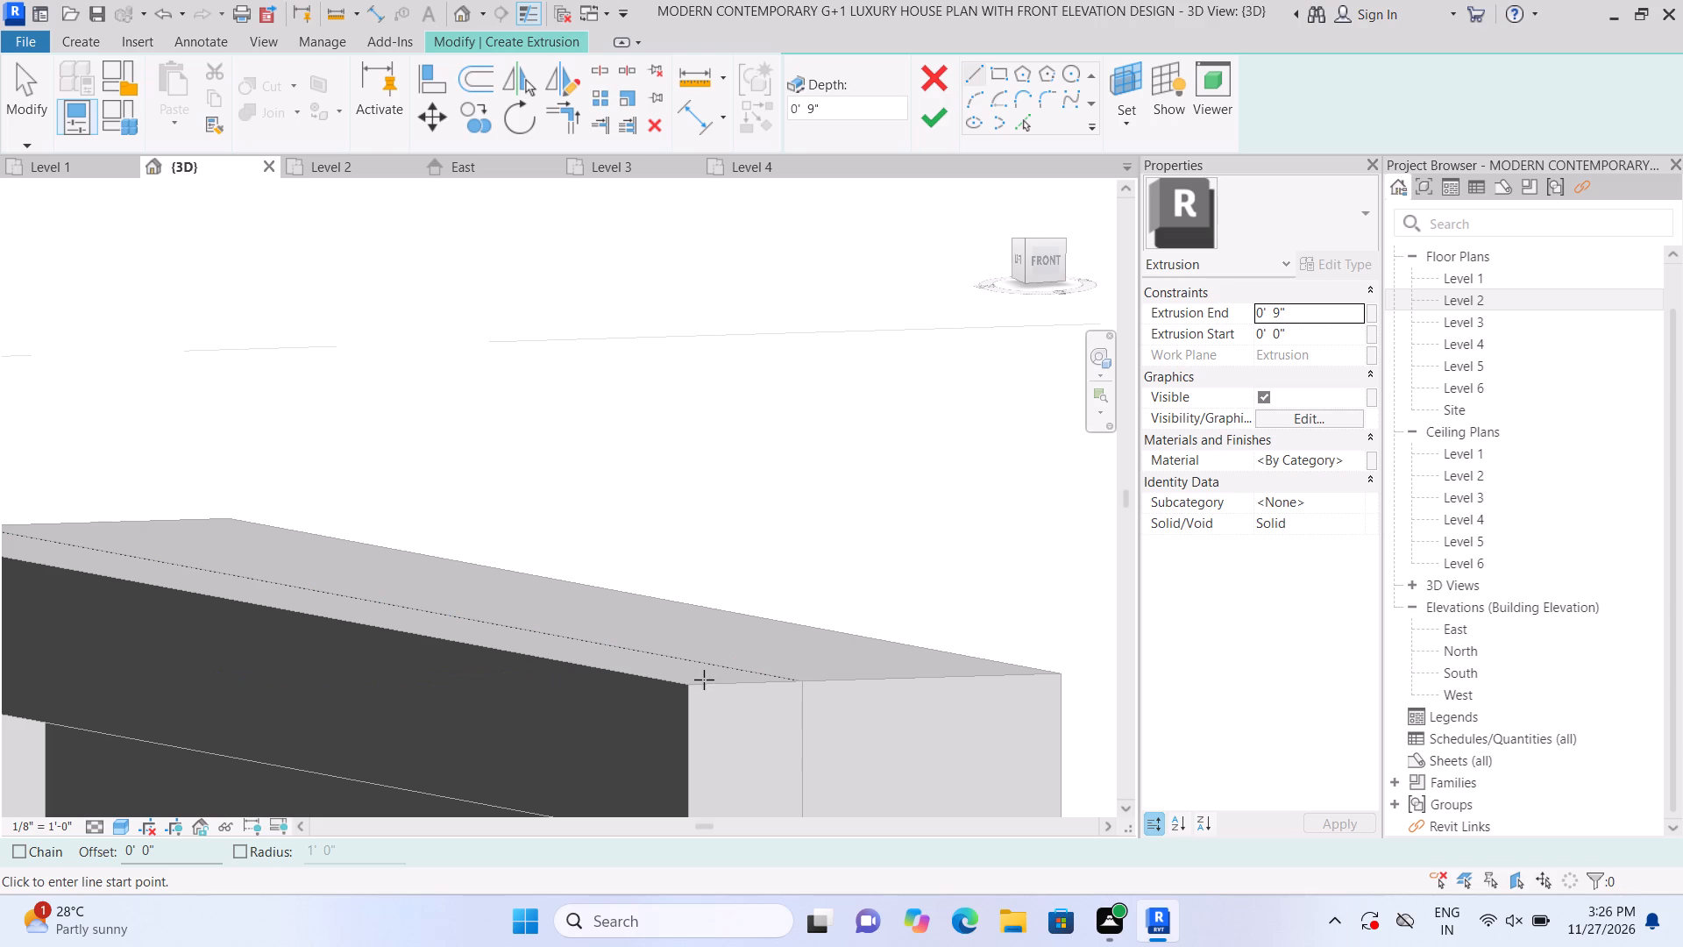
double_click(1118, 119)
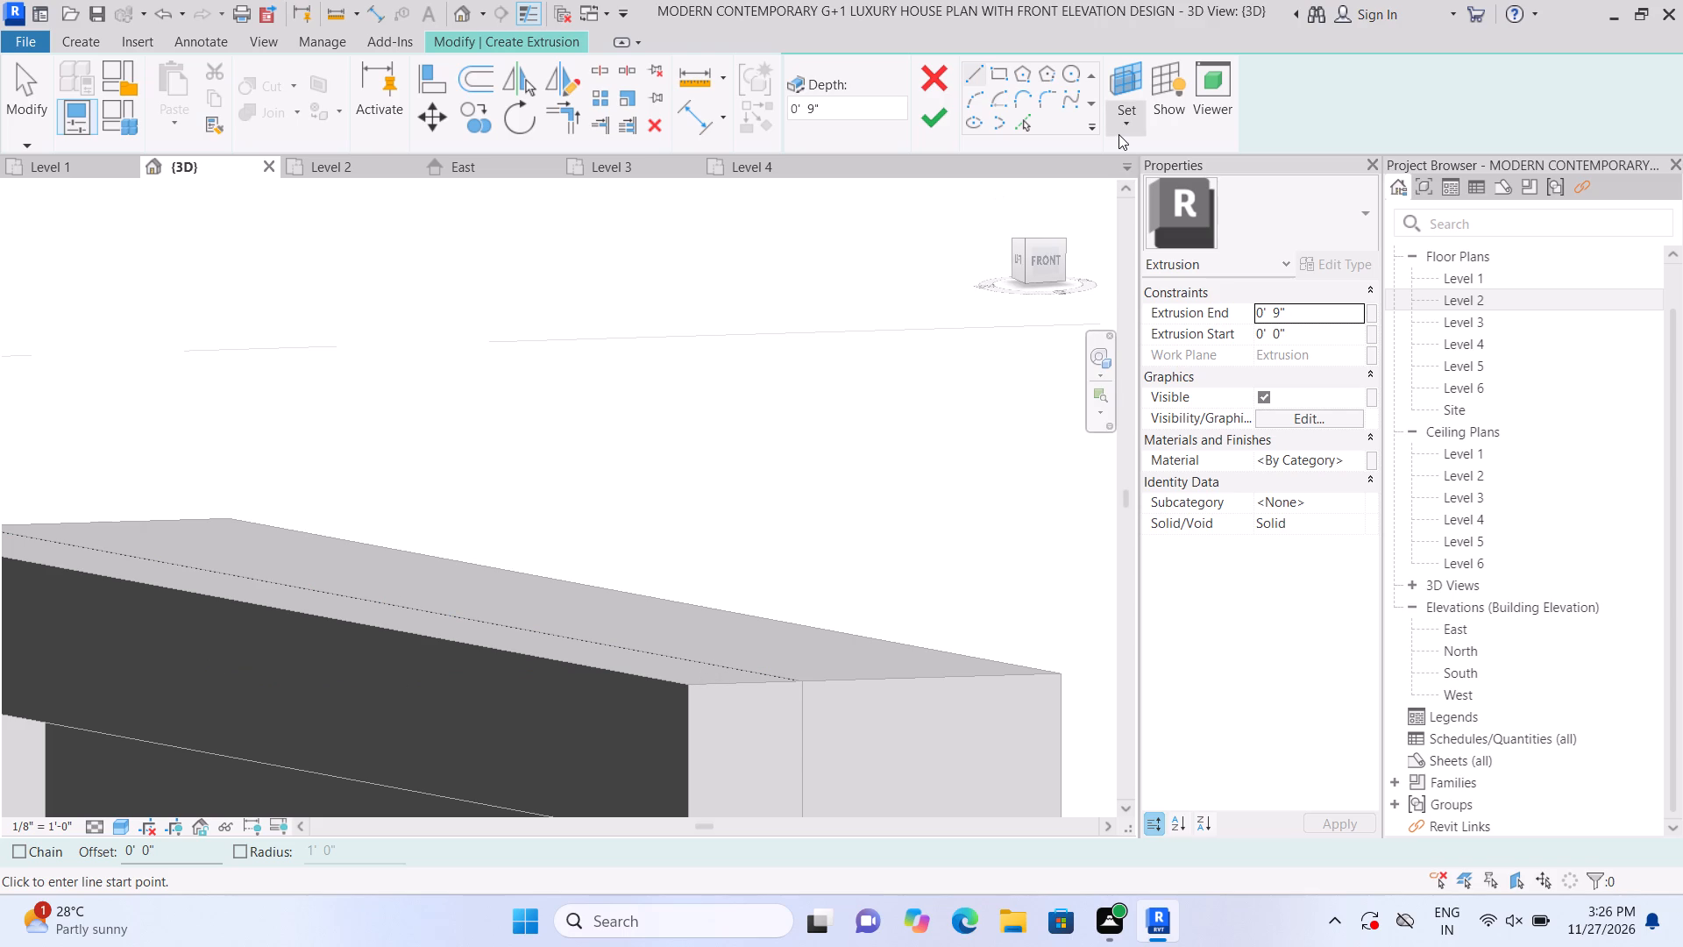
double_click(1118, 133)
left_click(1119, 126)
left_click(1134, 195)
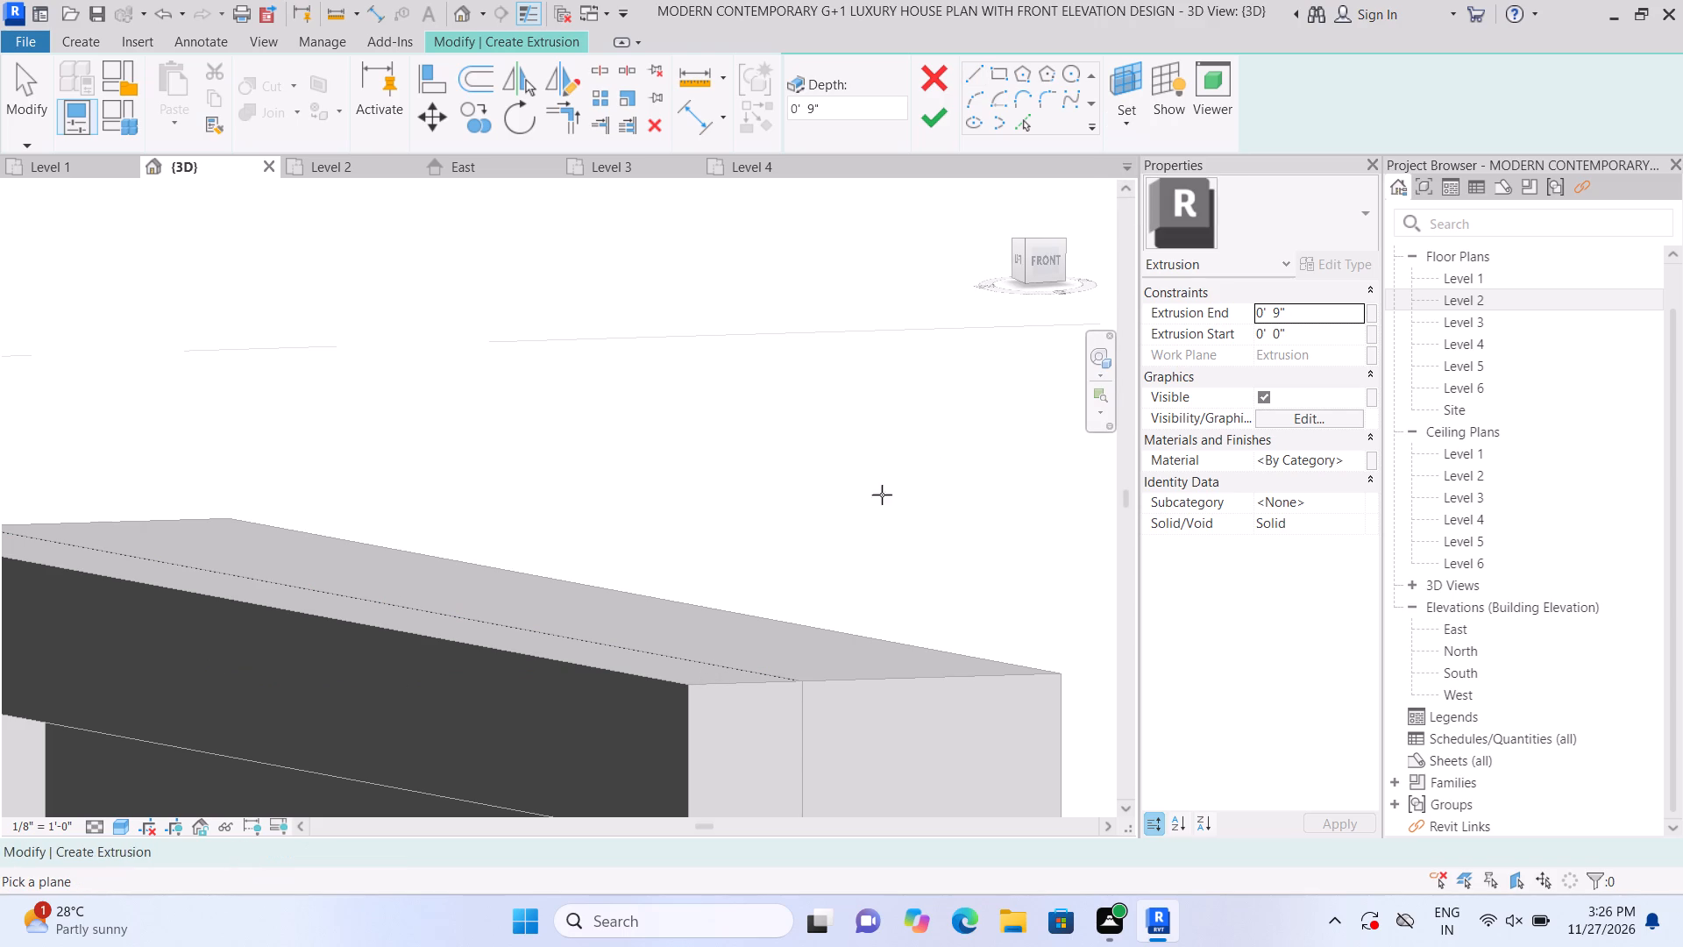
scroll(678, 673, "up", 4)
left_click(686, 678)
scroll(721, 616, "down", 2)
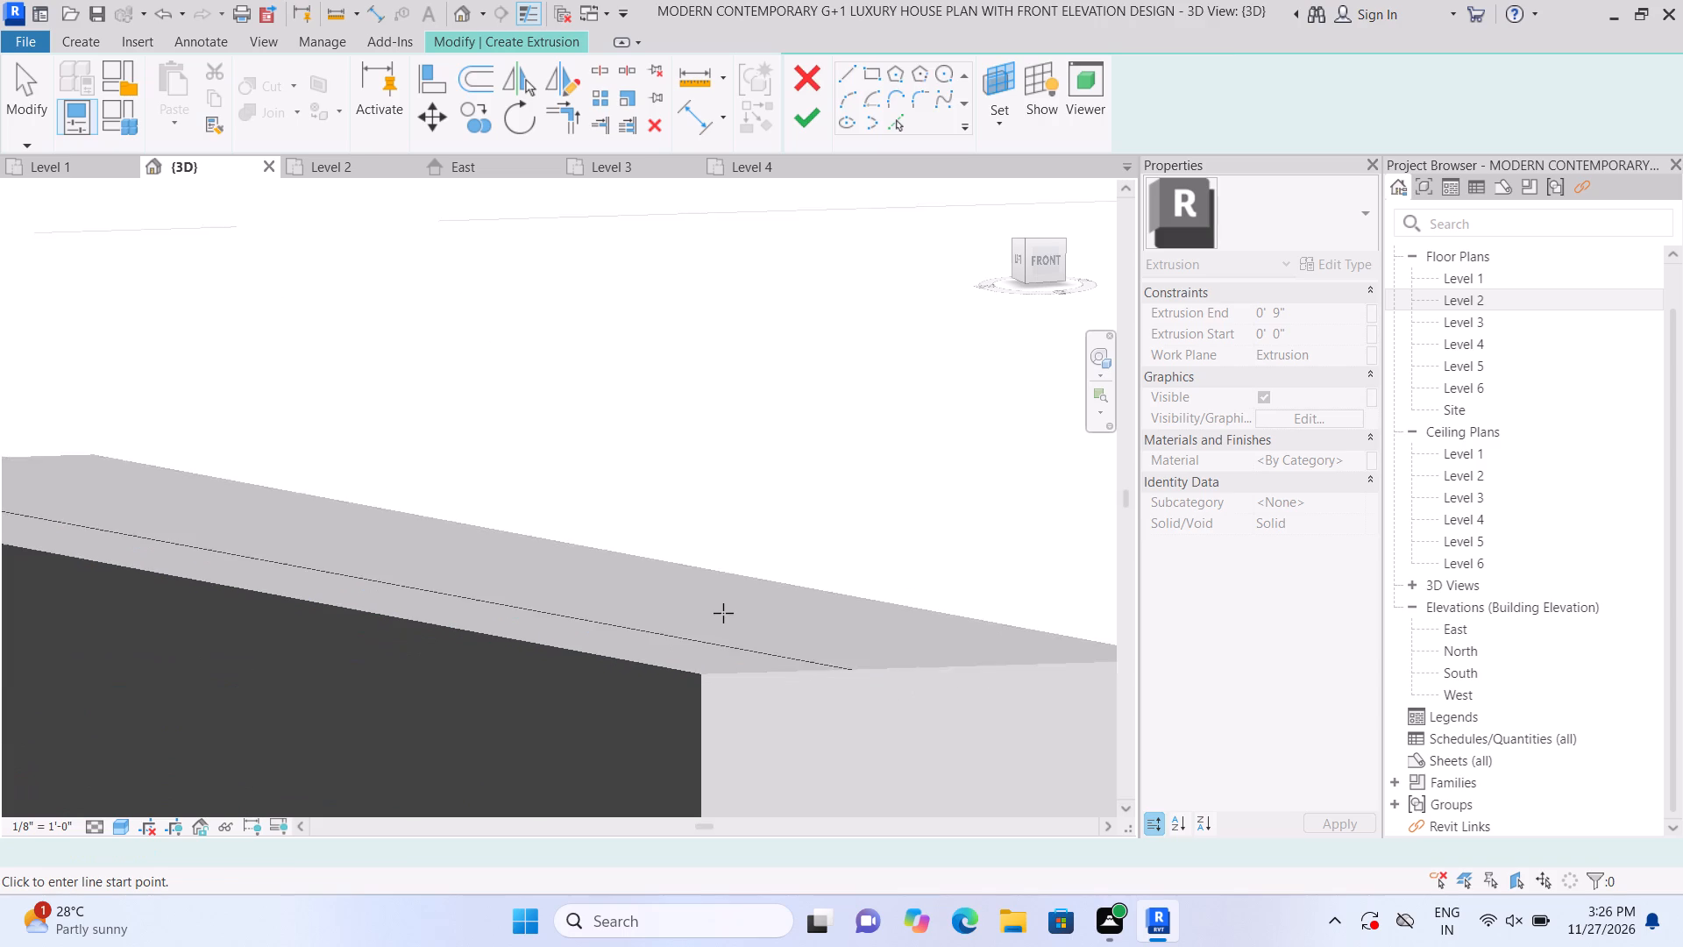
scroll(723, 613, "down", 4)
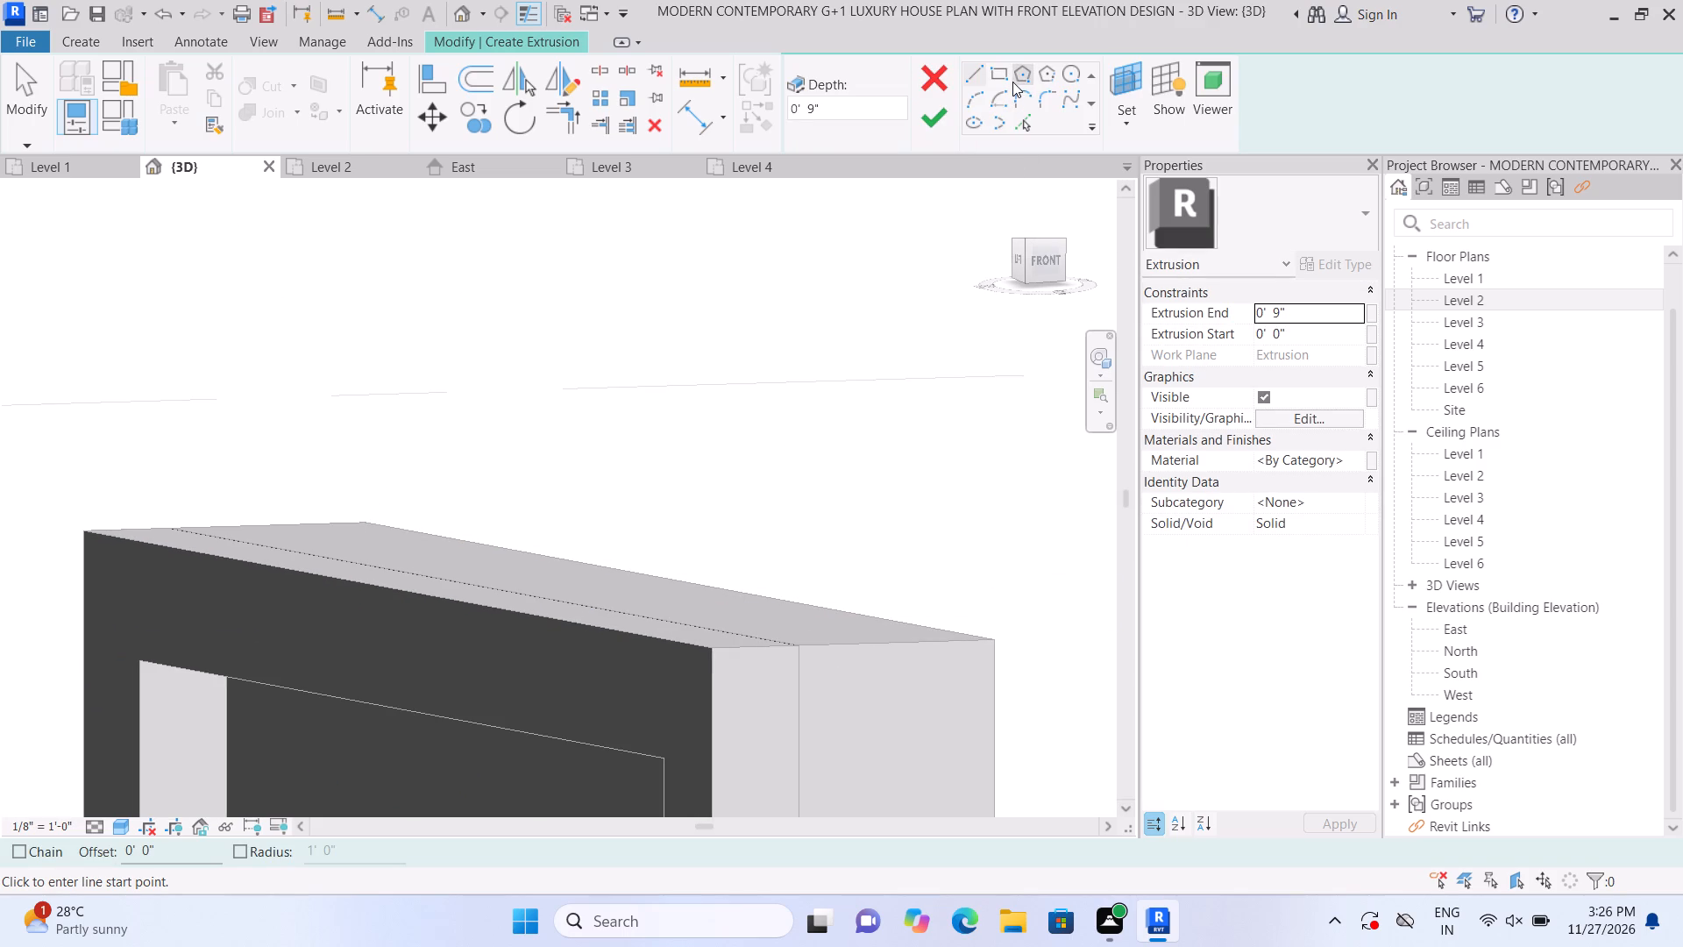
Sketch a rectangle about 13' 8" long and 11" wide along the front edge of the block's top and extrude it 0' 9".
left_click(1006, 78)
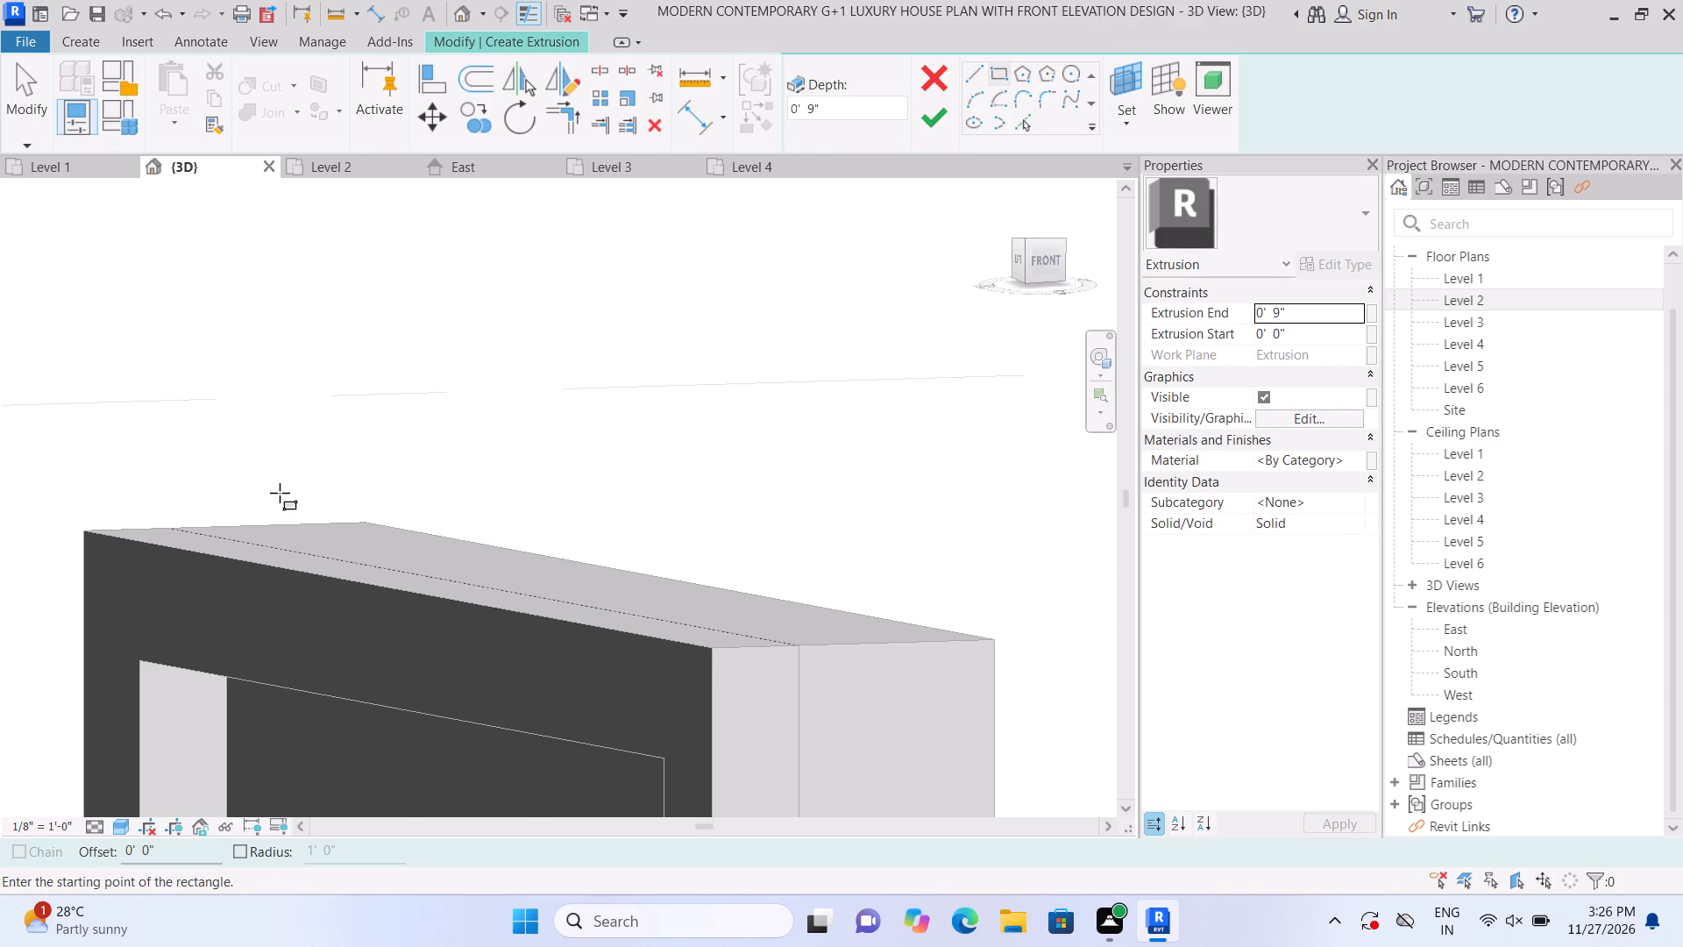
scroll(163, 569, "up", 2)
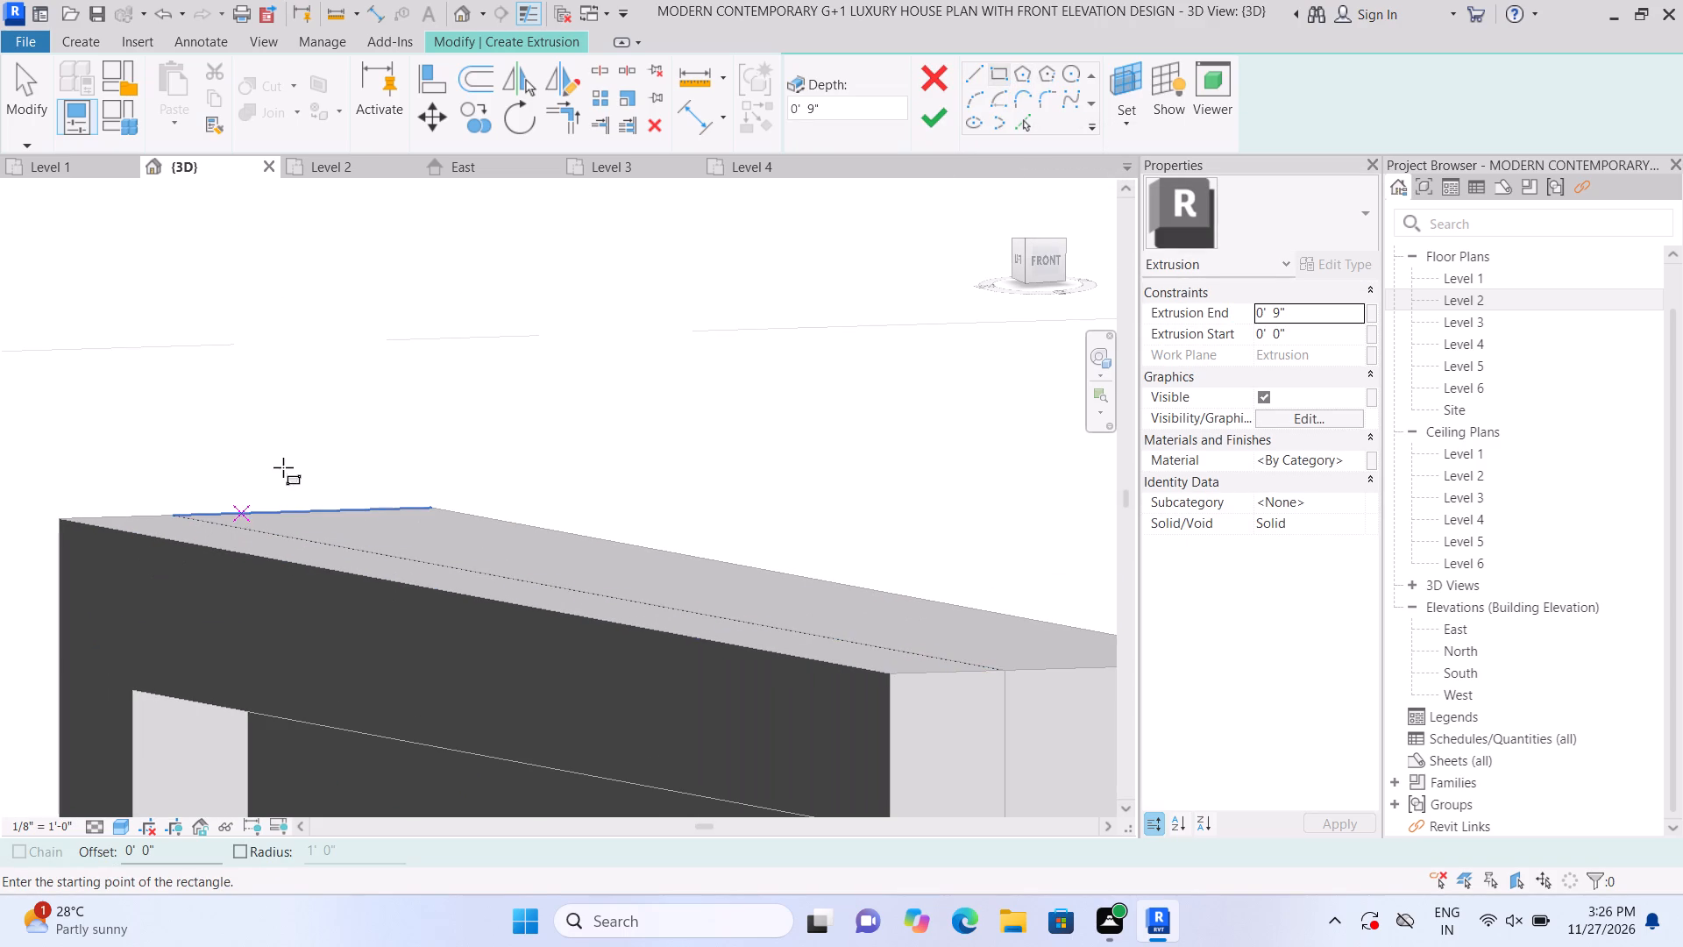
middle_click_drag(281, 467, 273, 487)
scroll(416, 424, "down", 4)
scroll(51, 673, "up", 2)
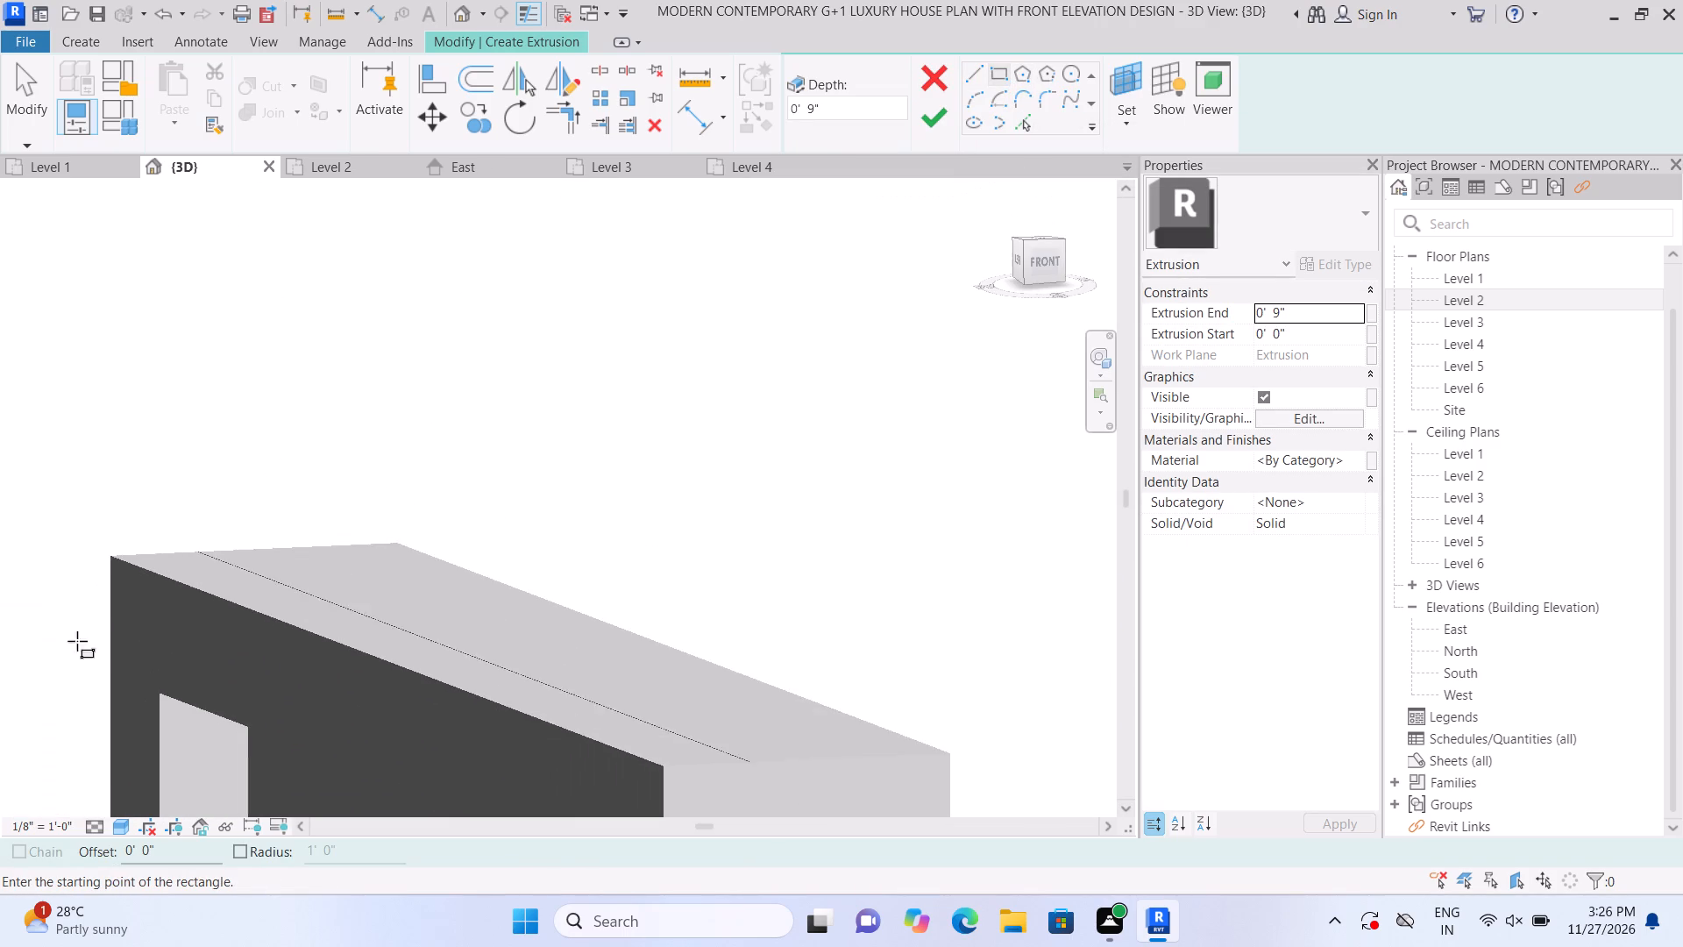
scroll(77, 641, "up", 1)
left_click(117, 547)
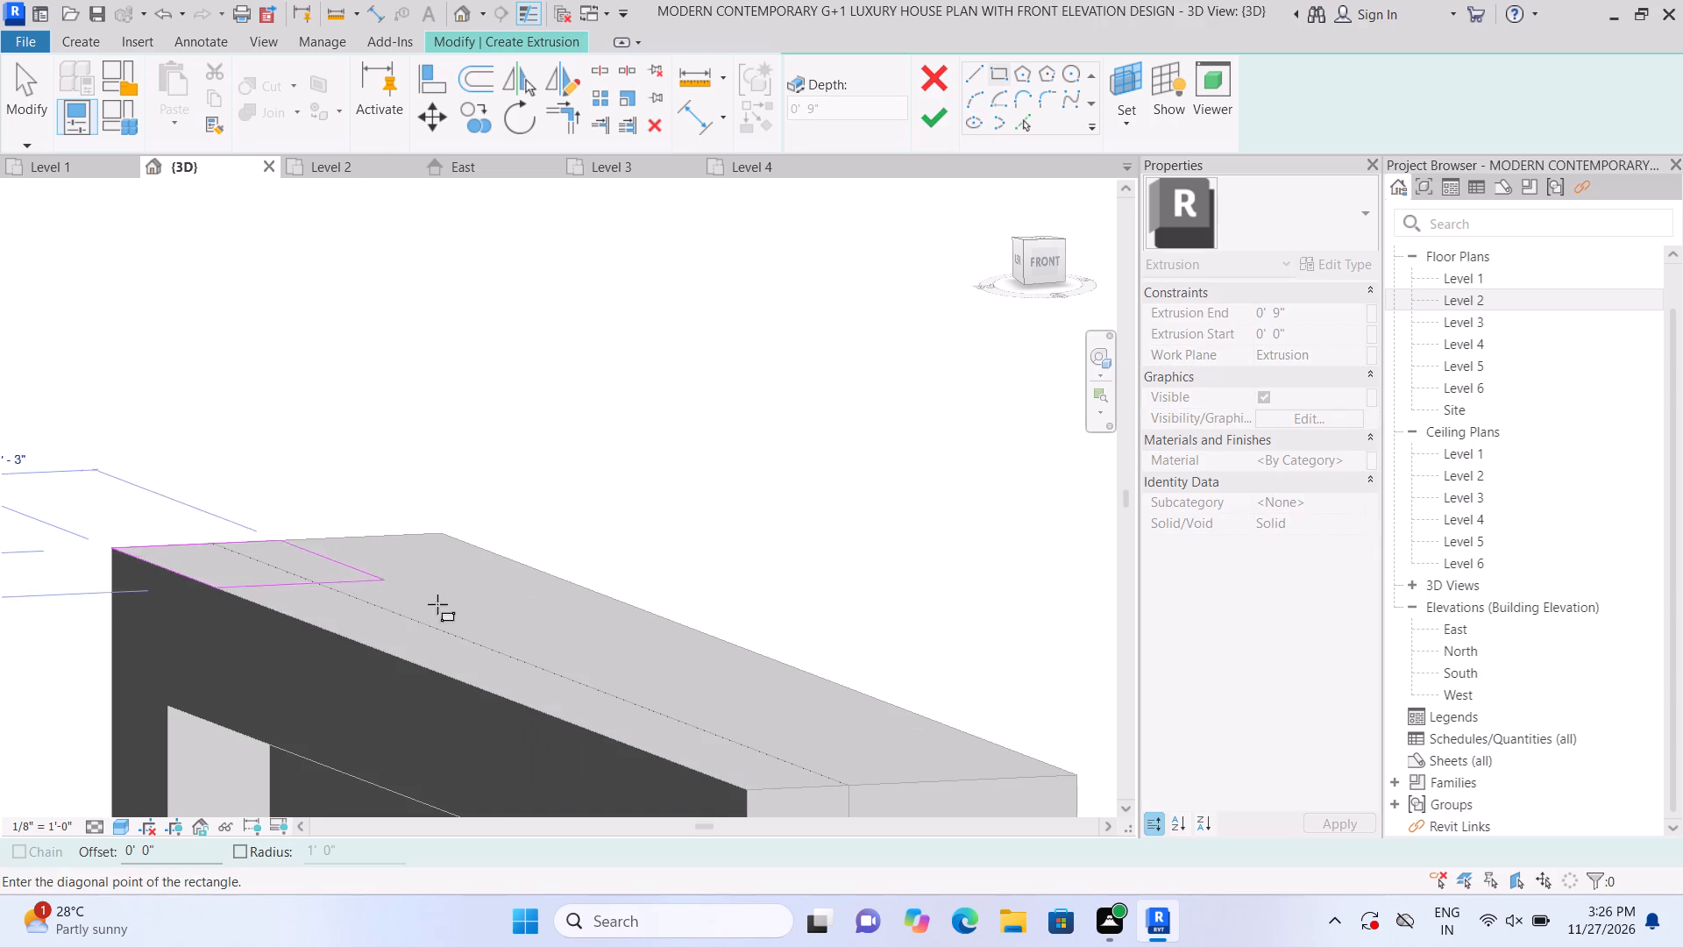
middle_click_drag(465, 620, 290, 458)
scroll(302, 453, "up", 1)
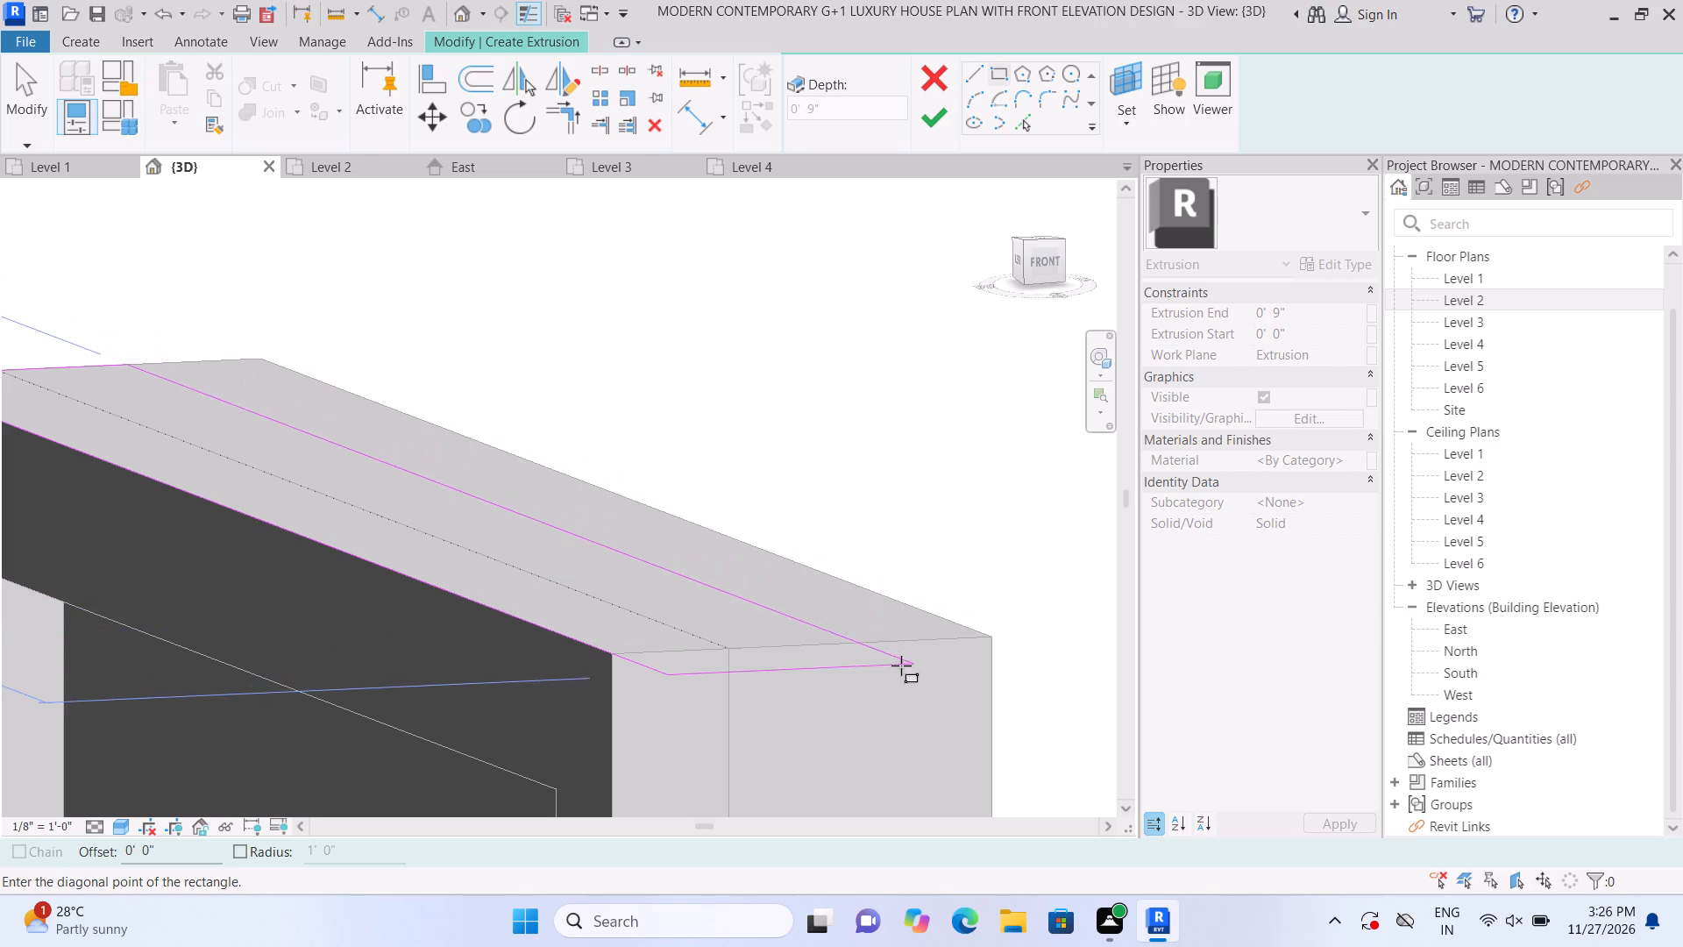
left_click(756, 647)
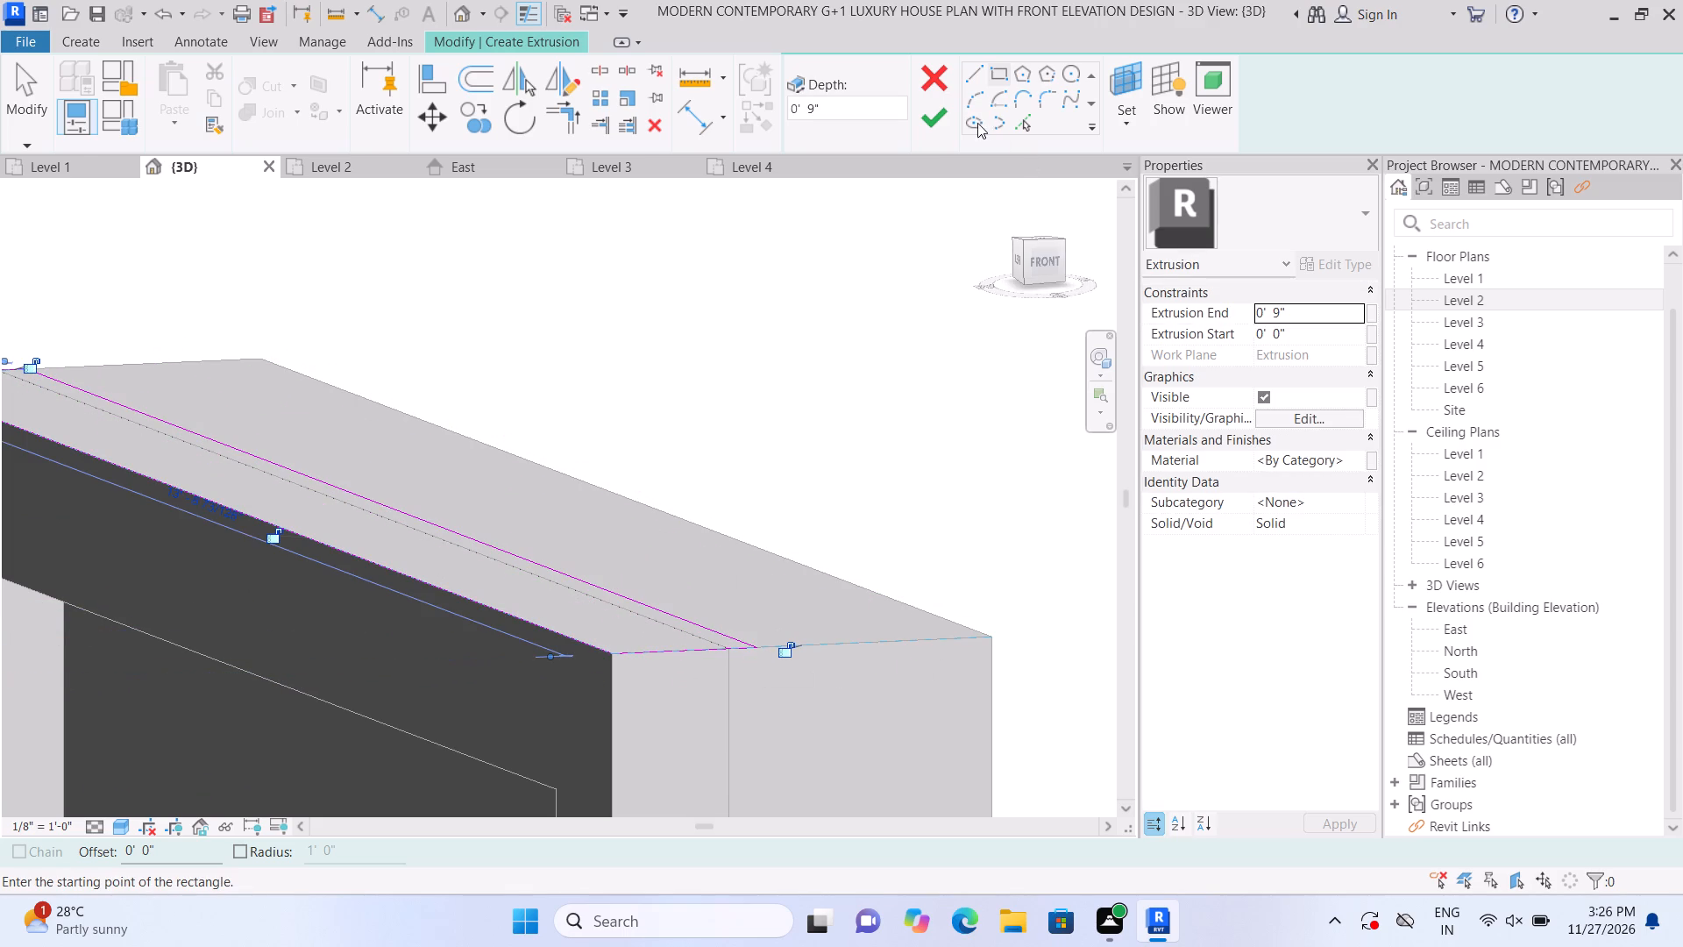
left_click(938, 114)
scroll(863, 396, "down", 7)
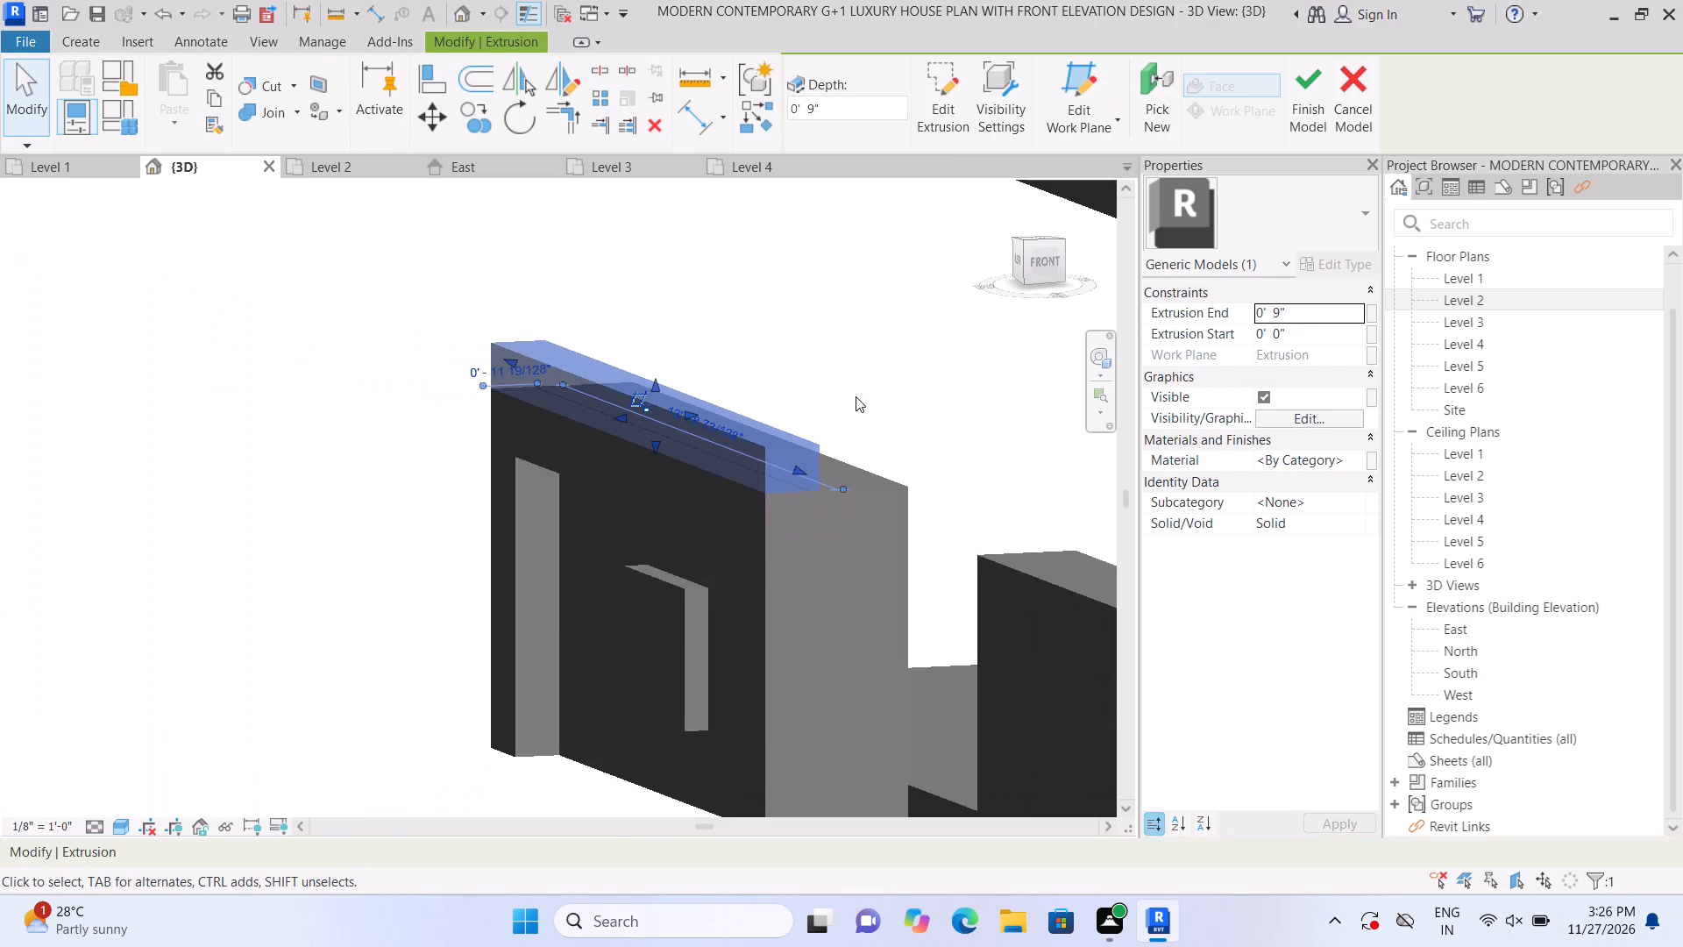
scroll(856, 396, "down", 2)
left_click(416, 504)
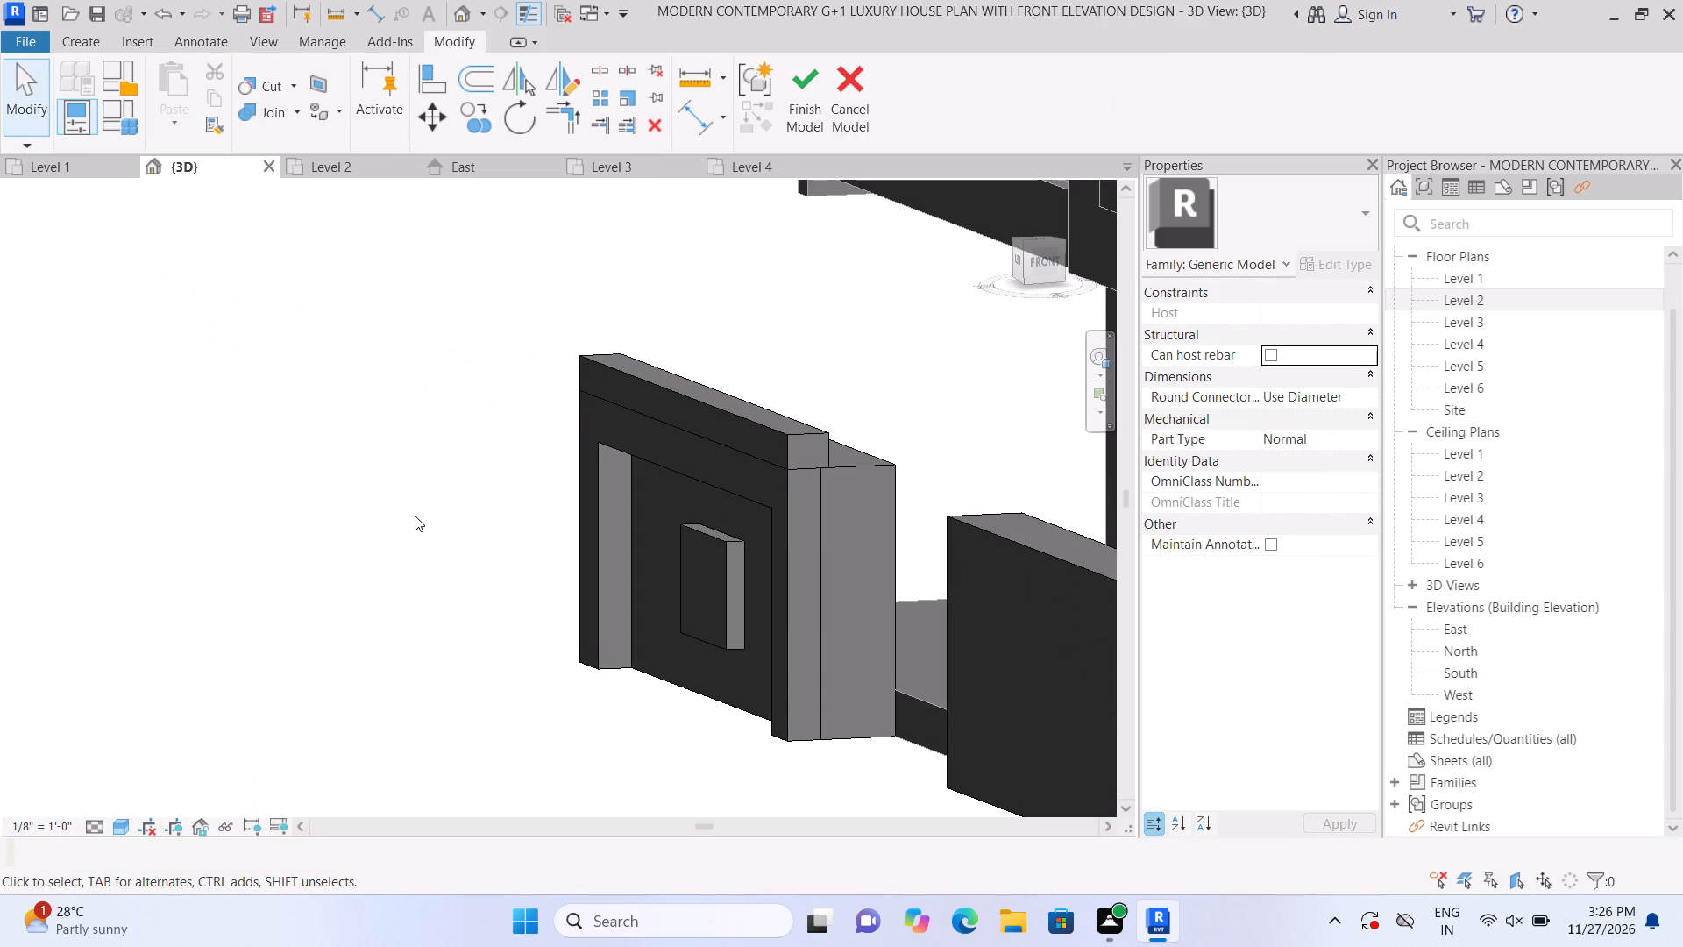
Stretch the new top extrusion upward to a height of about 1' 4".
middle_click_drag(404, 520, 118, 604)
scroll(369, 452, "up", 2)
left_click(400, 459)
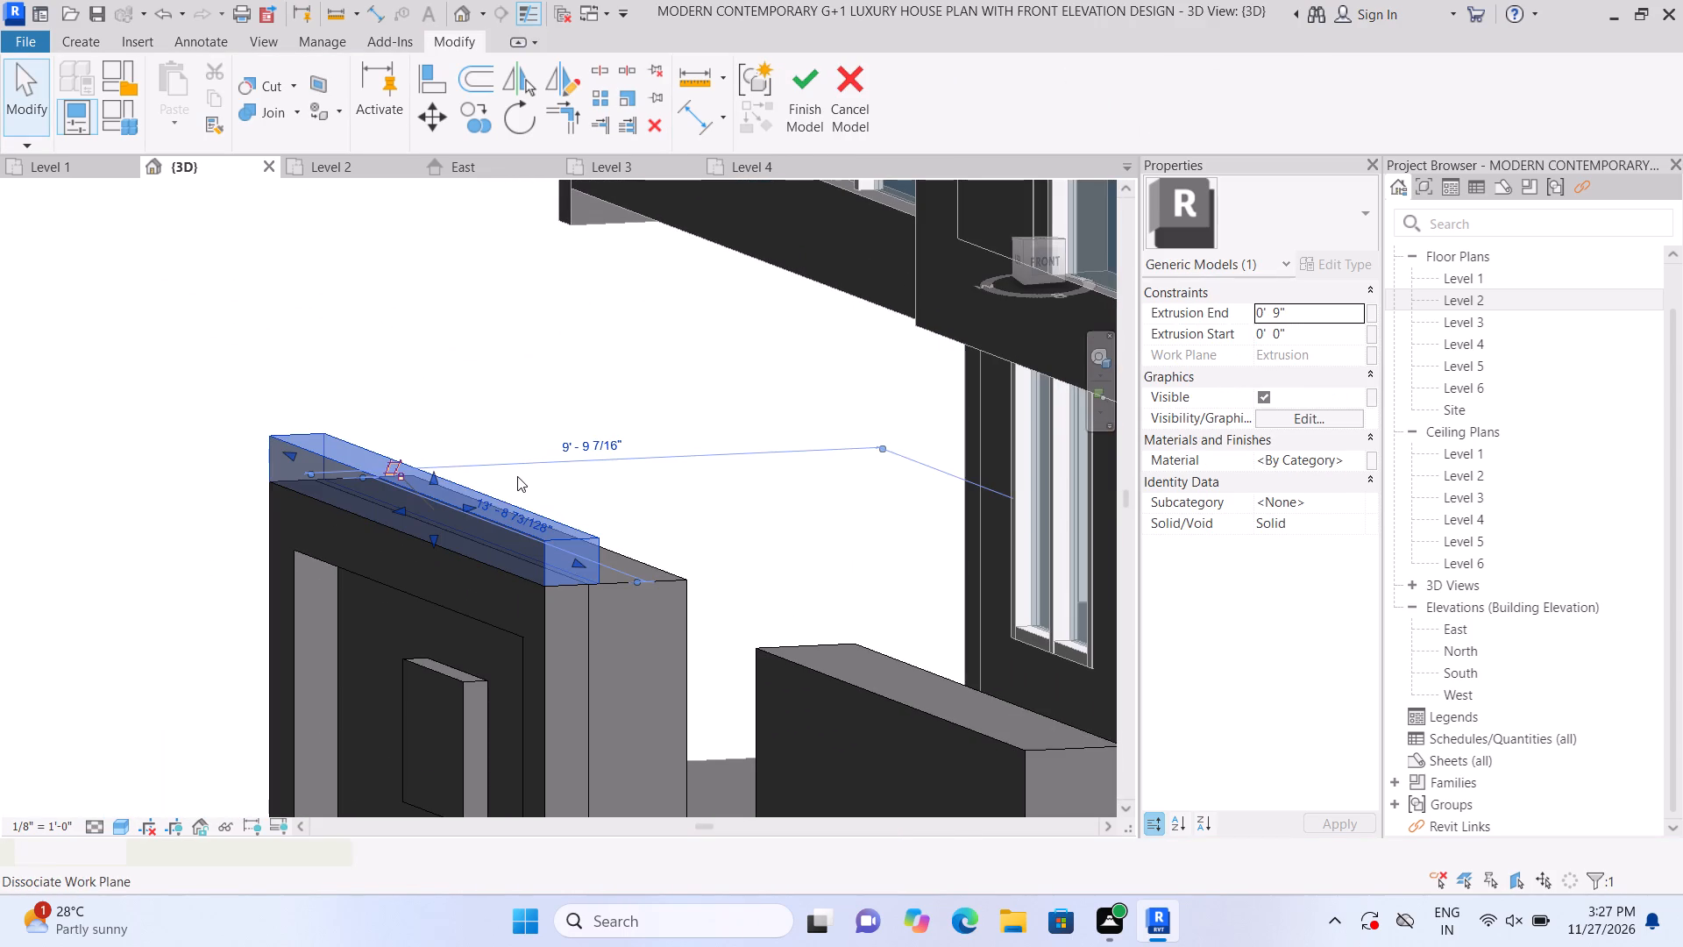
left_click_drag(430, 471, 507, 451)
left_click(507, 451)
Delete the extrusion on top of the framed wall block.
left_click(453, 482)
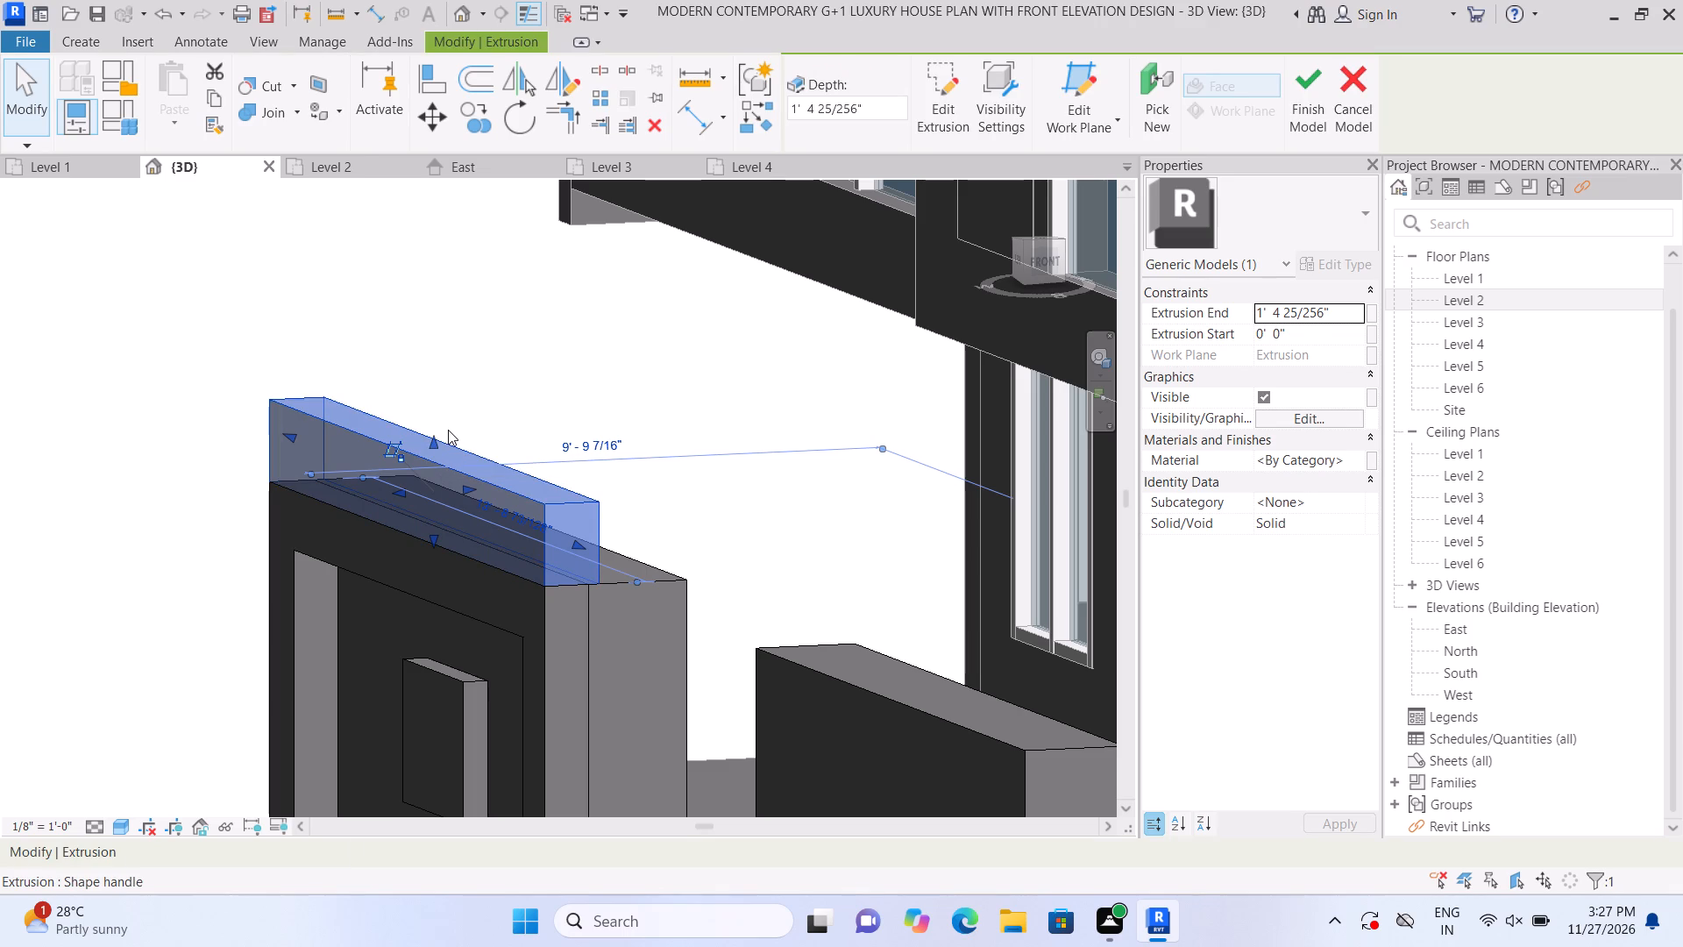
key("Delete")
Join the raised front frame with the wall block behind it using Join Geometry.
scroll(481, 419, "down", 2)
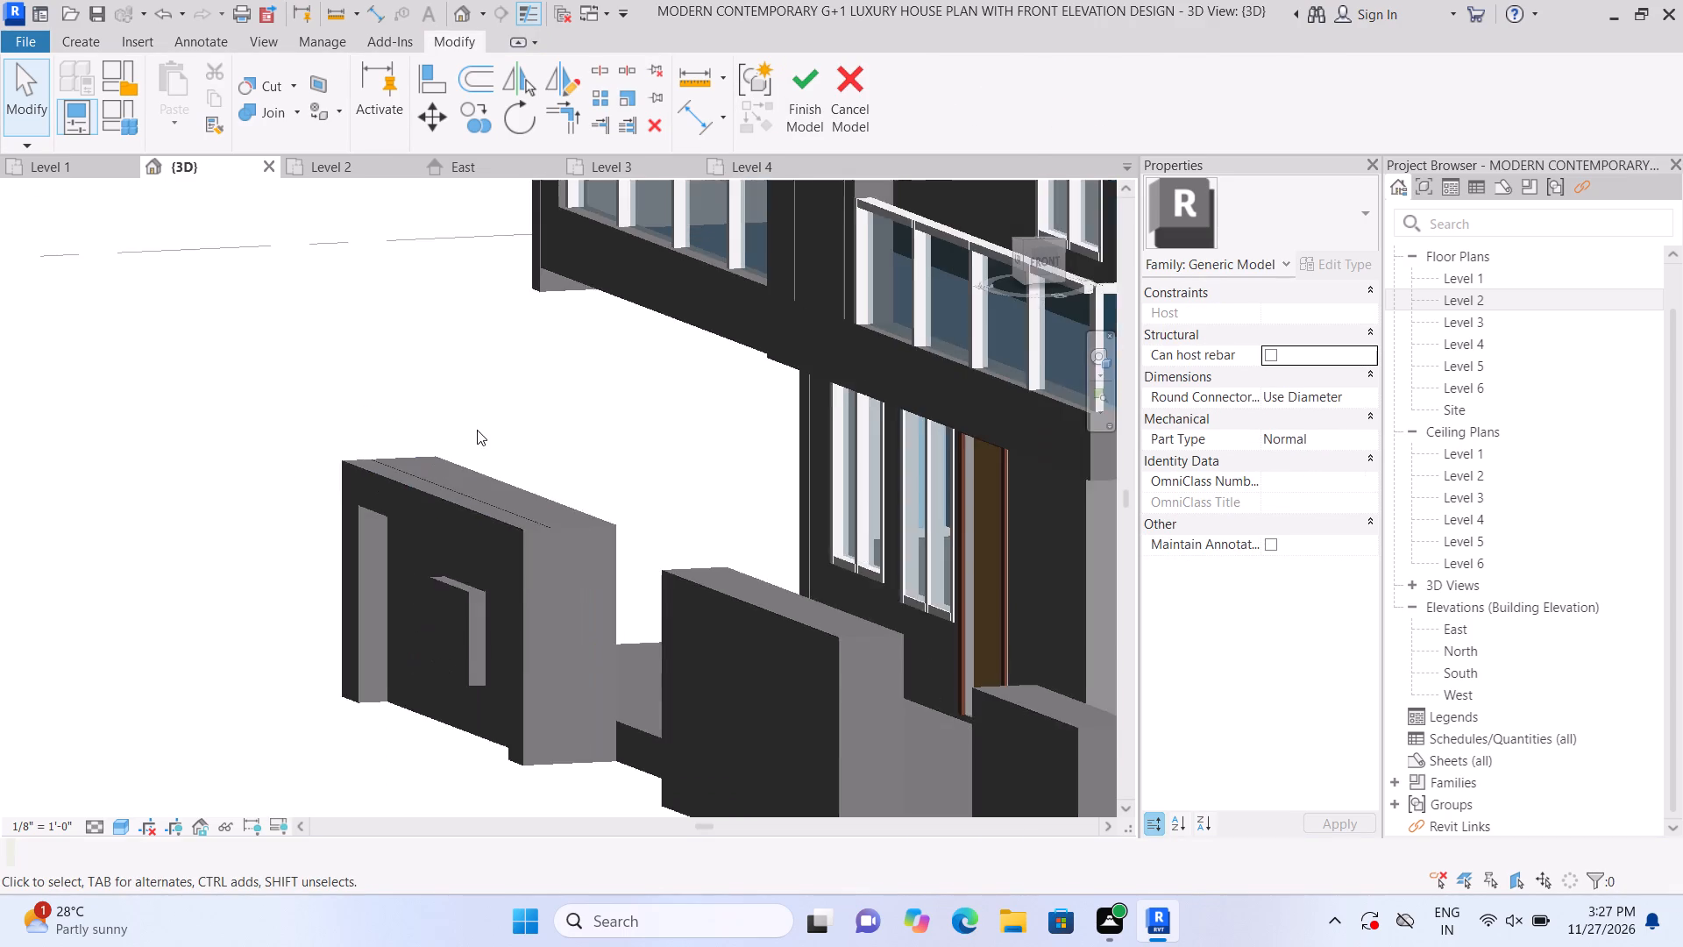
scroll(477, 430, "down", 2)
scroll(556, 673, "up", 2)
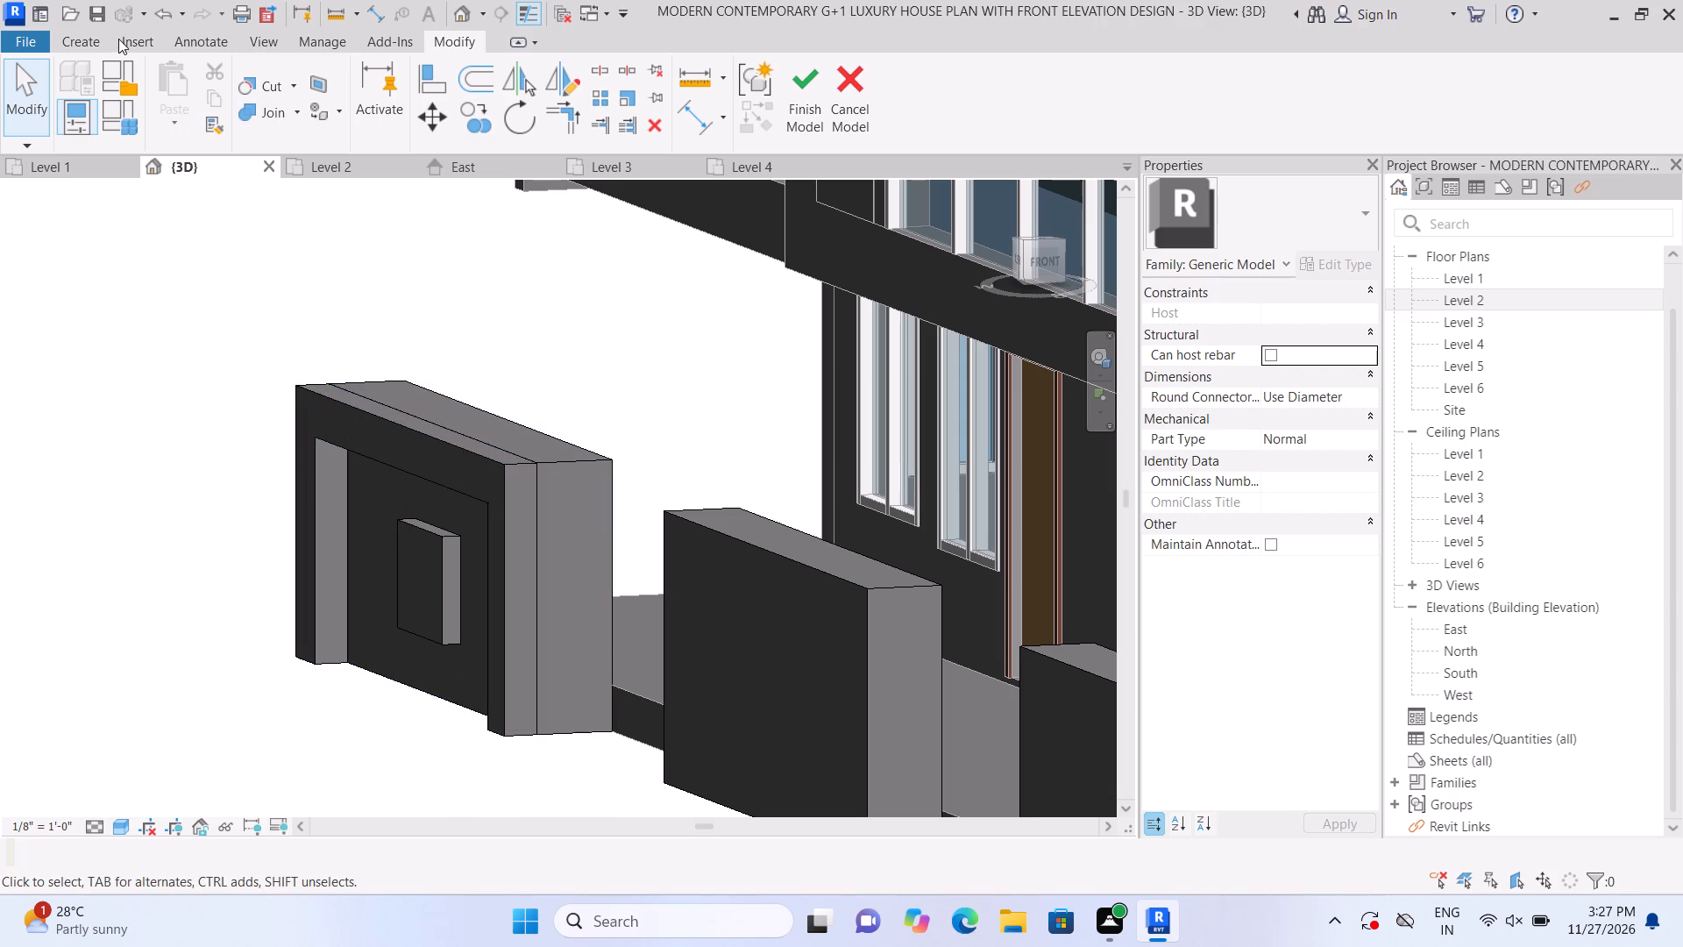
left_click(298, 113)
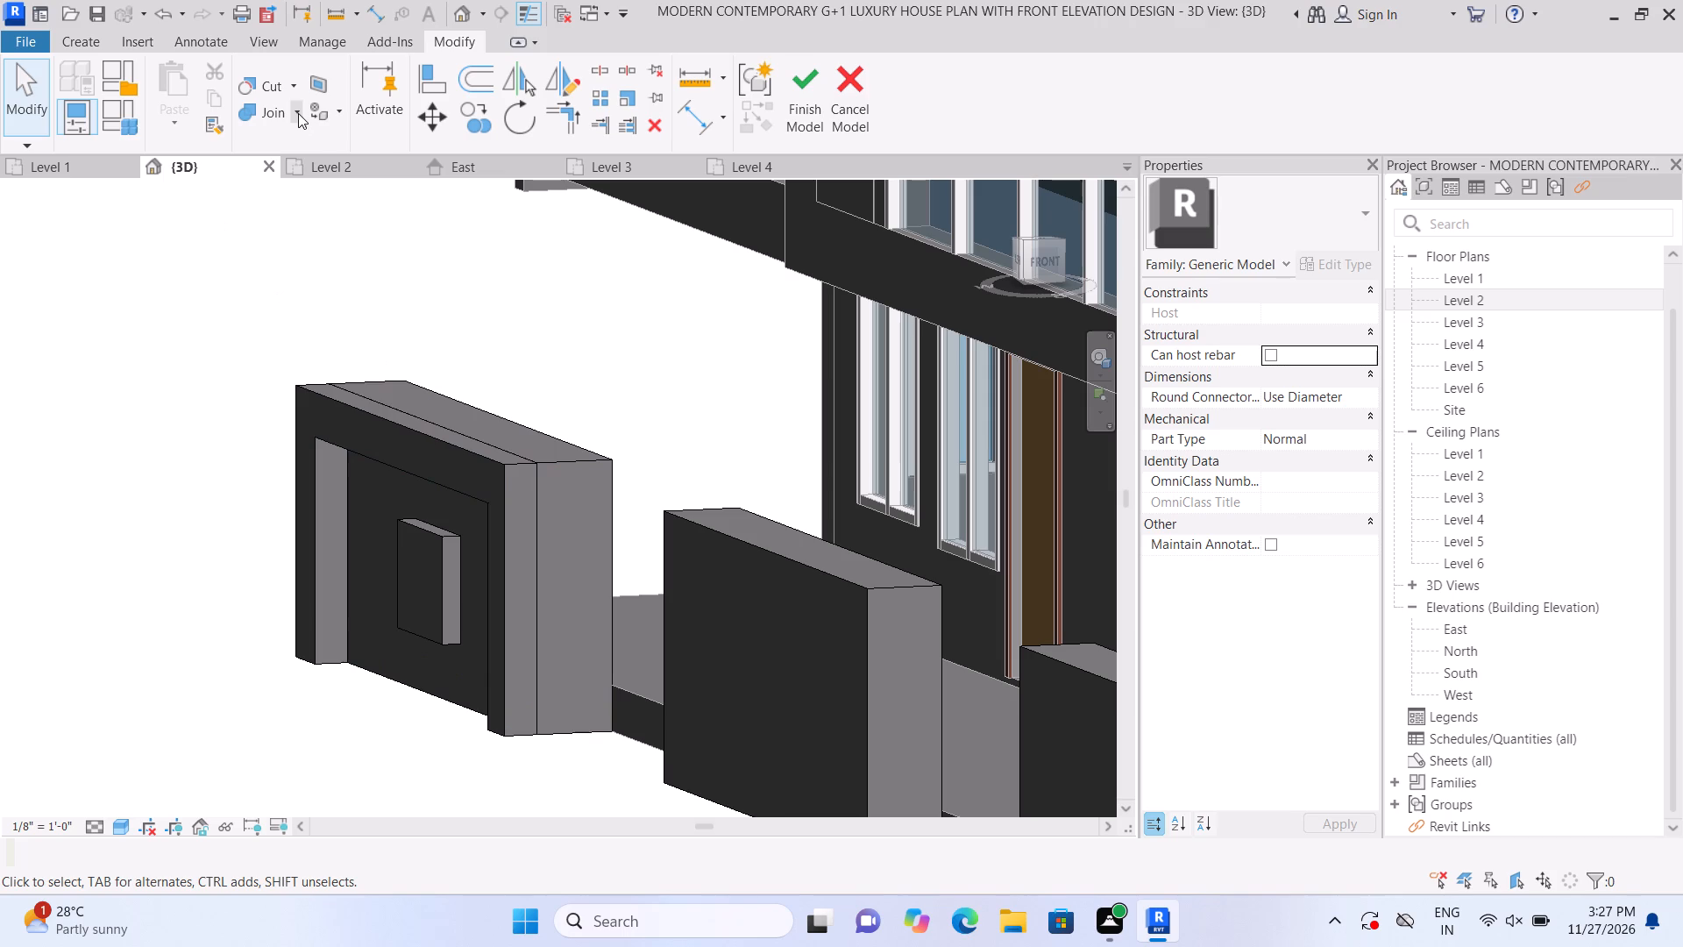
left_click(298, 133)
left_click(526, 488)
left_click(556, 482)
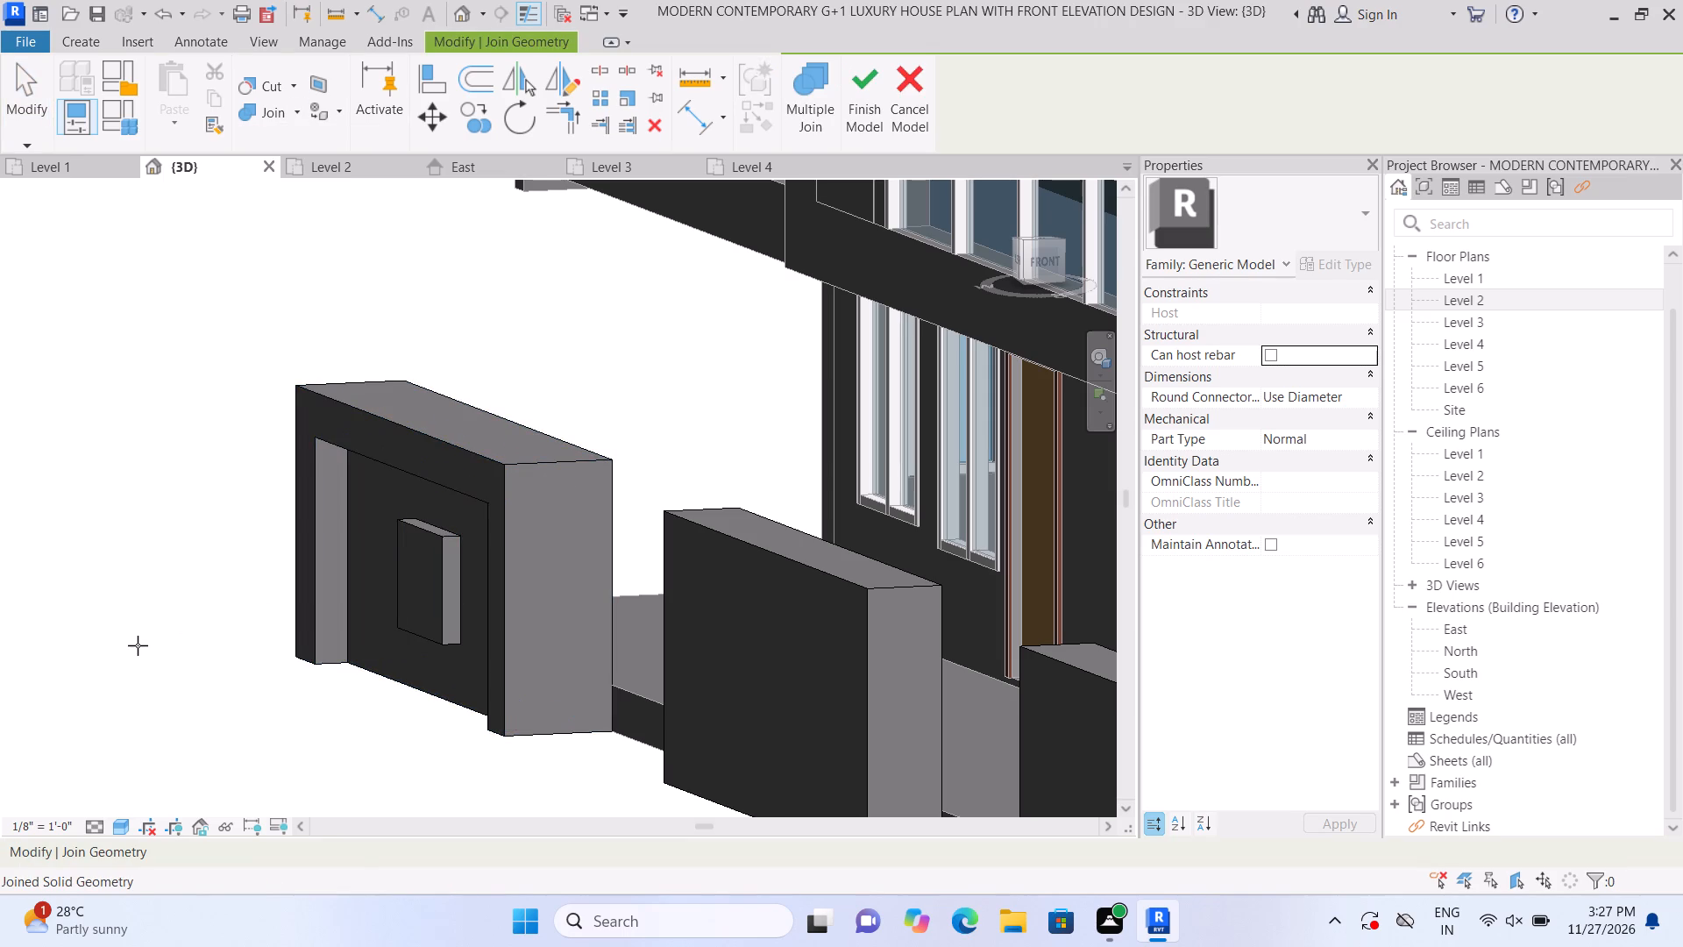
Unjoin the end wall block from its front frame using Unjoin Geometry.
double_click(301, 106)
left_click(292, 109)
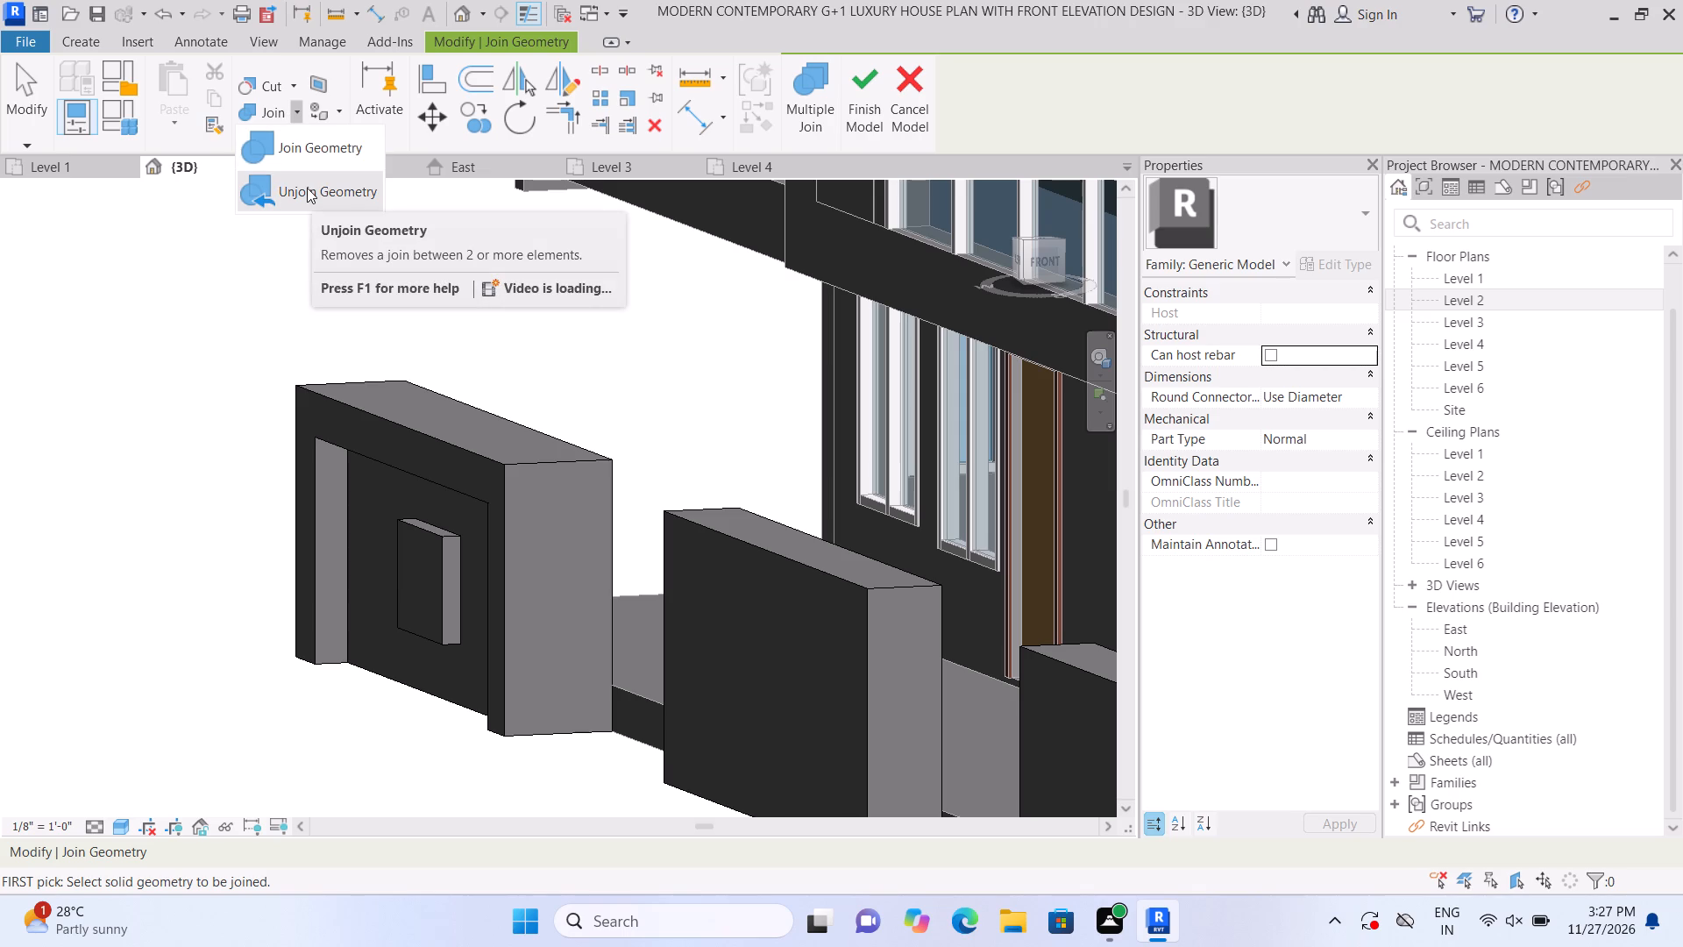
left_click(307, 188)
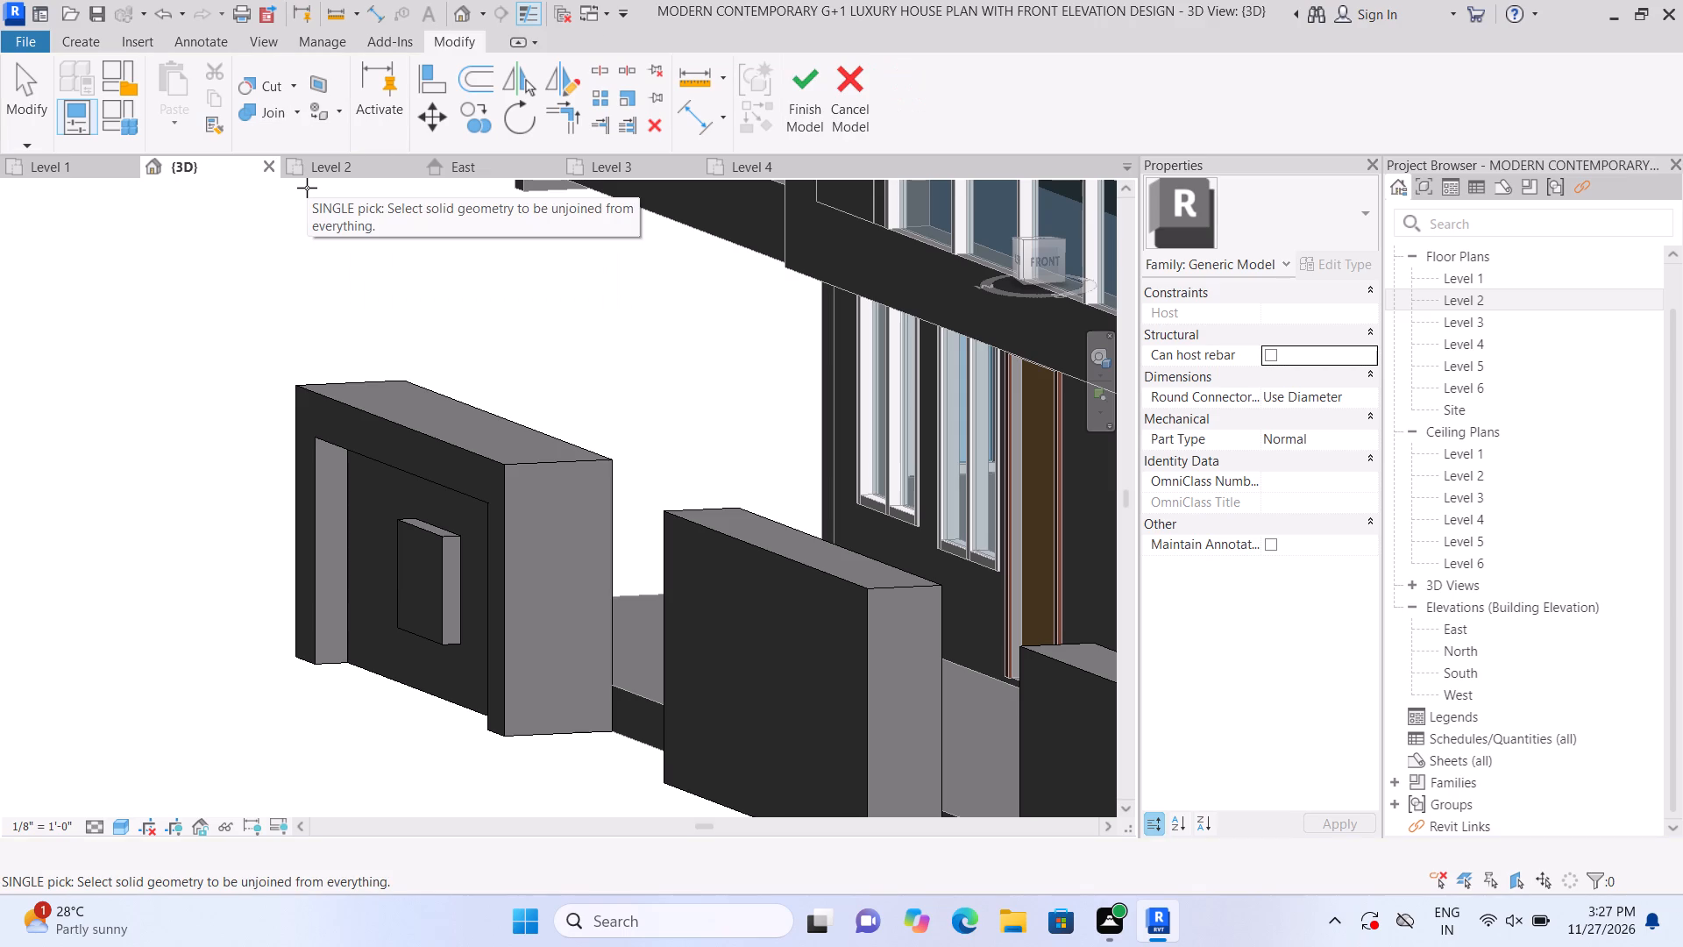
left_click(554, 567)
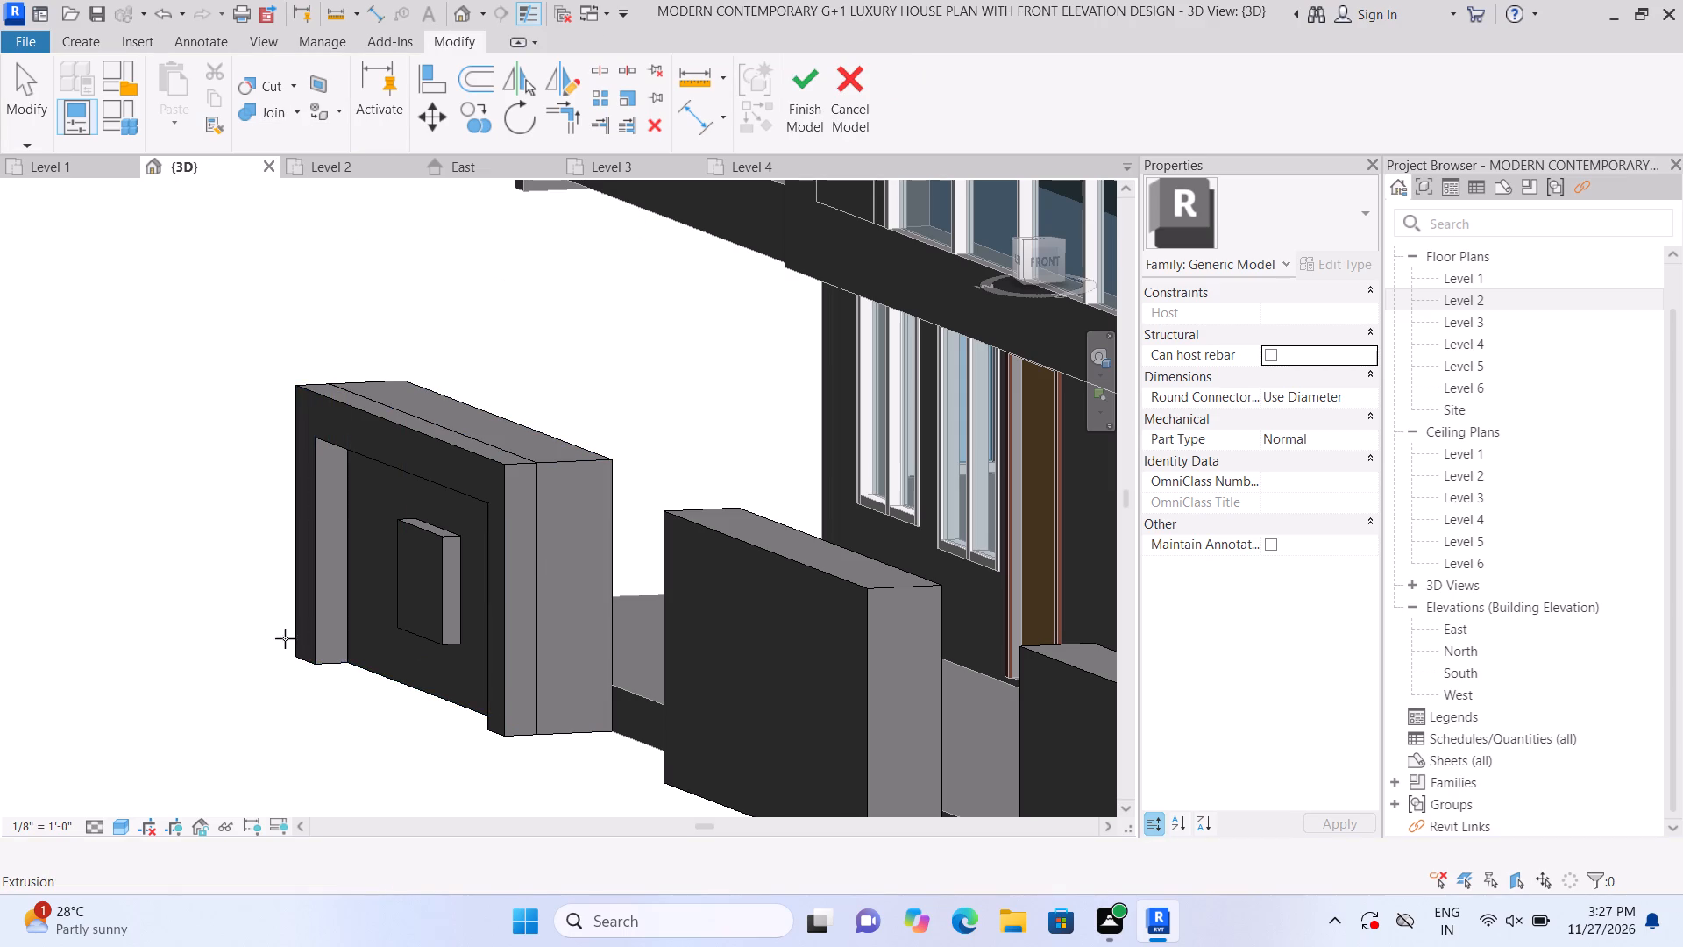
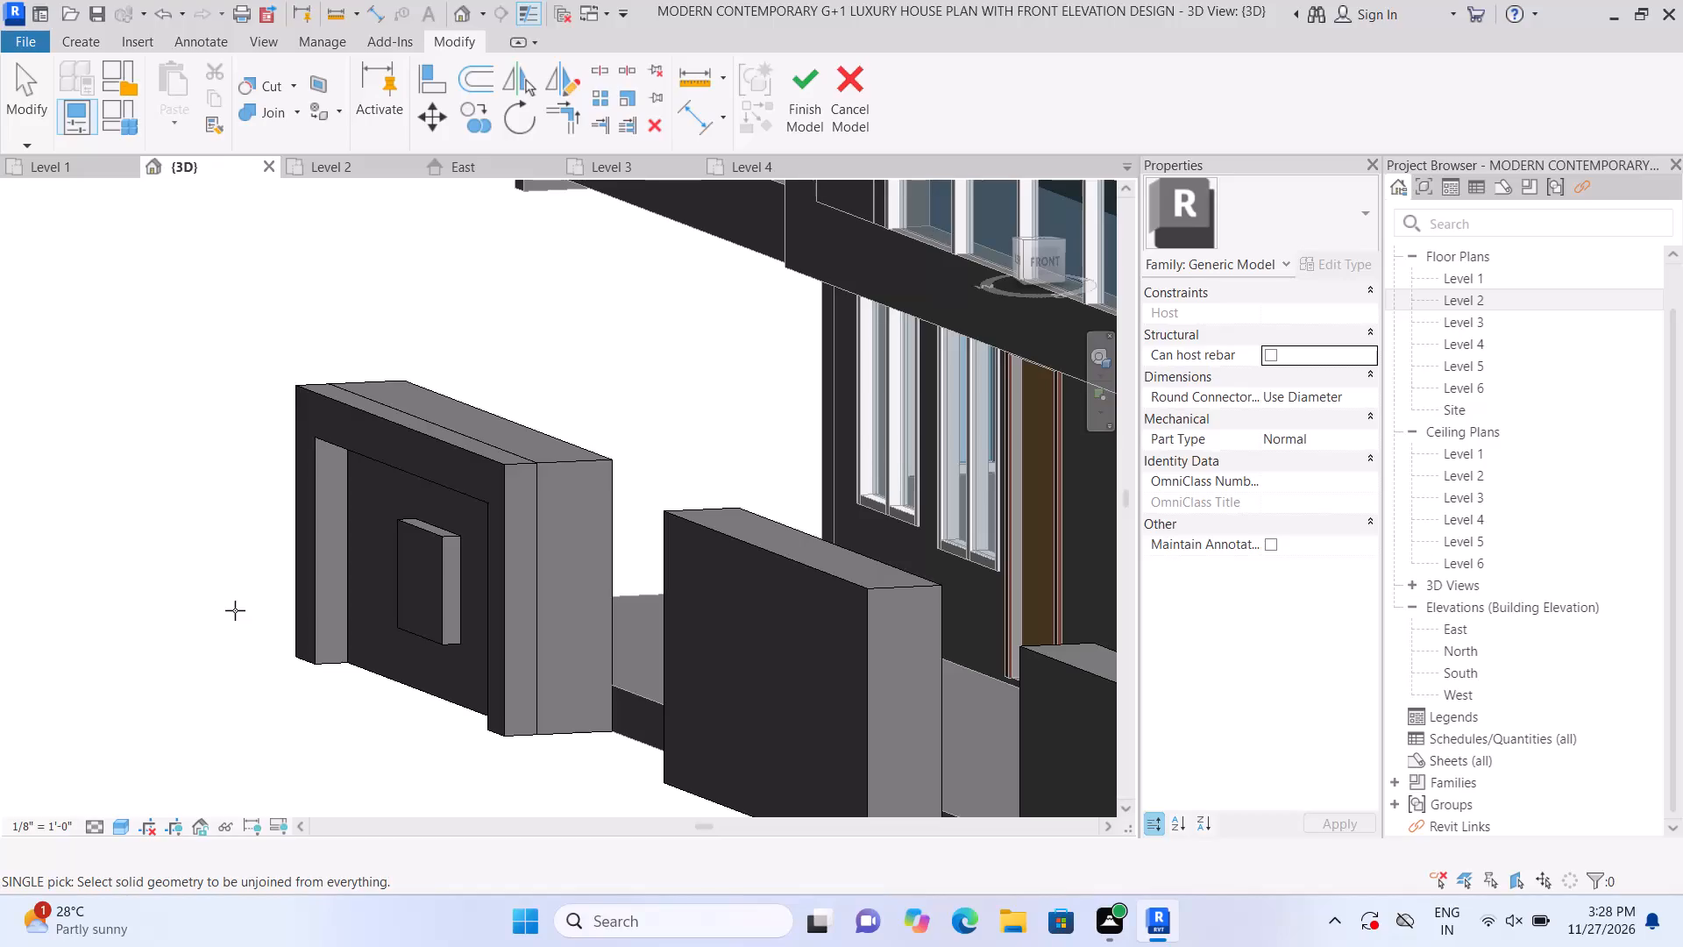
Start an extrusion on the framed wall block's end face and sketch a full-height rectangle about 5" wide beside the front frame.
scroll(234, 624, "down", 3)
scroll(239, 659, "up", 1)
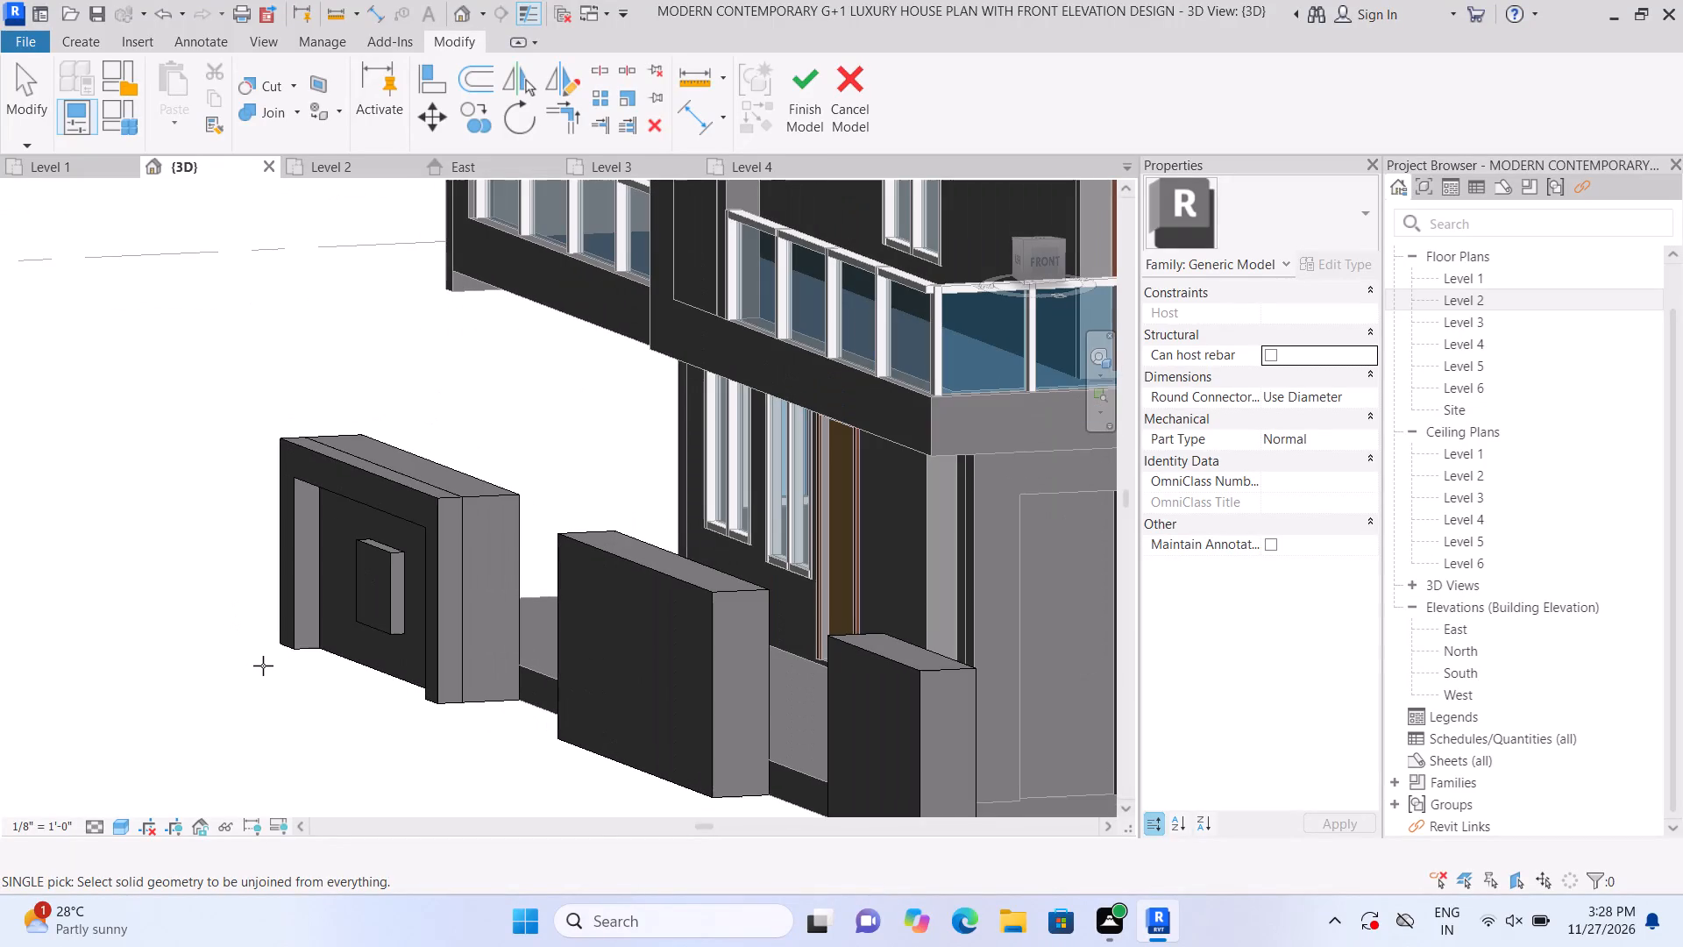
middle_click_drag(266, 668, 280, 667)
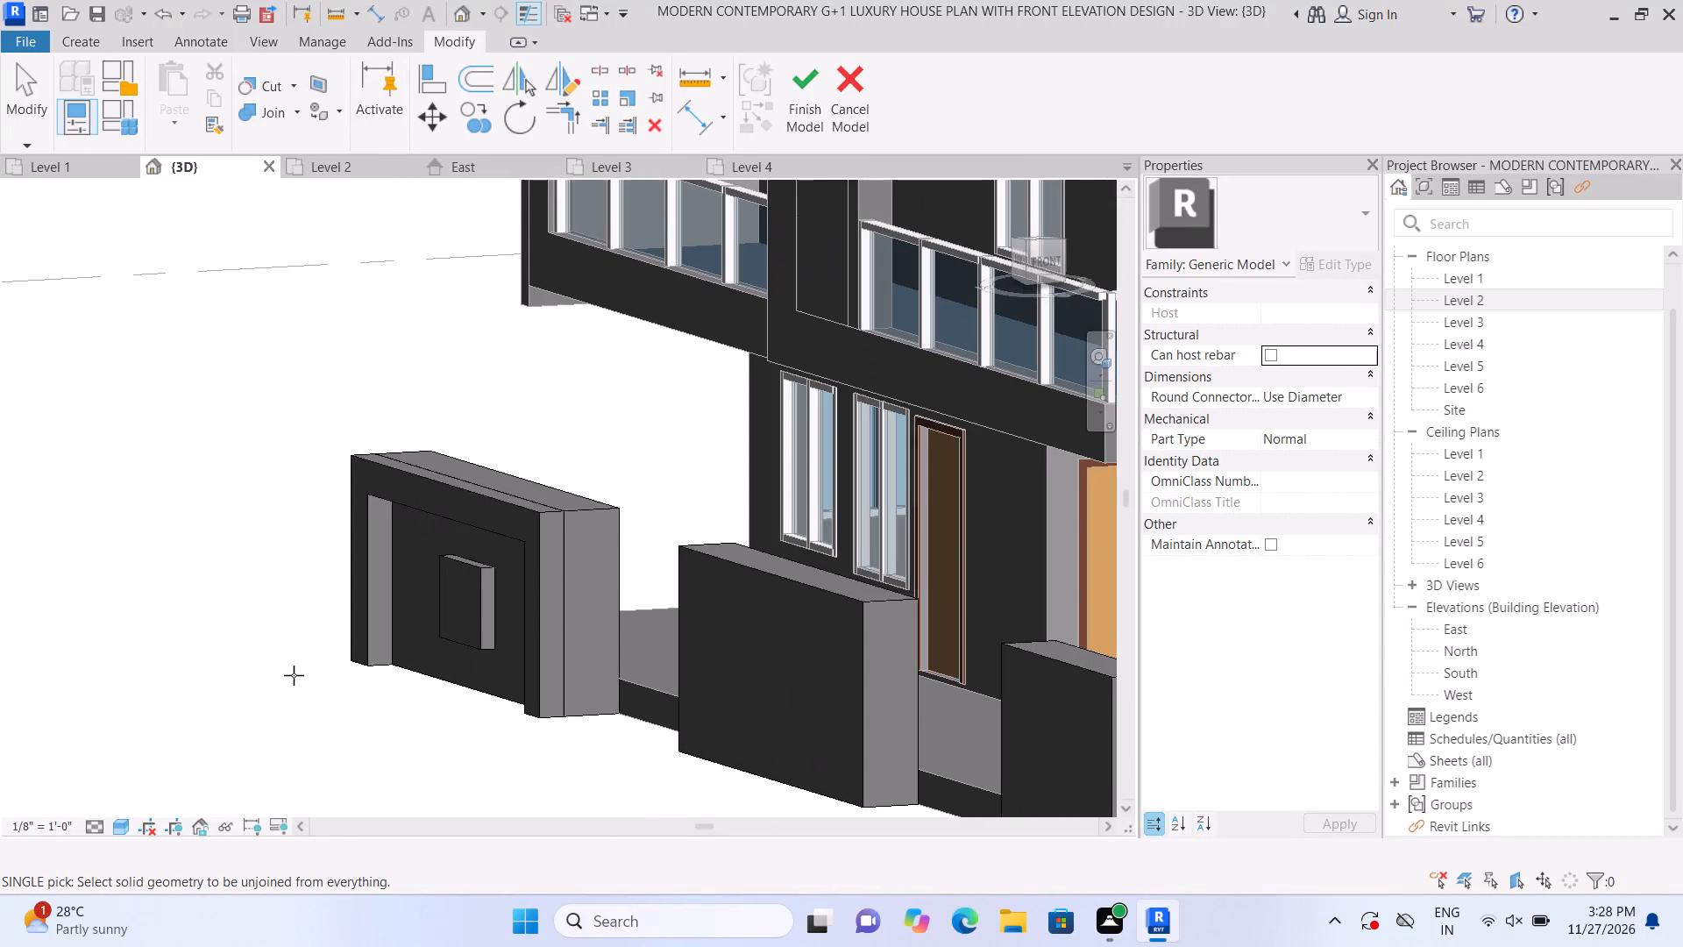
middle_click_drag(256, 681, 222, 685)
scroll(254, 682, "up", 1)
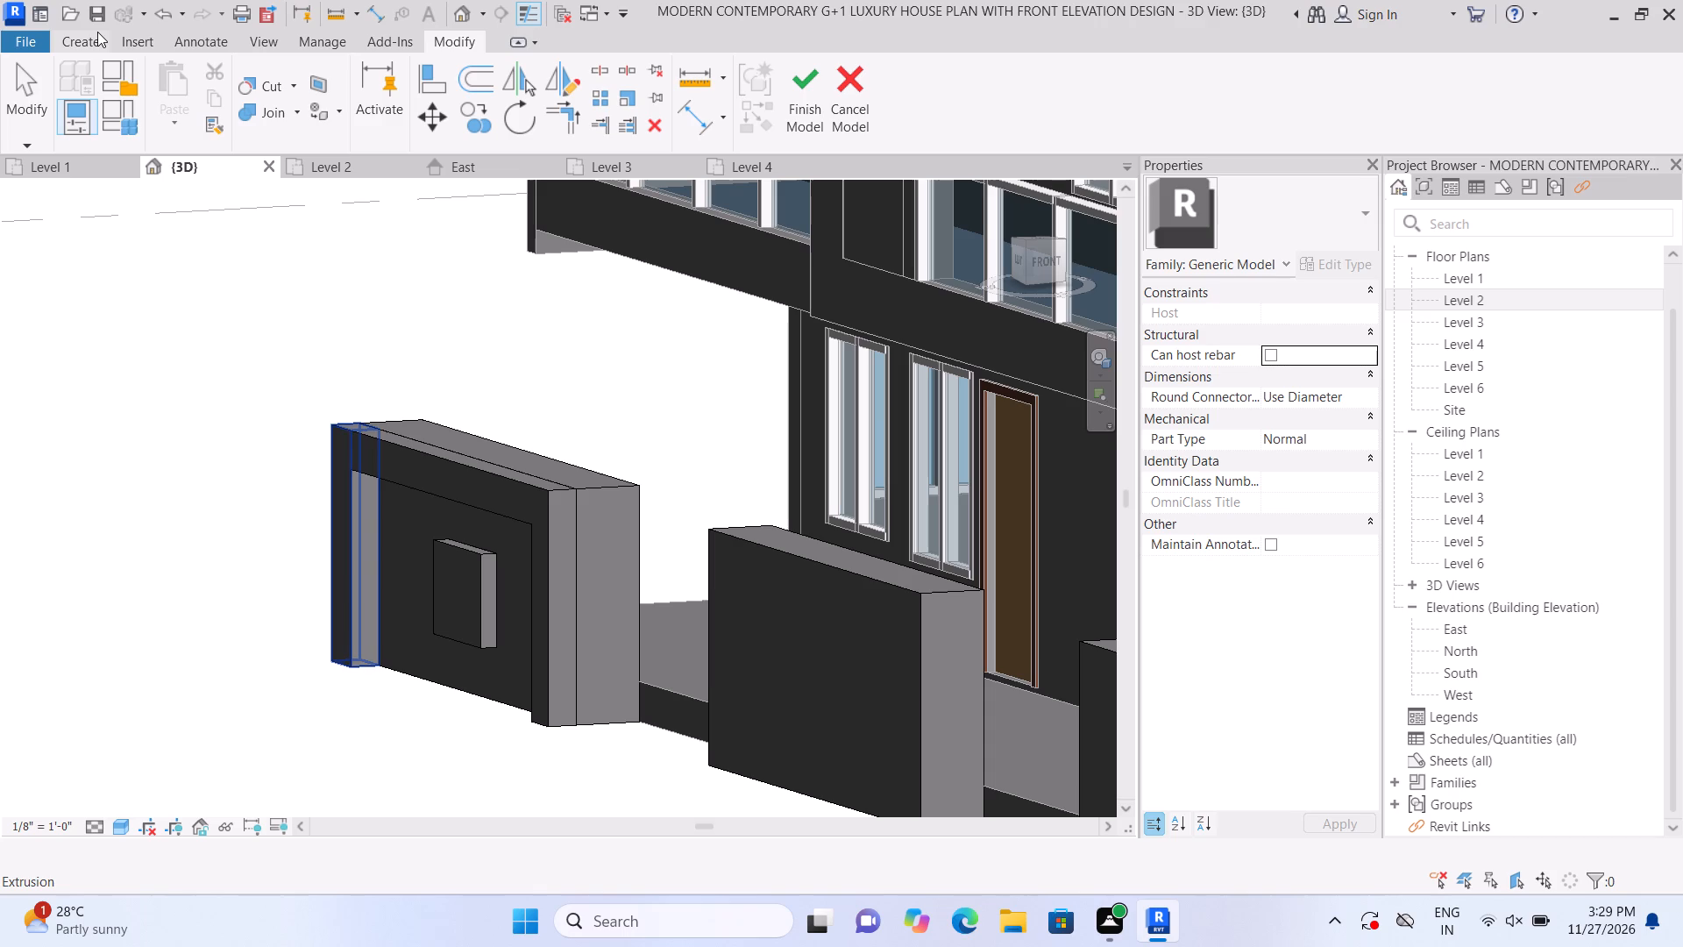
scroll(218, 151, "up", 1)
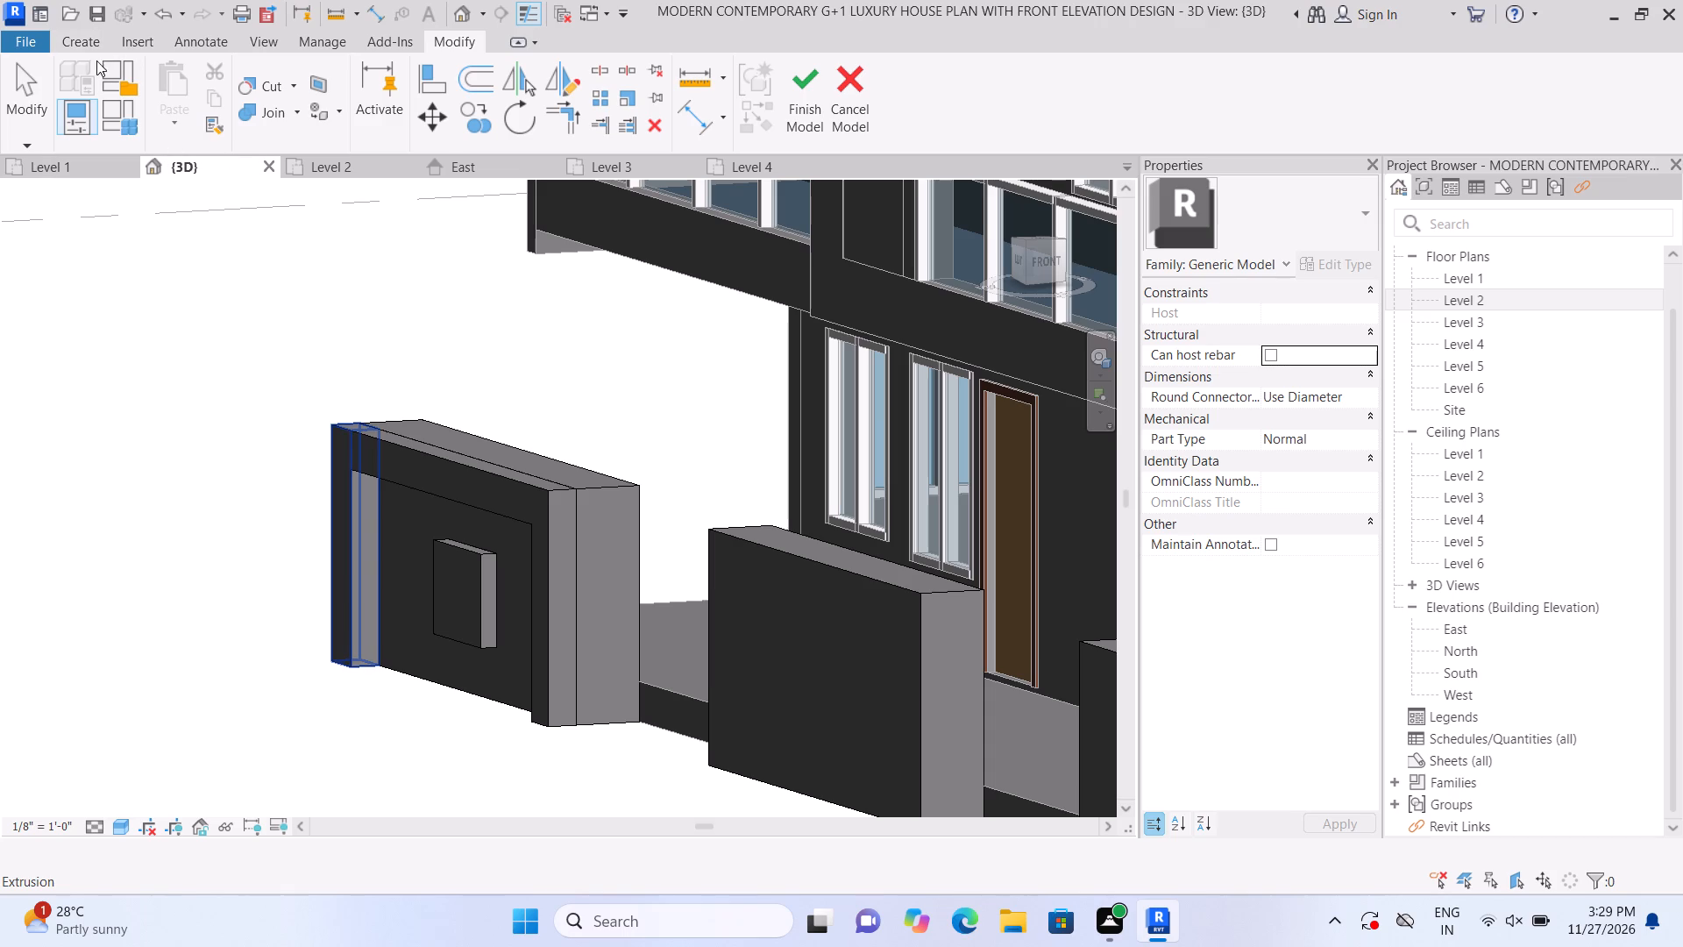
left_click(87, 44)
left_click_drag(174, 81, 182, 82)
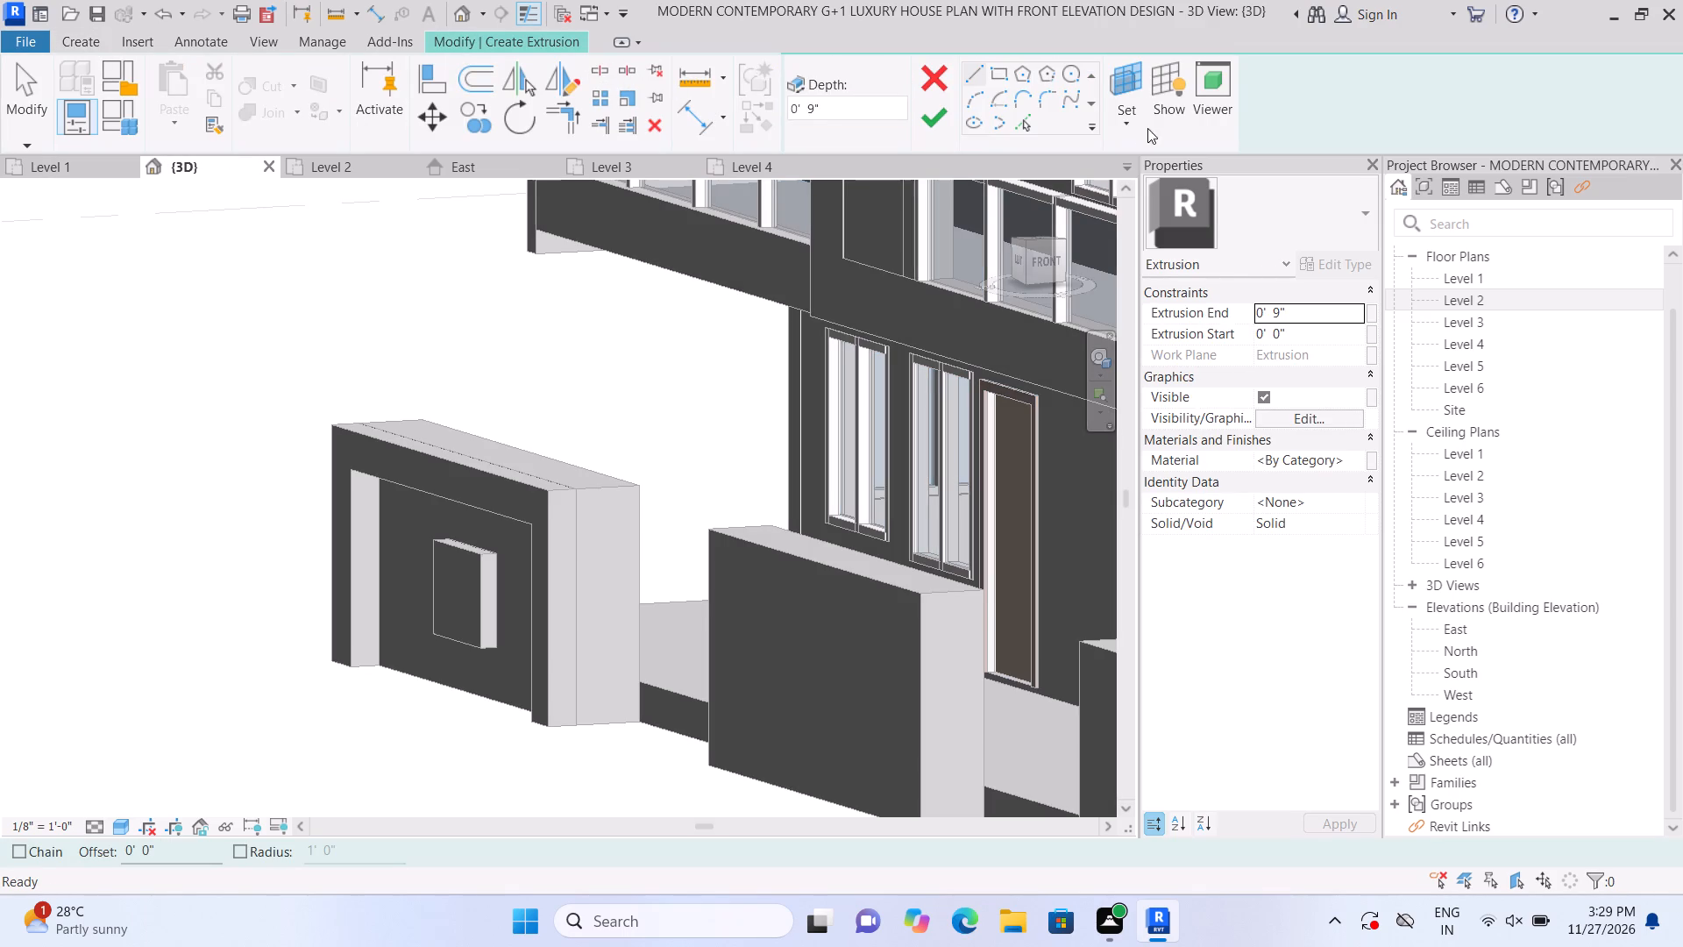
left_click(1121, 125)
left_click(1134, 192)
scroll(785, 489, "up", 1)
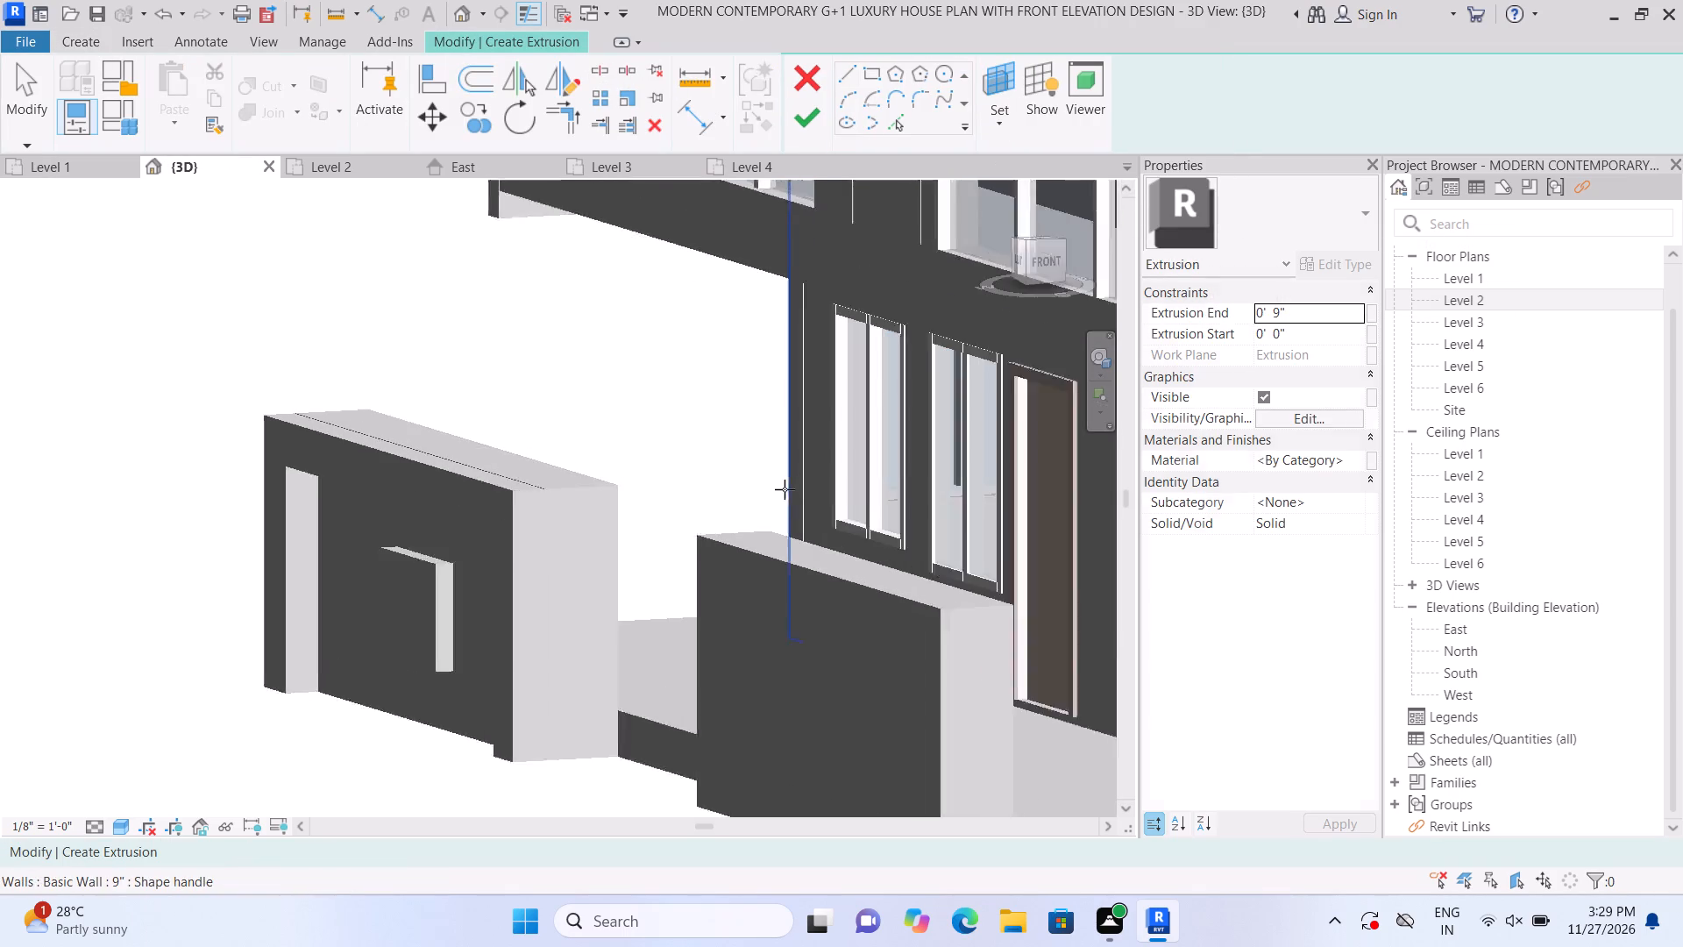
scroll(785, 489, "up", 2)
left_click(535, 518)
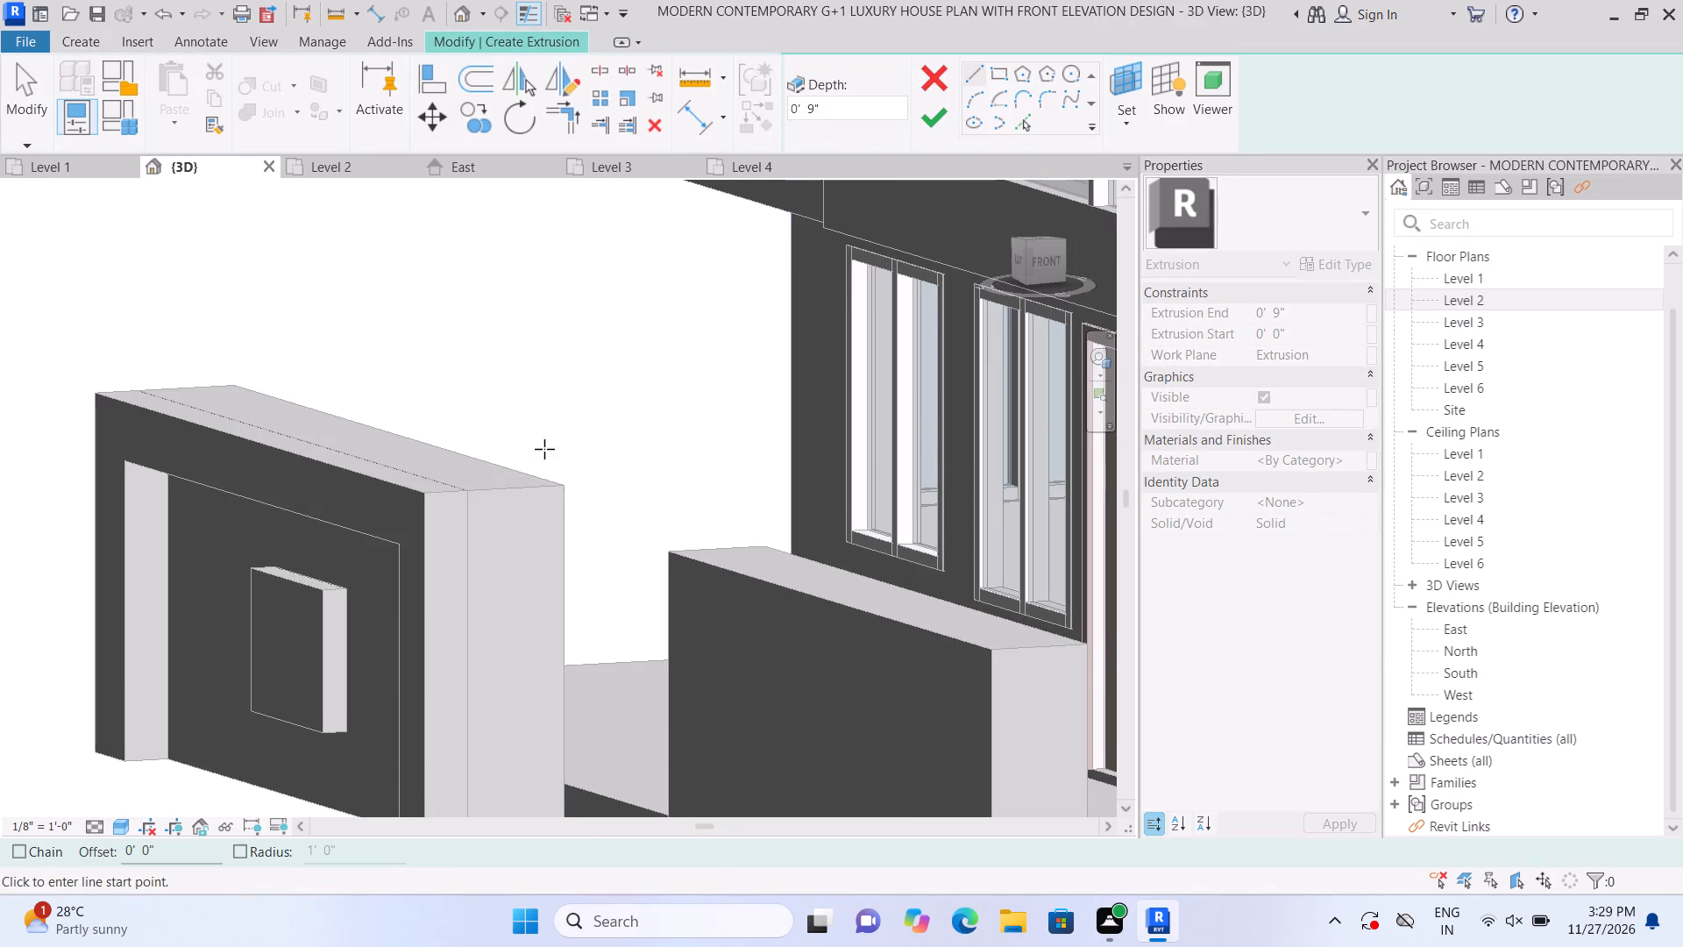
scroll(548, 437, "down", 2)
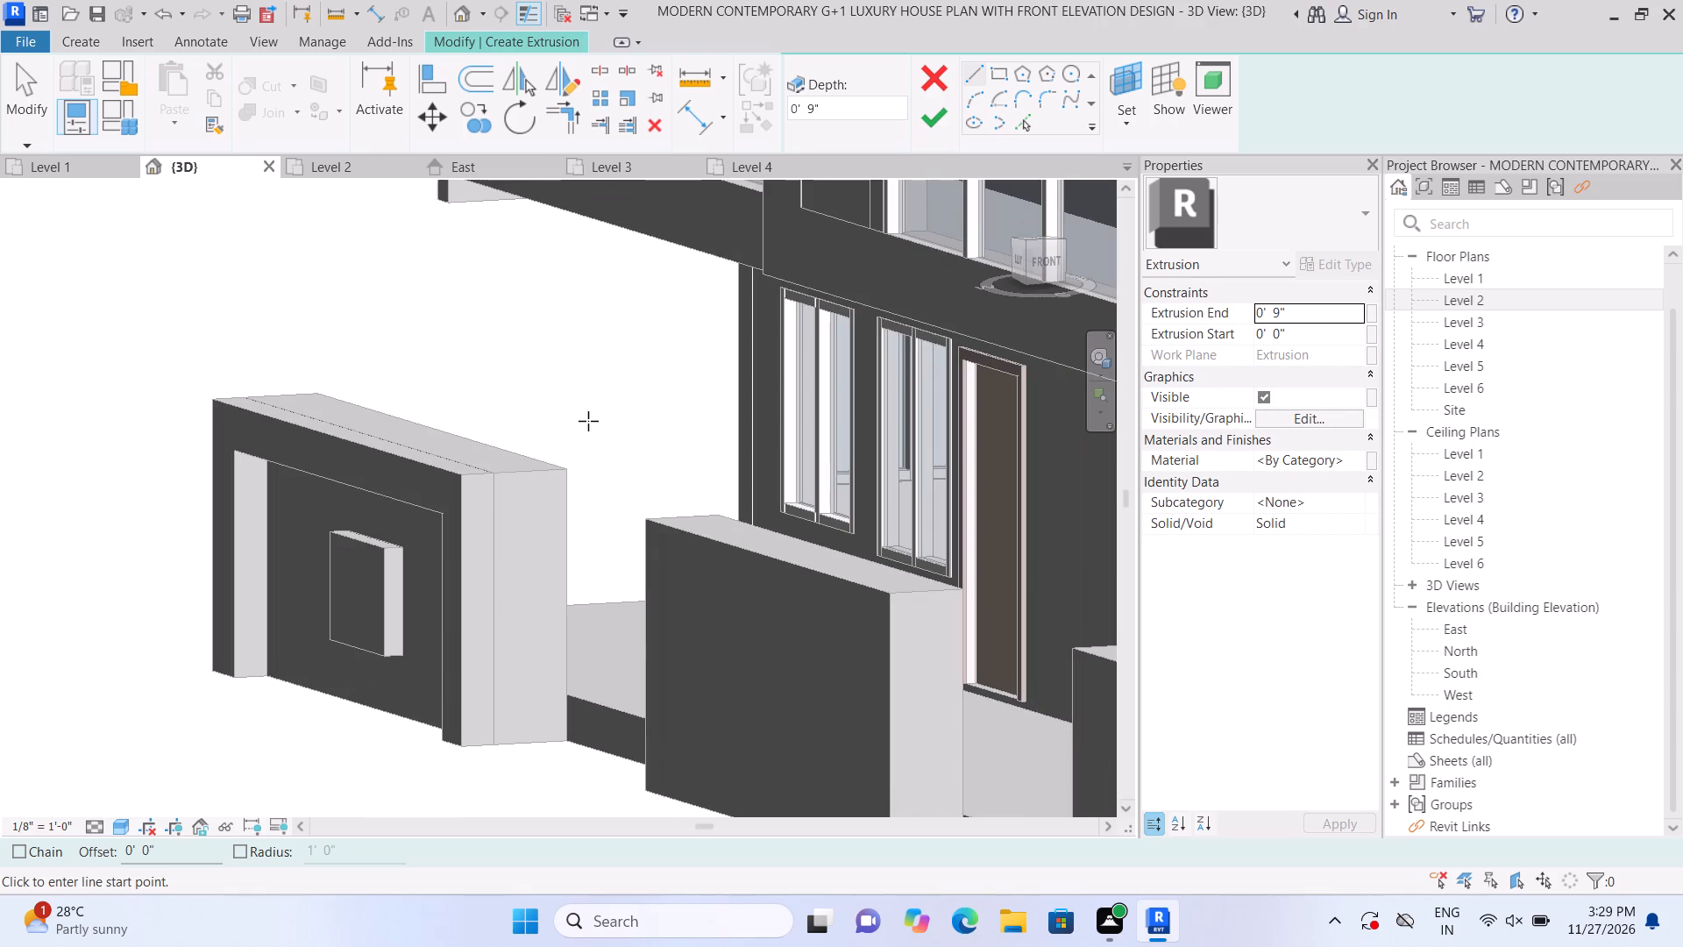
left_click(488, 473)
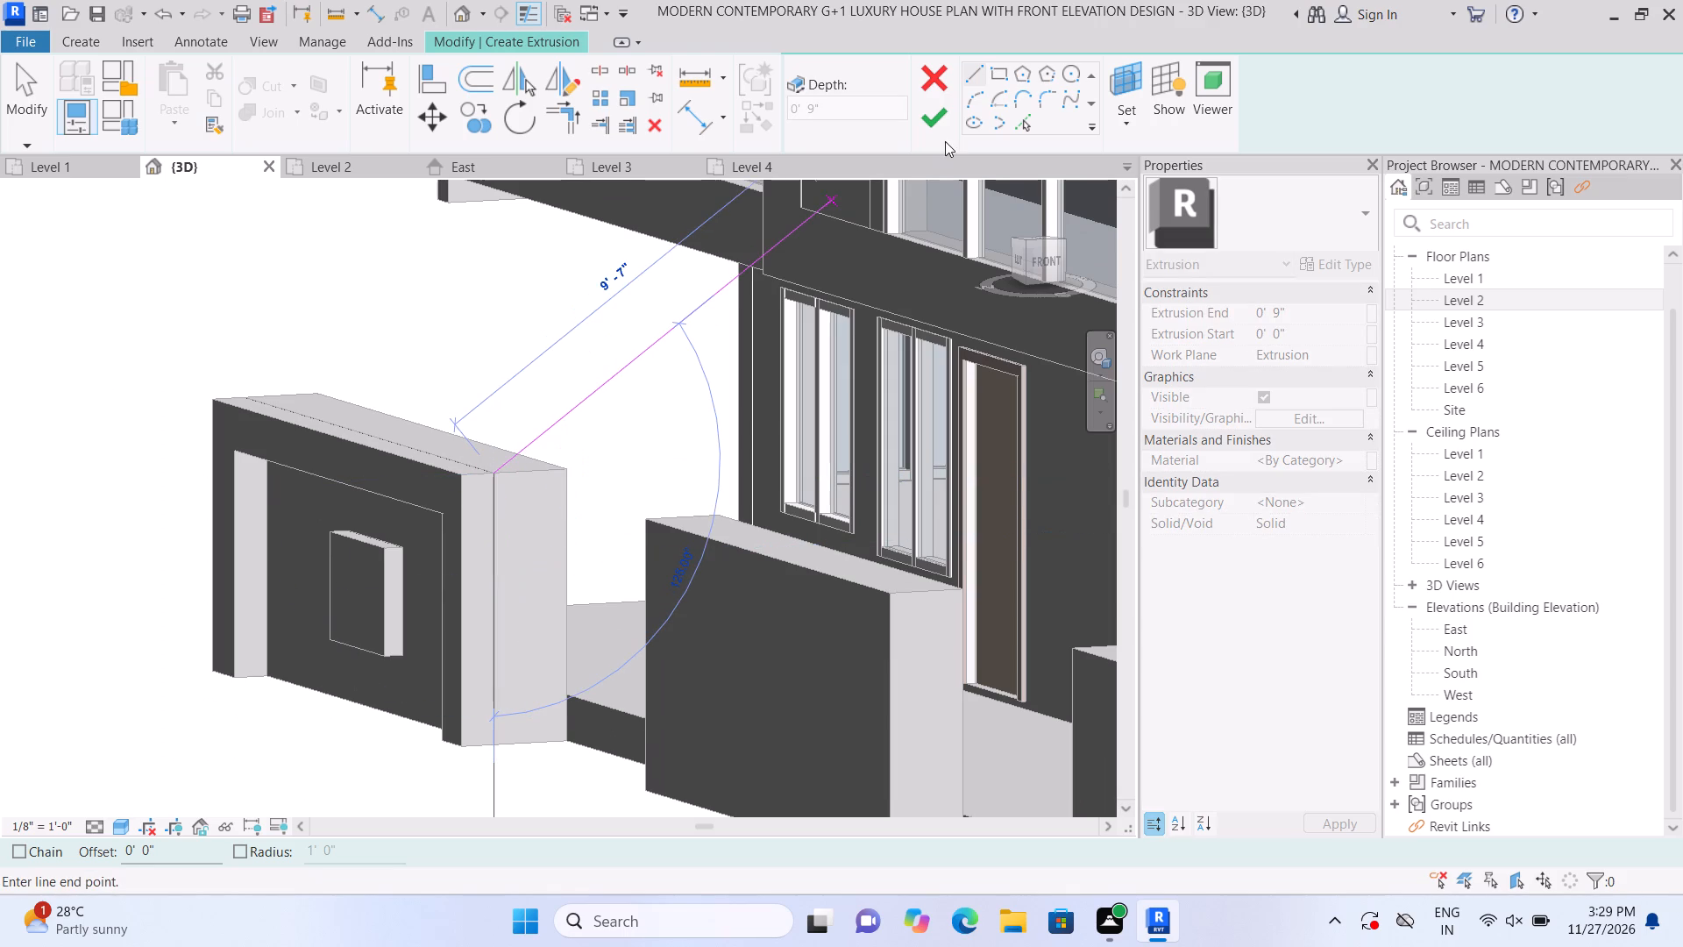
left_click(1003, 73)
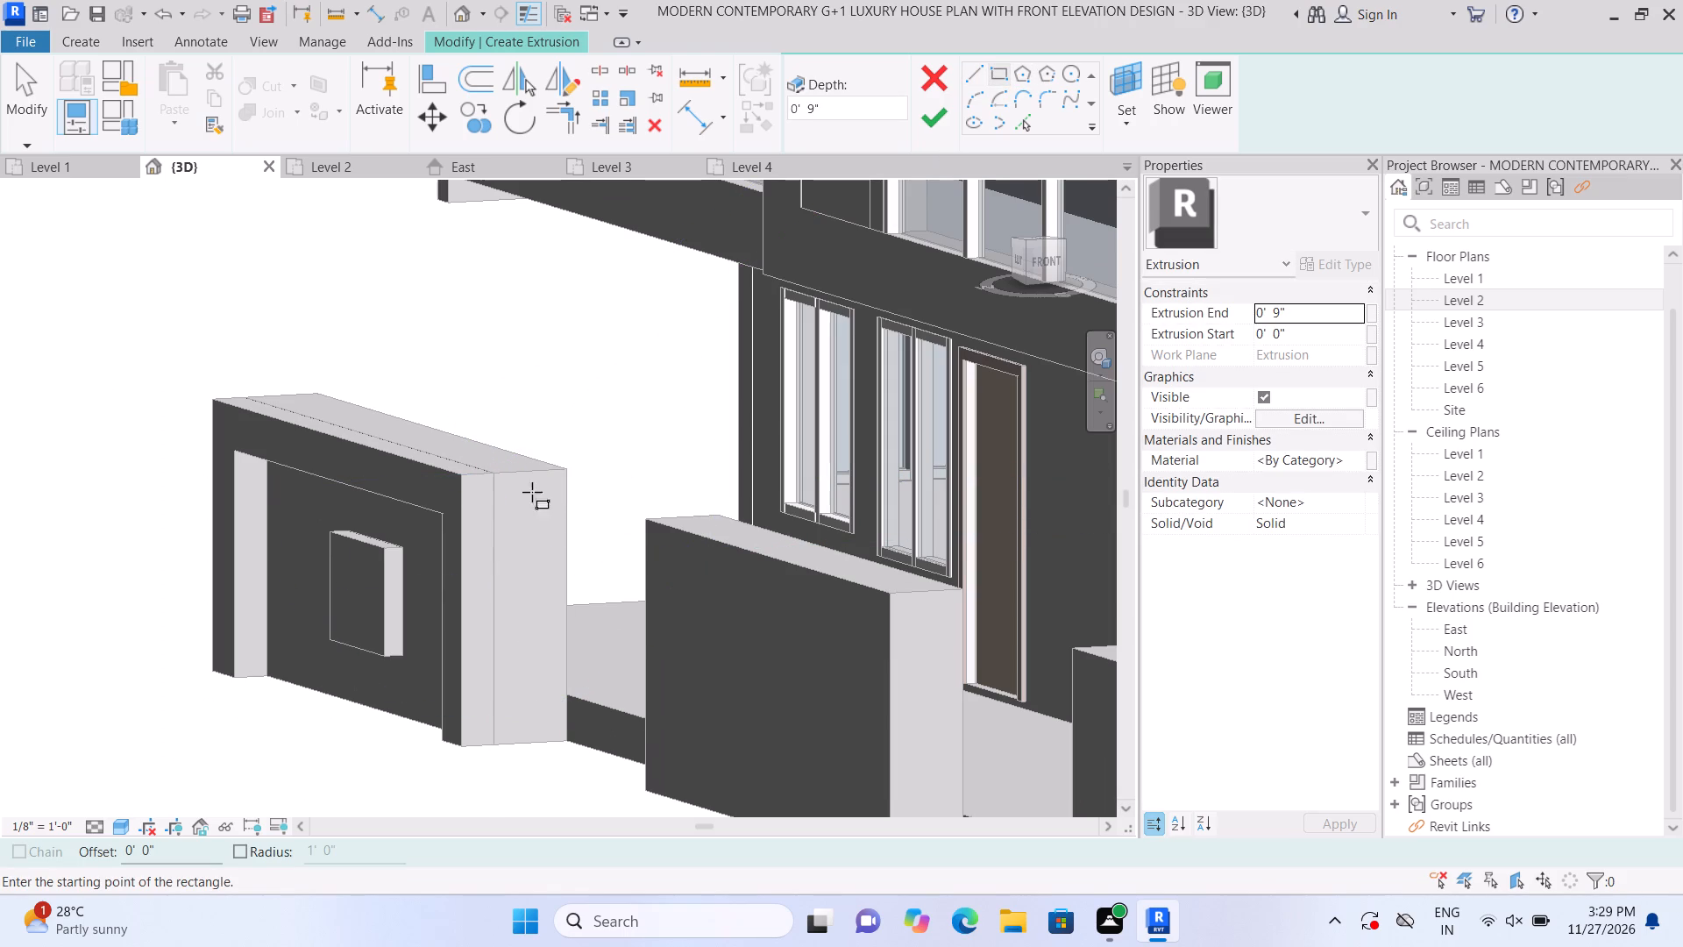
left_click(492, 477)
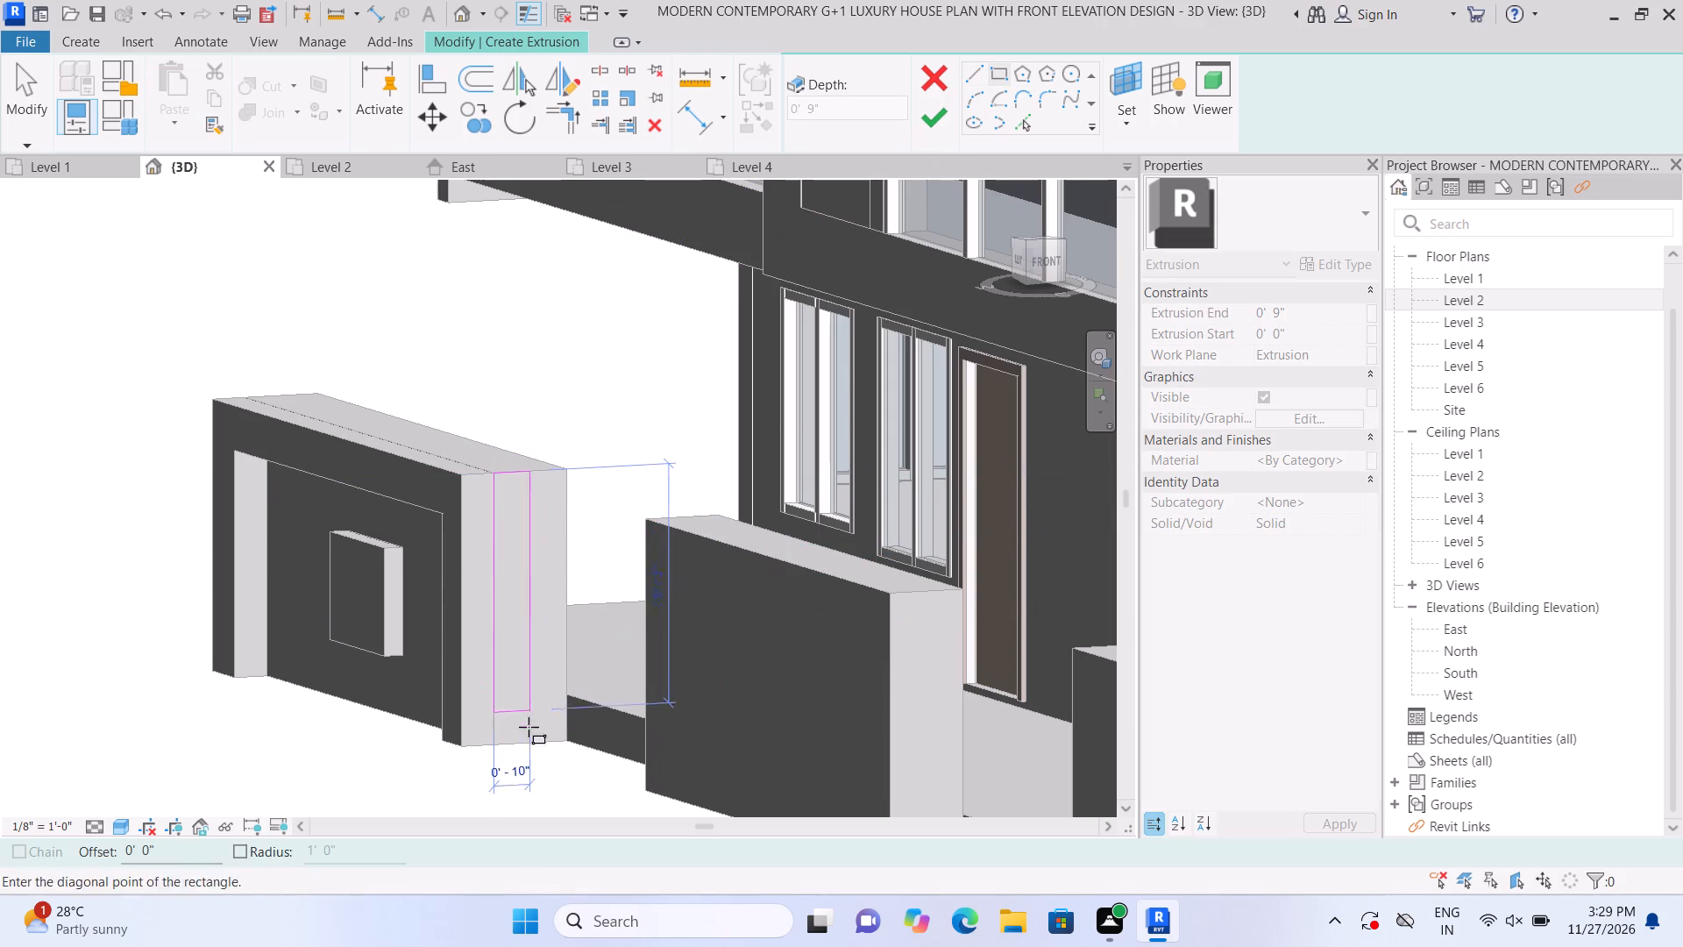
left_click(512, 747)
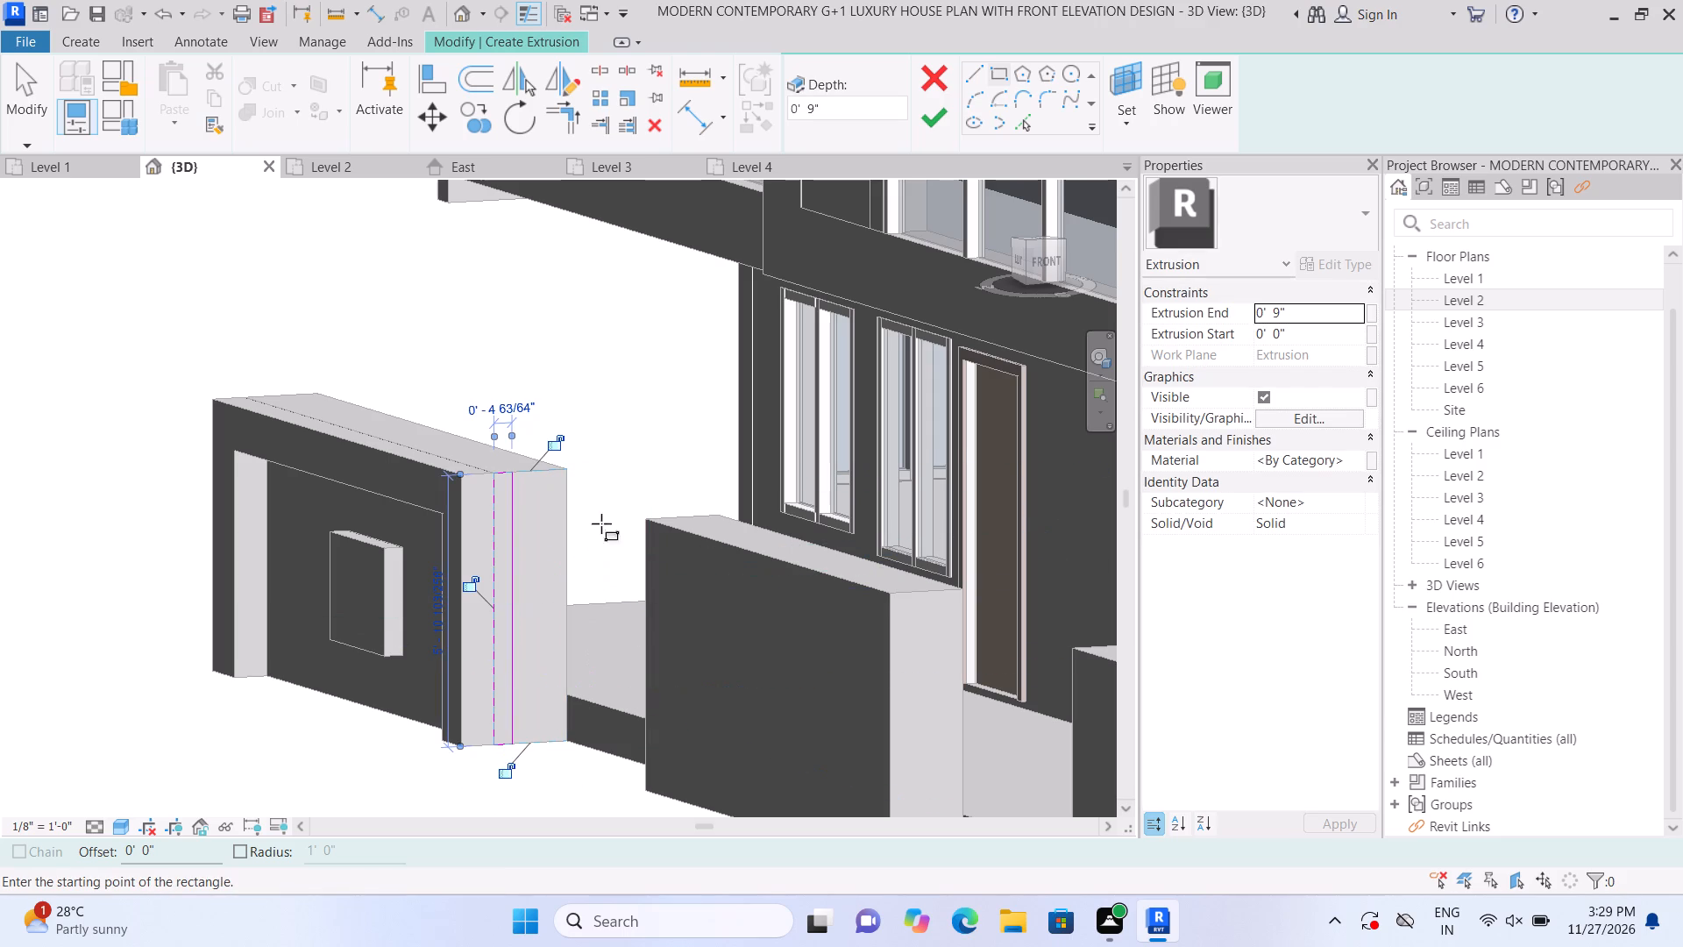
Set the extrusion end to 4" and finish the strip on the wall block's end face.
left_click(1308, 307)
key("BackSpace")
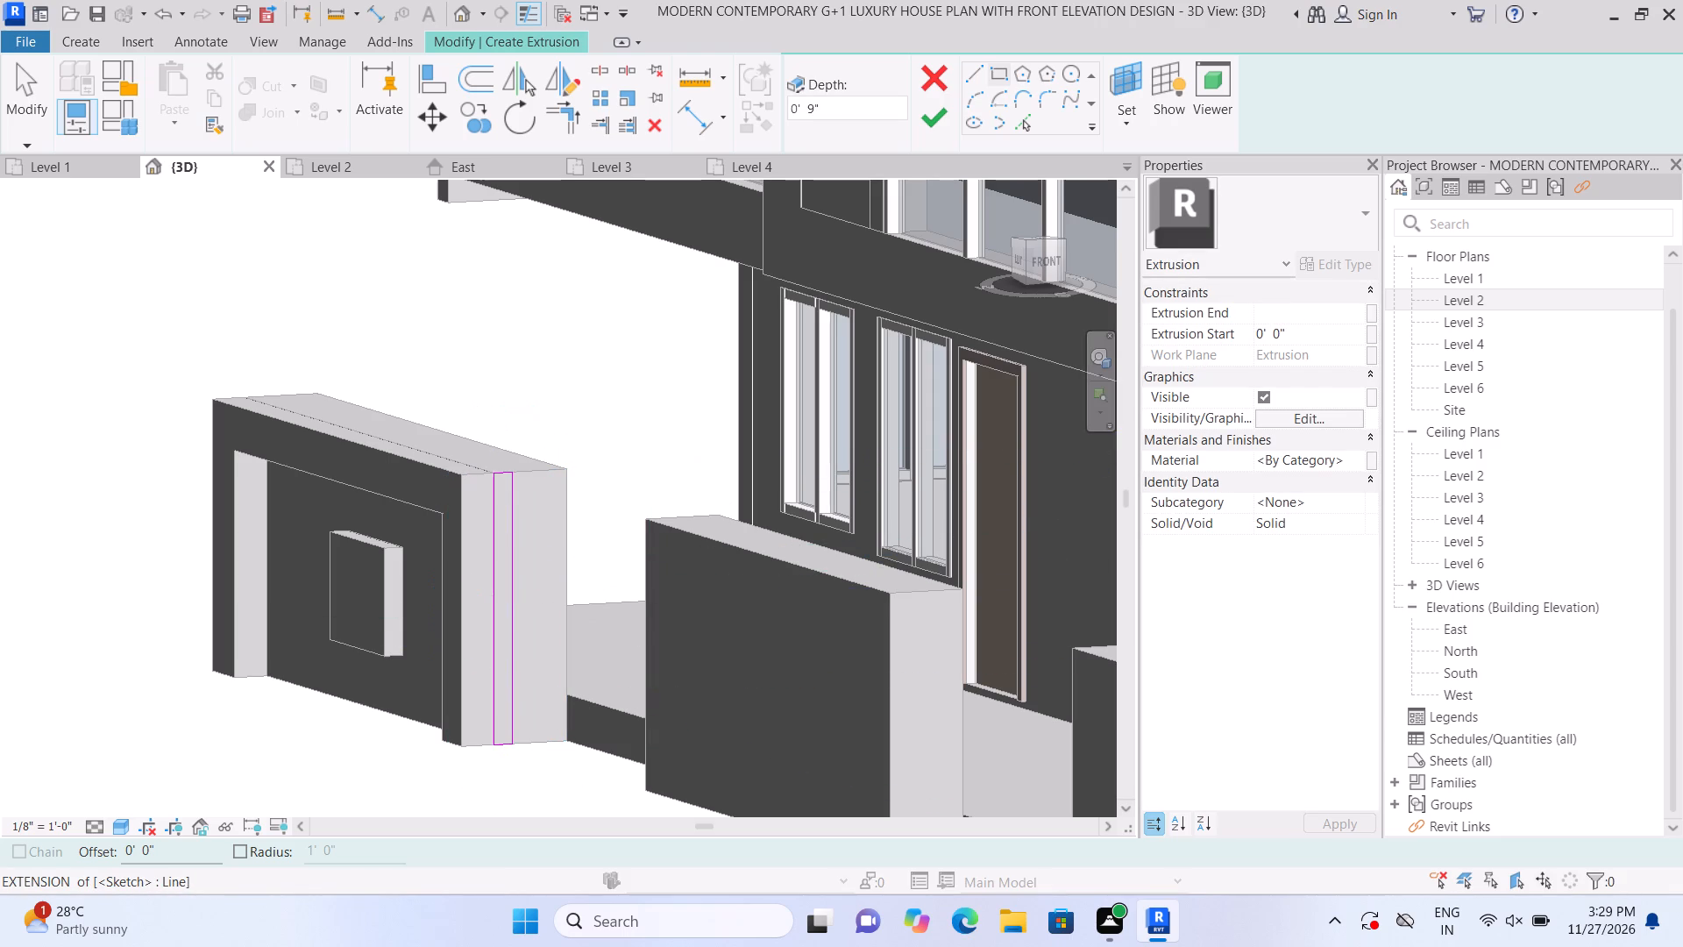
type("4\"")
key("Return")
left_click(952, 123)
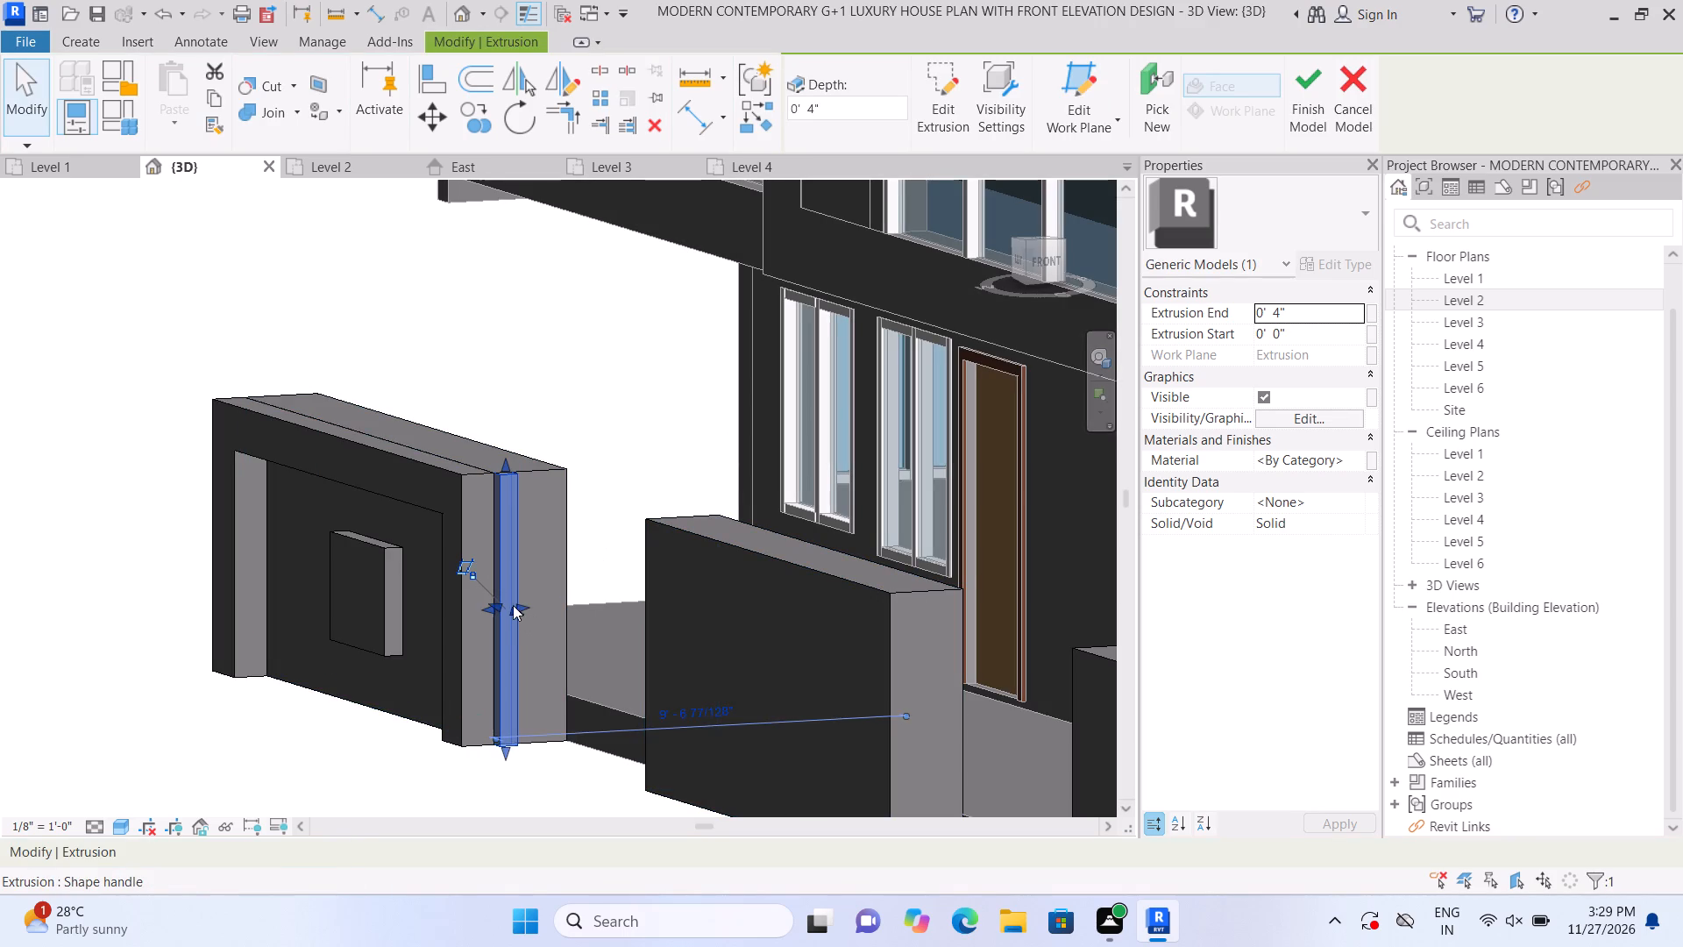
Stretch the new strip outward from the wall block's end face to a depth of 2' 0".
left_click_drag(513, 605, 536, 616)
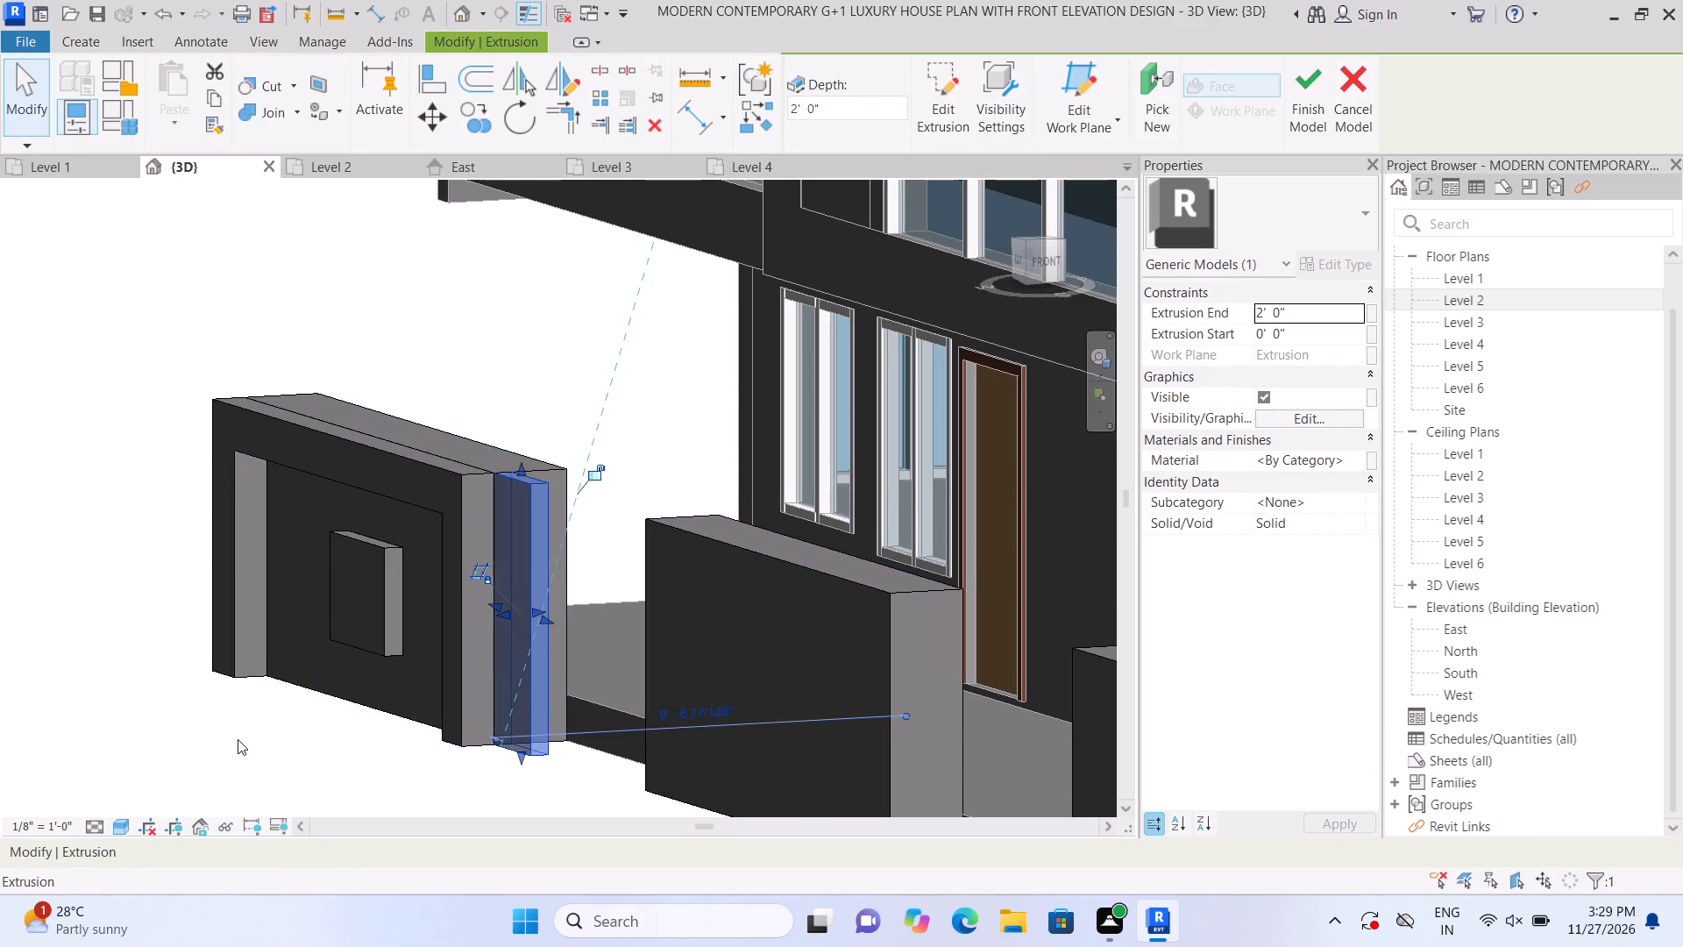
left_click(237, 739)
Examine the projecting end strip of the boundary wall against the house's front elevation from several angles.
scroll(313, 673, "down", 4)
scroll(366, 737, "up", 2)
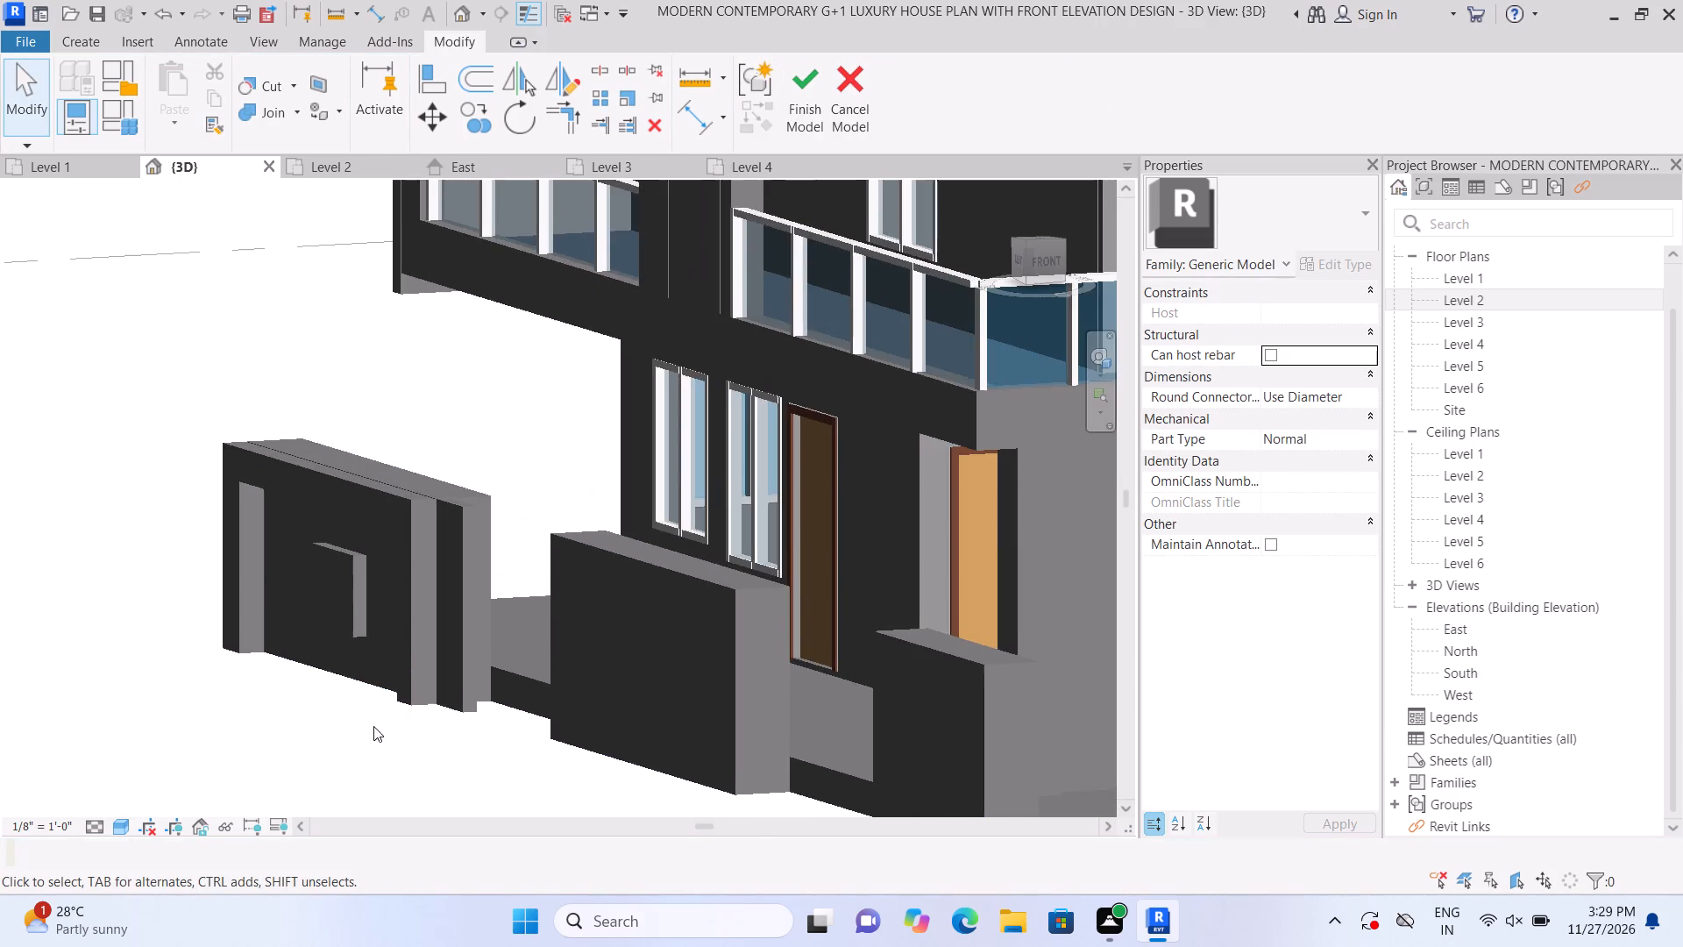
scroll(408, 700, "up", 1)
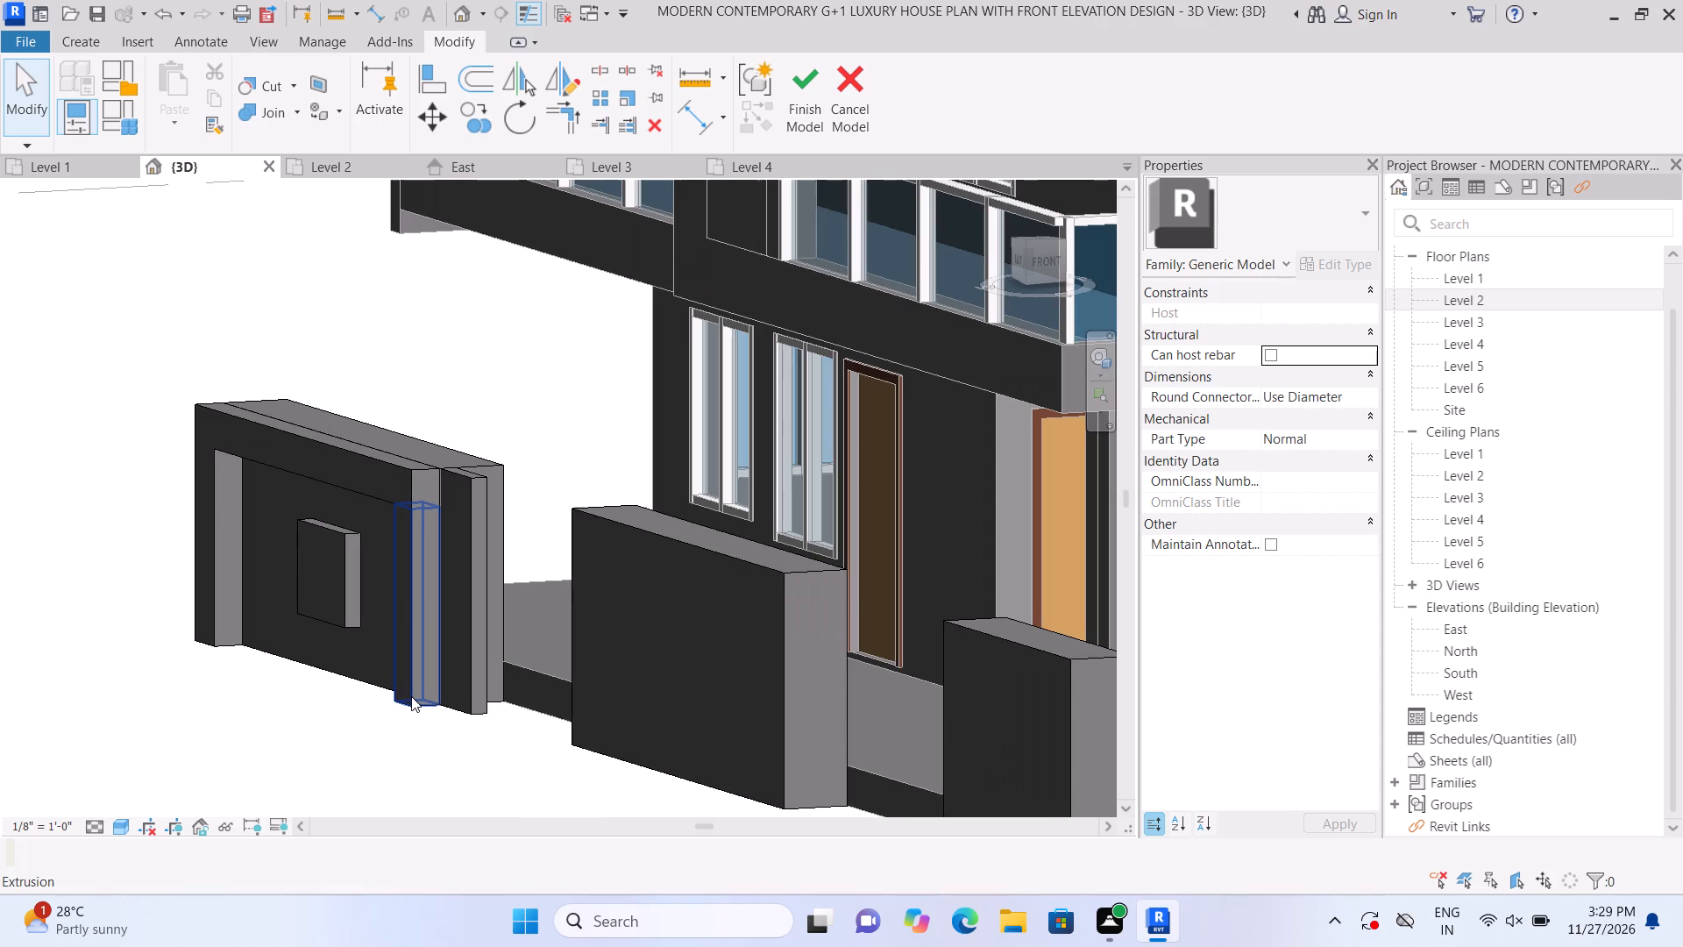
scroll(501, 648, "up", 3)
scroll(520, 609, "down", 3)
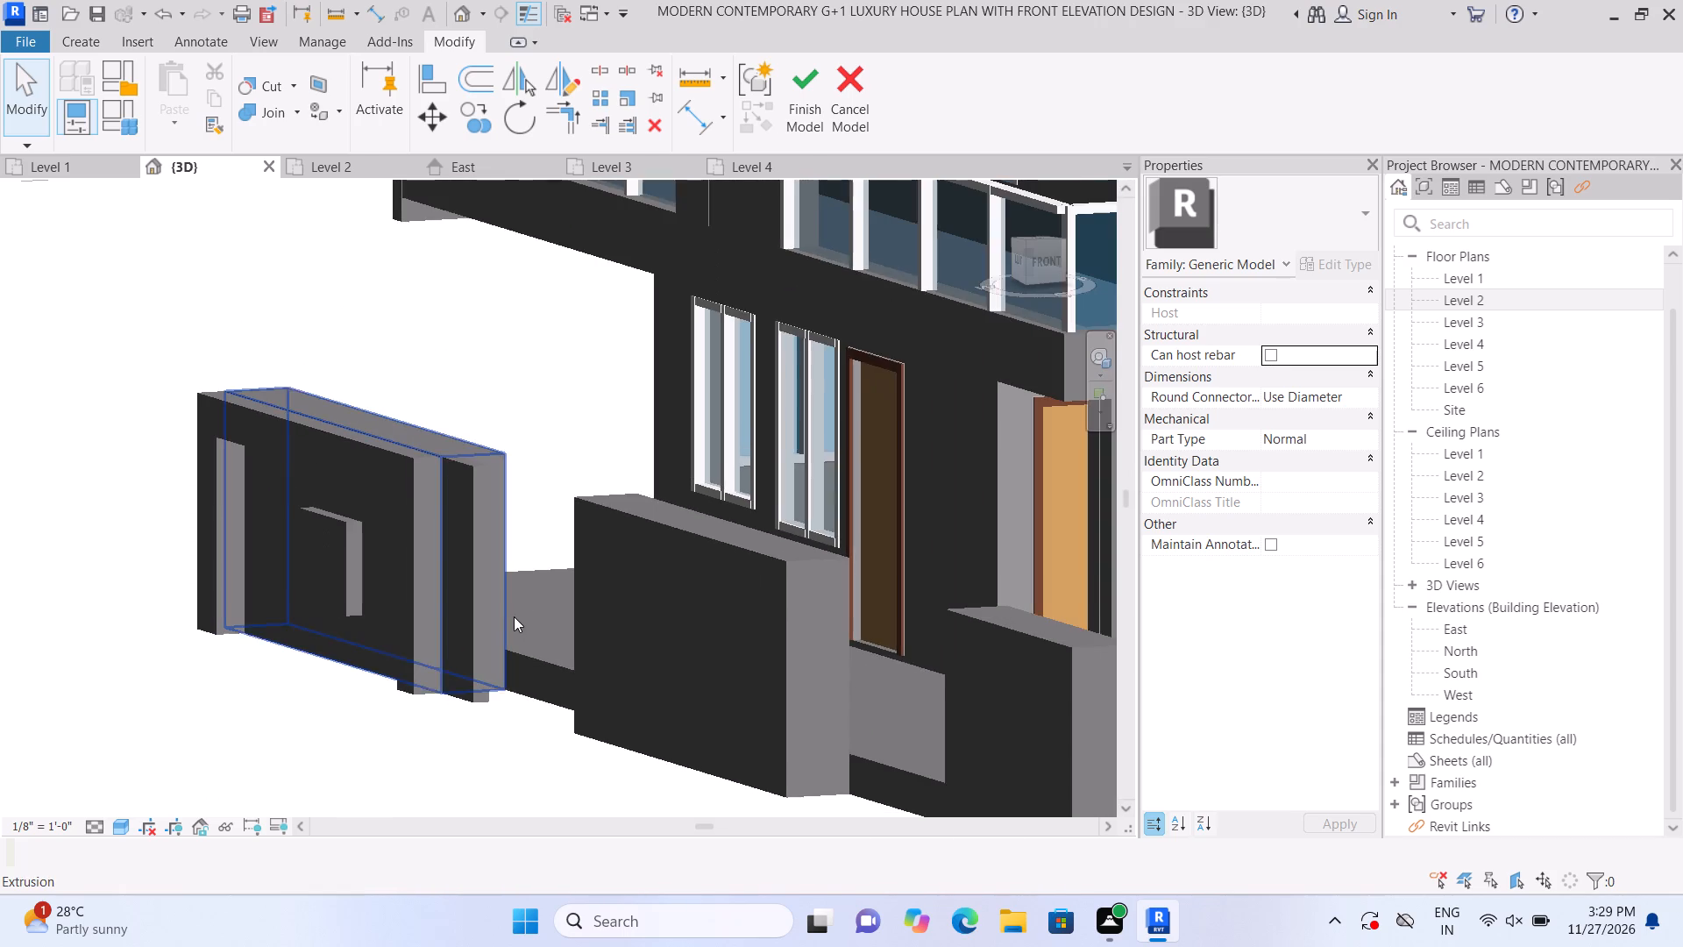
middle_click_drag(158, 642, 275, 622)
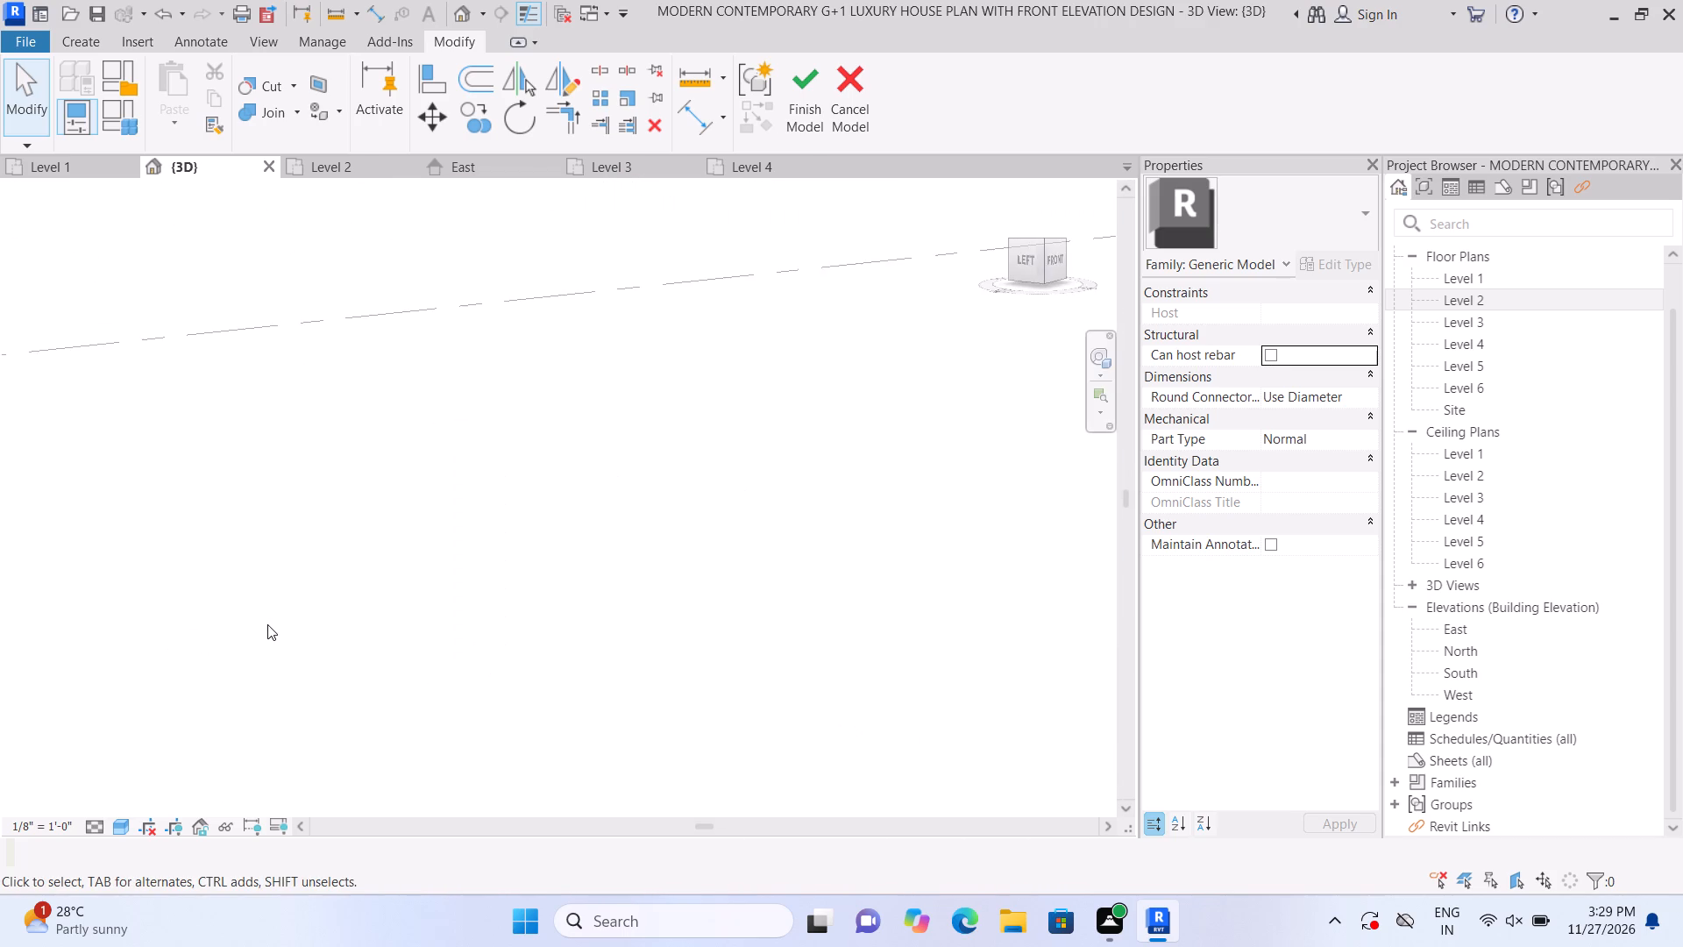
scroll(267, 624, "down", 10)
middle_click_drag(415, 742, 502, 737, "shift")
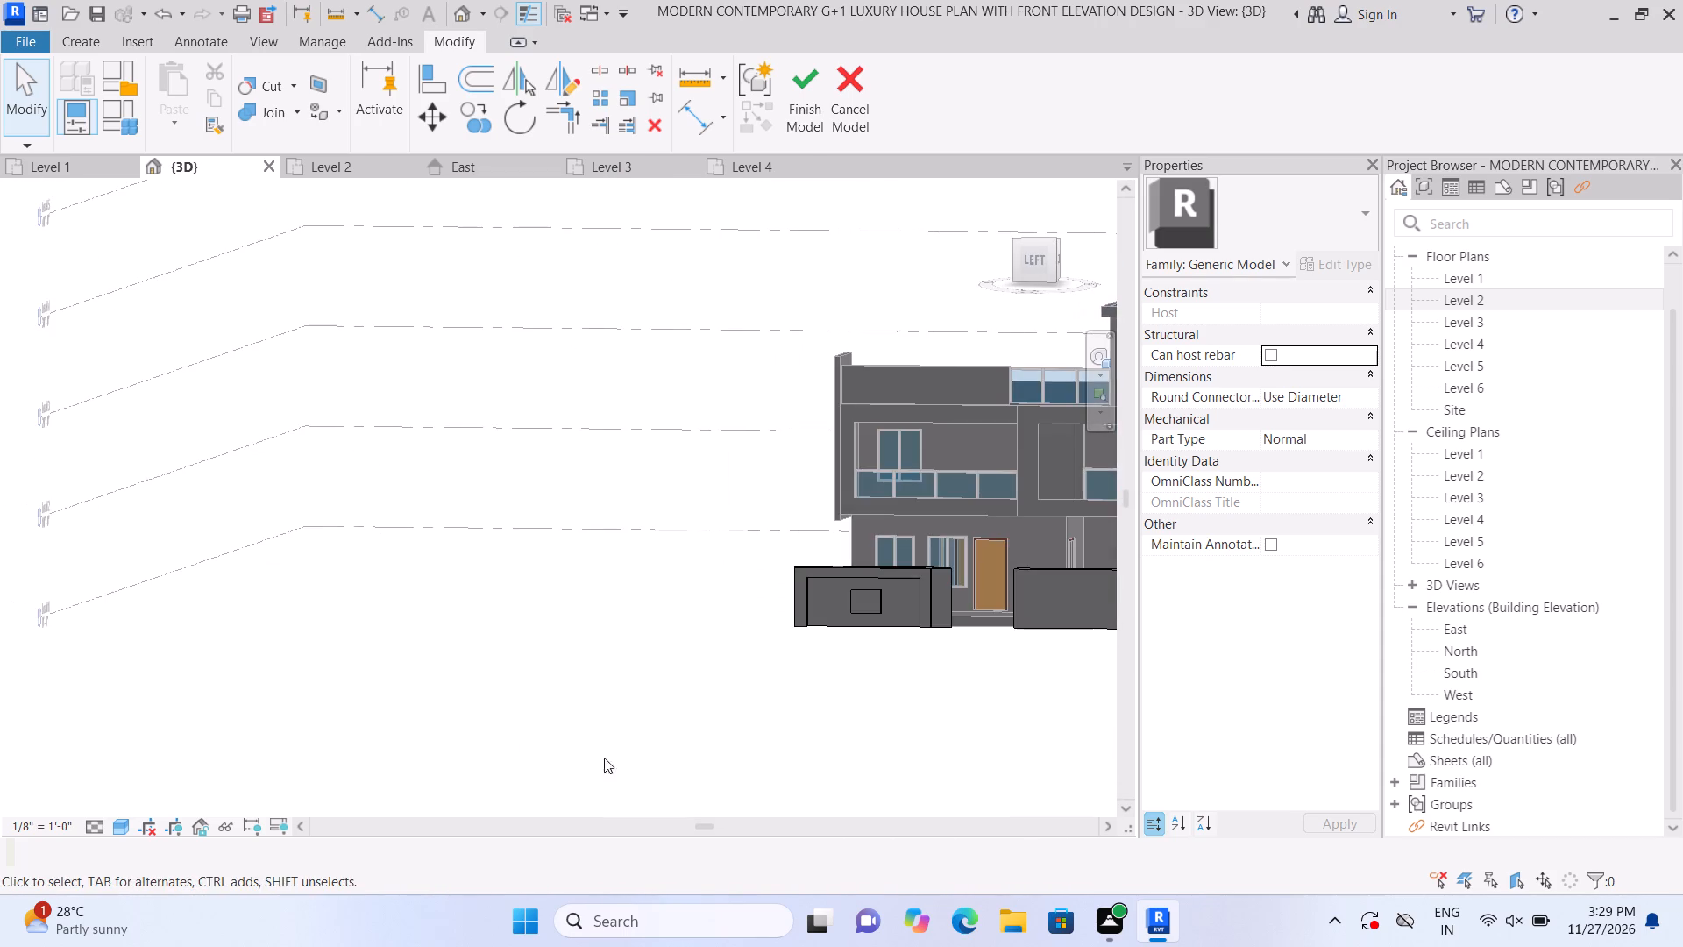
middle_click_drag(636, 738, 526, 750)
scroll(672, 774, "up", 1)
middle_click_drag(692, 763, 573, 756)
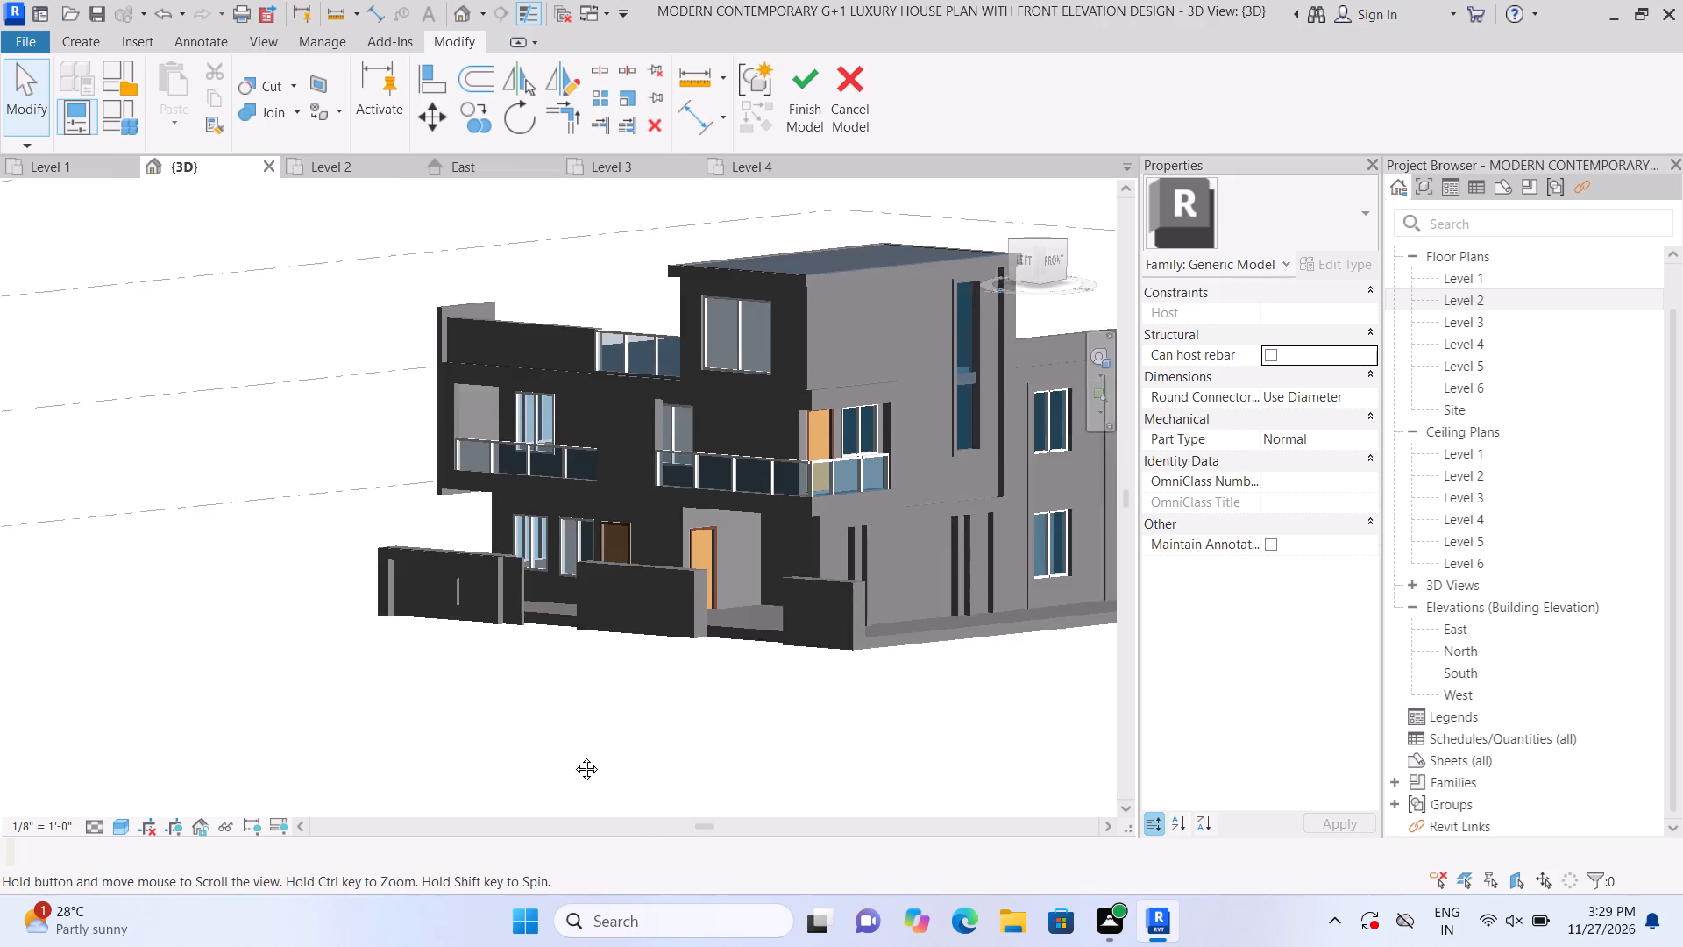
middle_click_drag(573, 756, 522, 753)
Lower the top of the projecting end strip slightly below the top of the framed wall block.
scroll(538, 761, "up", 3)
scroll(285, 583, "up", 3)
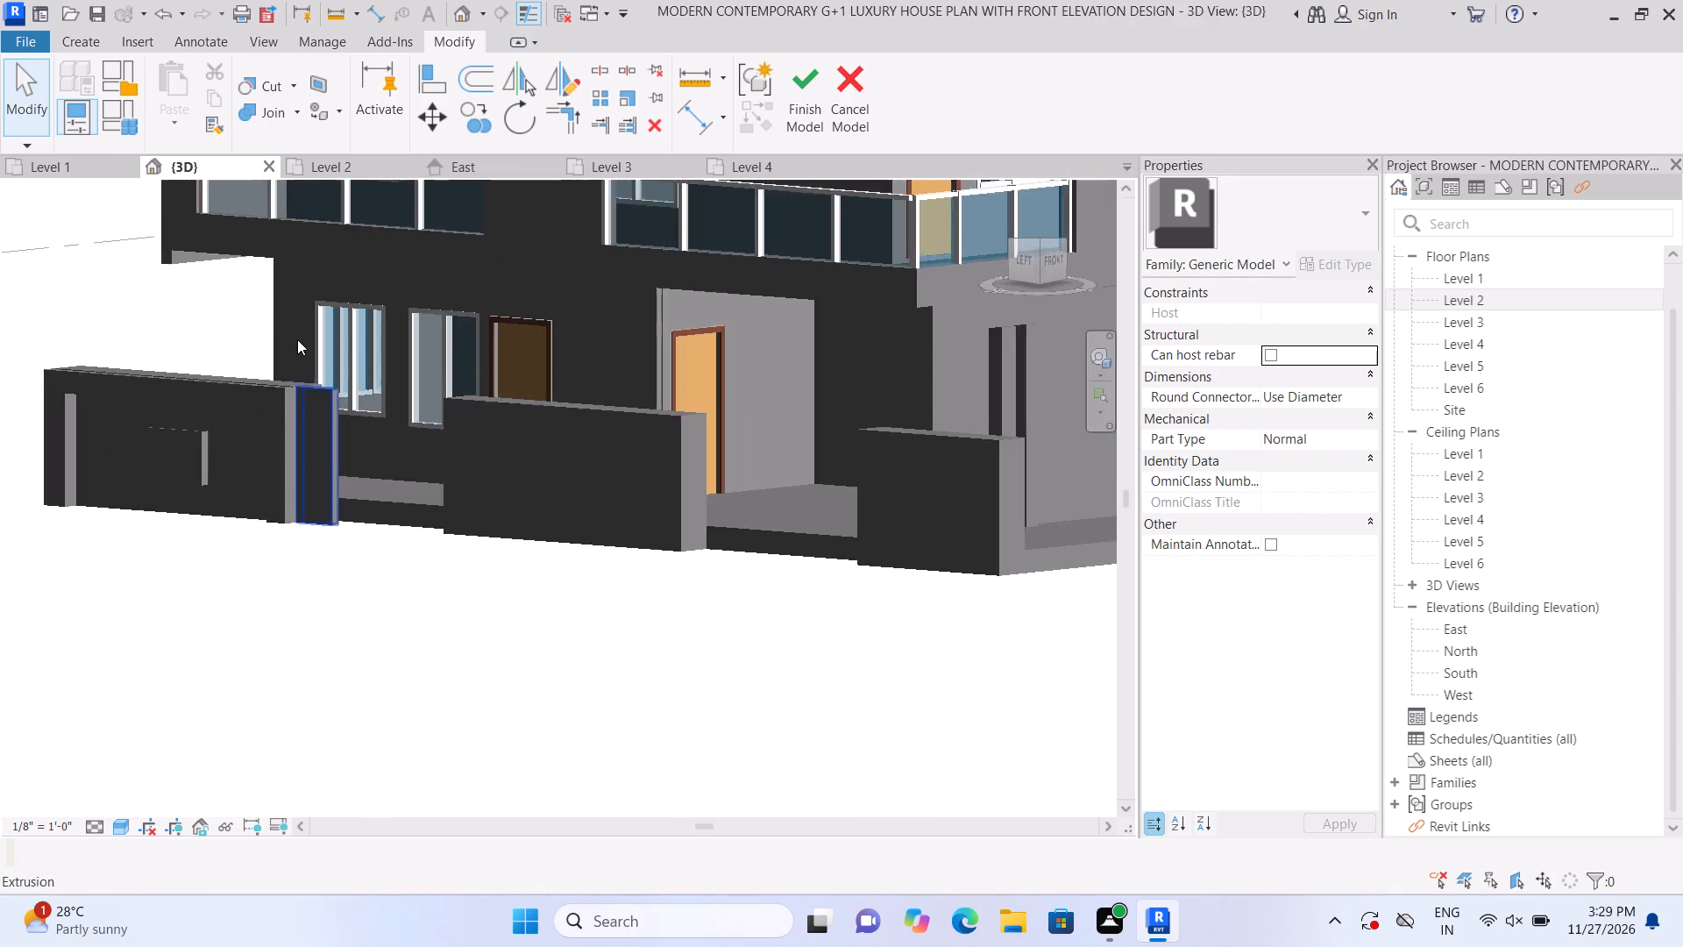
scroll(297, 339, "up", 4)
left_click(329, 447)
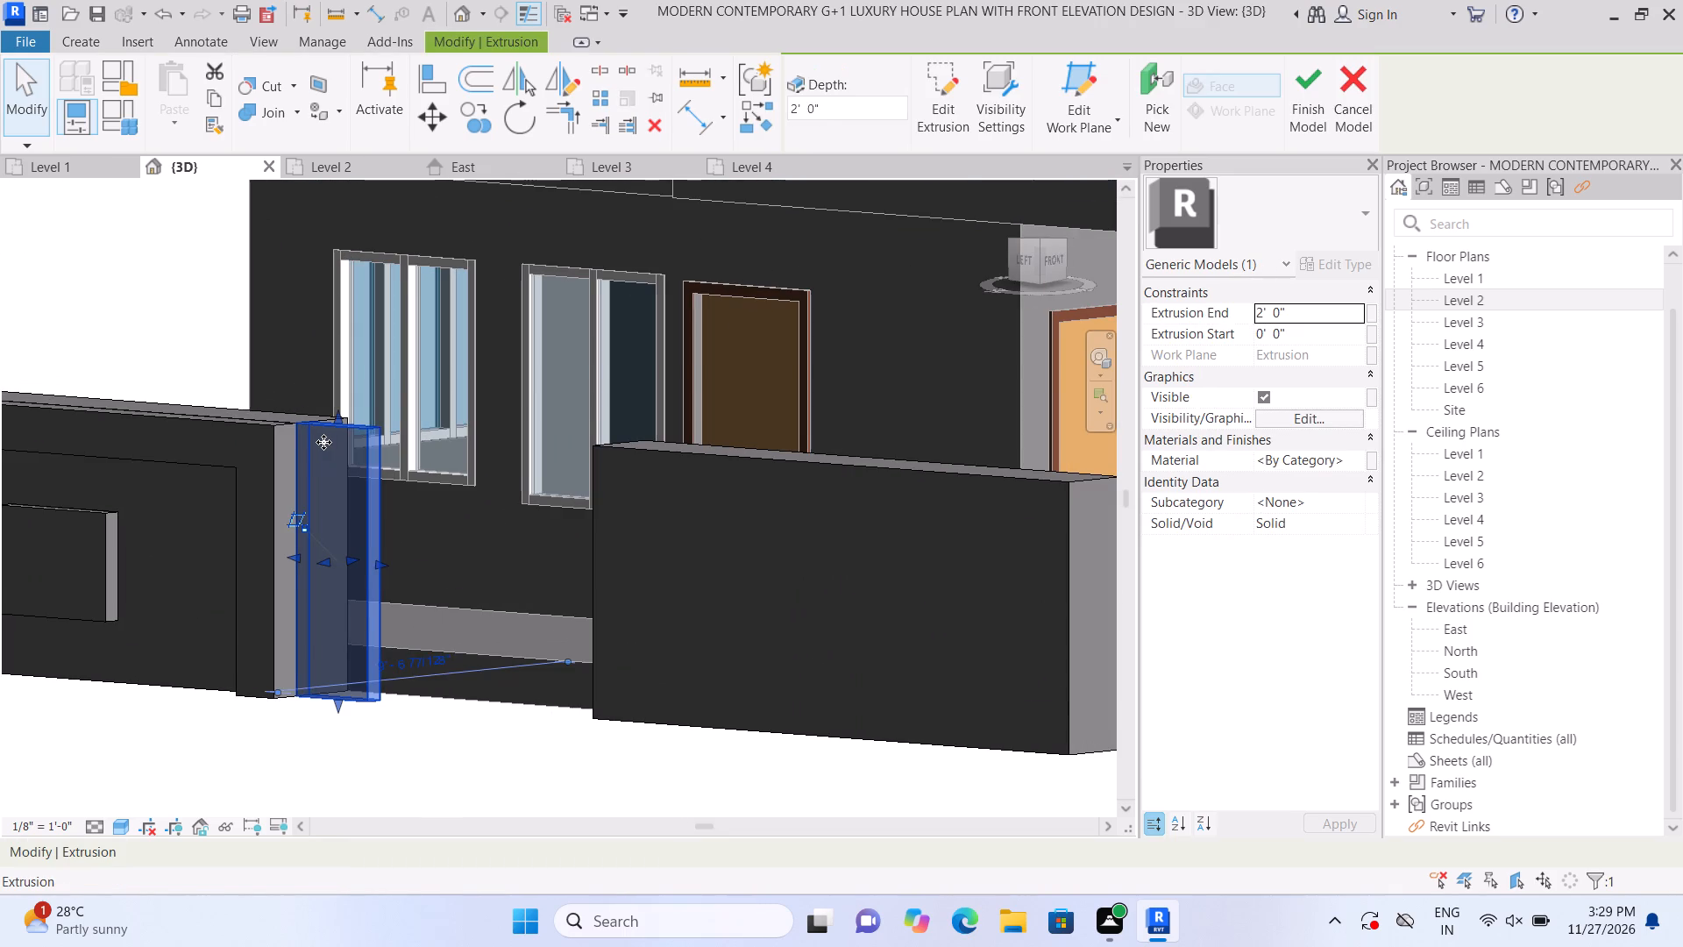
scroll(323, 442, "up", 2)
left_click_drag(343, 411, 344, 440)
scroll(360, 415, "down", 4)
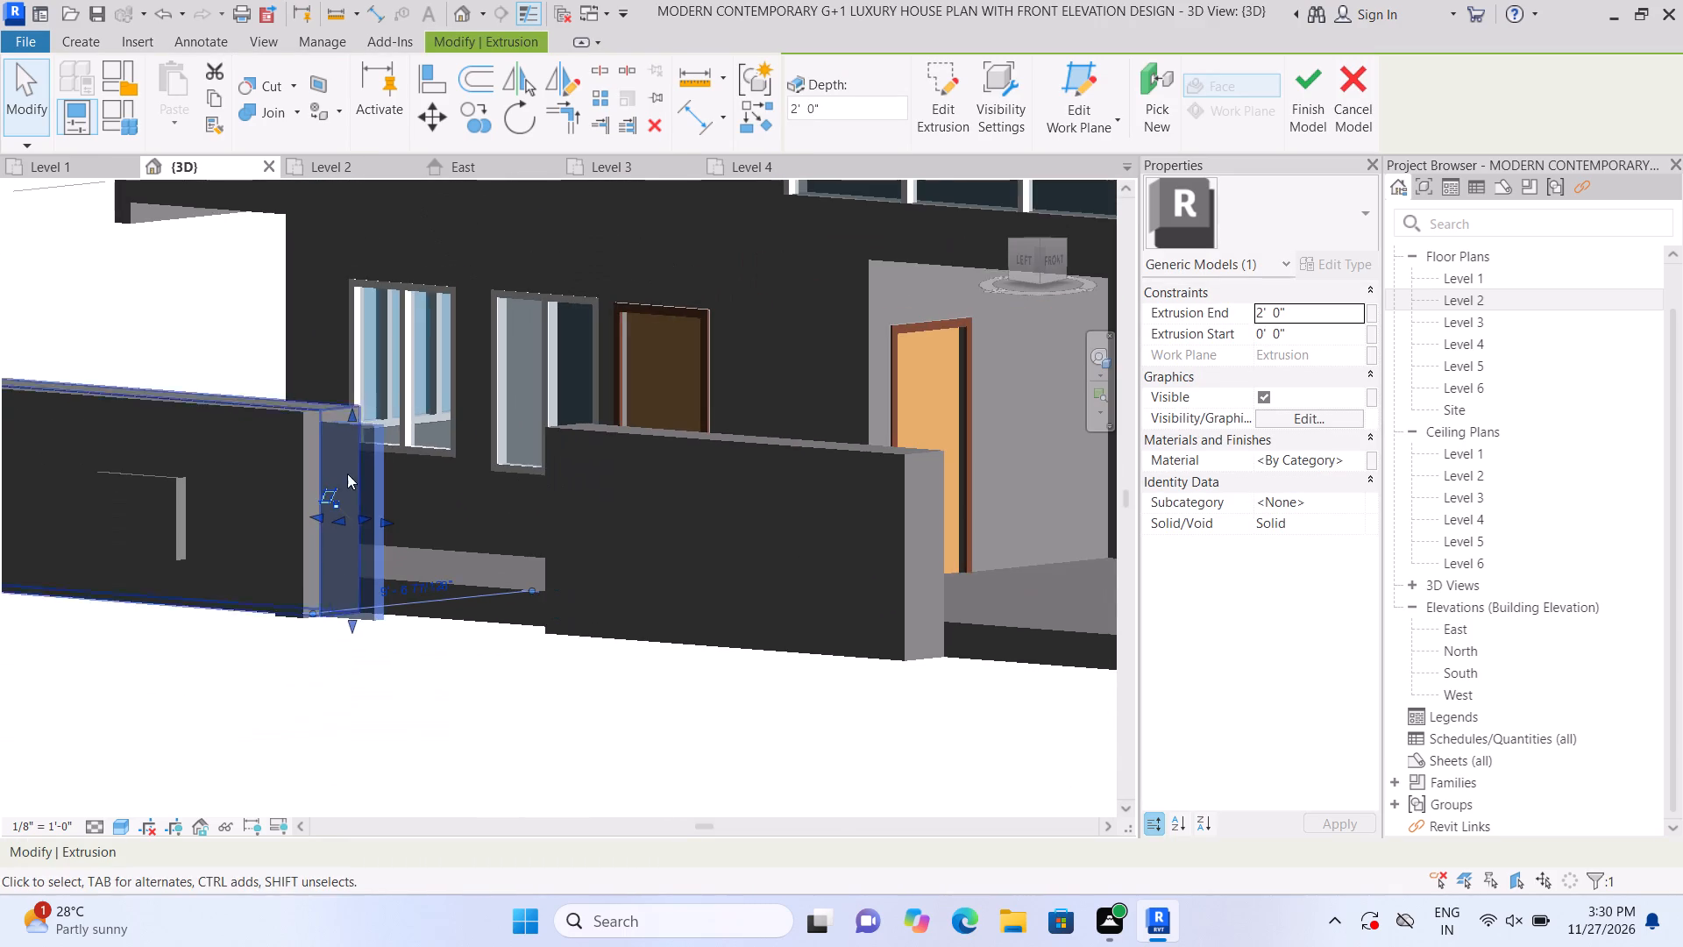
left_click_drag(311, 727, 321, 718)
scroll(391, 629, "down", 4)
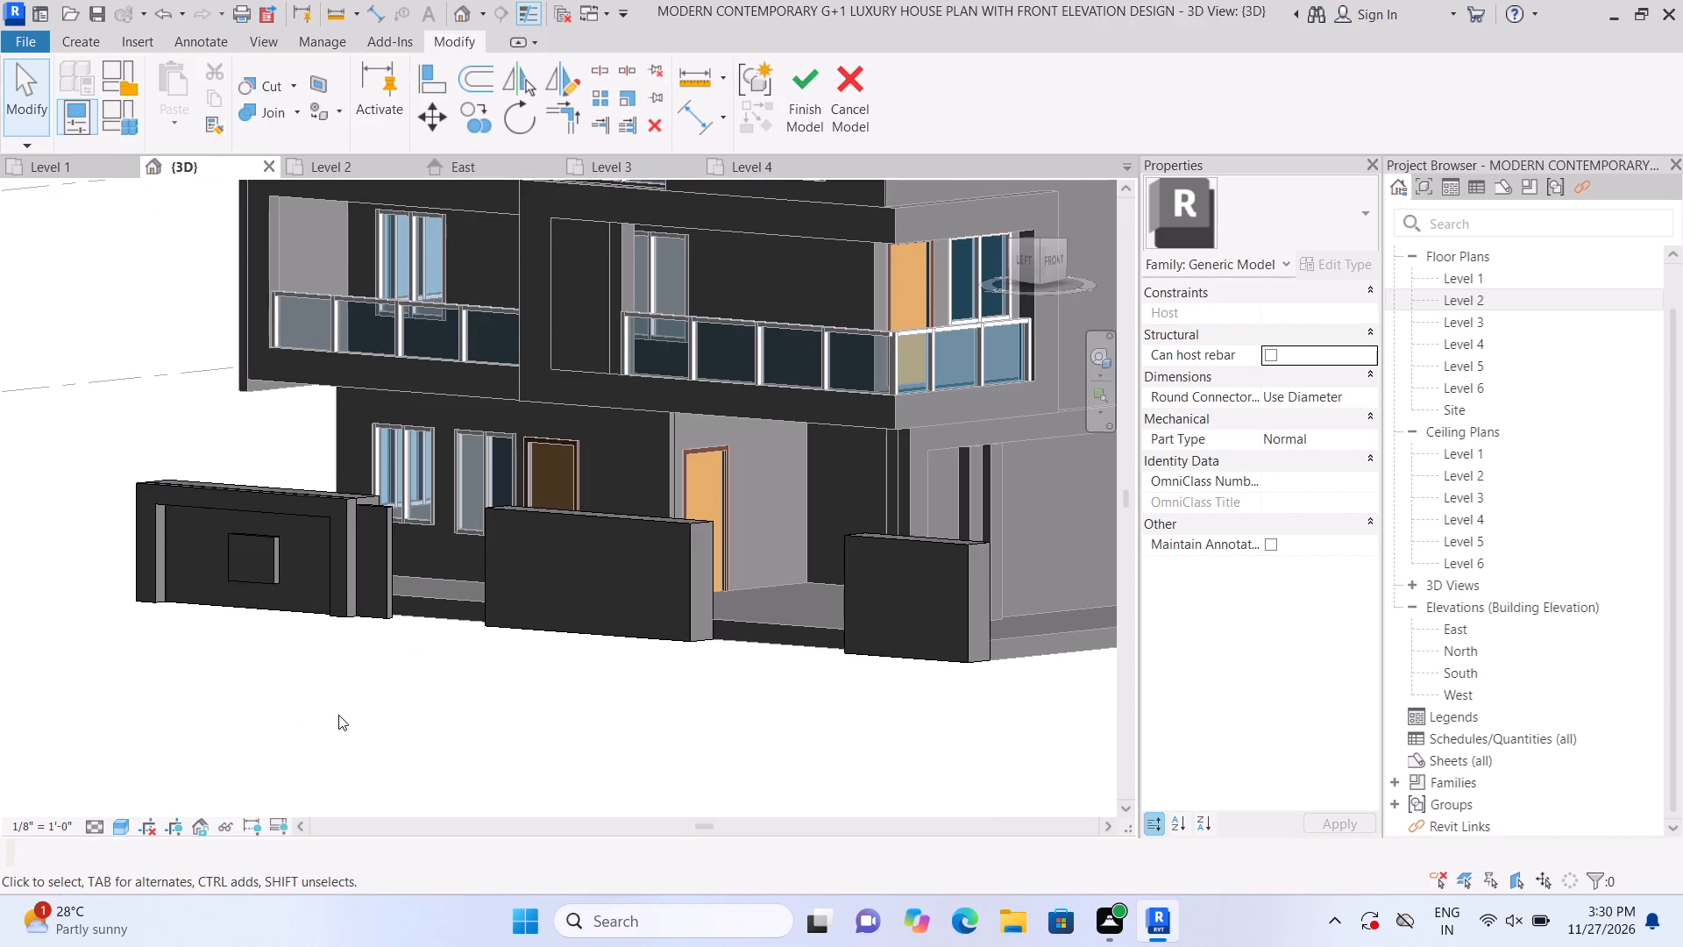
scroll(338, 715, "up", 2)
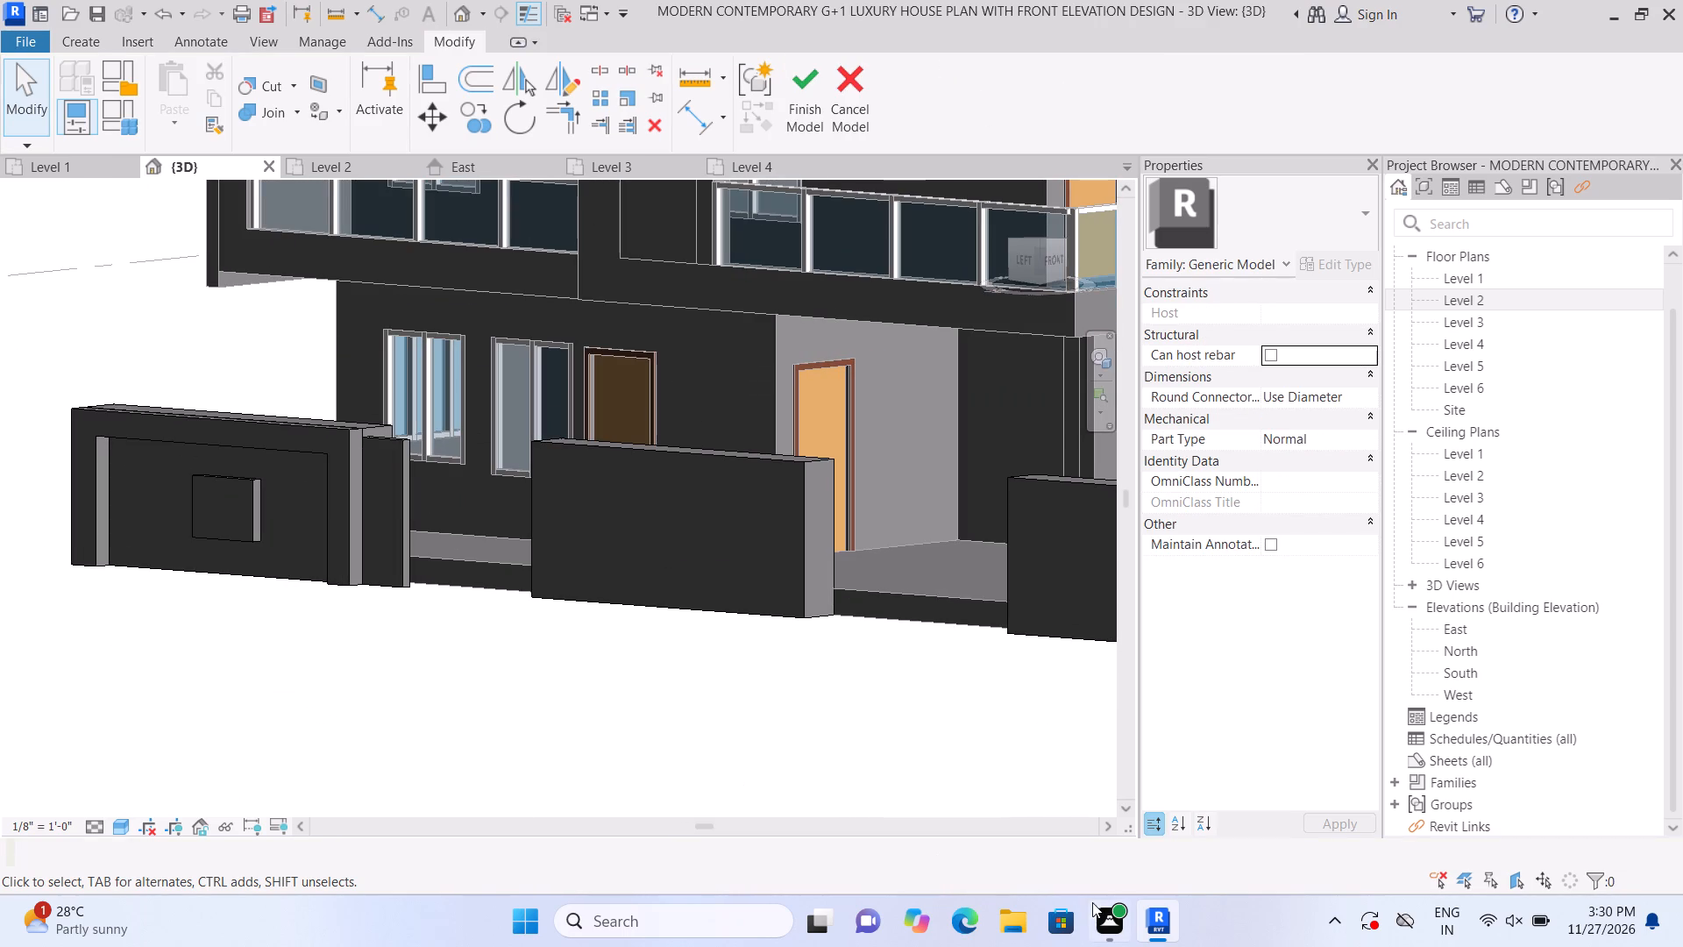
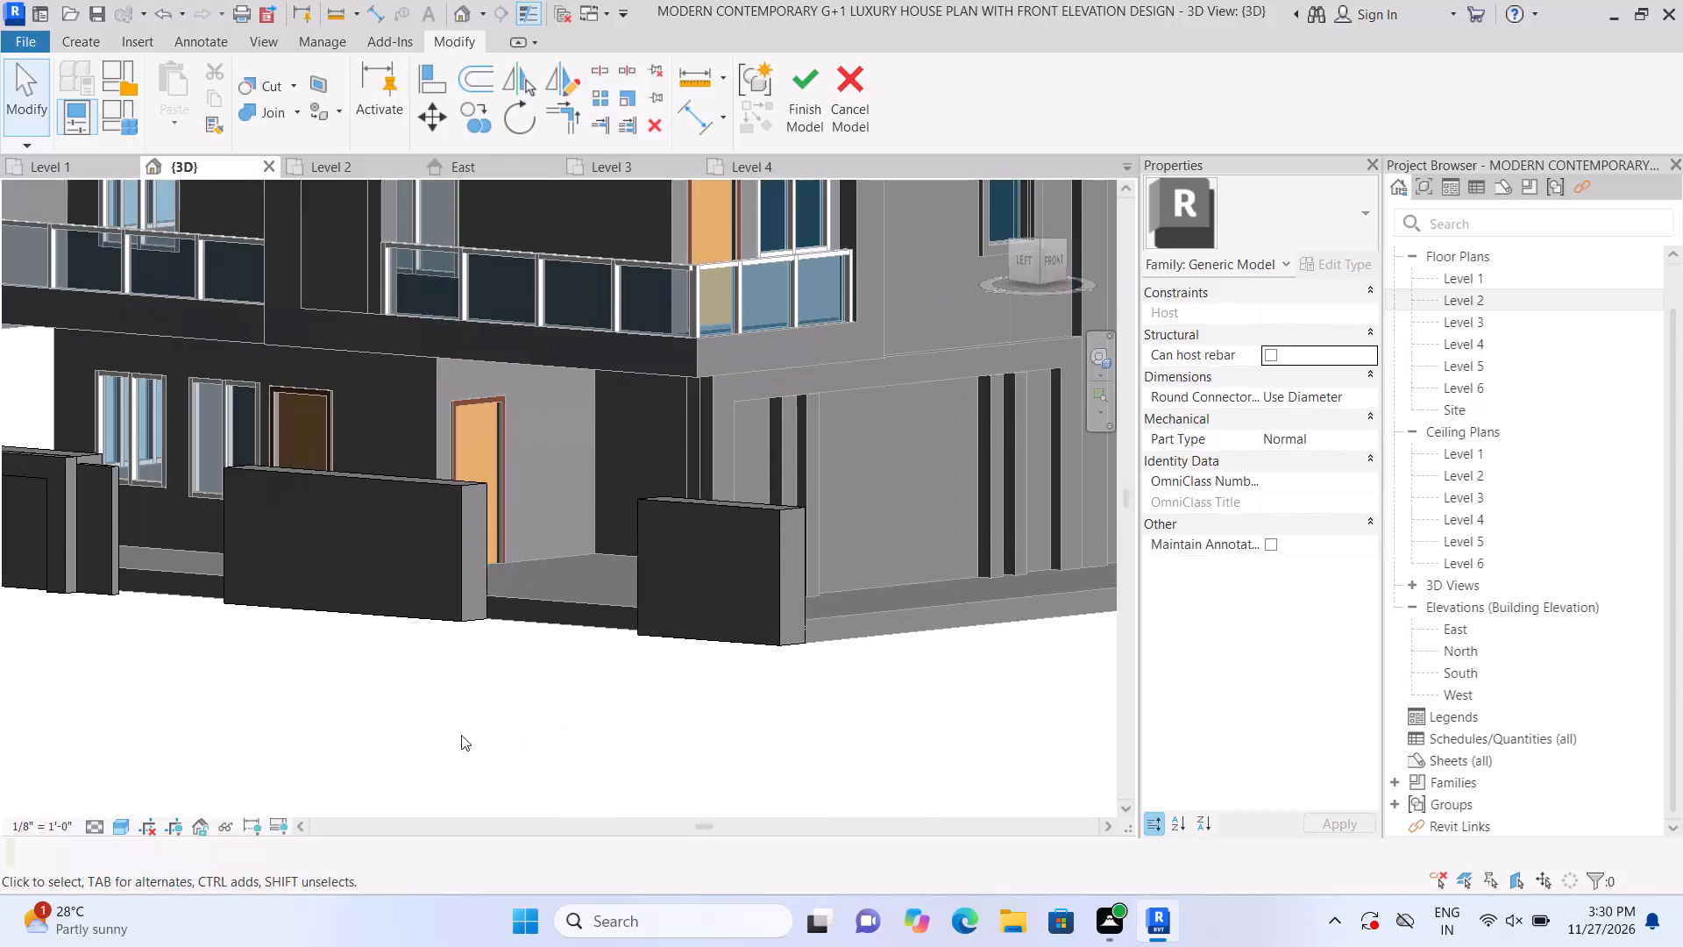
Shorten the projecting end strip beside the framed wall block to a depth of about 0' 8 7/8".
middle_click_drag(425, 722, 472, 720)
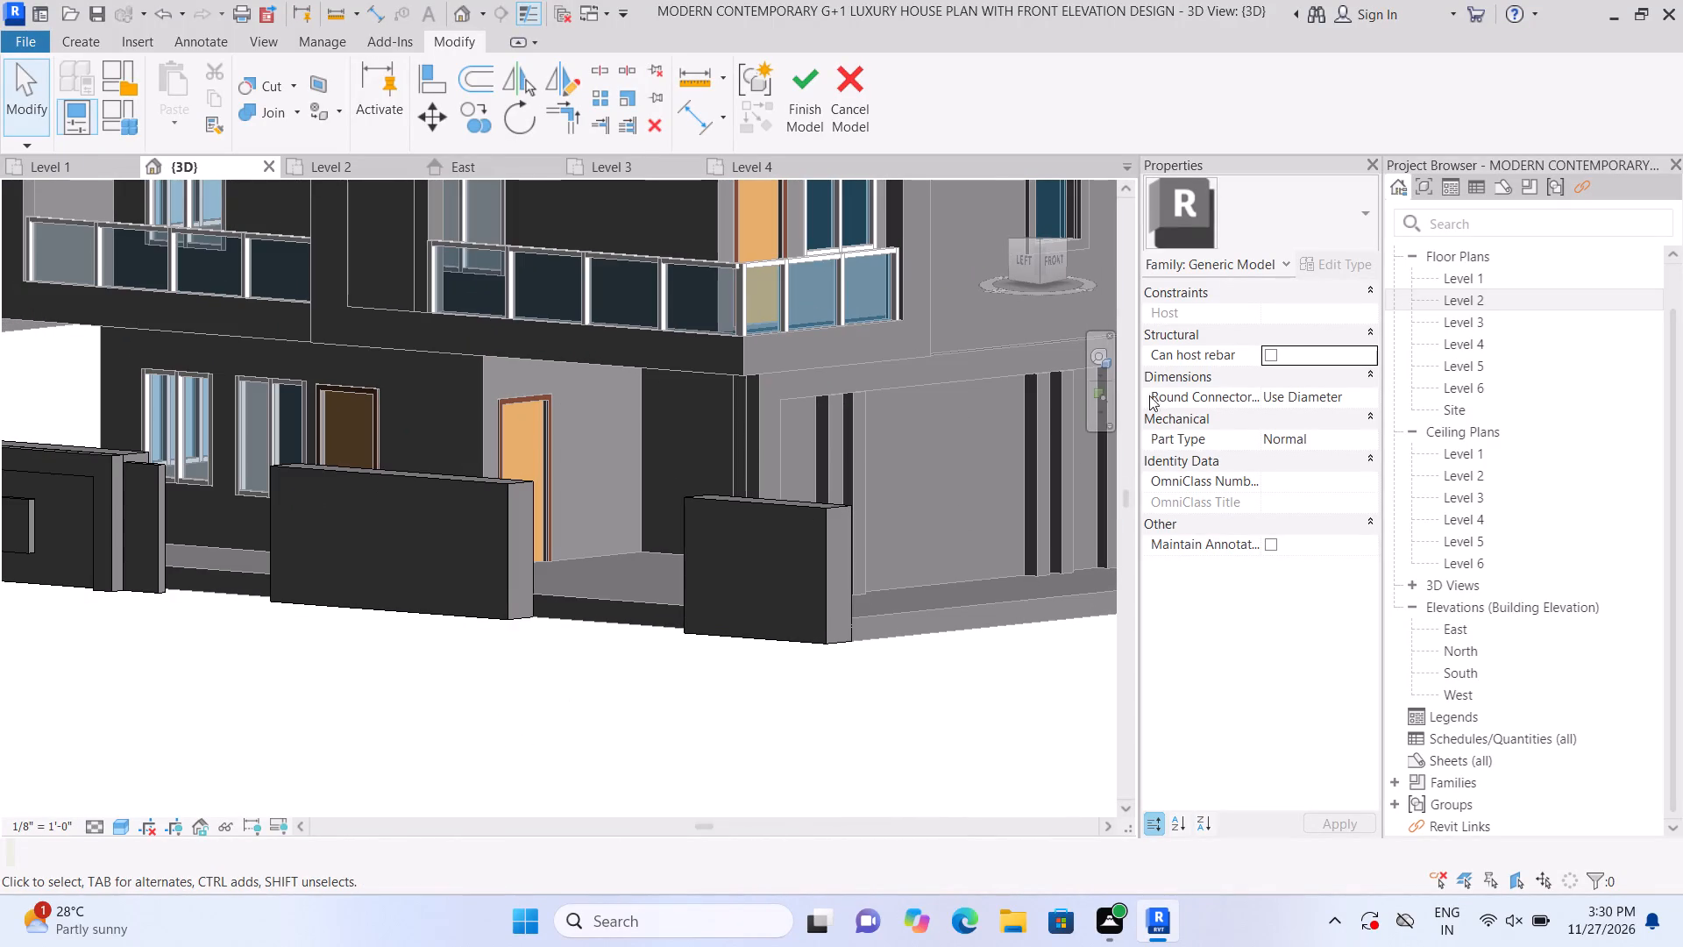
left_click(1026, 266)
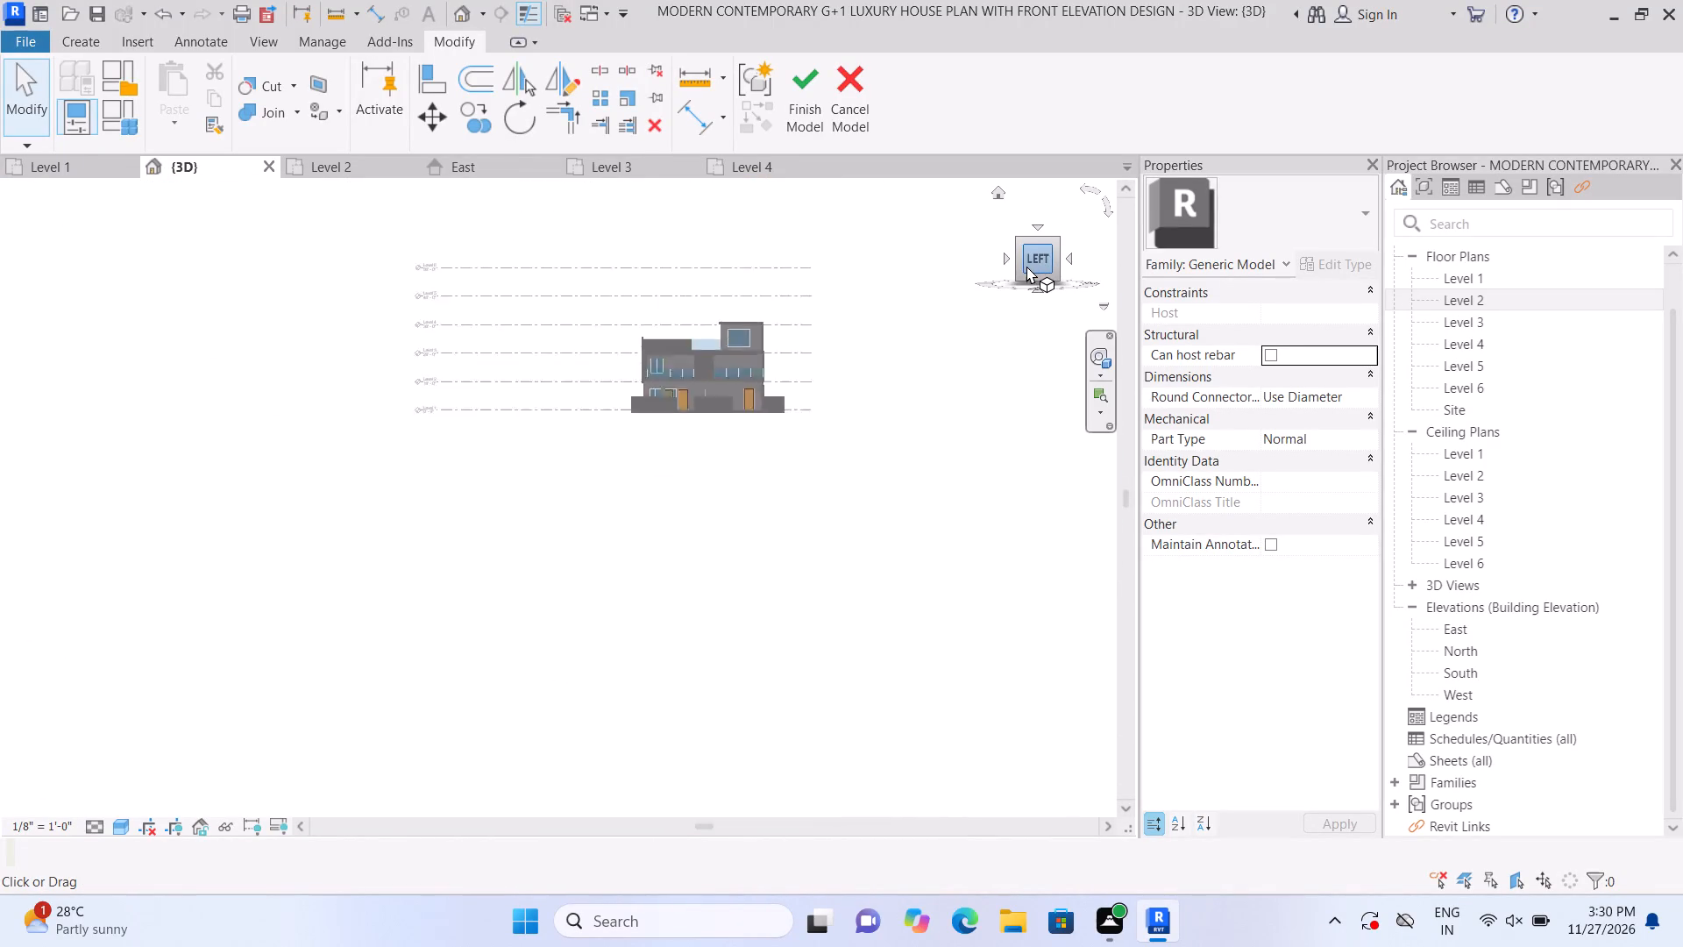
scroll(711, 525, "up", 10)
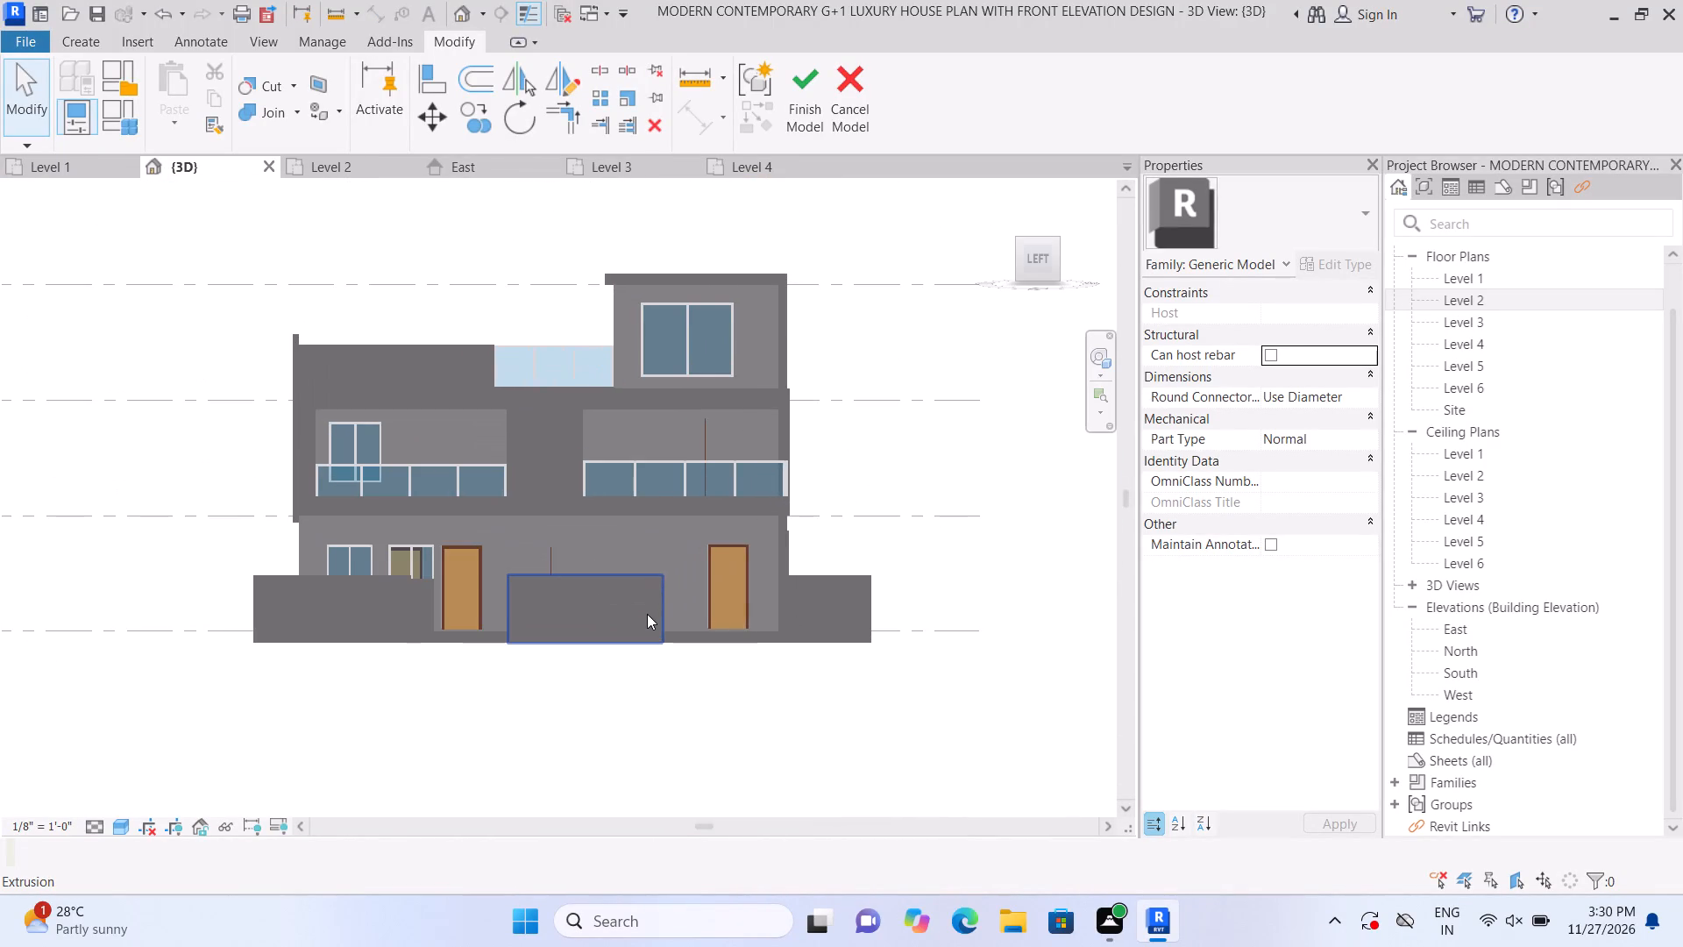
scroll(708, 593, "up", 1)
scroll(713, 593, "down", 1)
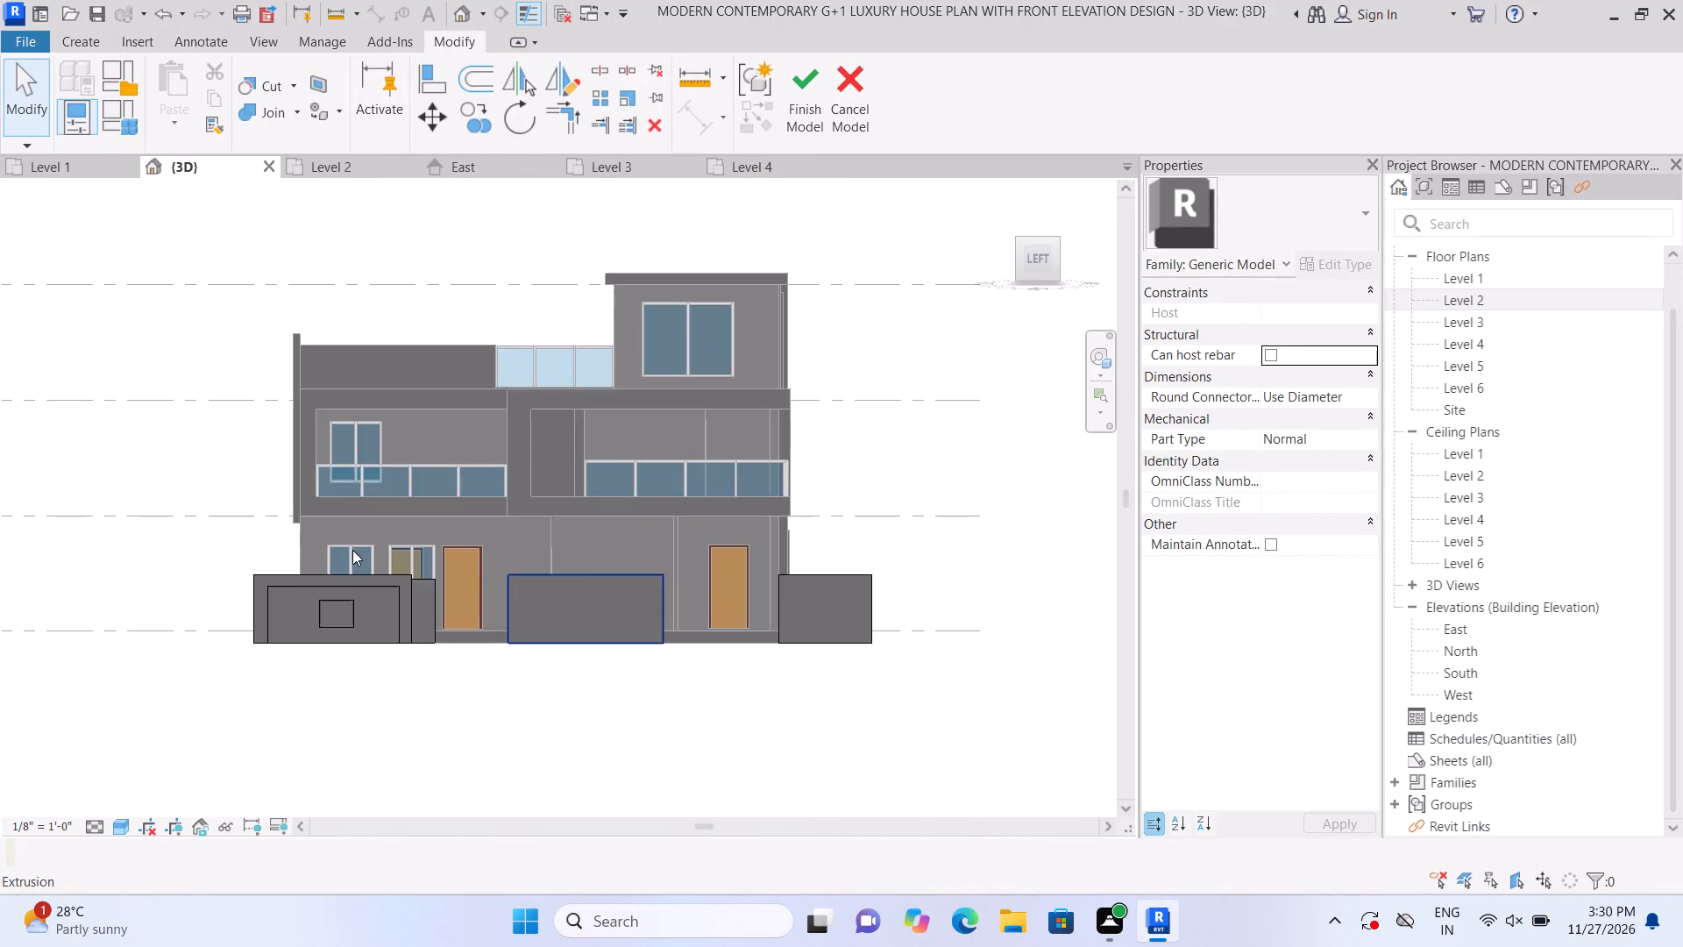
scroll(51, 608, "up", 2)
scroll(146, 635, "down", 3)
scroll(643, 666, "up", 1)
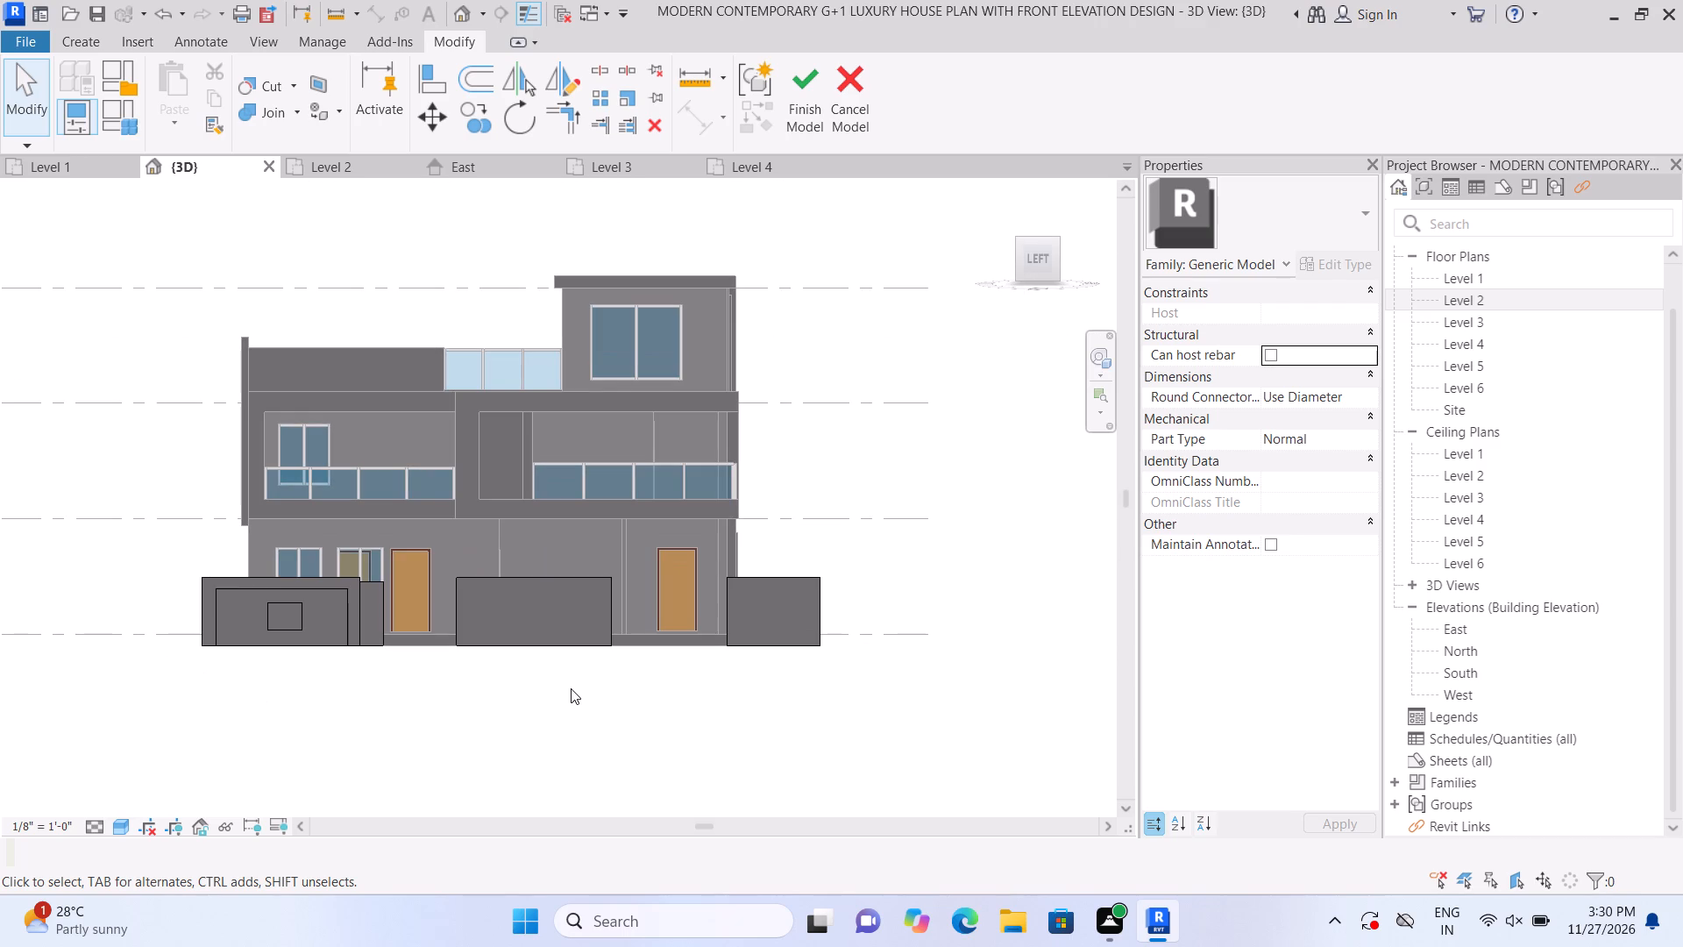
left_click(373, 602)
scroll(383, 608, "up", 2)
left_click_drag(387, 609, 374, 612)
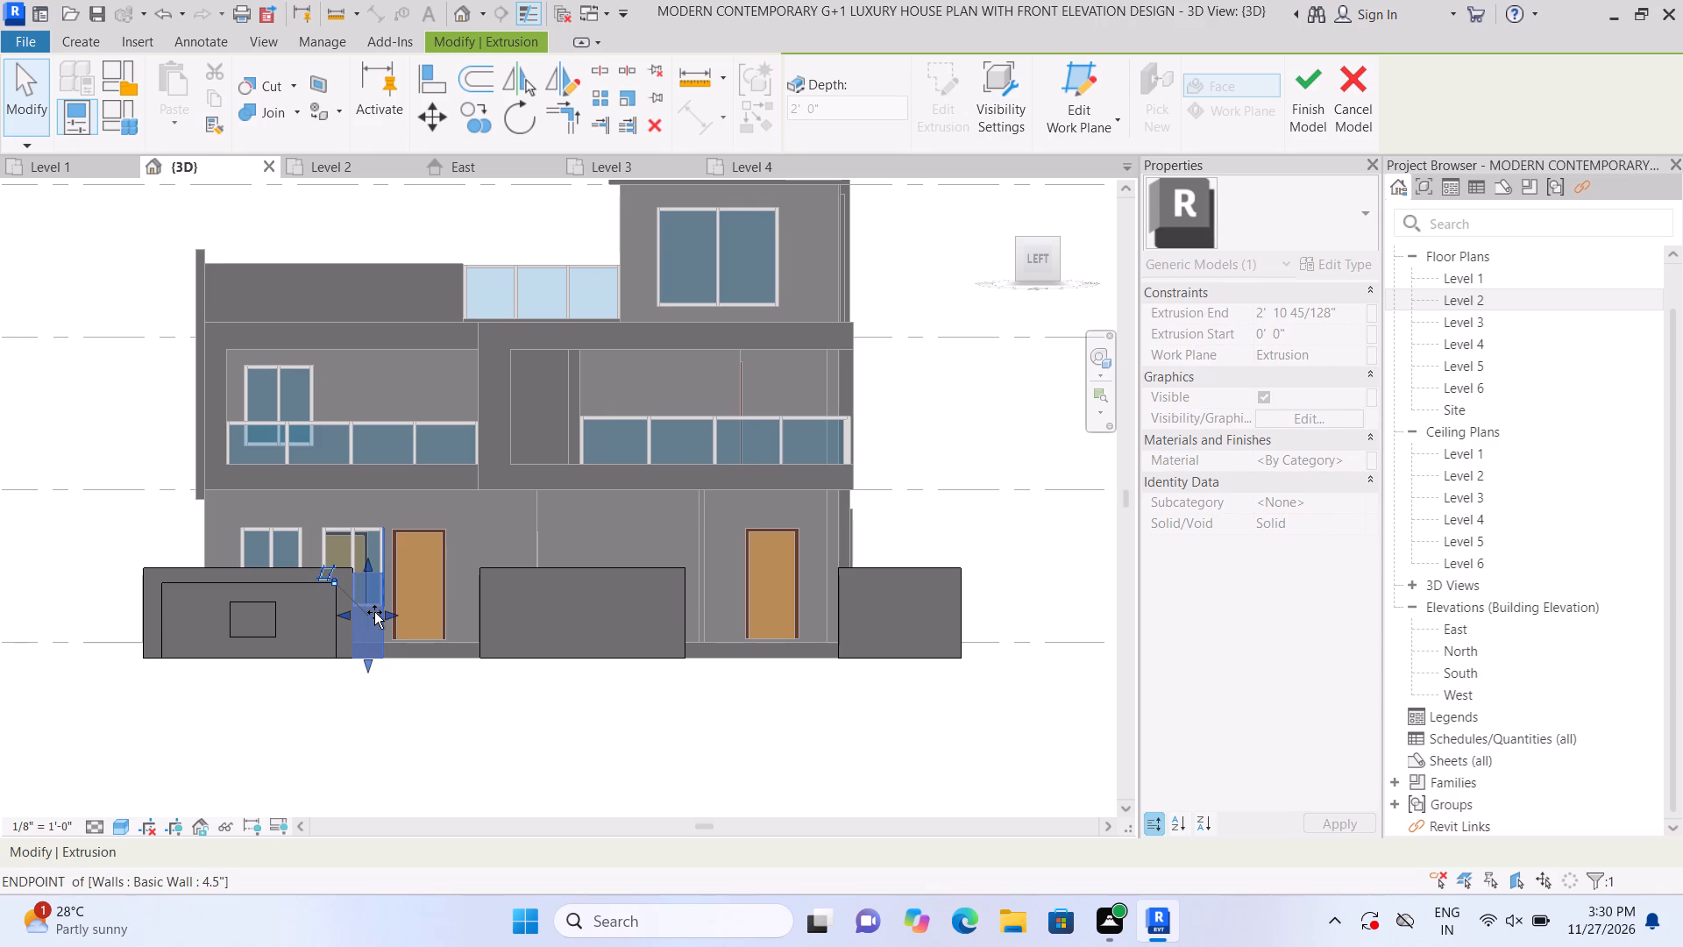
left_click_drag(374, 612, 370, 614)
left_click(370, 614)
Lengthen the projecting end strip slightly outward to a depth of about 0' 10 1/4".
scroll(374, 611, "up", 1)
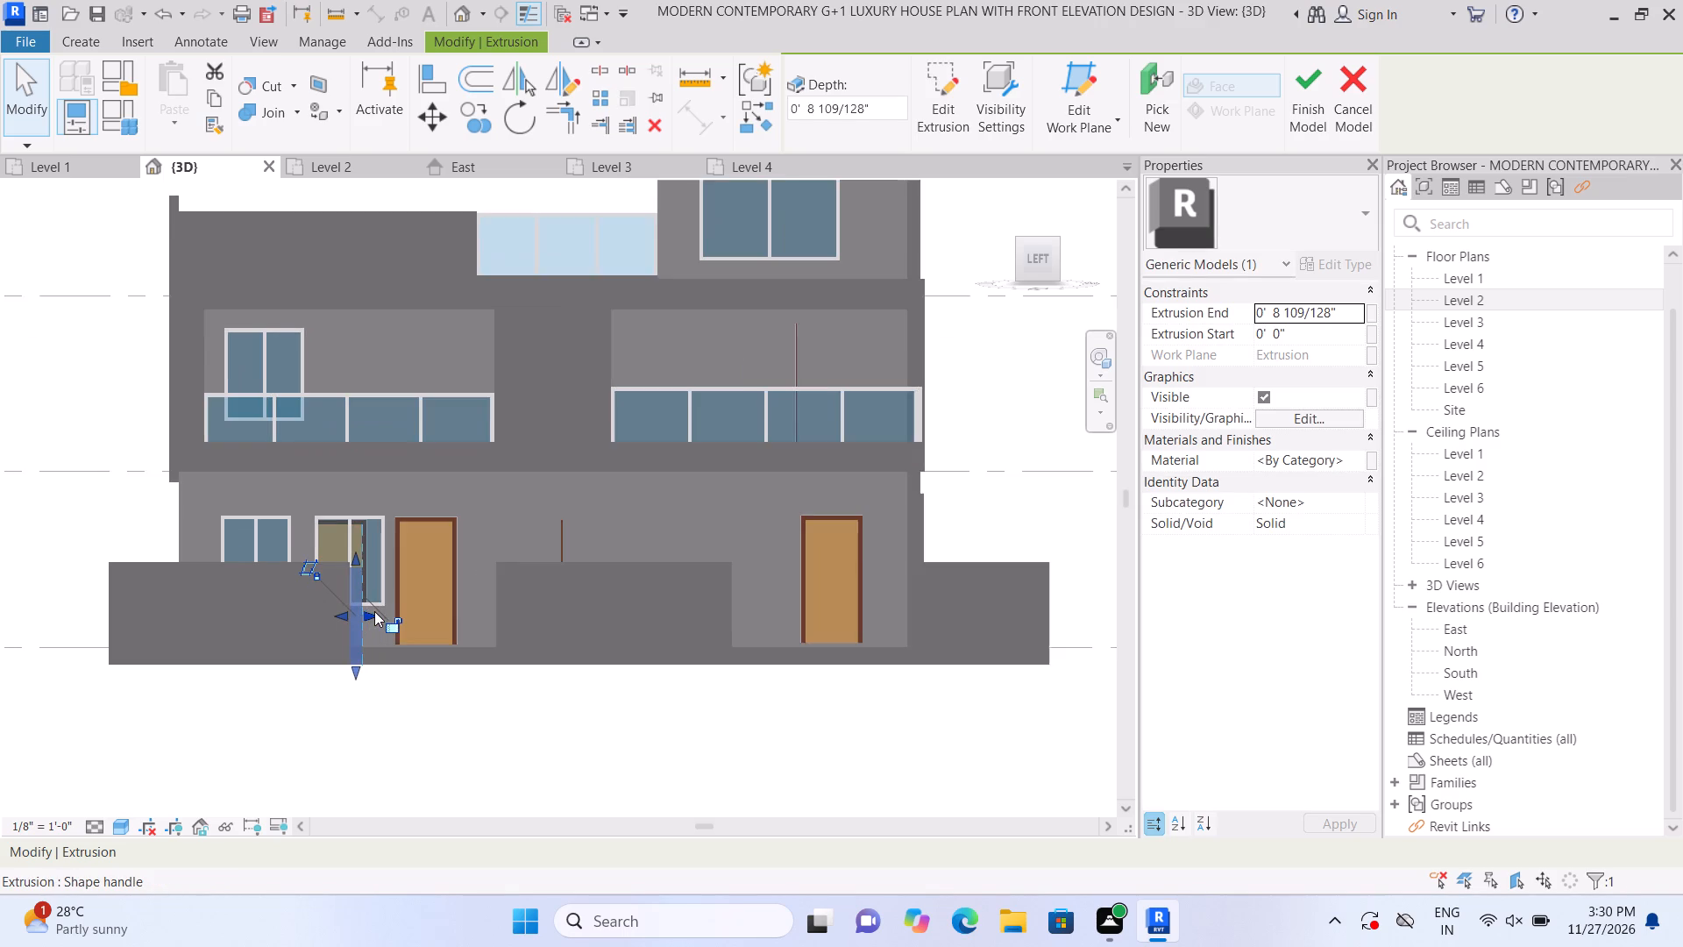
scroll(376, 612, "up", 5)
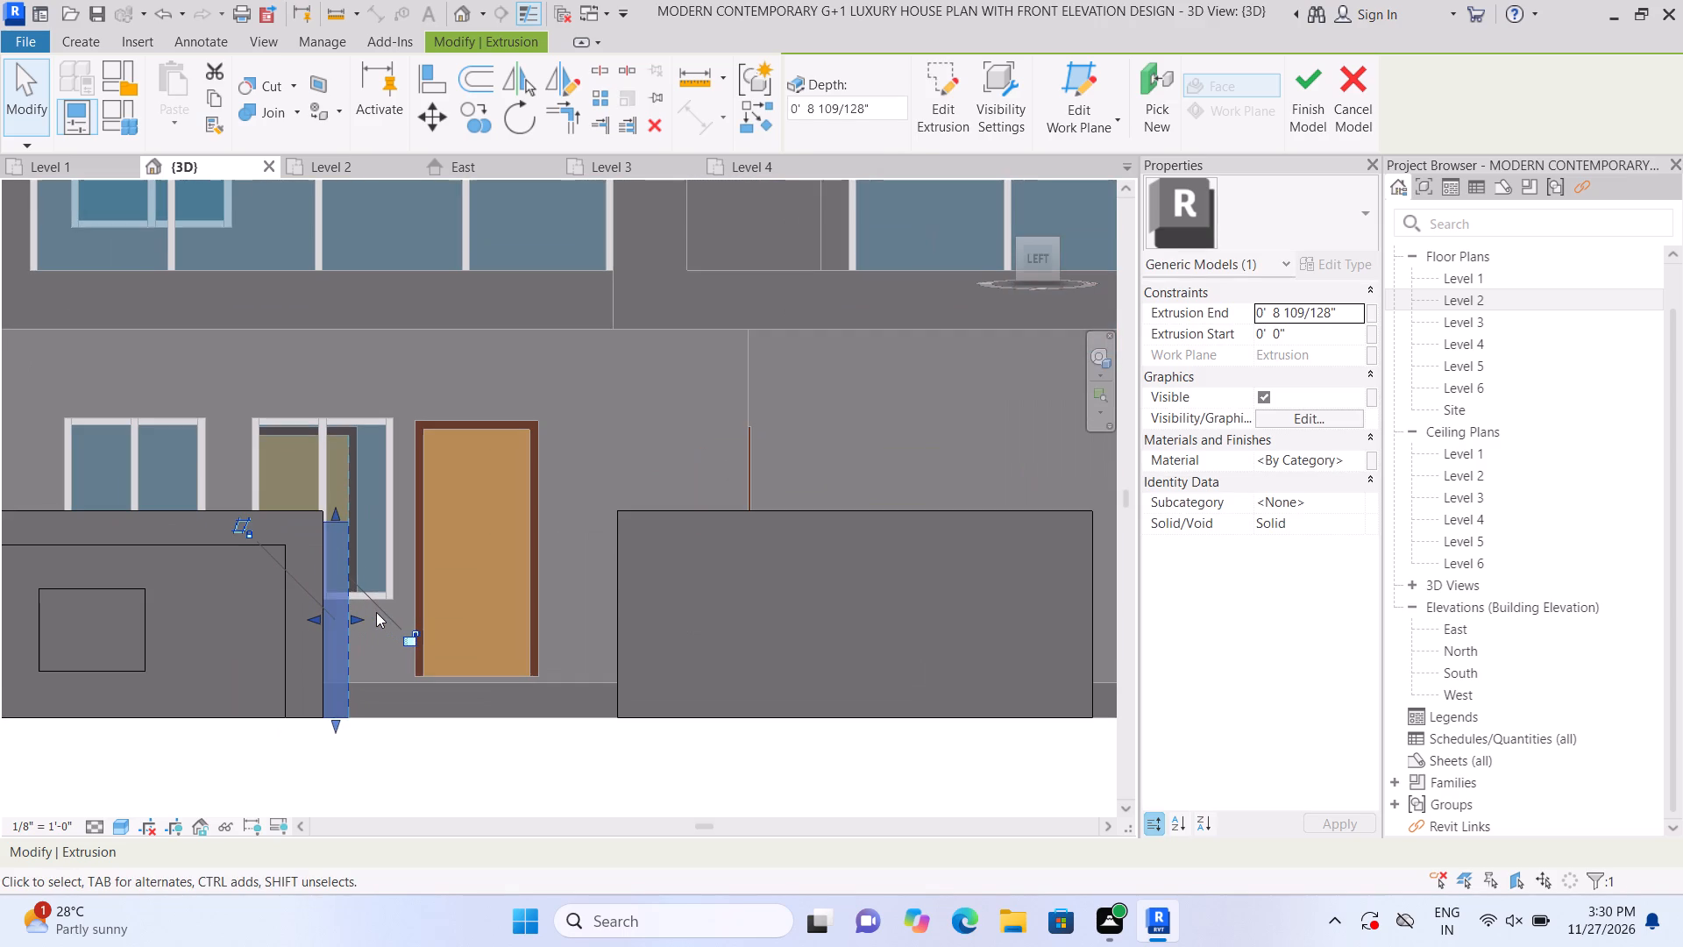
scroll(376, 606, "up", 1)
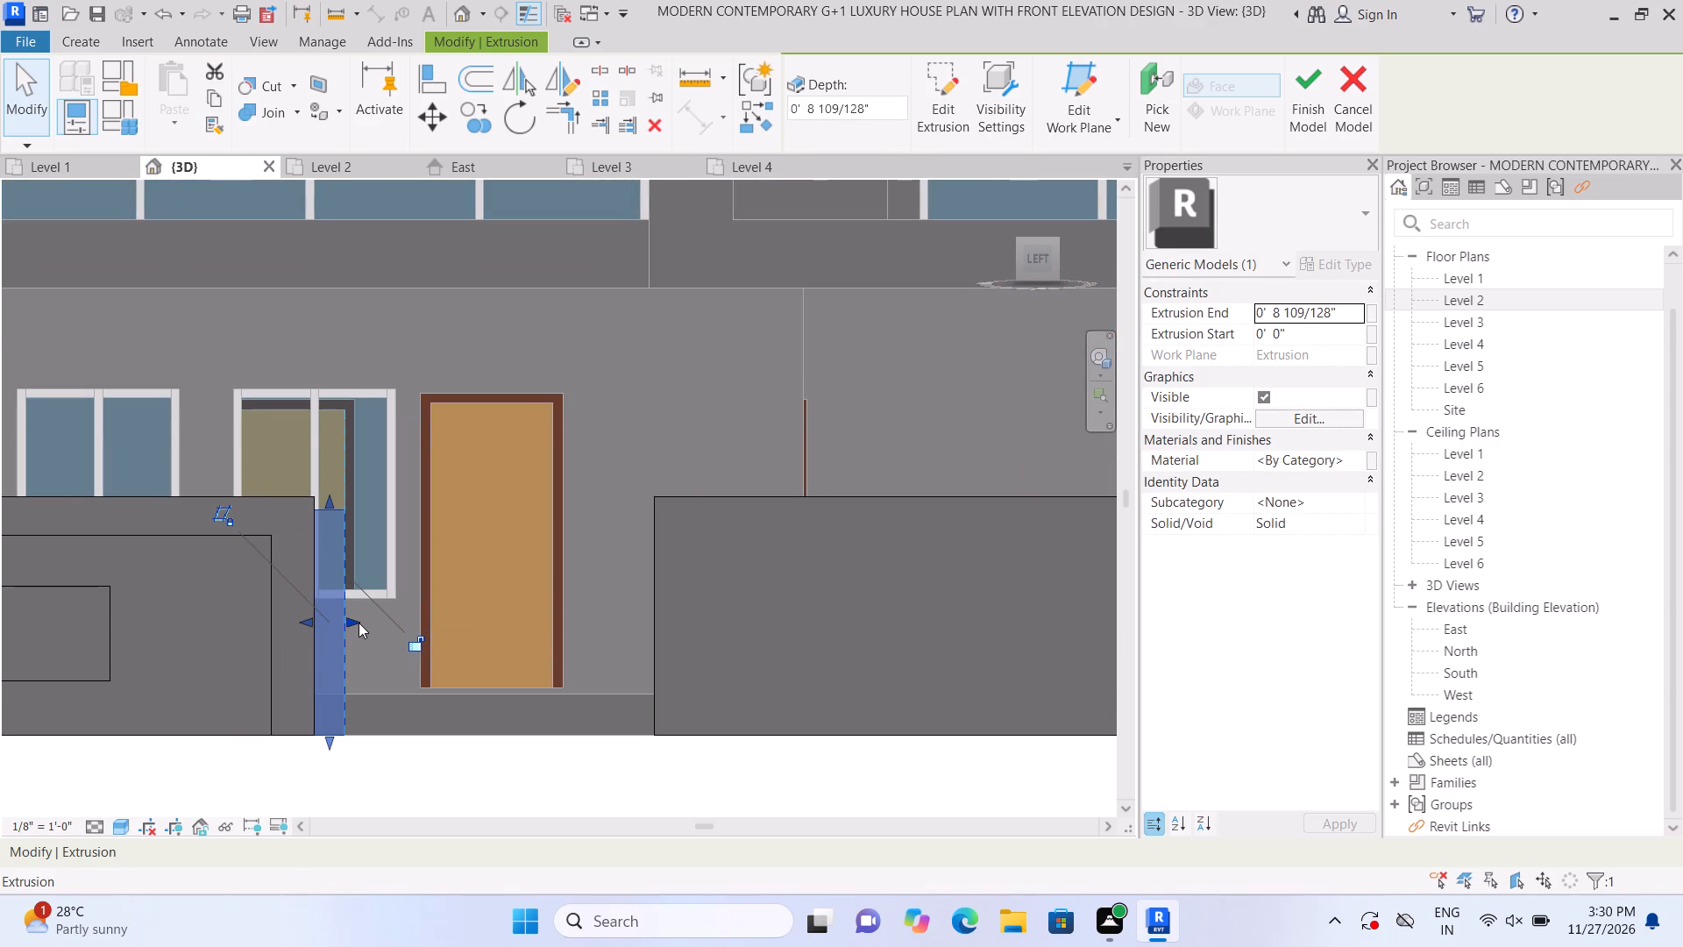
left_click(352, 617)
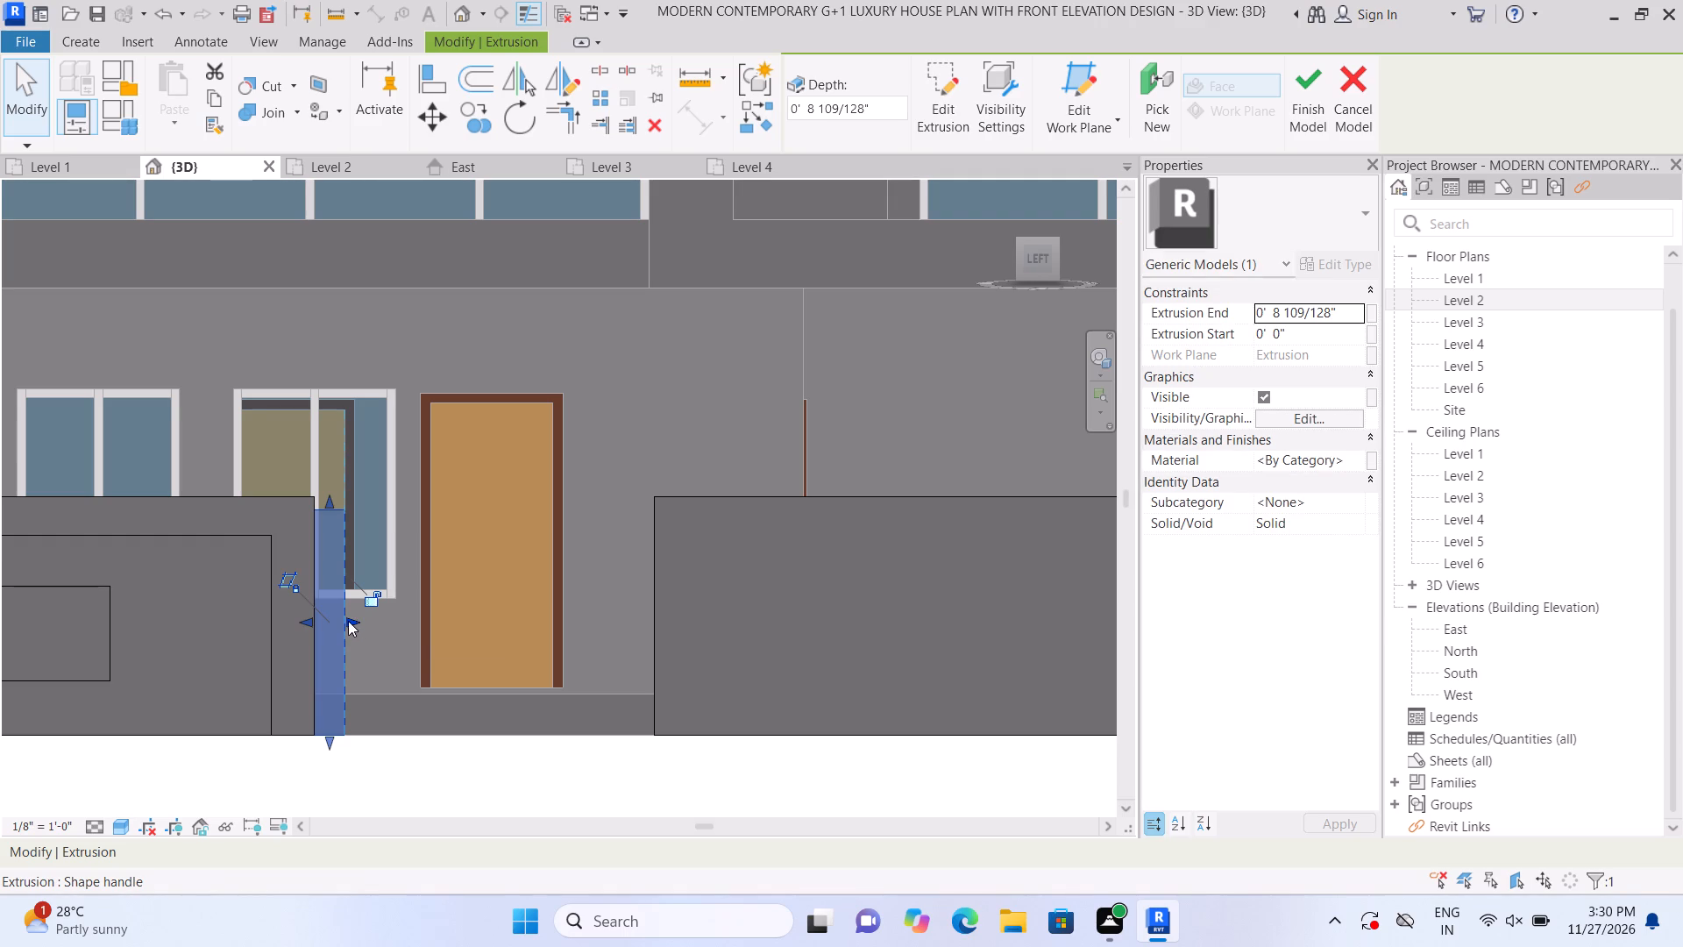
left_click(351, 621)
left_click(351, 621)
left_click_drag(351, 621, 352, 621)
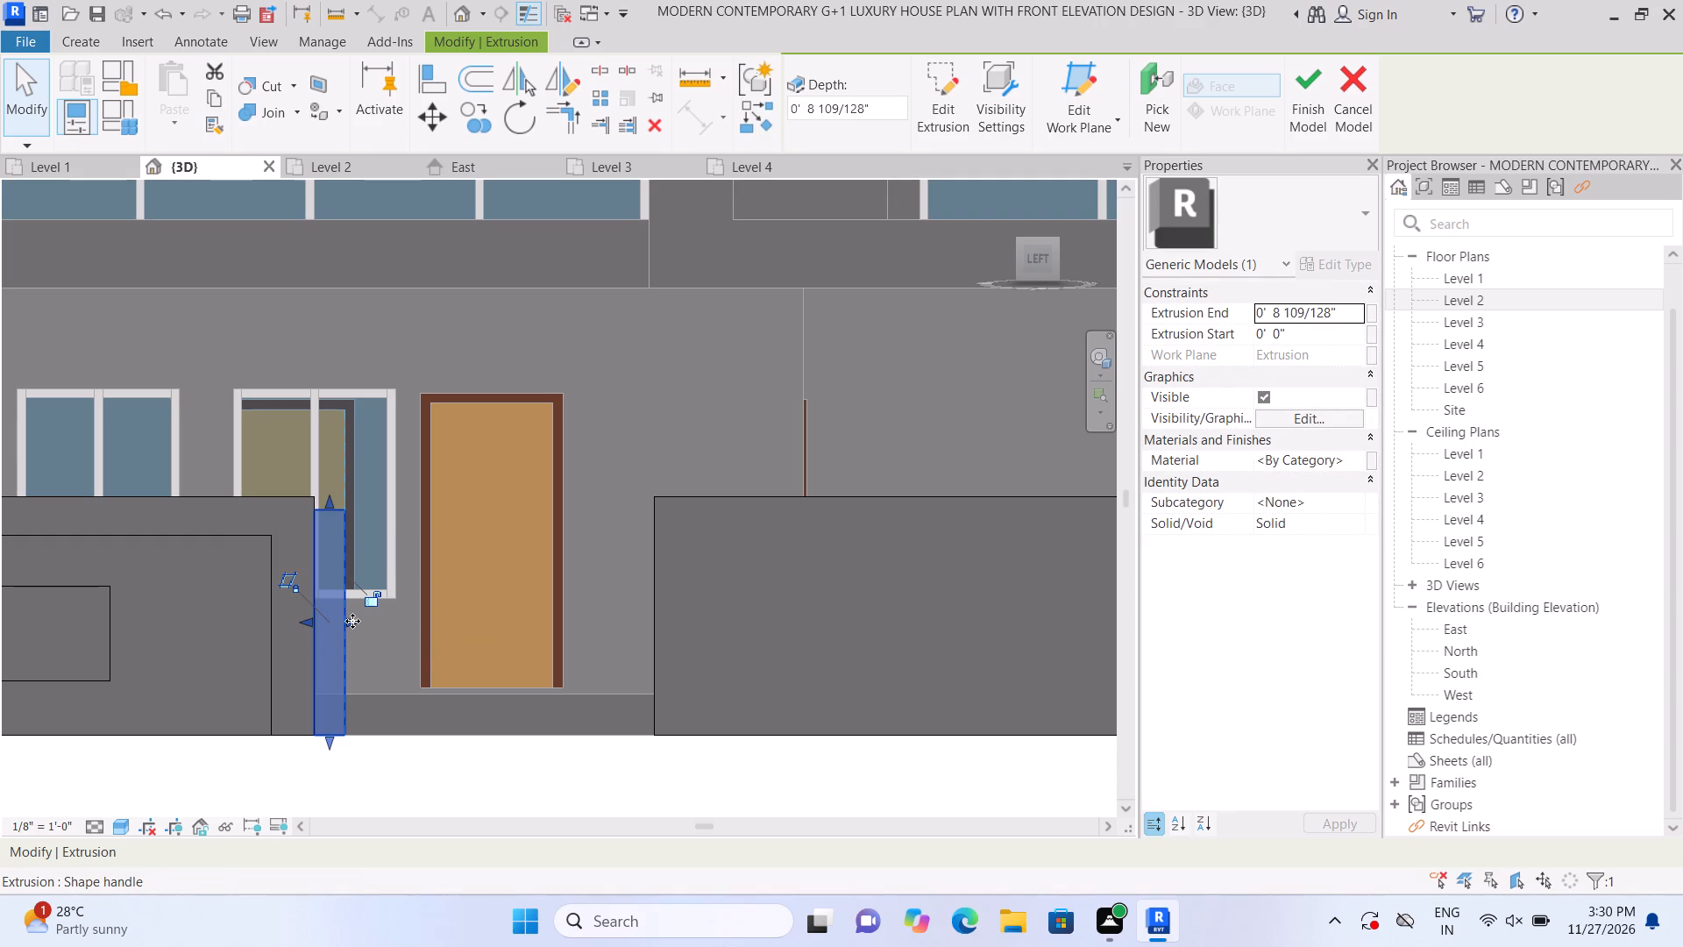
left_click_drag(352, 621, 359, 622)
left_click(369, 759)
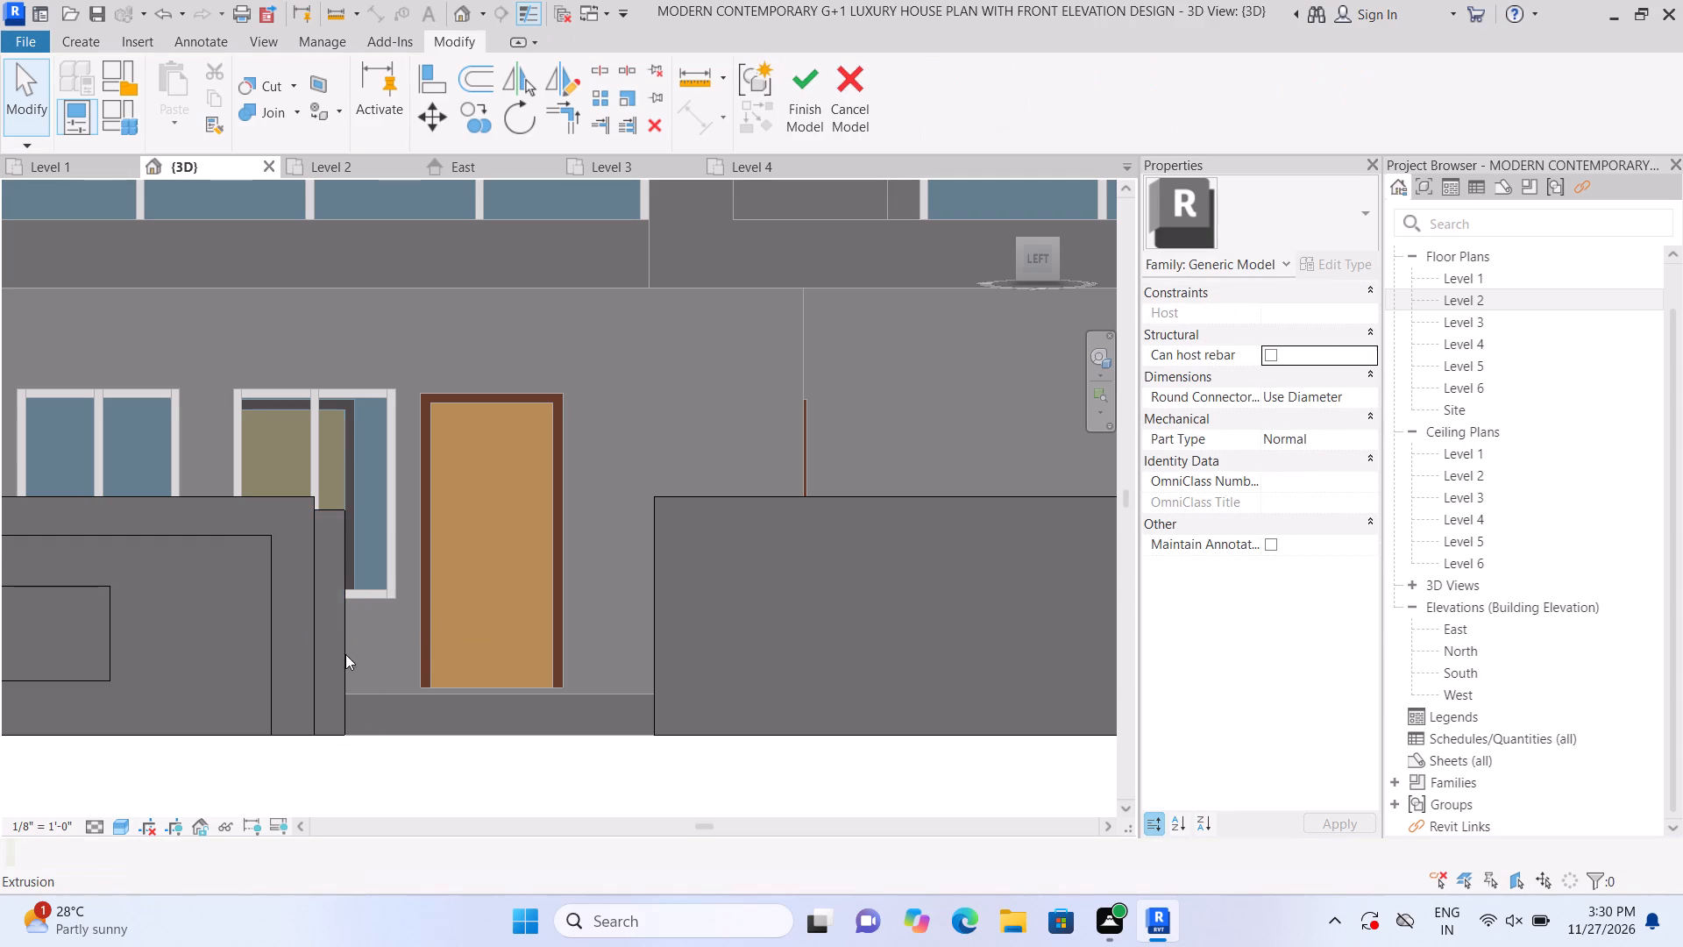
scroll(344, 637, "up", 5)
left_click(344, 629)
scroll(352, 624, "up", 2)
left_click(352, 603)
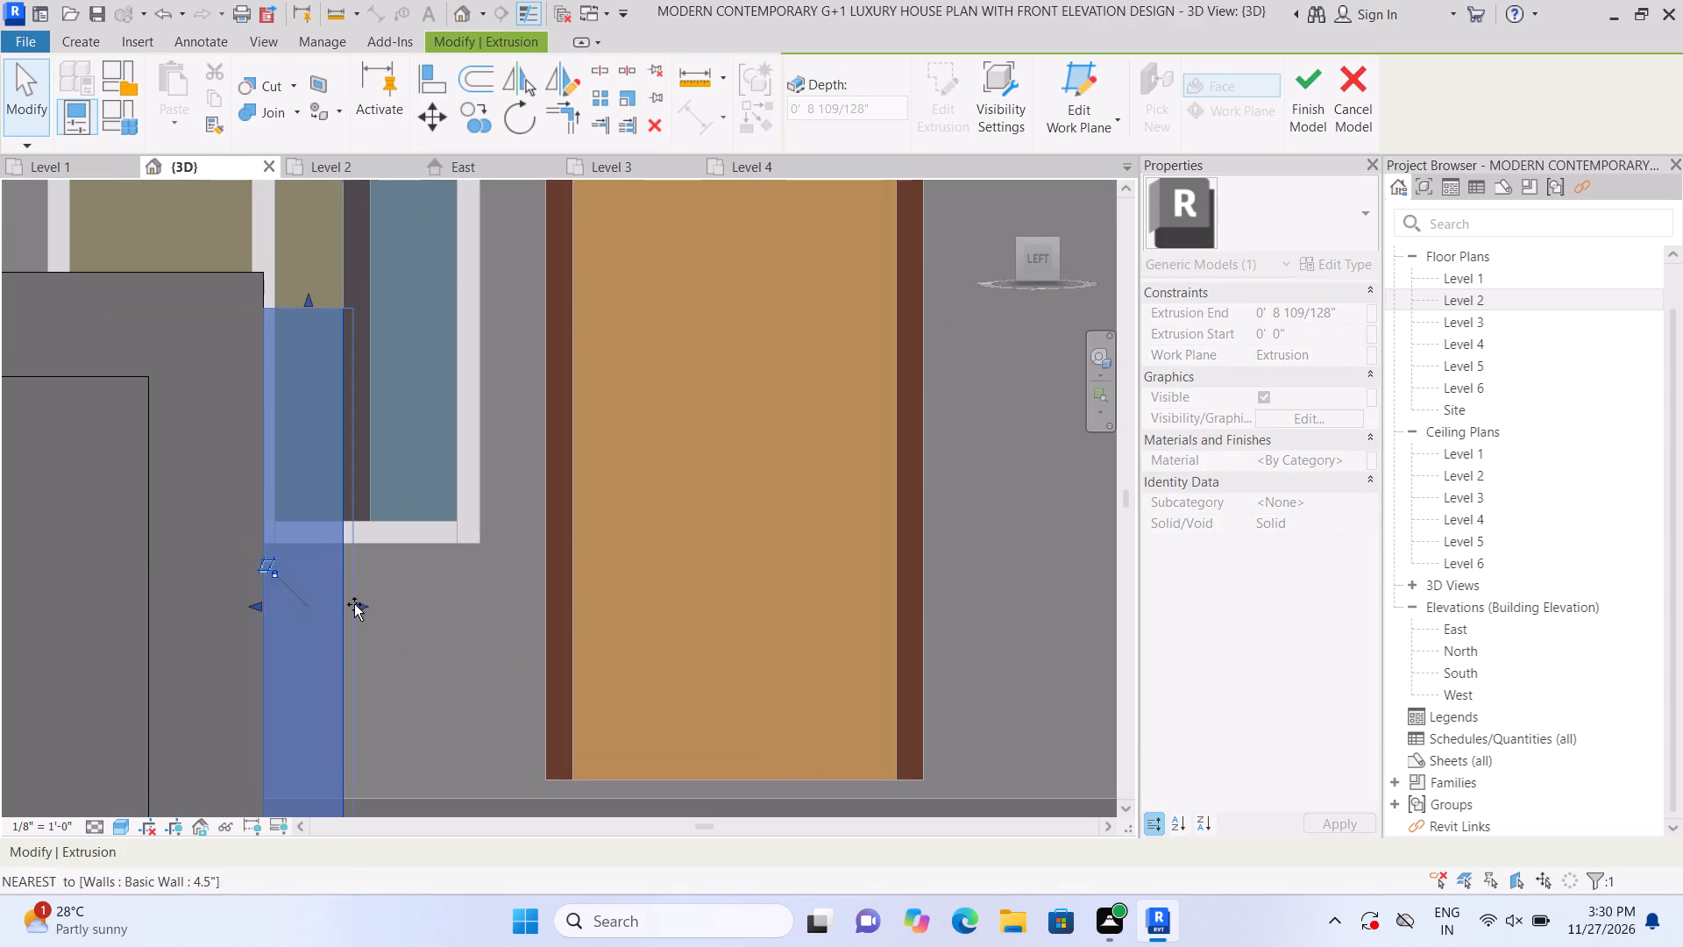
scroll(368, 607, "down", 9)
double_click(365, 762)
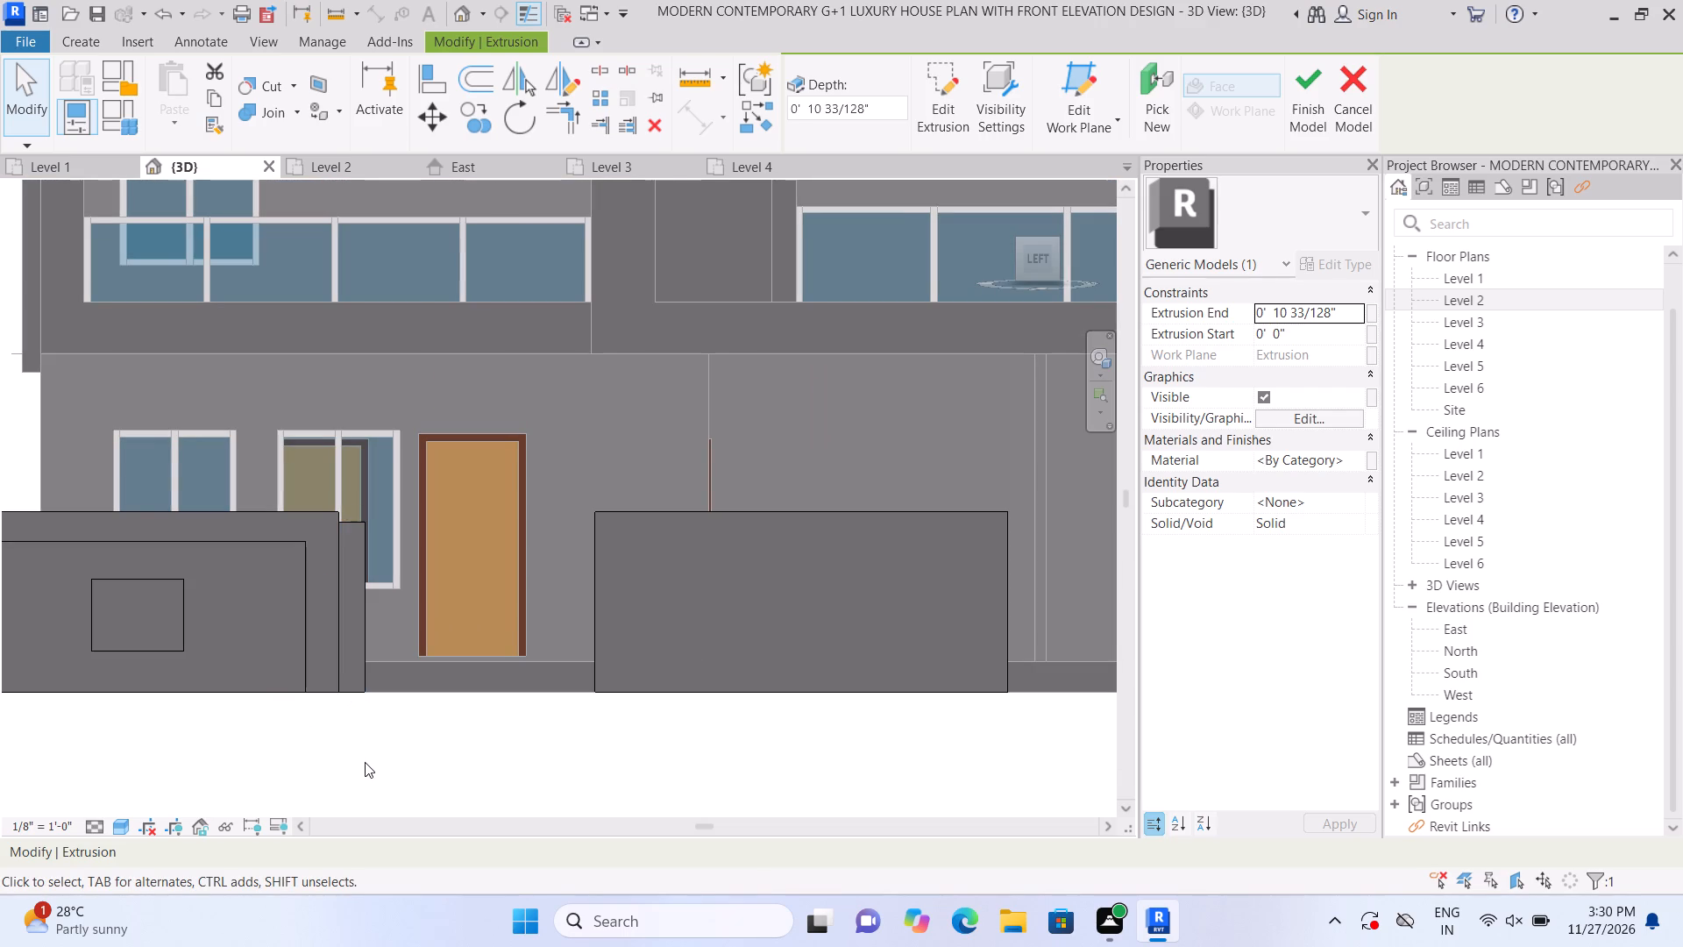
Examine the end strip and the middle boundary wall block at an angle and straight on from the front elevation.
middle_click_drag(375, 762, 372, 762)
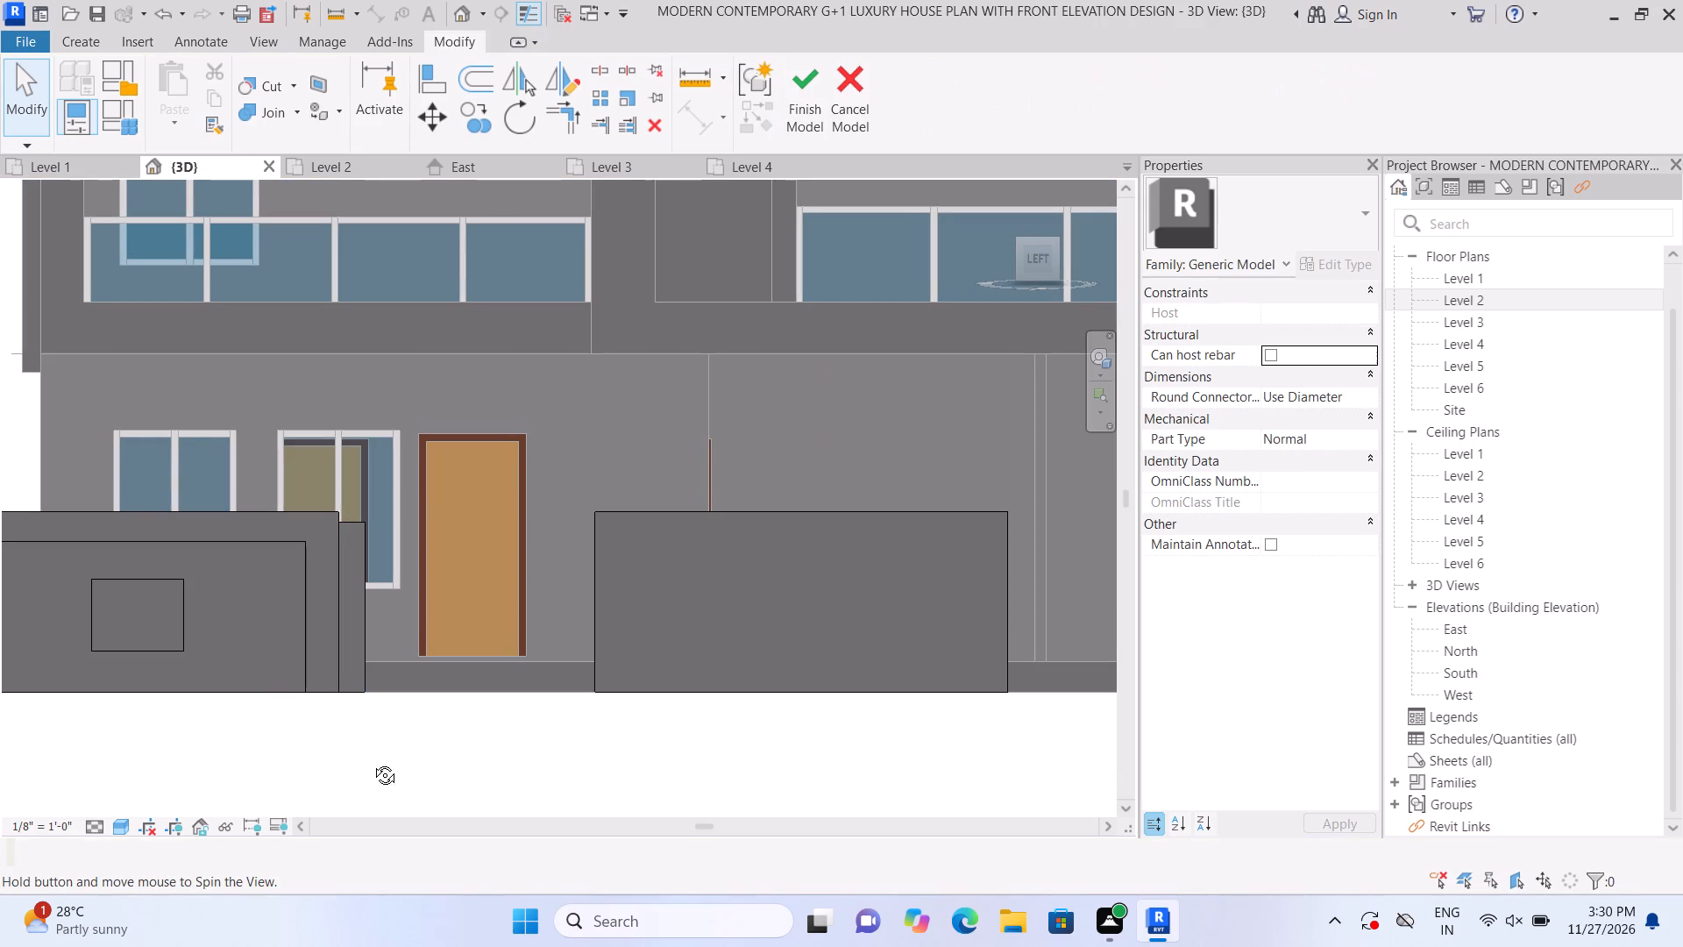
middle_click_drag(372, 762, 327, 756)
scroll(402, 772, "down", 4)
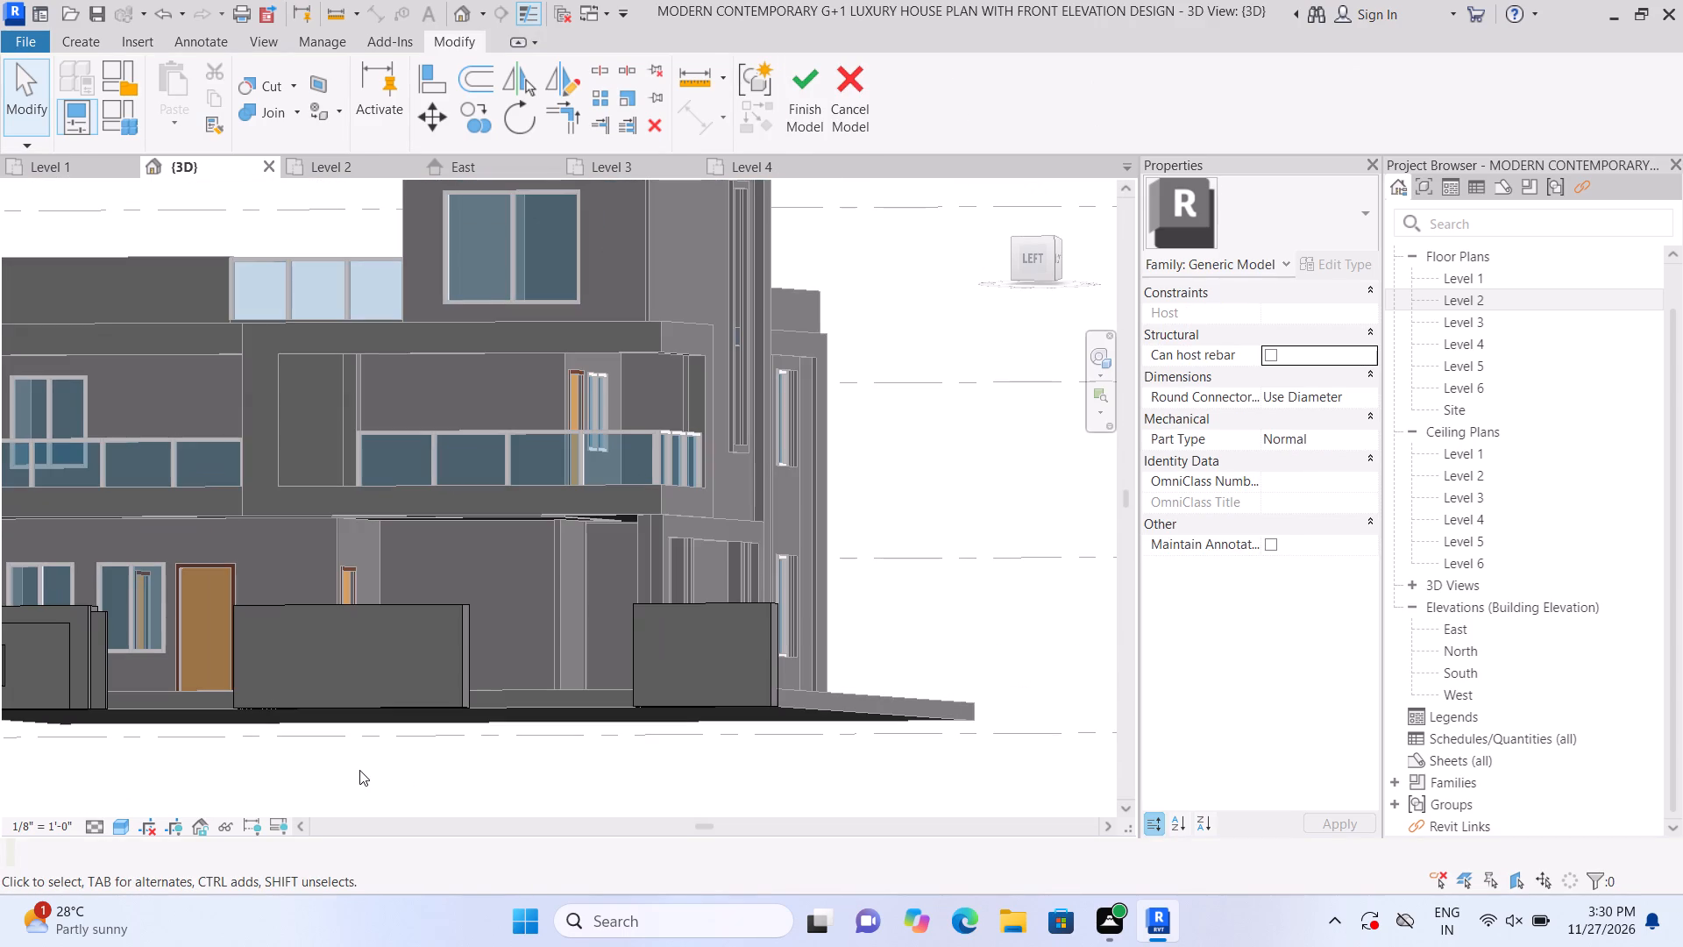
left_click(1032, 265)
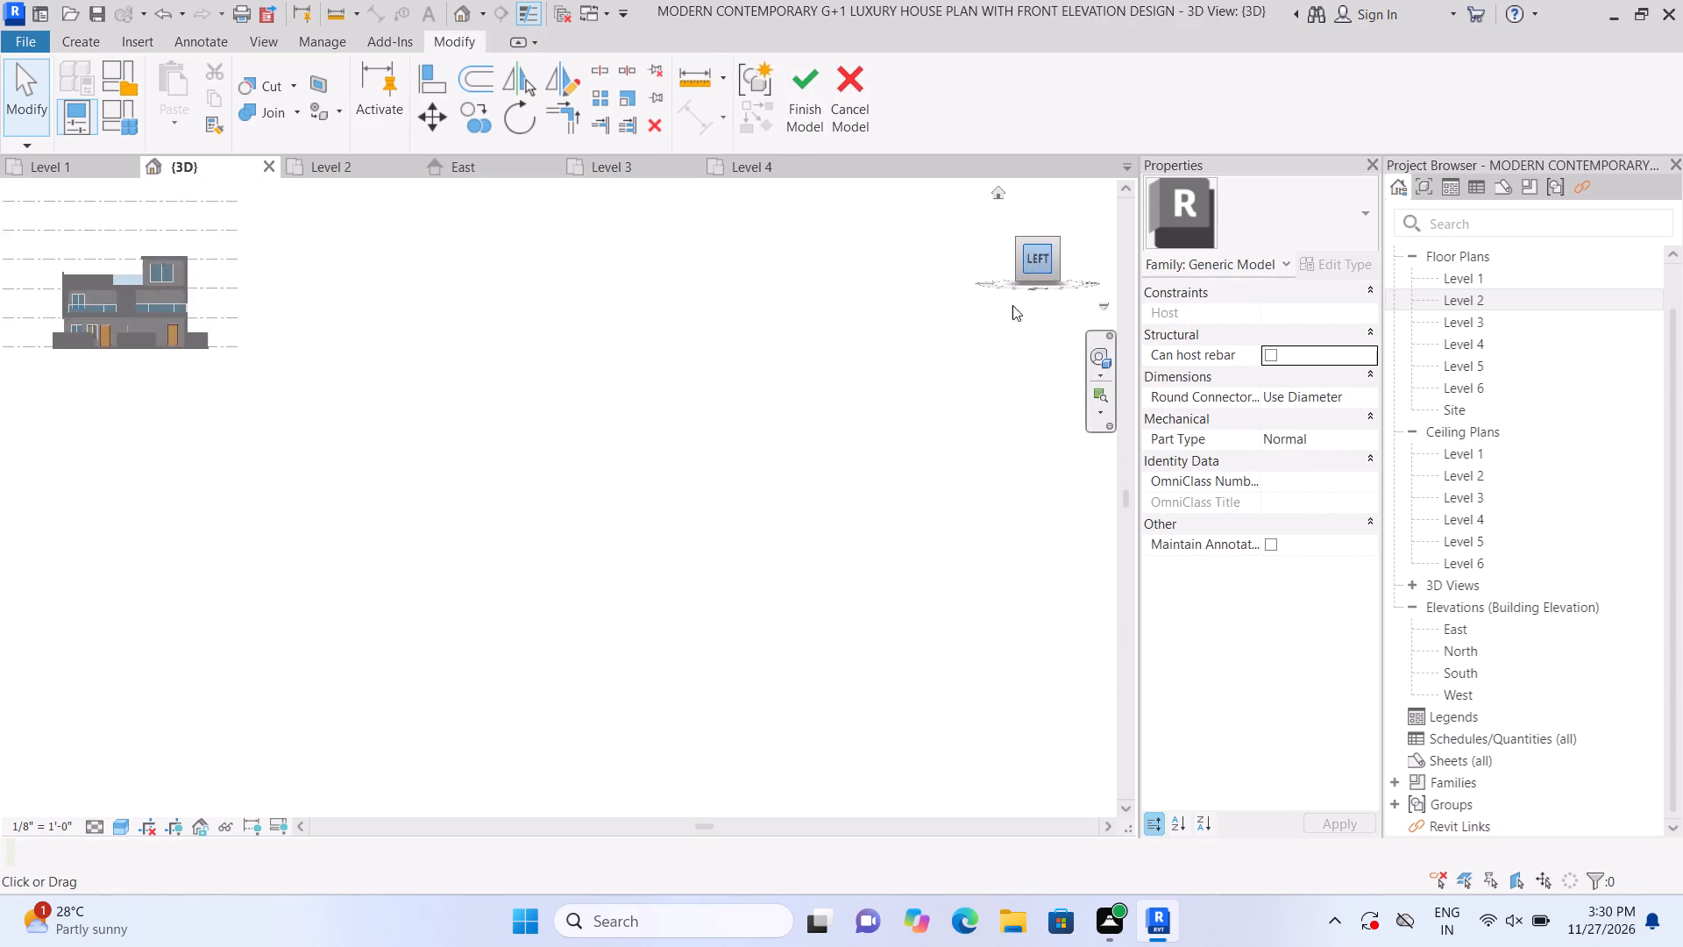
scroll(620, 500, "up", 15)
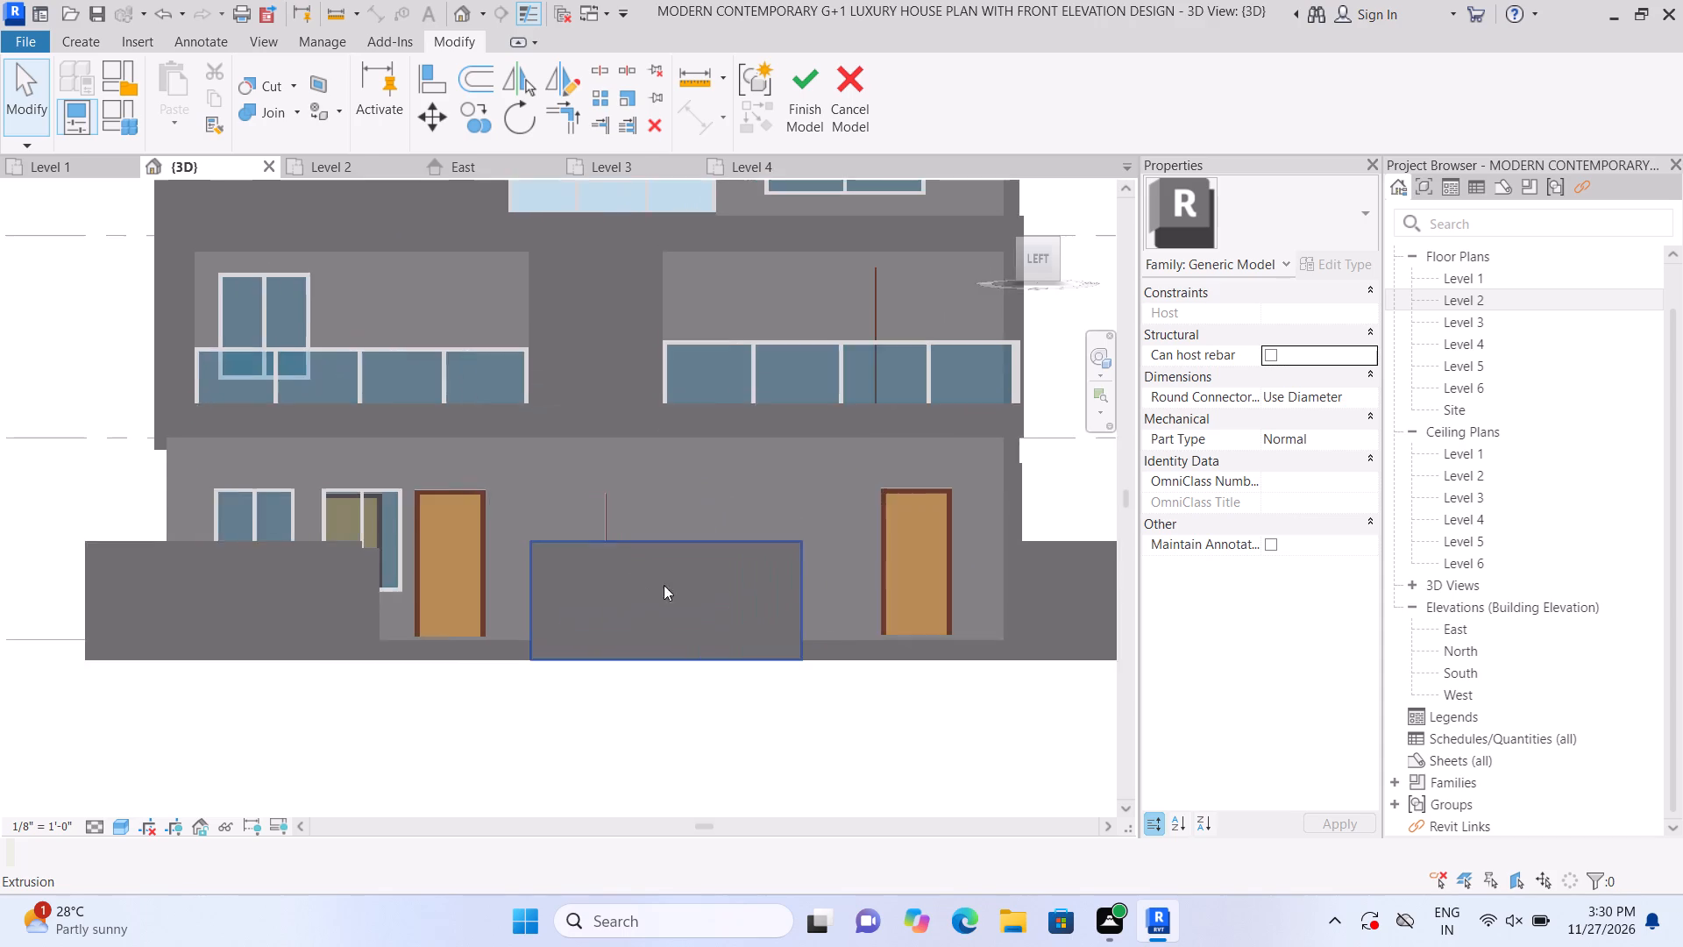
scroll(664, 585, "up", 3)
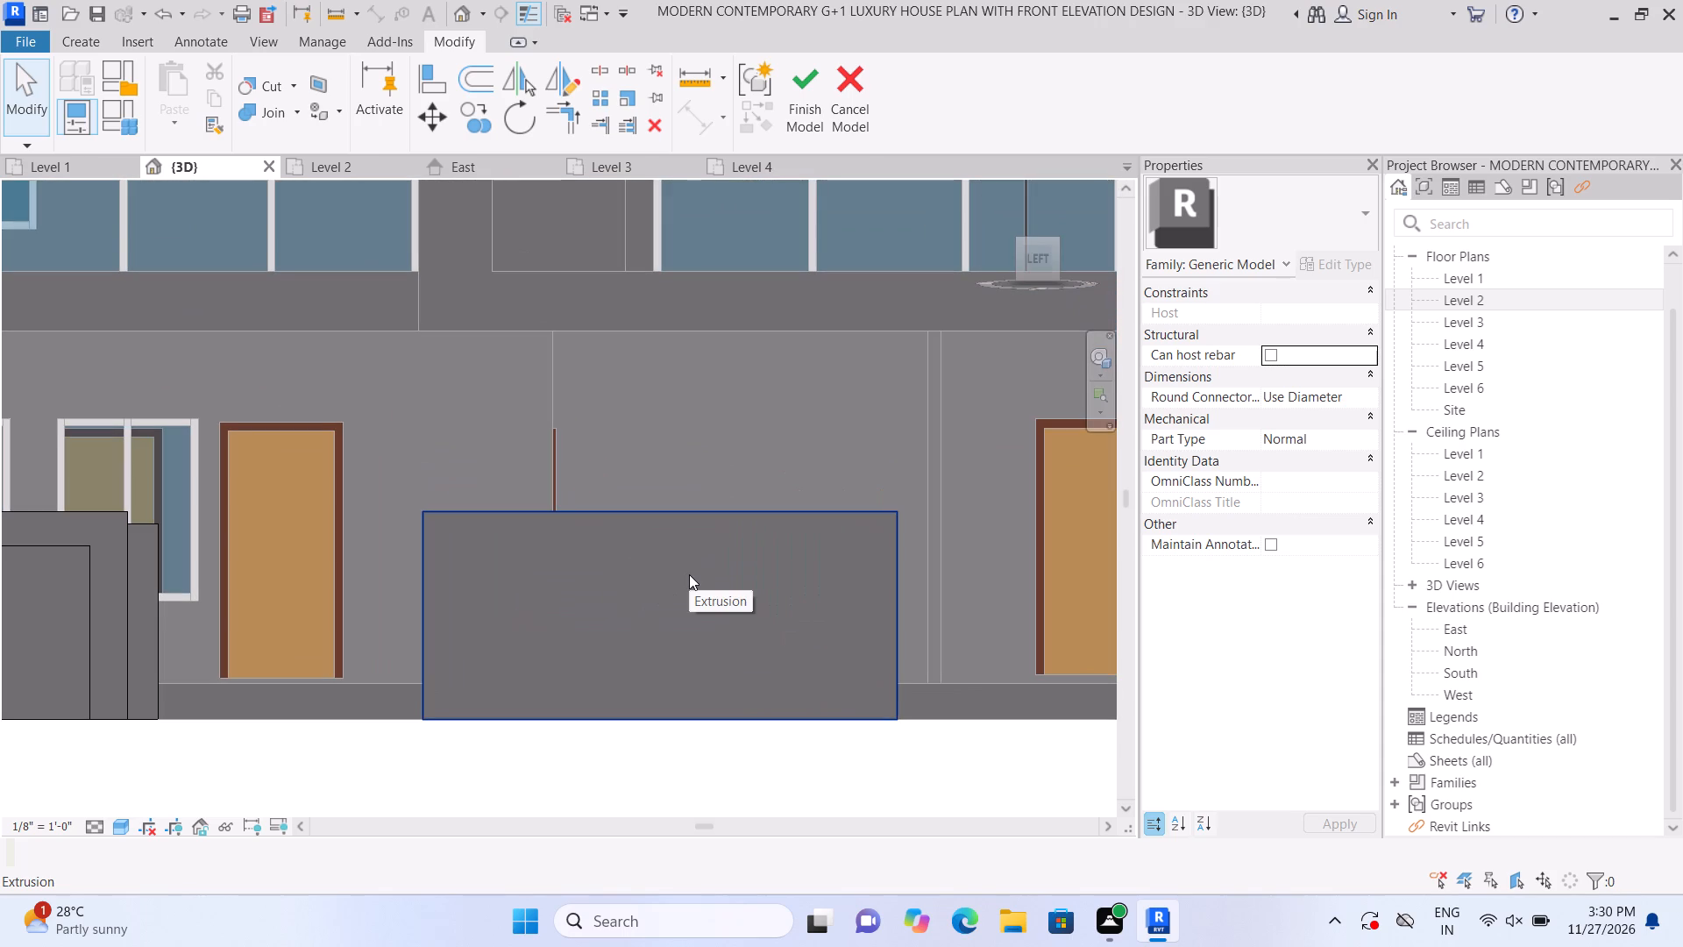
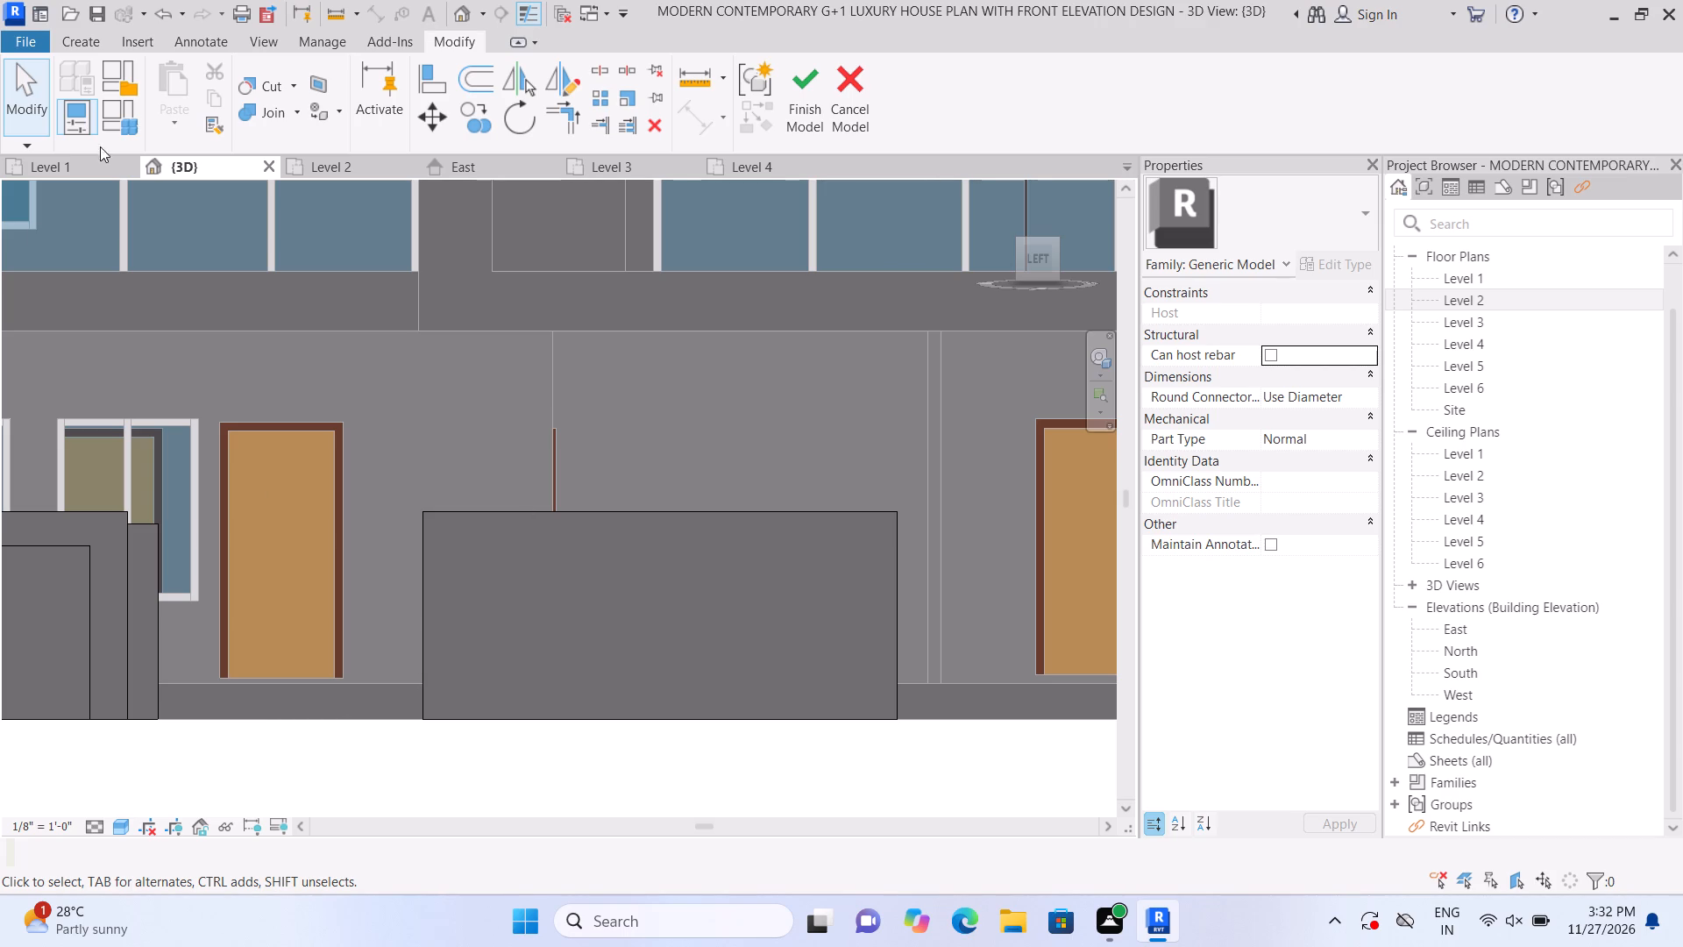
Extrude a full-height vertical strip about 5' 10 3/8" tall from the middle wall block's front face, along its left edge.
left_click(94, 46)
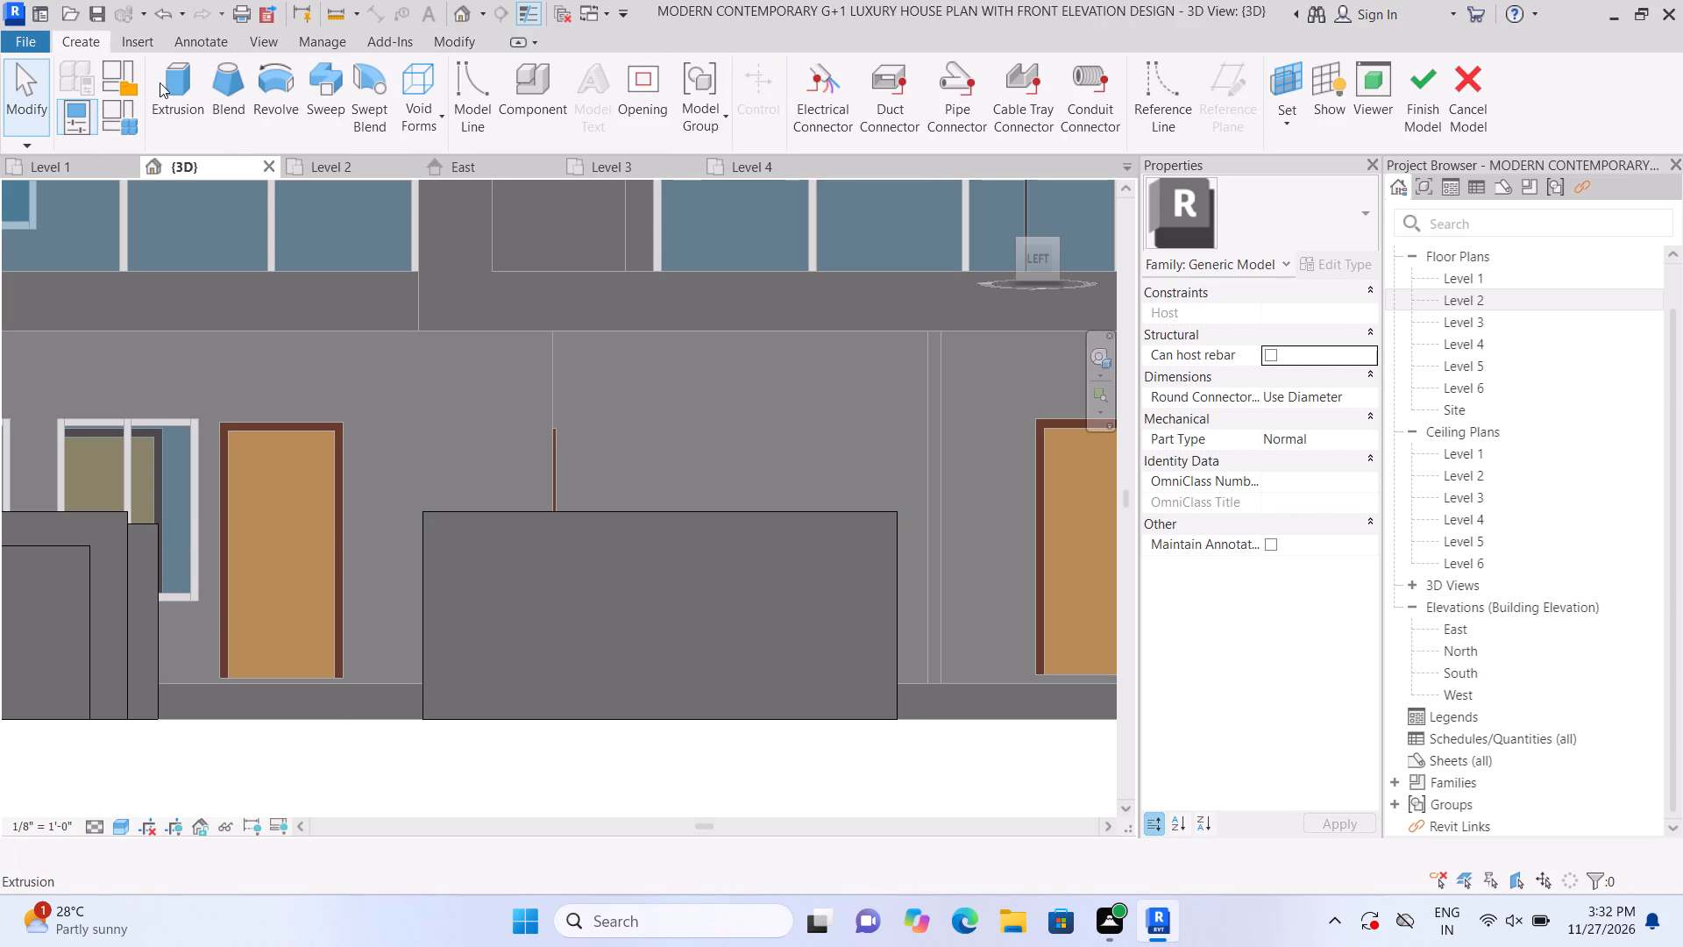
left_click(160, 82)
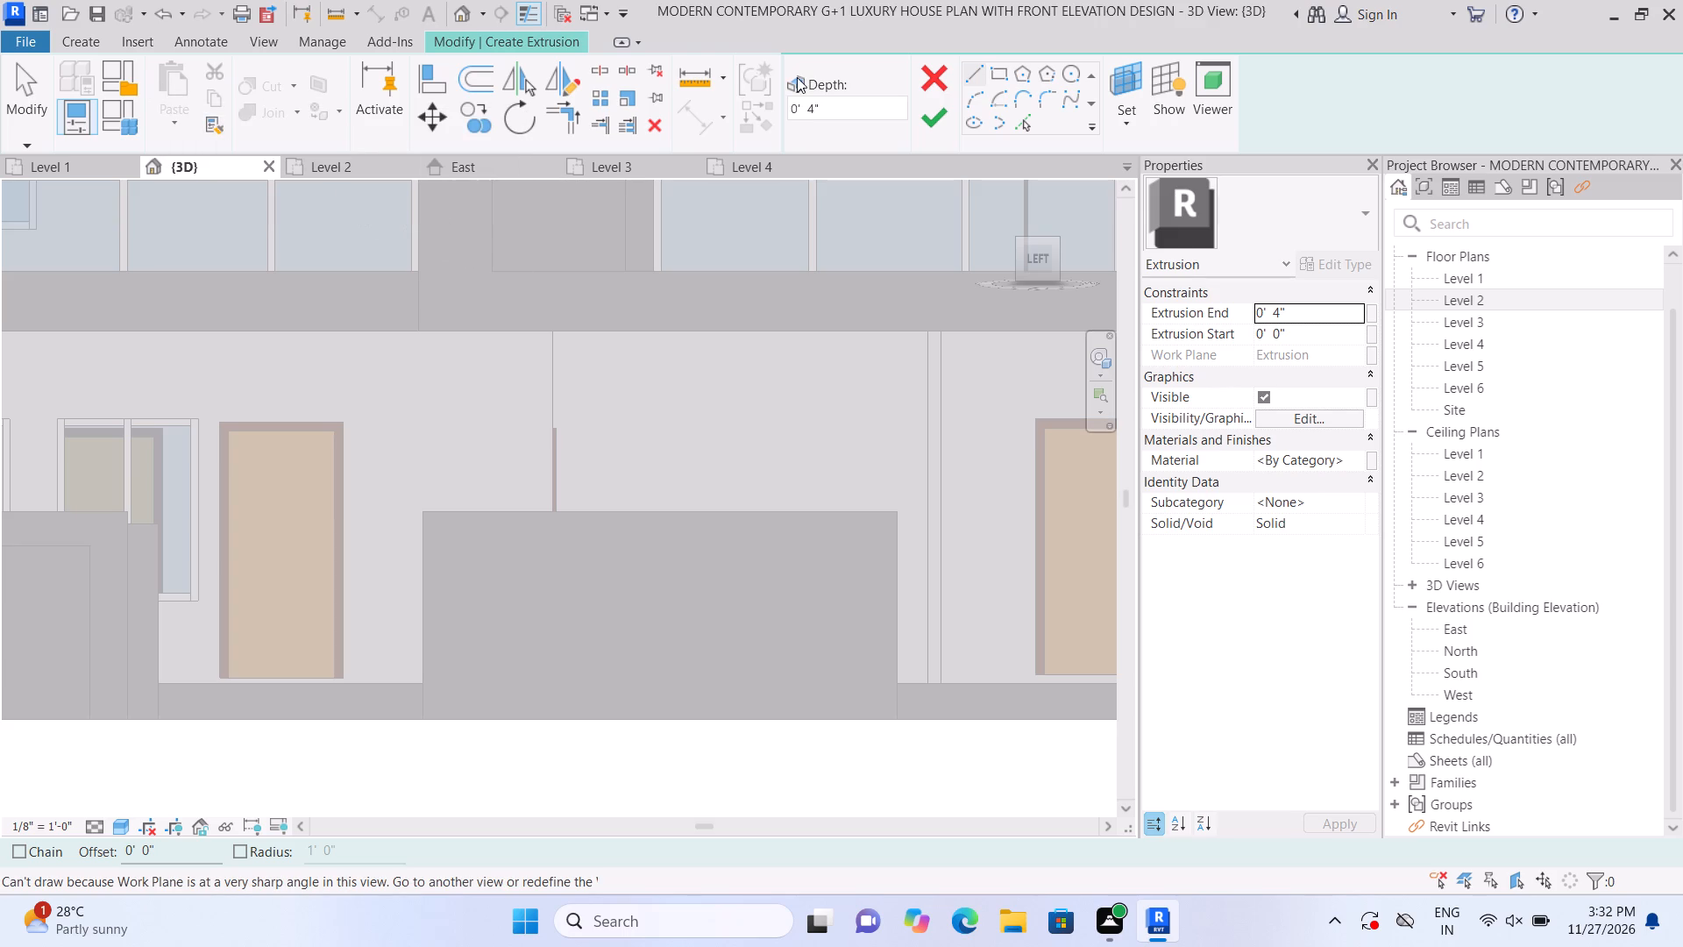
left_click_drag(1121, 124, 1133, 130)
left_click(1129, 198)
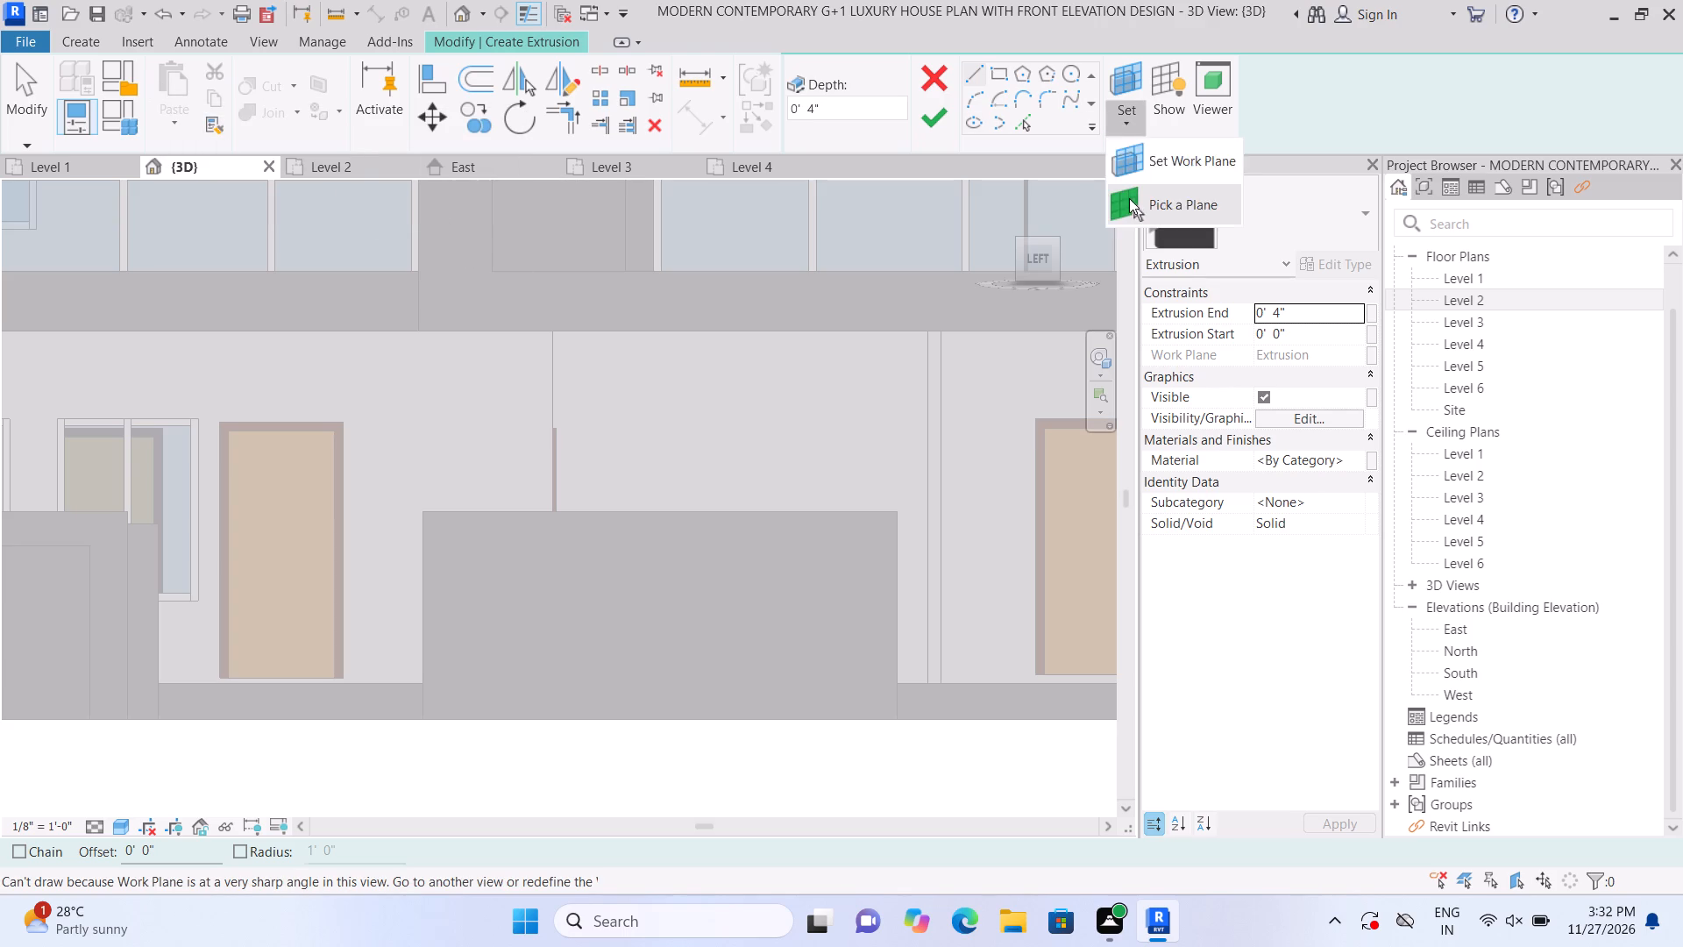
left_click(861, 554)
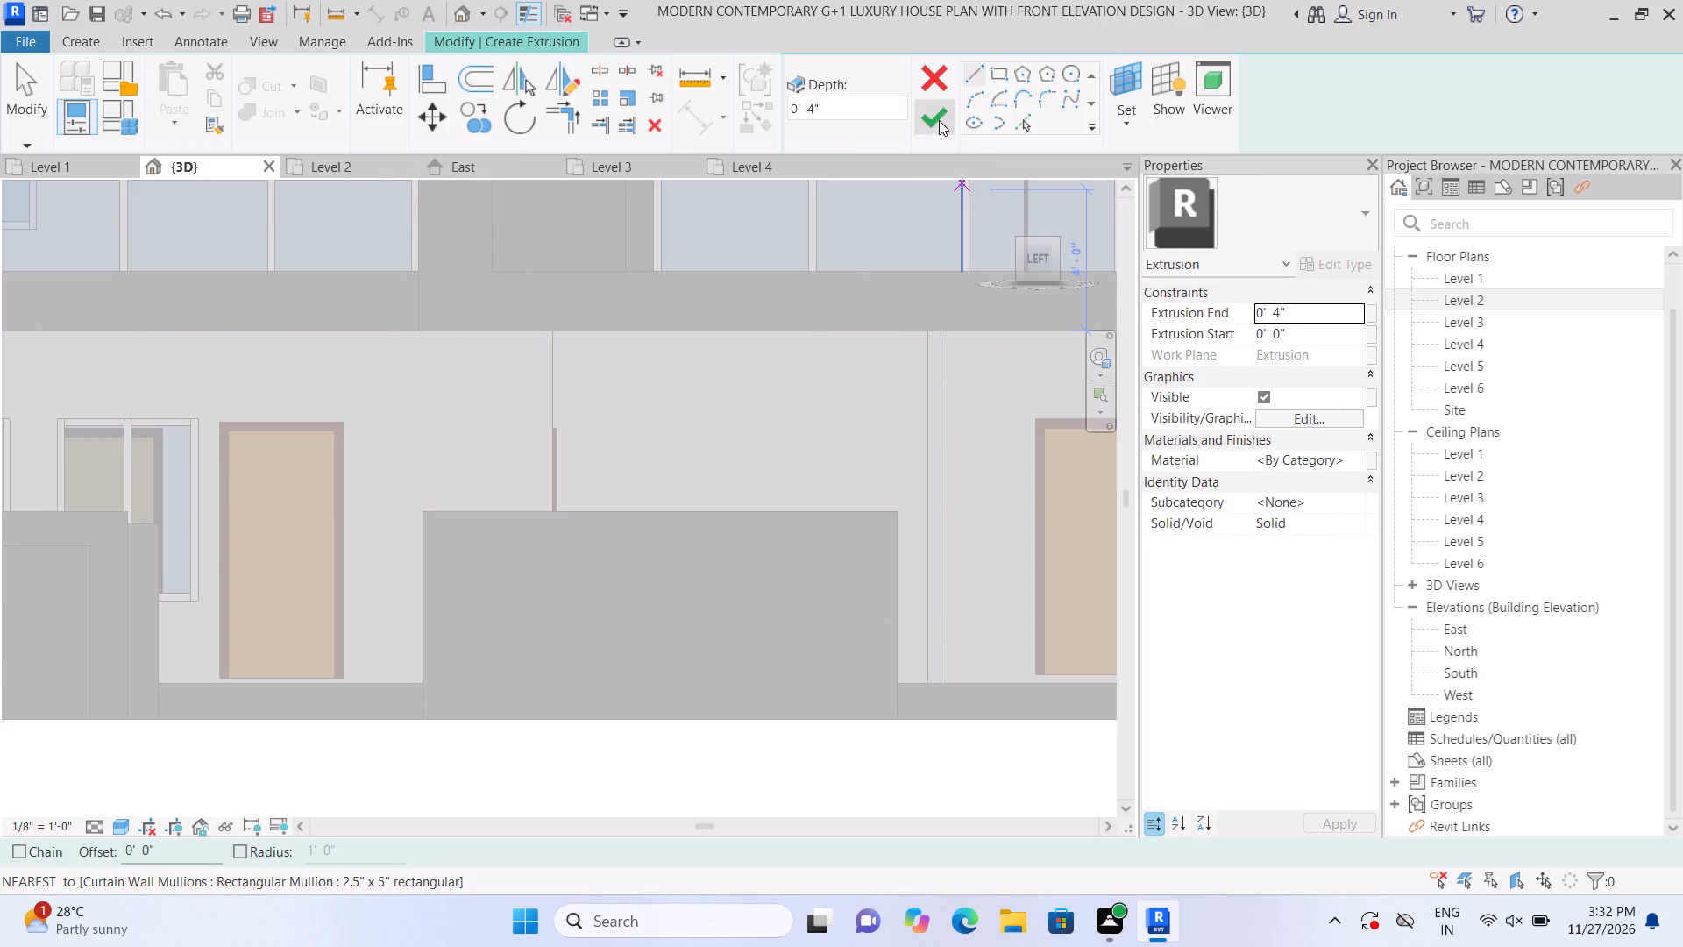
left_click(994, 76)
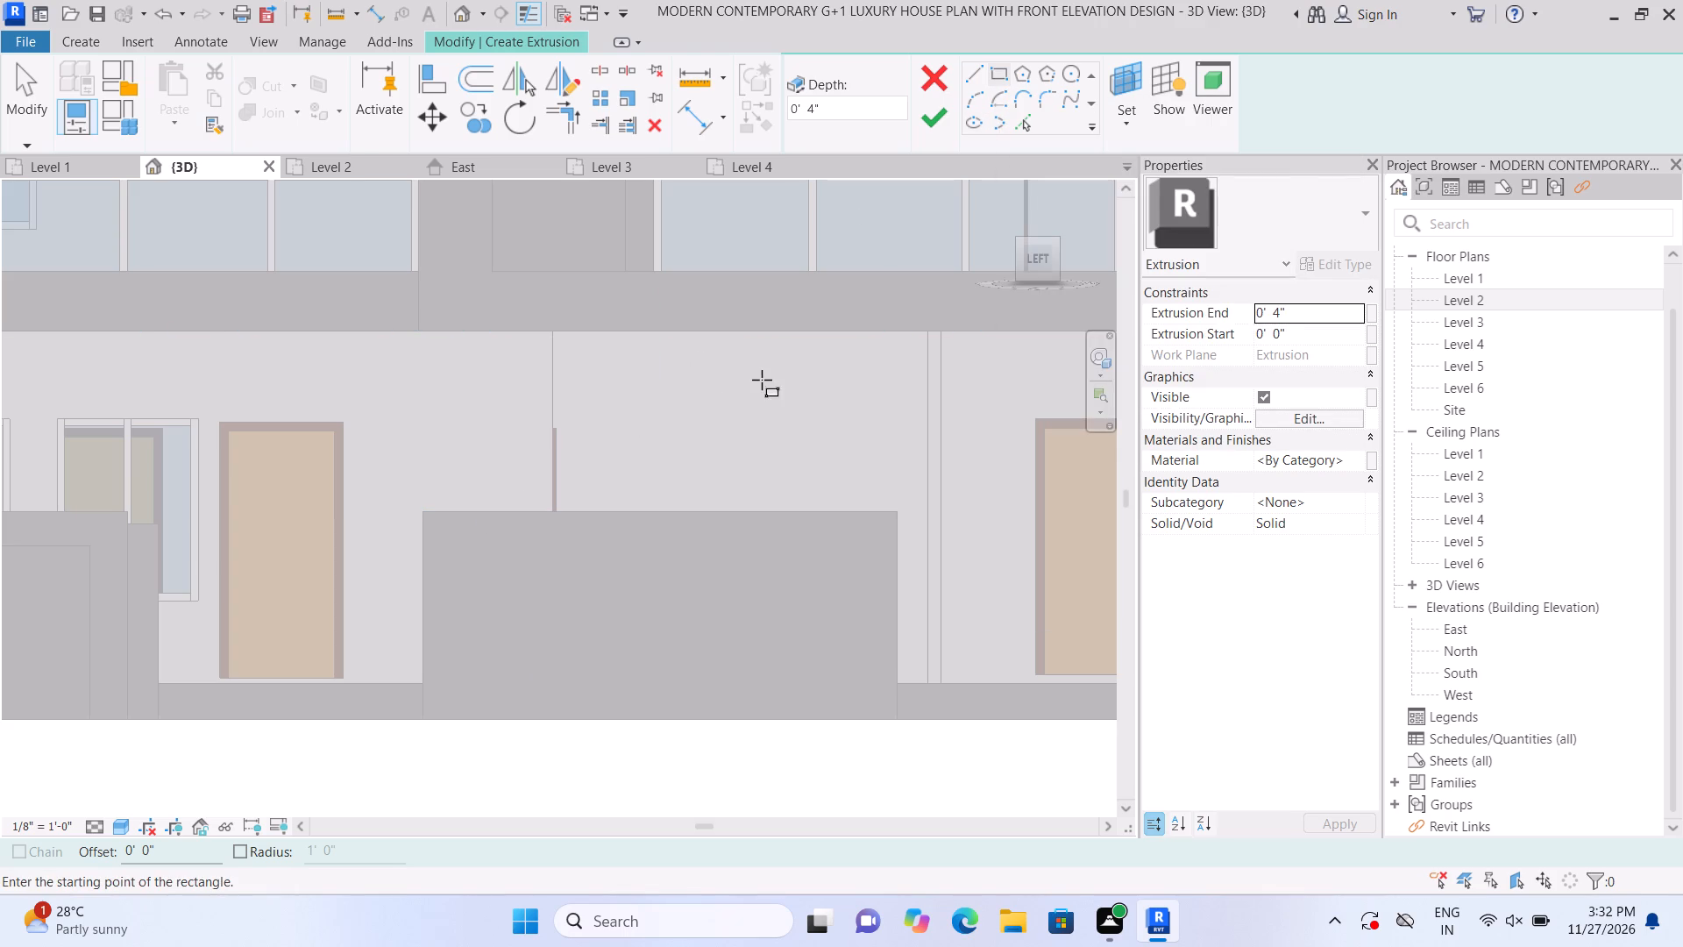
left_click(1122, 136)
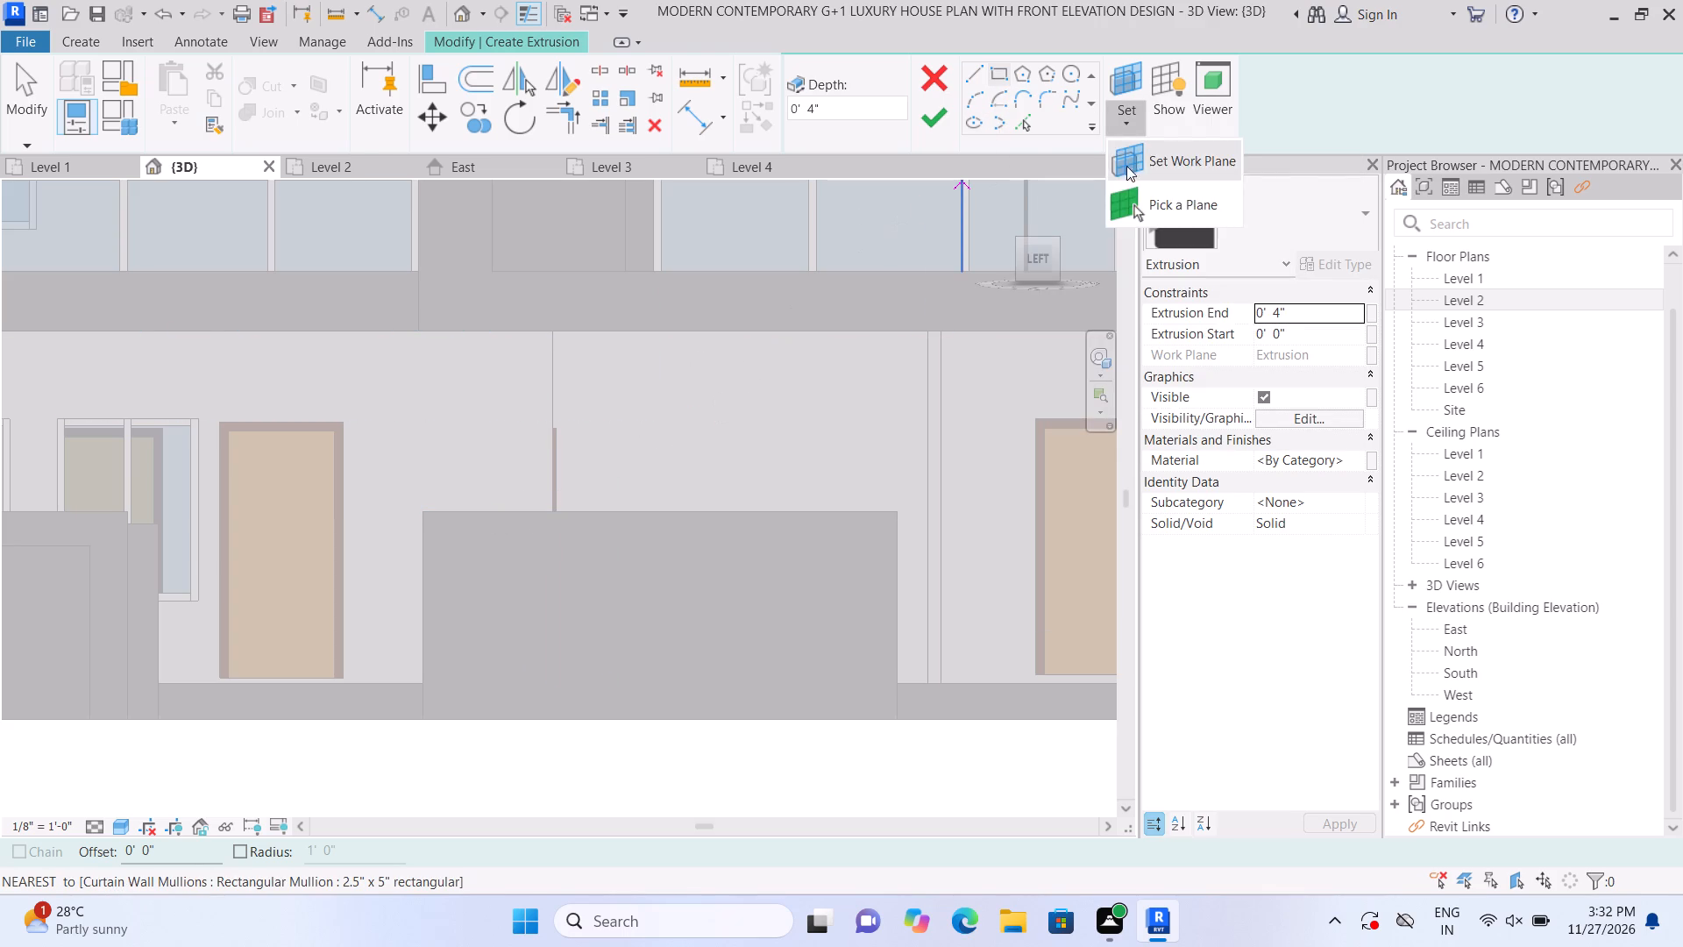
left_click(1138, 217)
left_click(777, 561)
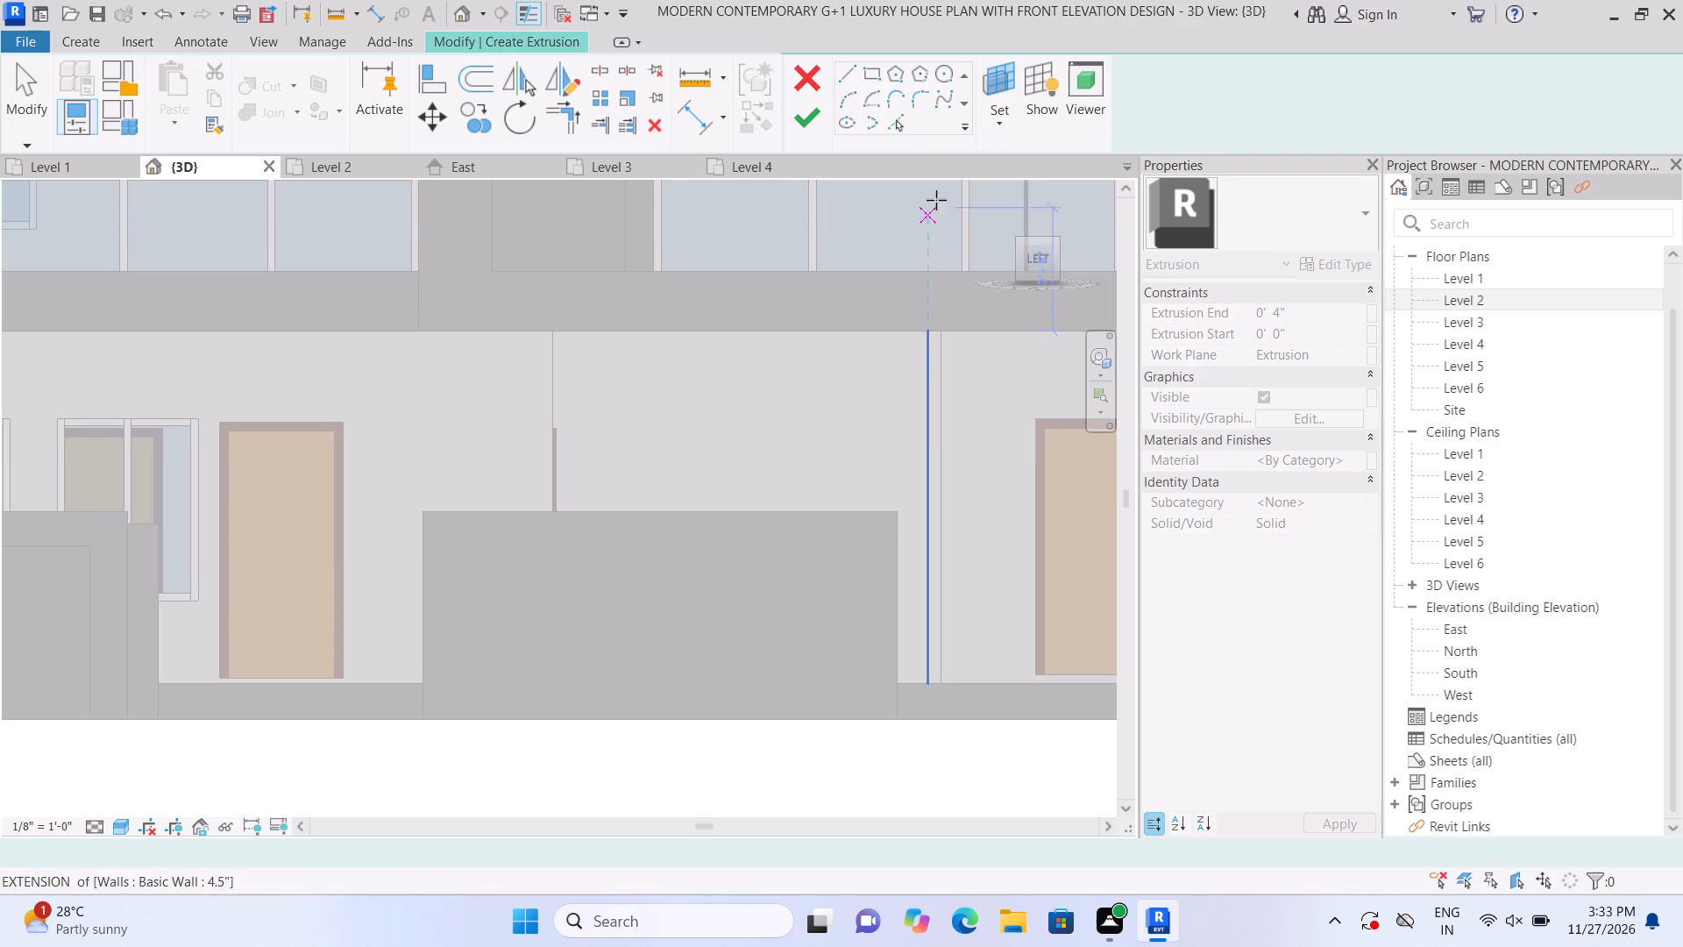
left_click(1001, 77)
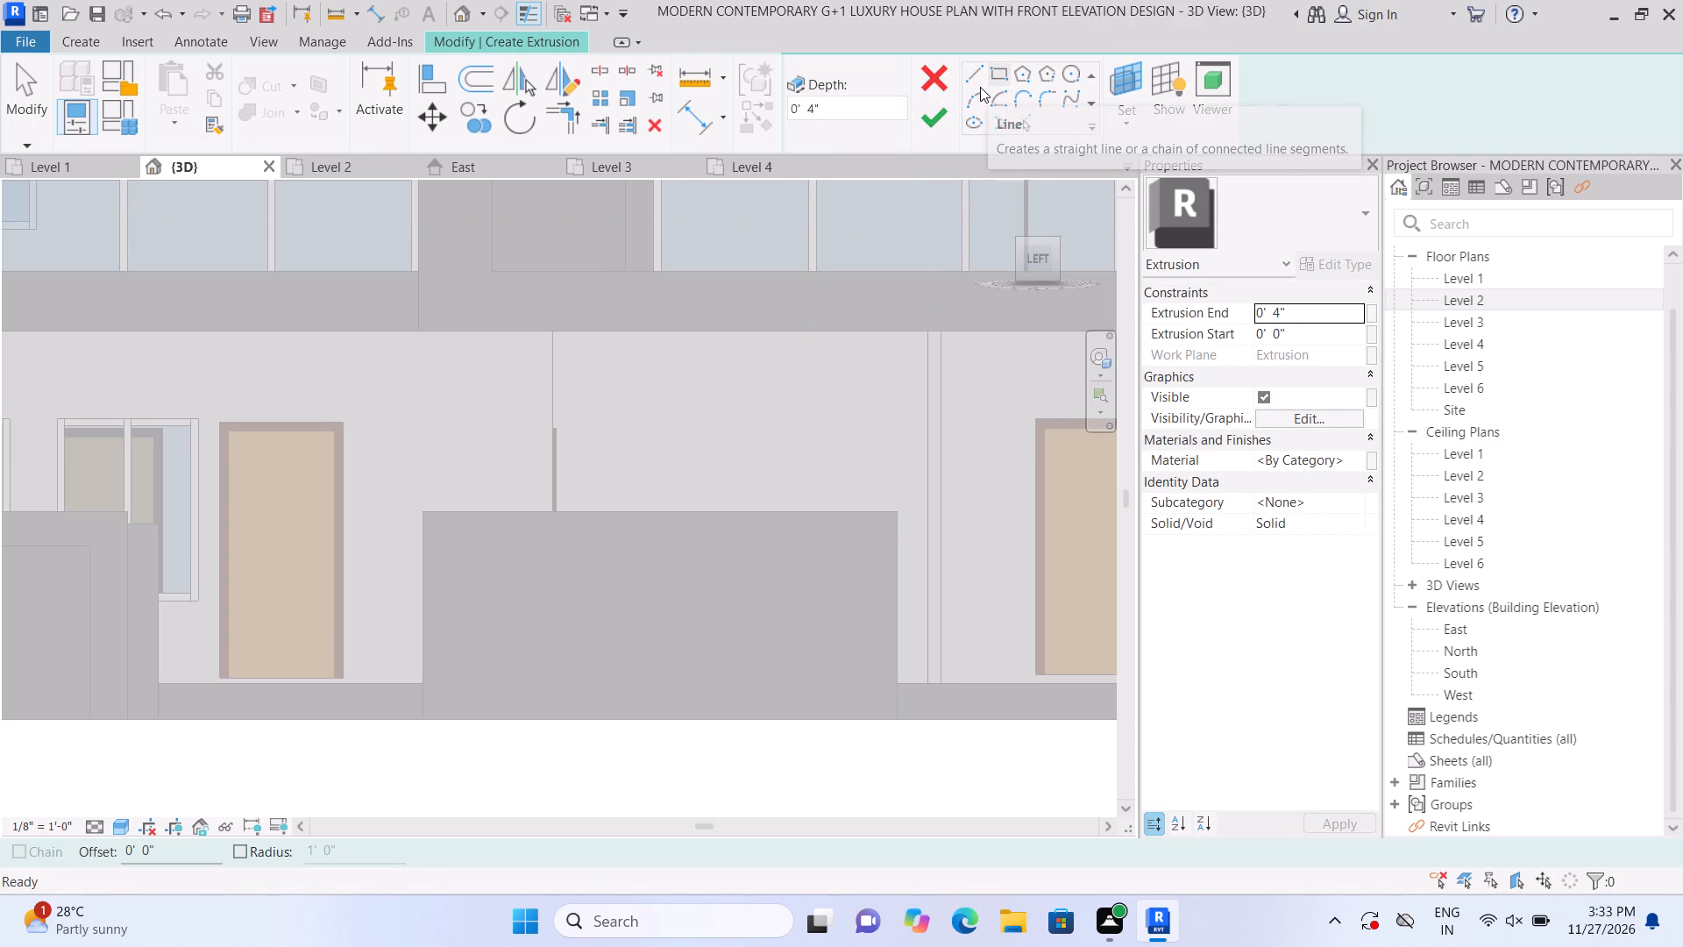
left_click(424, 511)
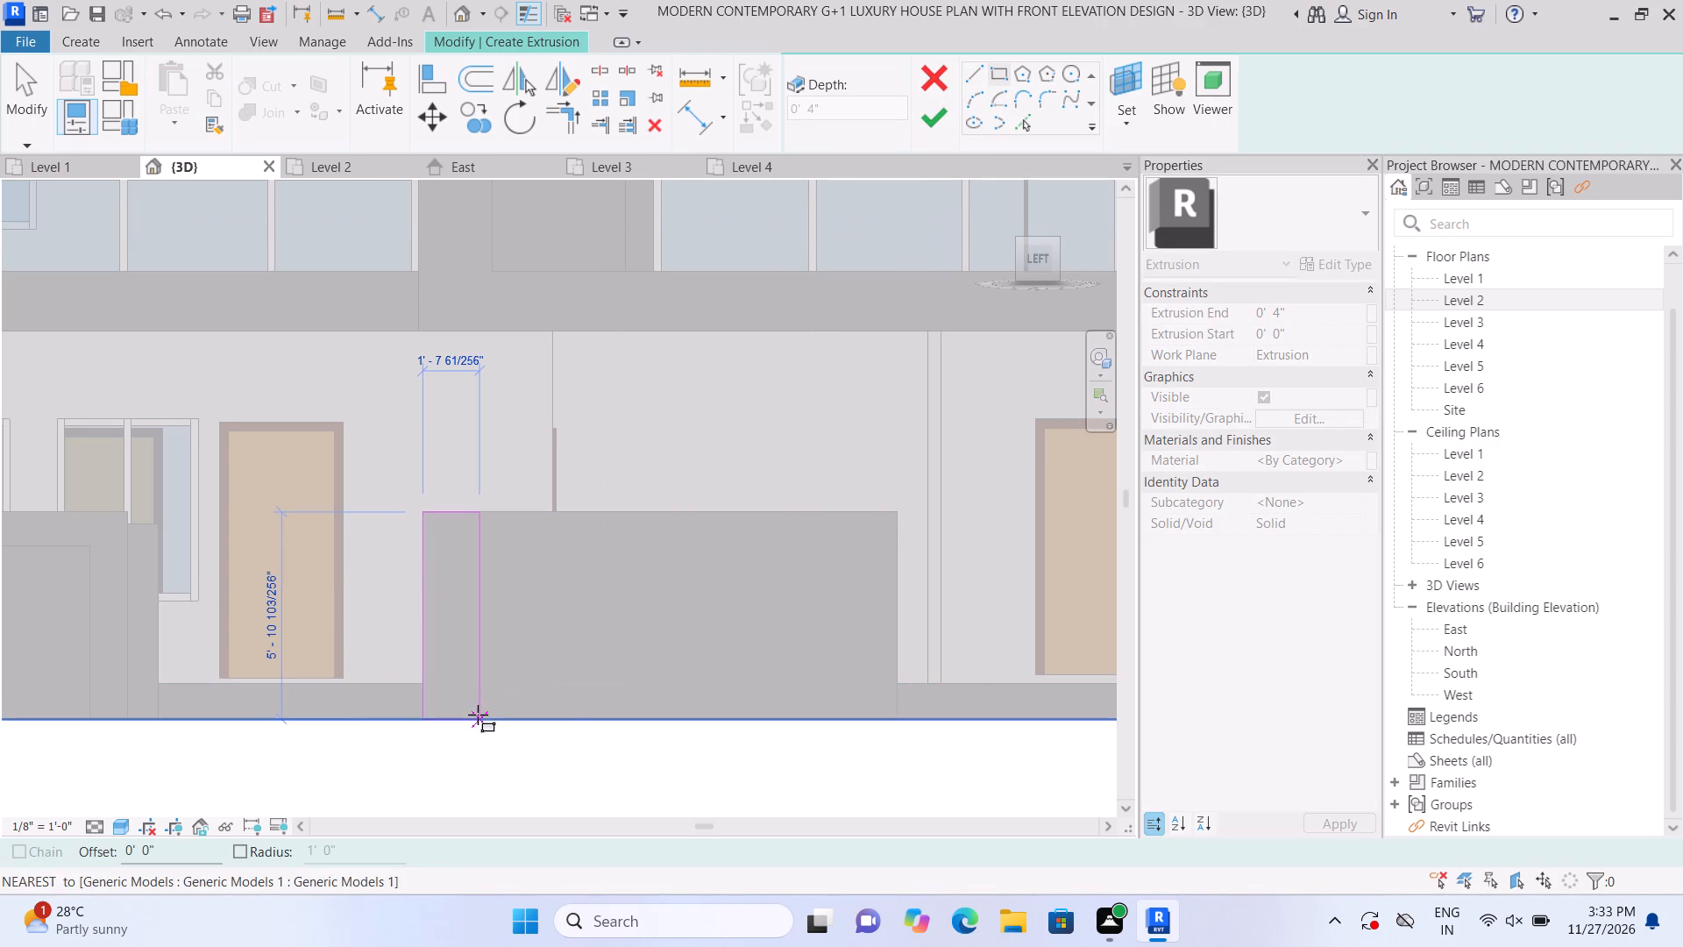
double_click(460, 721)
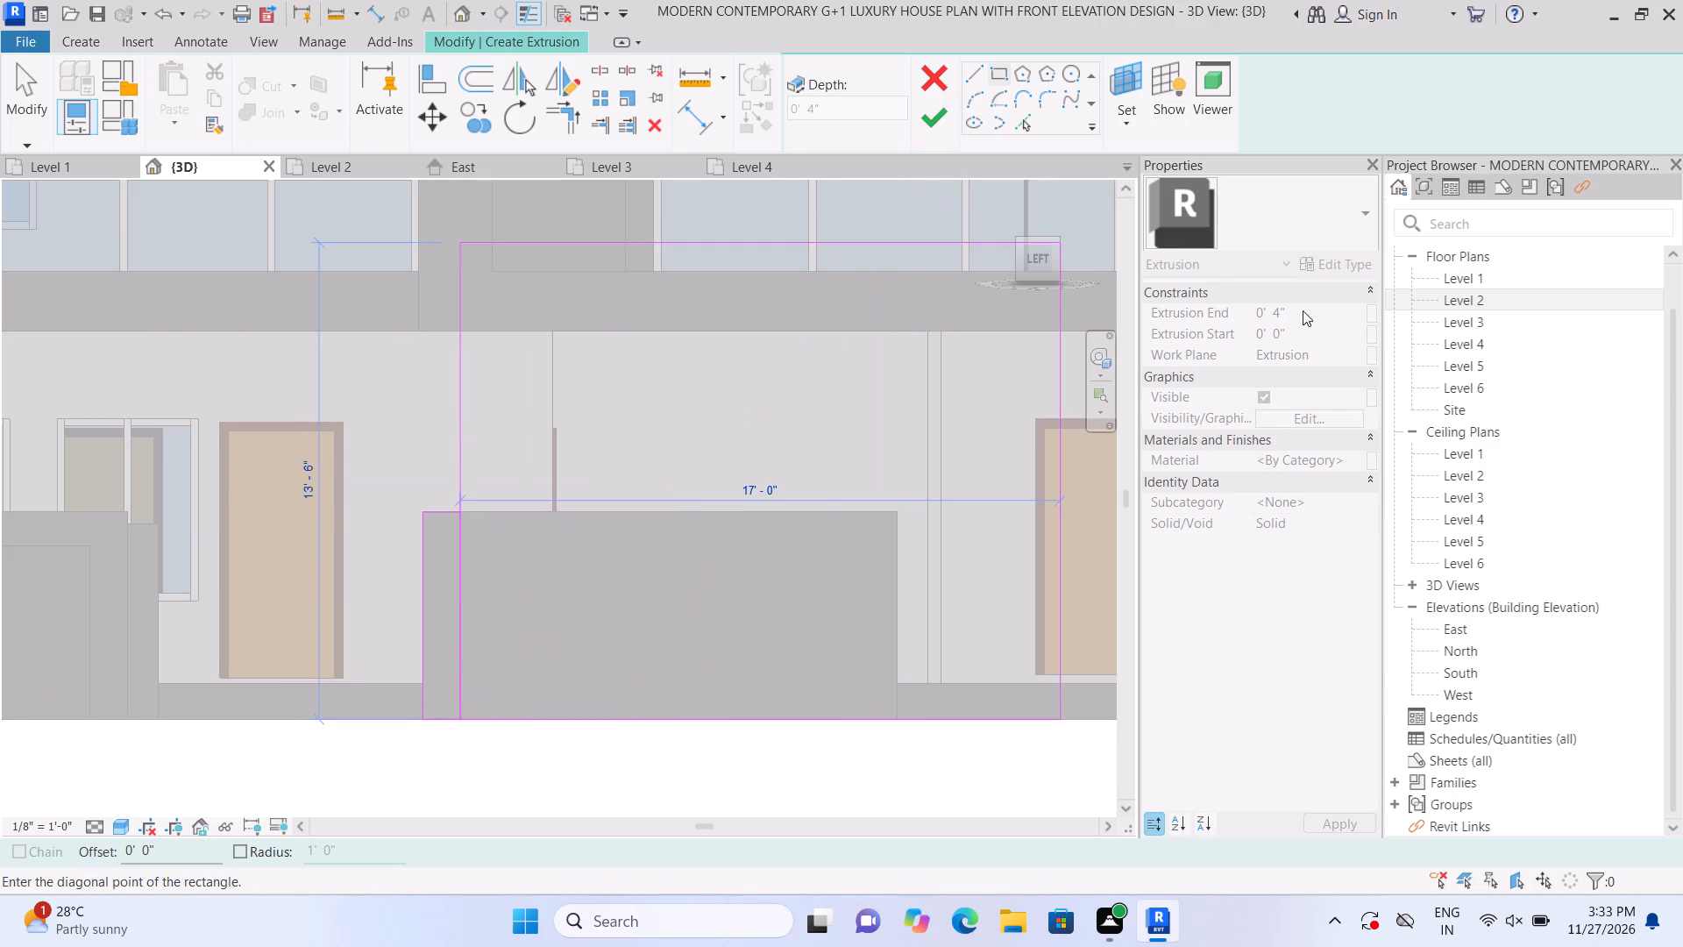
left_click(927, 122)
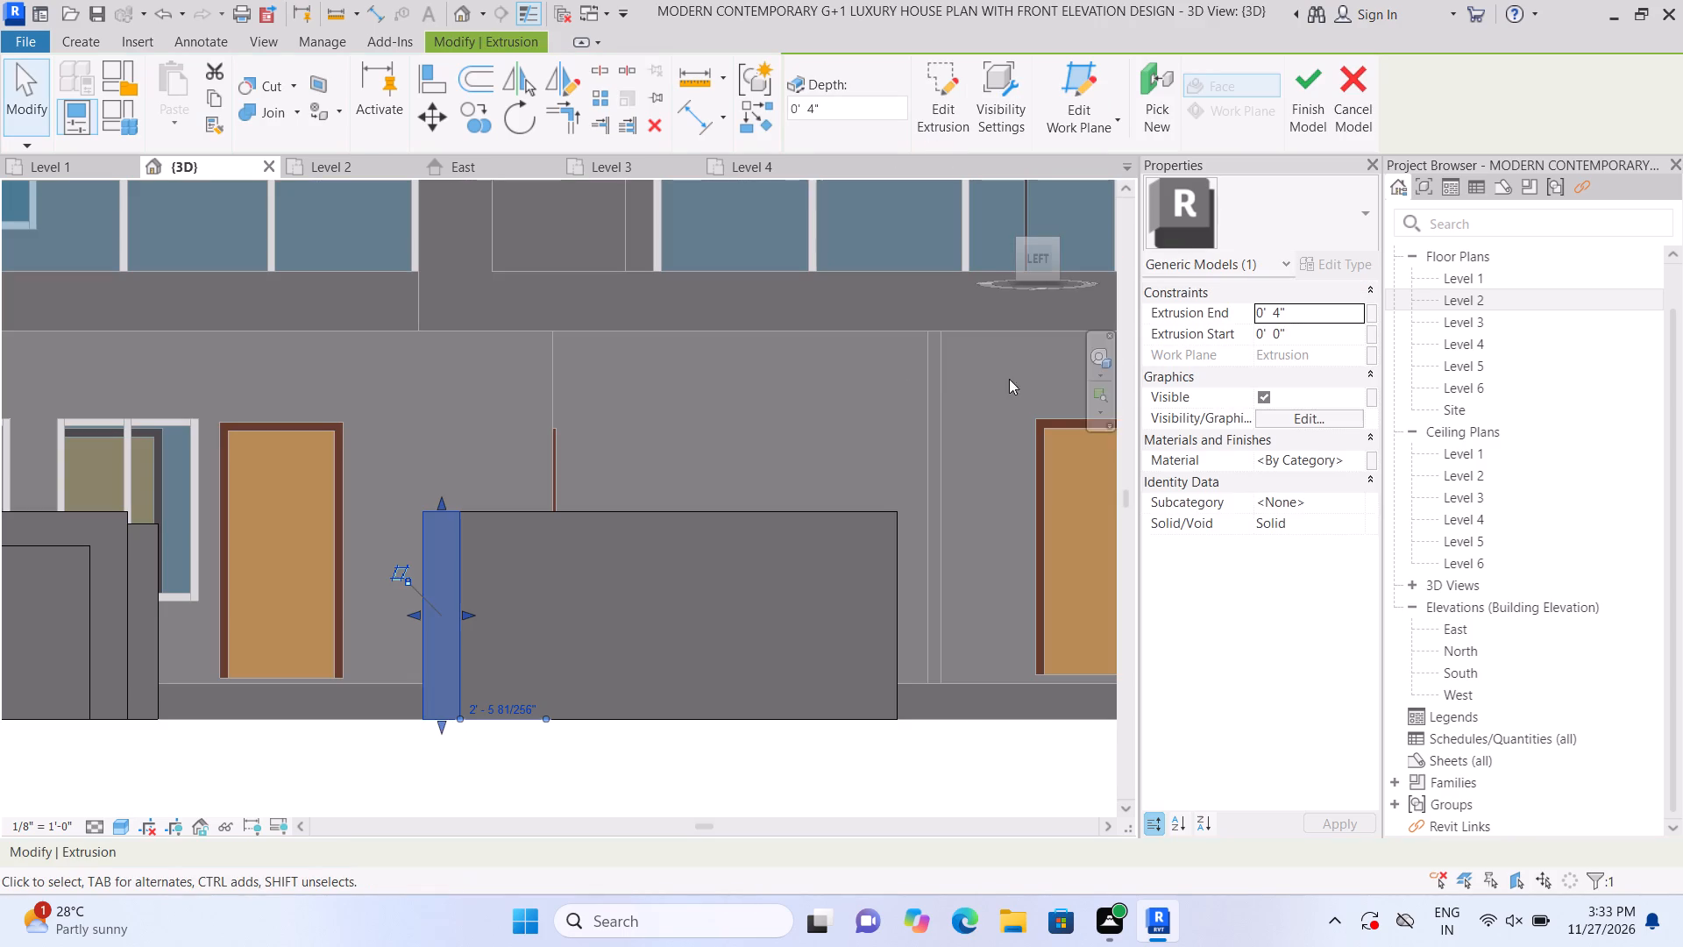
Set the new vertical strip's extrusion end to 9".
double_click(1304, 307)
key("BackSpace")
key("BackSpace")
key("BackSpace")
key("BackSpace")
key("BackSpace")
key("BackSpace")
key("BackSpace")
key("BackSpace")
key("BackSpace")
key("BackSpace")
key("BackSpace")
key("BackSpace")
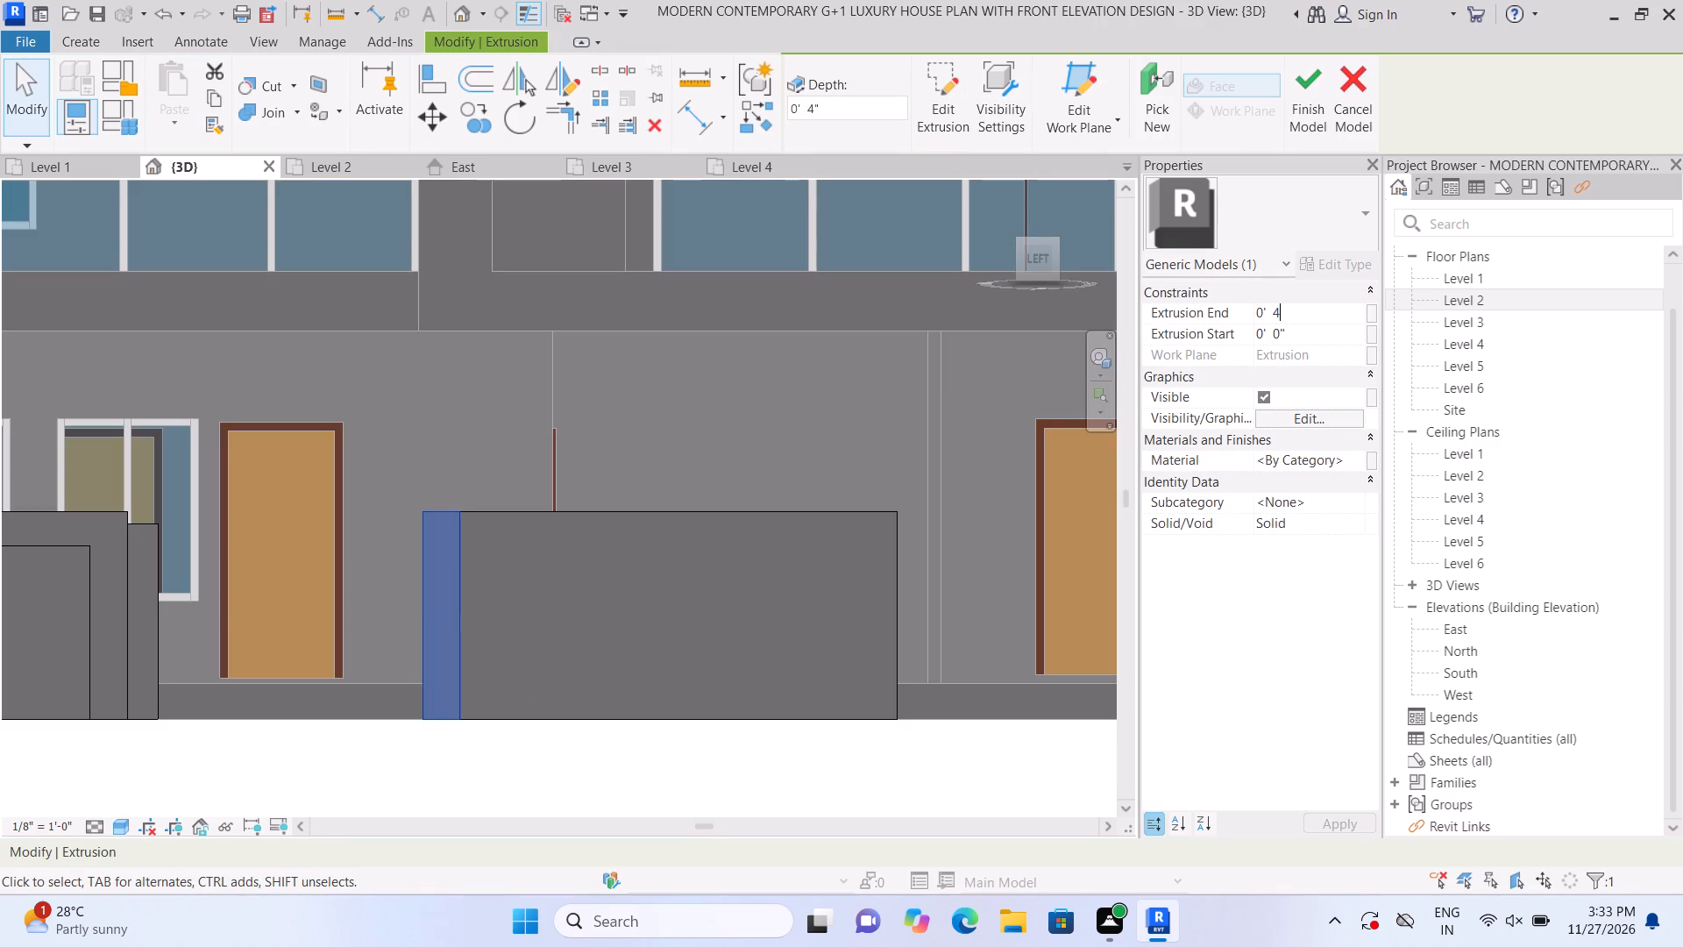
type("9\"")
key("Return")
scroll(1304, 307, "up", 1)
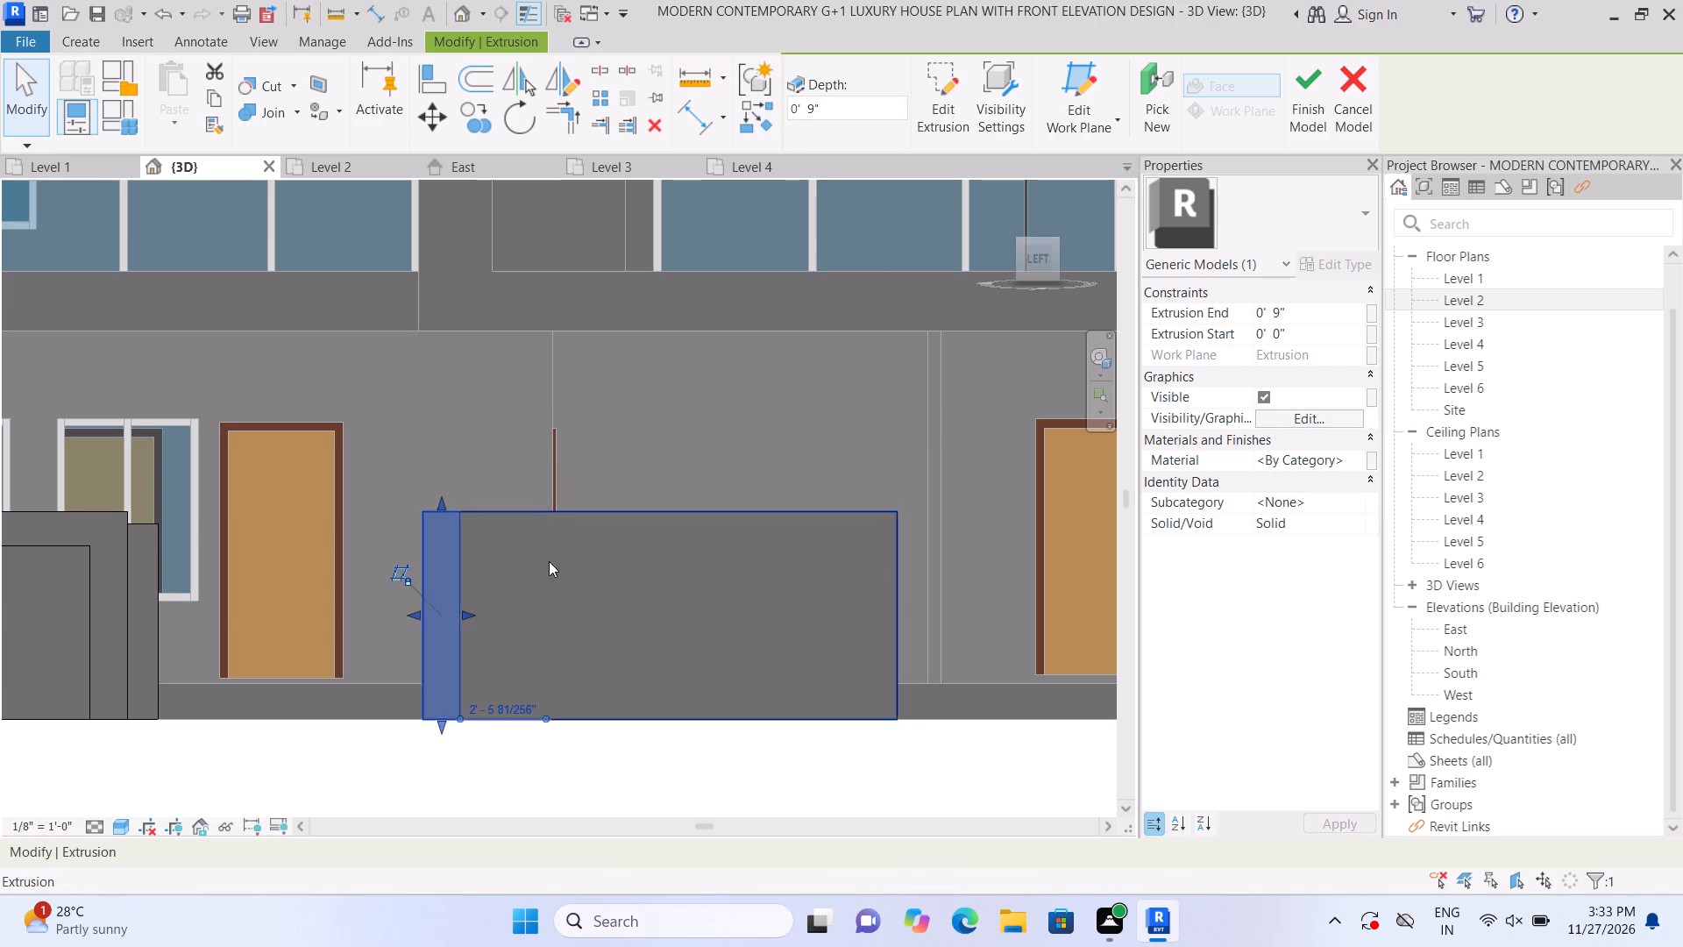
left_click(578, 799)
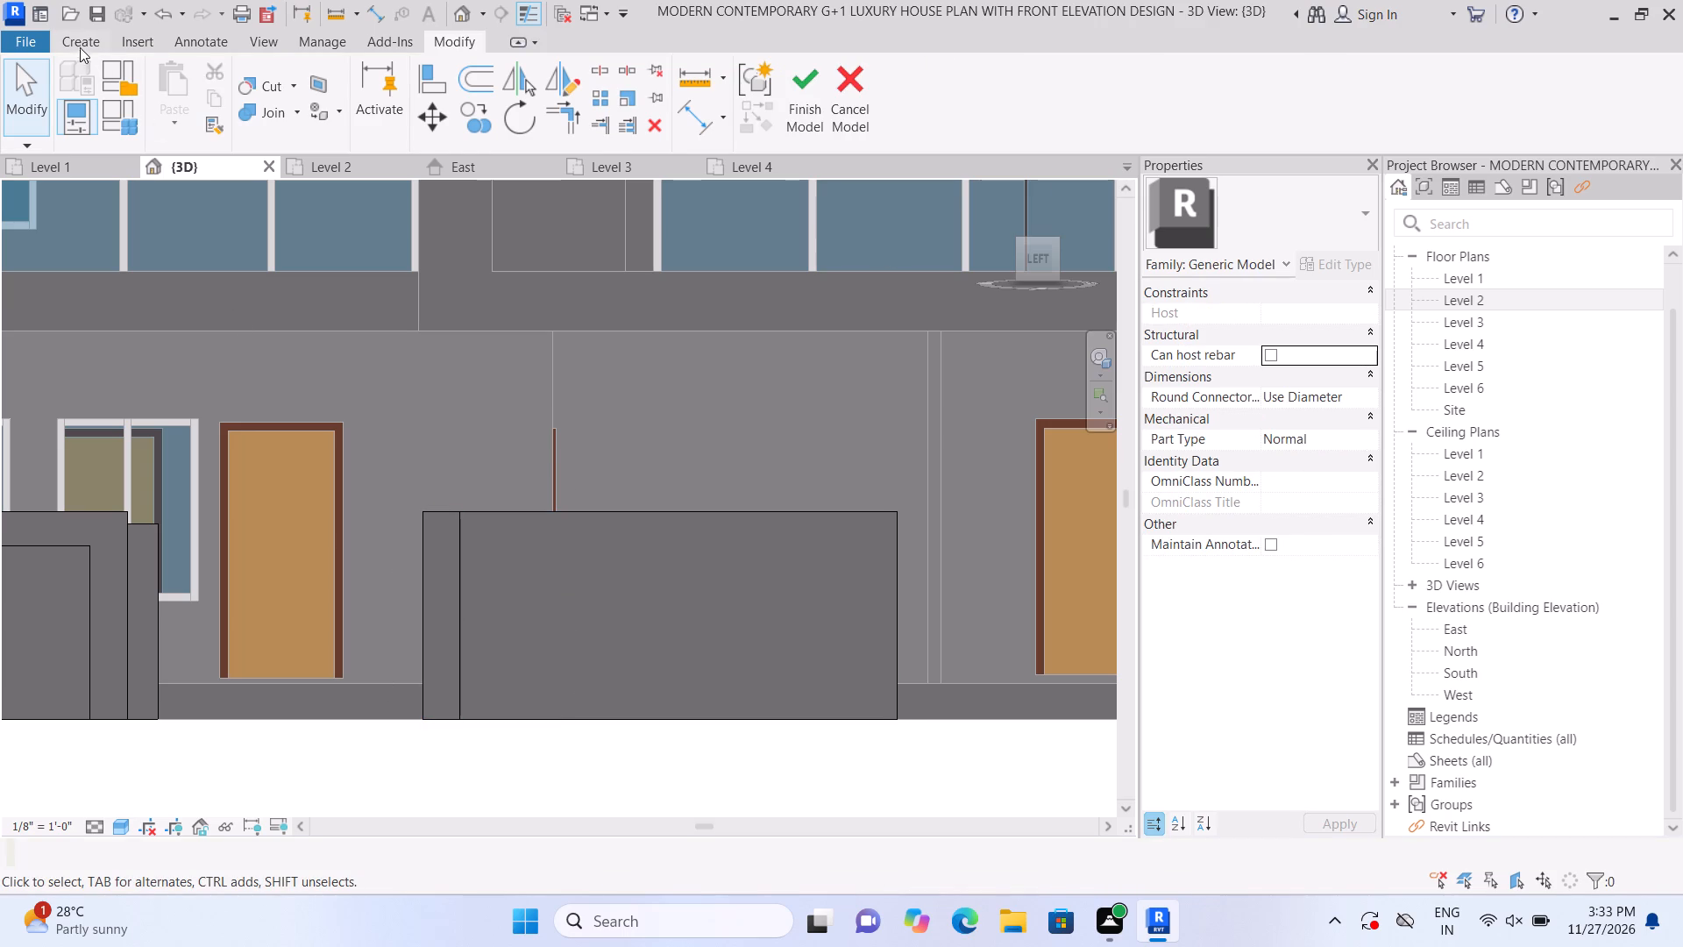
Extrude a horizontal strip about 12' 4 1/2" by 1' 0 1/2" along the block face's top edge, beside the vertical strip, 9" deep.
left_click(75, 36)
left_click(180, 79)
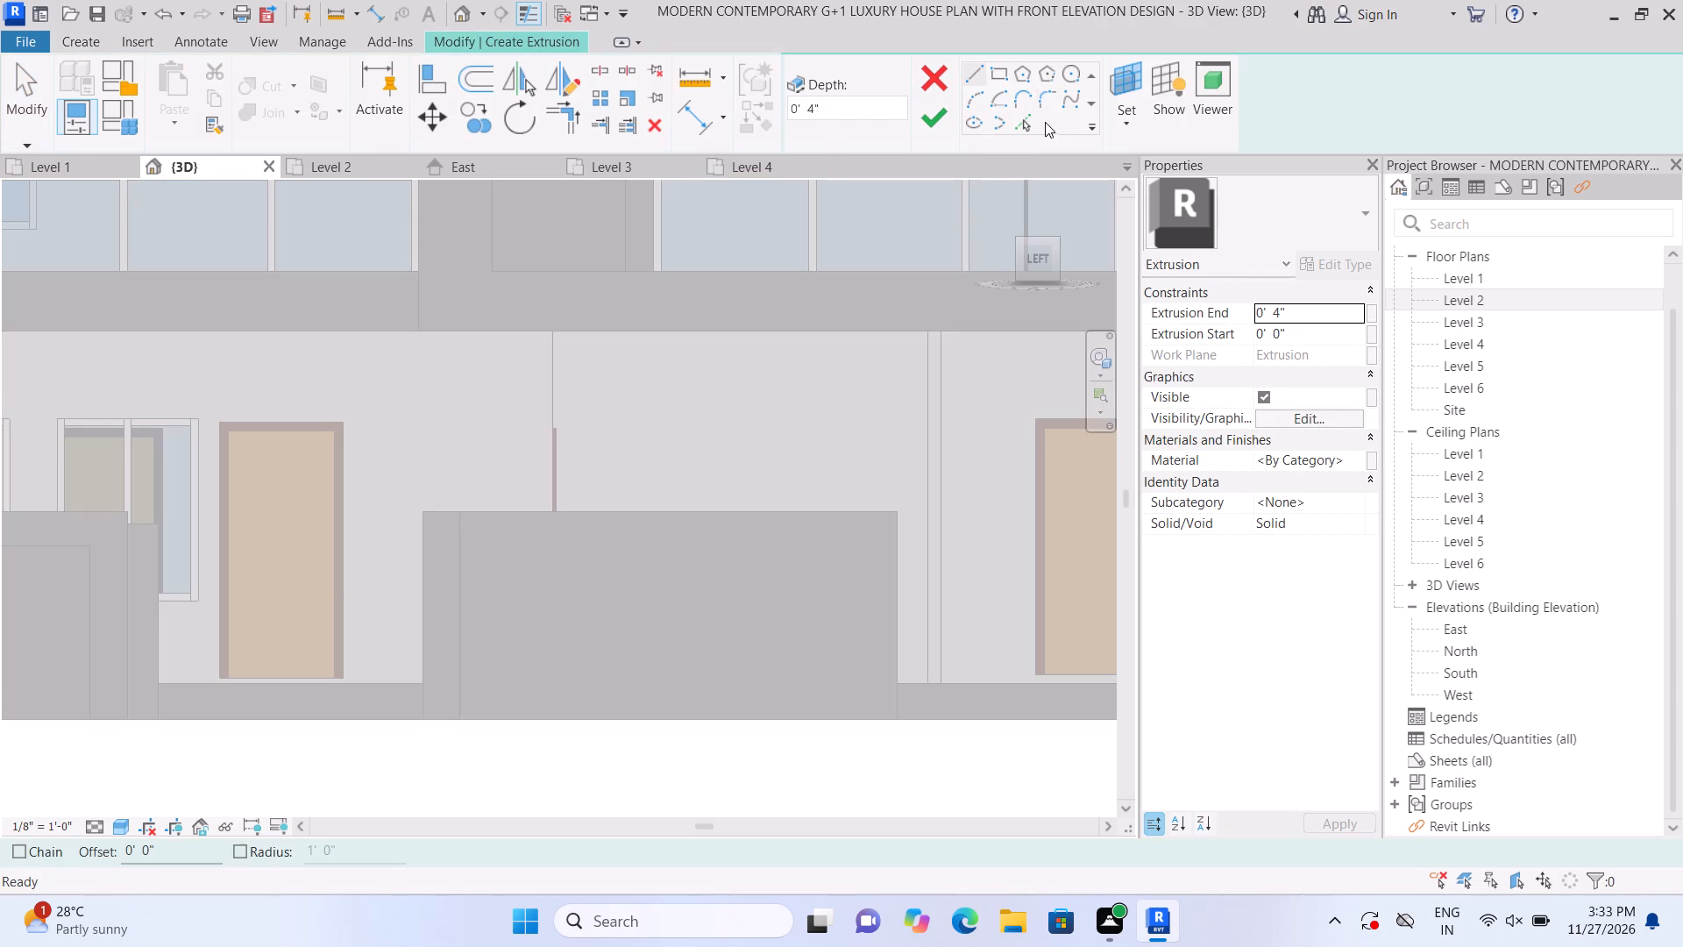
left_click(1133, 127)
left_click(1147, 200)
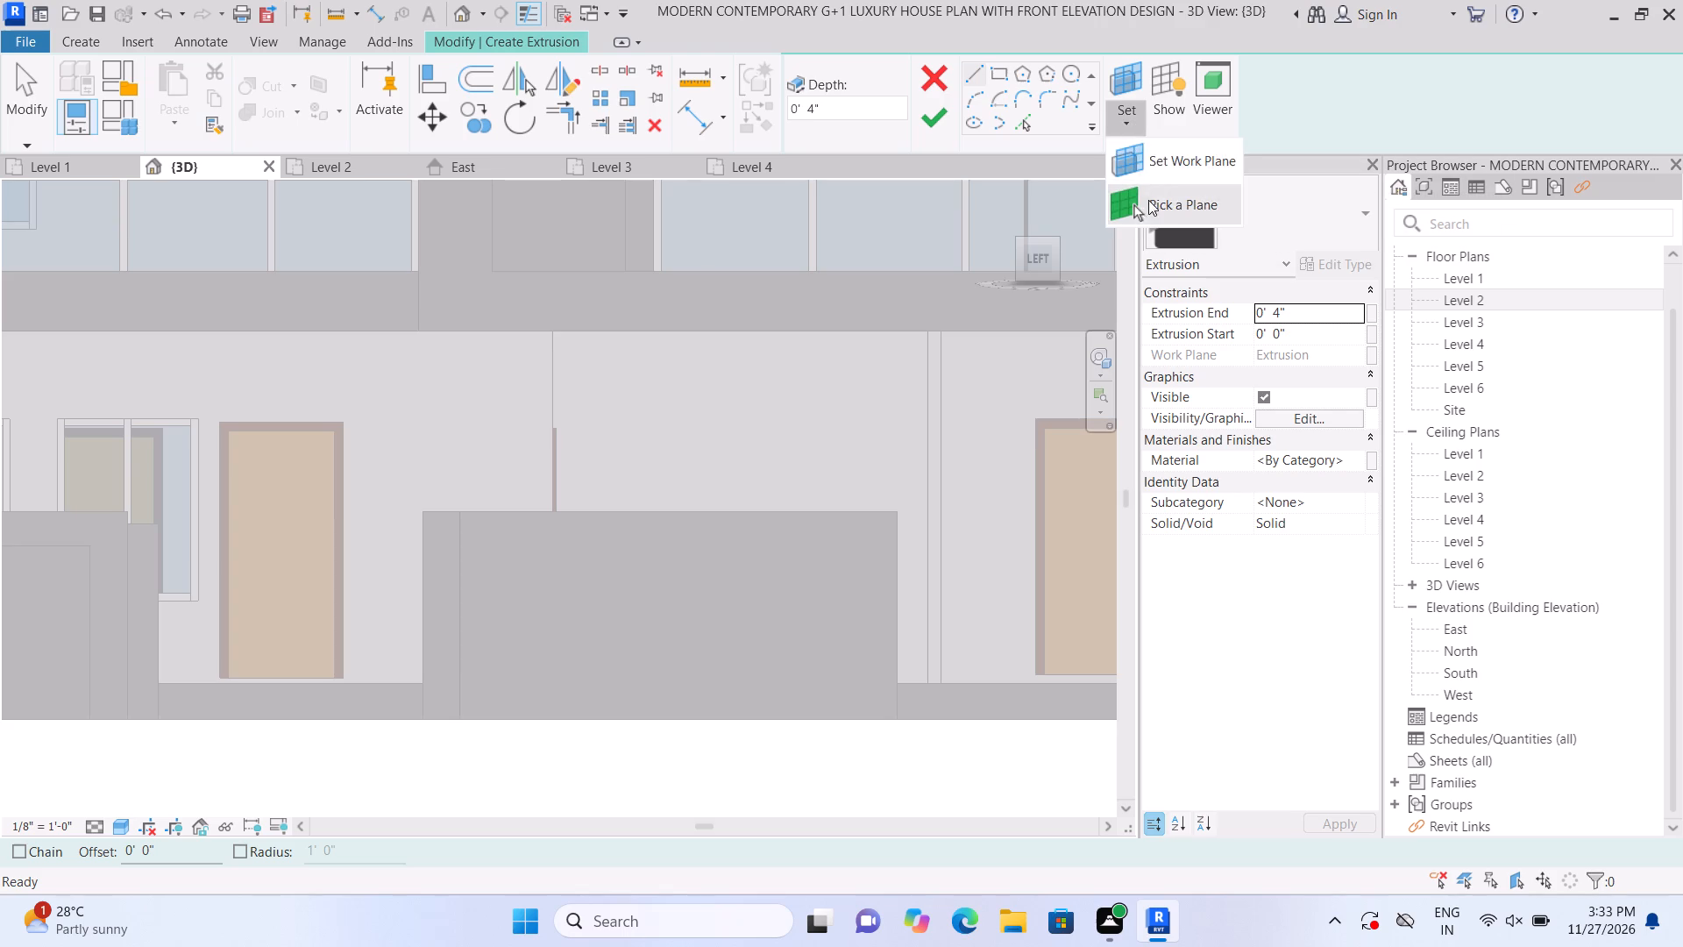
left_click(882, 525)
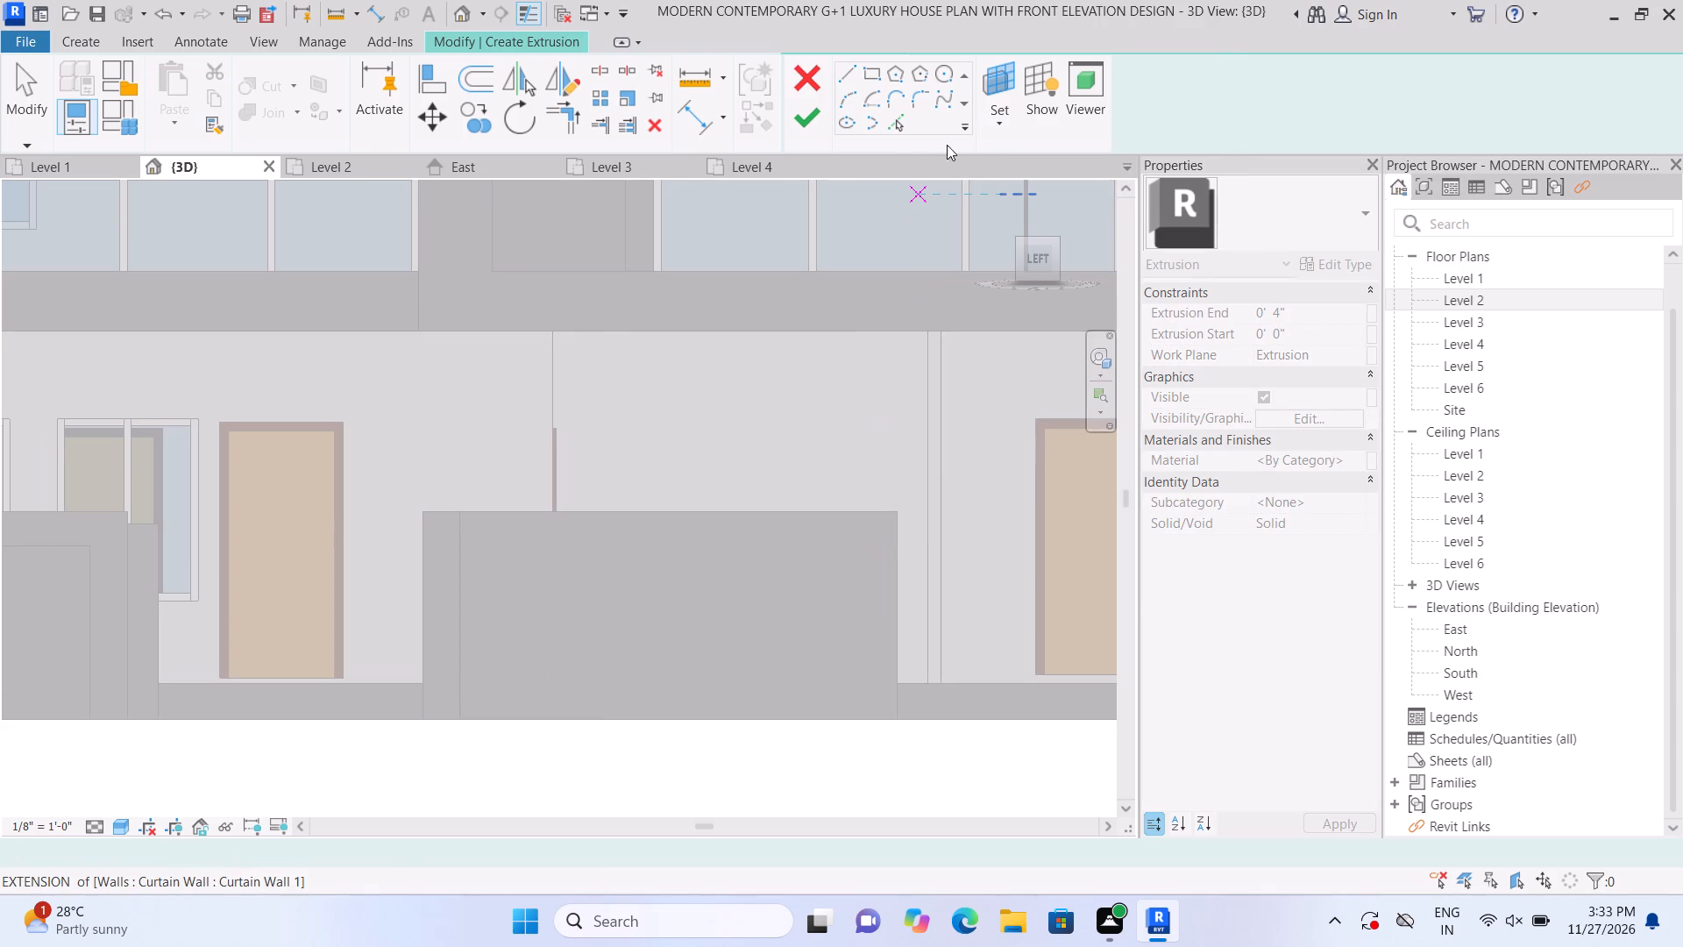
left_click(1001, 68)
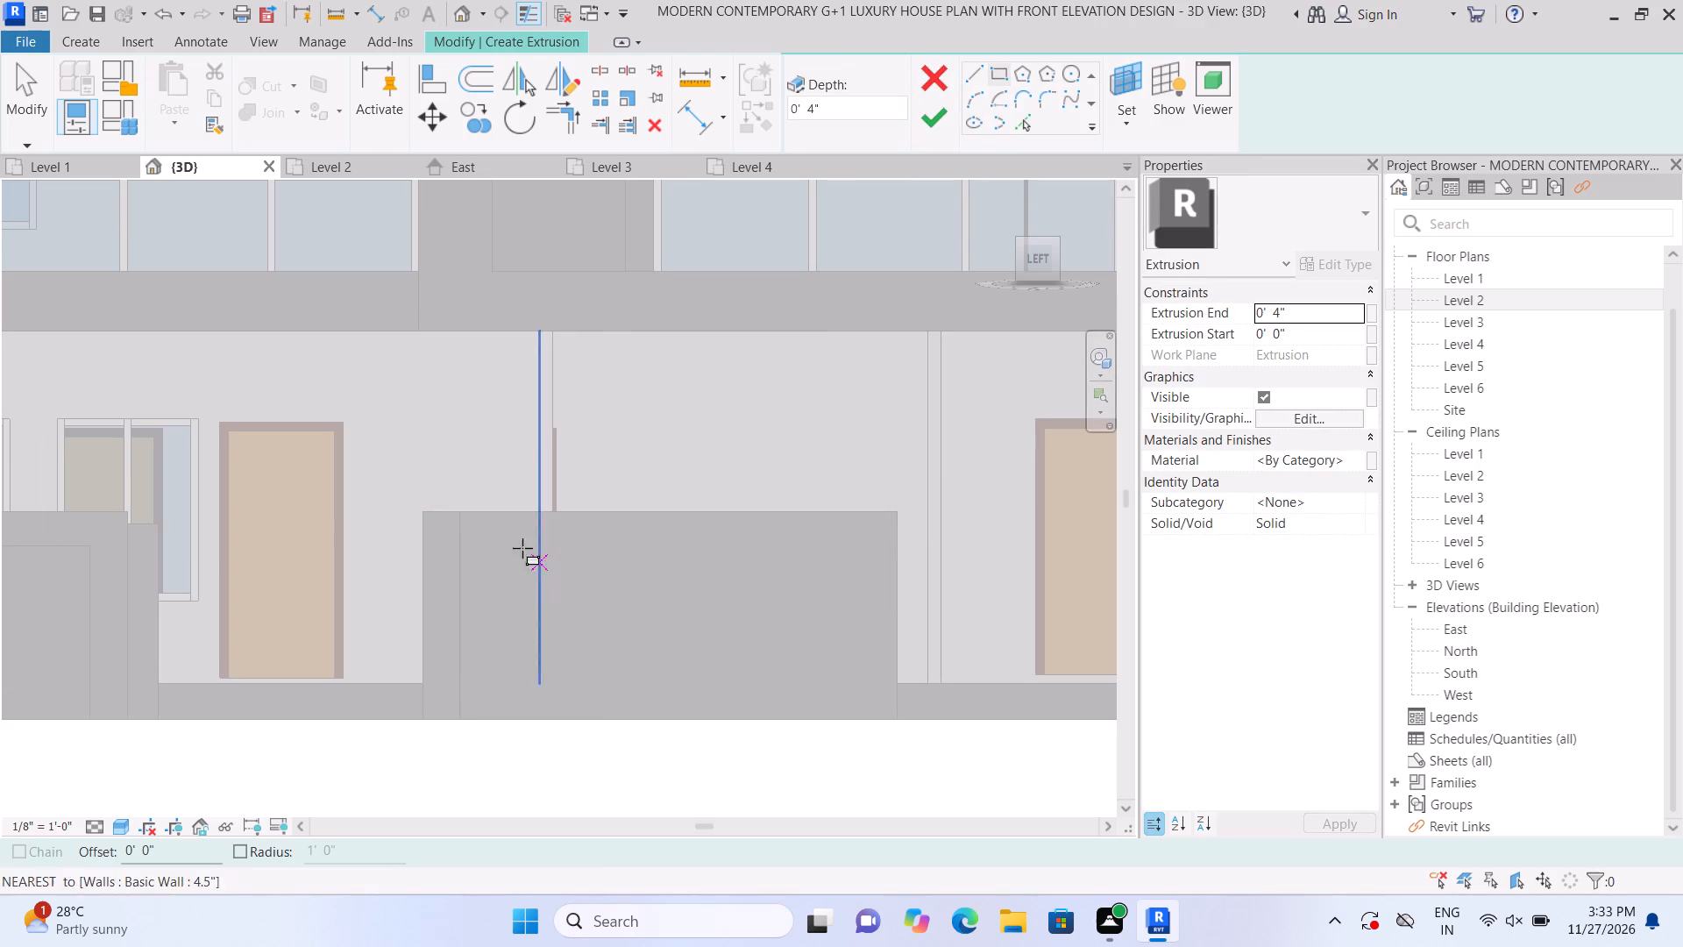
left_click(463, 515)
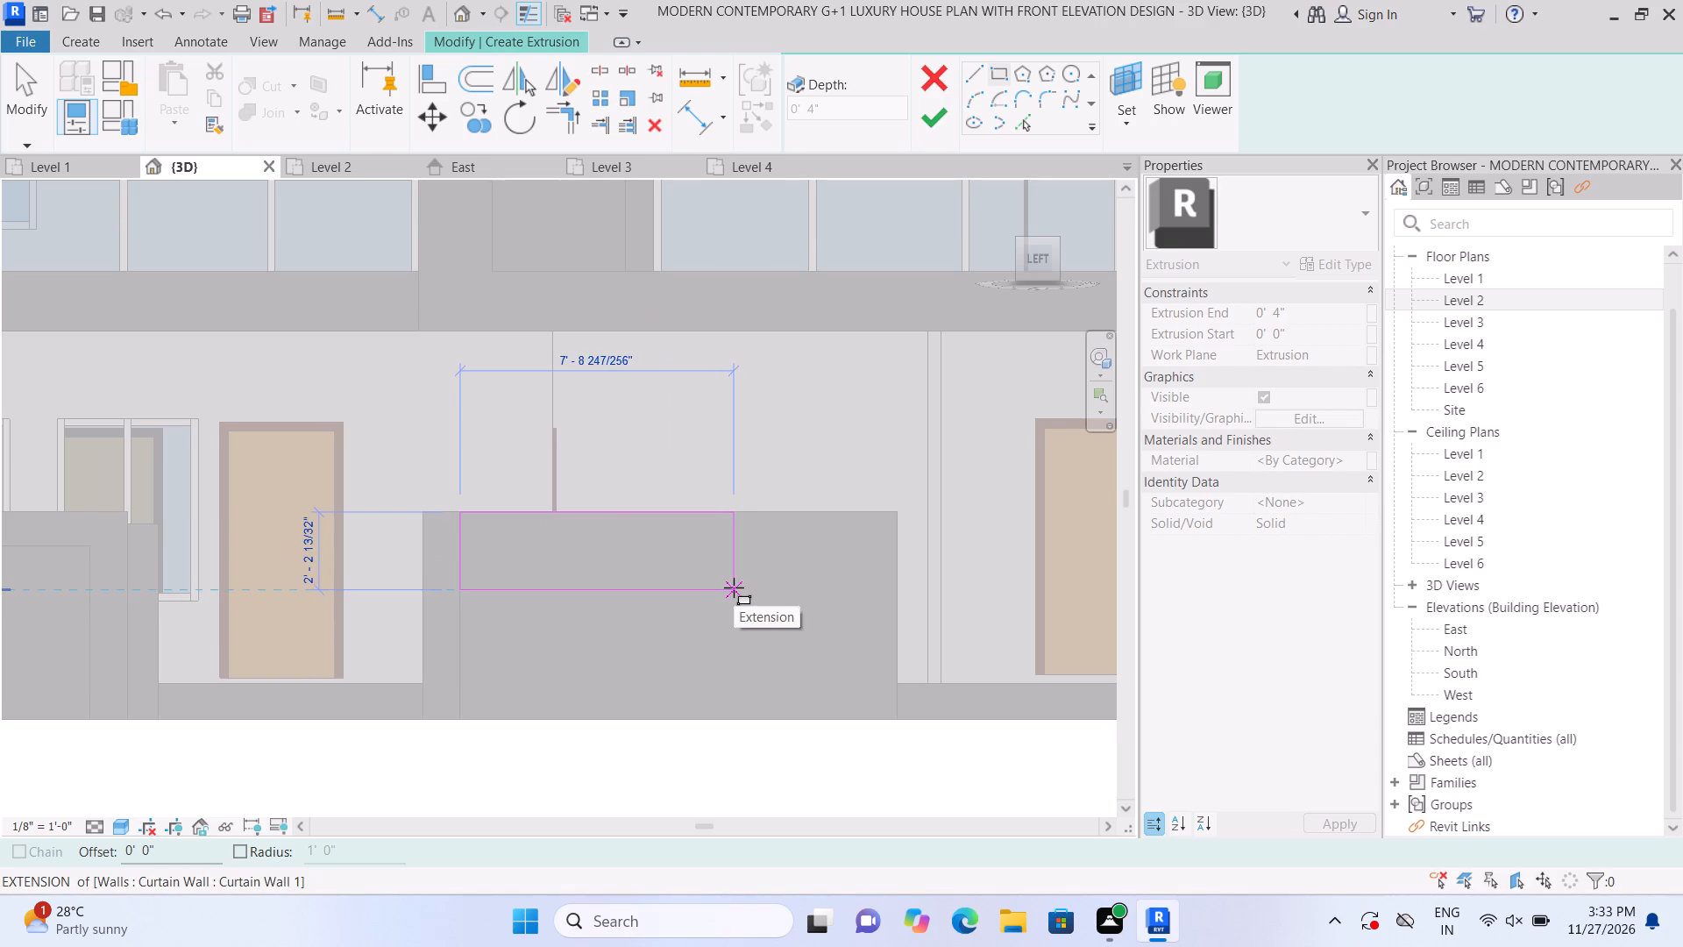
left_click(894, 549)
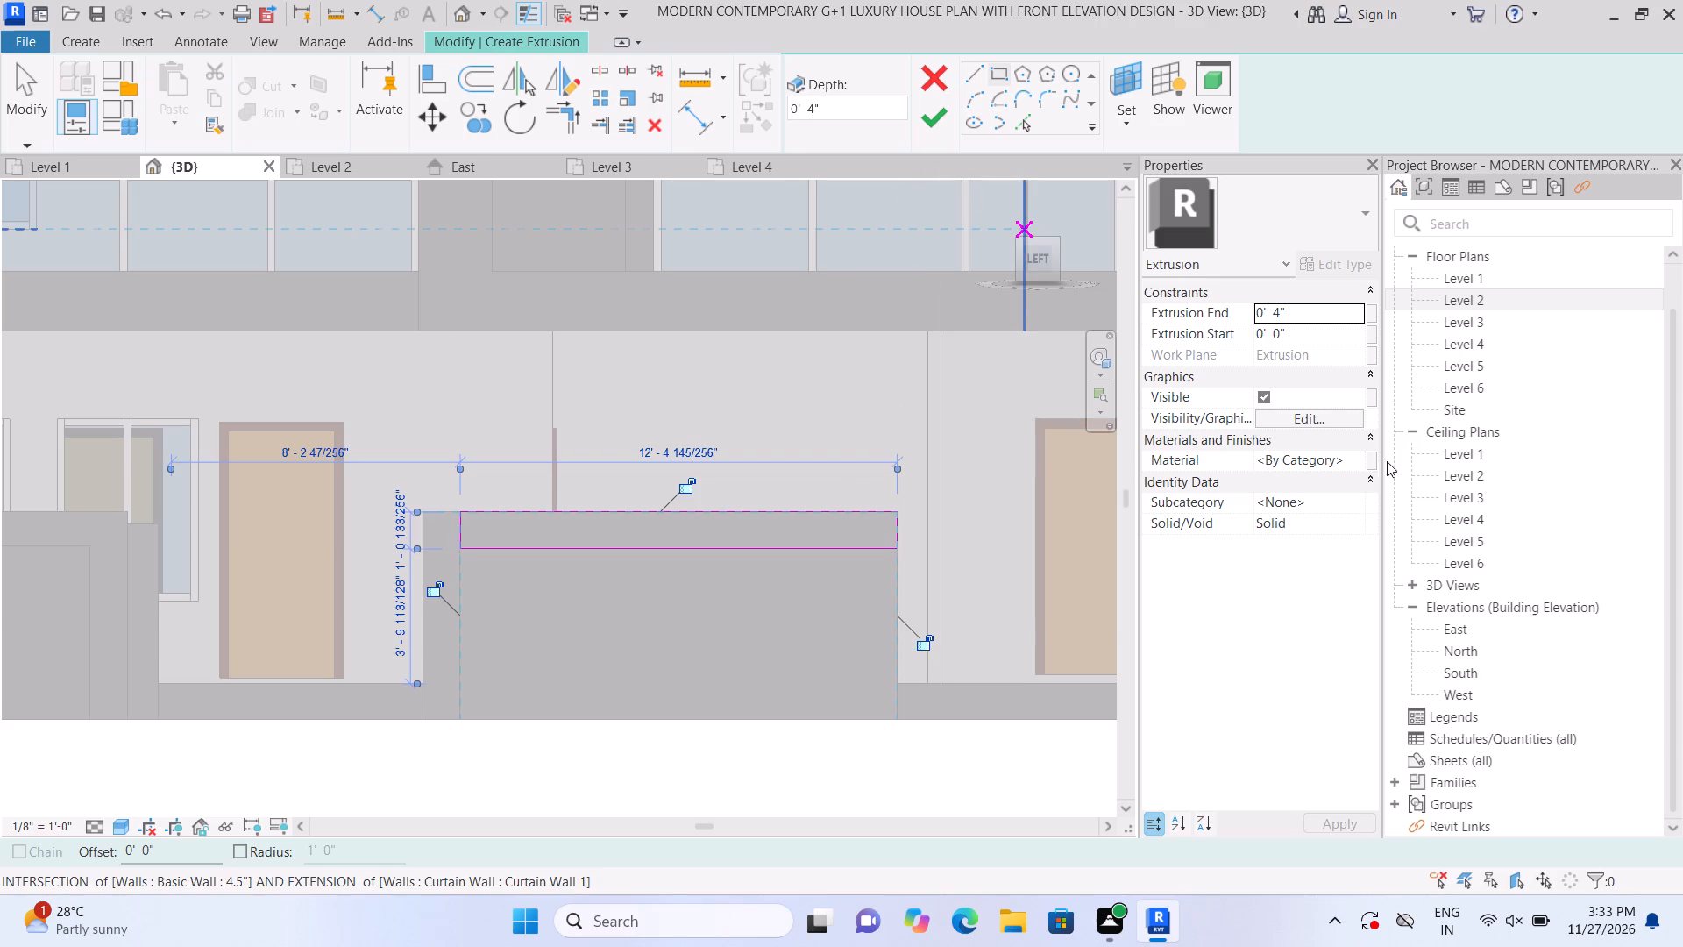
left_click(1337, 316)
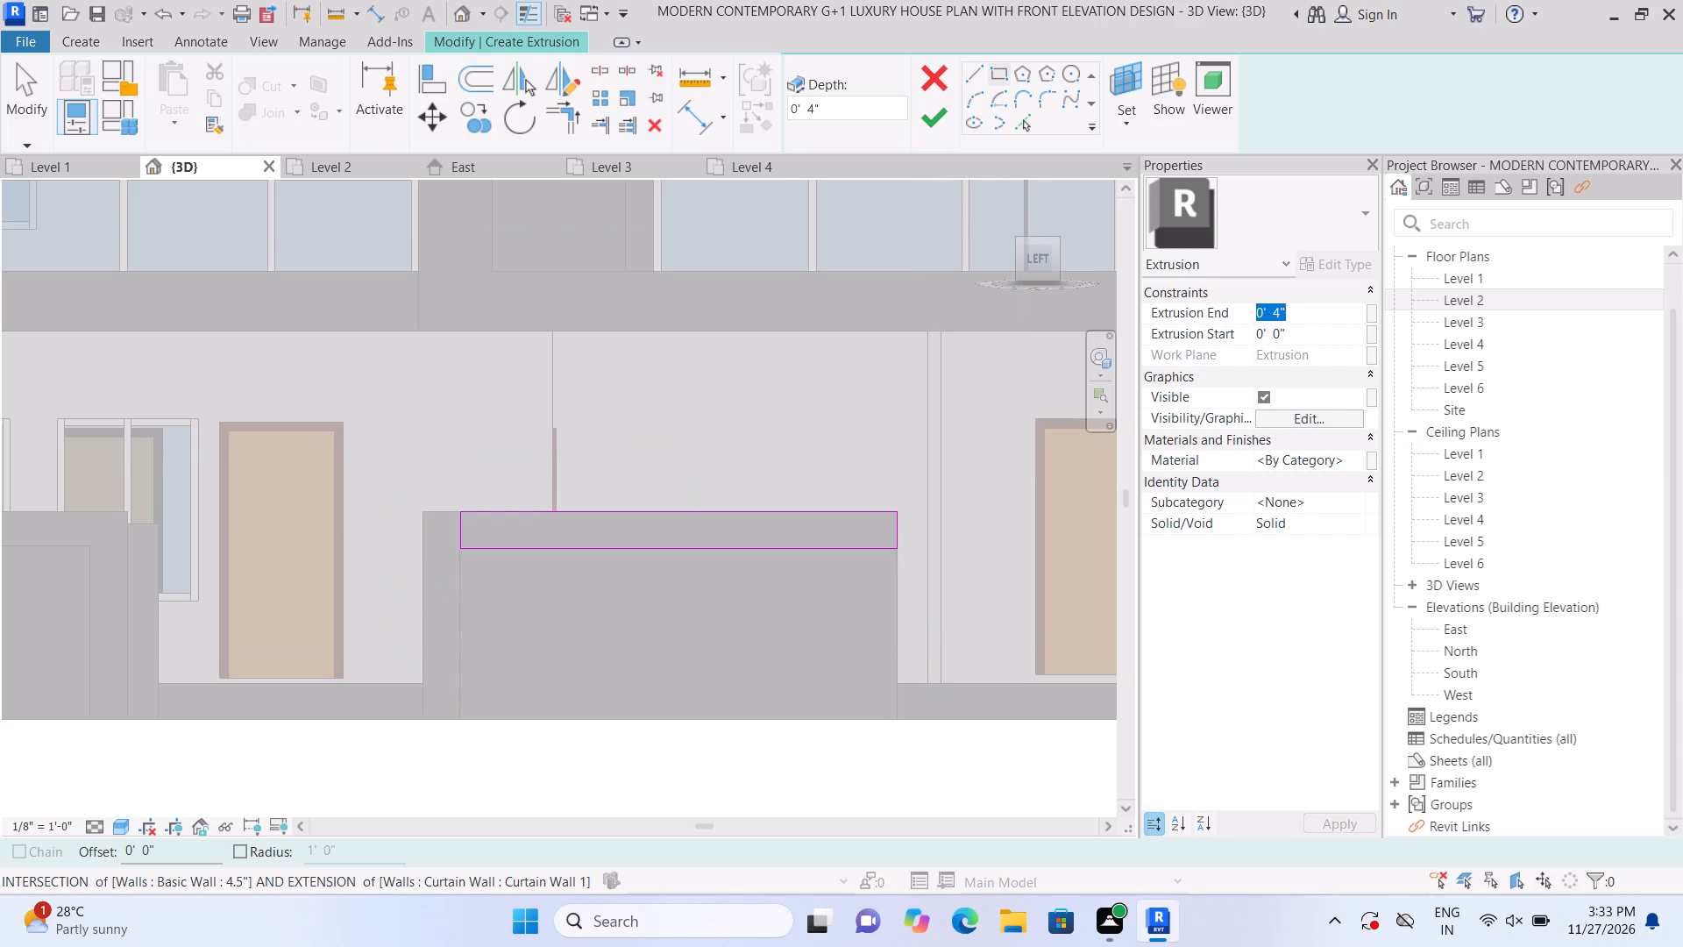
key("BackSpace")
type("9\"")
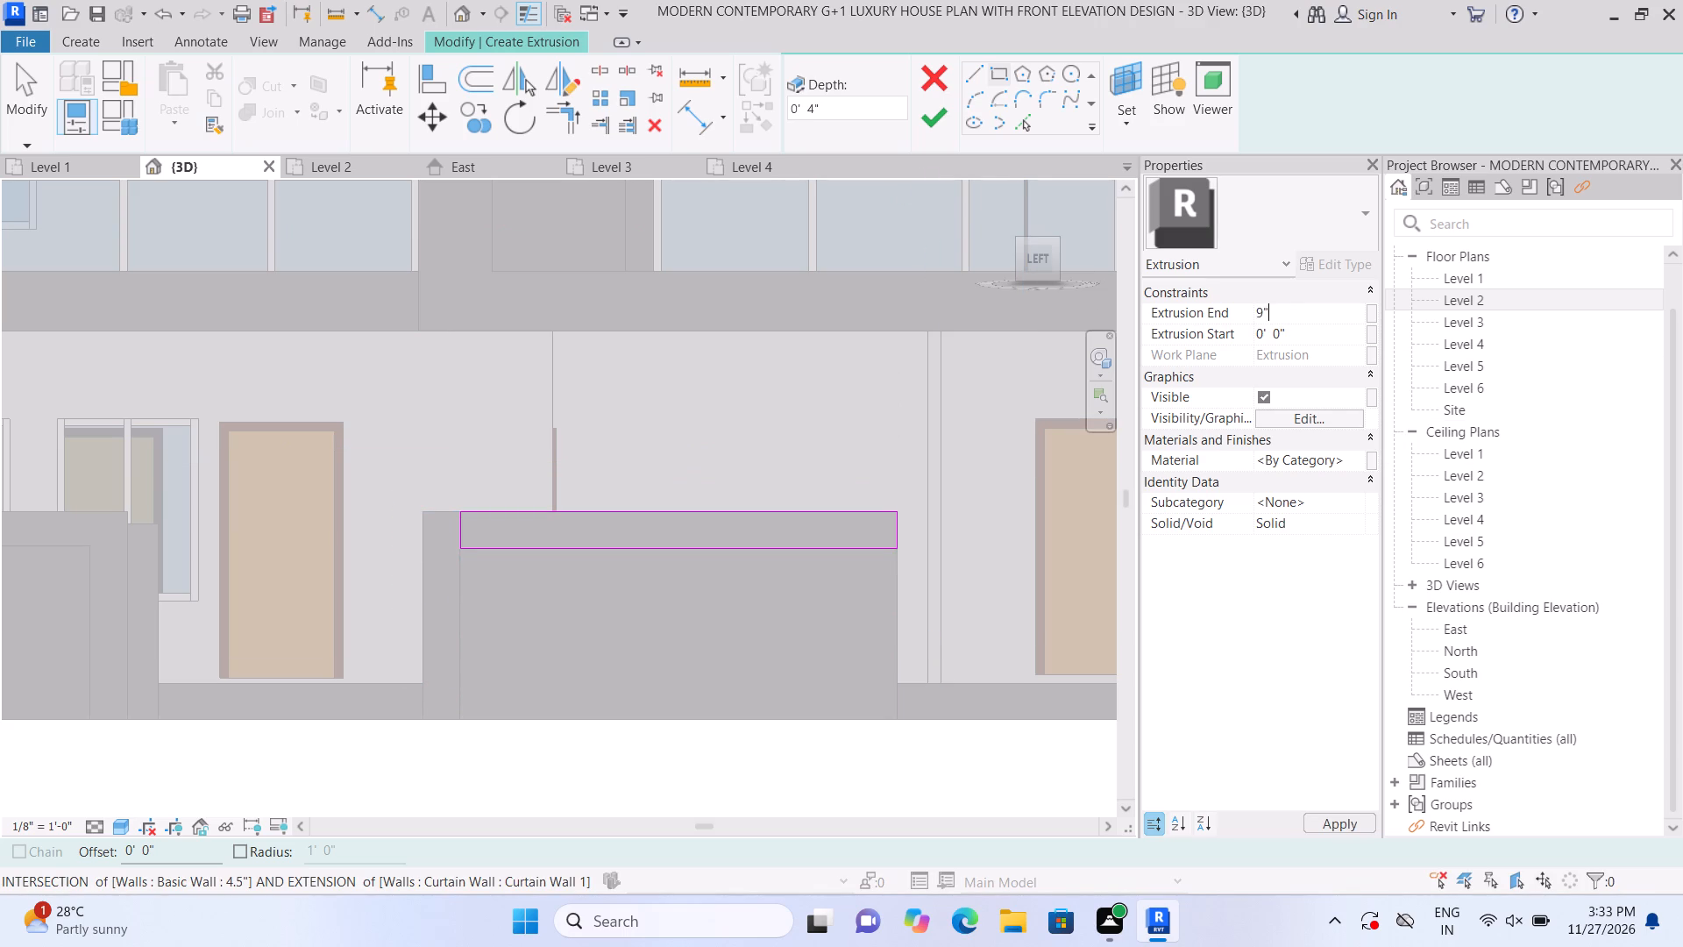
key("Return")
left_click(927, 119)
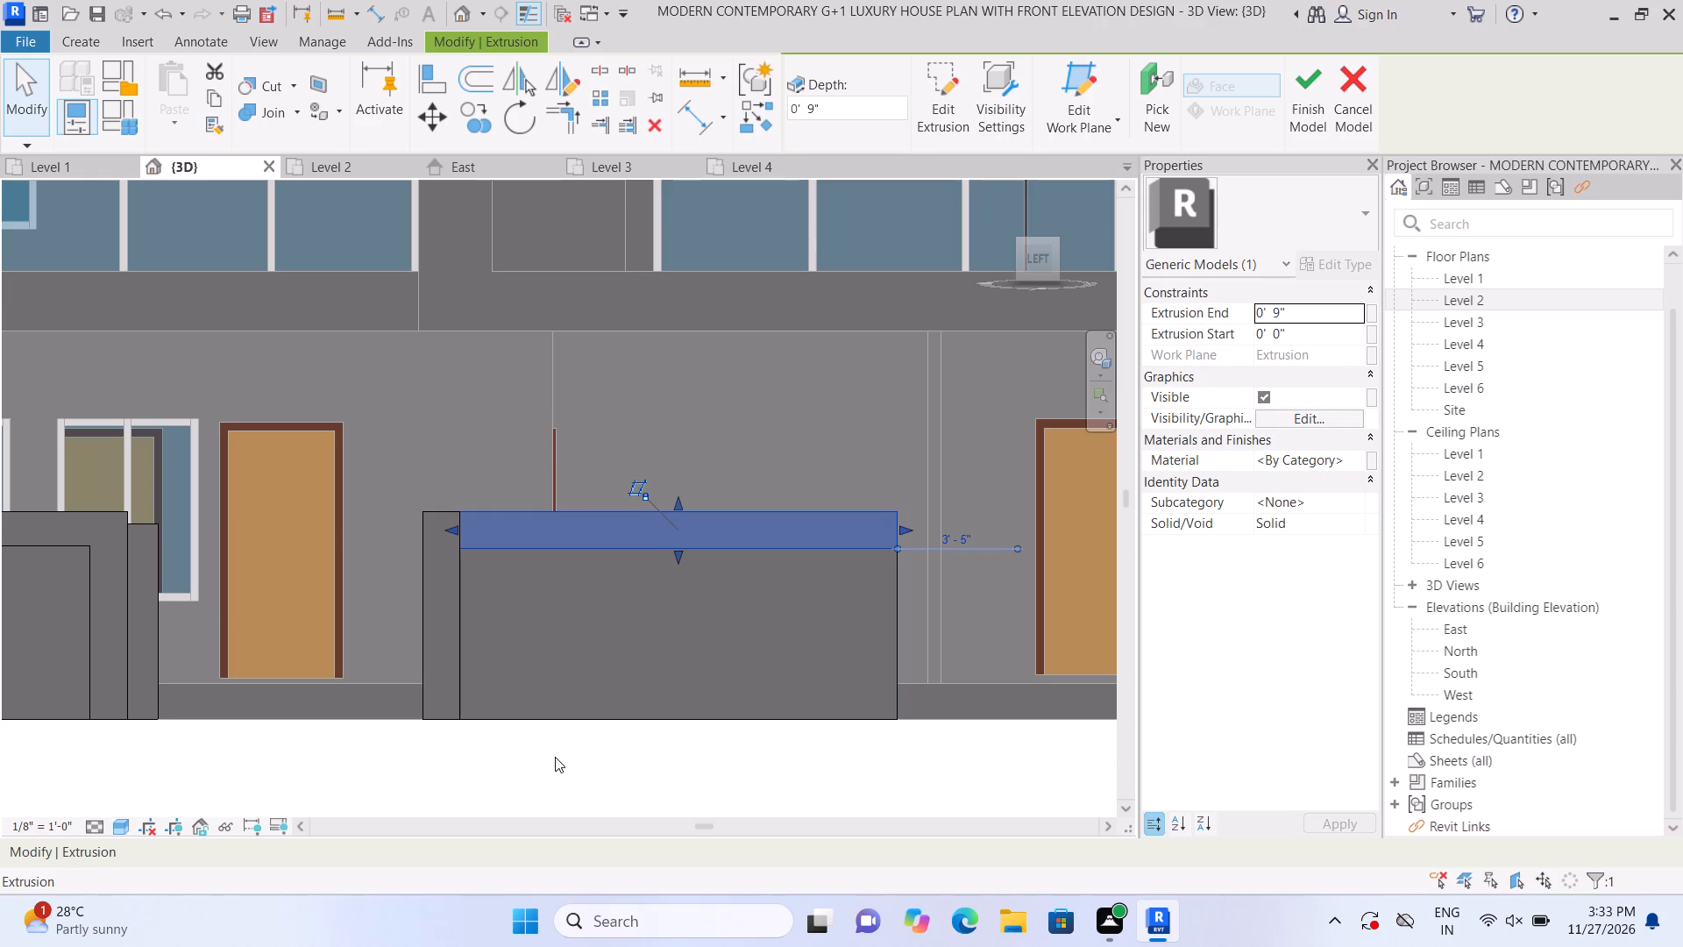
left_click(555, 763)
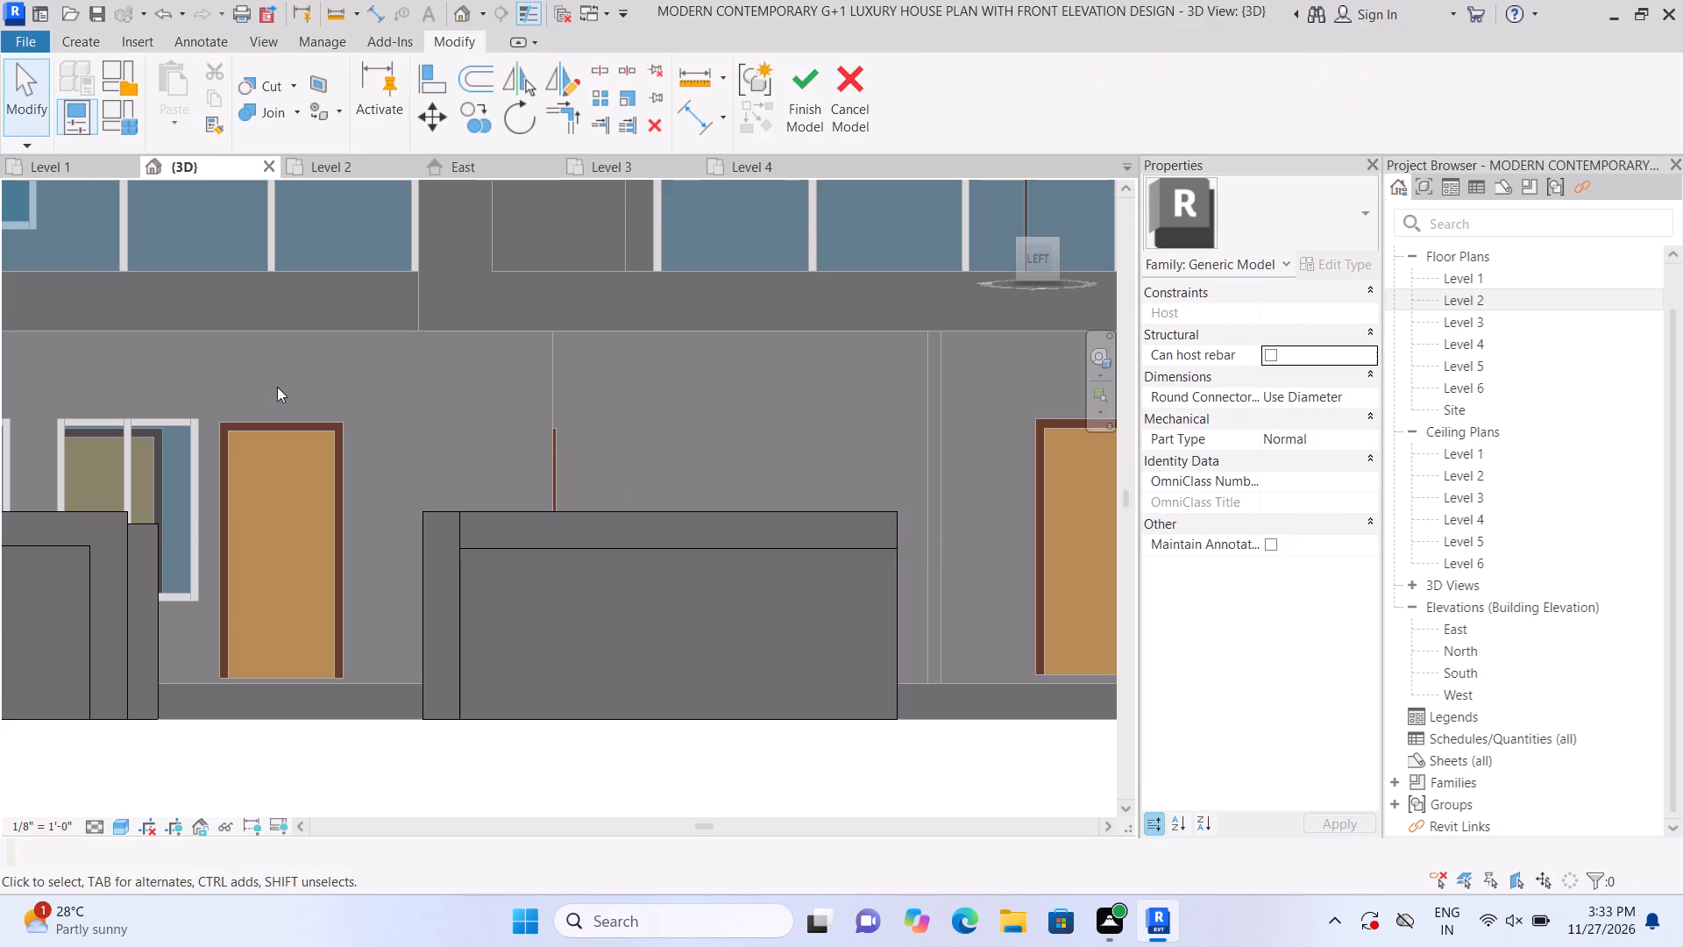
Join the vertical strip's geometry with the horizontal top strip on the middle wall block.
left_click(295, 104)
double_click(295, 131)
left_click(436, 612)
left_click(479, 553)
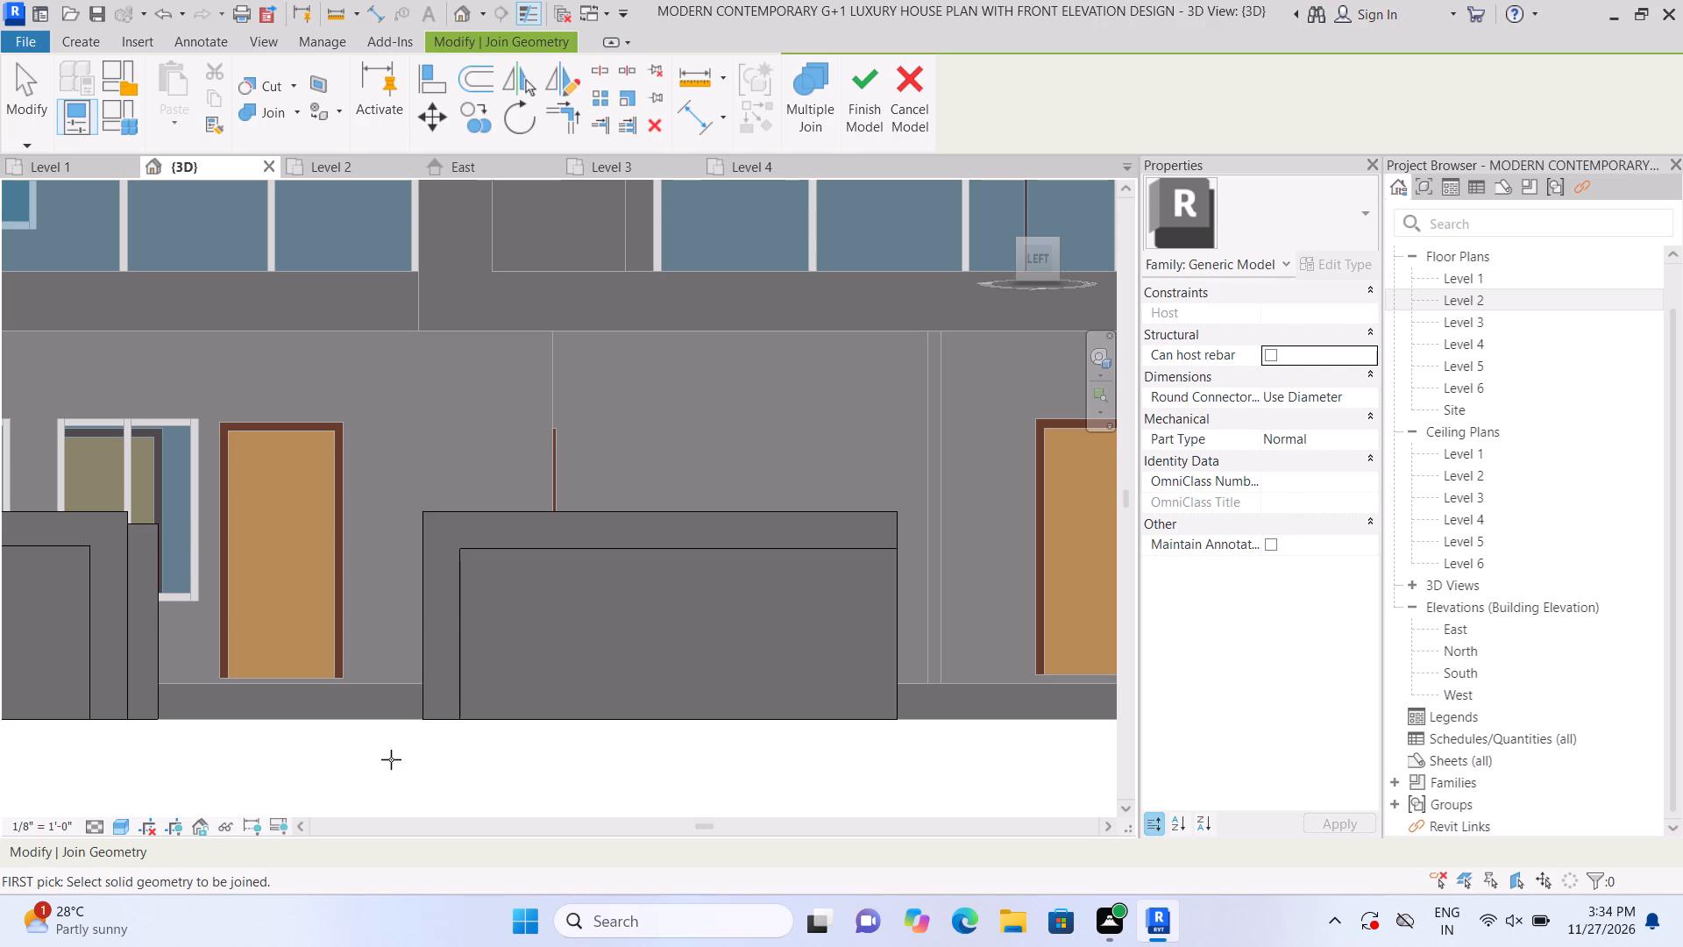
Extrude a vertical strip about 1' 1 7/8" wide and 4' 9 7/8" tall below the top strip's right end, 9" deep.
left_click(90, 39)
left_click(152, 101)
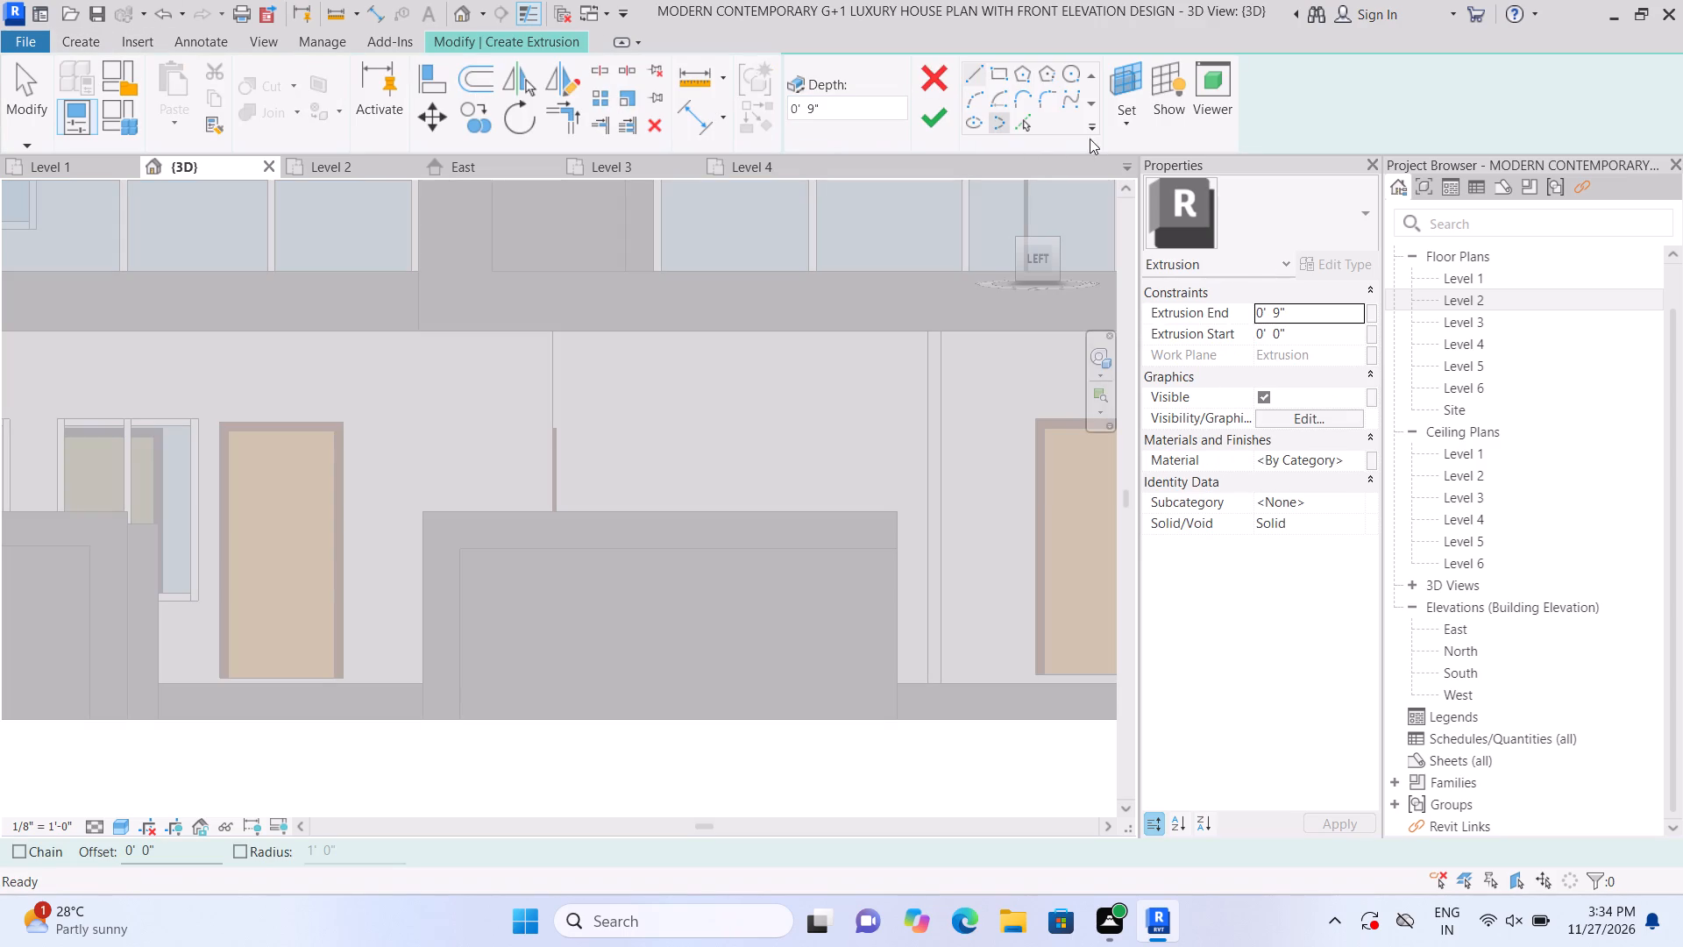
left_click(1135, 120)
left_click(1129, 191)
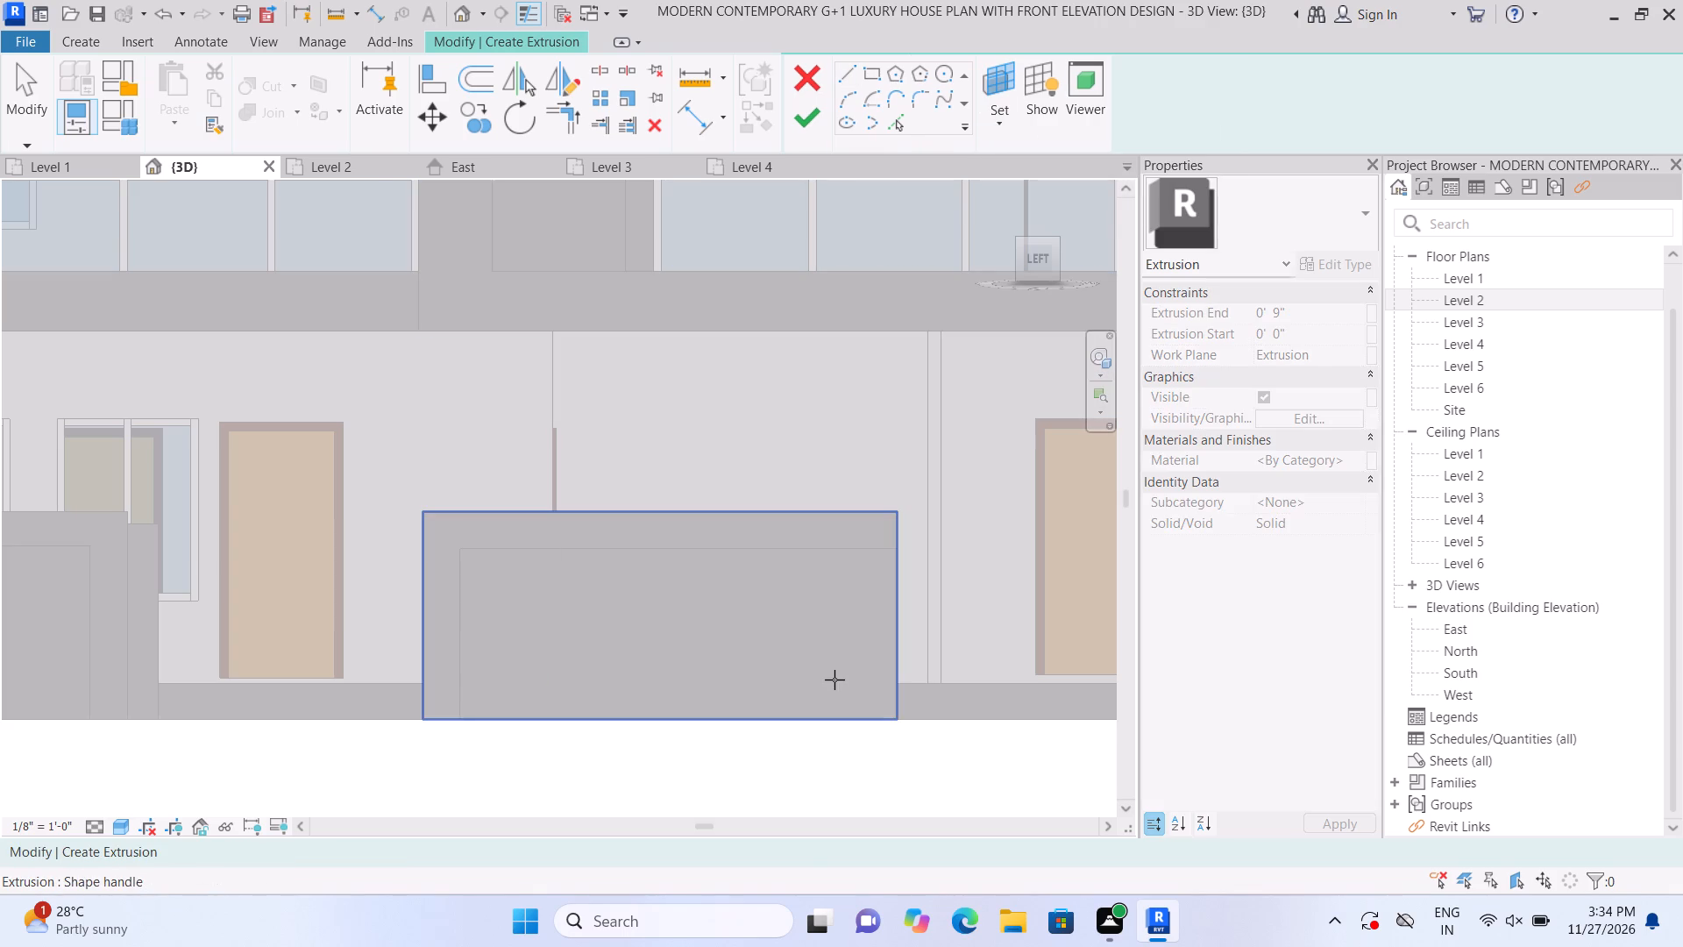
left_click(834, 680)
left_click(996, 77)
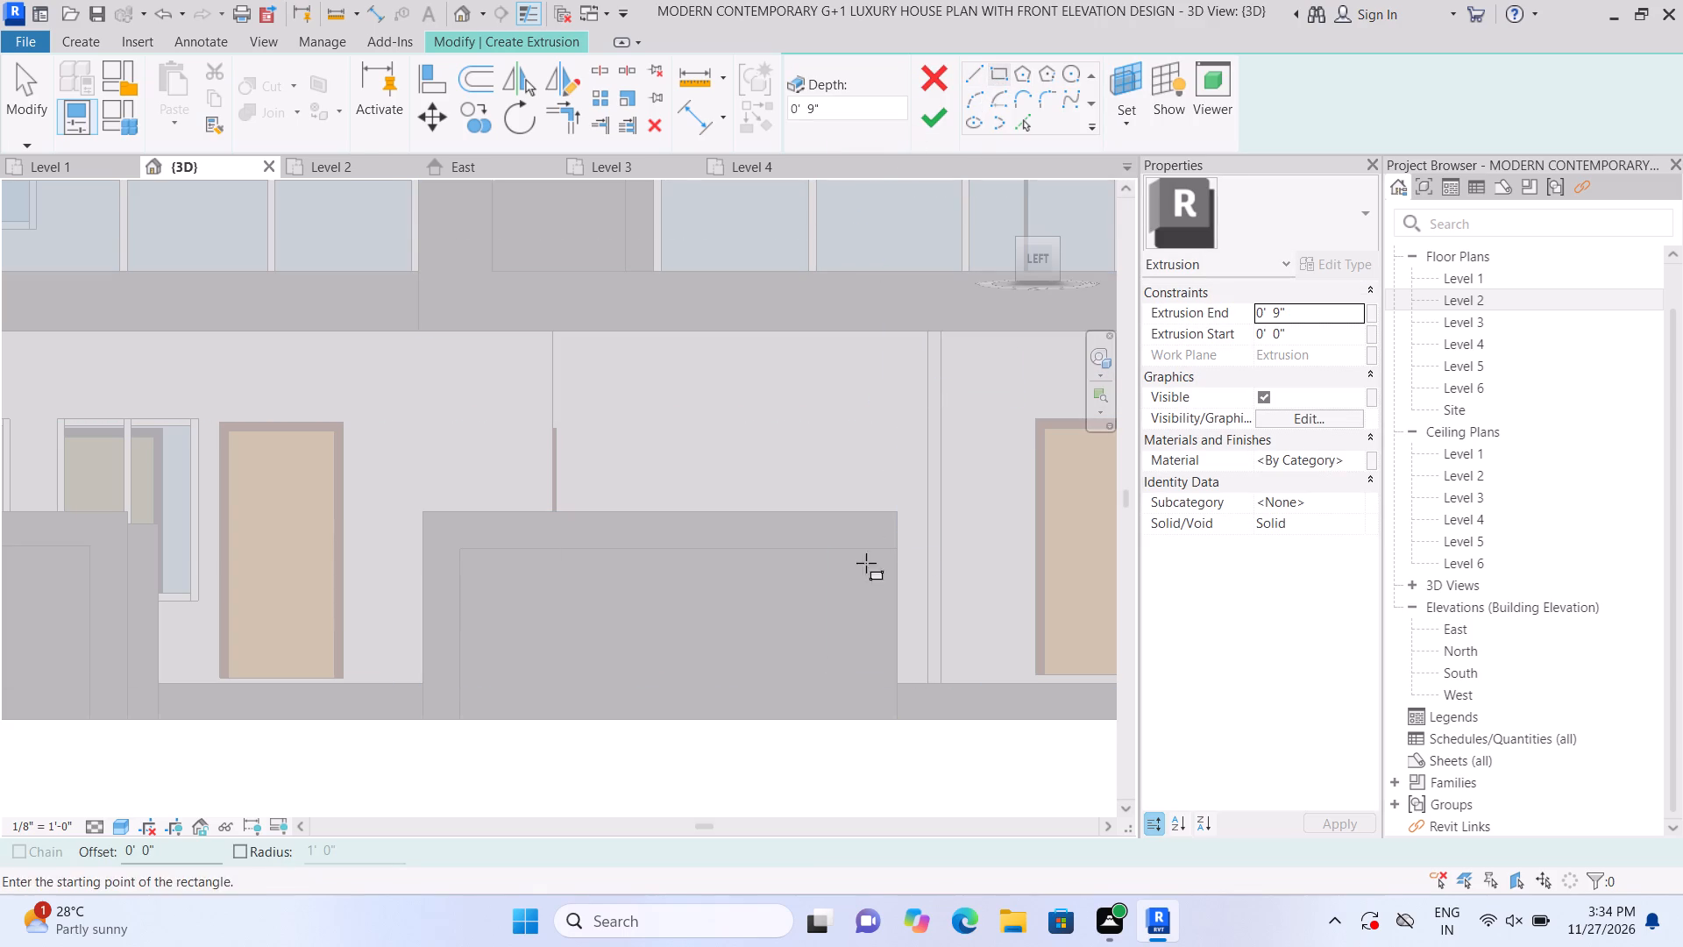
left_click(898, 547)
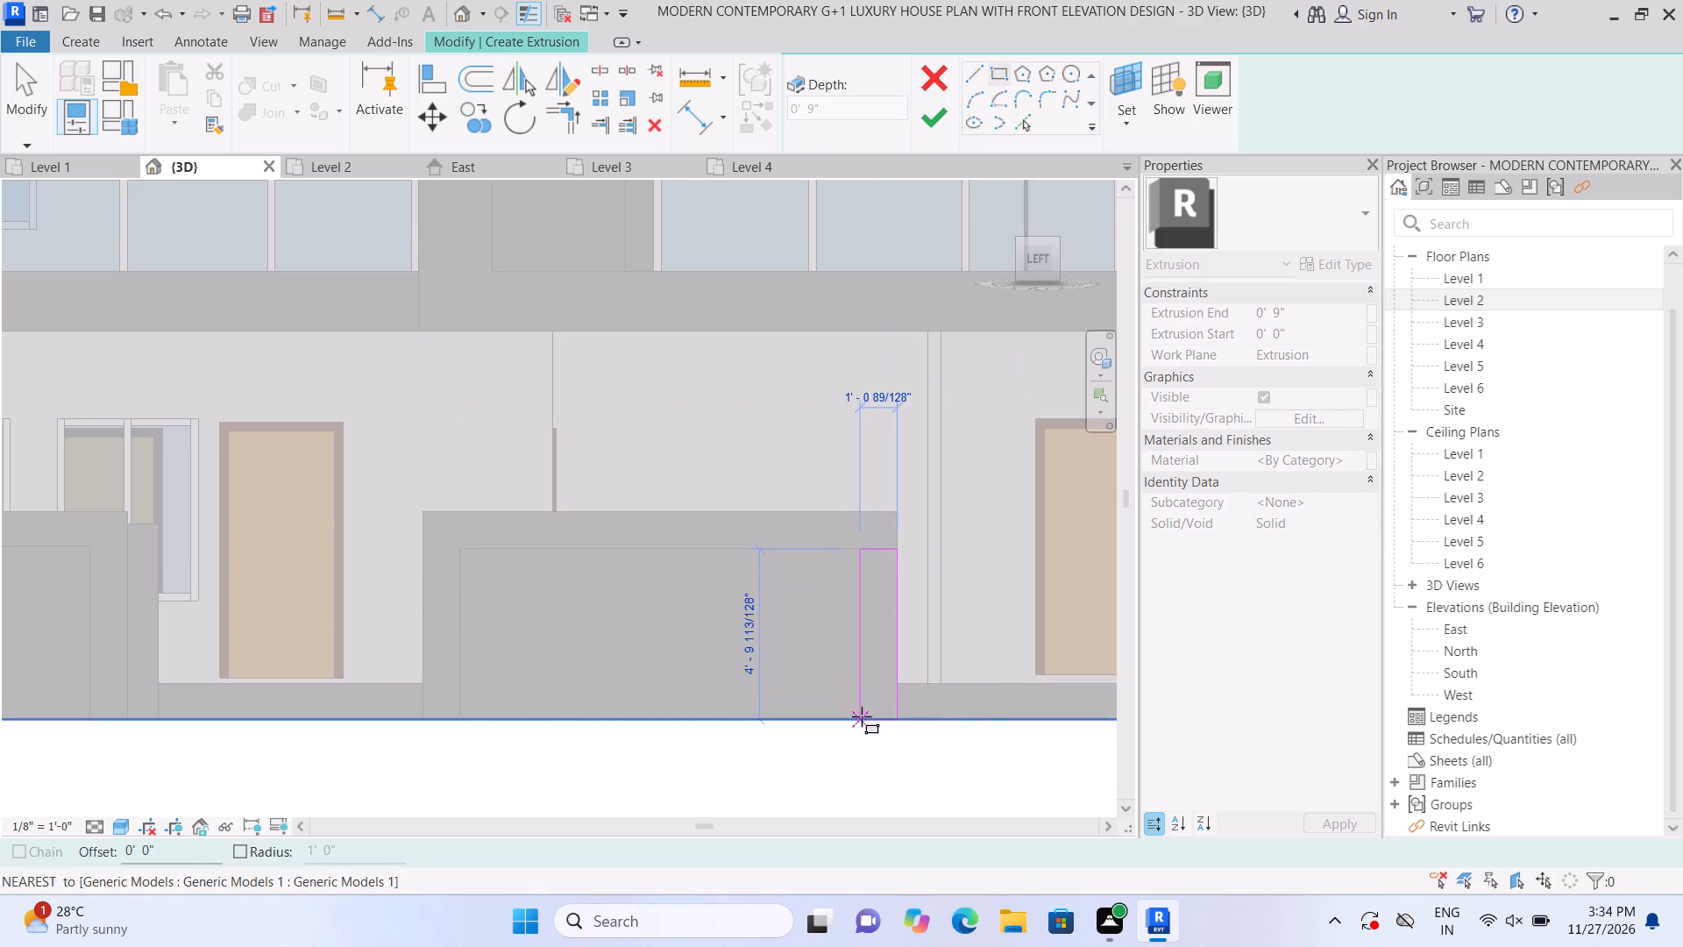
left_click(856, 728)
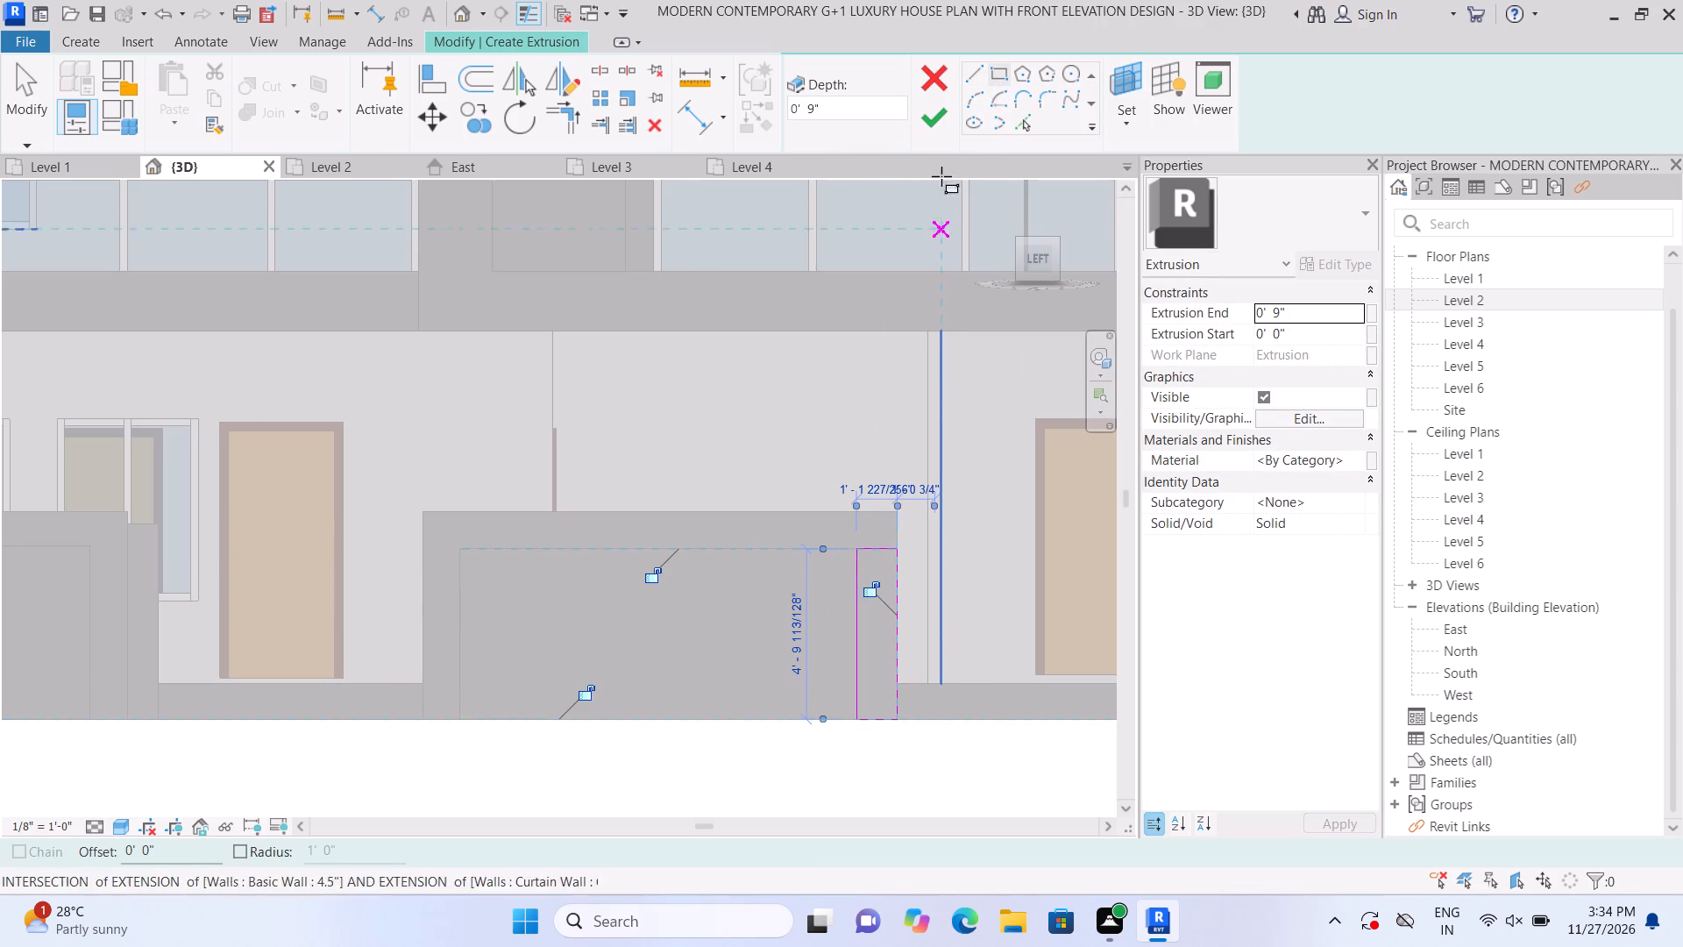
left_click(941, 125)
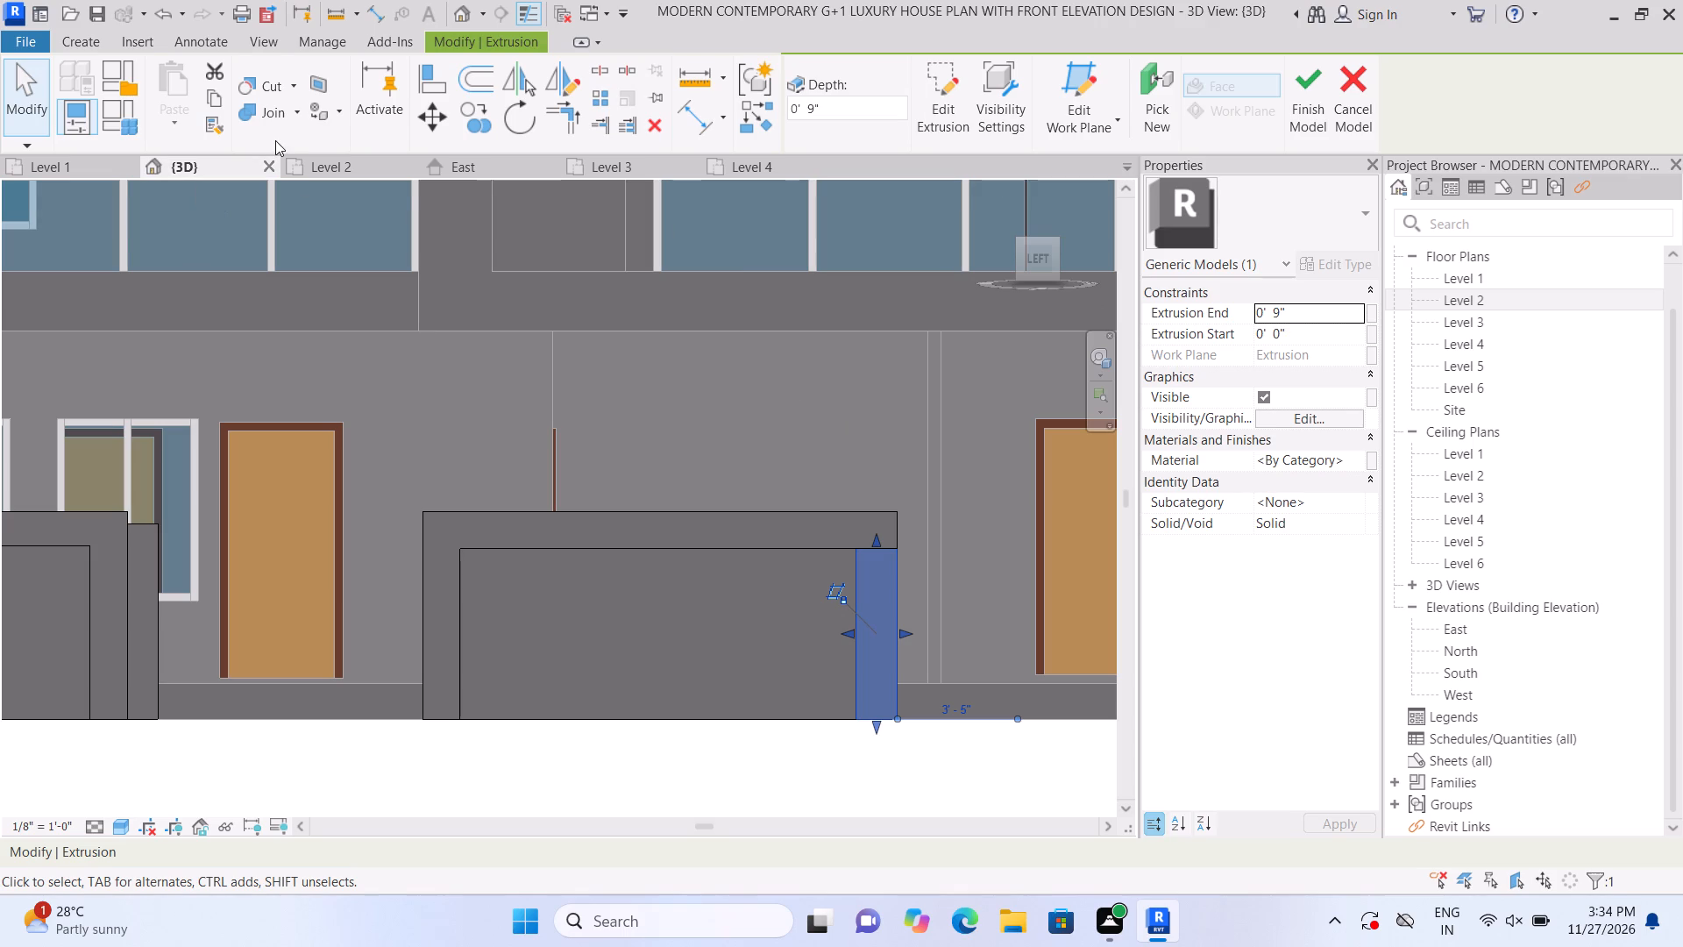
Join the right vertical strip's geometry with the top strip to complete the middle block's frame.
left_click(295, 117)
left_click(296, 135)
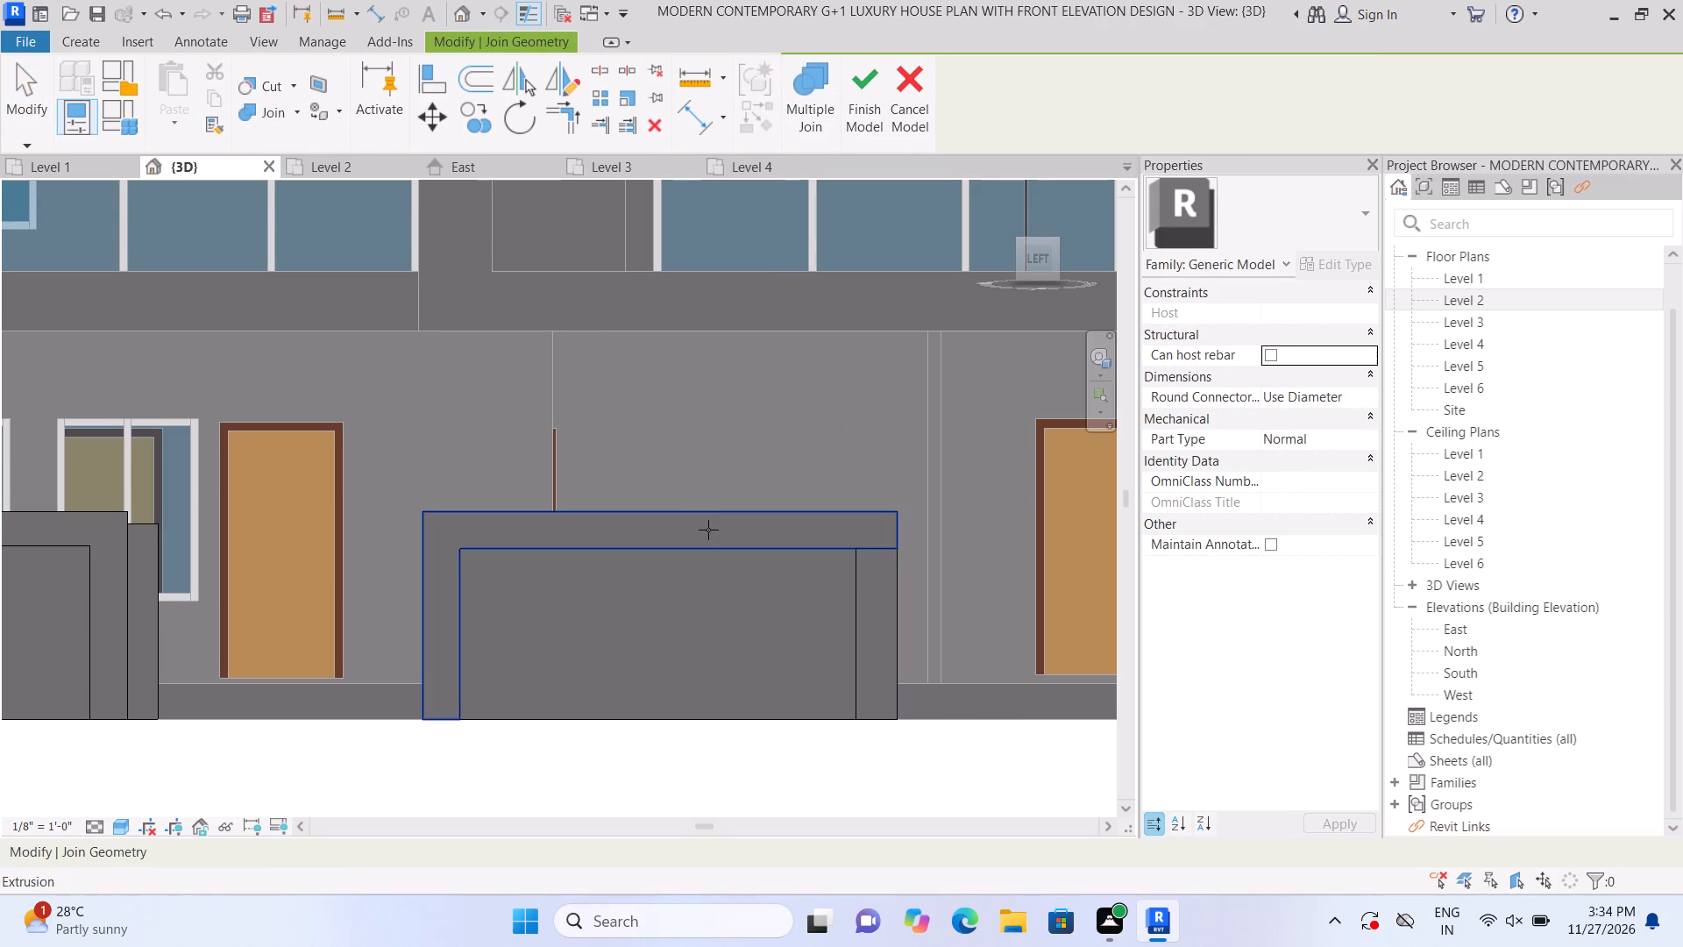
left_click(717, 538)
left_click(842, 595)
left_click(879, 635)
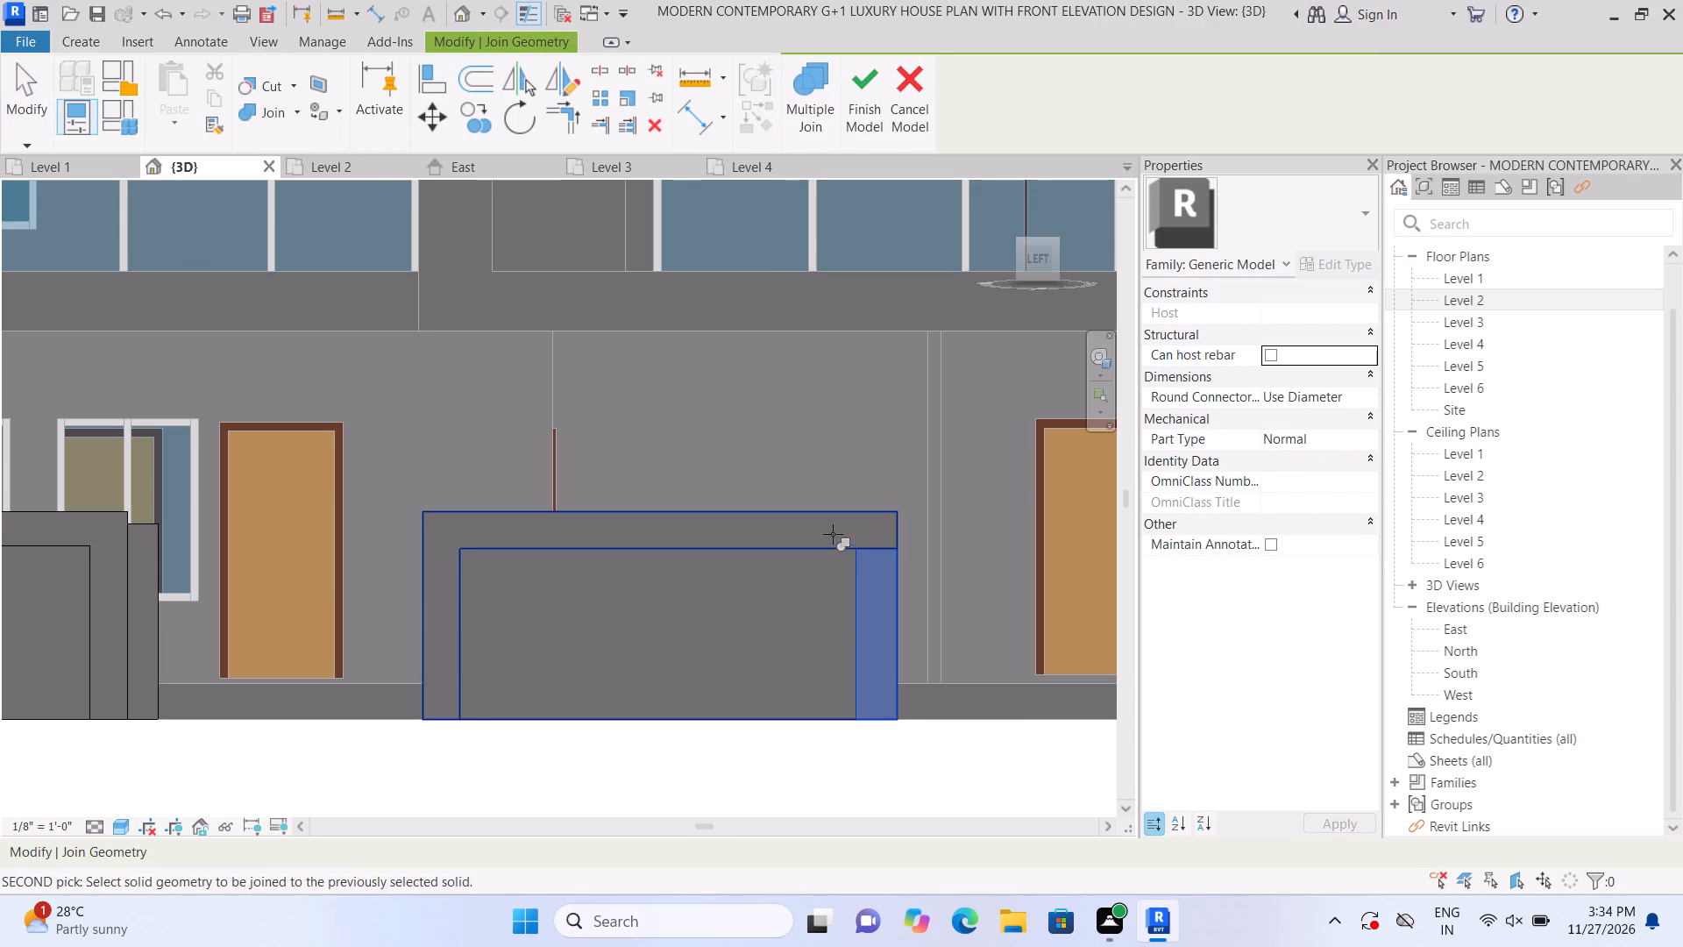
left_click(833, 534)
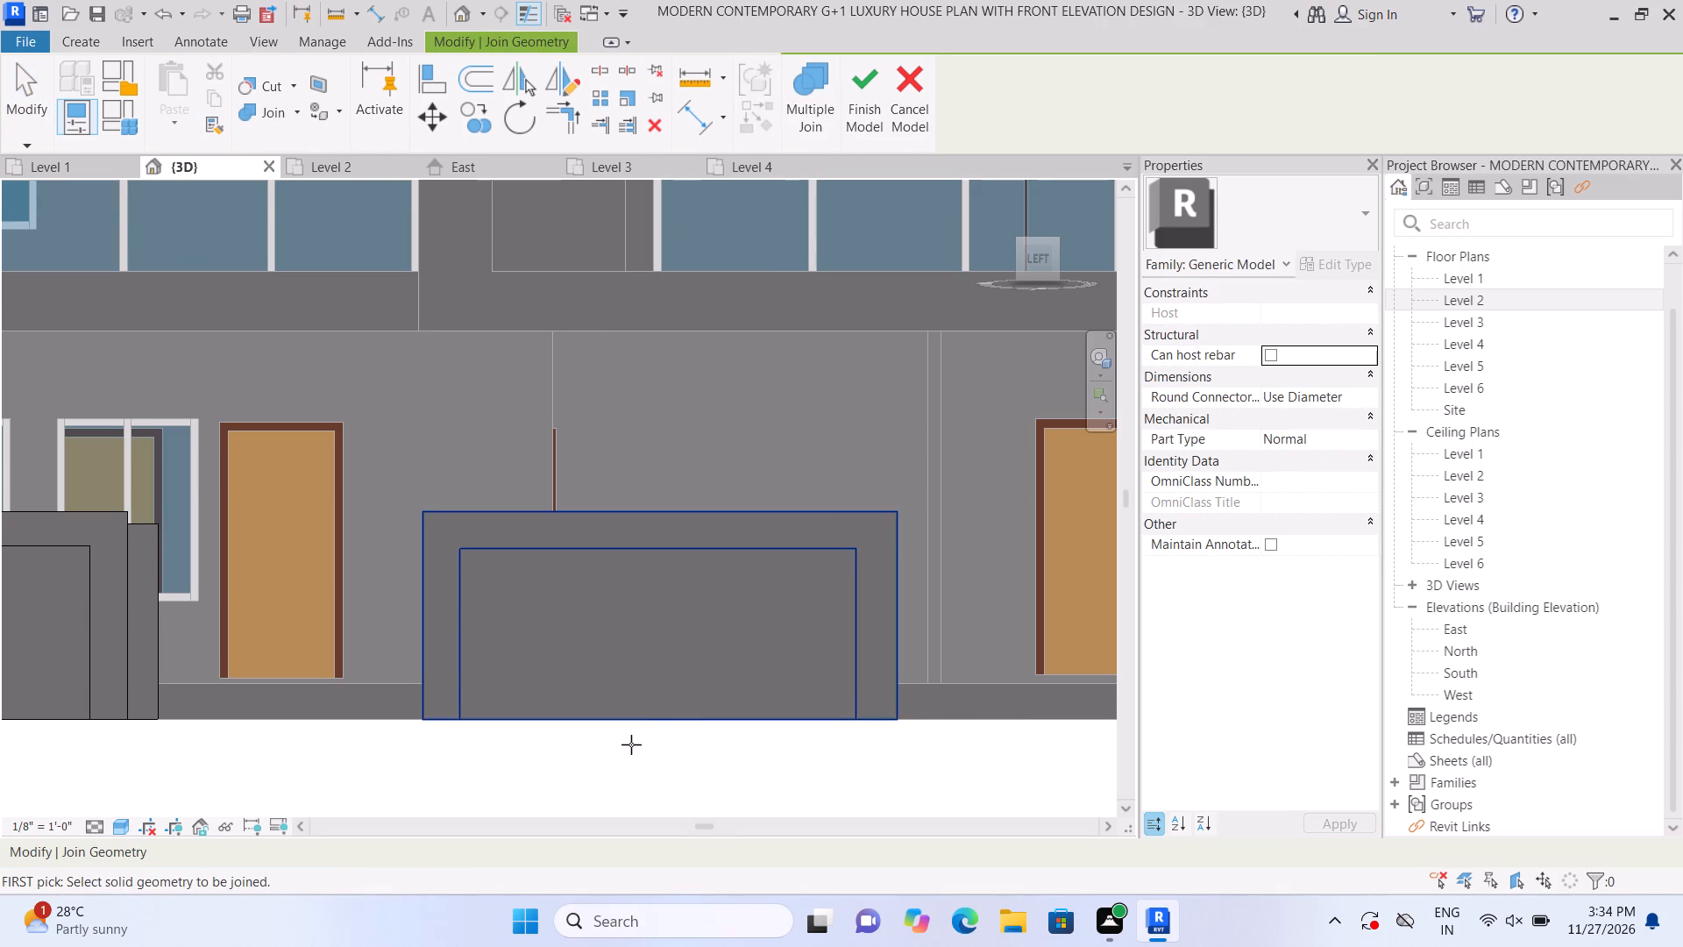
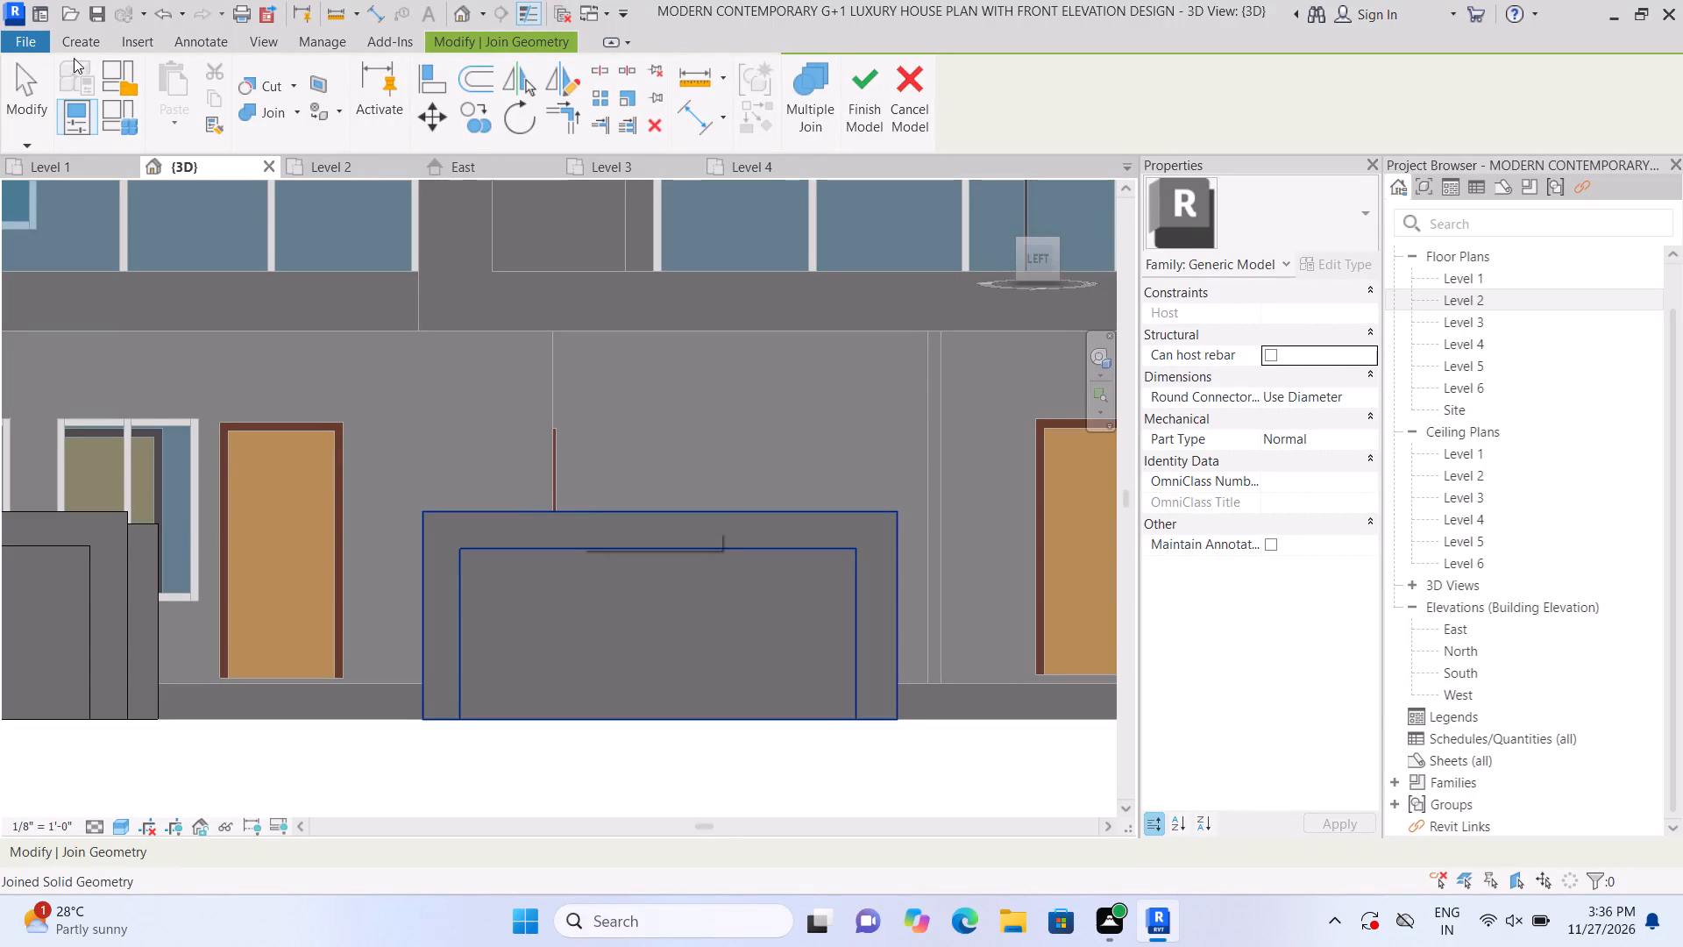
Extrude a rectangle about 3' 8 1/2" by 2' 8" centrally on the middle block's face inside the frame, 5" deep.
left_click(91, 43)
left_click(202, 110)
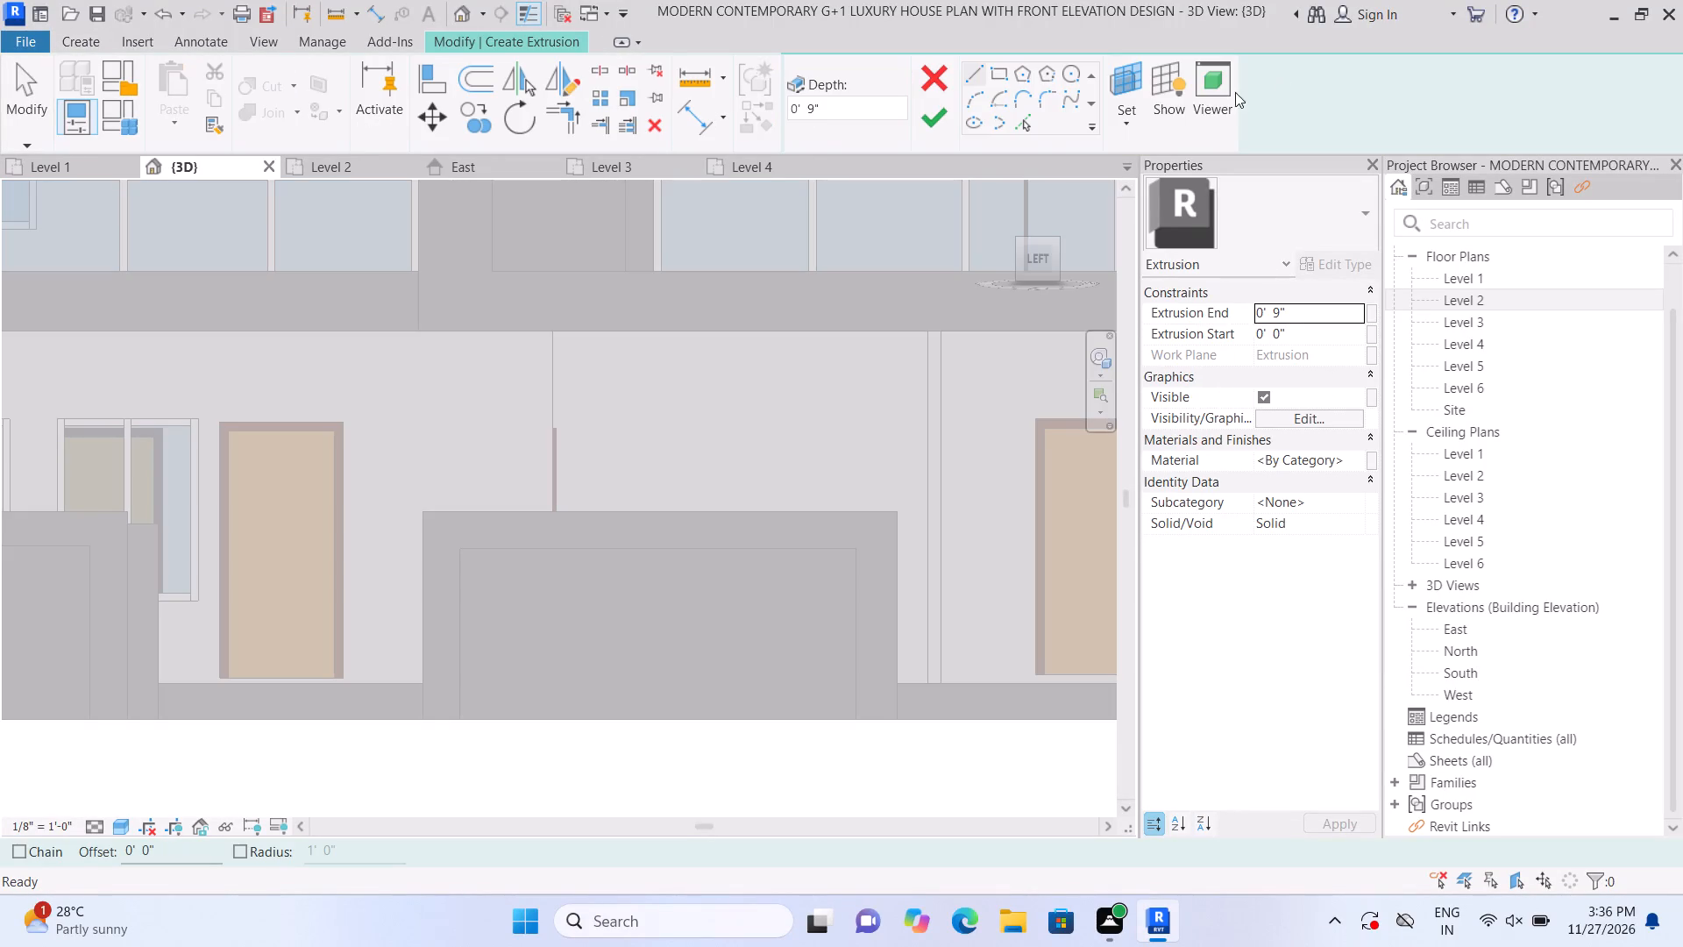
left_click(1137, 125)
left_click(1163, 195)
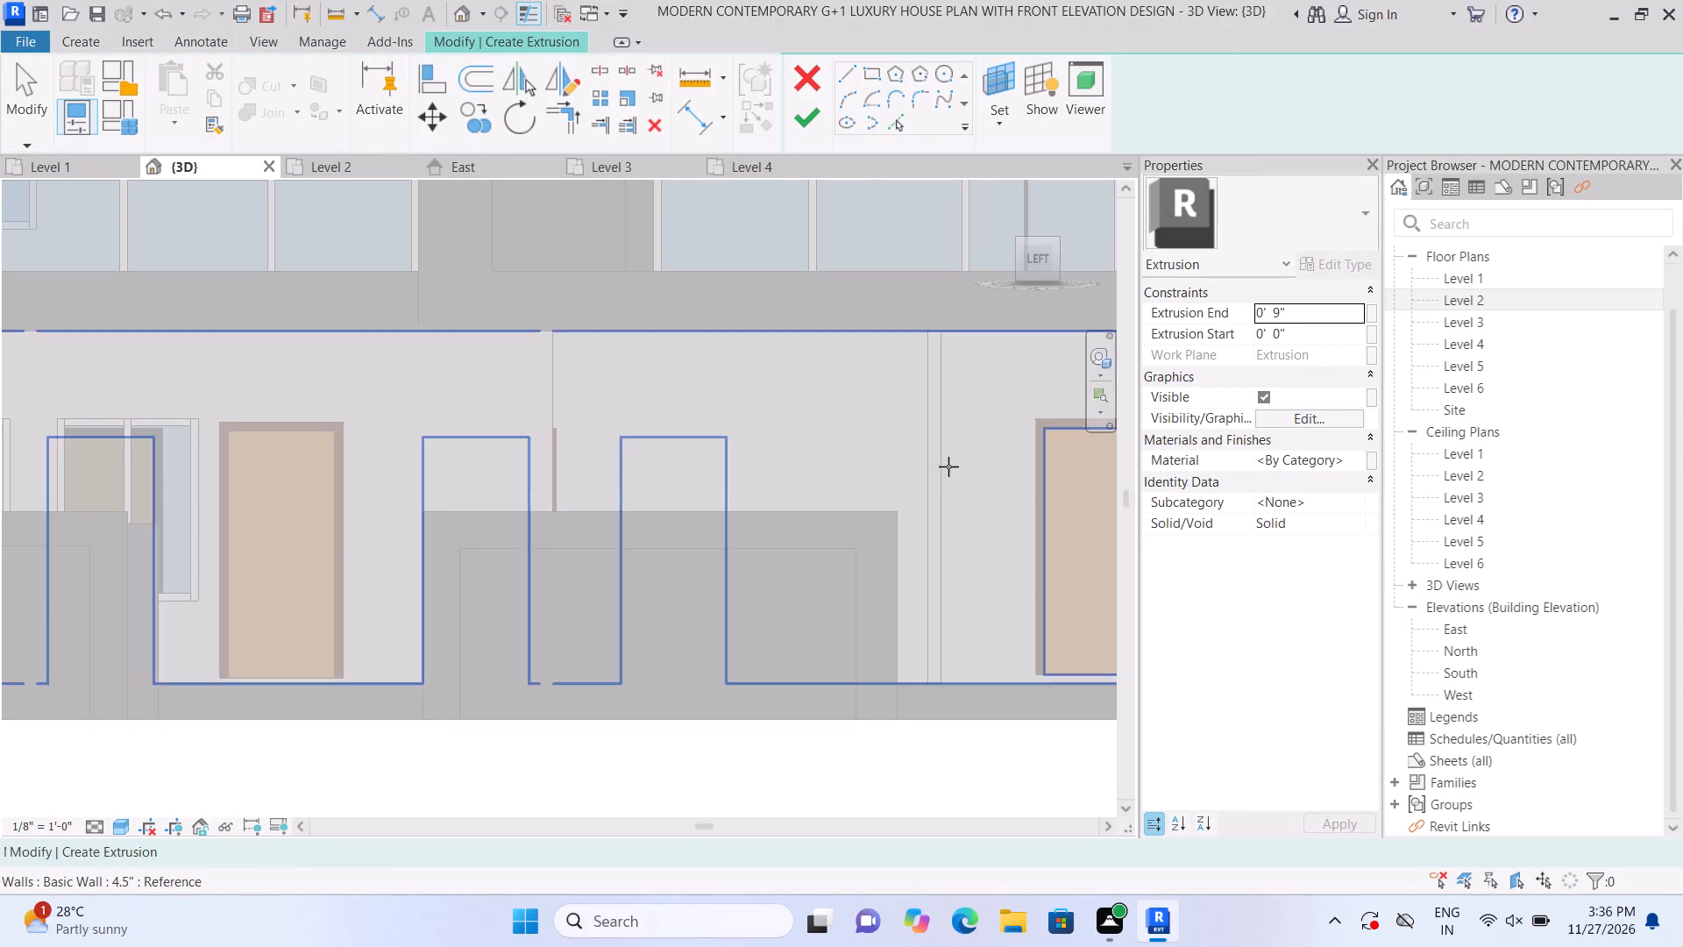
left_click(835, 624)
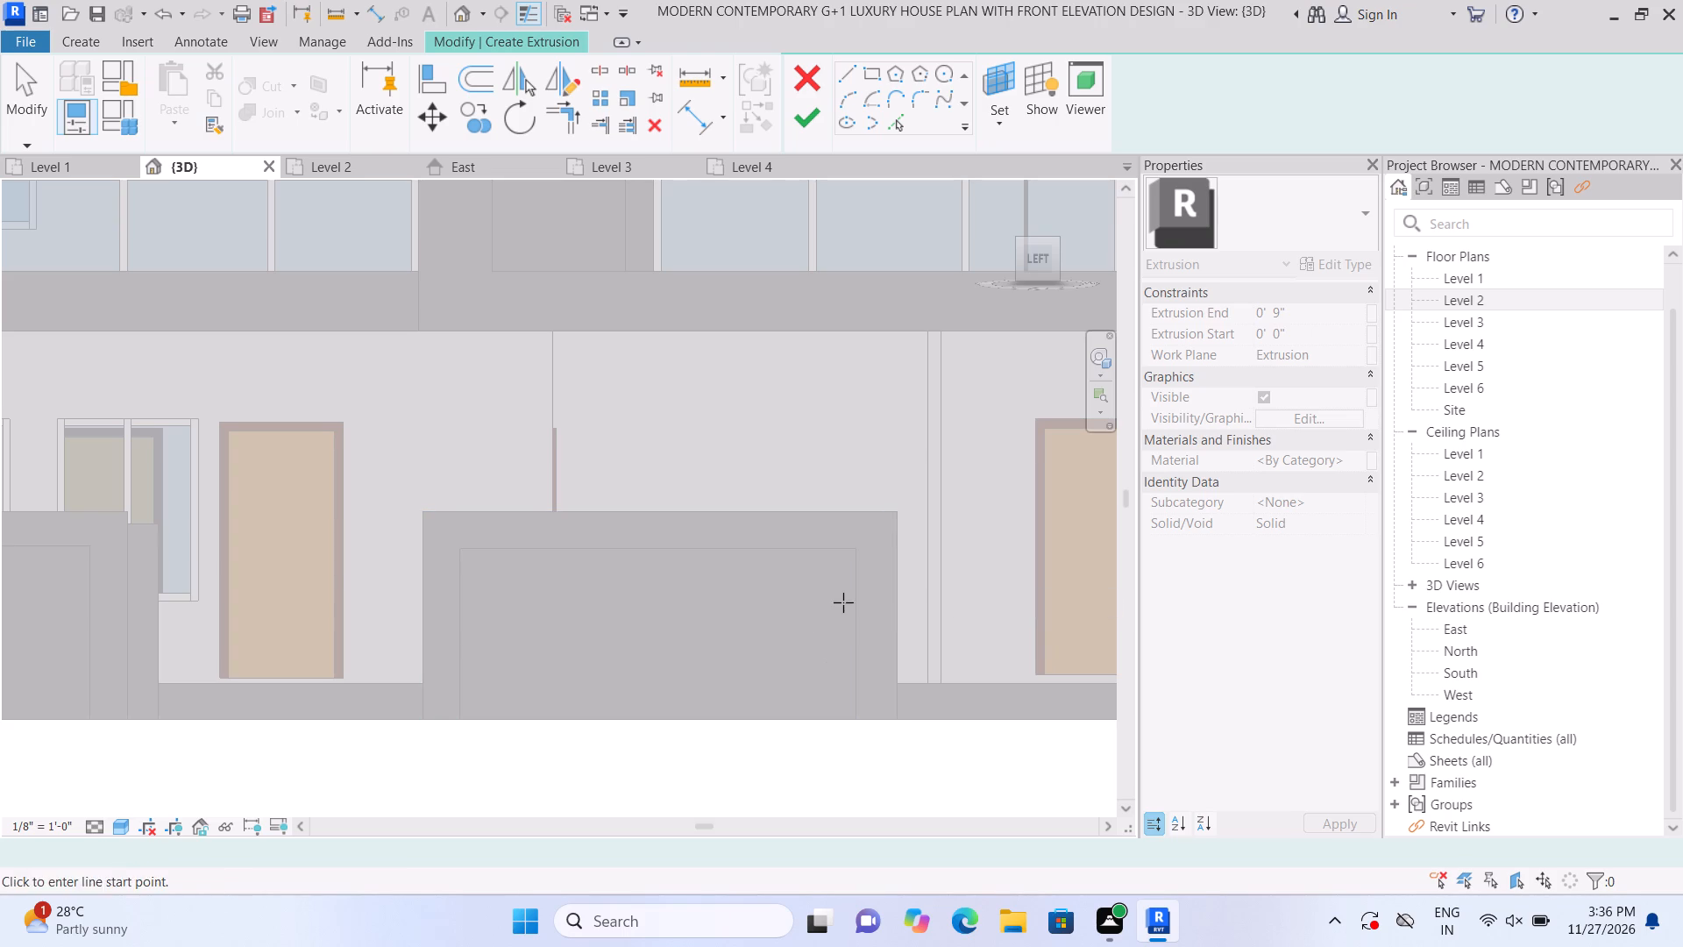
left_click(1010, 73)
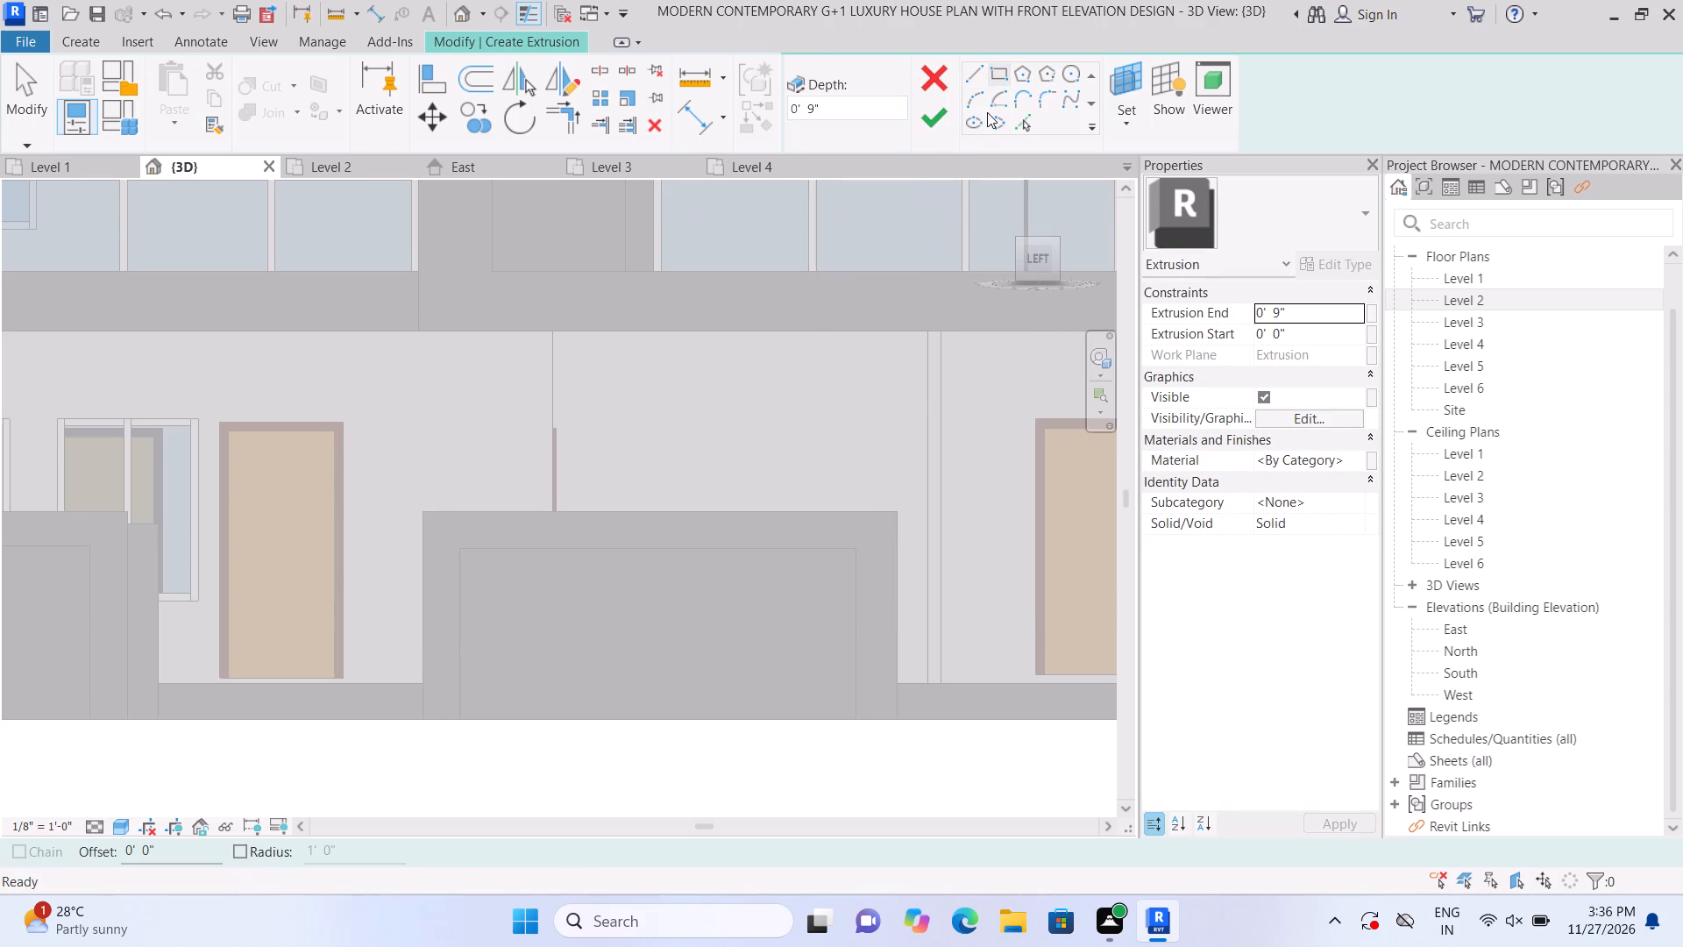
left_click(611, 586)
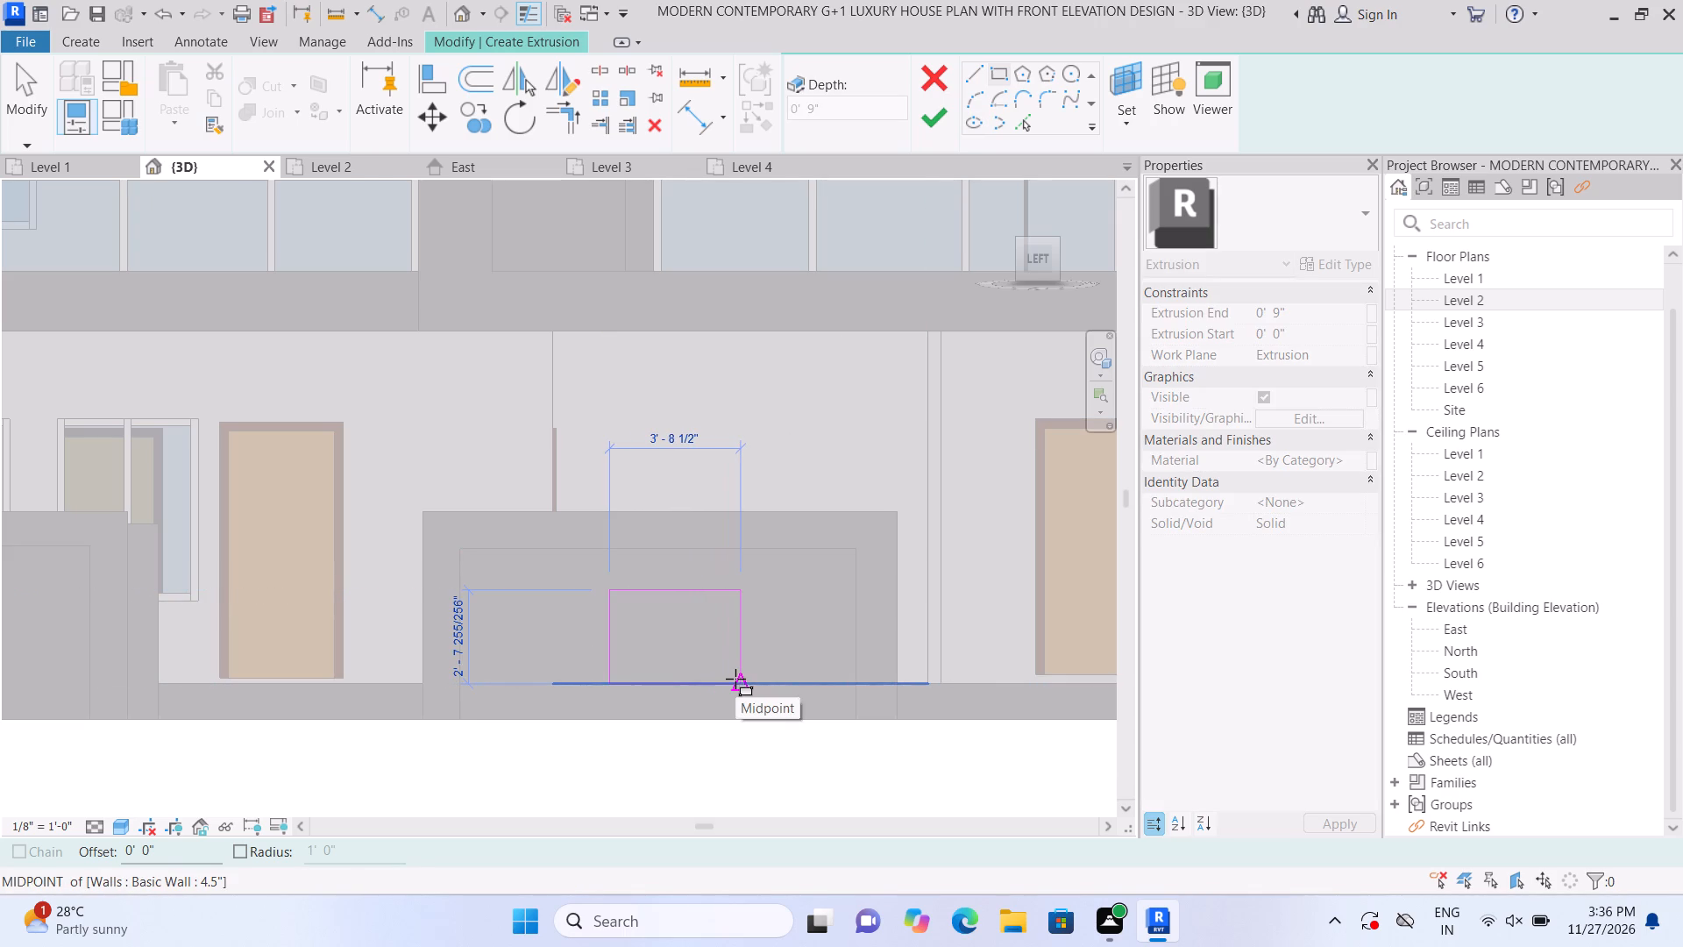
left_click(737, 679)
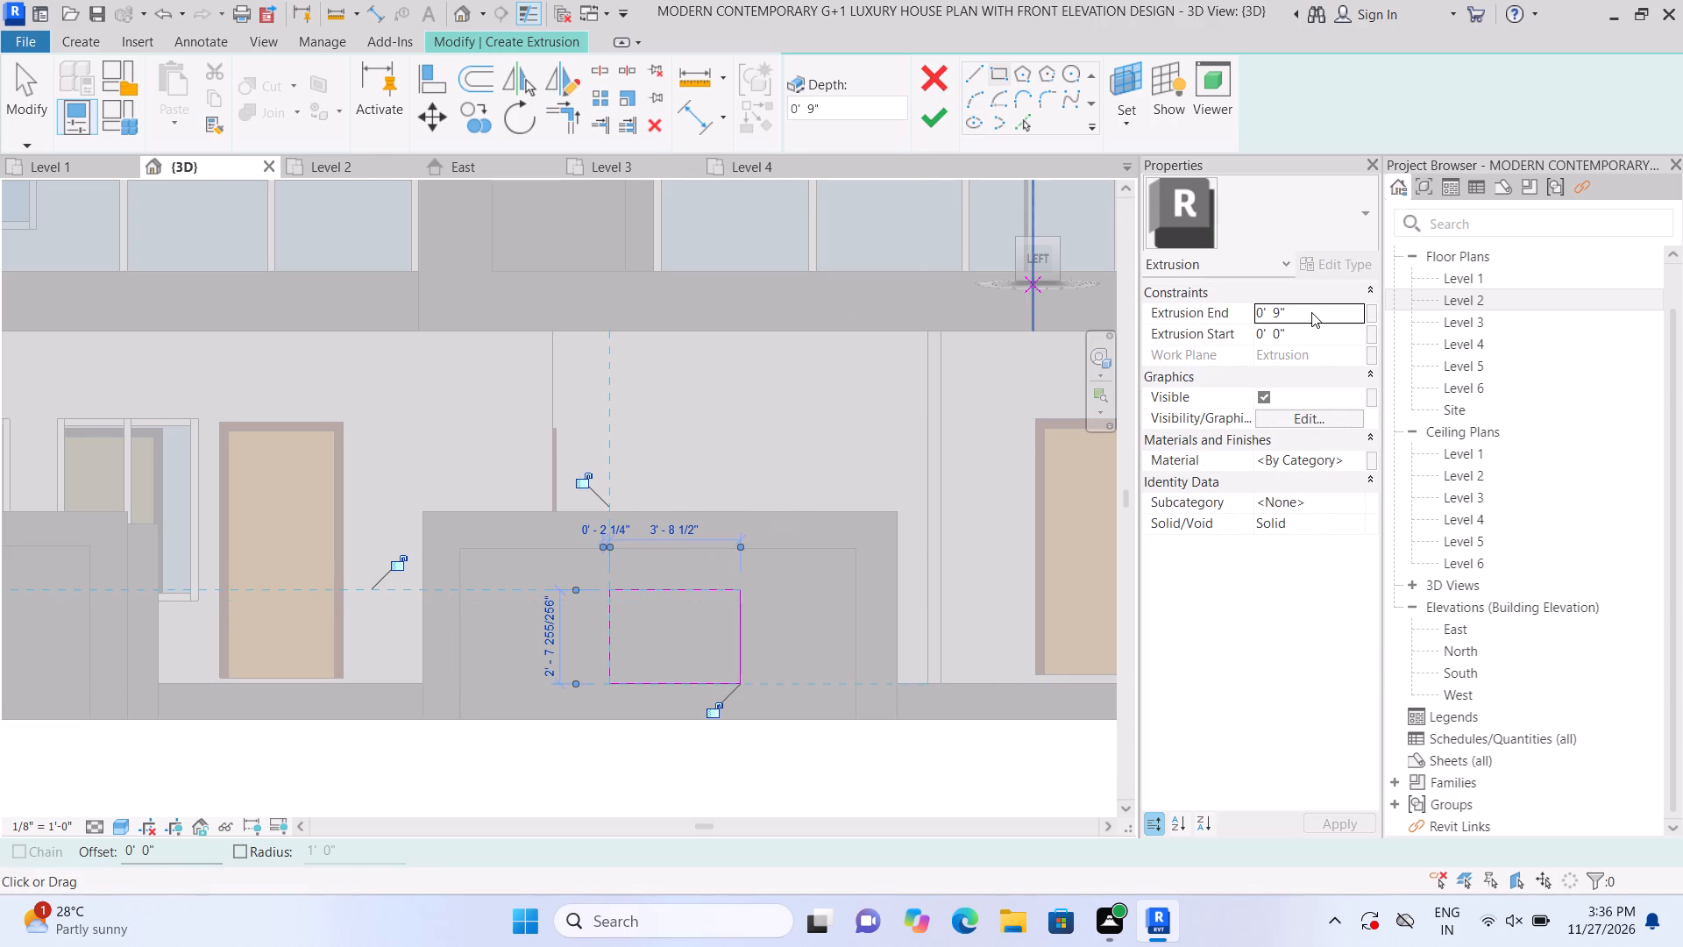
left_click(1311, 312)
key("BackSpace")
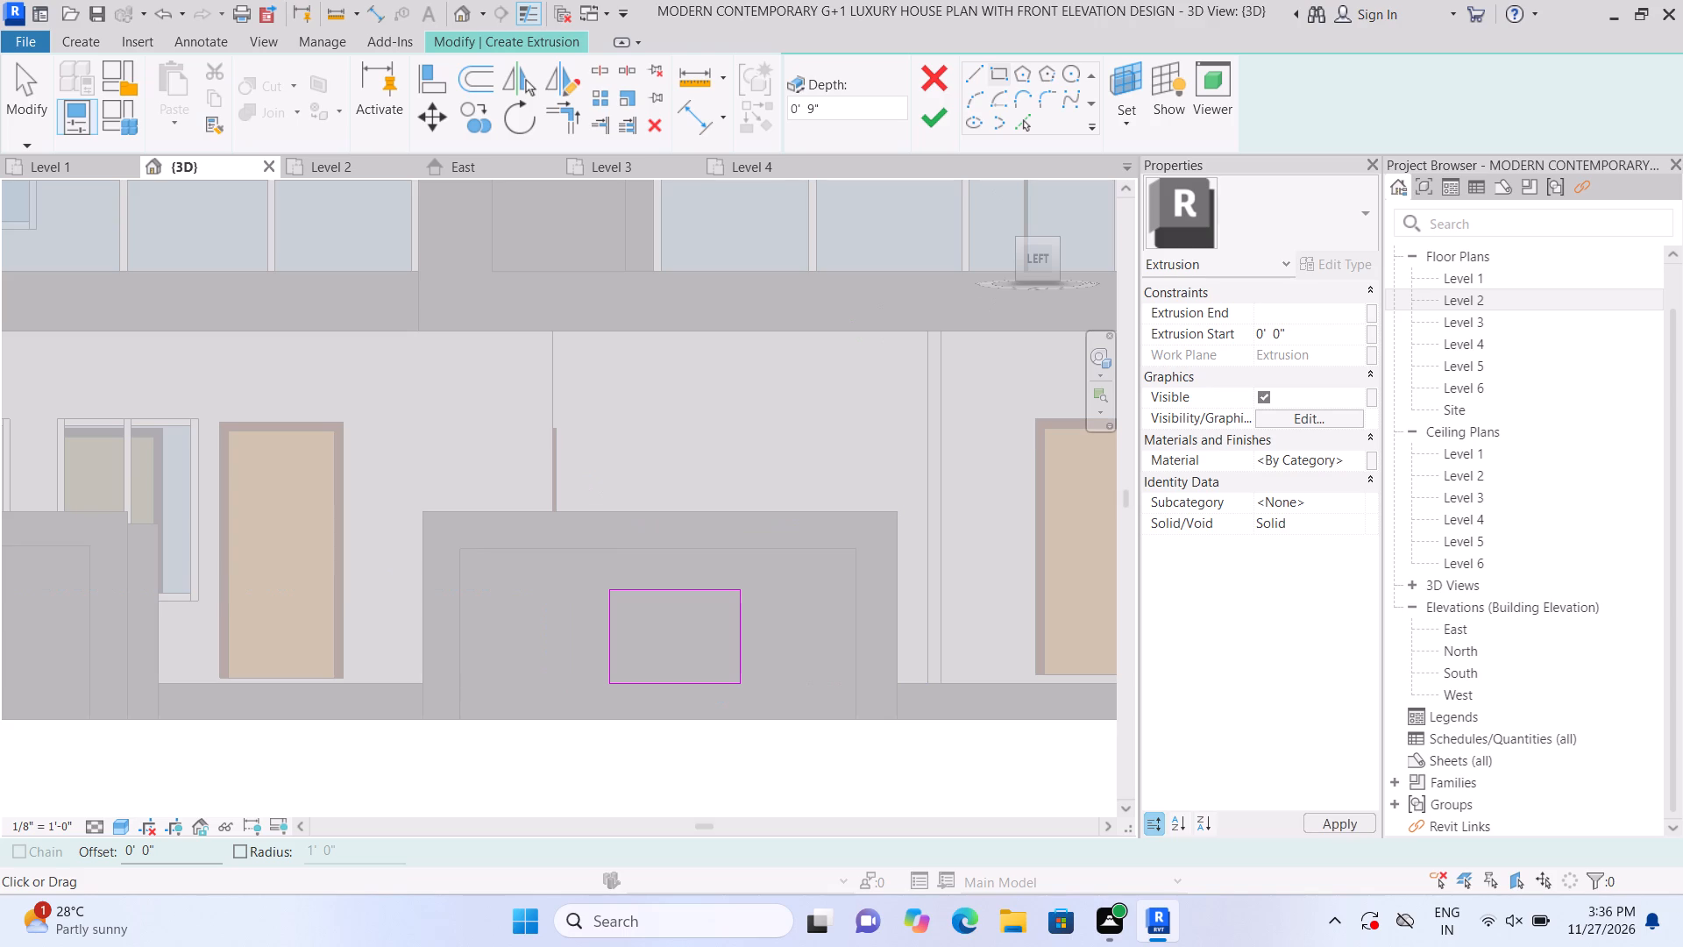
key("4")
key("BackSpace")
type("5\"")
key("Return")
left_click(935, 118)
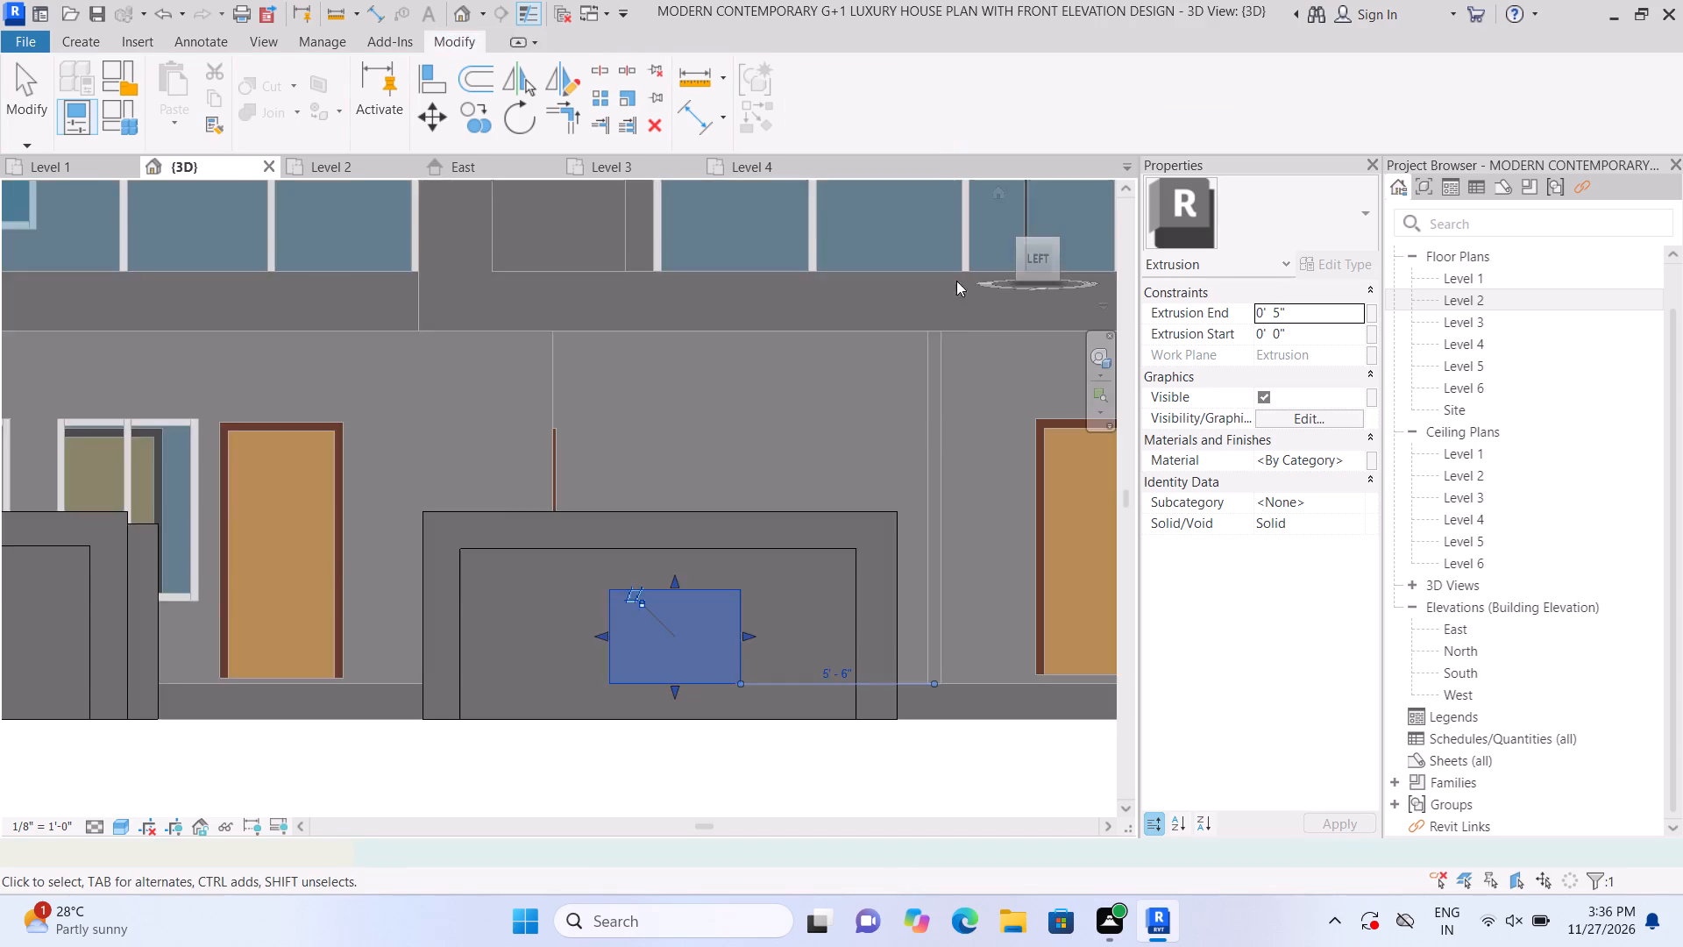
Compare the middle block's central panel with the left block's panel, checking their extrusion properties and the overall front elevation.
scroll(976, 312, "down", 2)
left_click(651, 716)
left_click(172, 564)
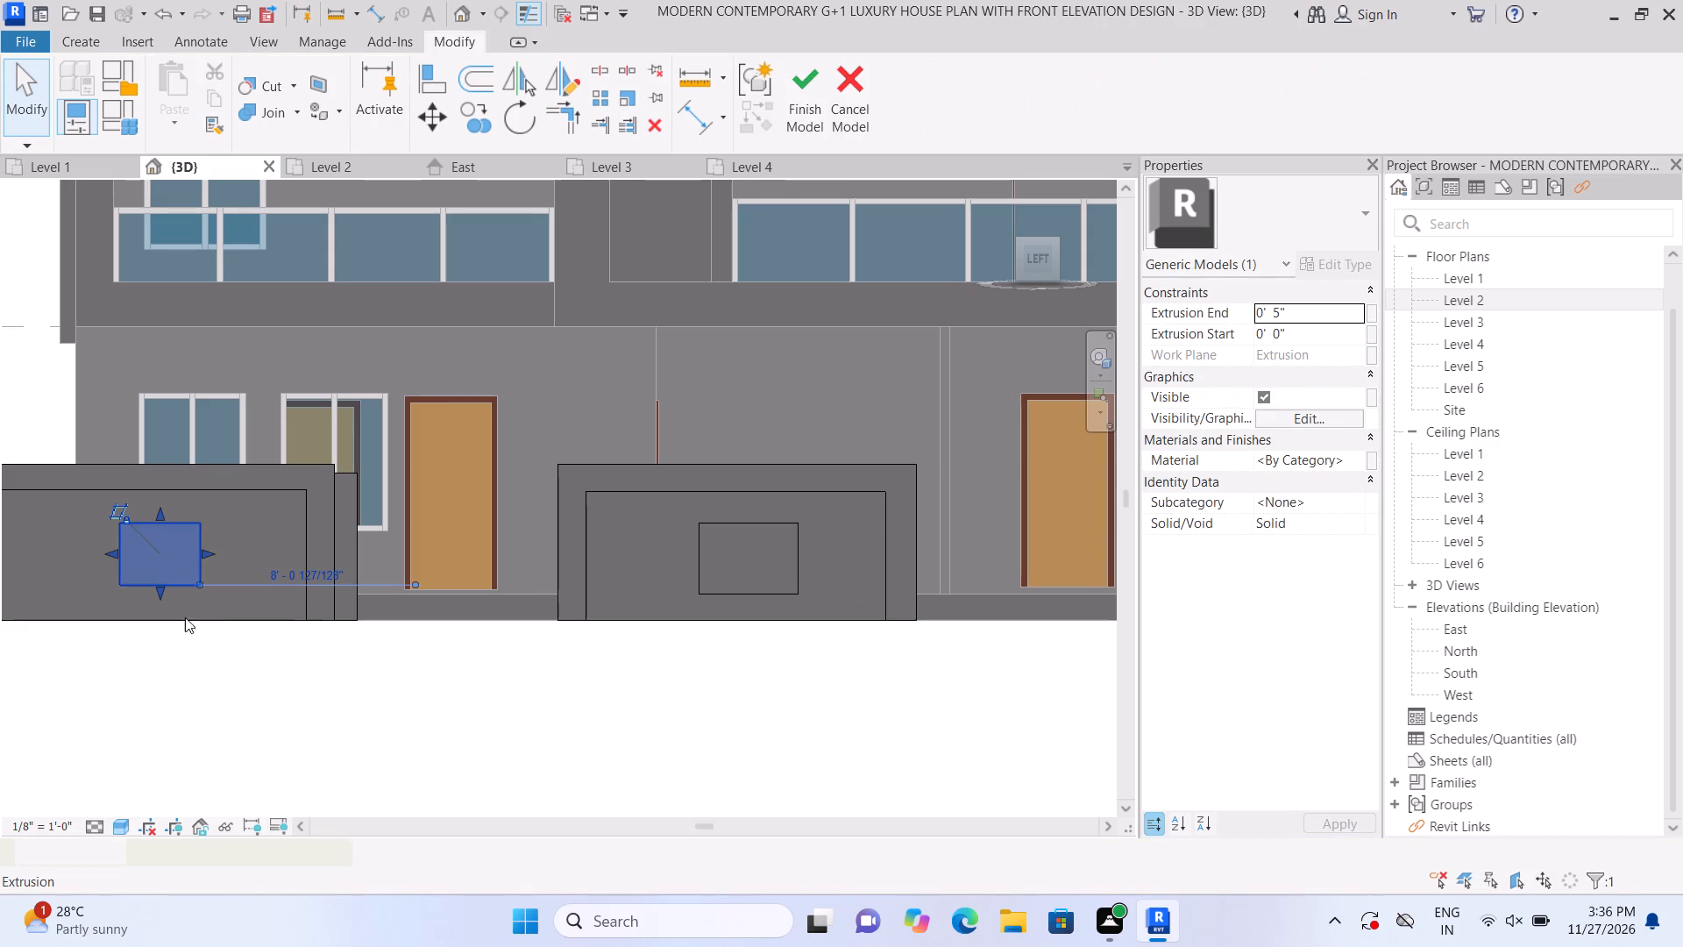
left_click(350, 703)
left_click(726, 581)
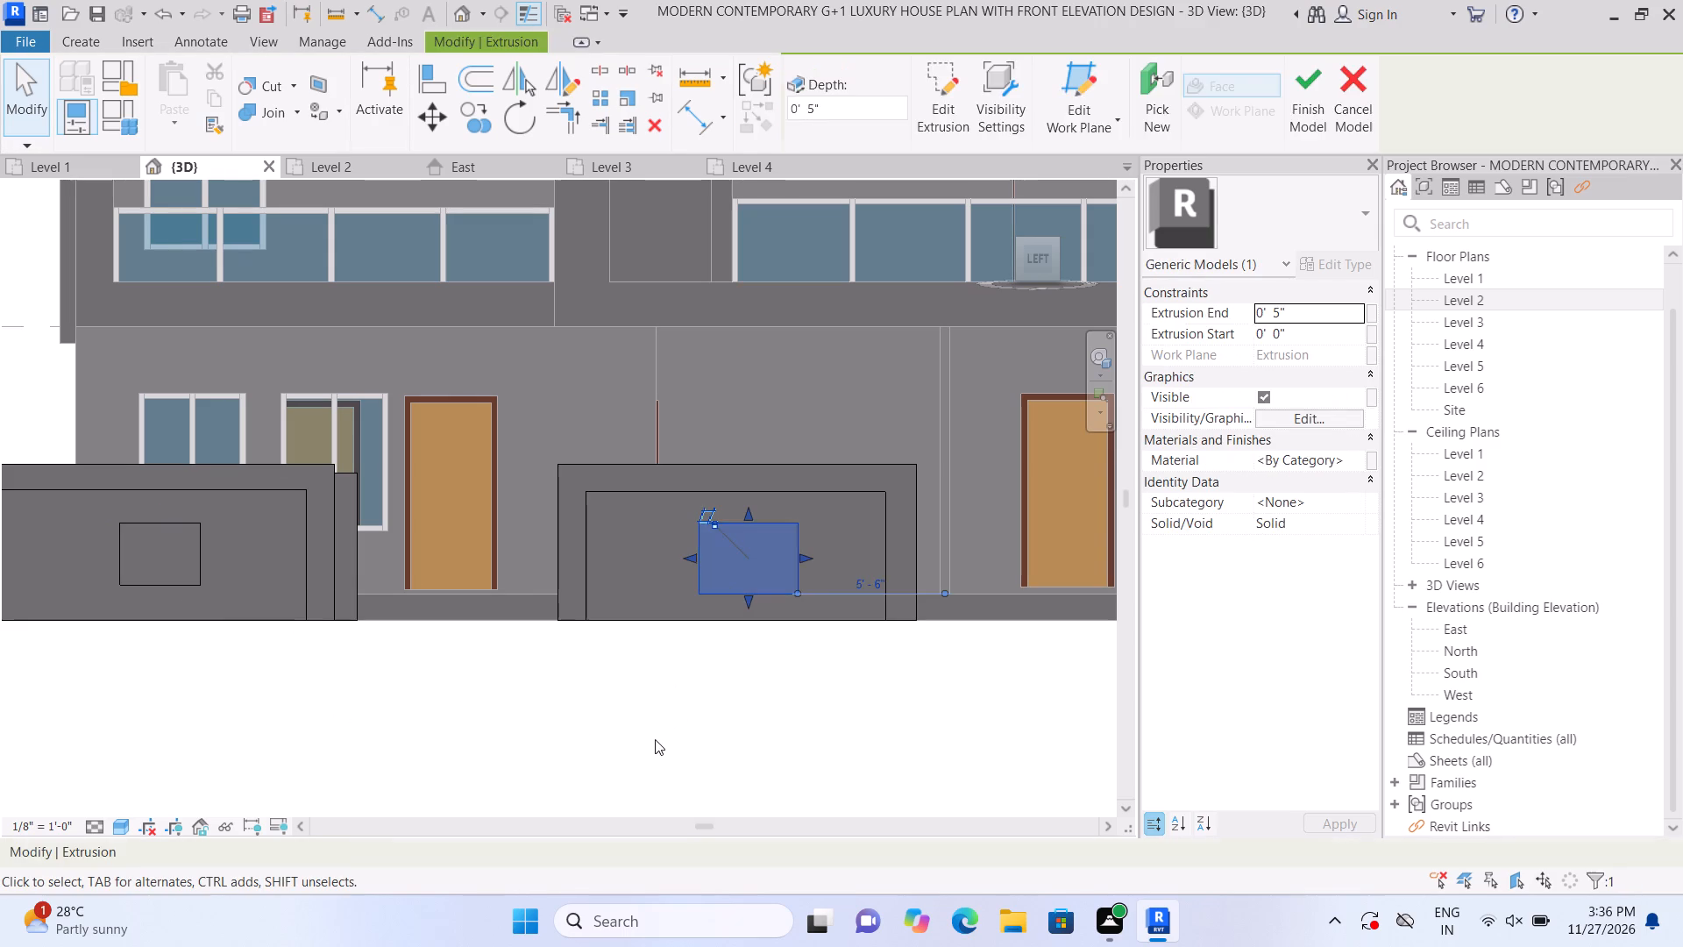
left_click(652, 741)
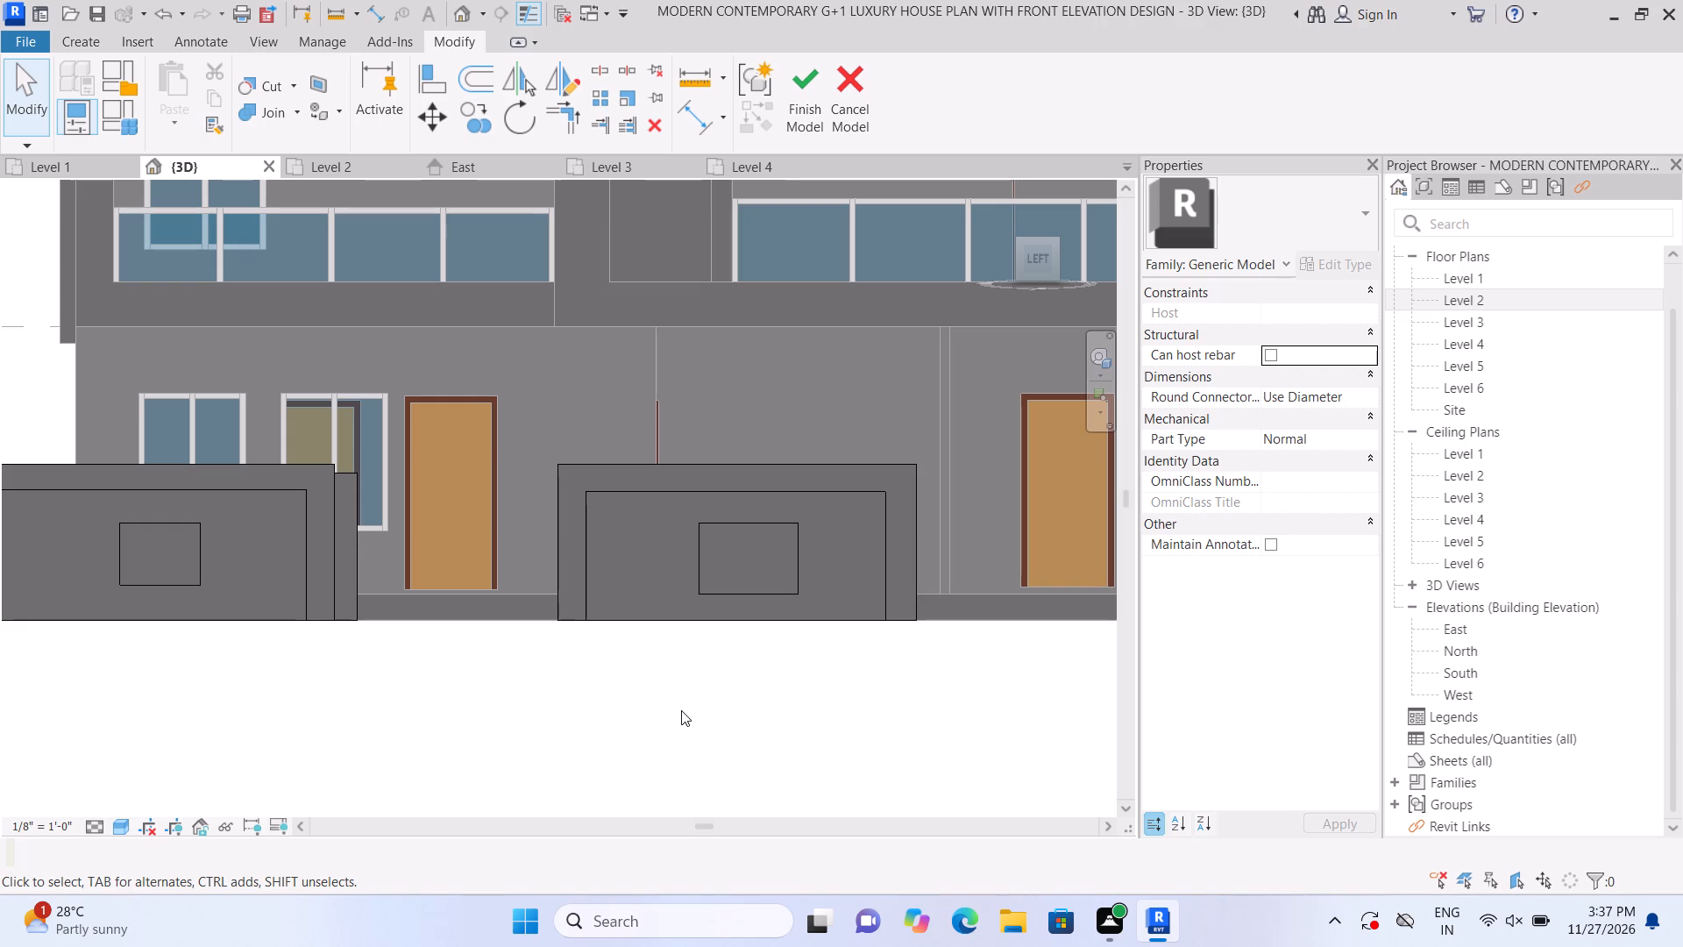
scroll(657, 691, "down", 5)
middle_click_drag(641, 691, 430, 708)
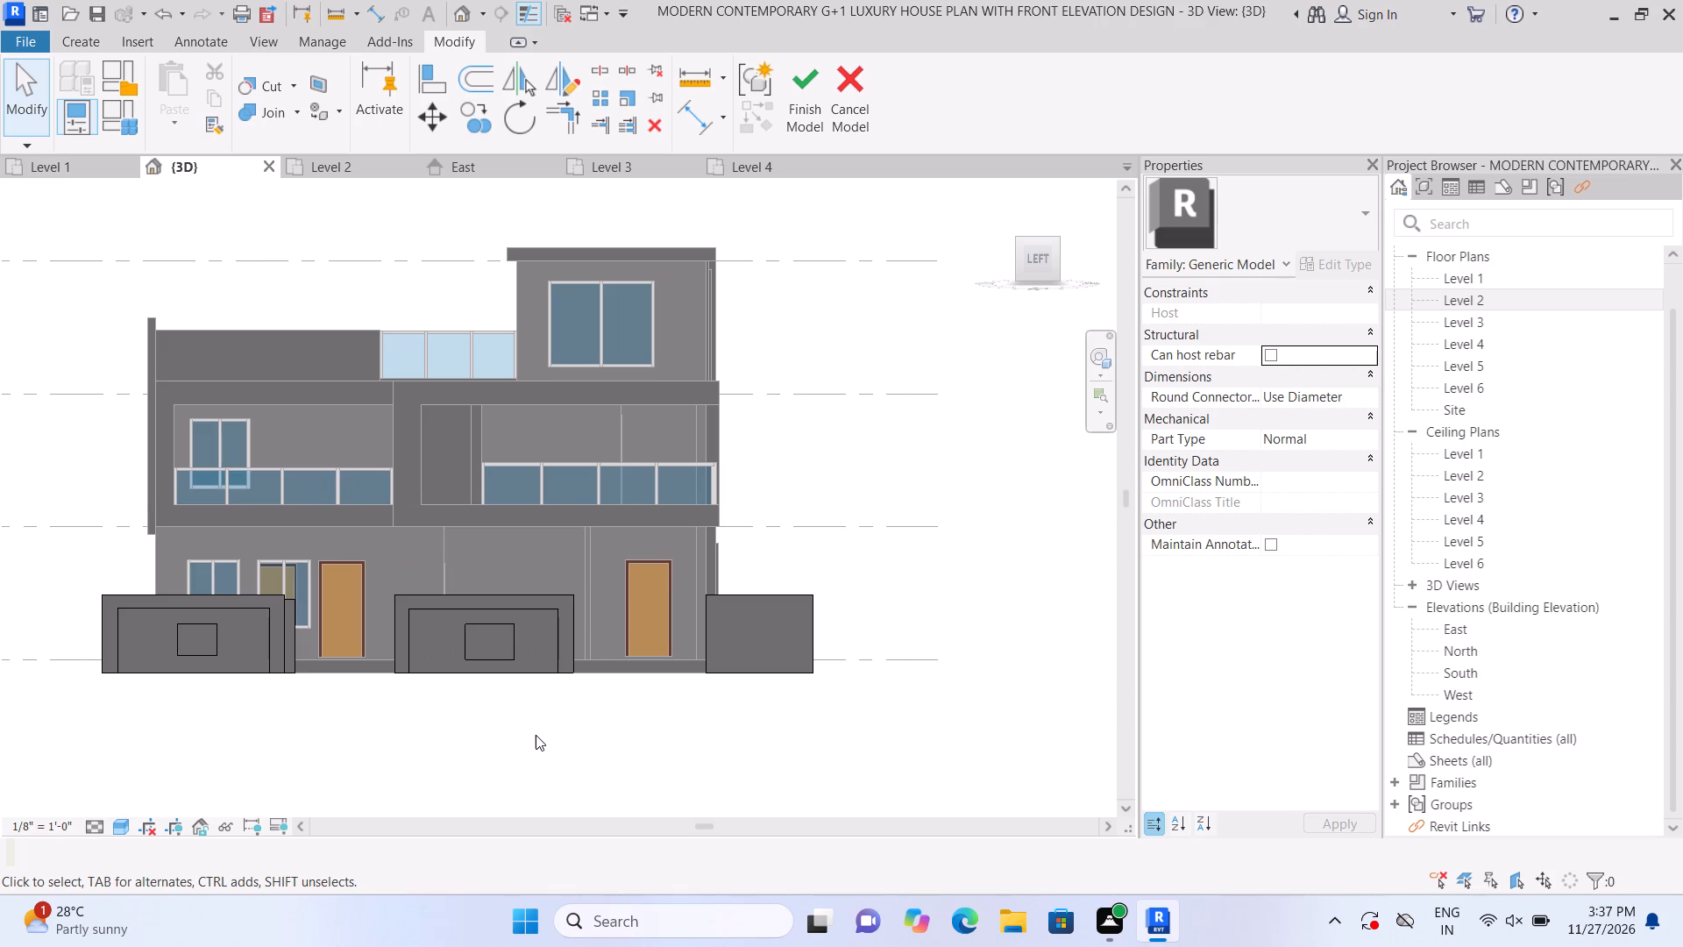
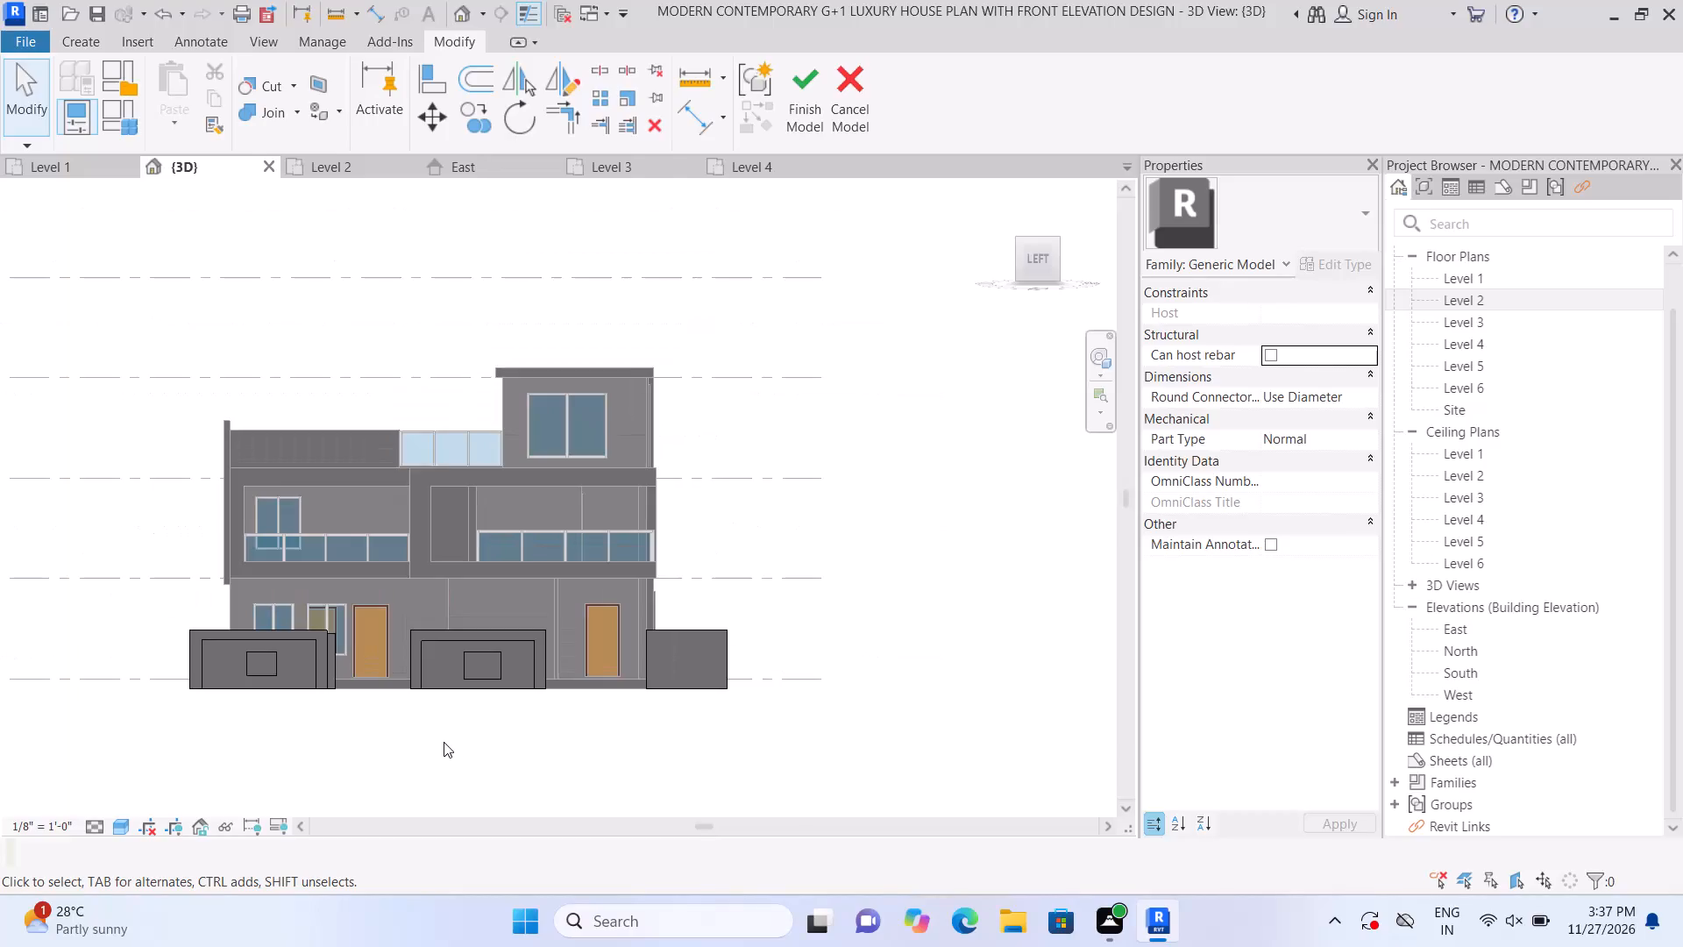
Examine the boundary wall blocks' frames and central panels against the house from an angled 3D view.
scroll(444, 742, "up", 1)
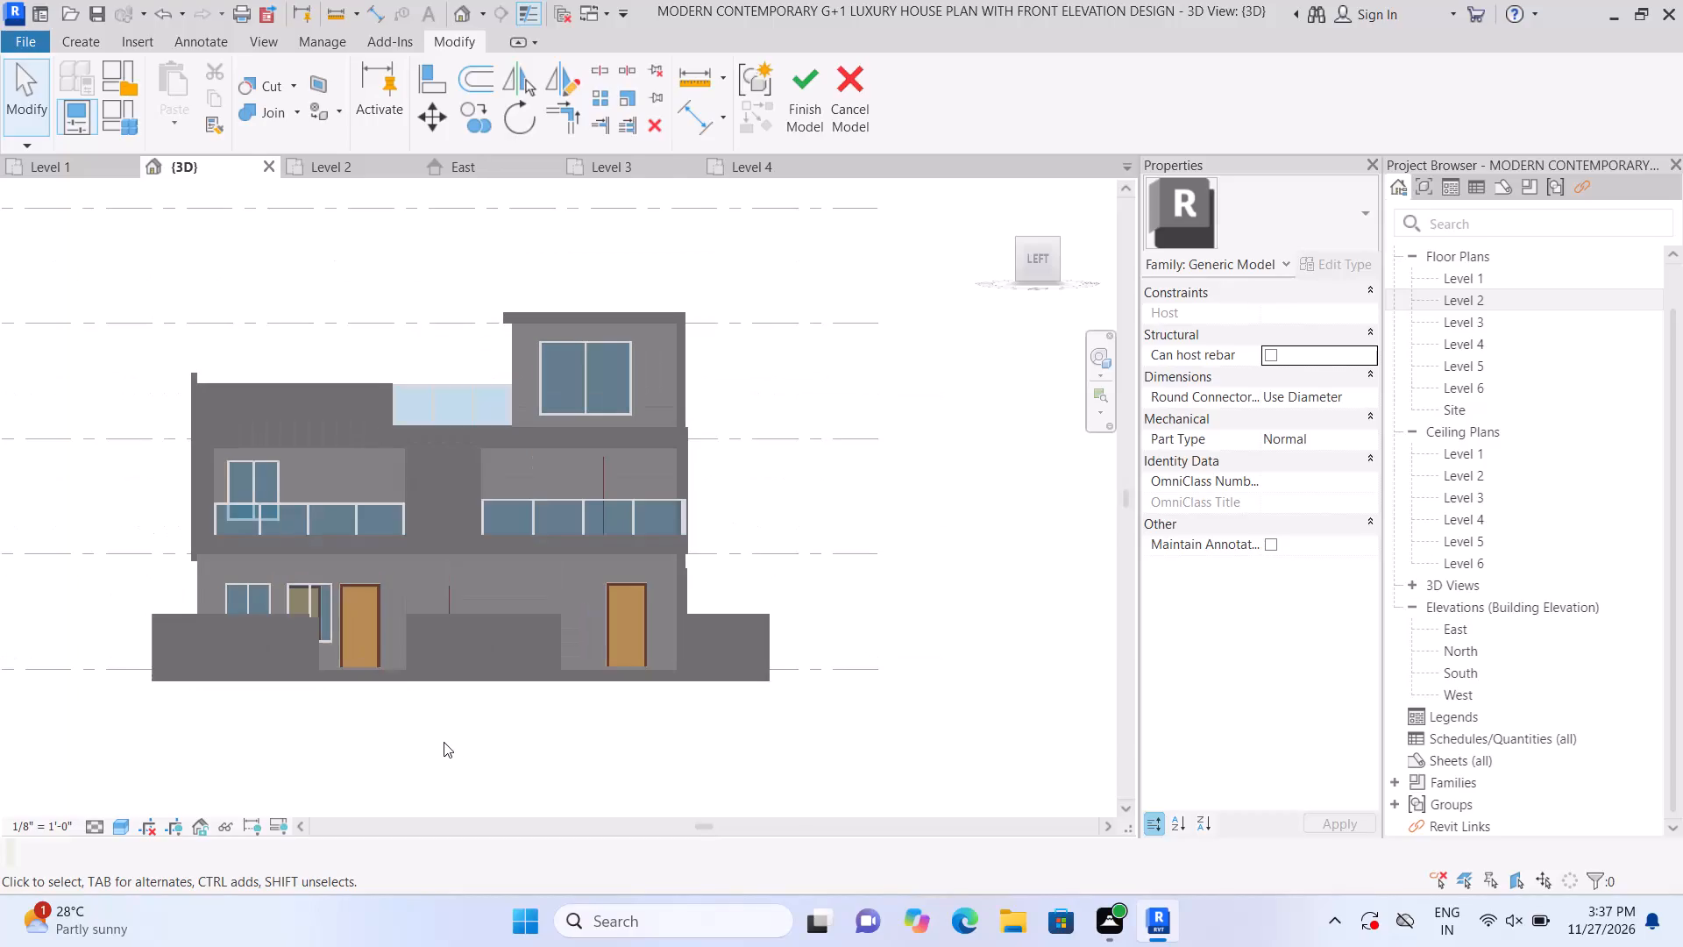
scroll(444, 742, "up", 1)
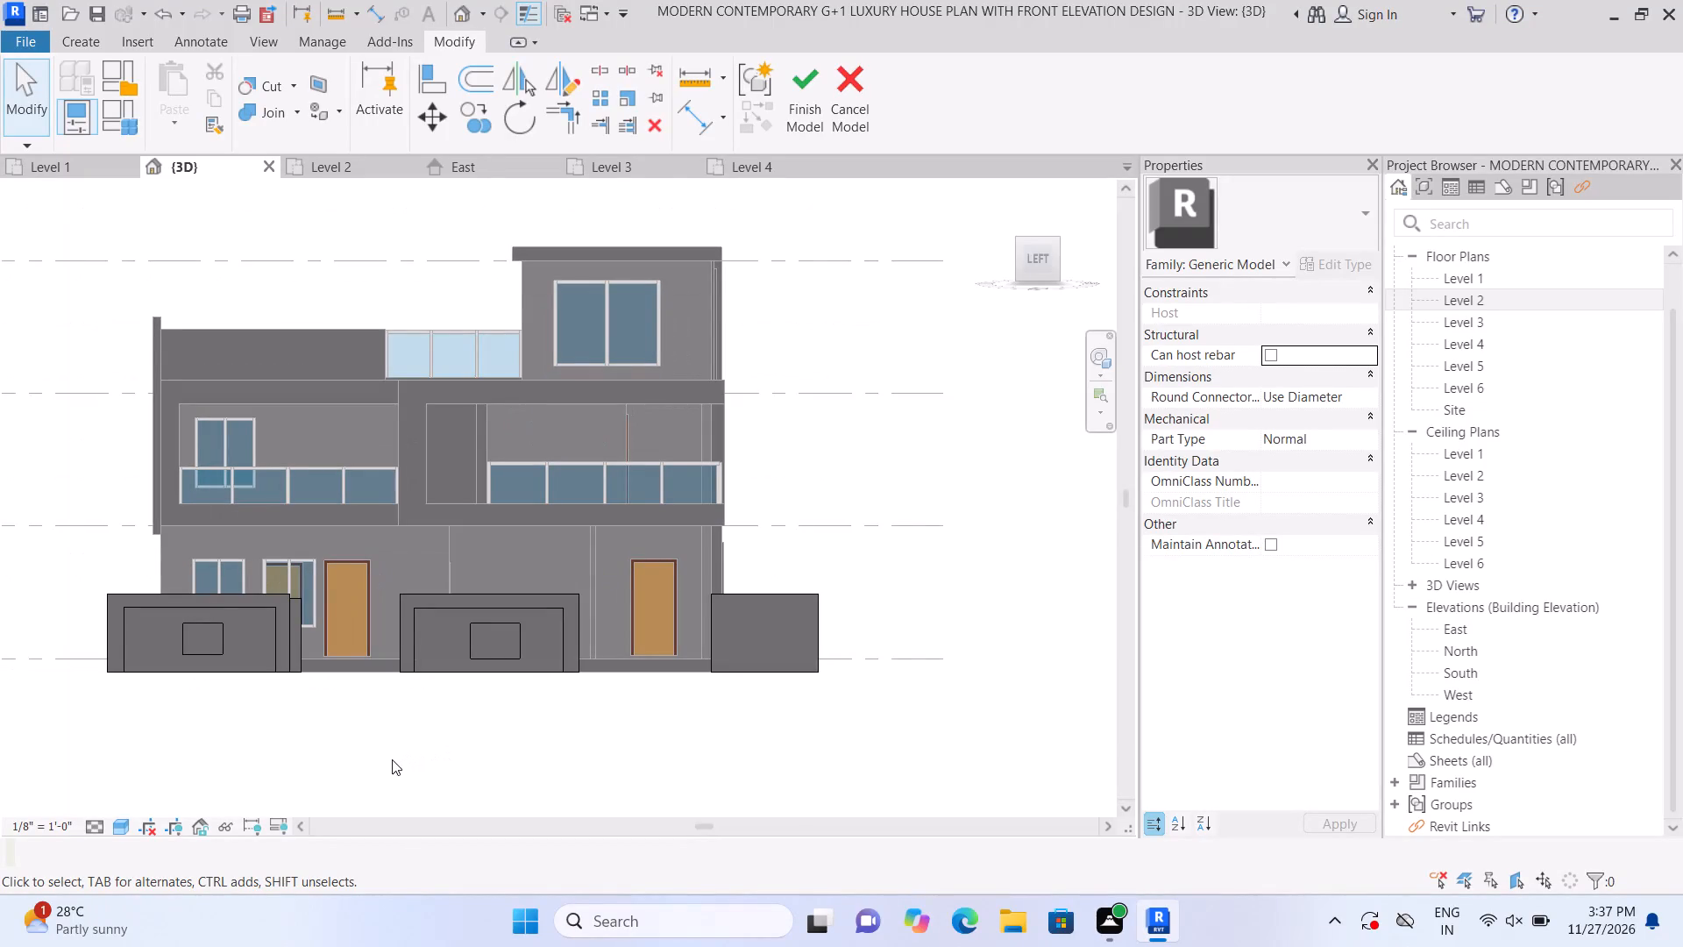
middle_click_drag(354, 757, 451, 788)
middle_click_drag(534, 803, 410, 780)
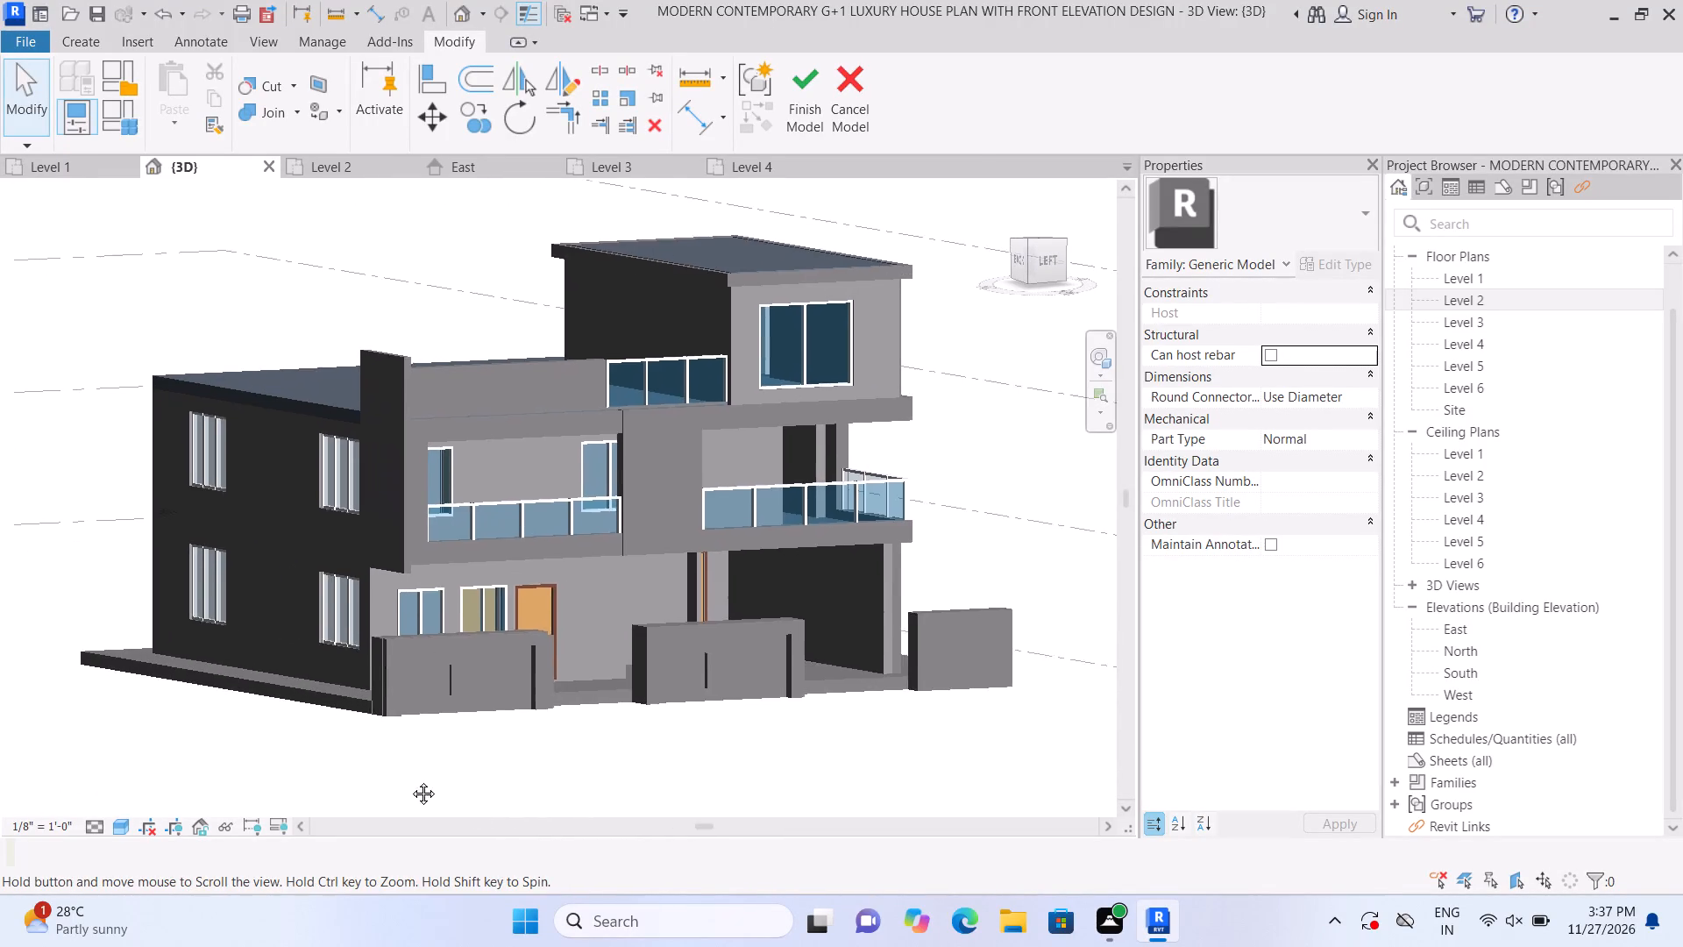
middle_click_drag(410, 780, 408, 780)
scroll(408, 780, "up", 1)
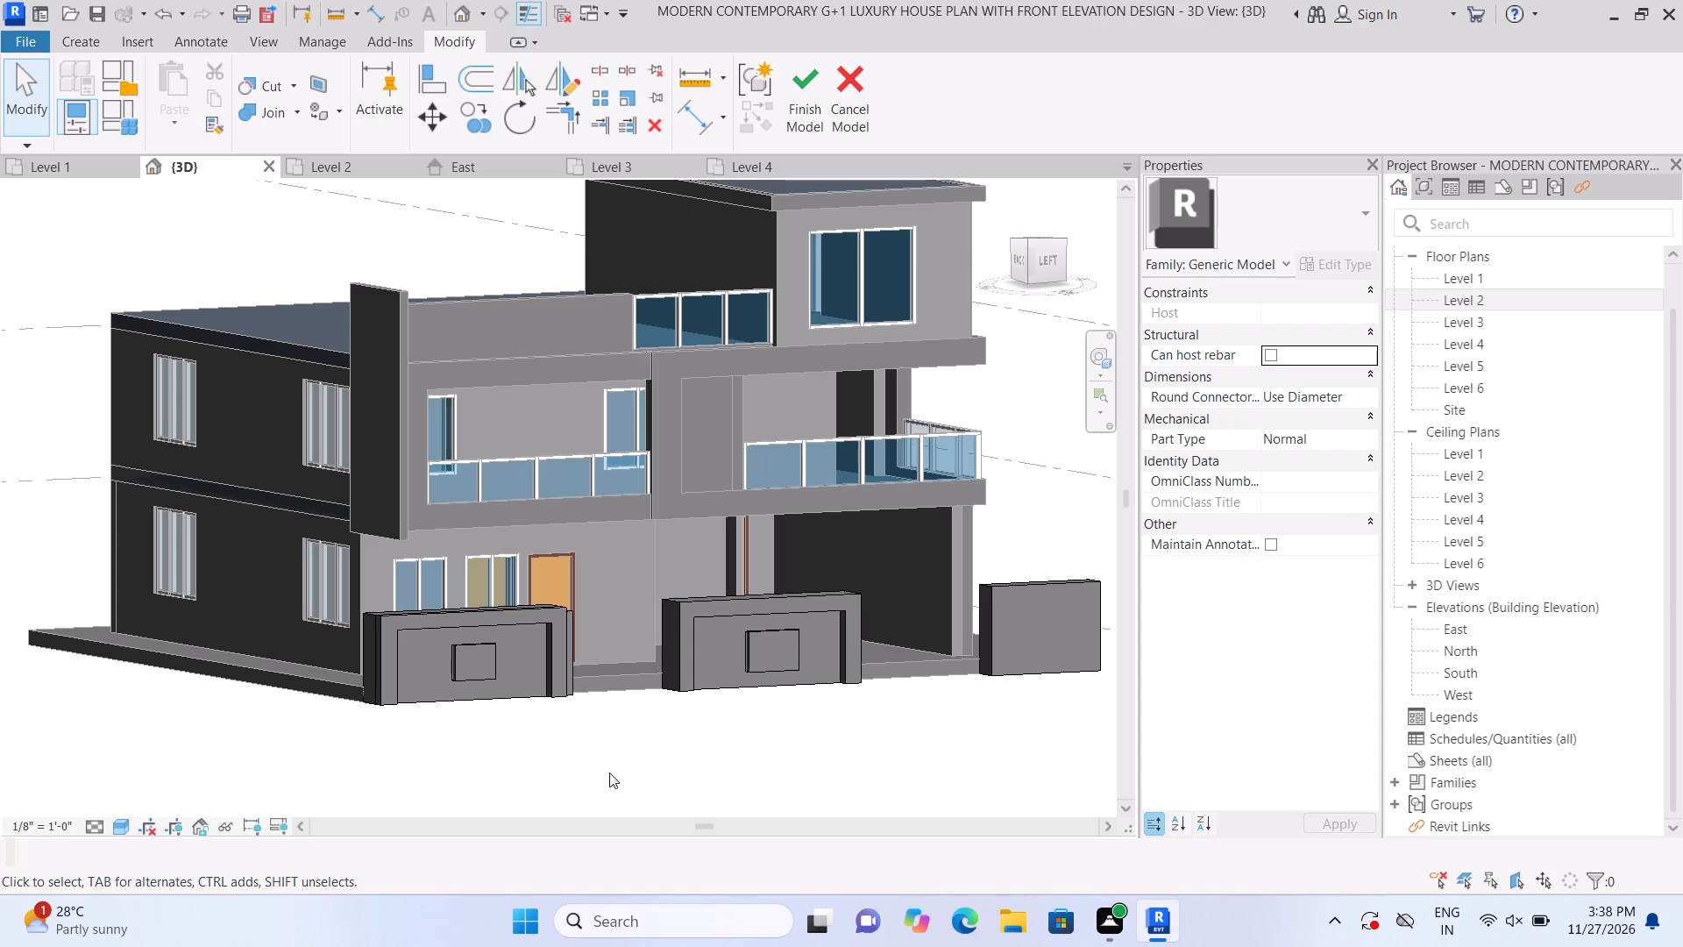
From the front view, sketch a narrow full-height extrusion rectangle about 5' 10 3/8" tall along the plain right block's left edge, on its face.
left_click(1050, 252)
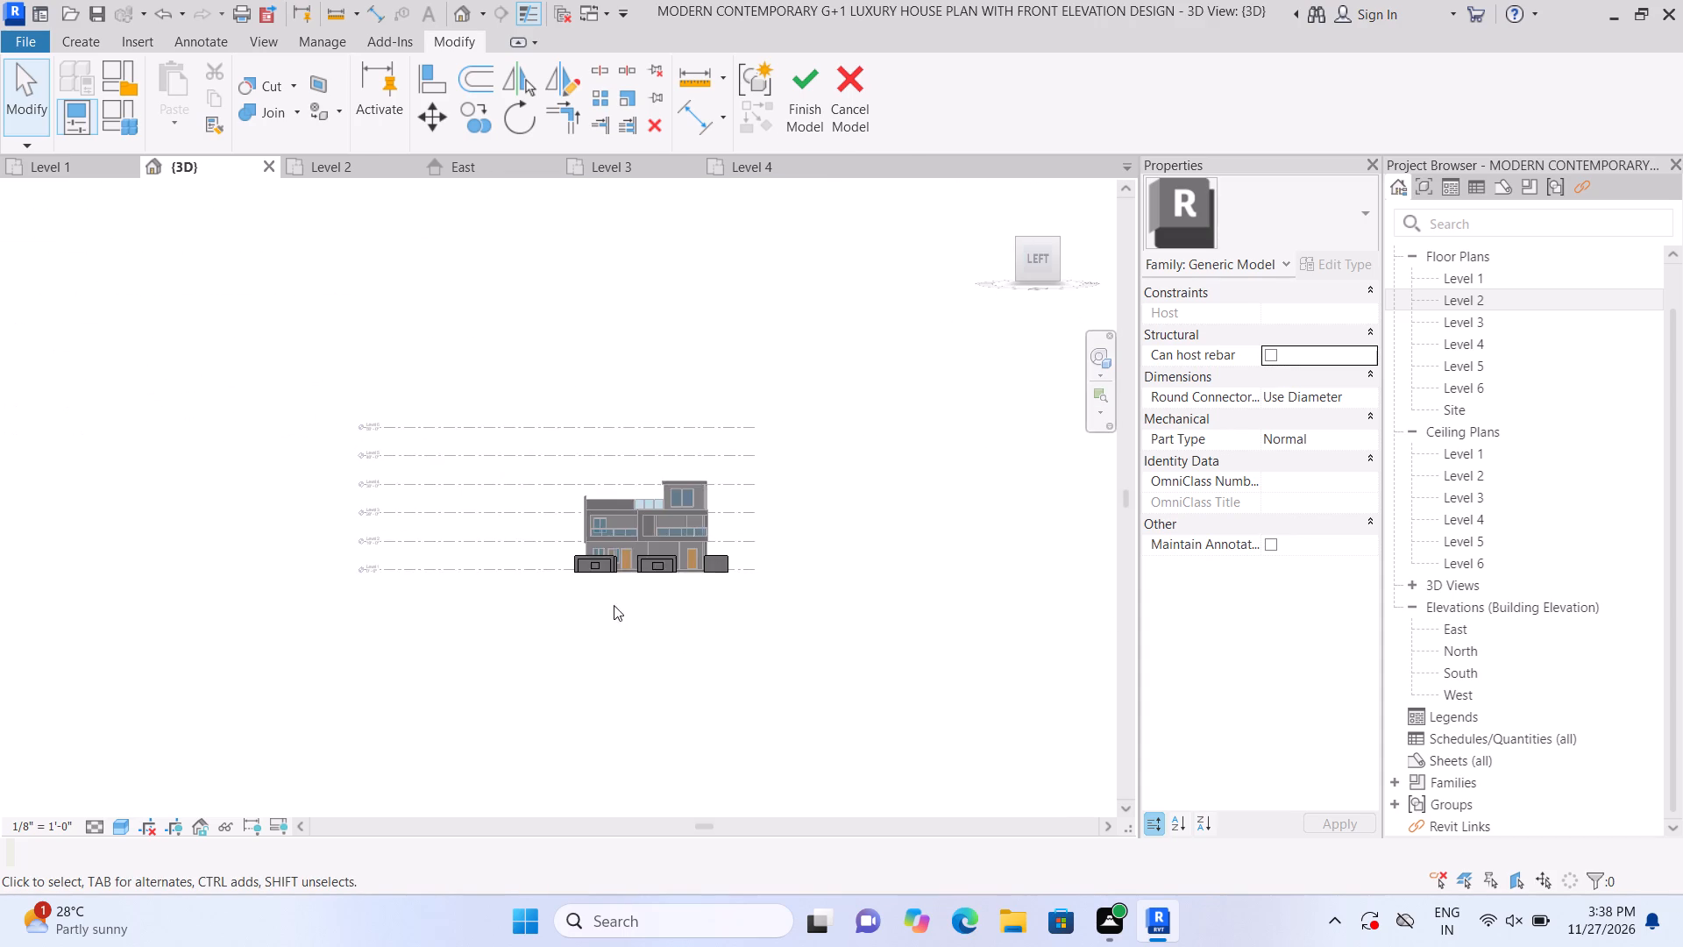
scroll(624, 598, "up", 2)
scroll(722, 552, "up", 6)
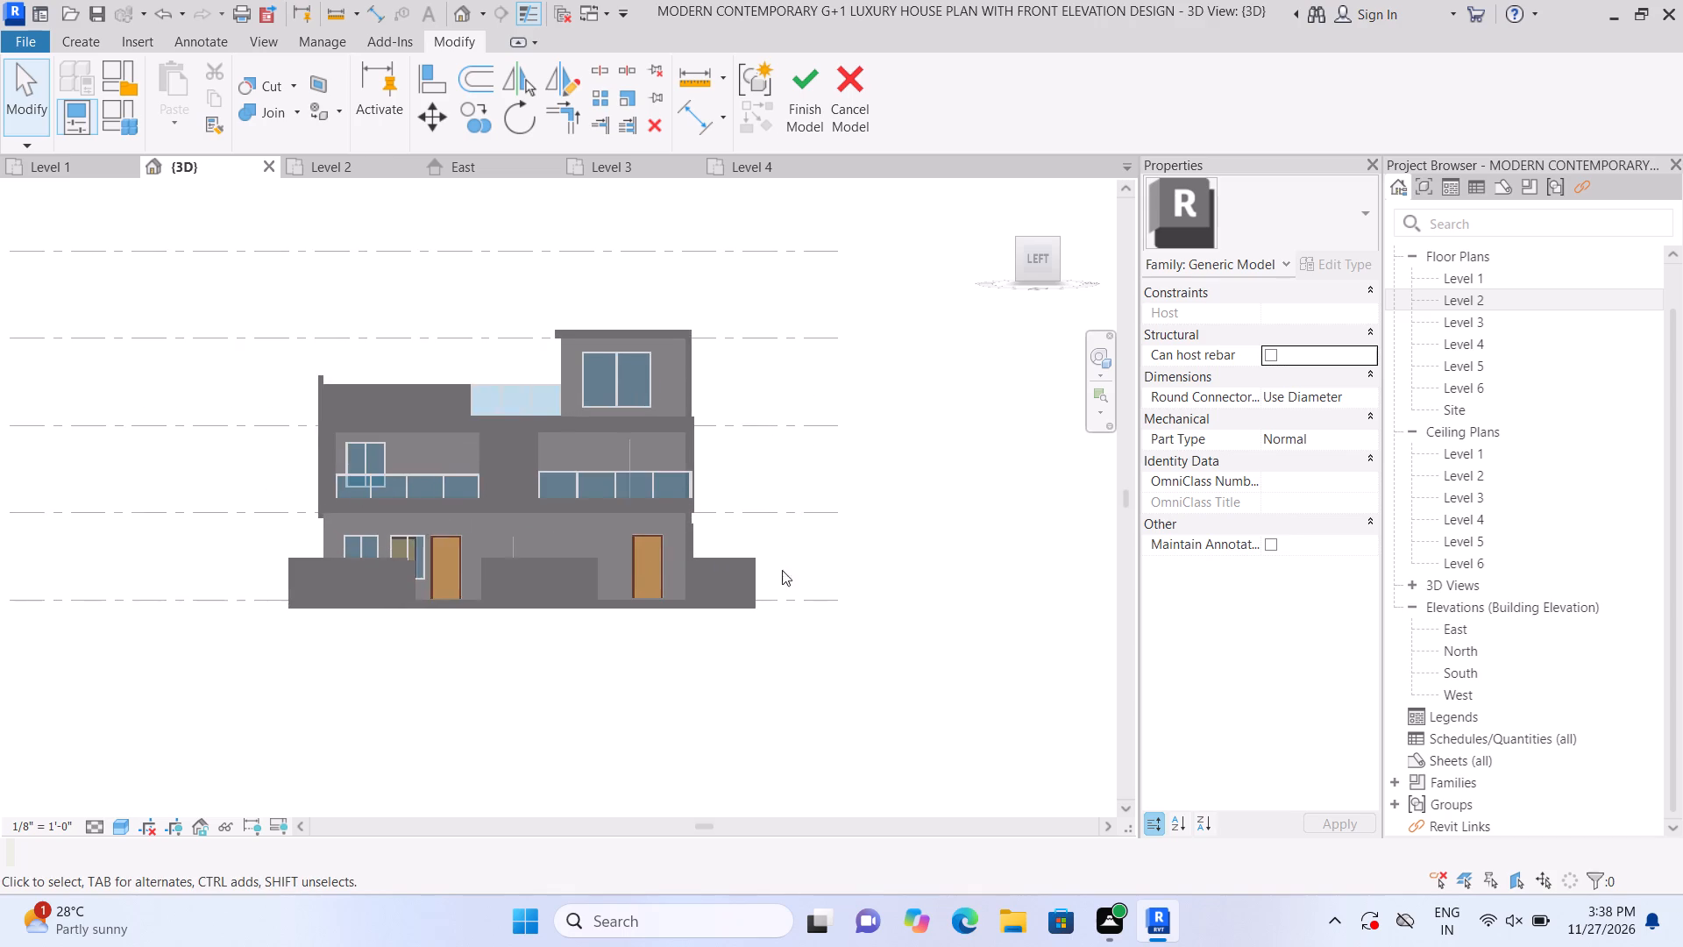
scroll(731, 609, "up", 2)
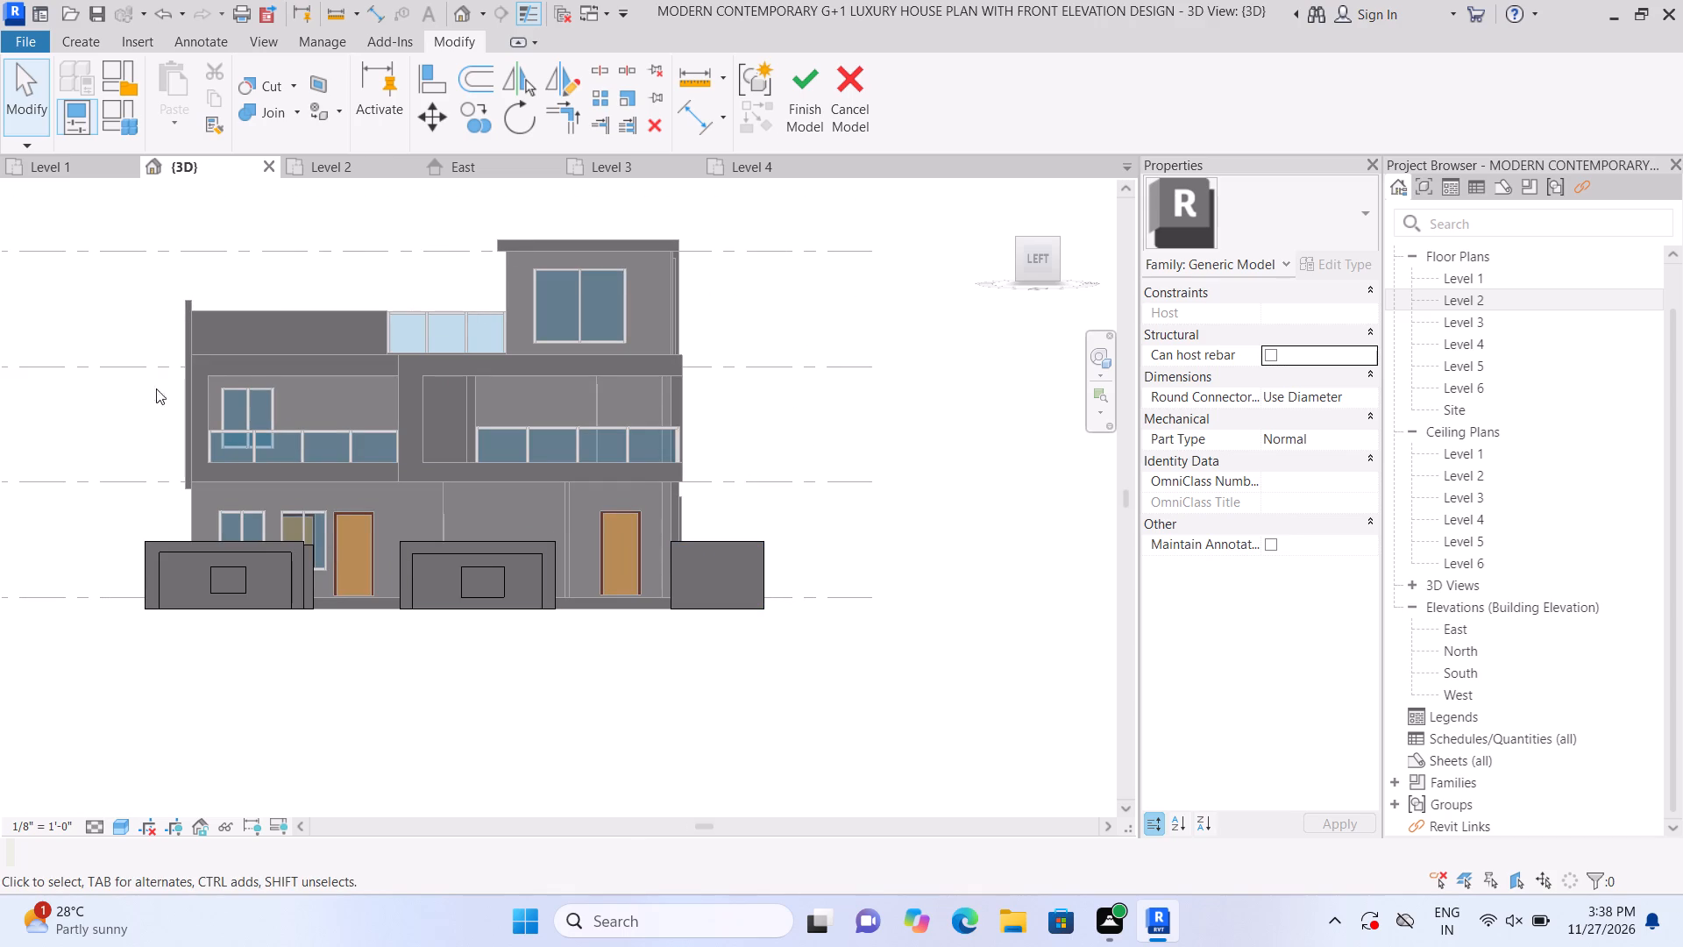
left_click(78, 38)
left_click(167, 96)
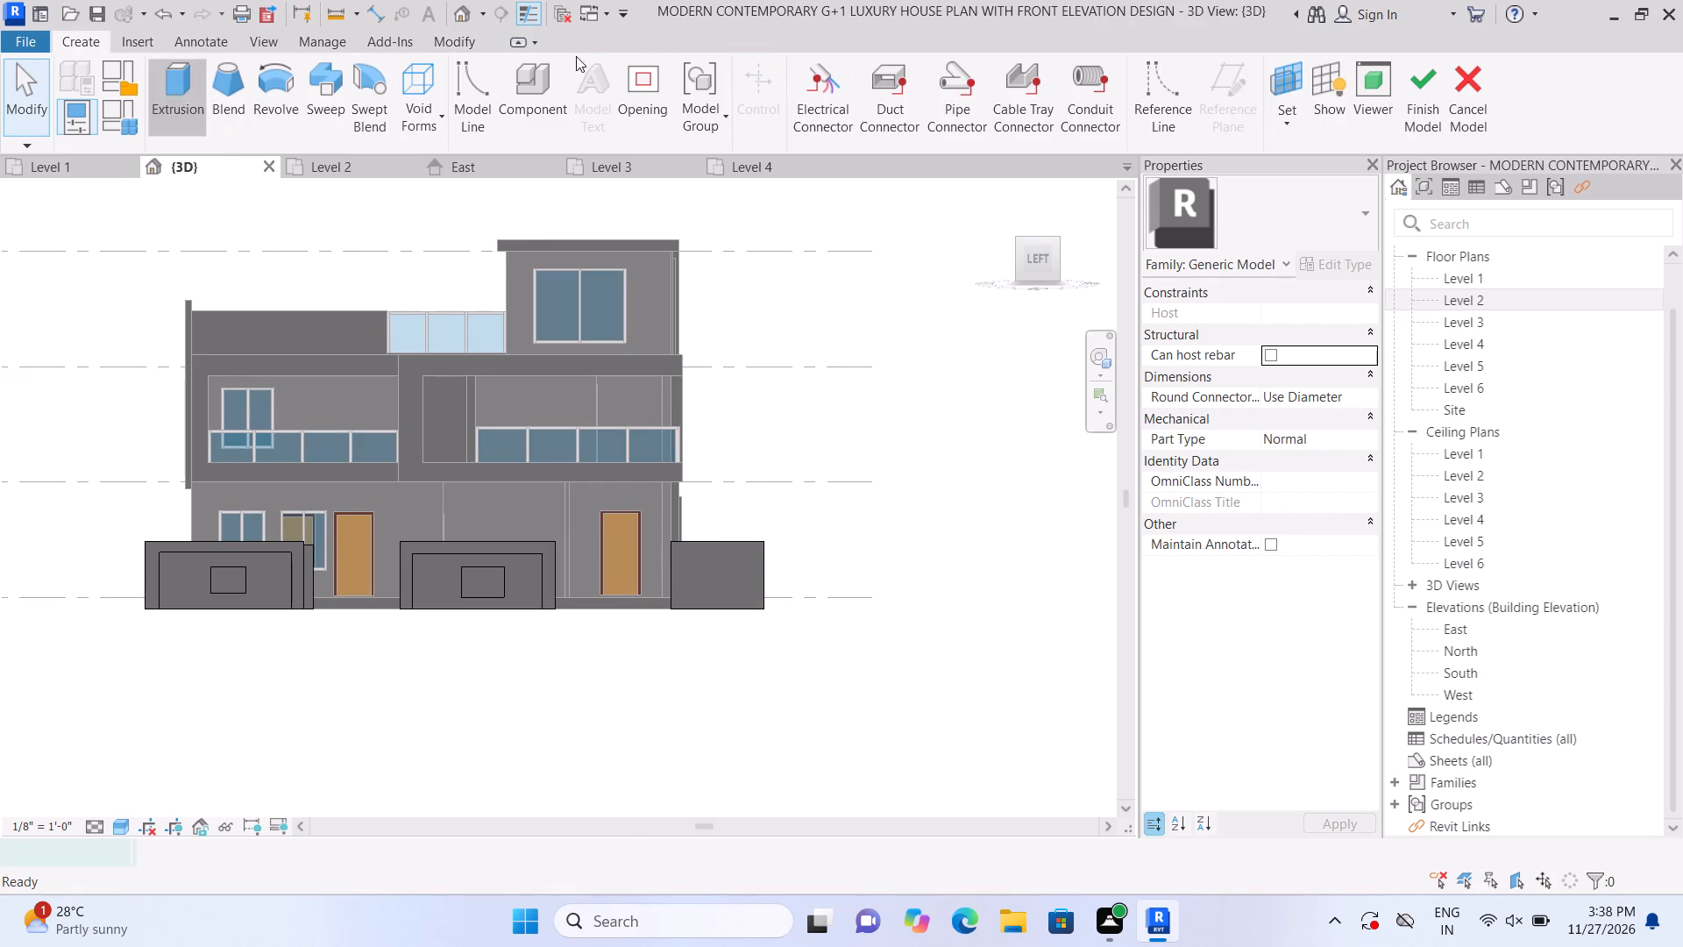
left_click(1124, 133)
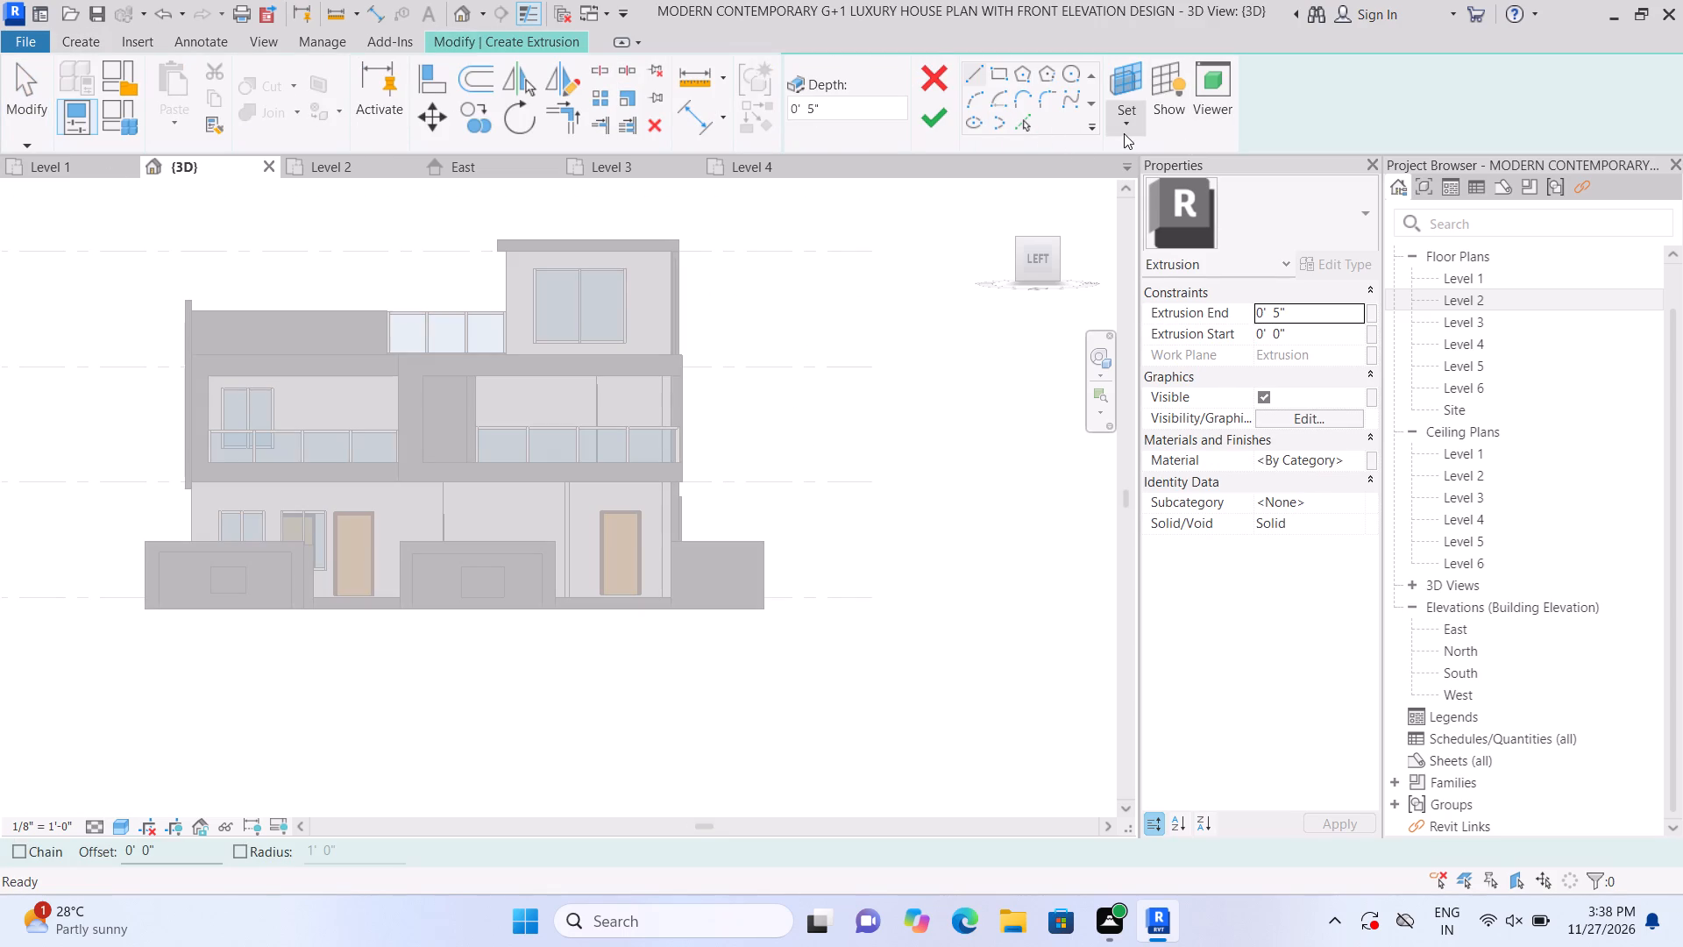
left_click(1176, 210)
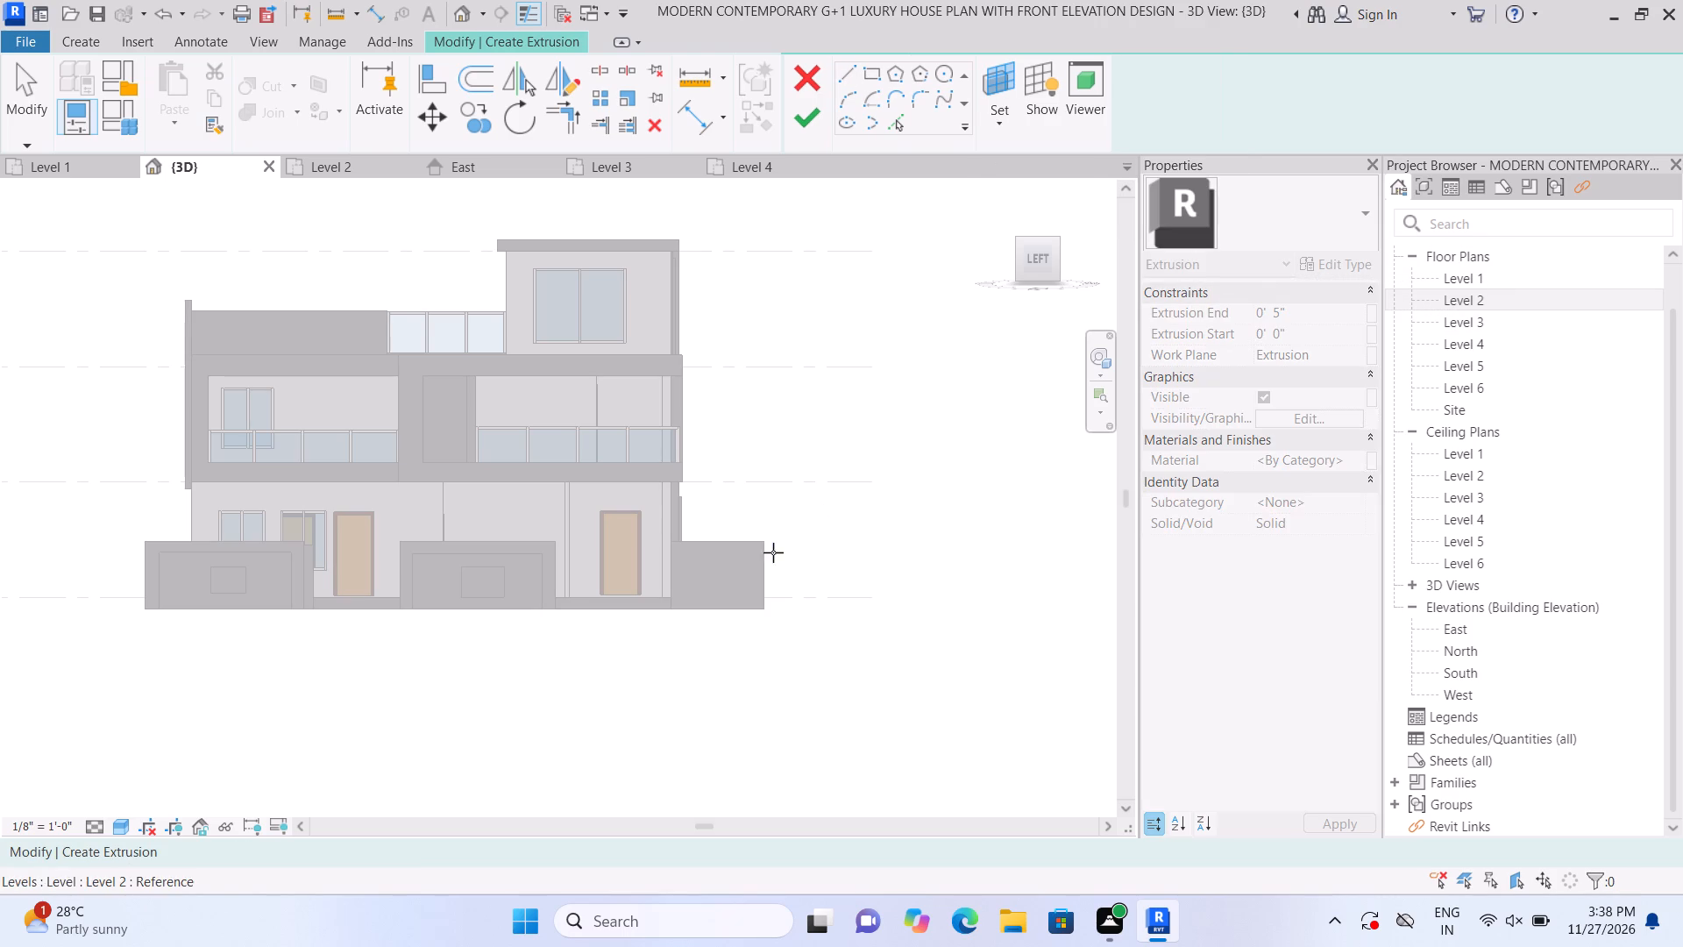
left_click(751, 560)
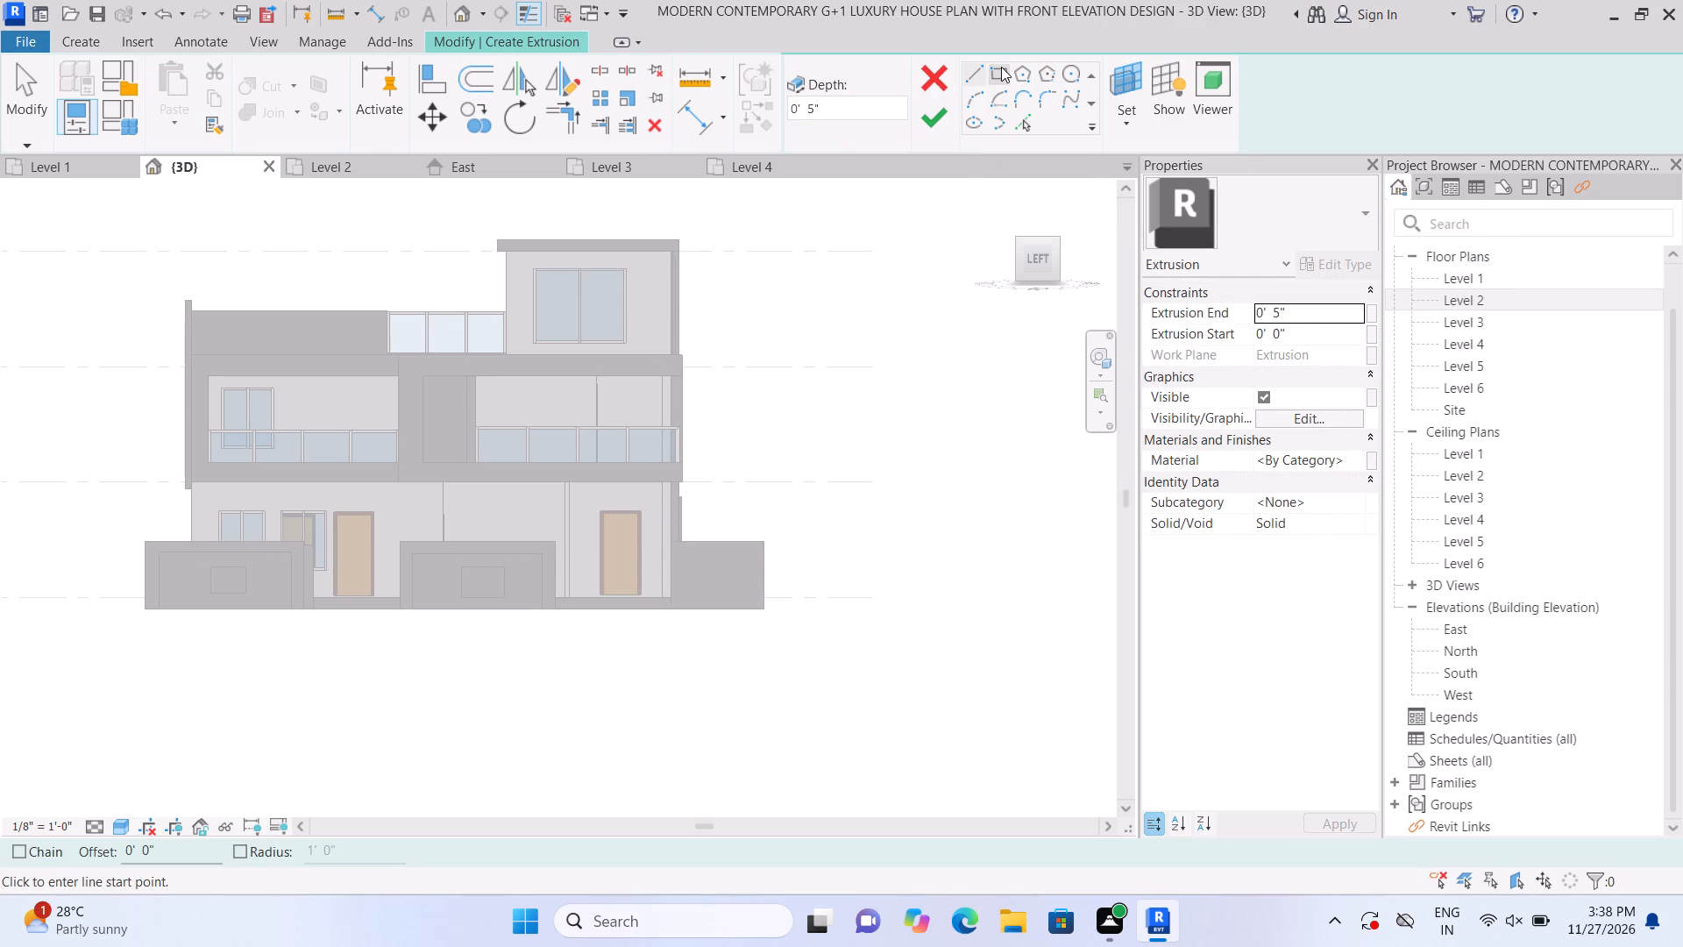
left_click(1001, 67)
scroll(725, 547, "up", 7)
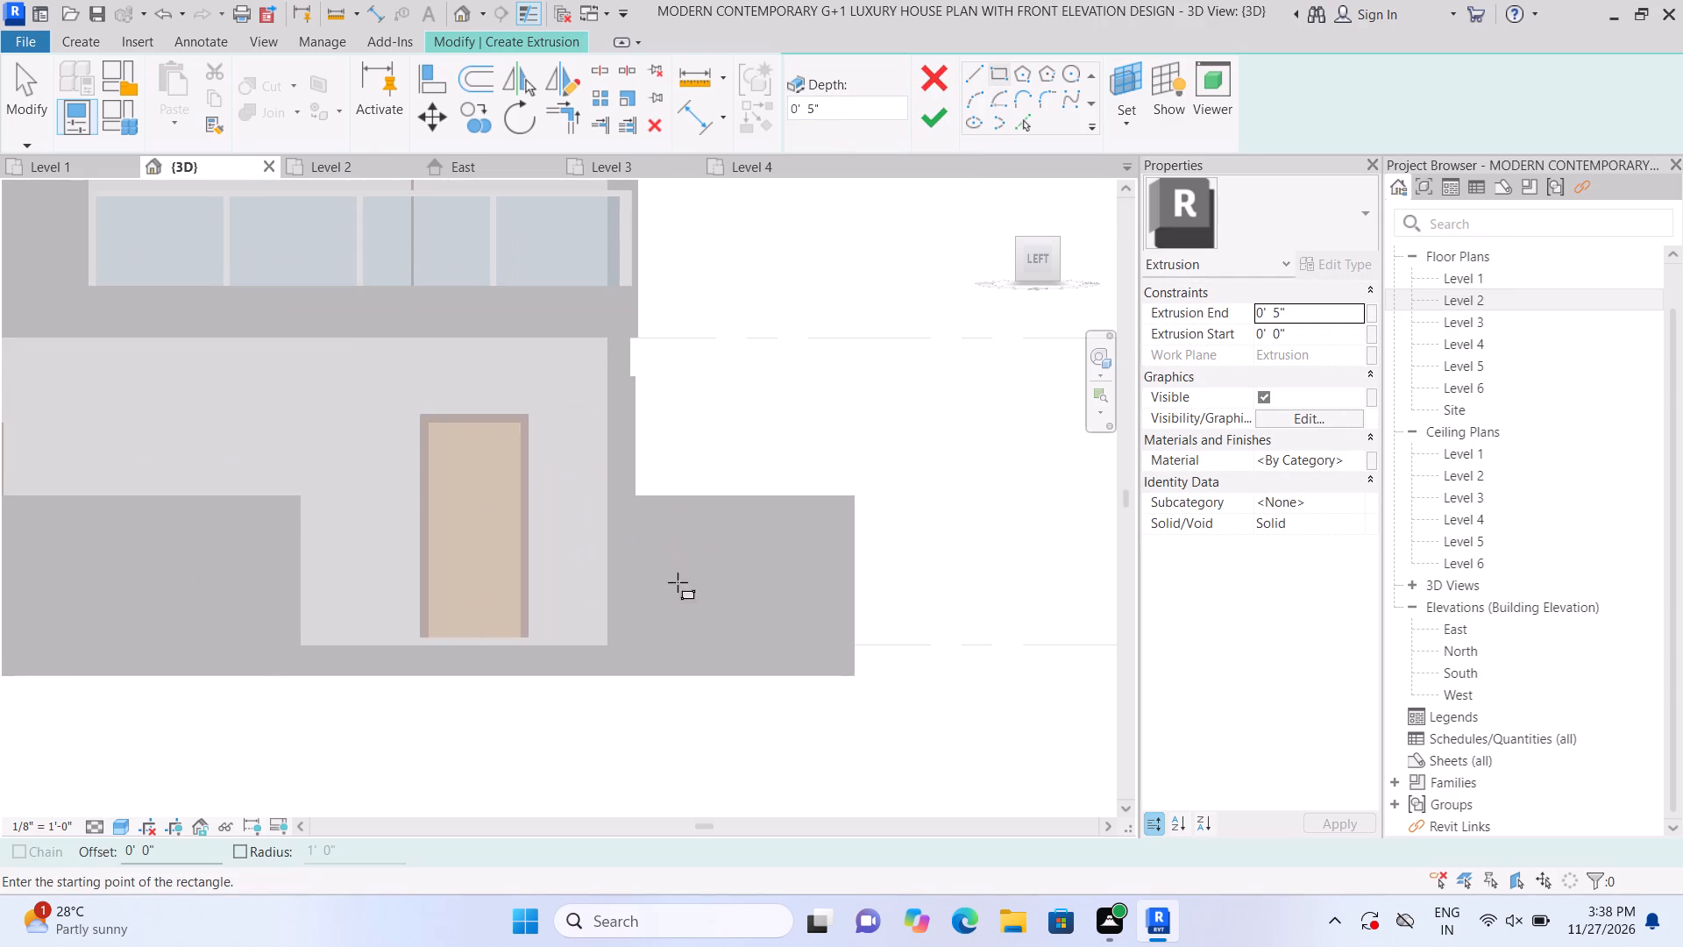
left_click(613, 495)
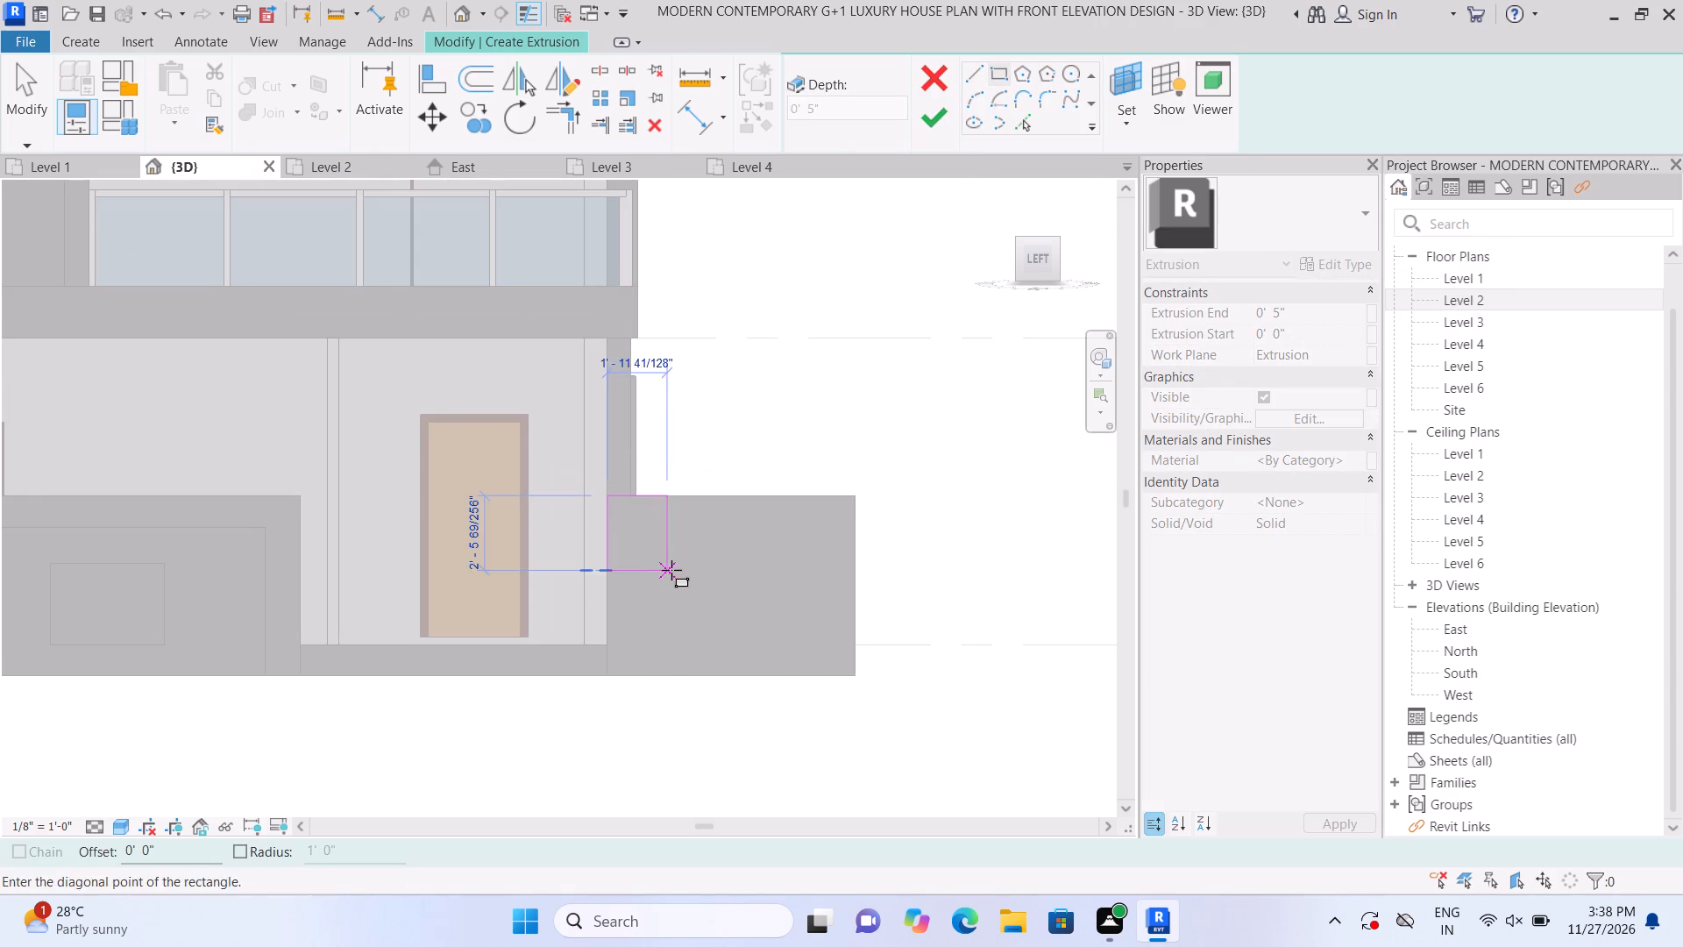
left_click(638, 676)
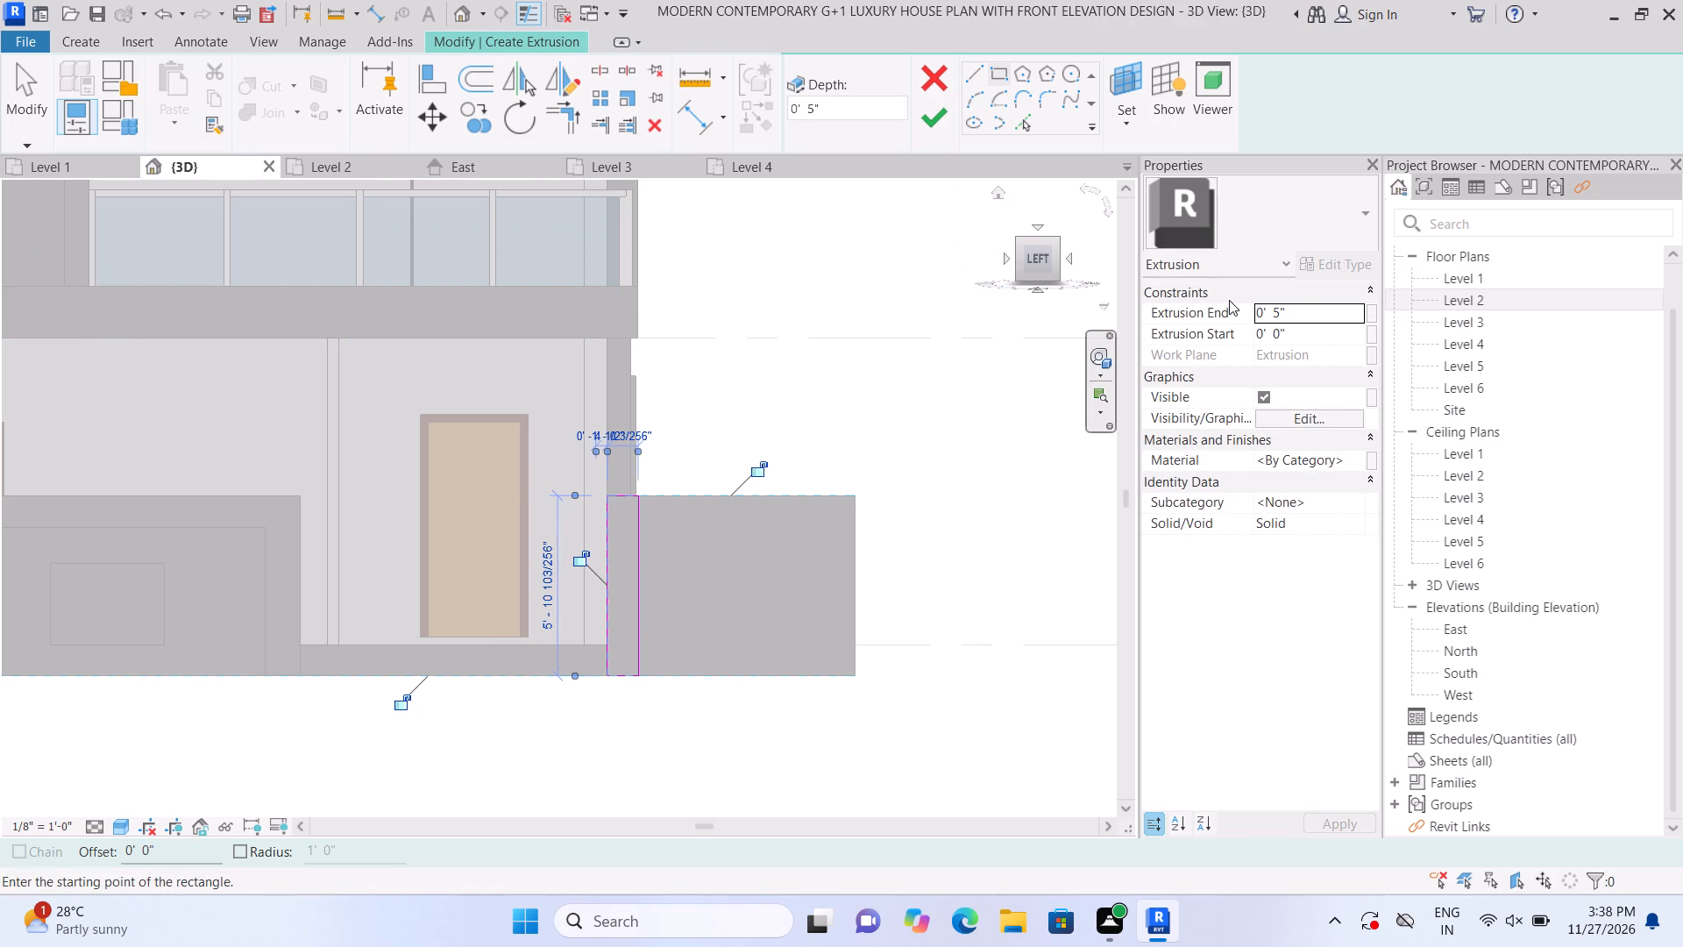
Set the strip's extrusion end to 9" and finish the extrusion.
double_click(1304, 310)
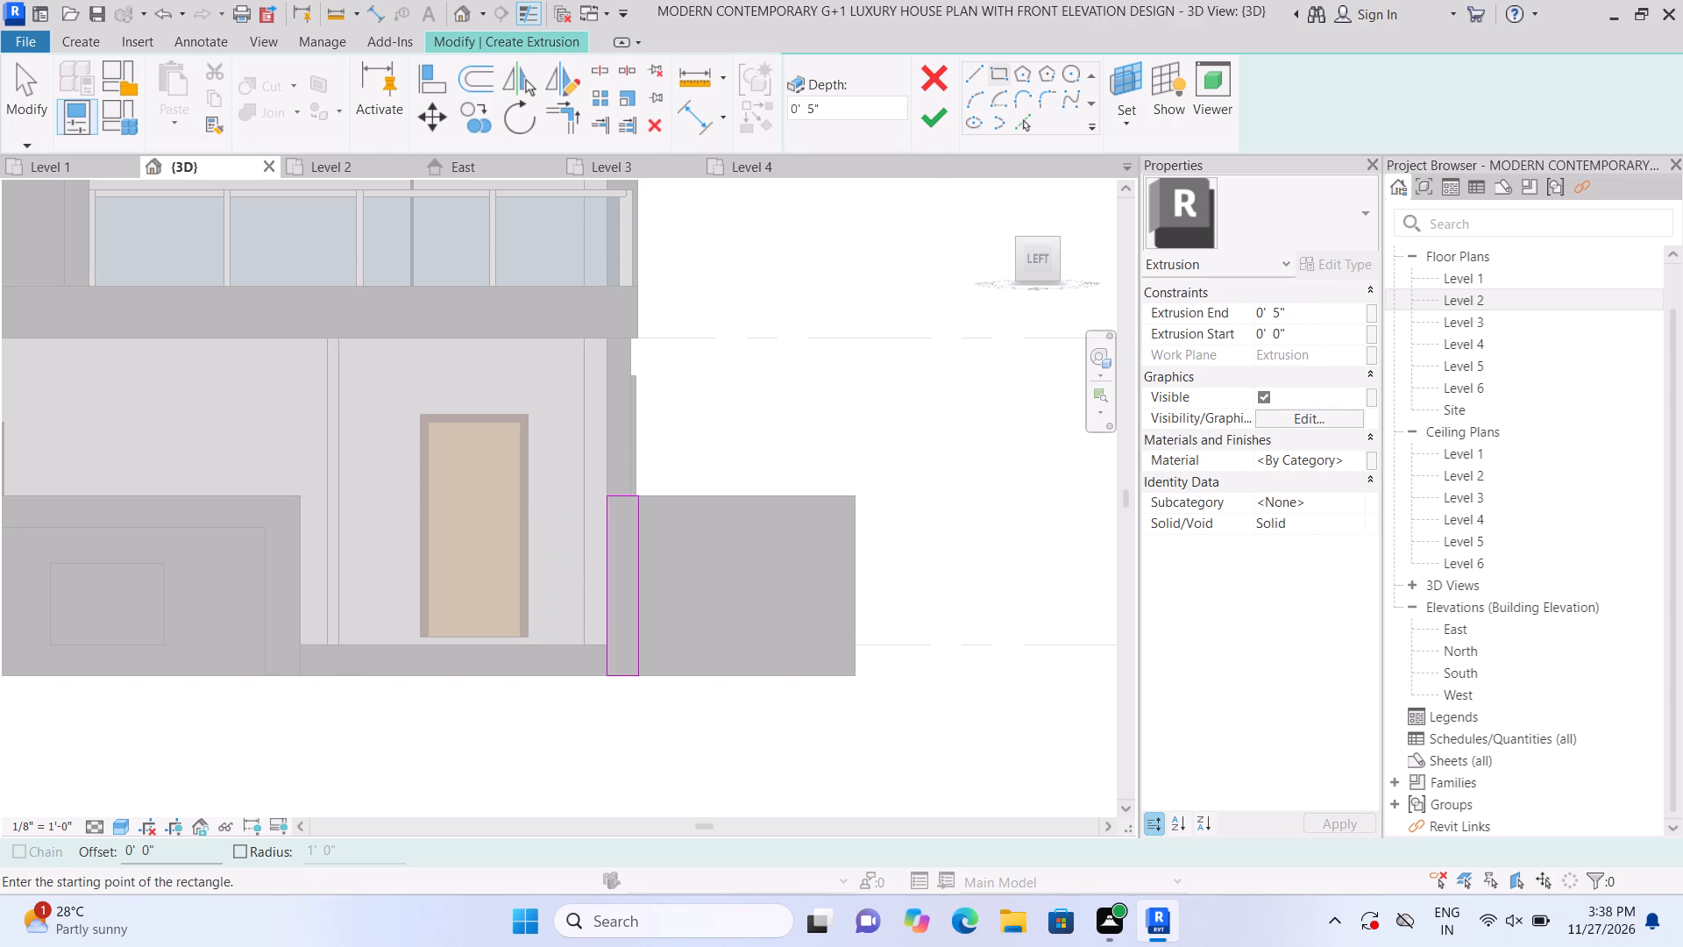
key("BackSpace")
key("BackSpace")
key("BackSpace")
key("BackSpace")
key("BackSpace")
key("BackSpace")
key("BackSpace")
key("BackSpace")
key("BackSpace")
key("BackSpace")
key("BackSpace")
type("9\"")
key("Return")
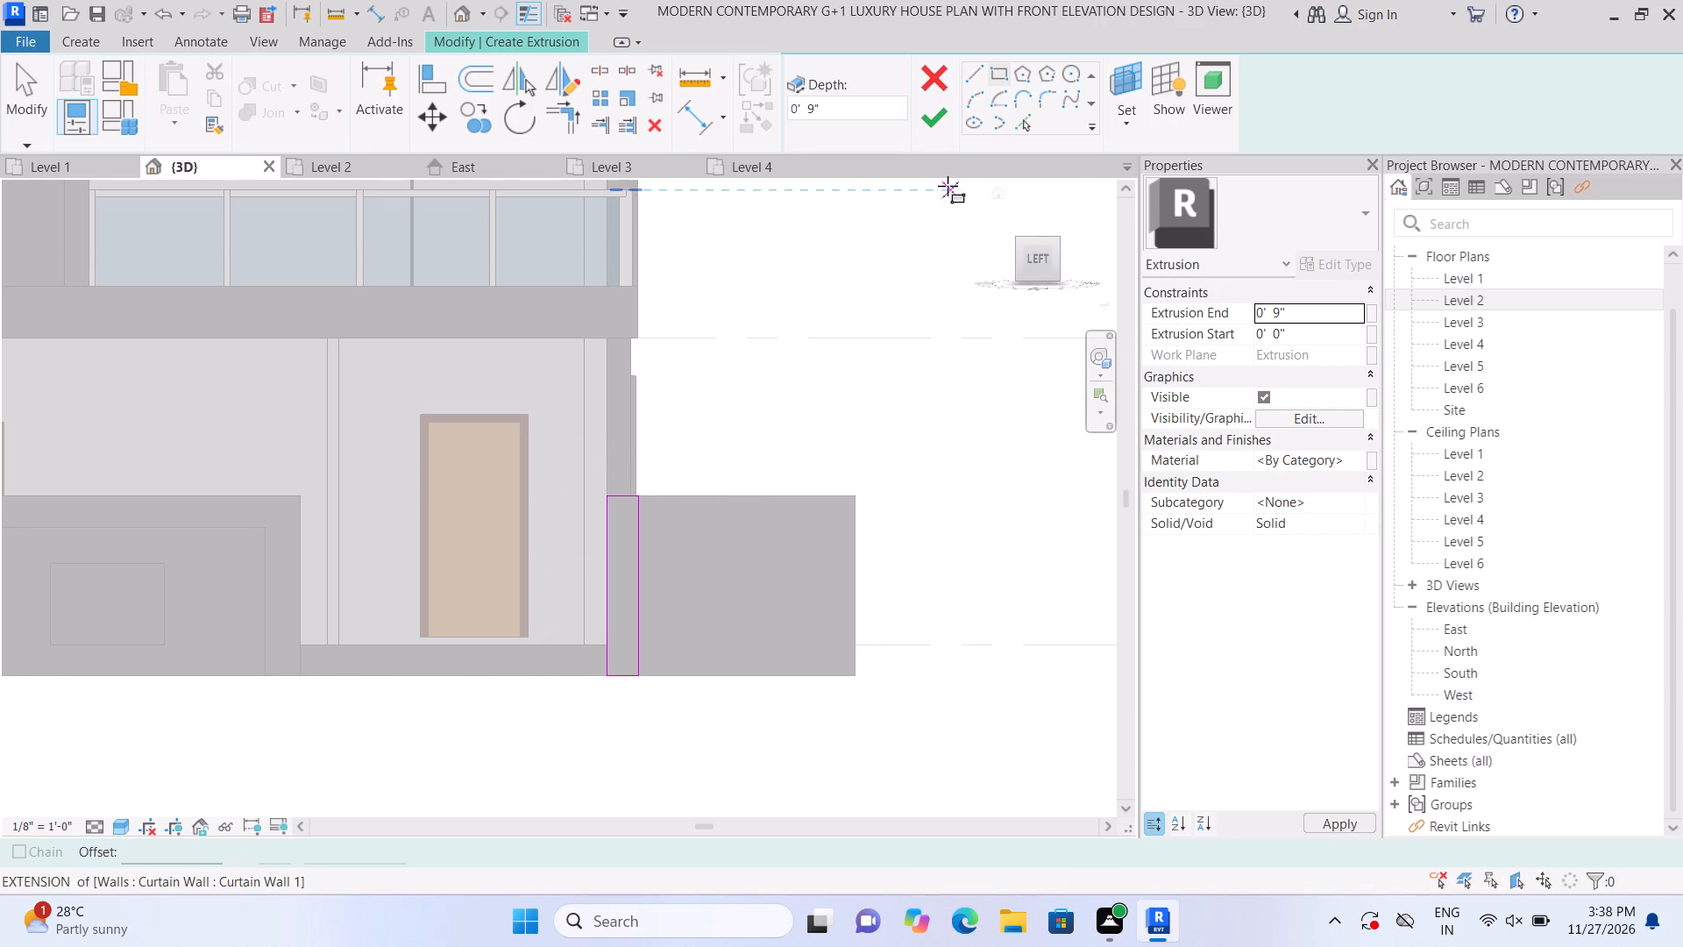
left_click(936, 116)
left_click(844, 340)
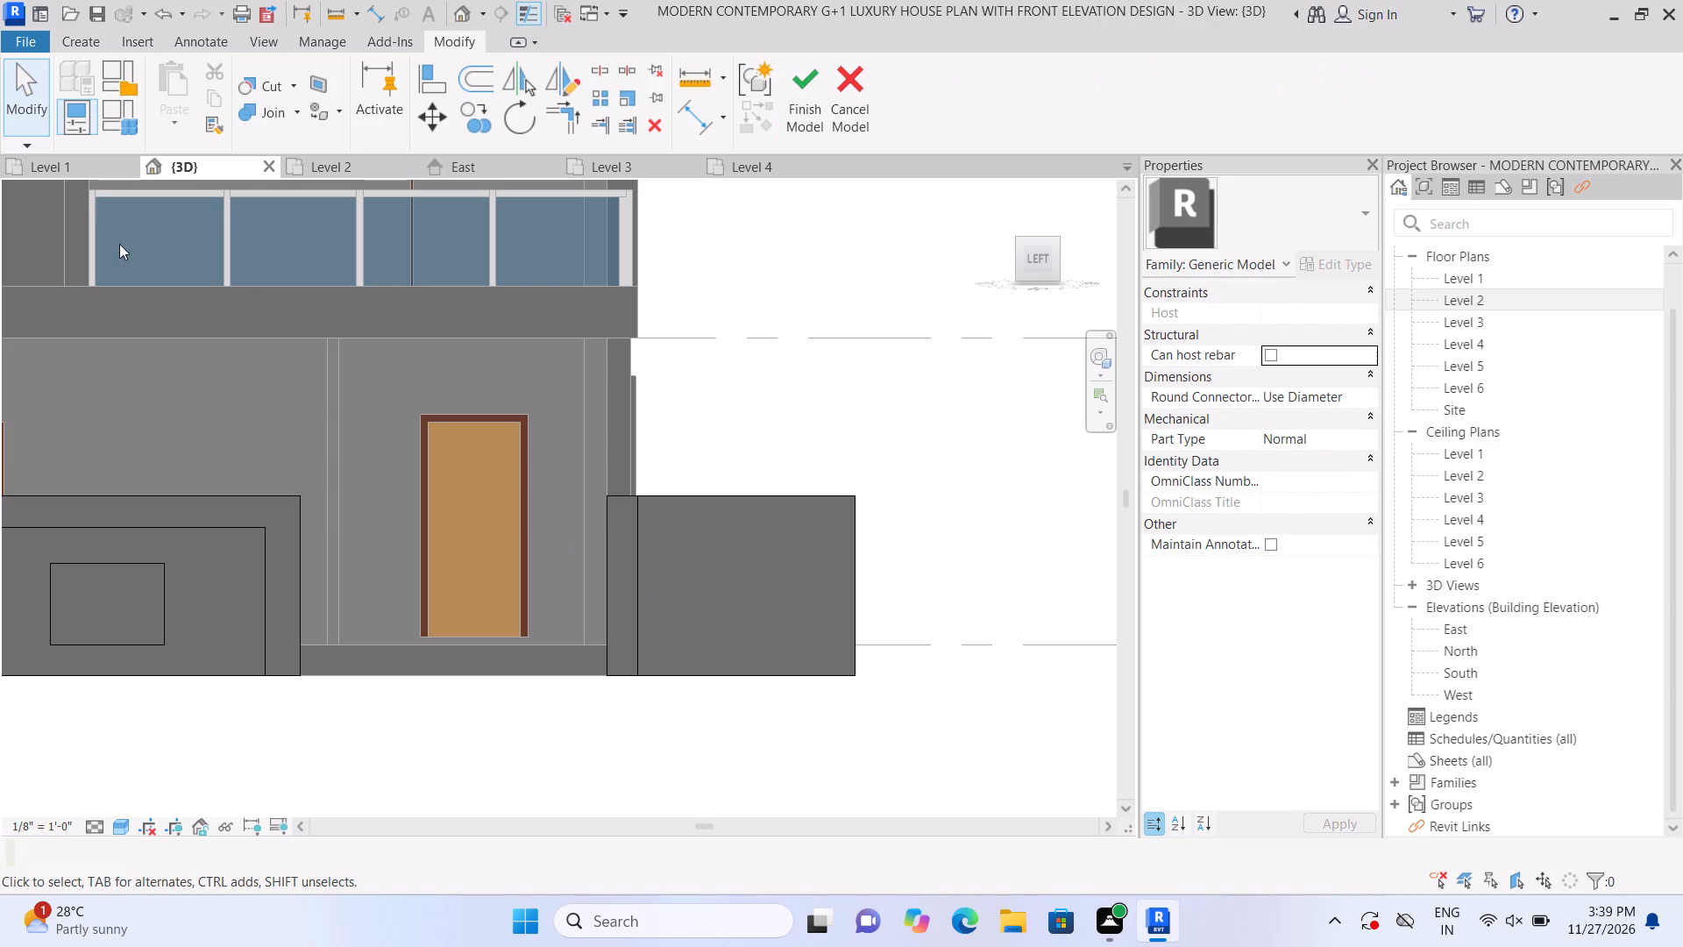
Extrude a rectangle about 7' 0 3/4" by 9 7/8" along the right block's top edge, from the vertical strip to the outer edge, 9" deep.
left_click(65, 46)
left_click(161, 68)
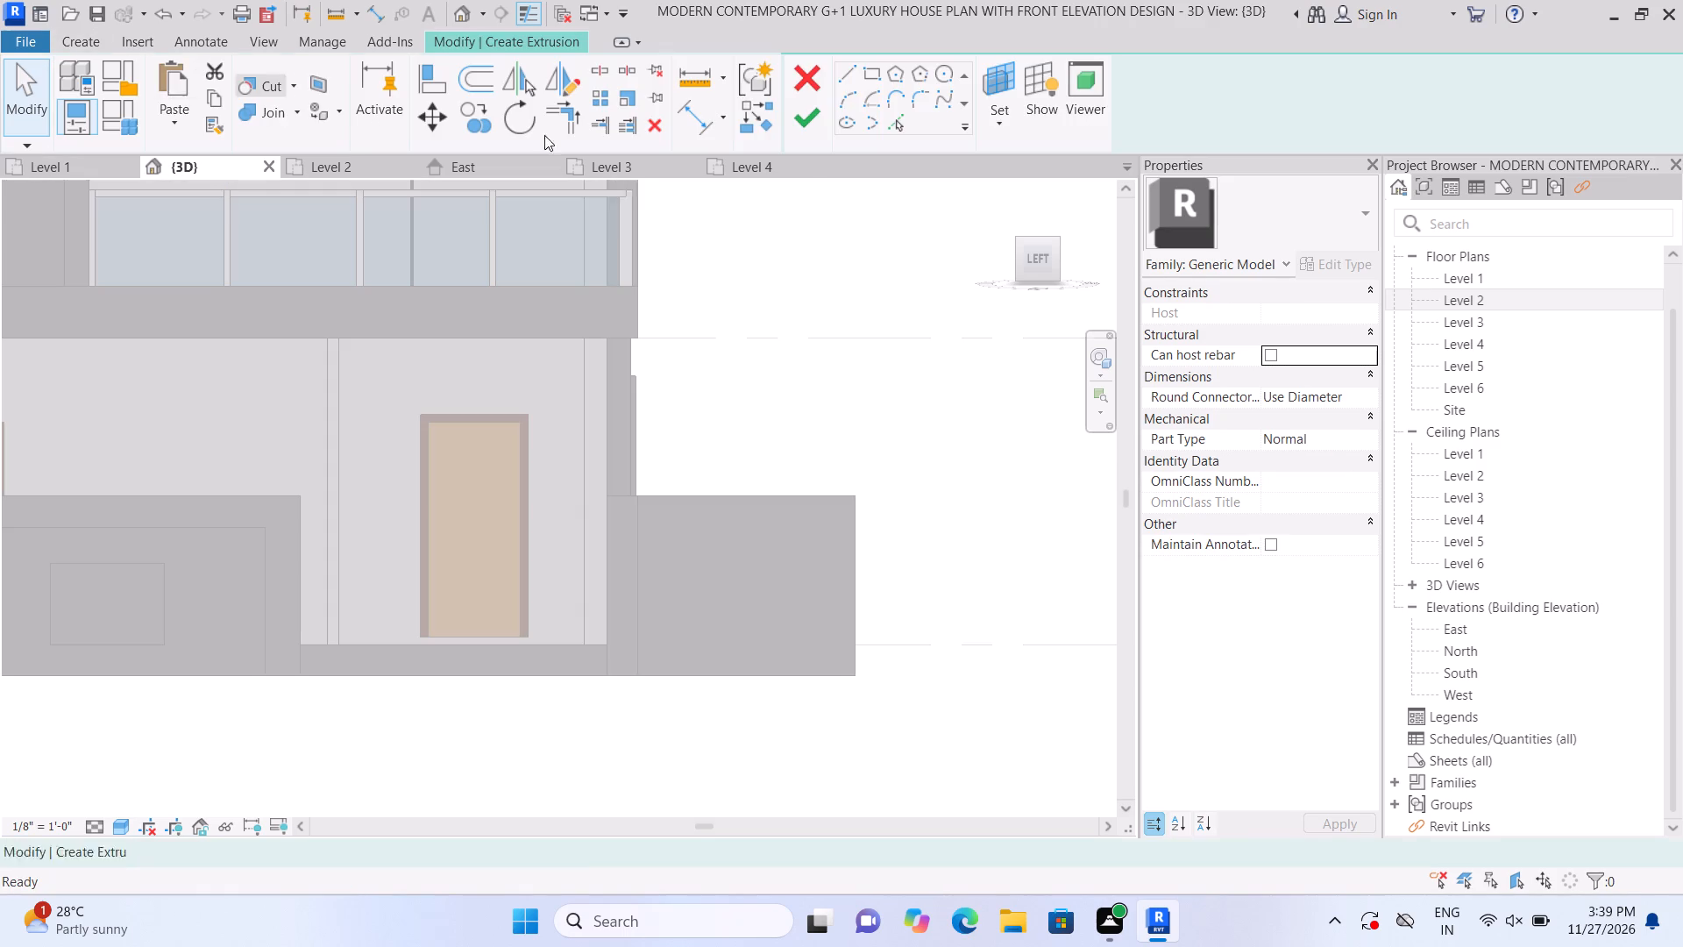
left_click(1130, 127)
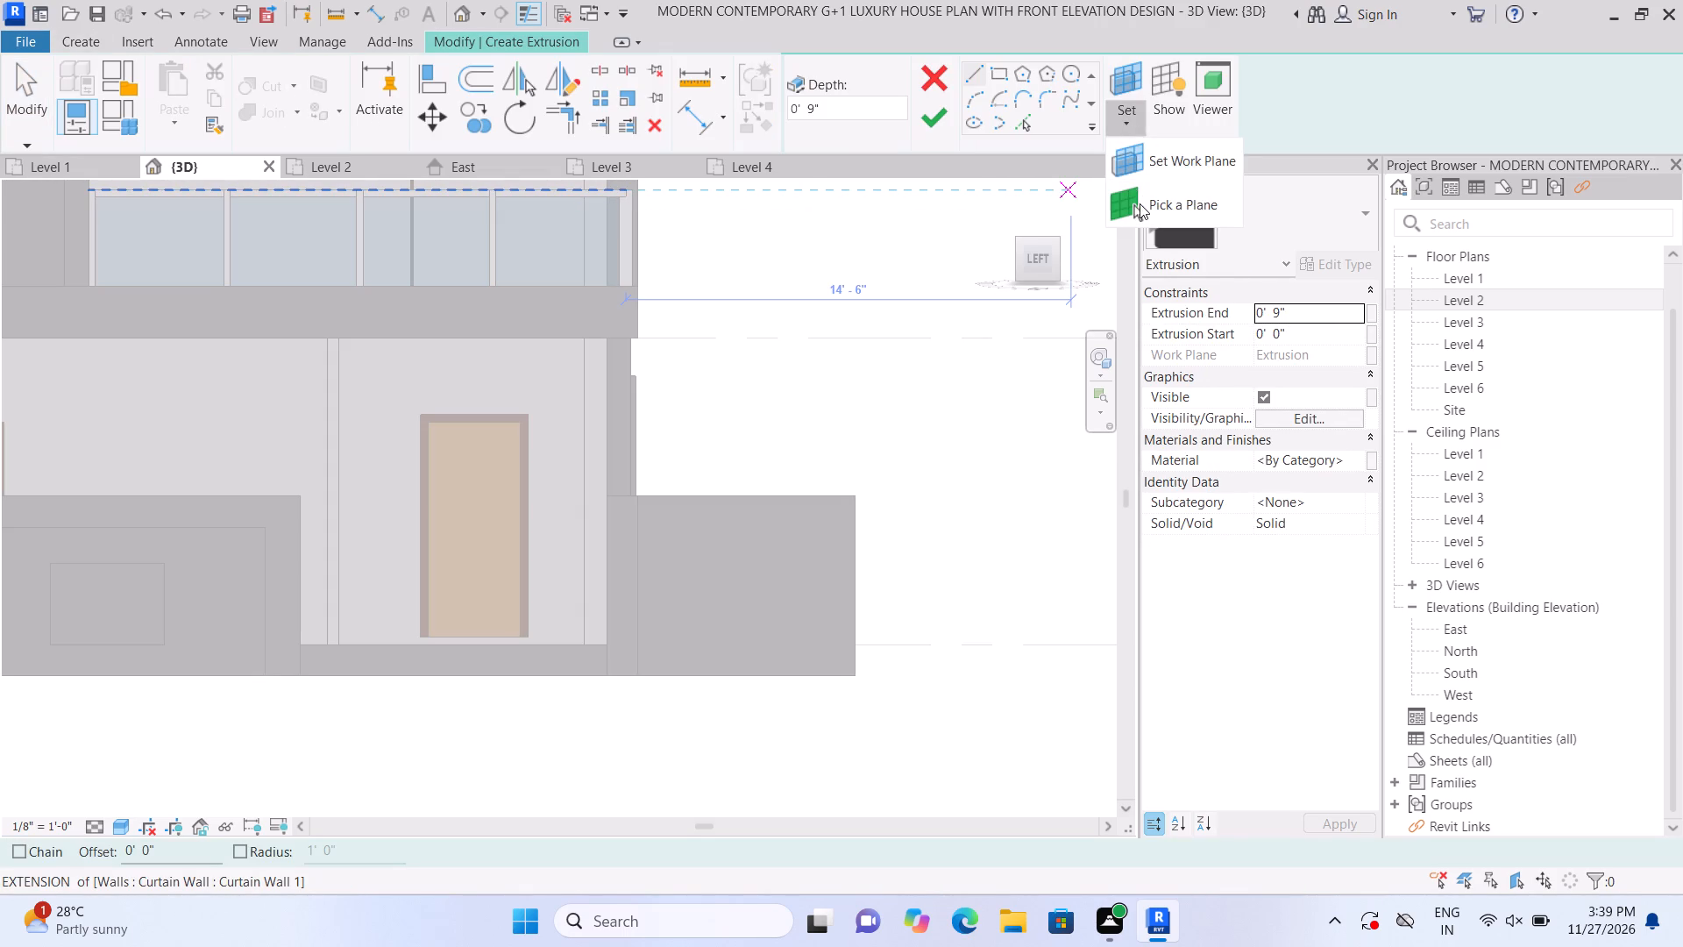
left_click(1142, 203)
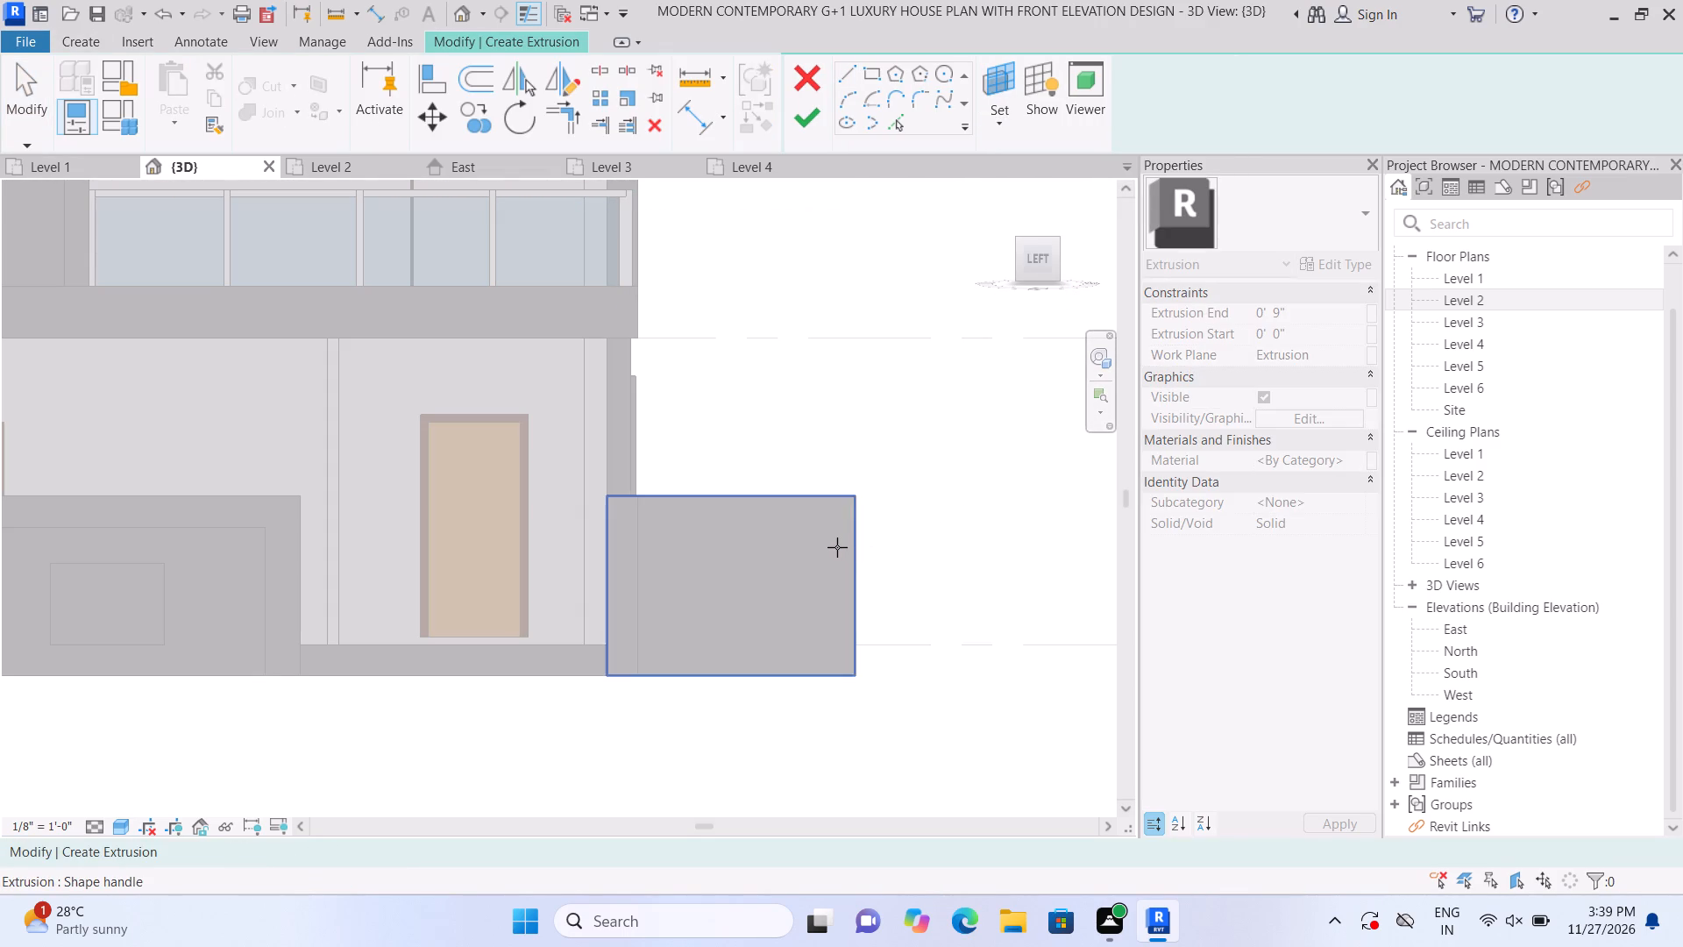
left_click(837, 547)
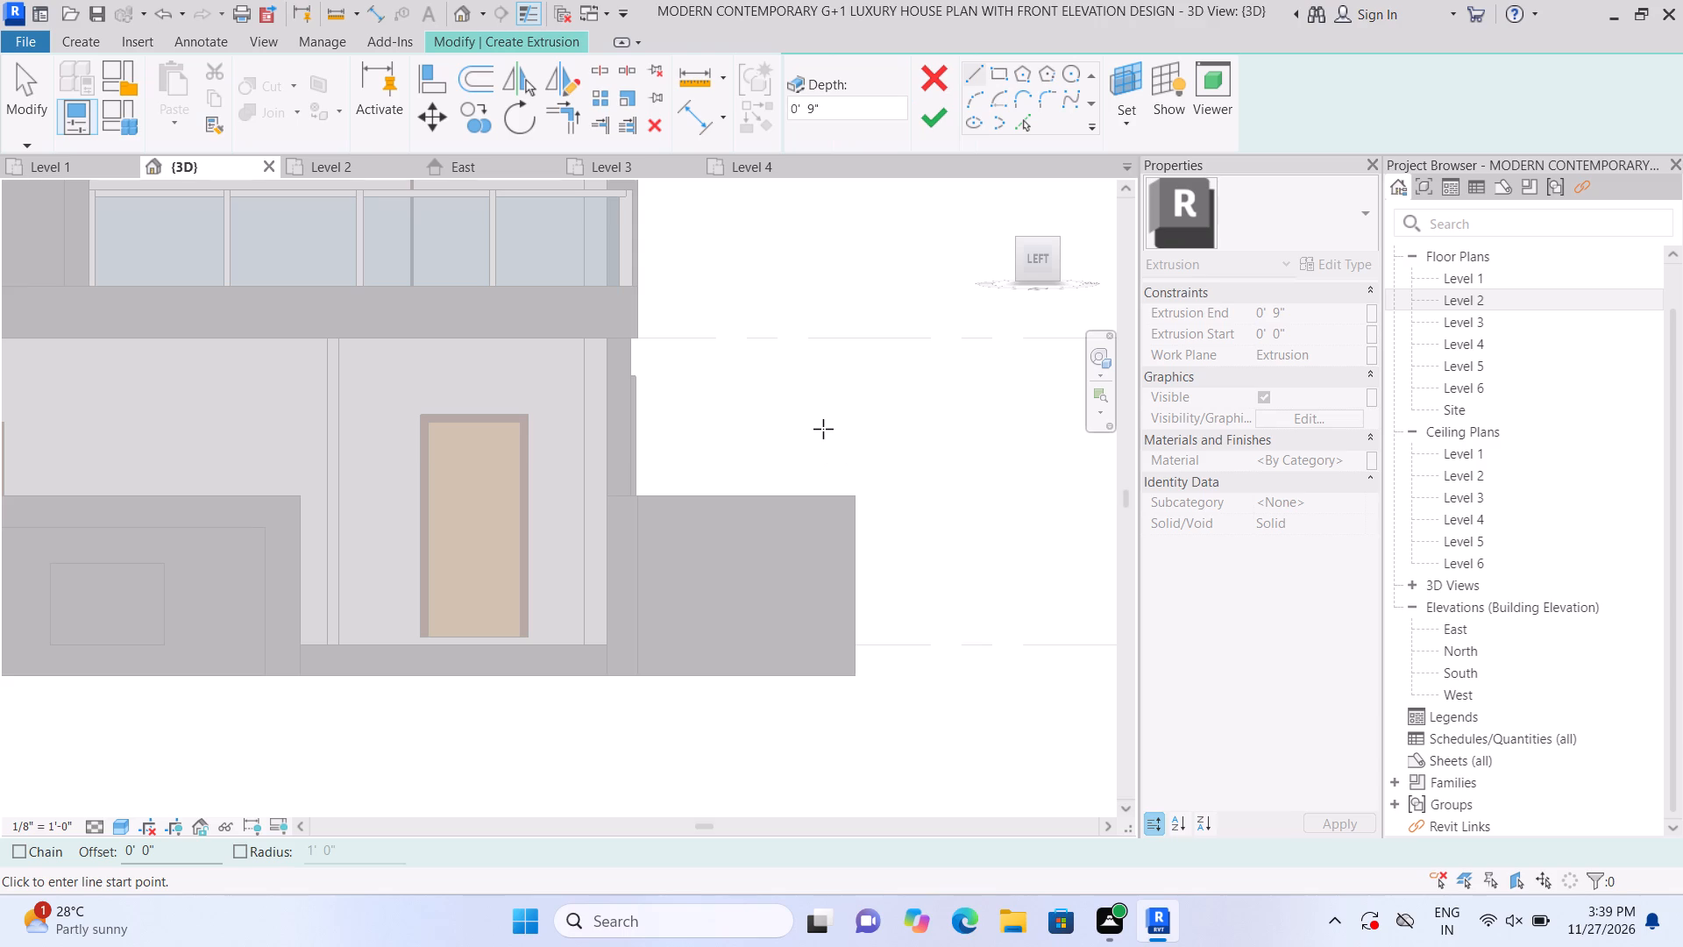
scroll(870, 412, "up", 4)
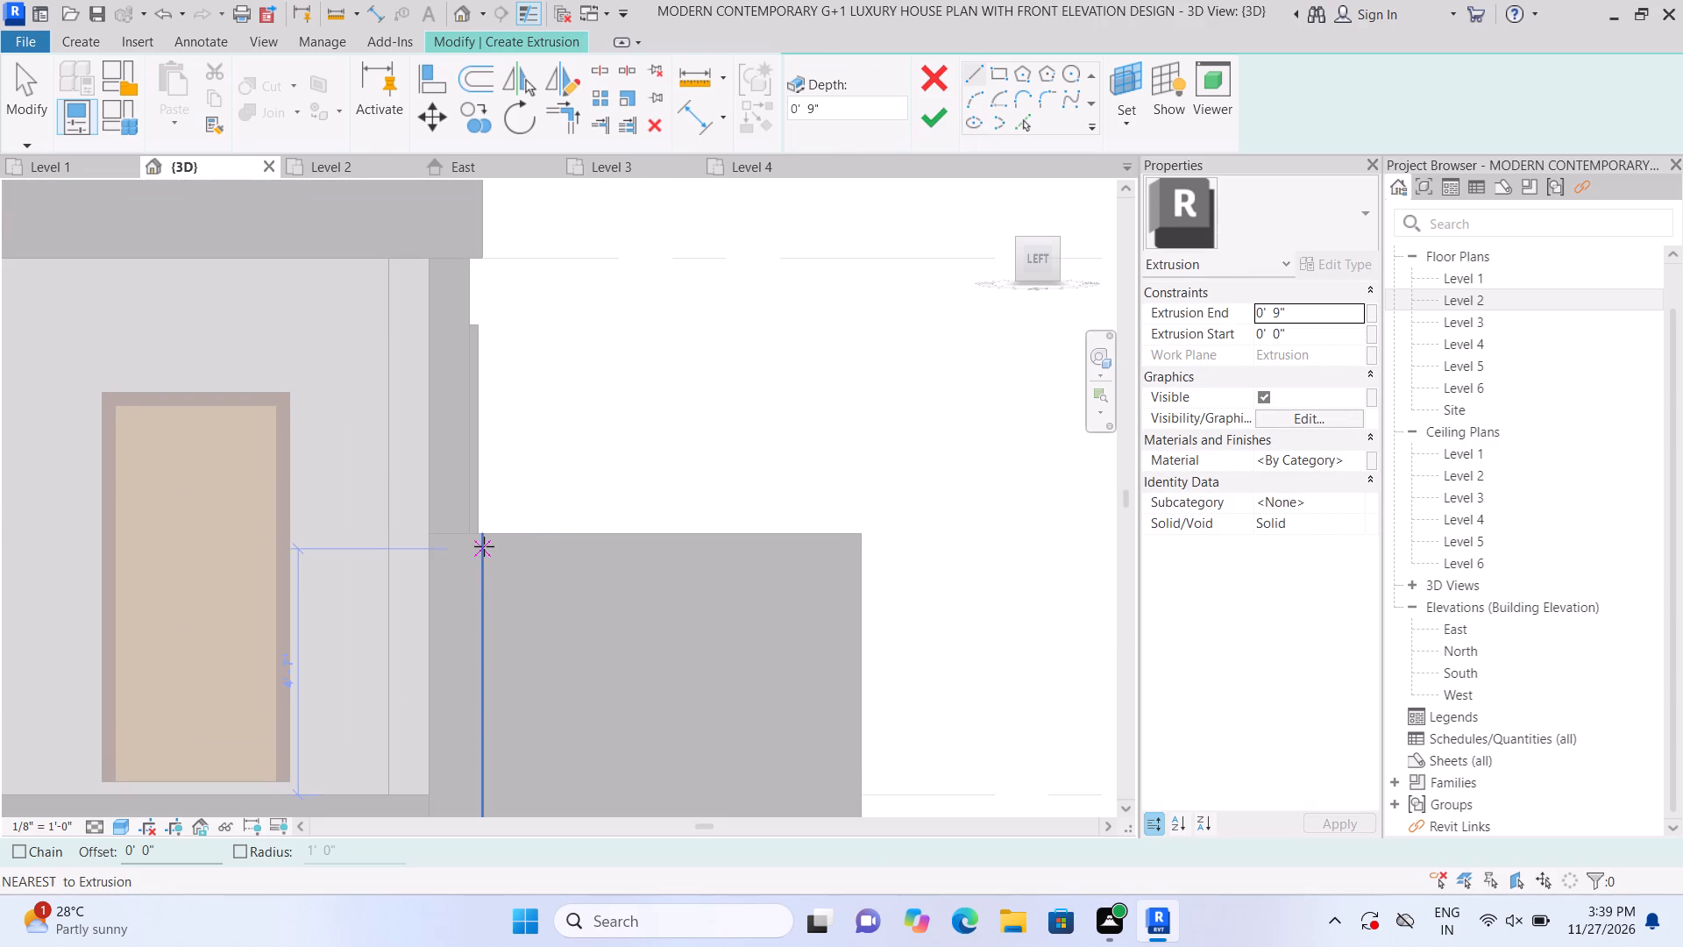
left_click(484, 537)
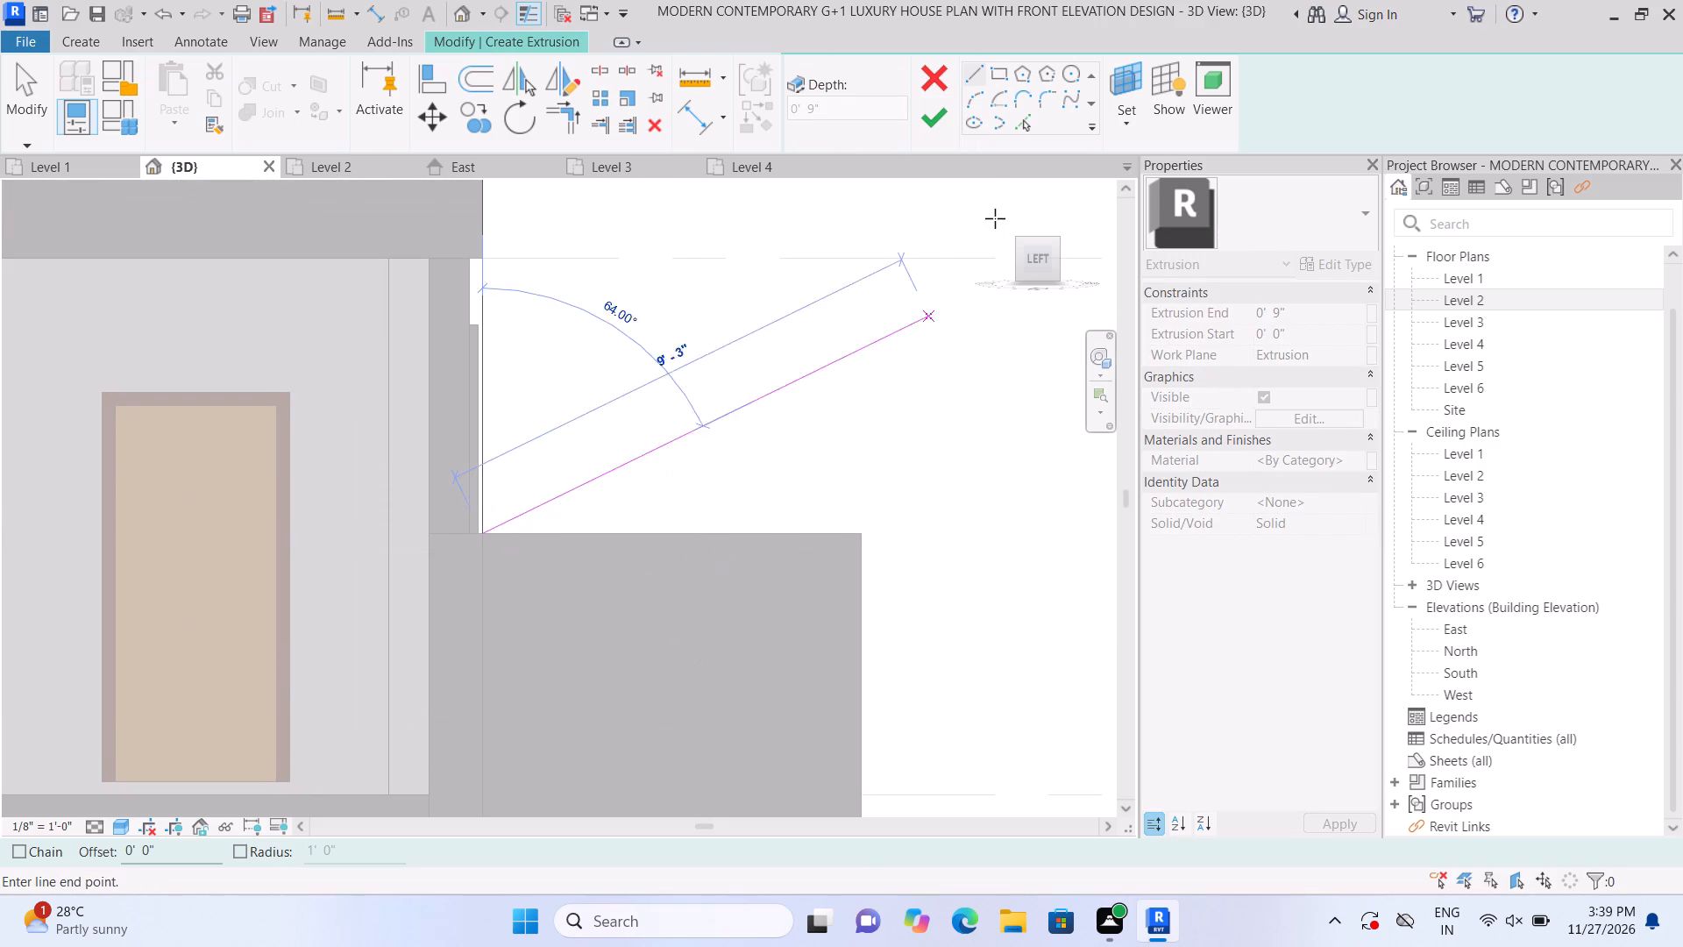
left_click(1007, 79)
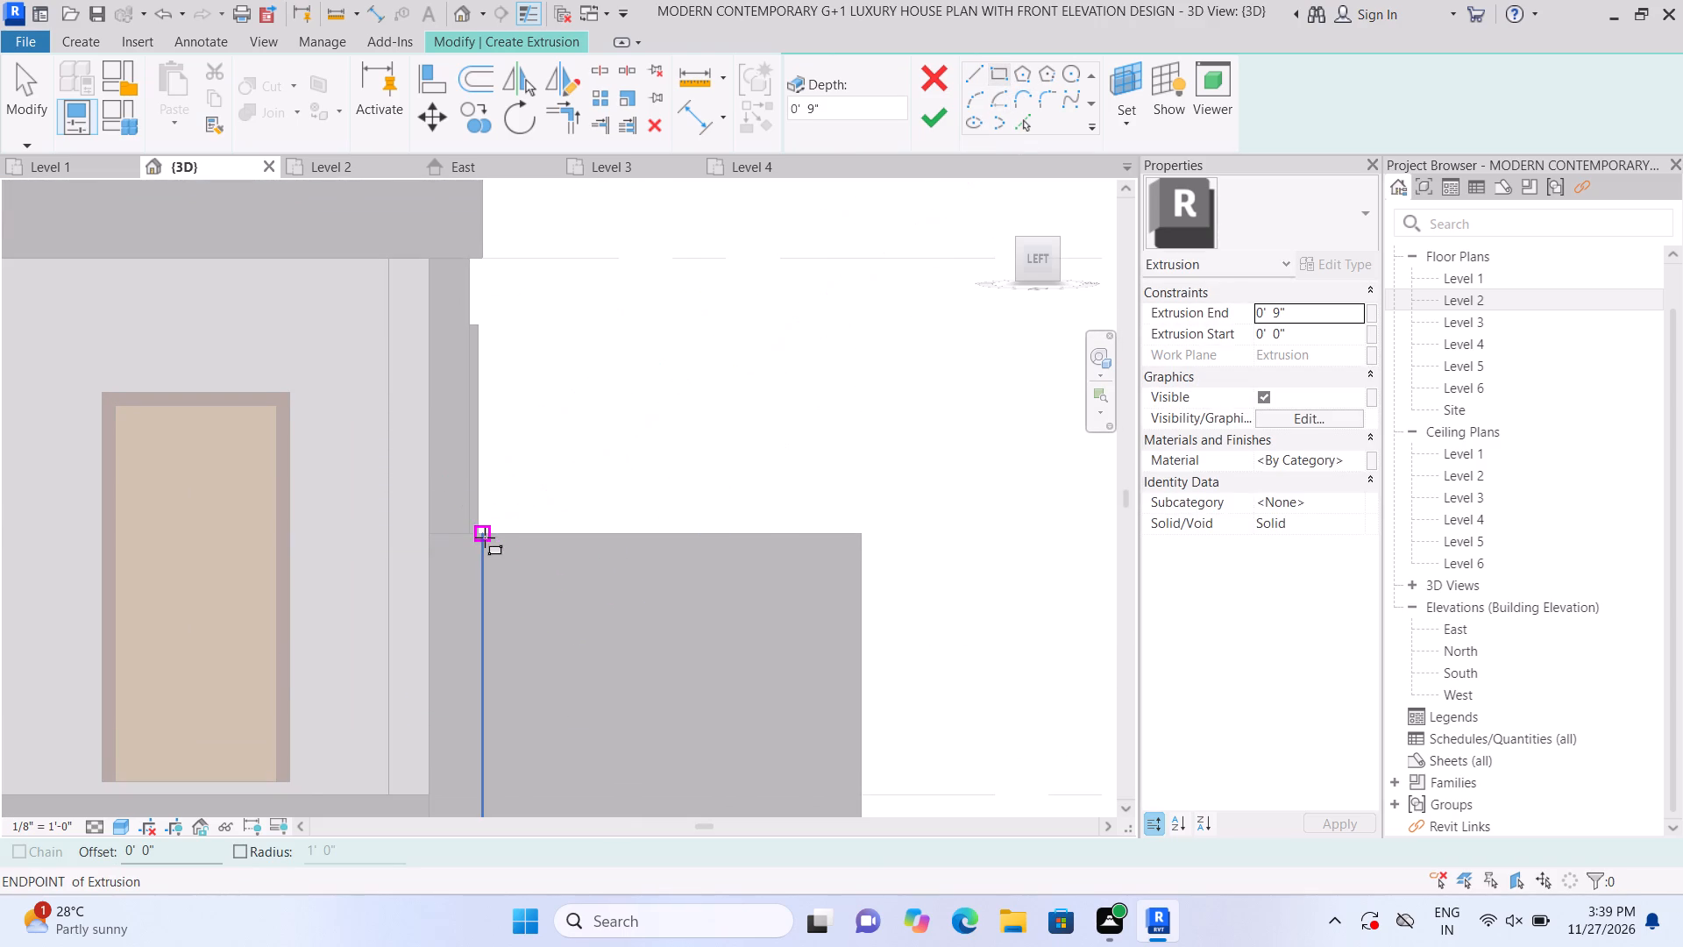
left_click(485, 538)
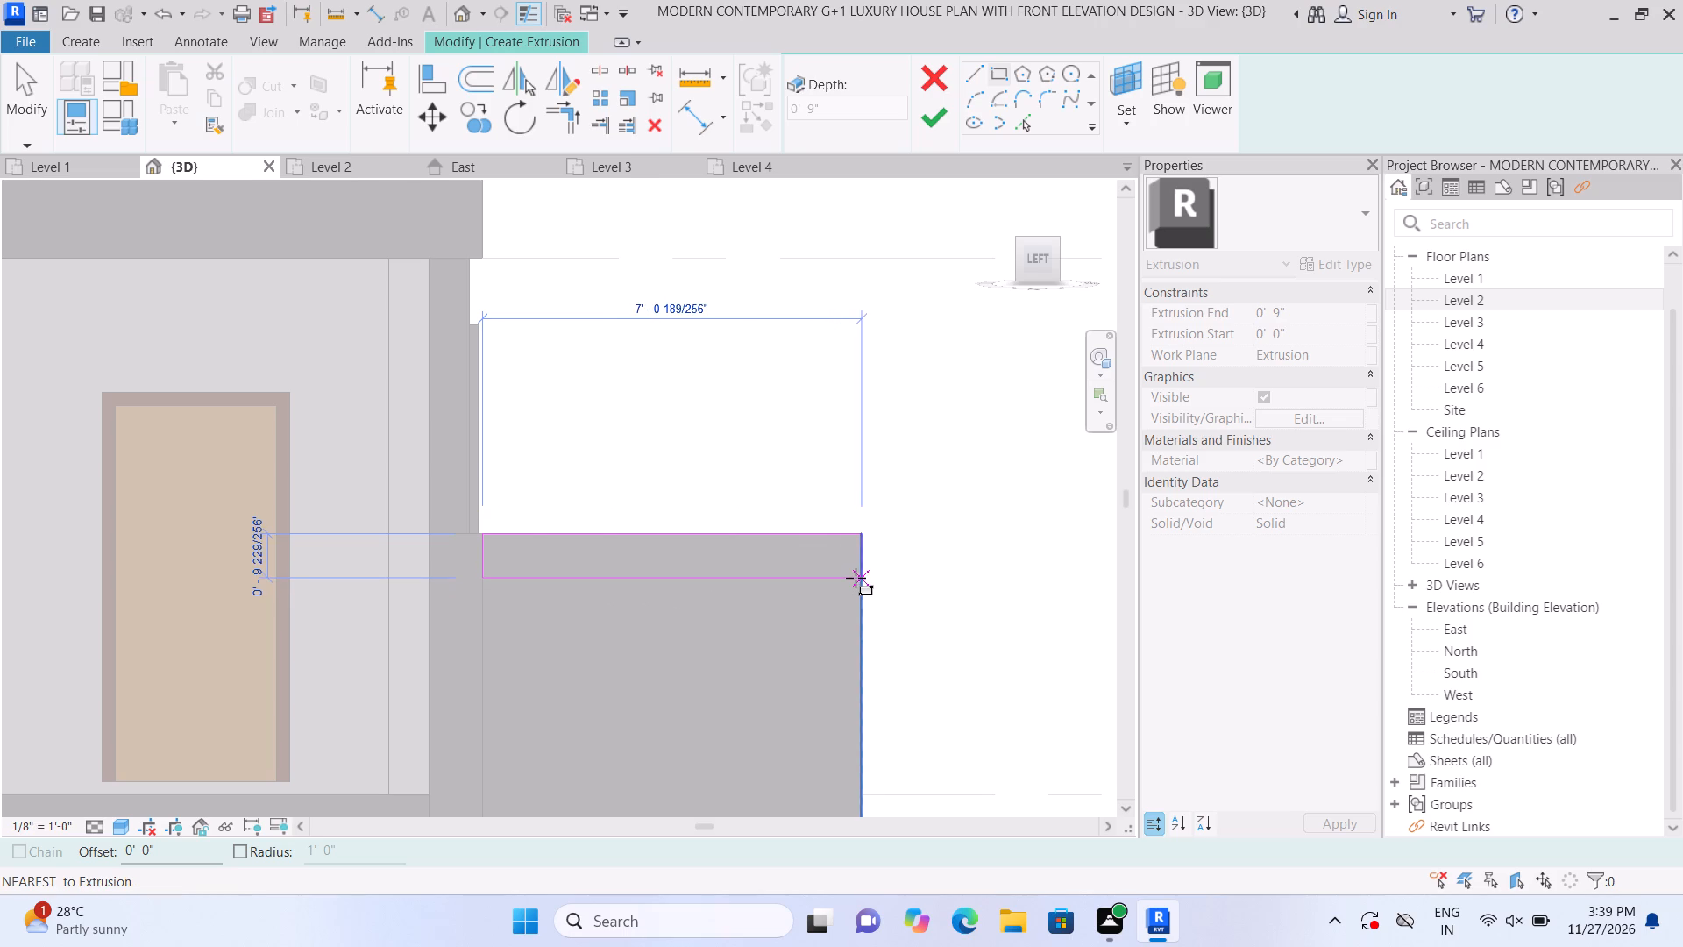
left_click(856, 578)
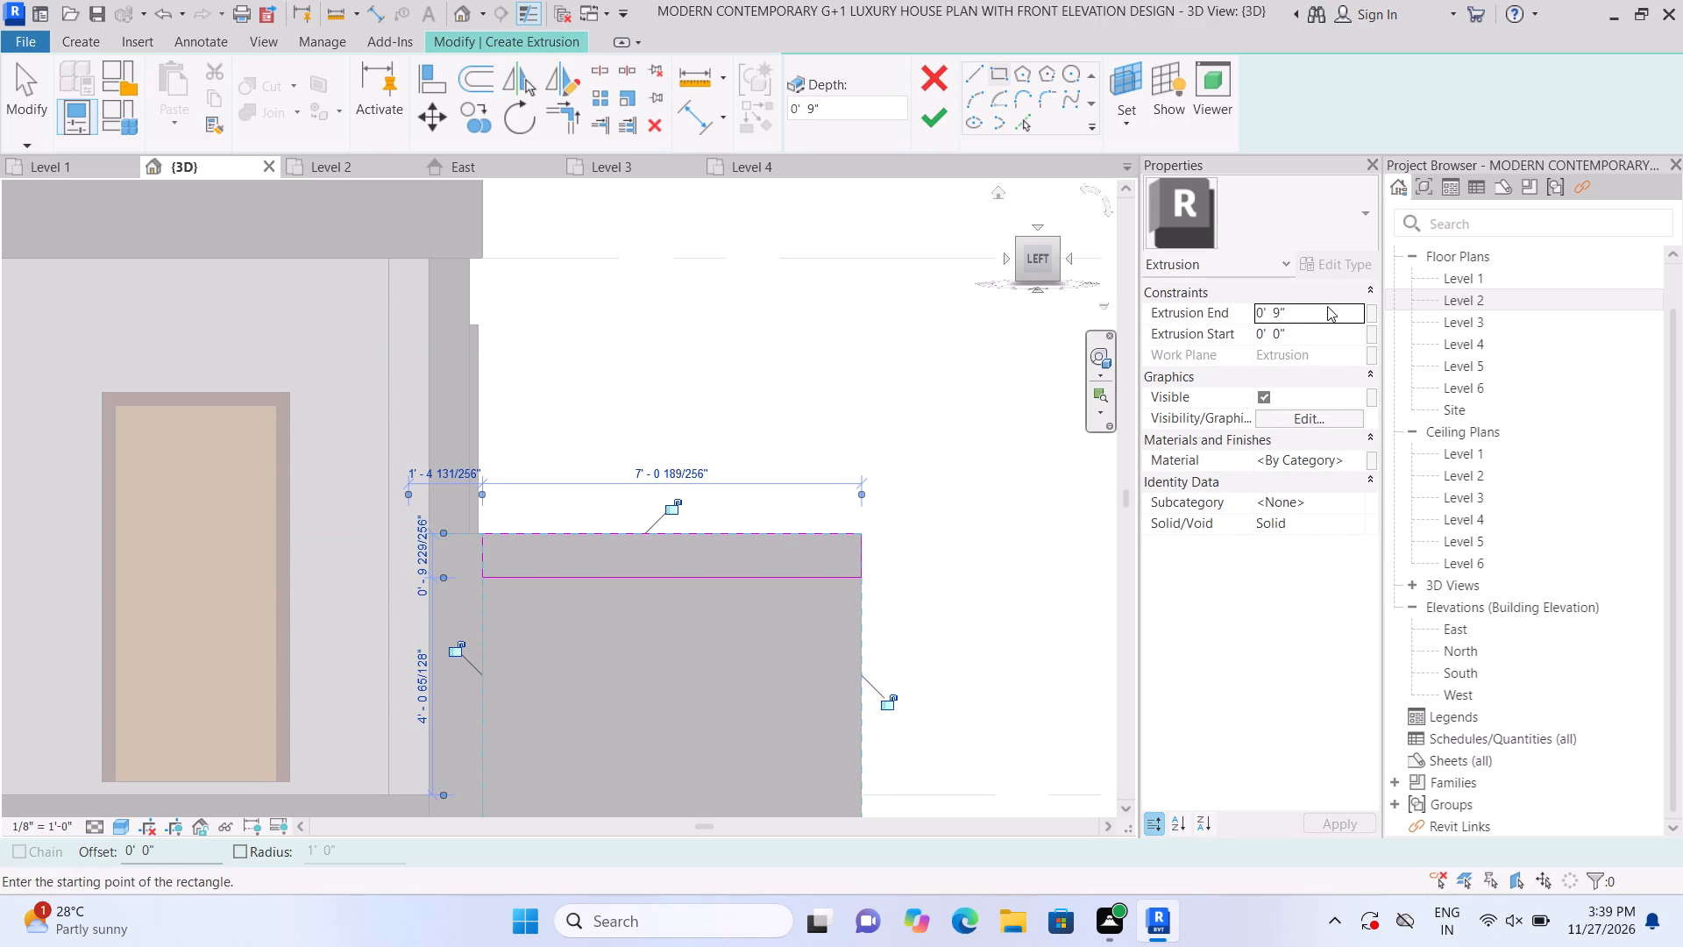
left_click(926, 118)
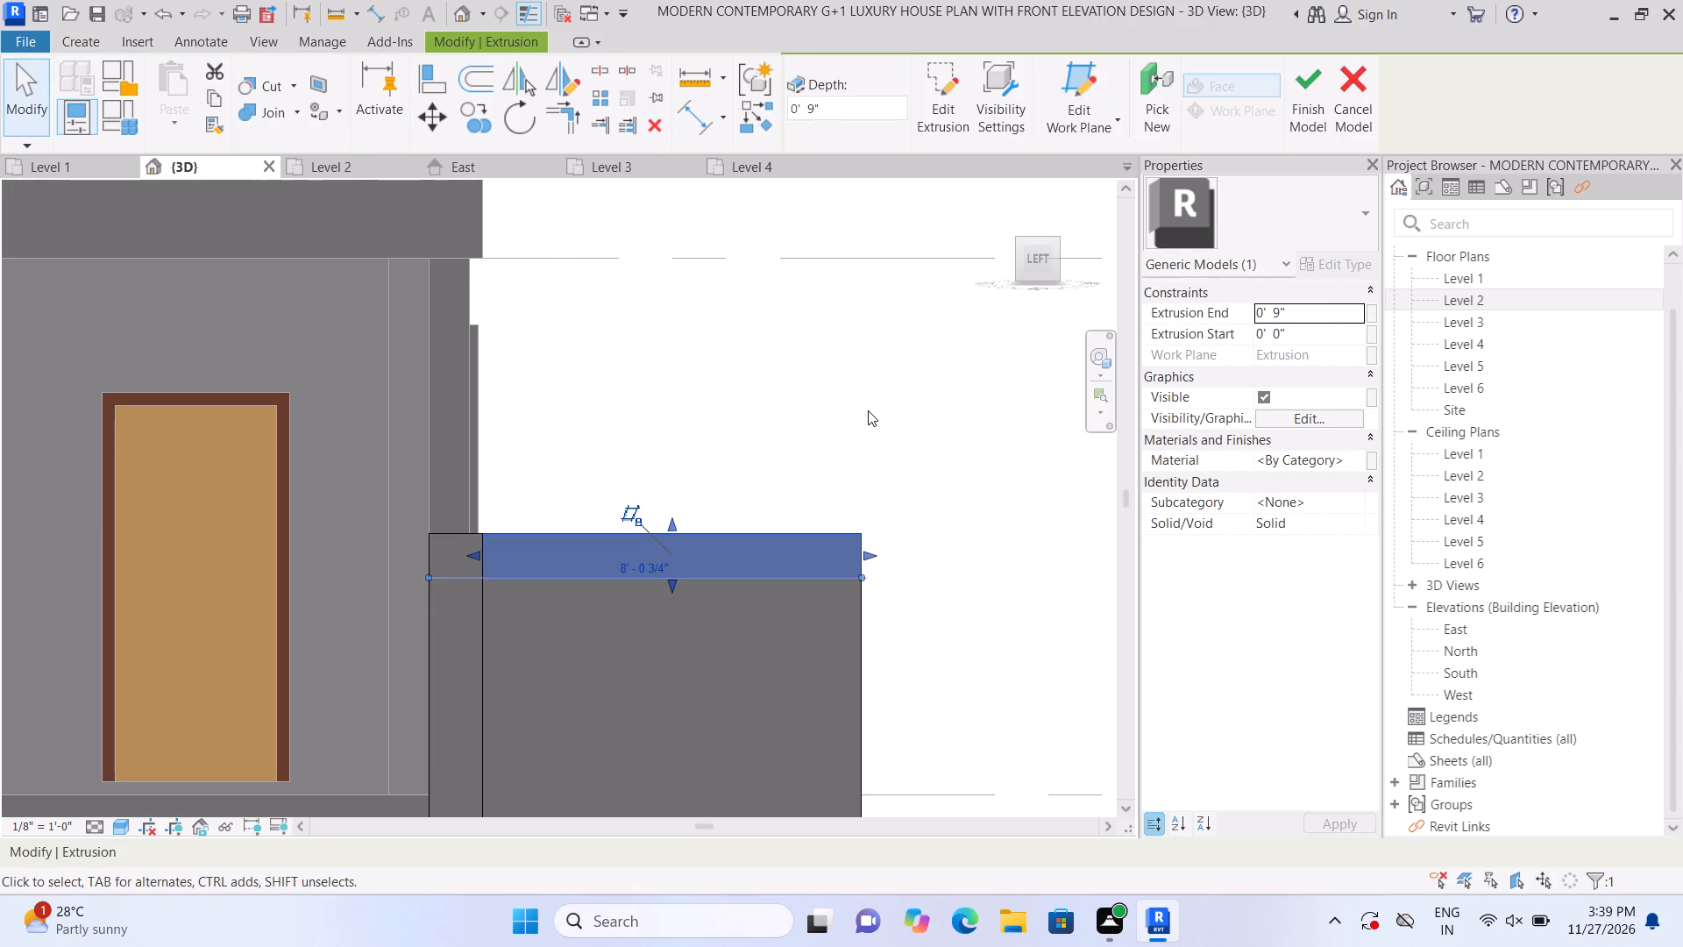
left_click(867, 407)
Join the right block's vertical strip with its top strip into one frame.
scroll(863, 360, "down", 2)
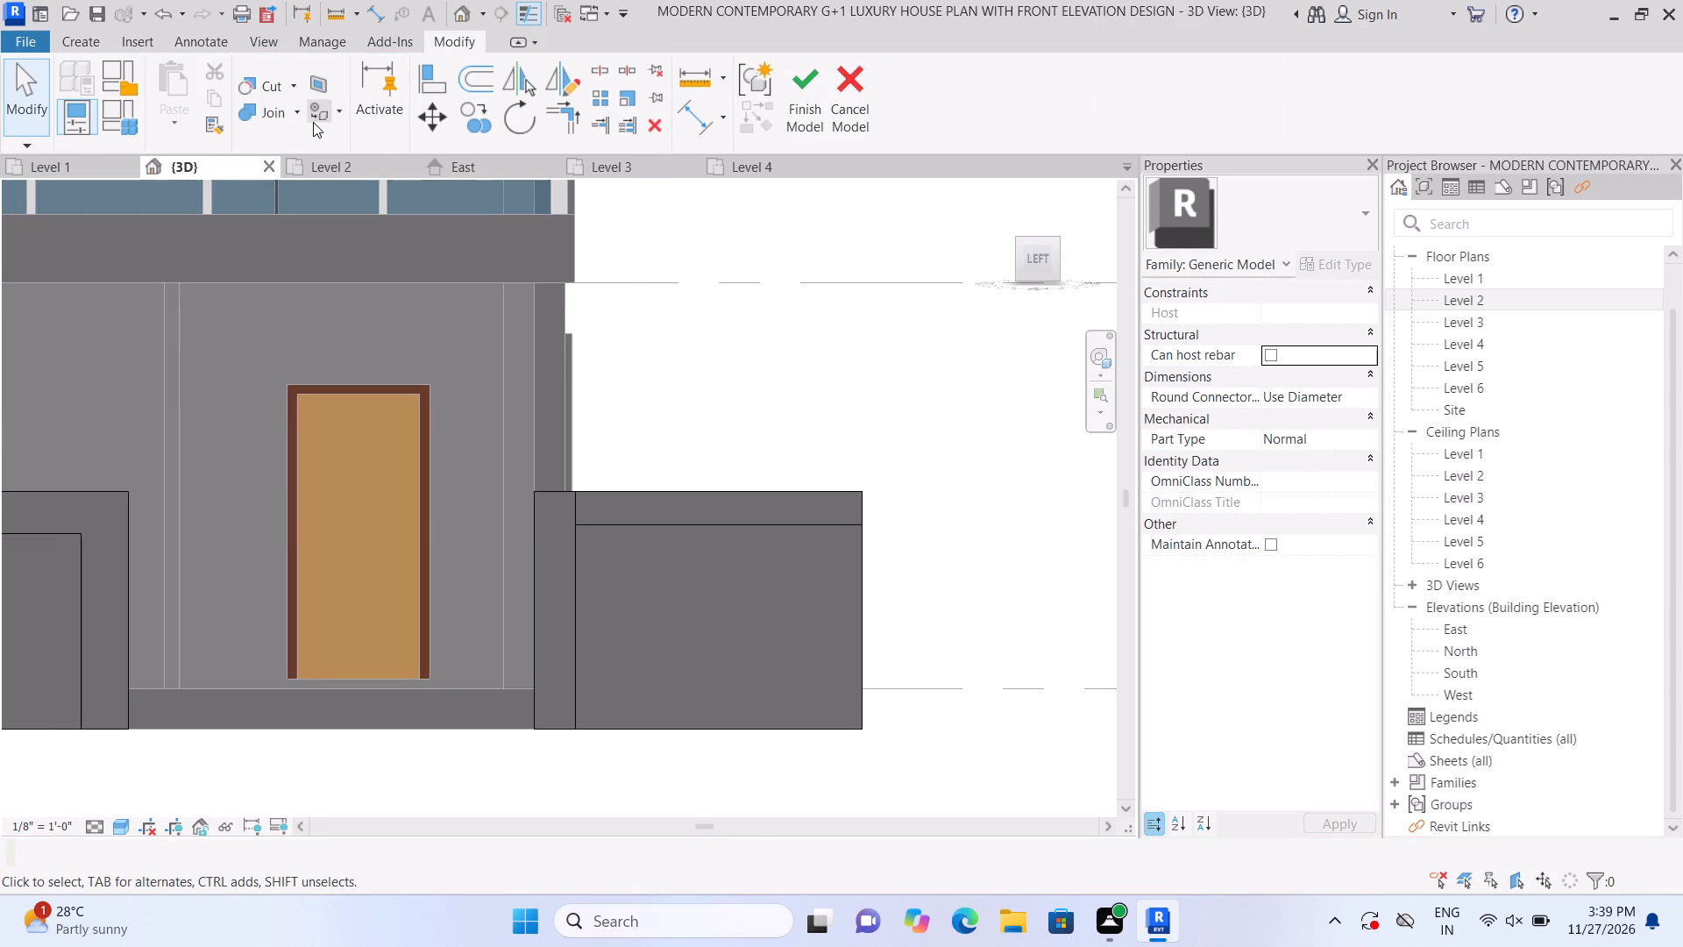
left_click(299, 117)
left_click(304, 141)
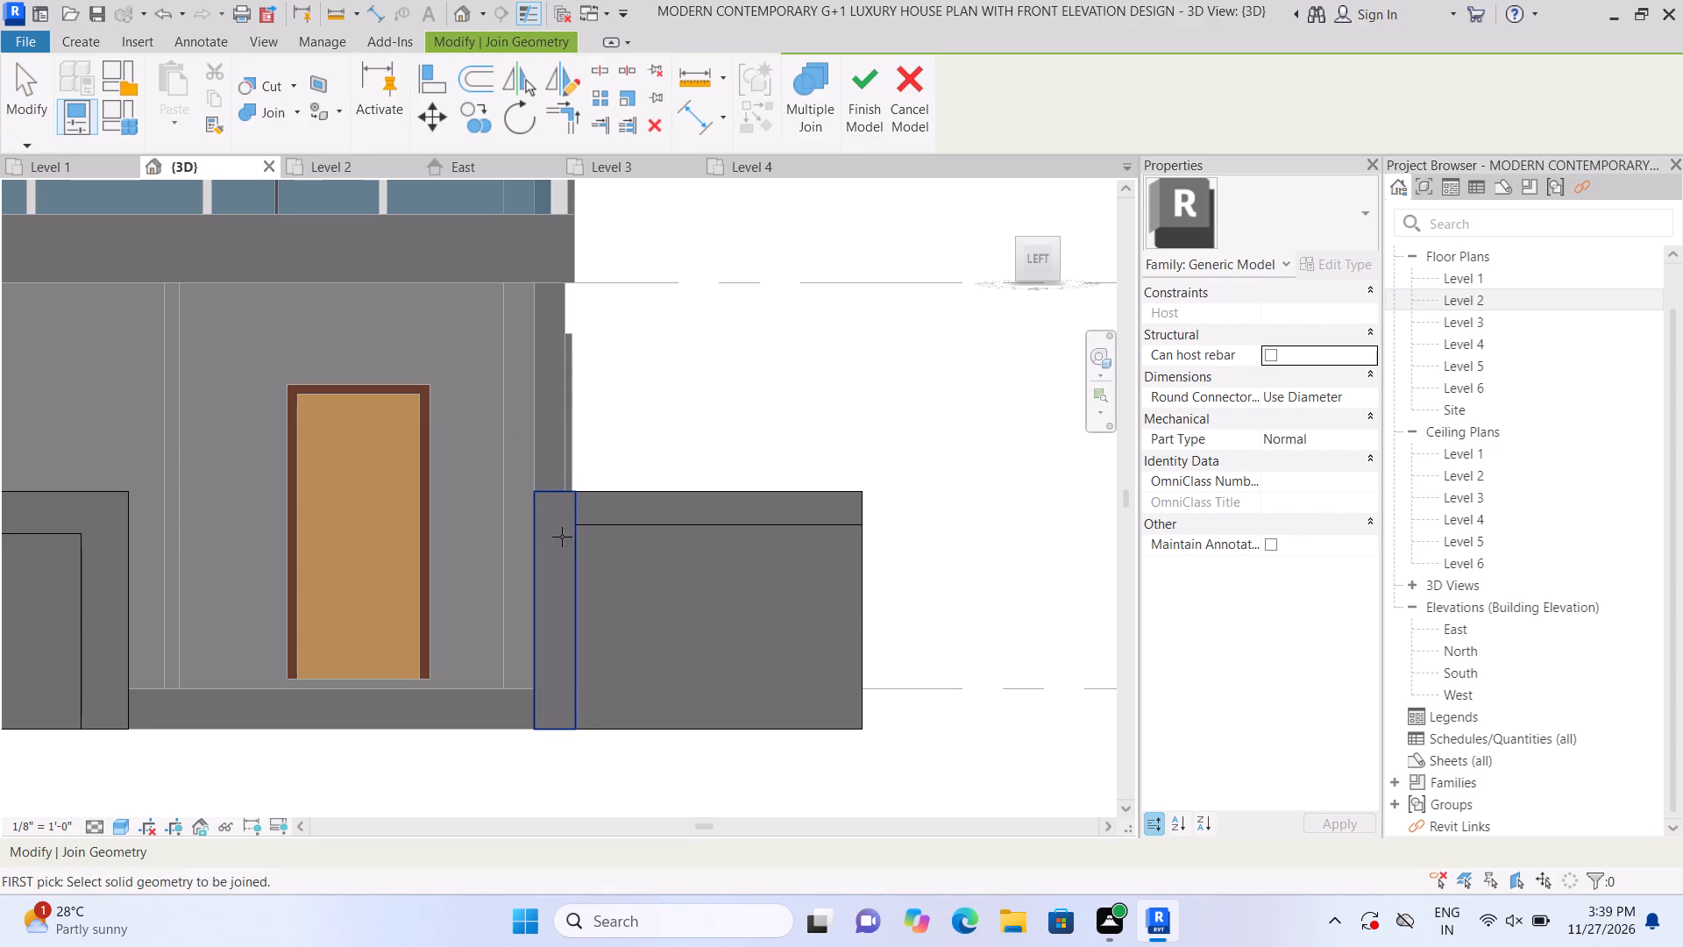
left_click(562, 537)
left_click(606, 522)
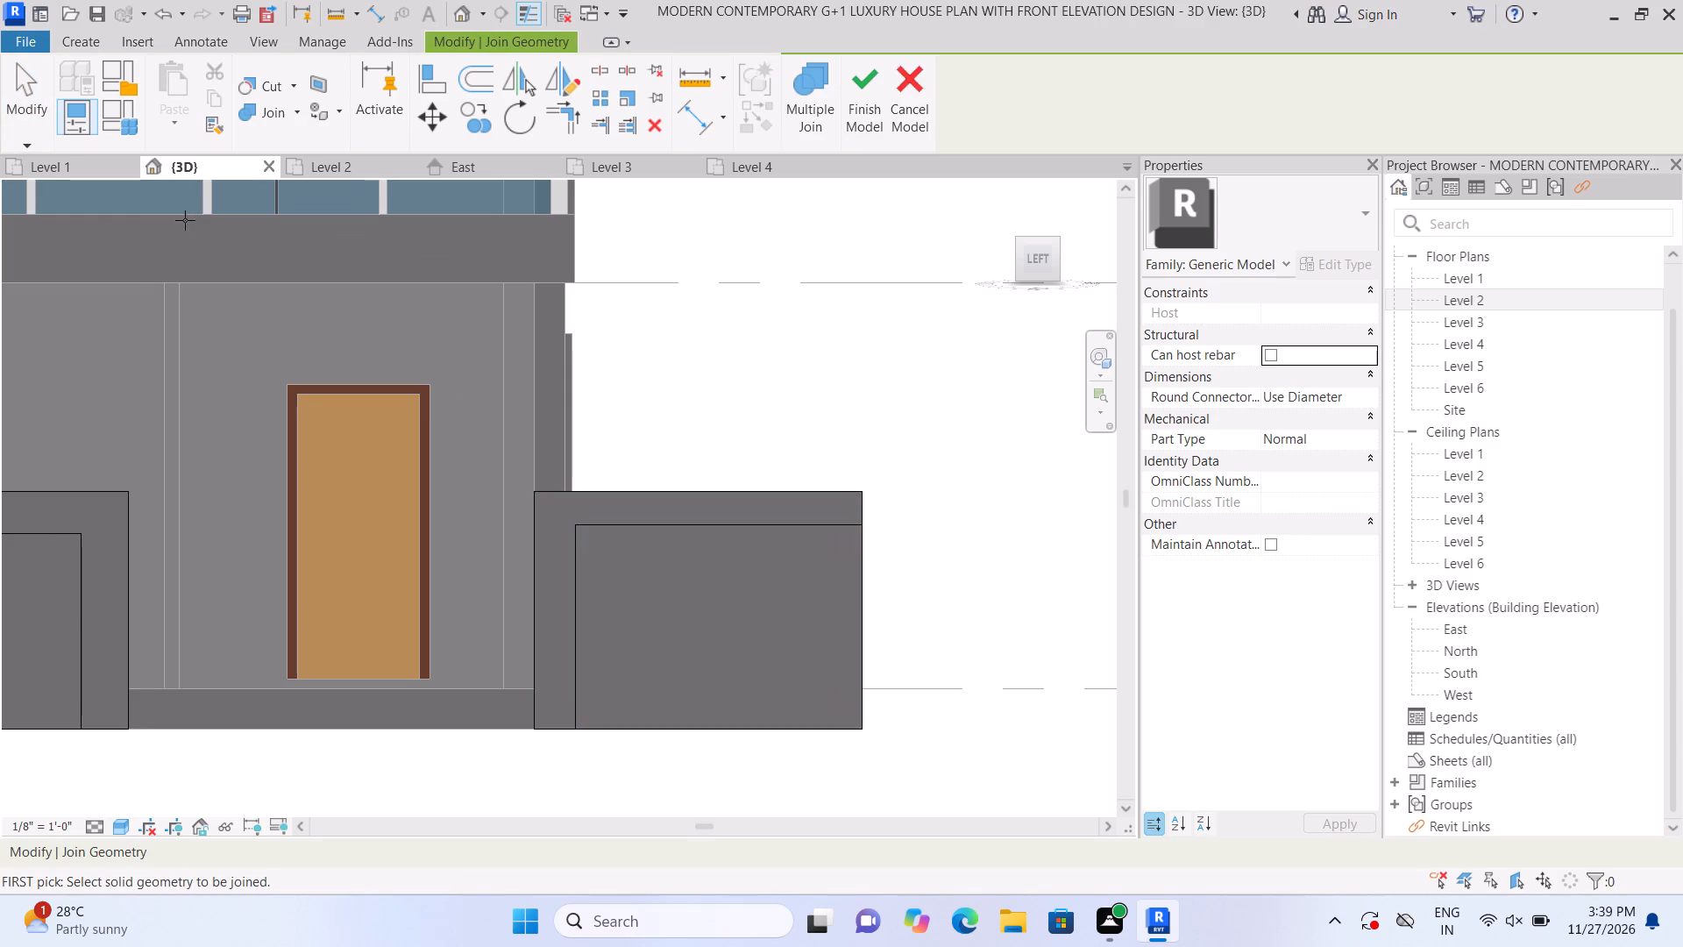
Extrude a vertical strip about 10 1/8" wide by 5' 0 1/2" tall along the right block's outer edge, below the top strip, 9" deep.
double_click(84, 42)
left_click(166, 89)
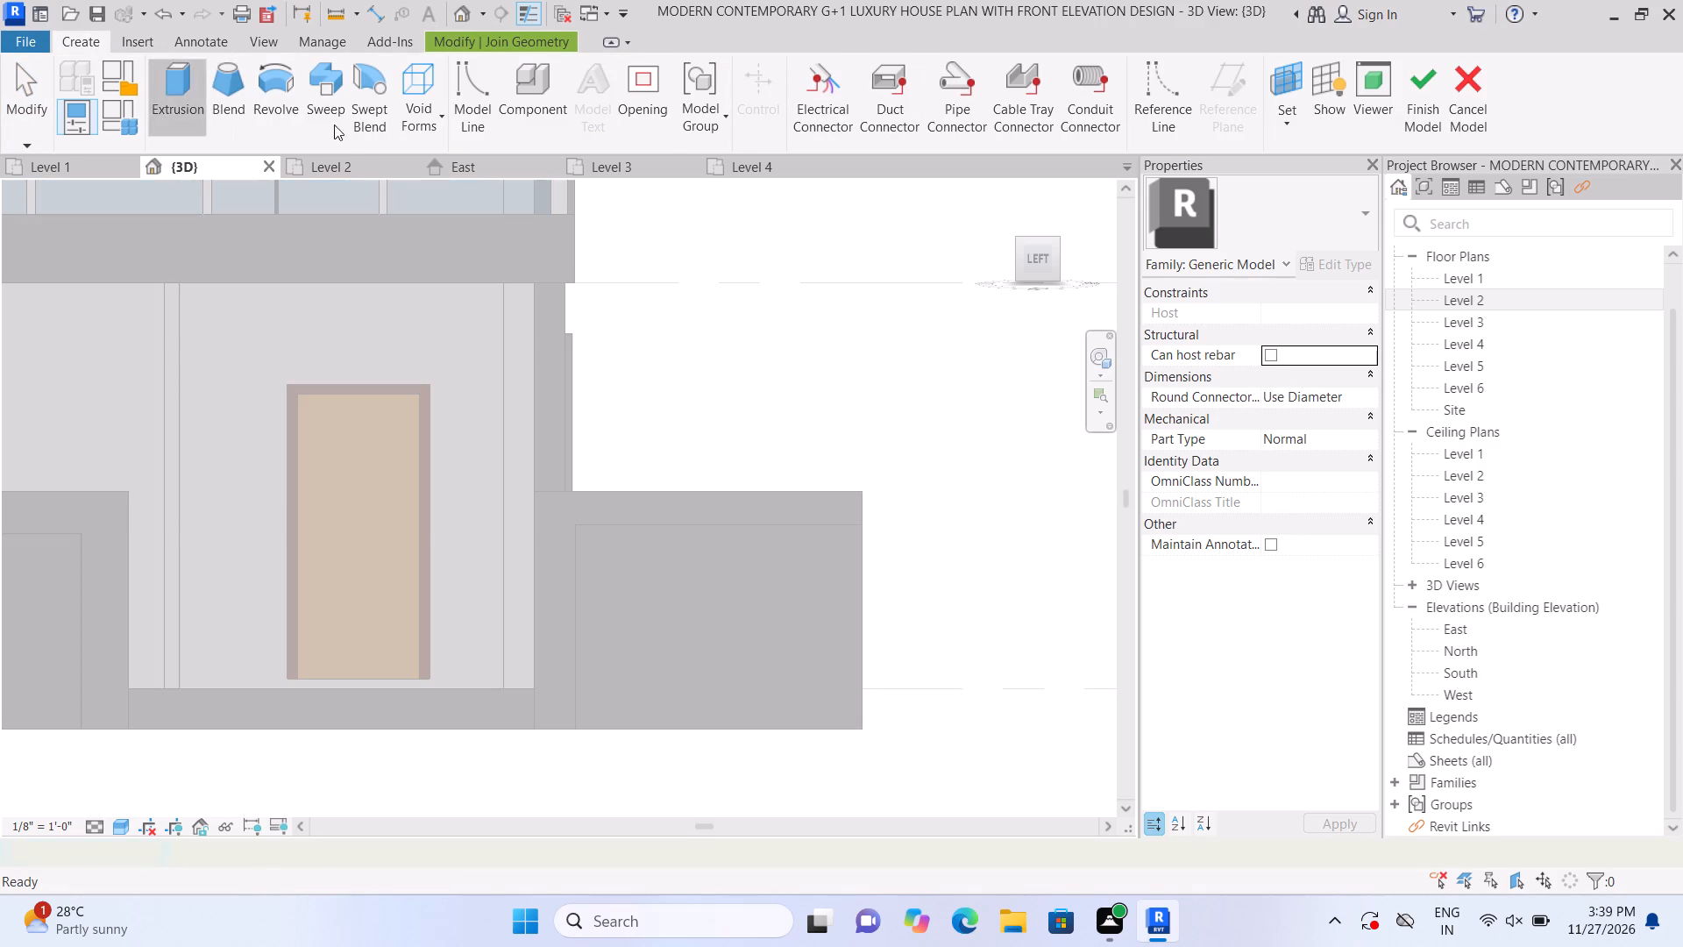
left_click(1107, 124)
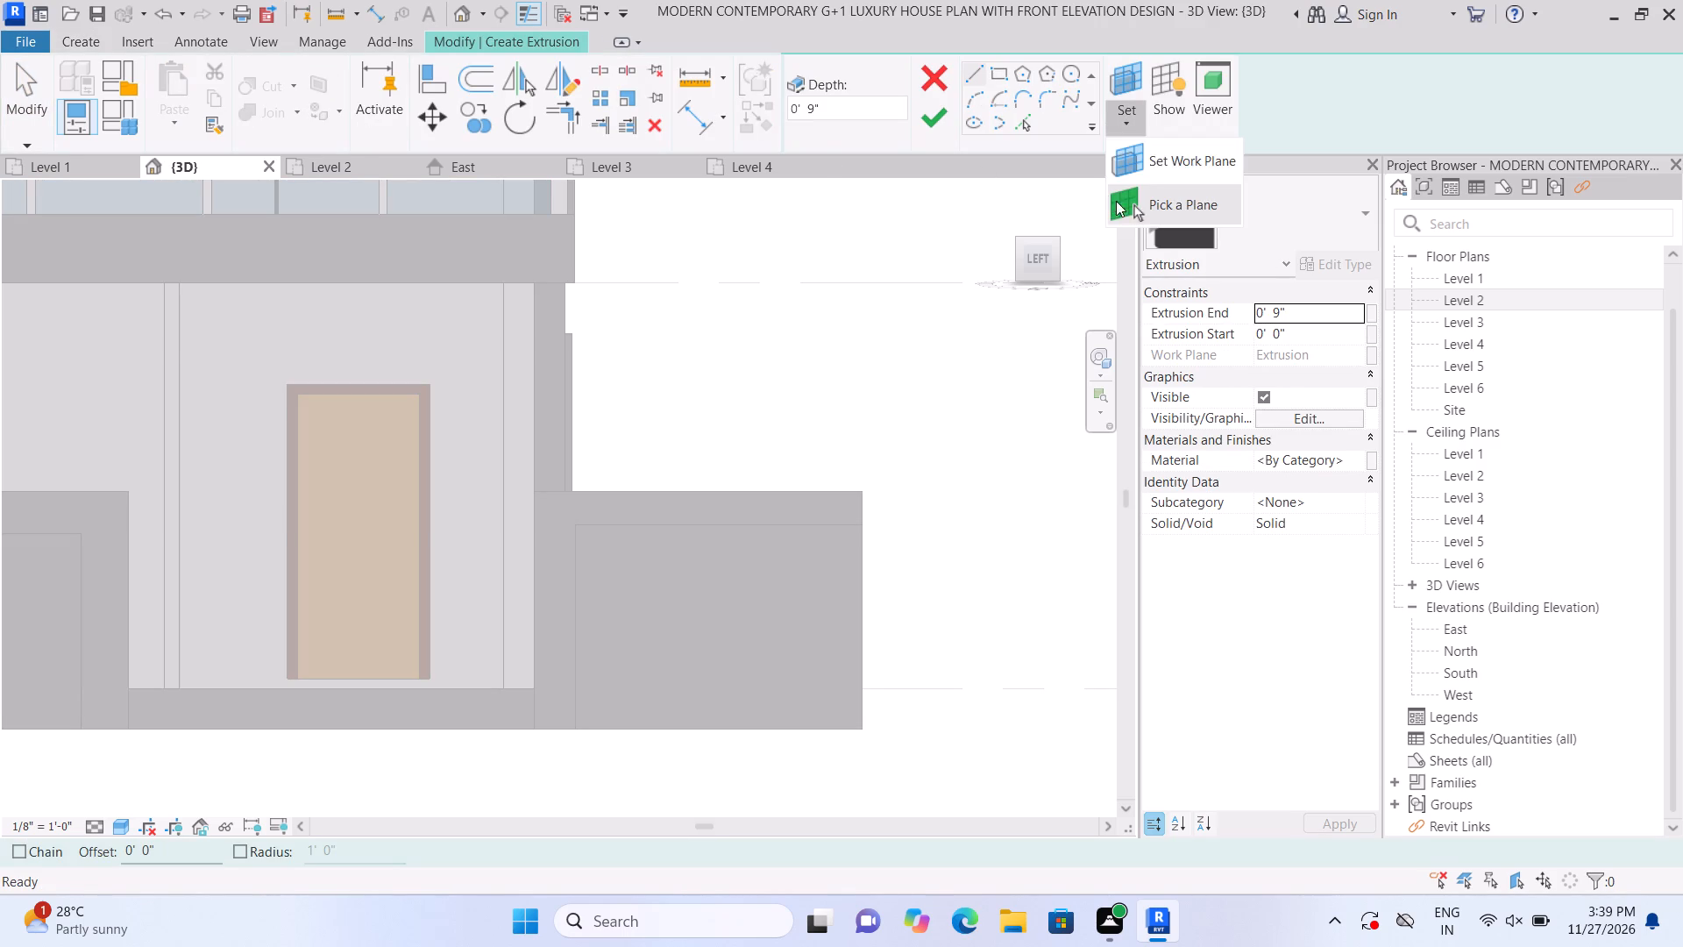
left_click(1136, 206)
left_click(828, 570)
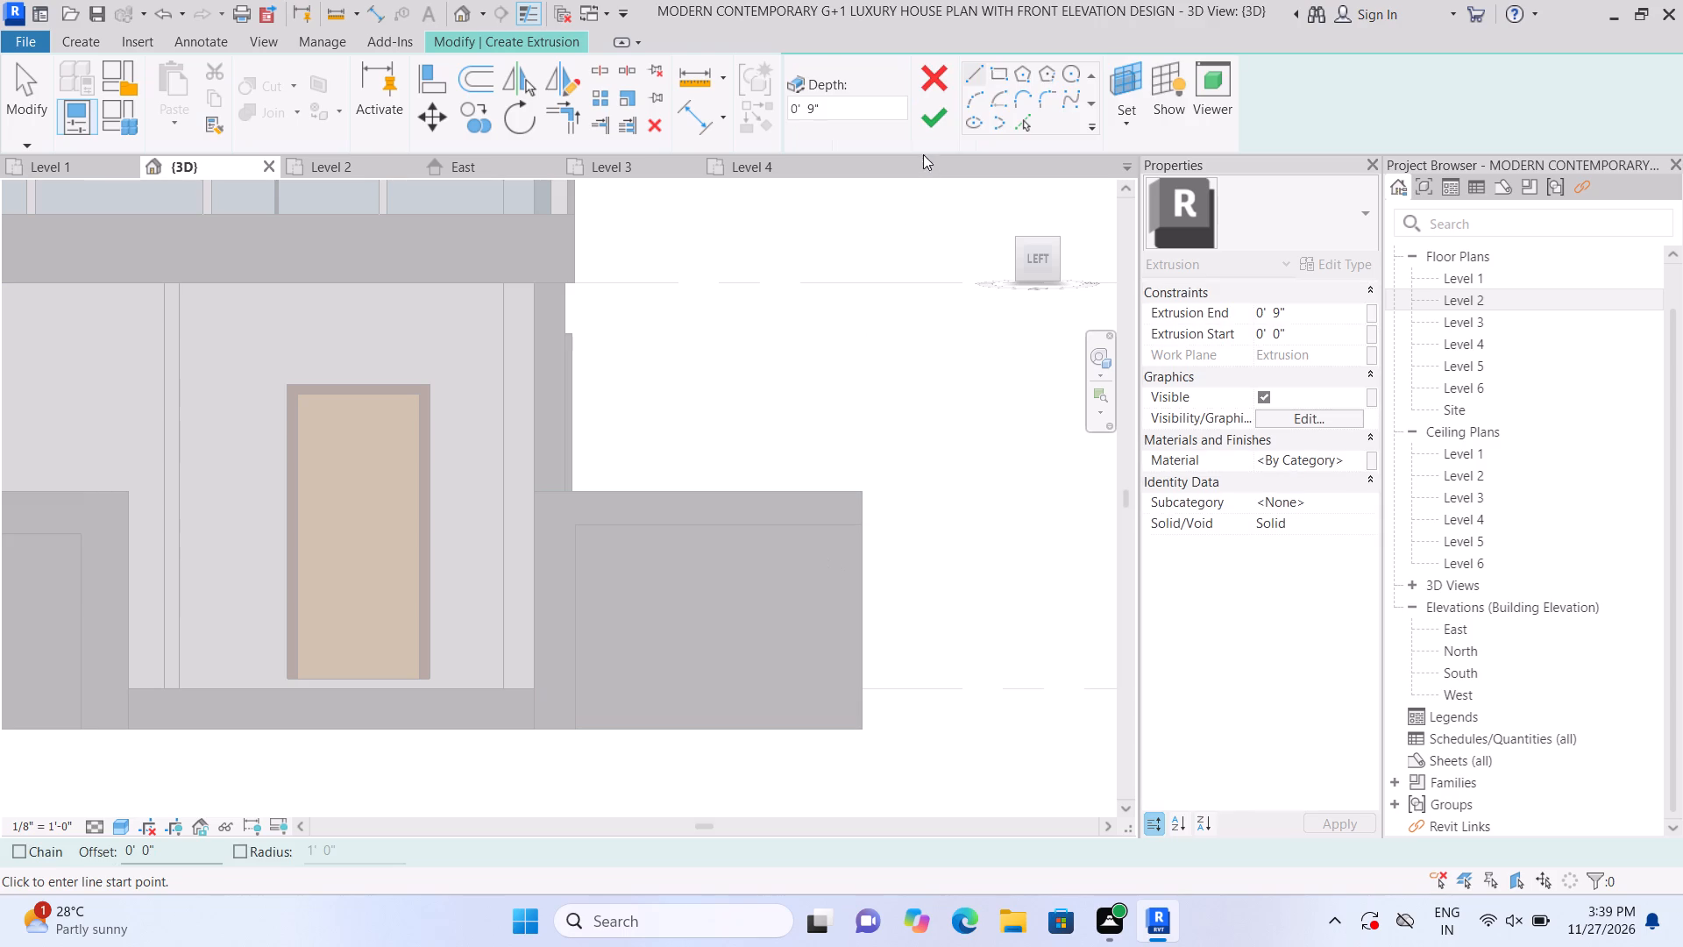
left_click(997, 73)
scroll(857, 566, "up", 1)
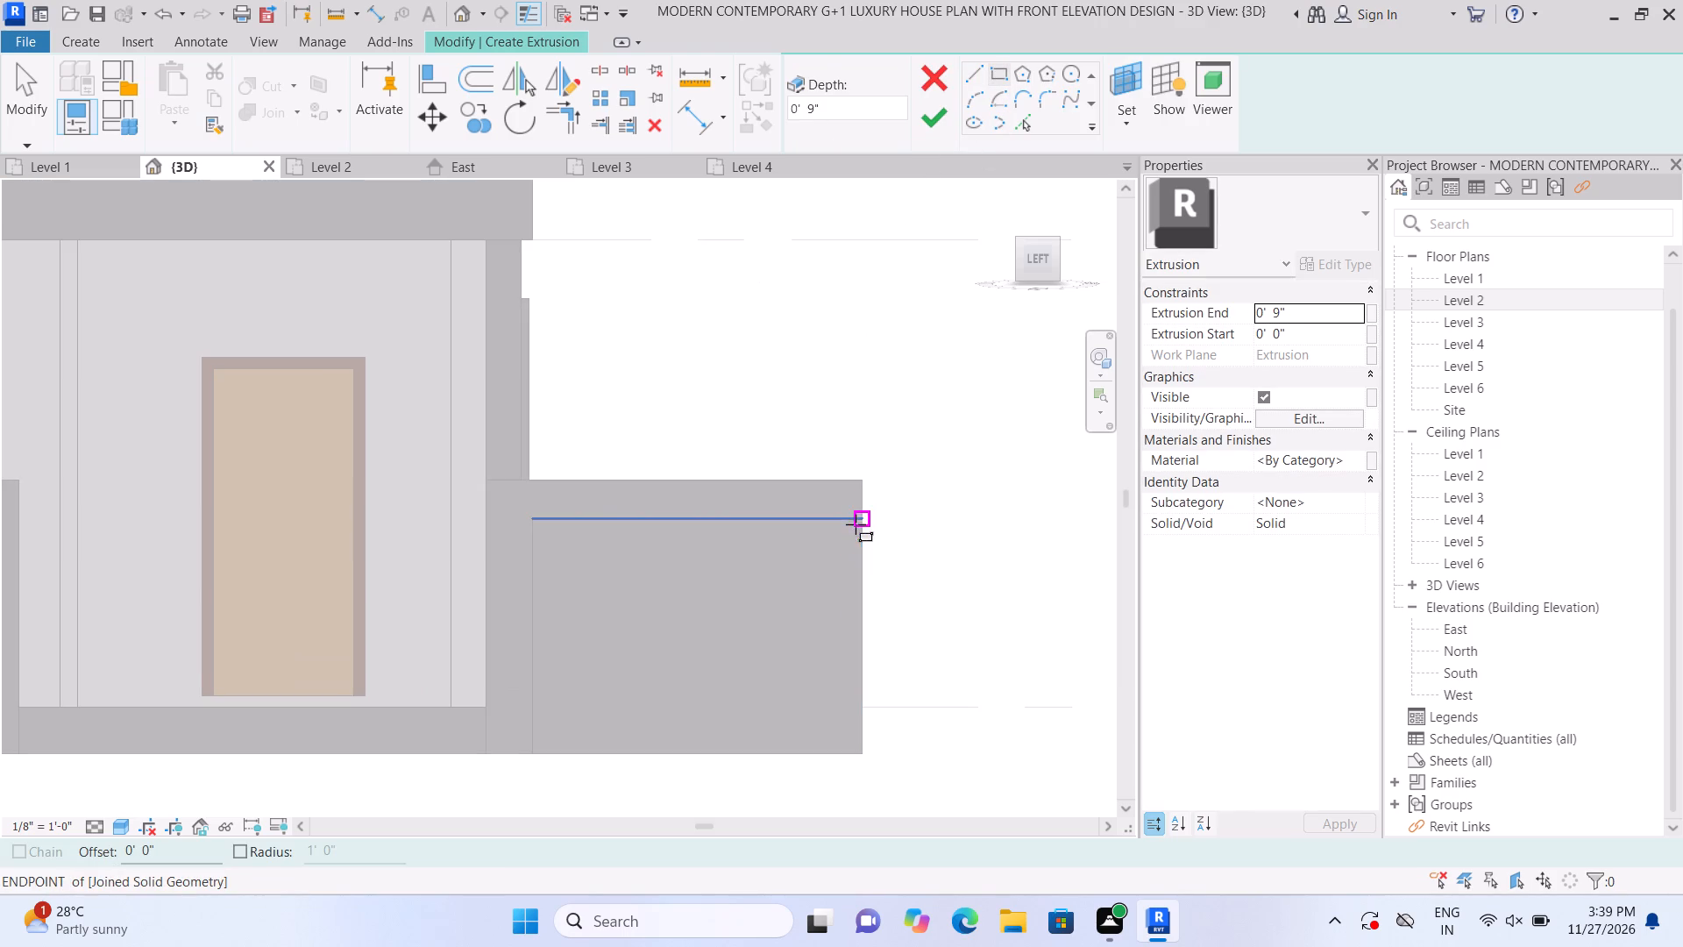
left_click(856, 520)
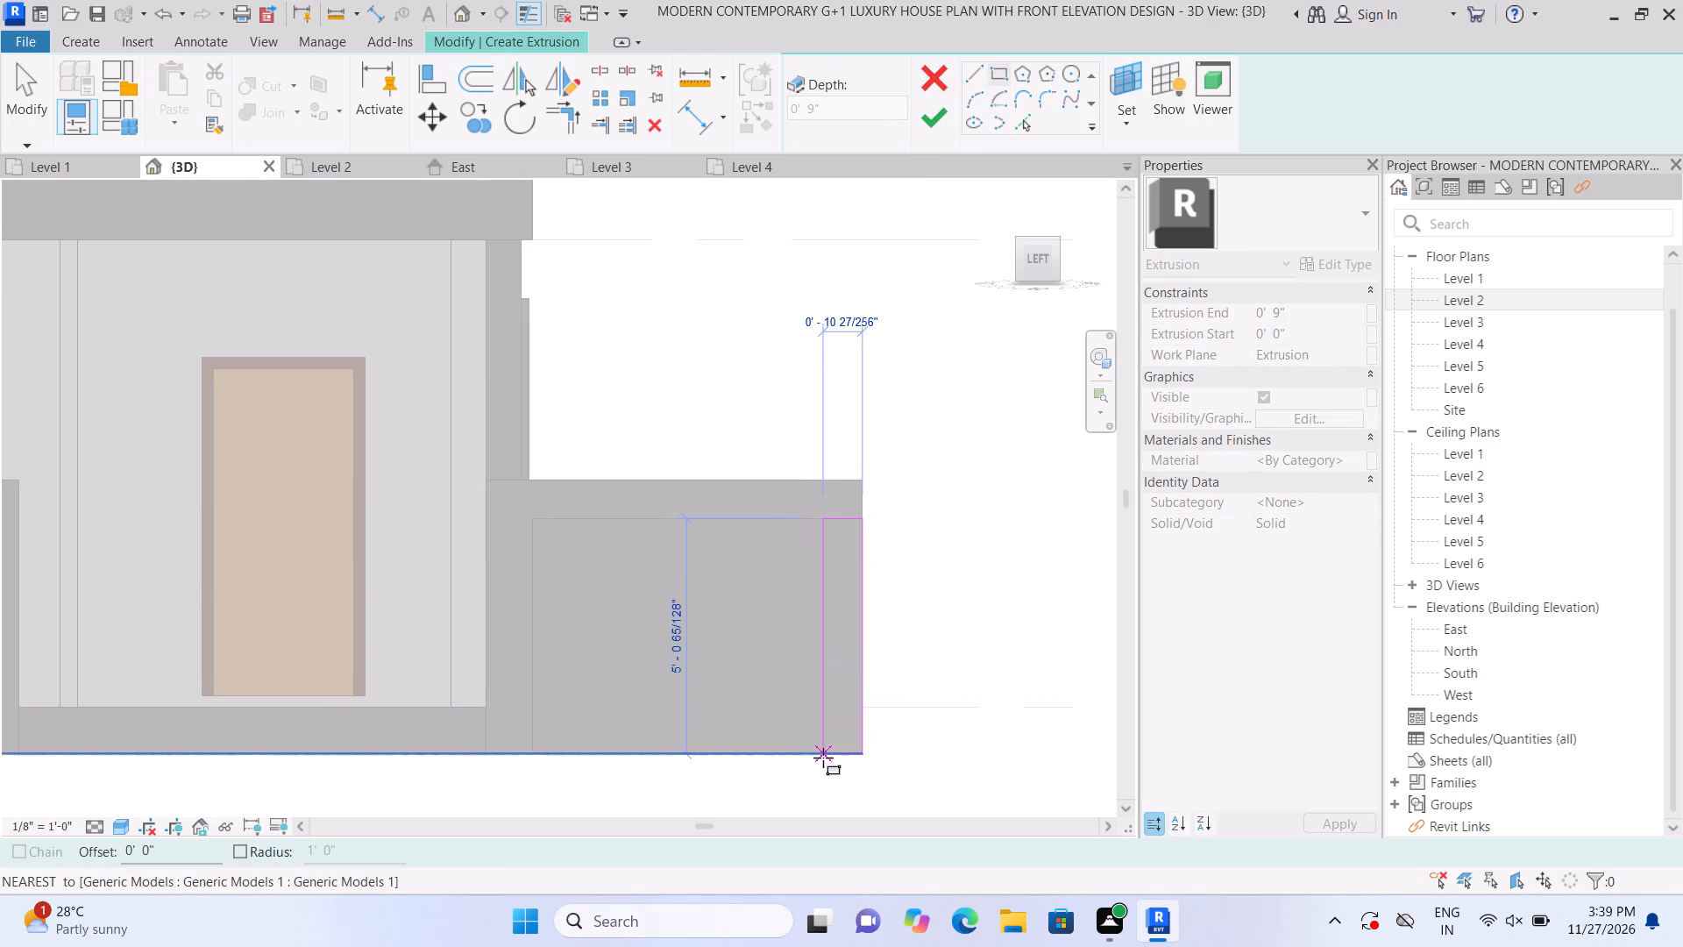
double_click(823, 758)
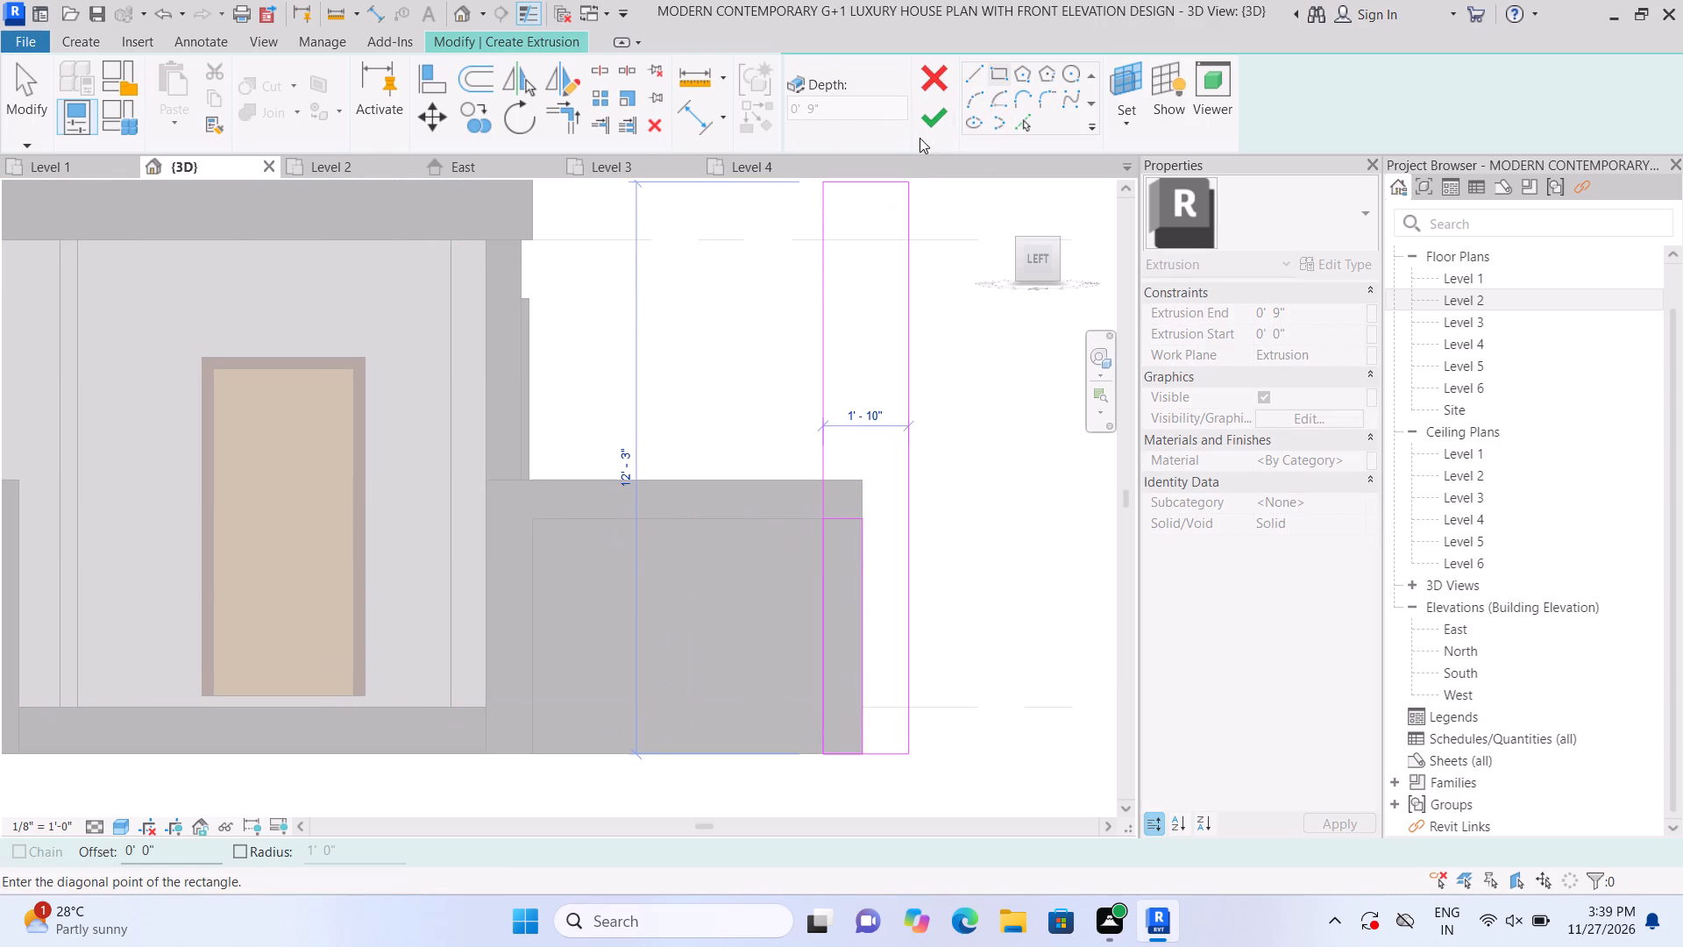
left_click(935, 97)
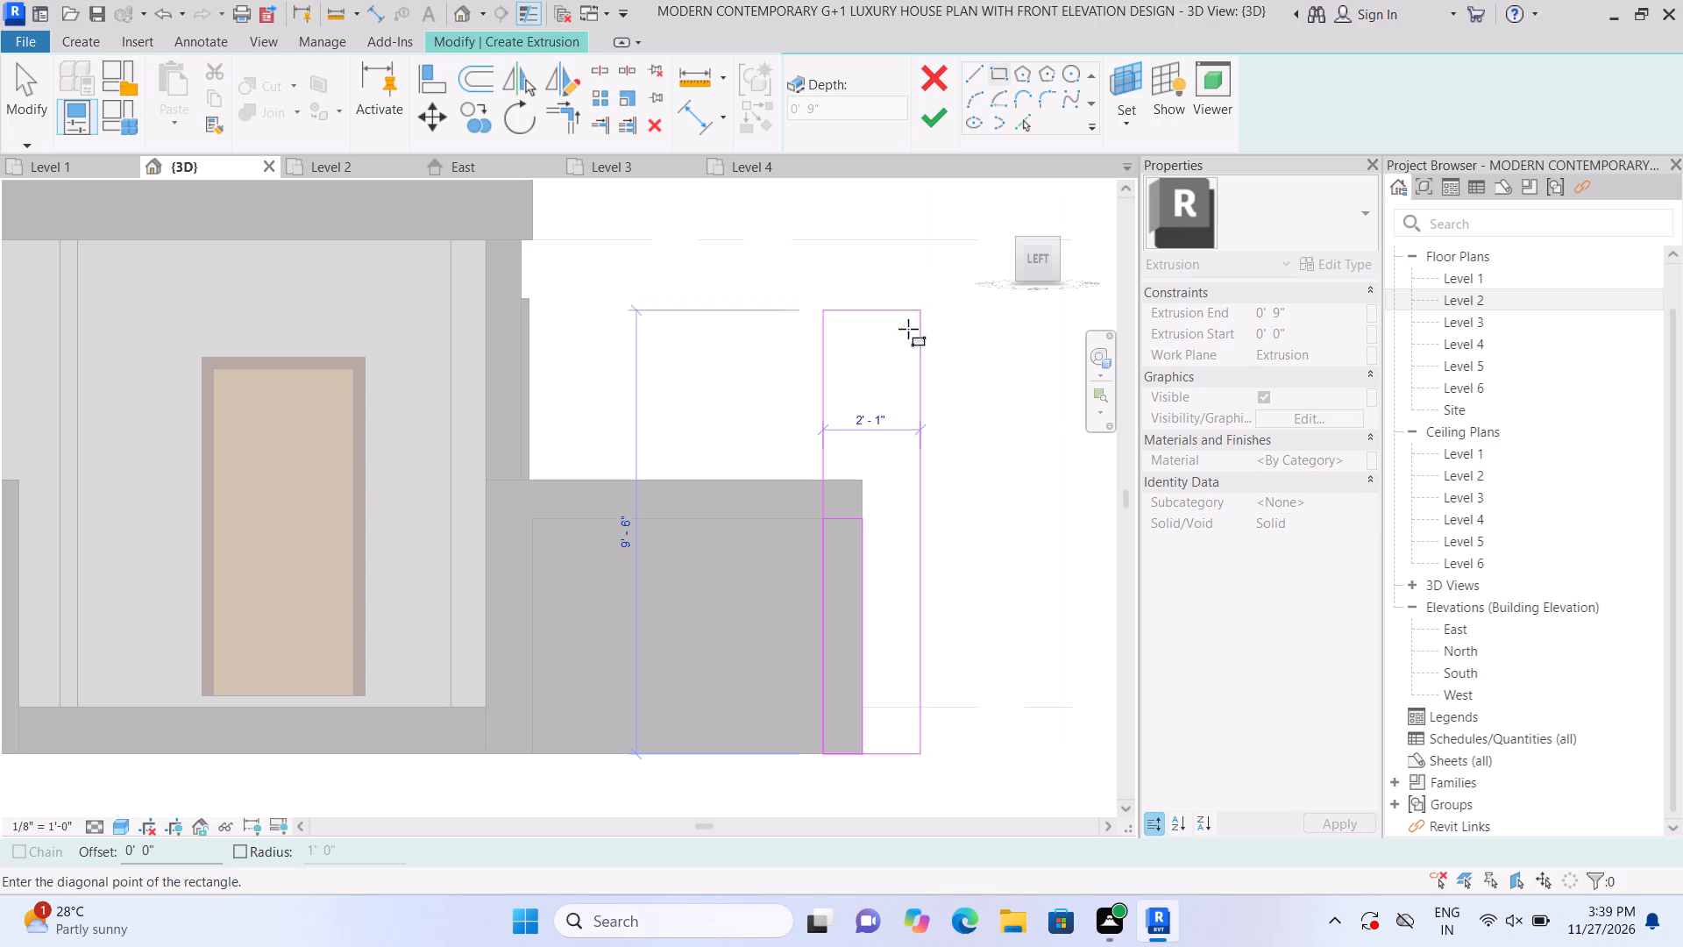
left_click(933, 125)
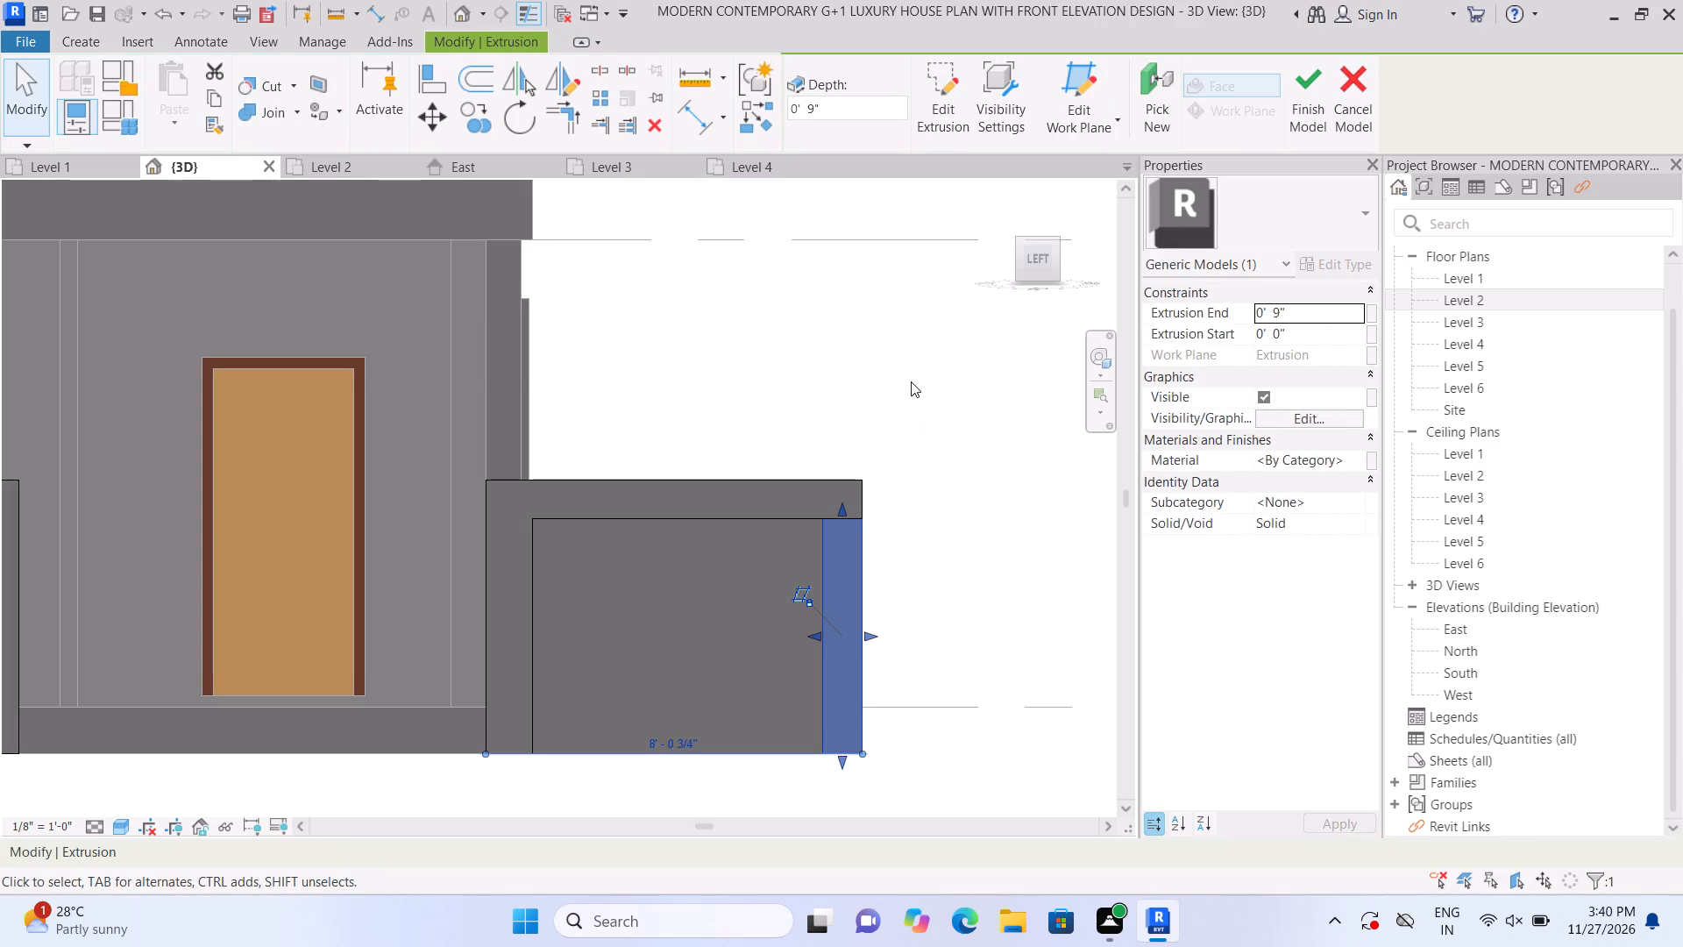
double_click(898, 426)
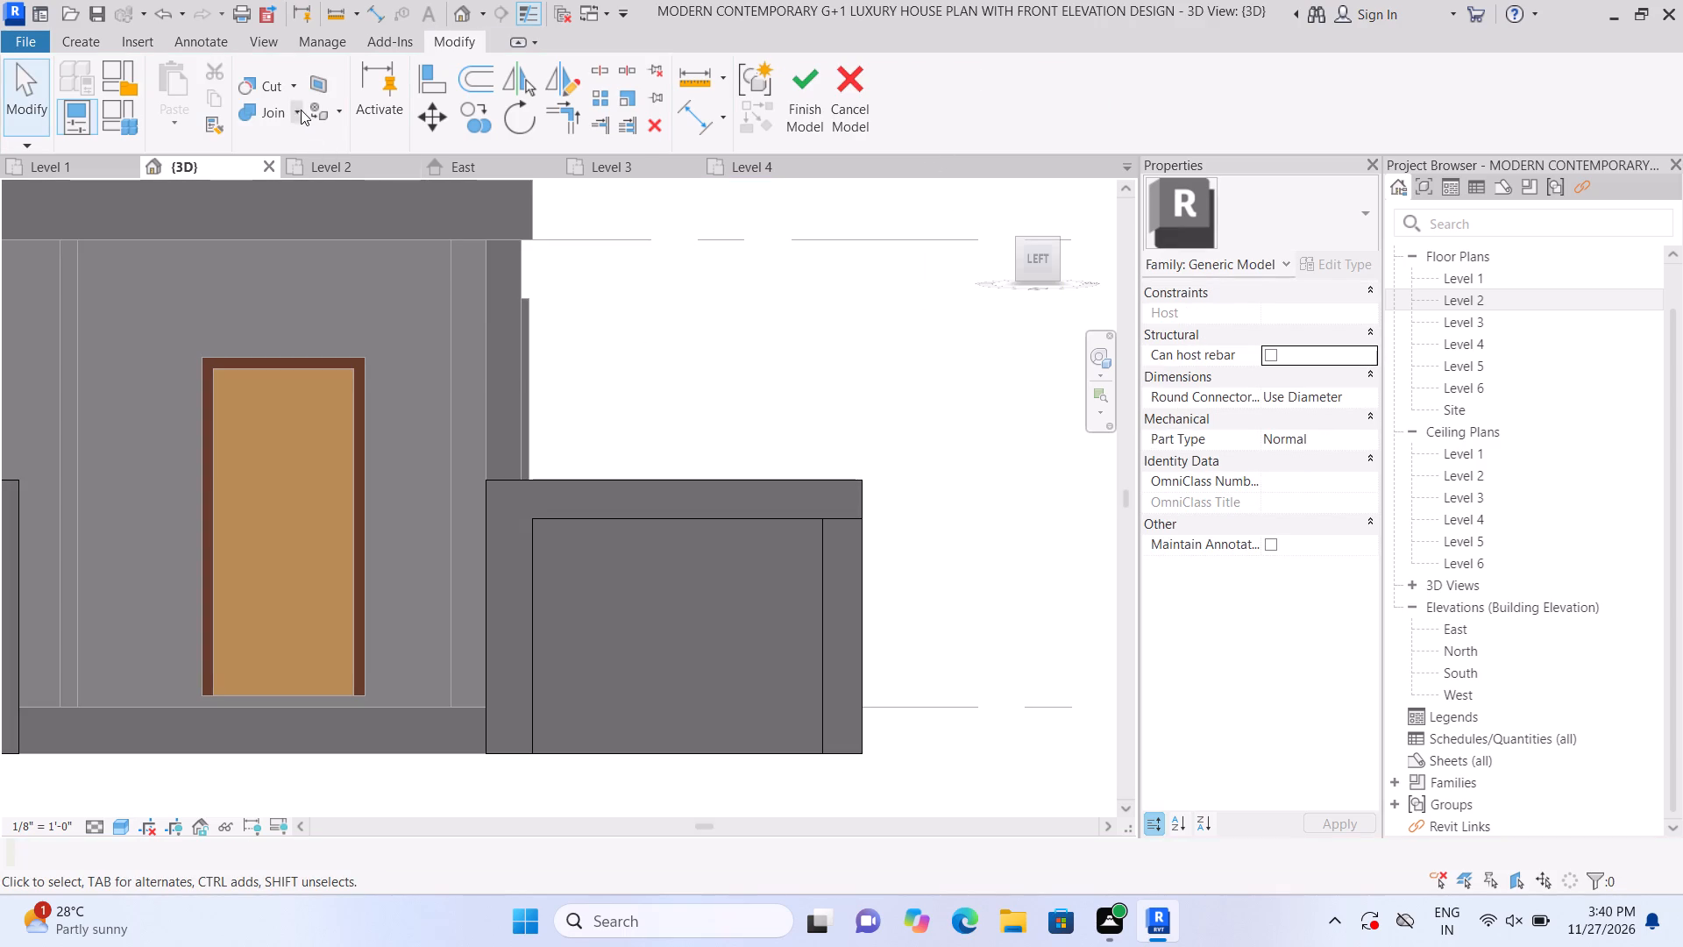
Join the right block's existing frame with the new outer vertical strip.
left_click(299, 108)
left_click(302, 141)
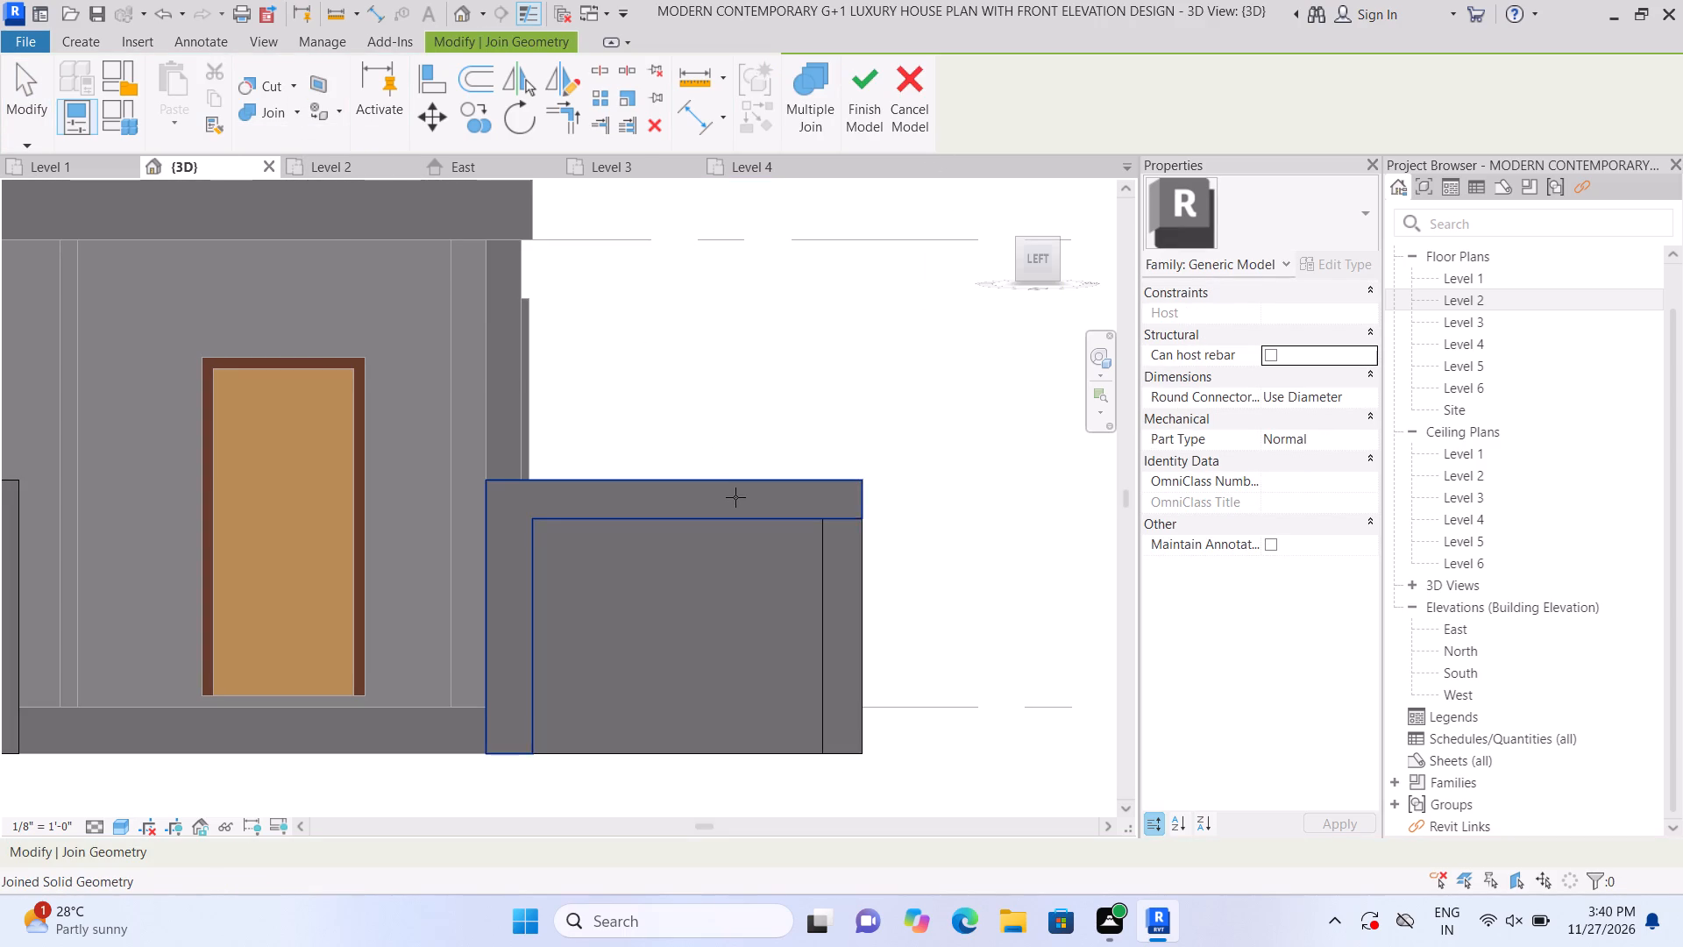
left_click(735, 497)
left_click(859, 554)
On the right block's face, sketch and finish an extrusion rectangle about 2' 2" wide by 1' 10" tall, centred inside the frame.
scroll(864, 425, "down", 4)
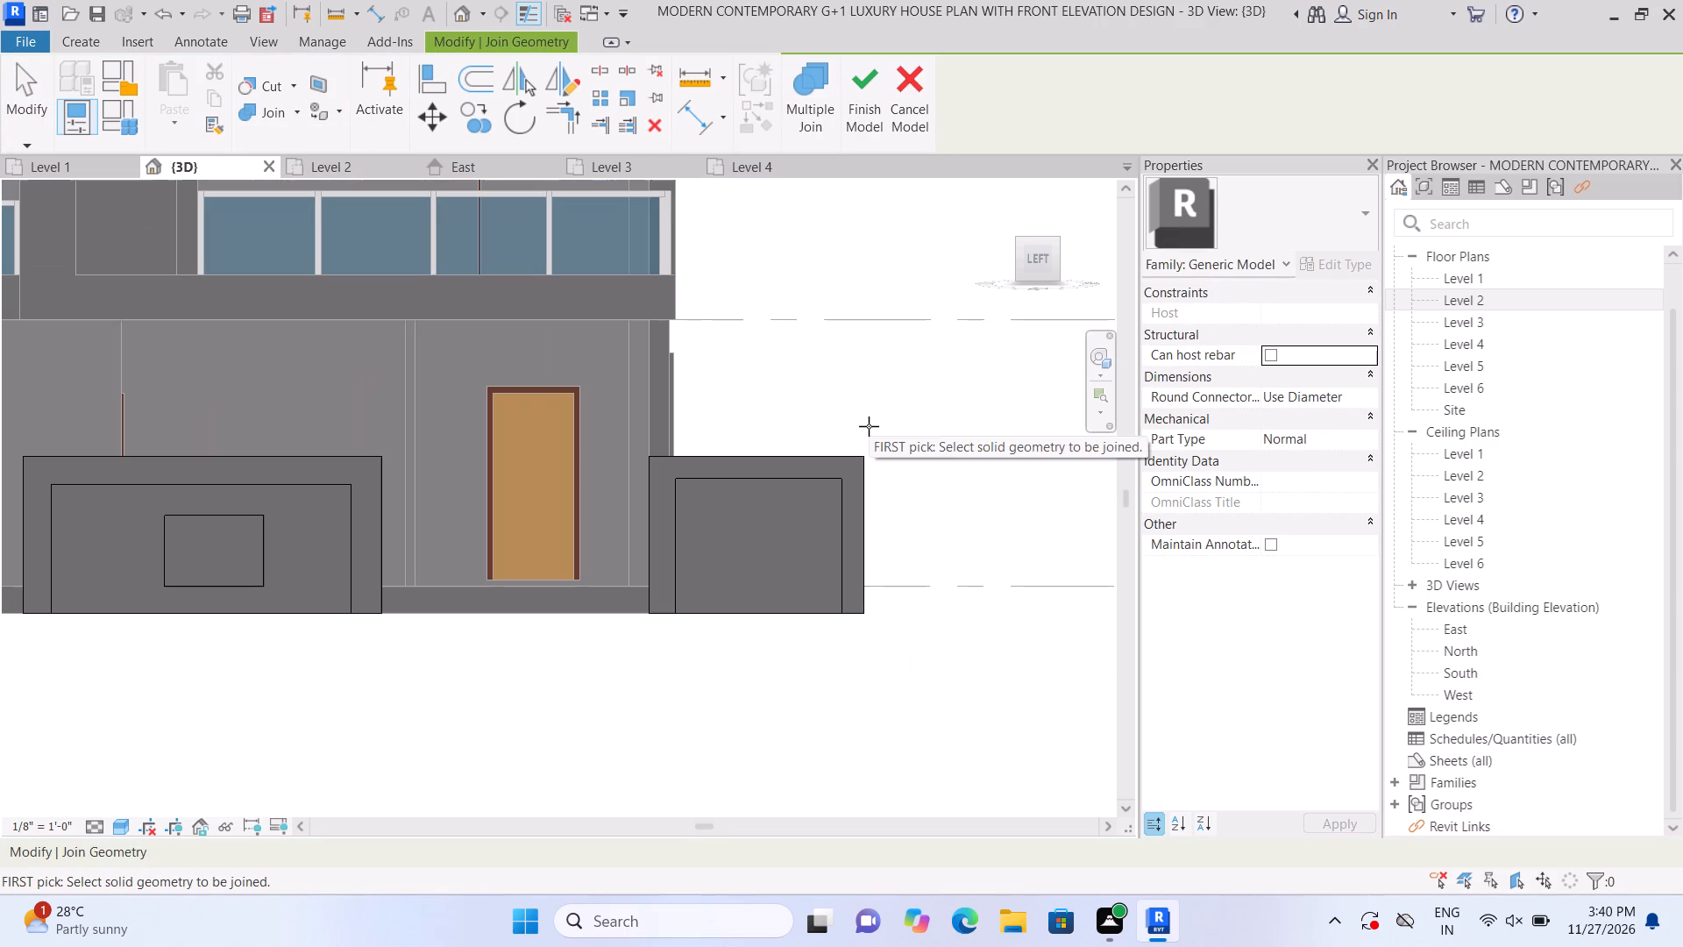
scroll(873, 429, "down", 5)
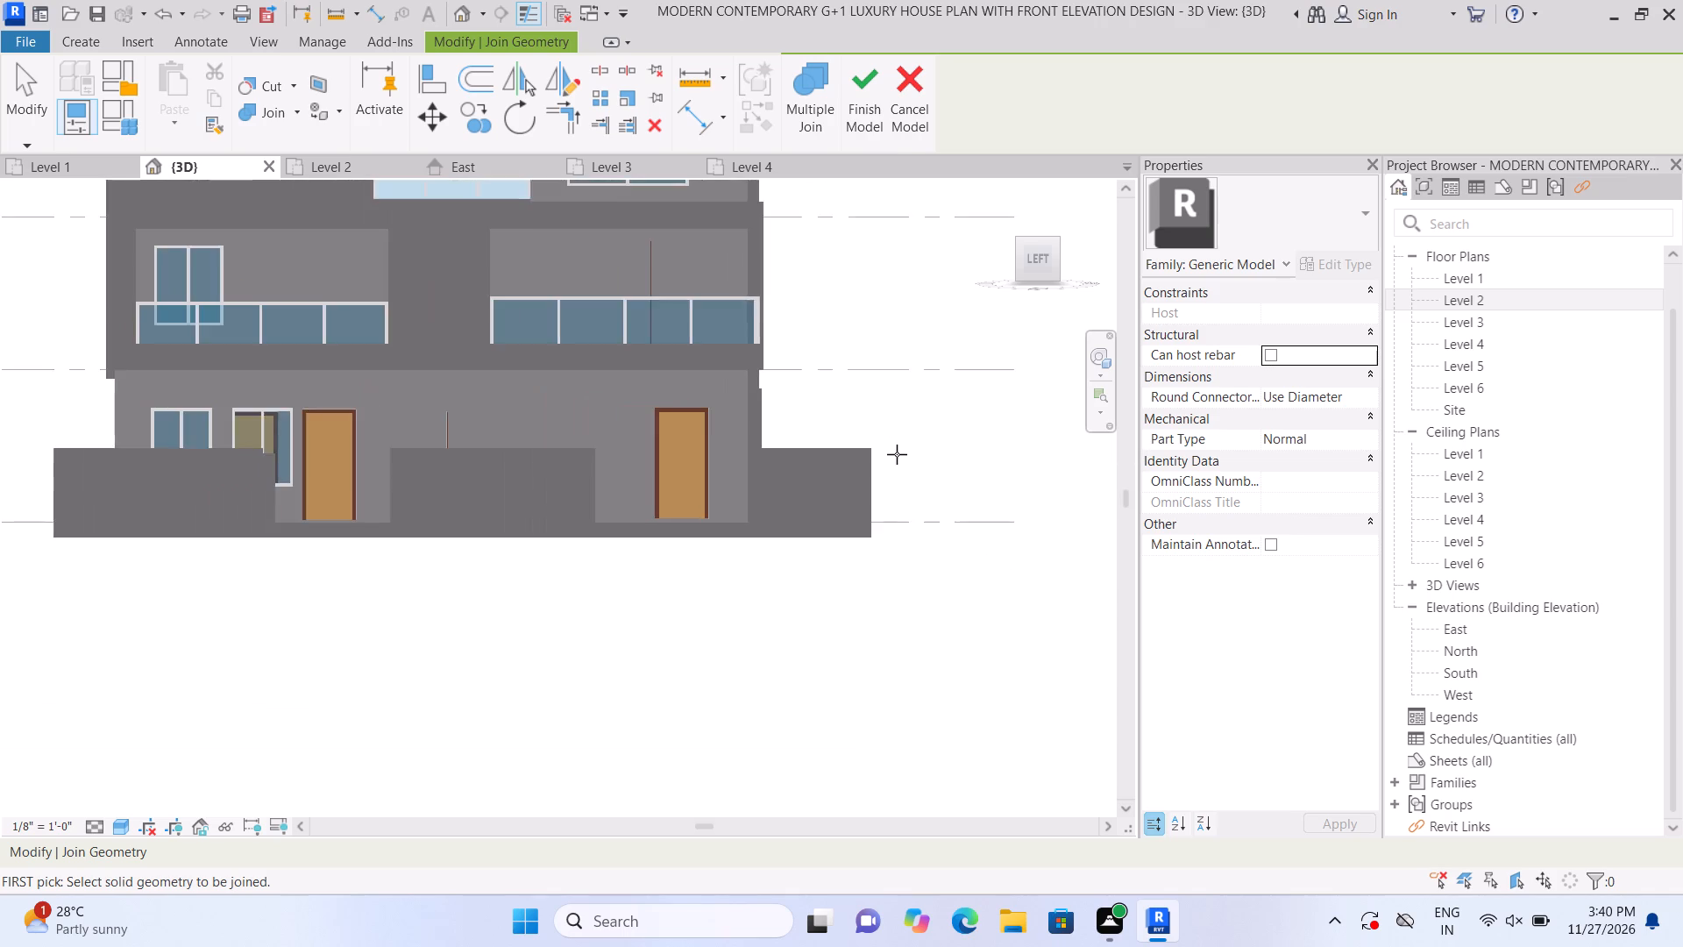
scroll(897, 454, "down", 3)
scroll(851, 216, "up", 2)
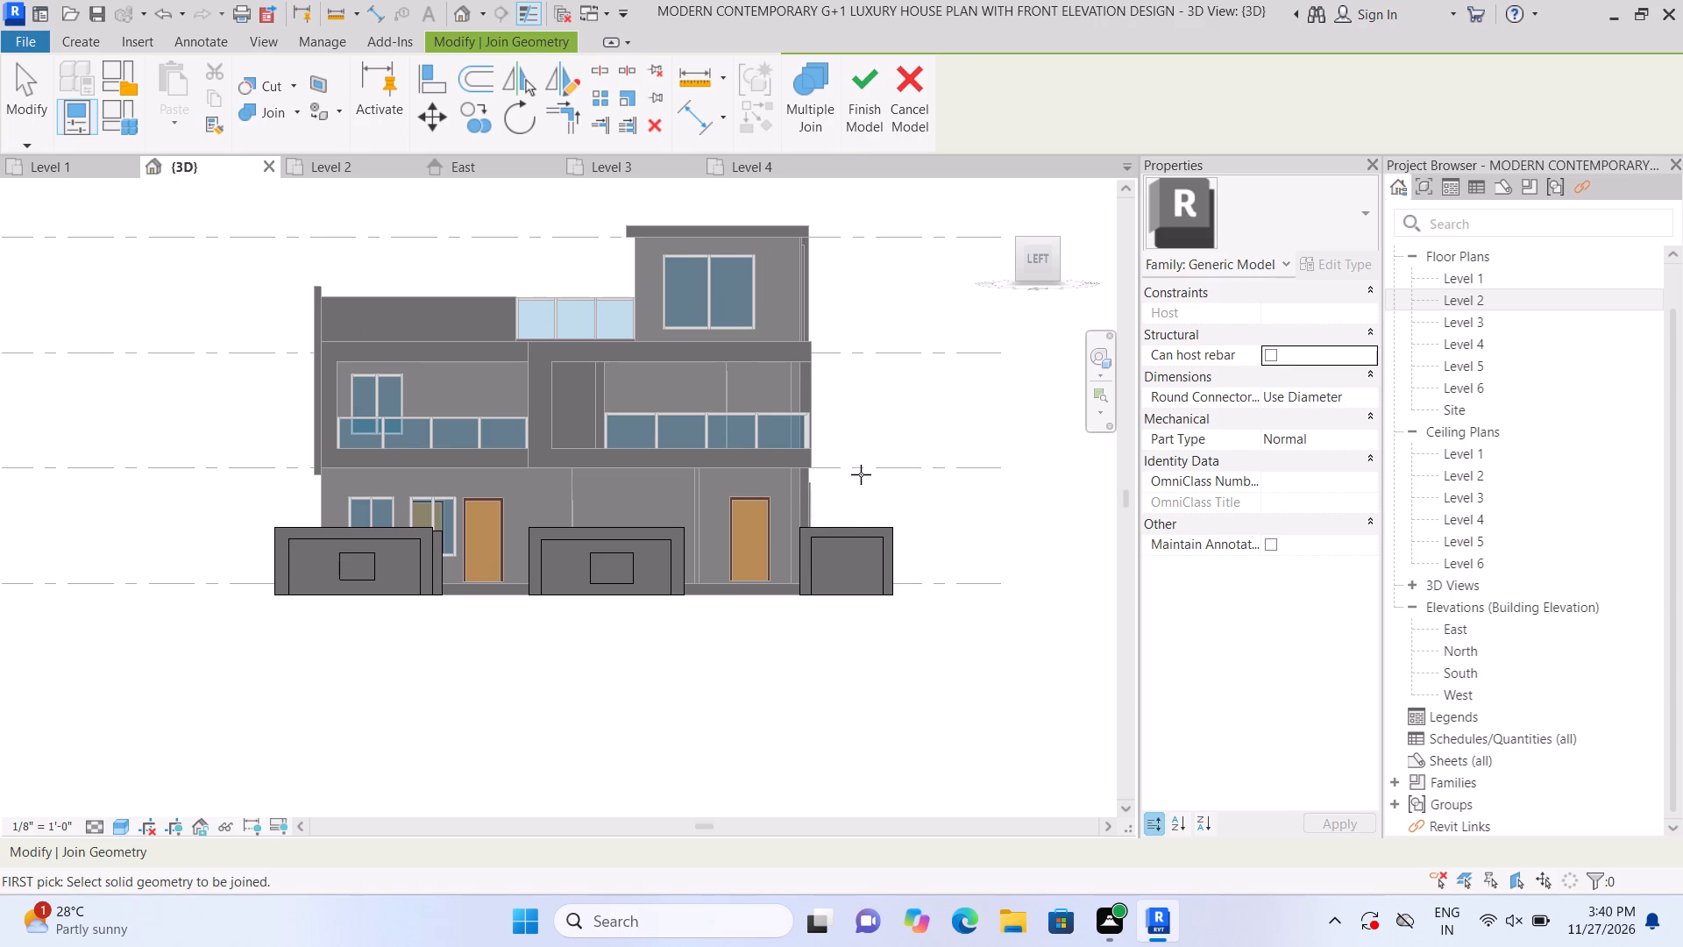
scroll(861, 476, "up", 5)
scroll(849, 531, "down", 3)
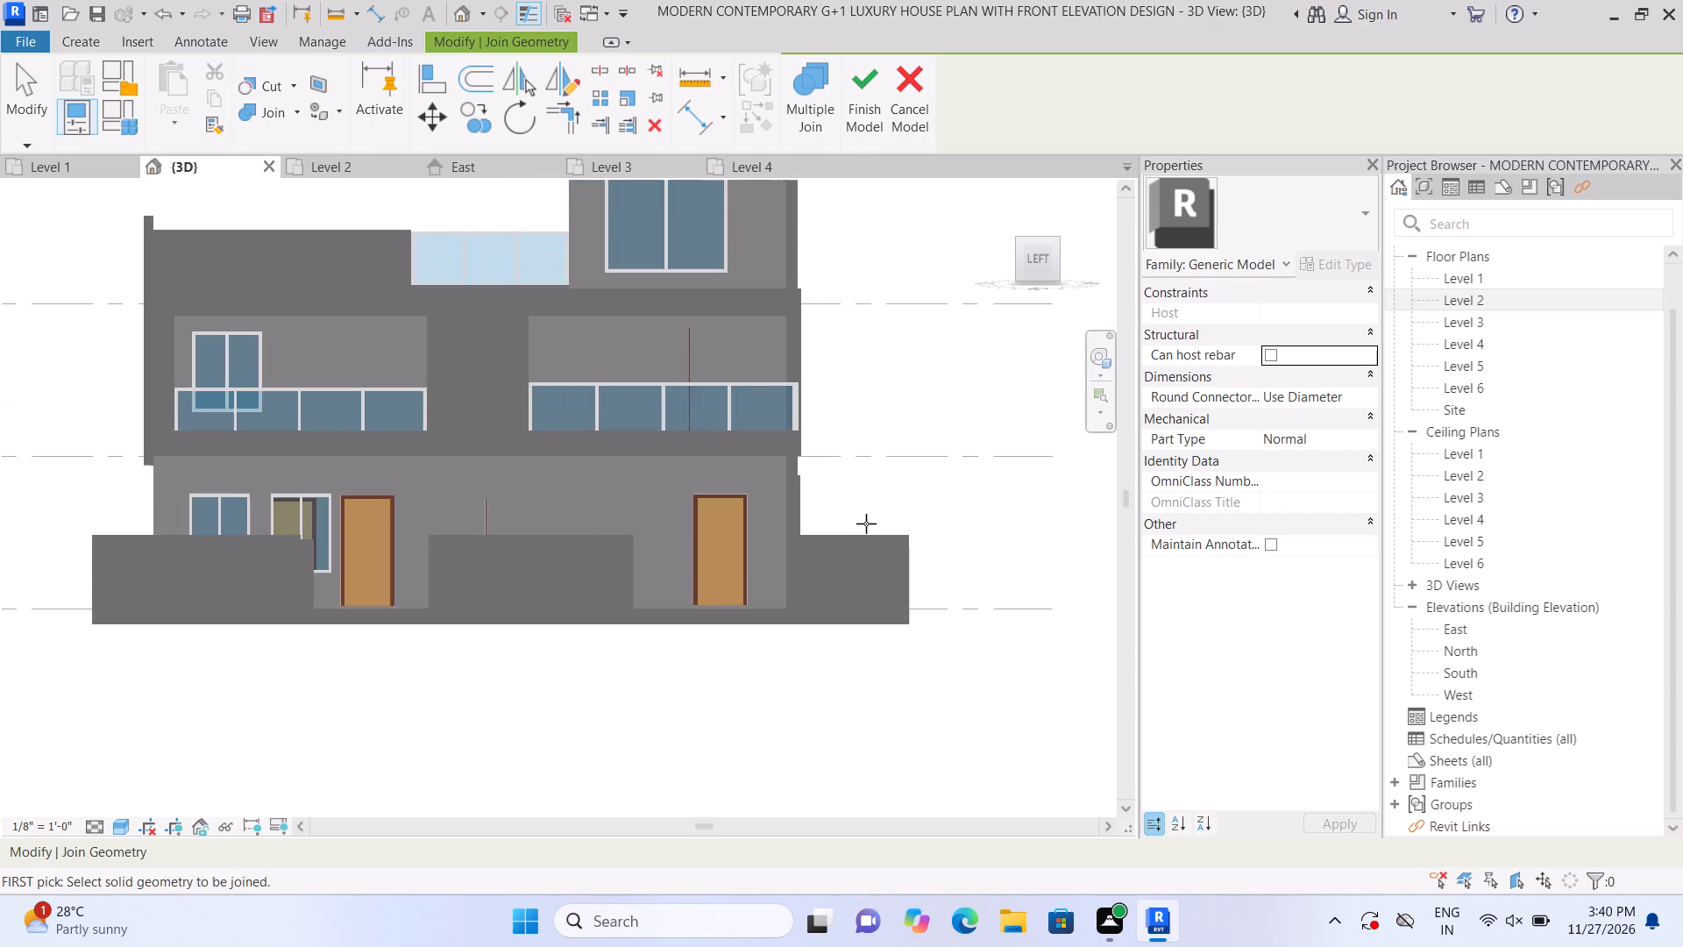
left_click(97, 37)
left_click(156, 91)
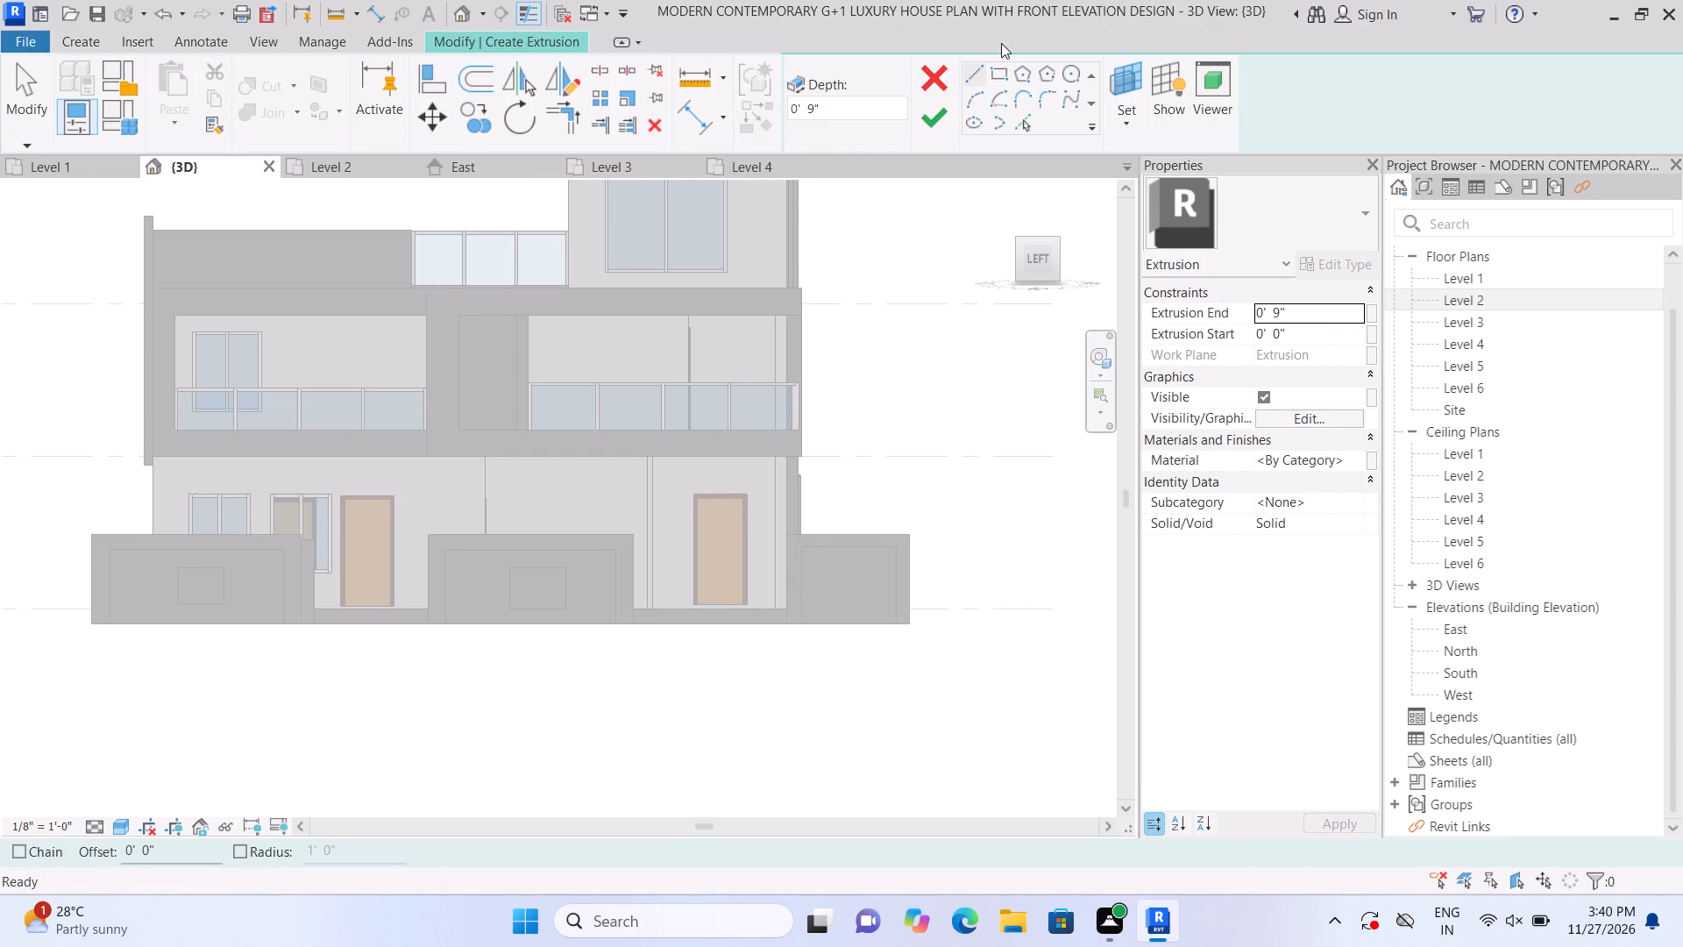
left_click(1128, 123)
left_click(1152, 220)
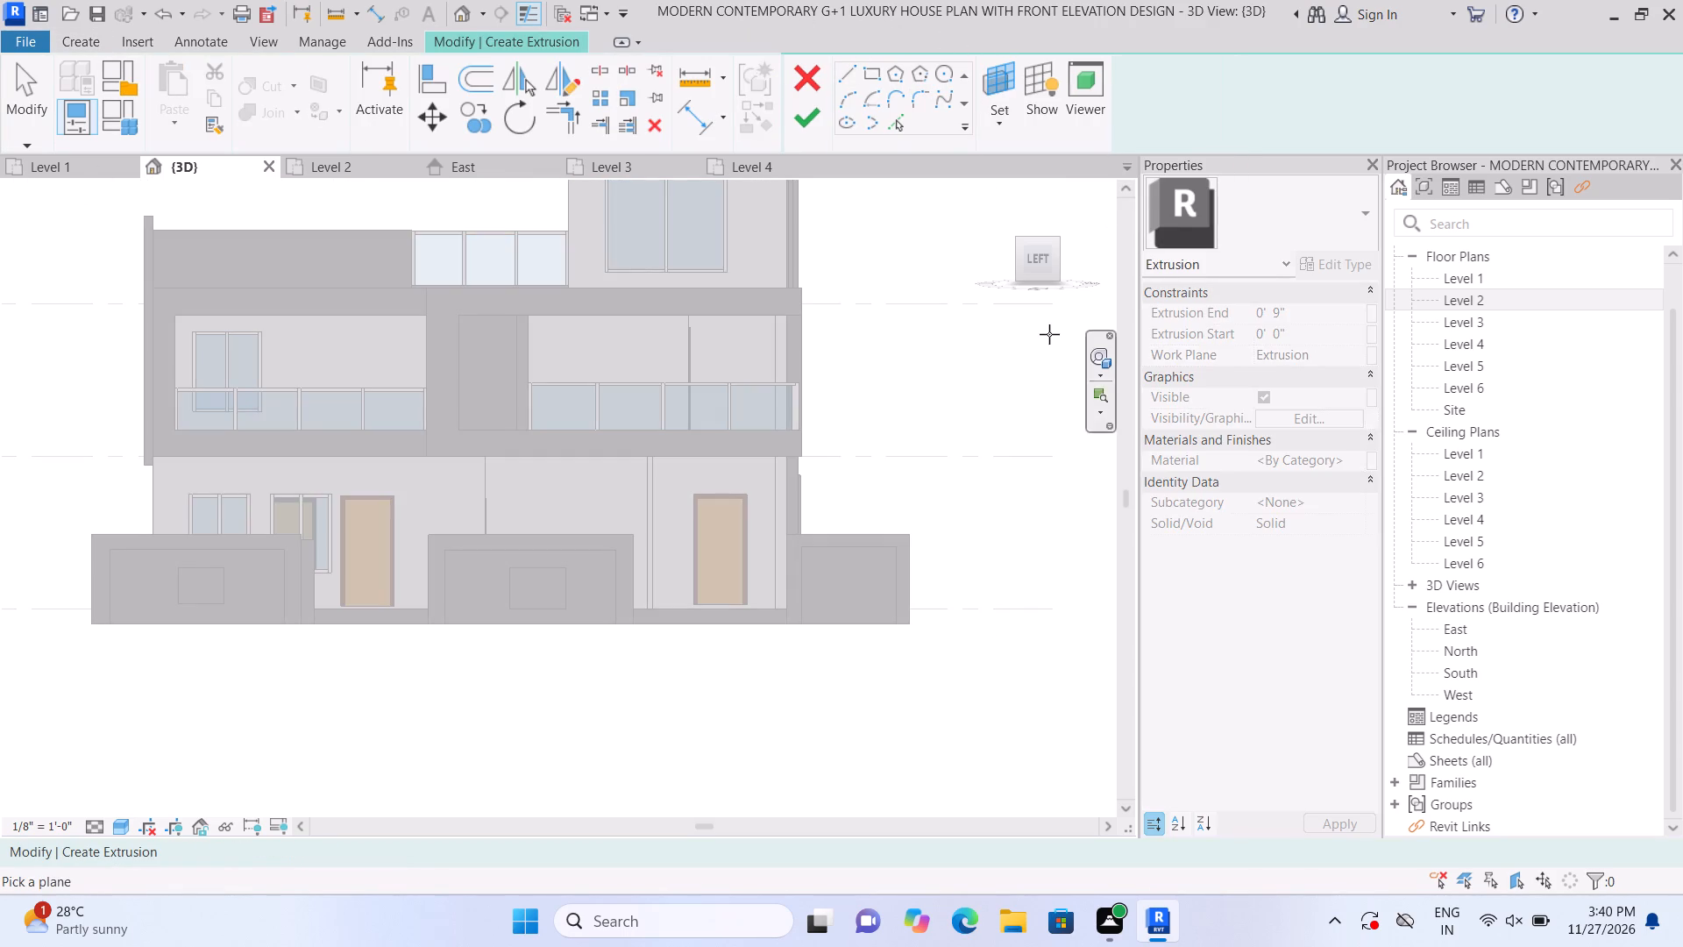
scroll(881, 593, "up", 4)
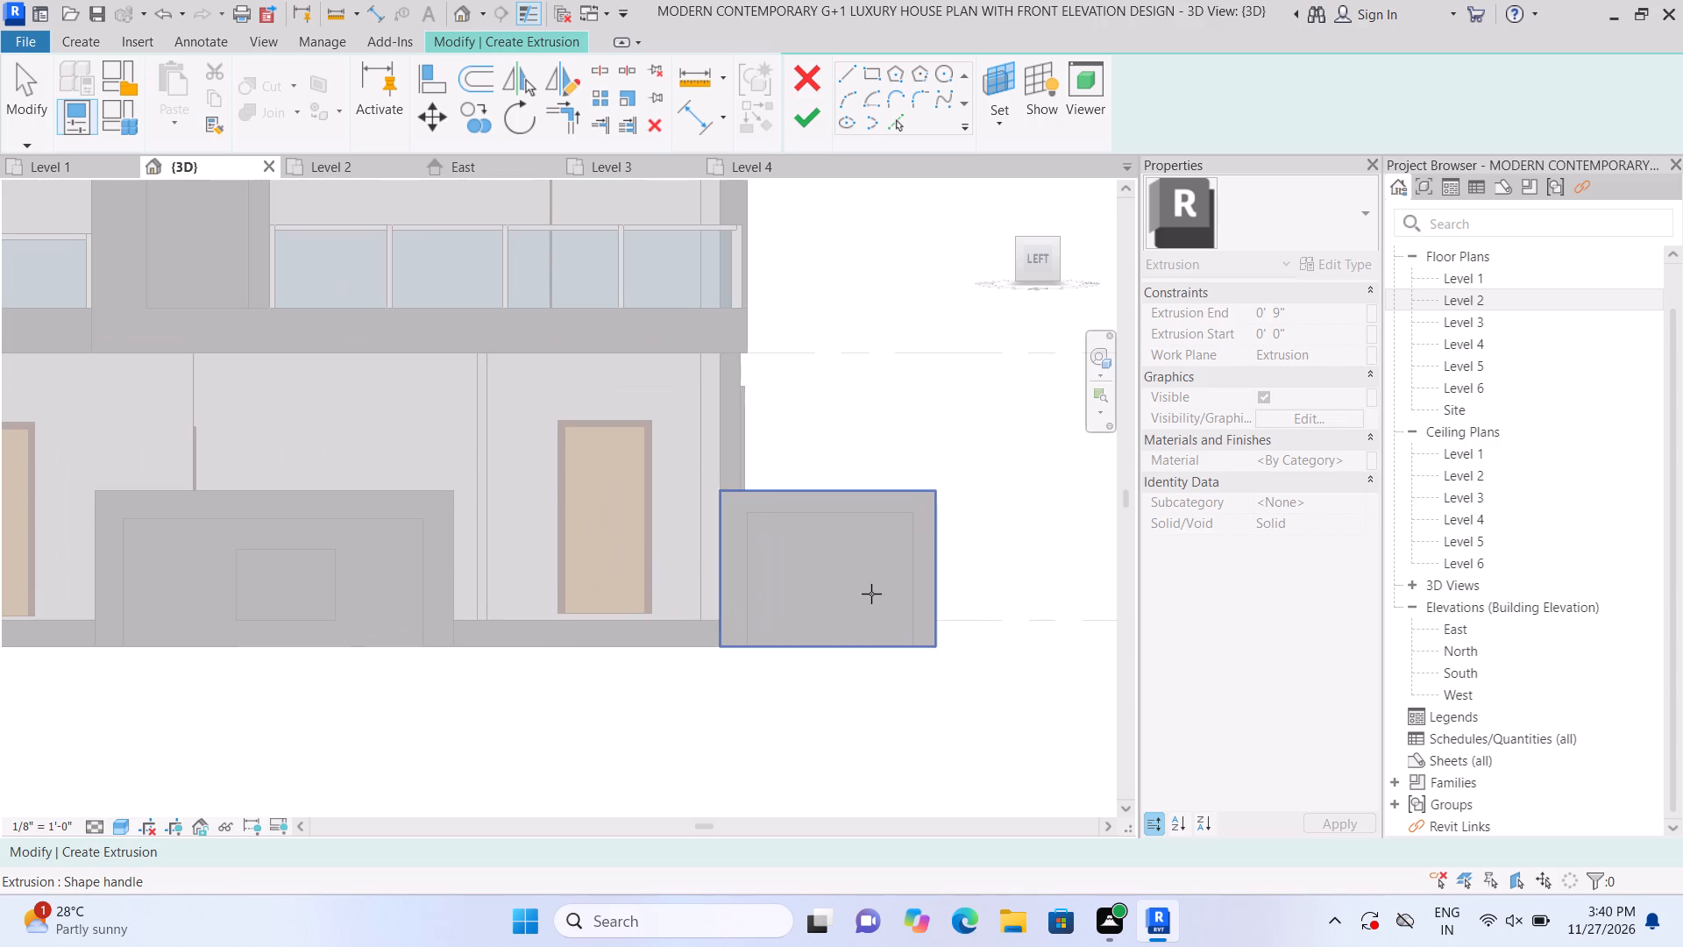
left_click(871, 594)
left_click(1005, 71)
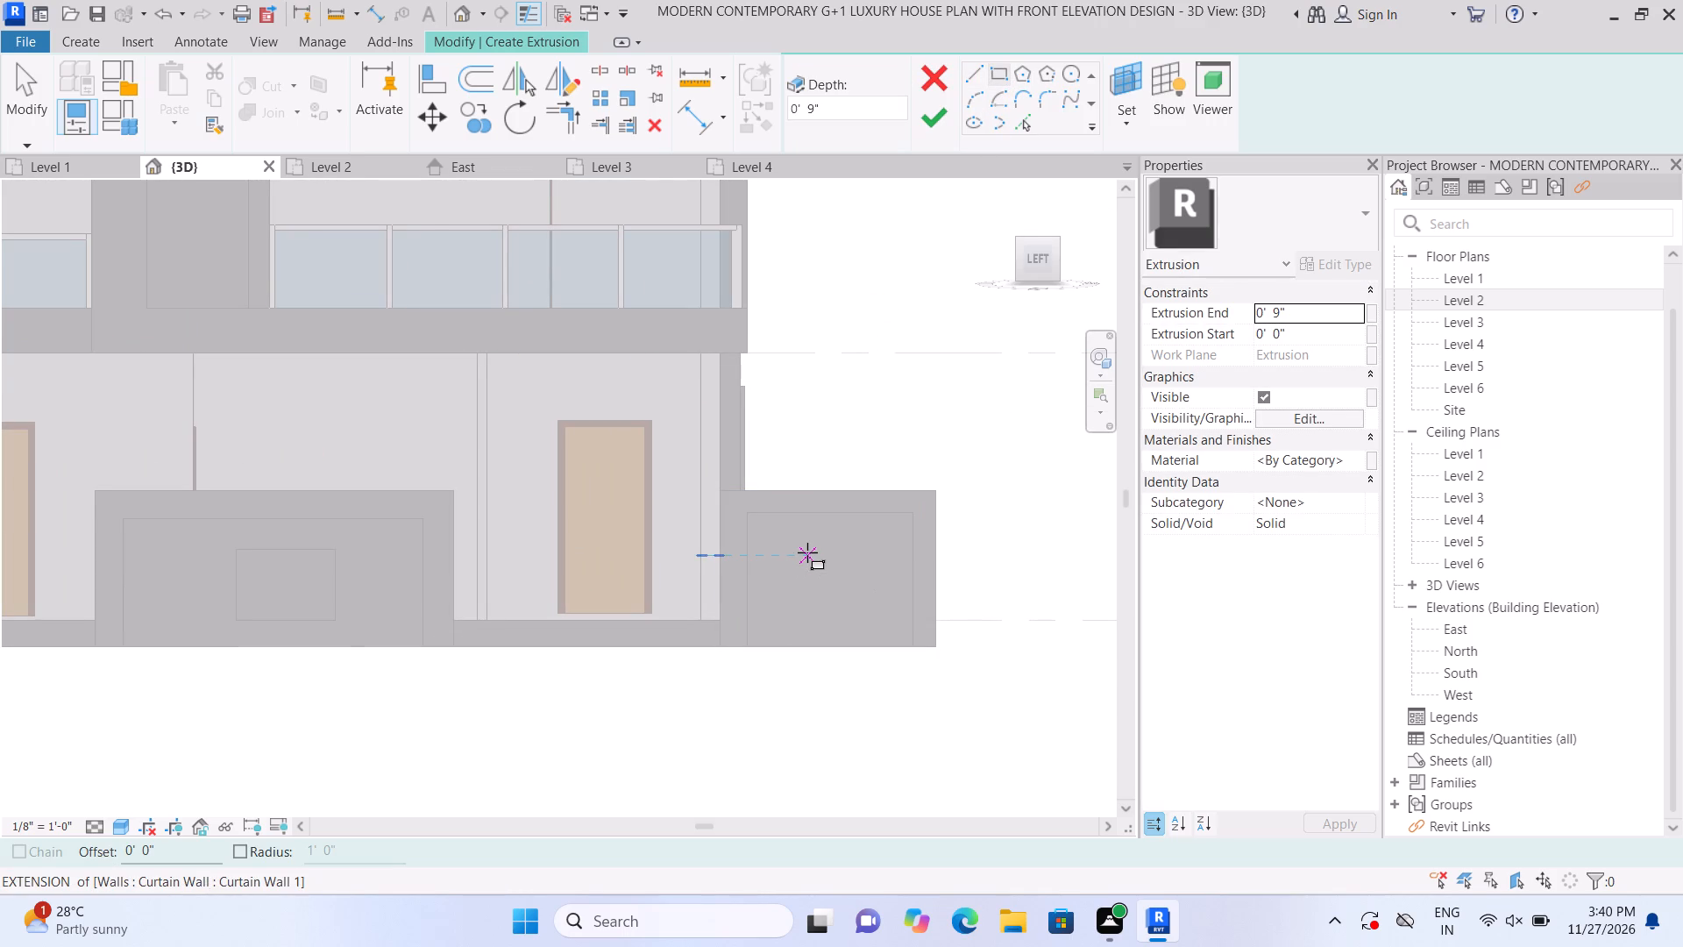
left_click(808, 553)
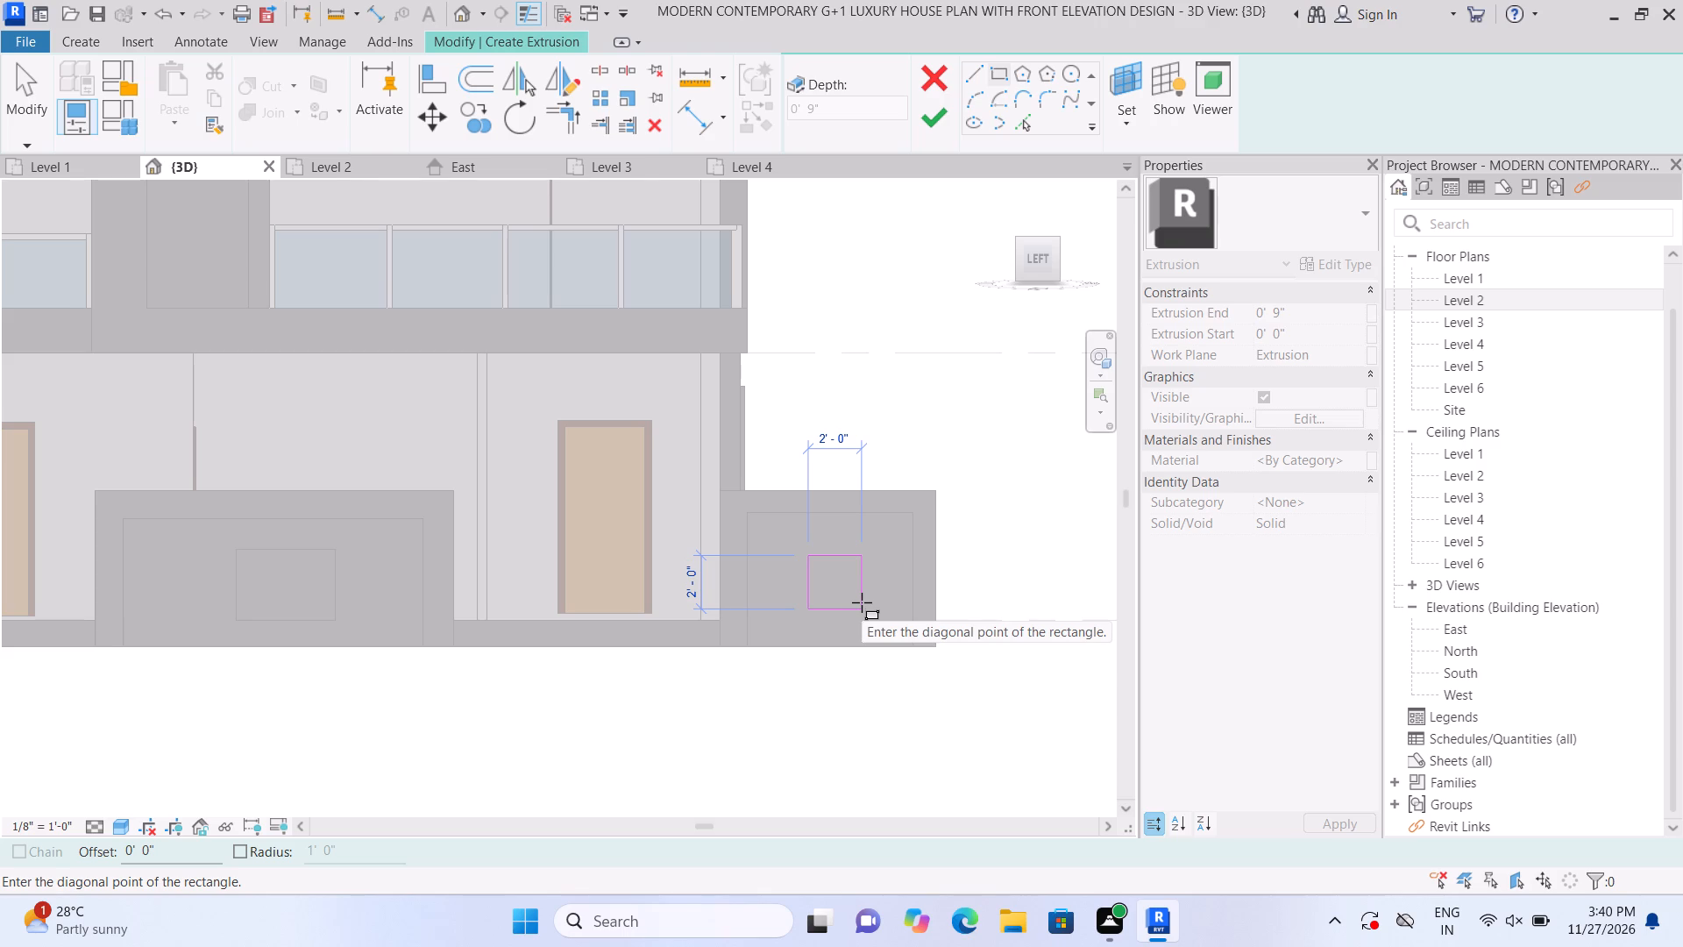
scroll(864, 602, "up", 4)
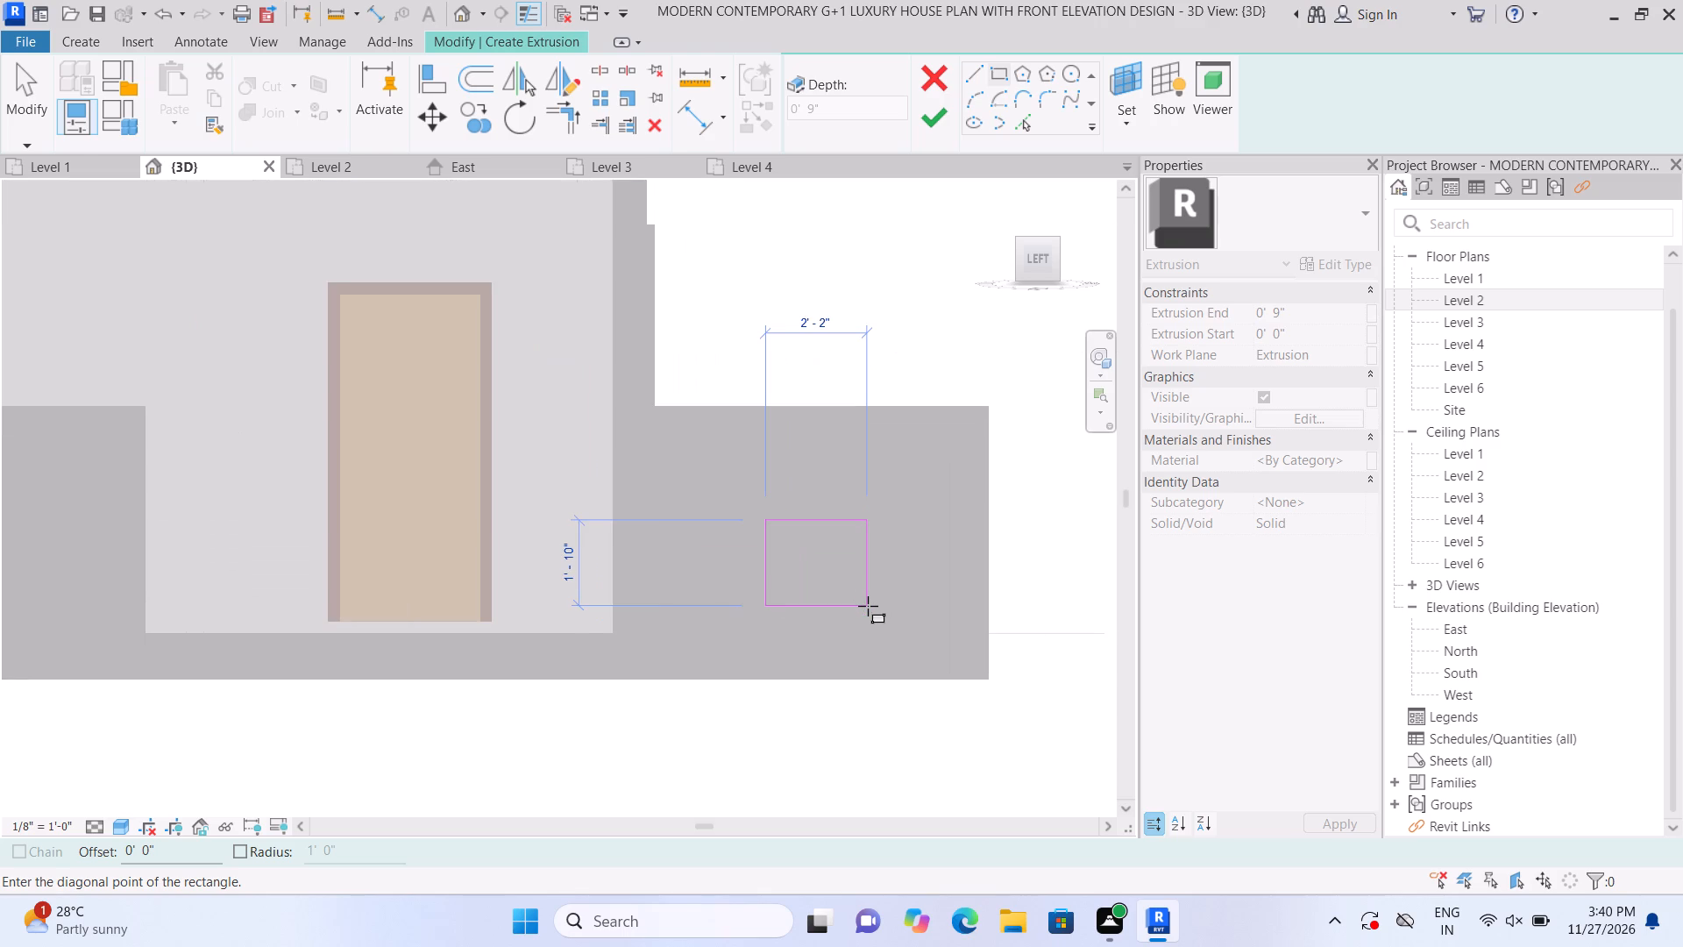
double_click(868, 606)
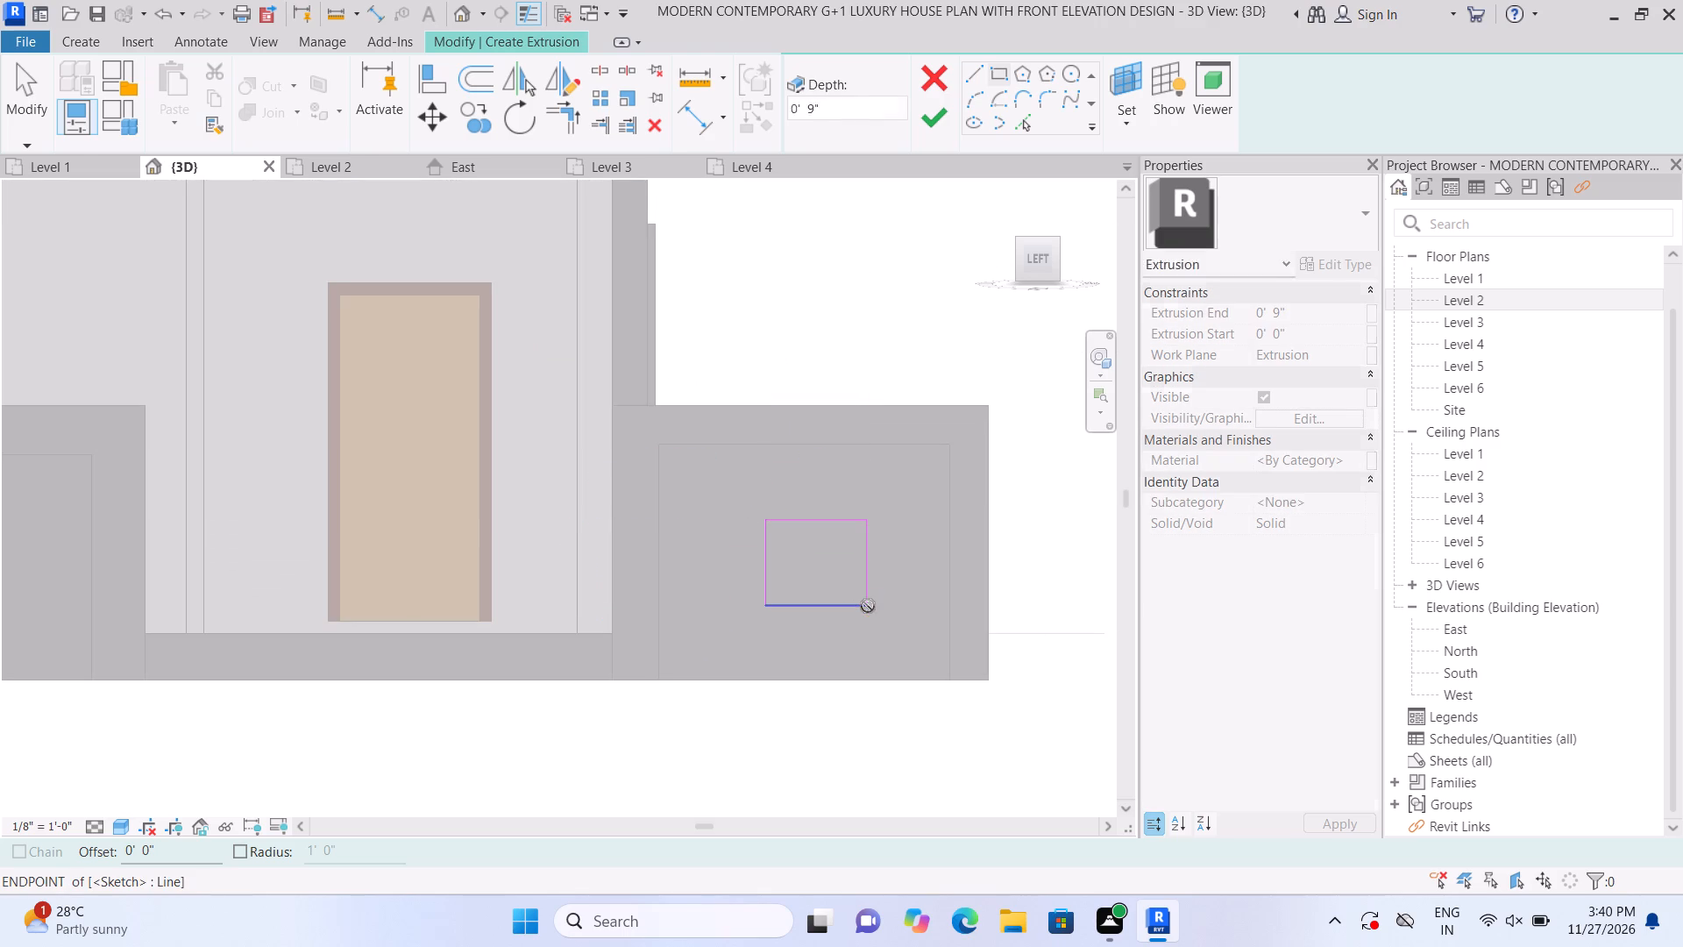
left_click(932, 115)
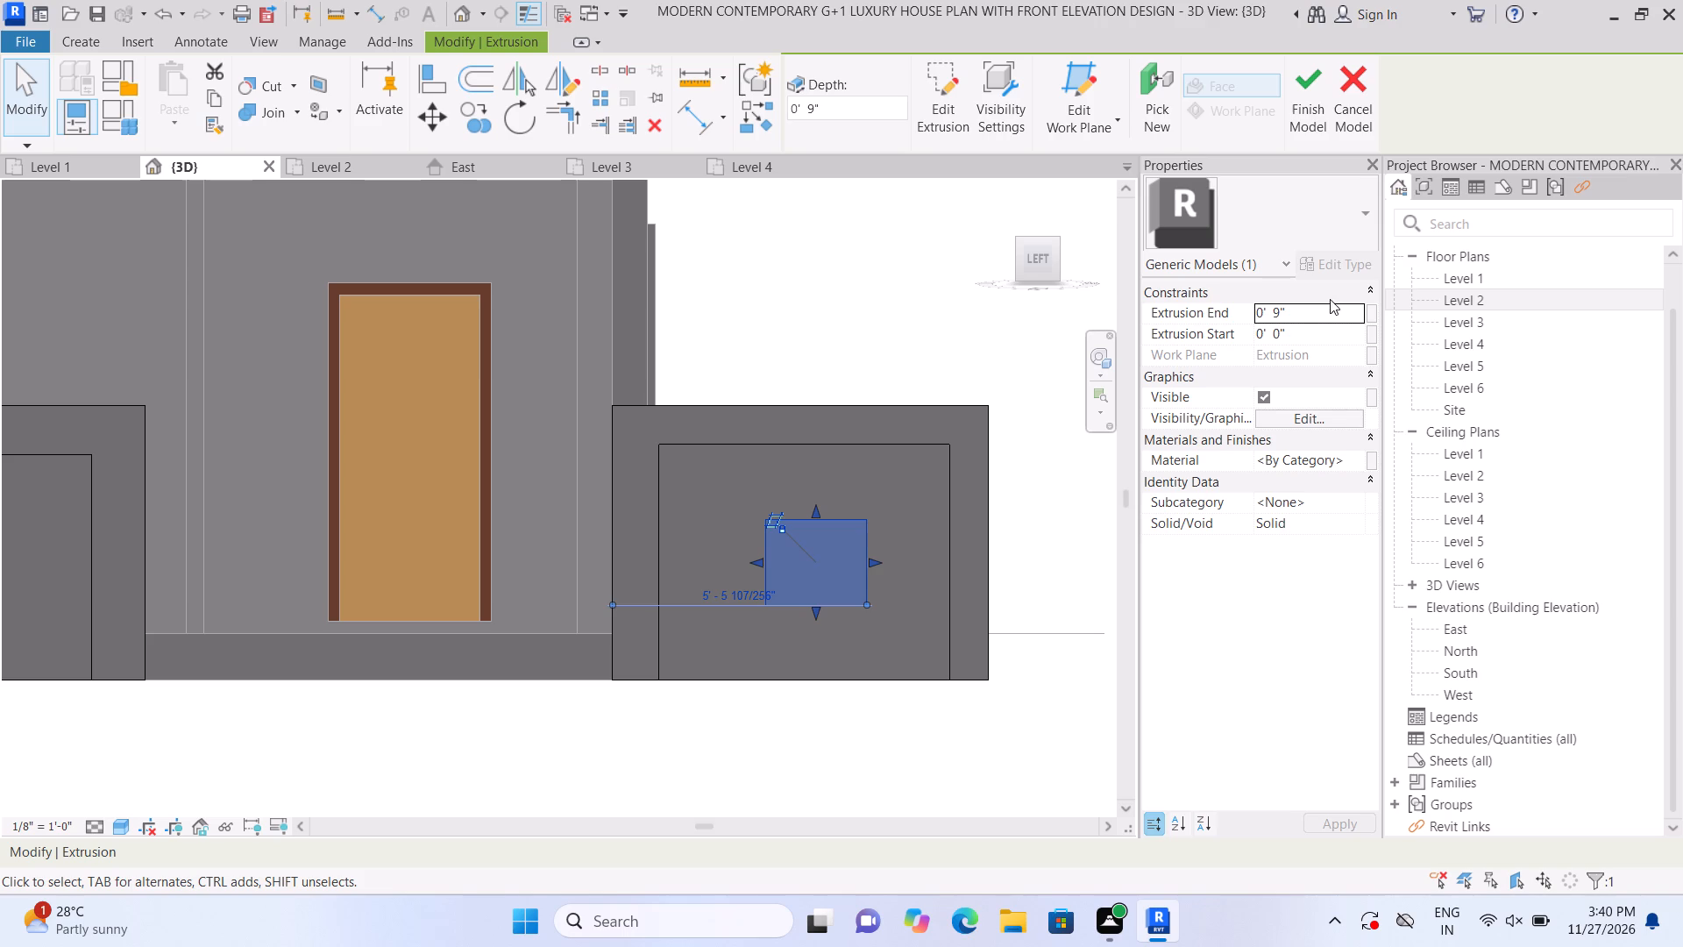
Set the central rectangle's extrusion end to 5".
left_click(1311, 315)
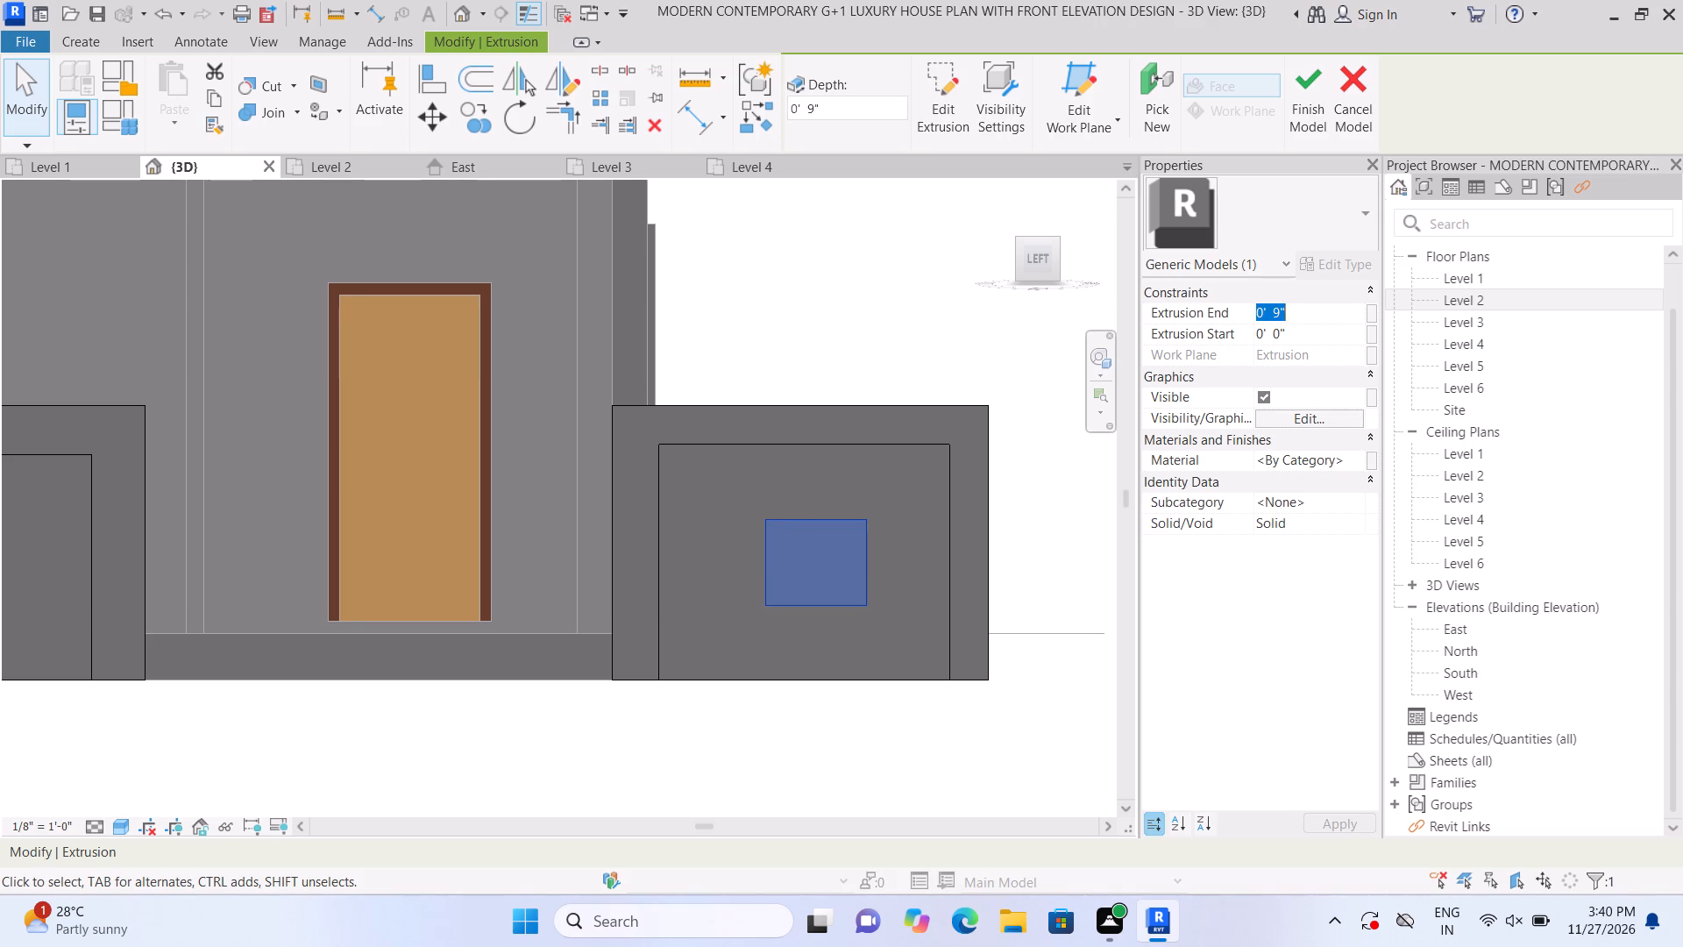
key("BackSpace")
type("5\"")
key("Return")
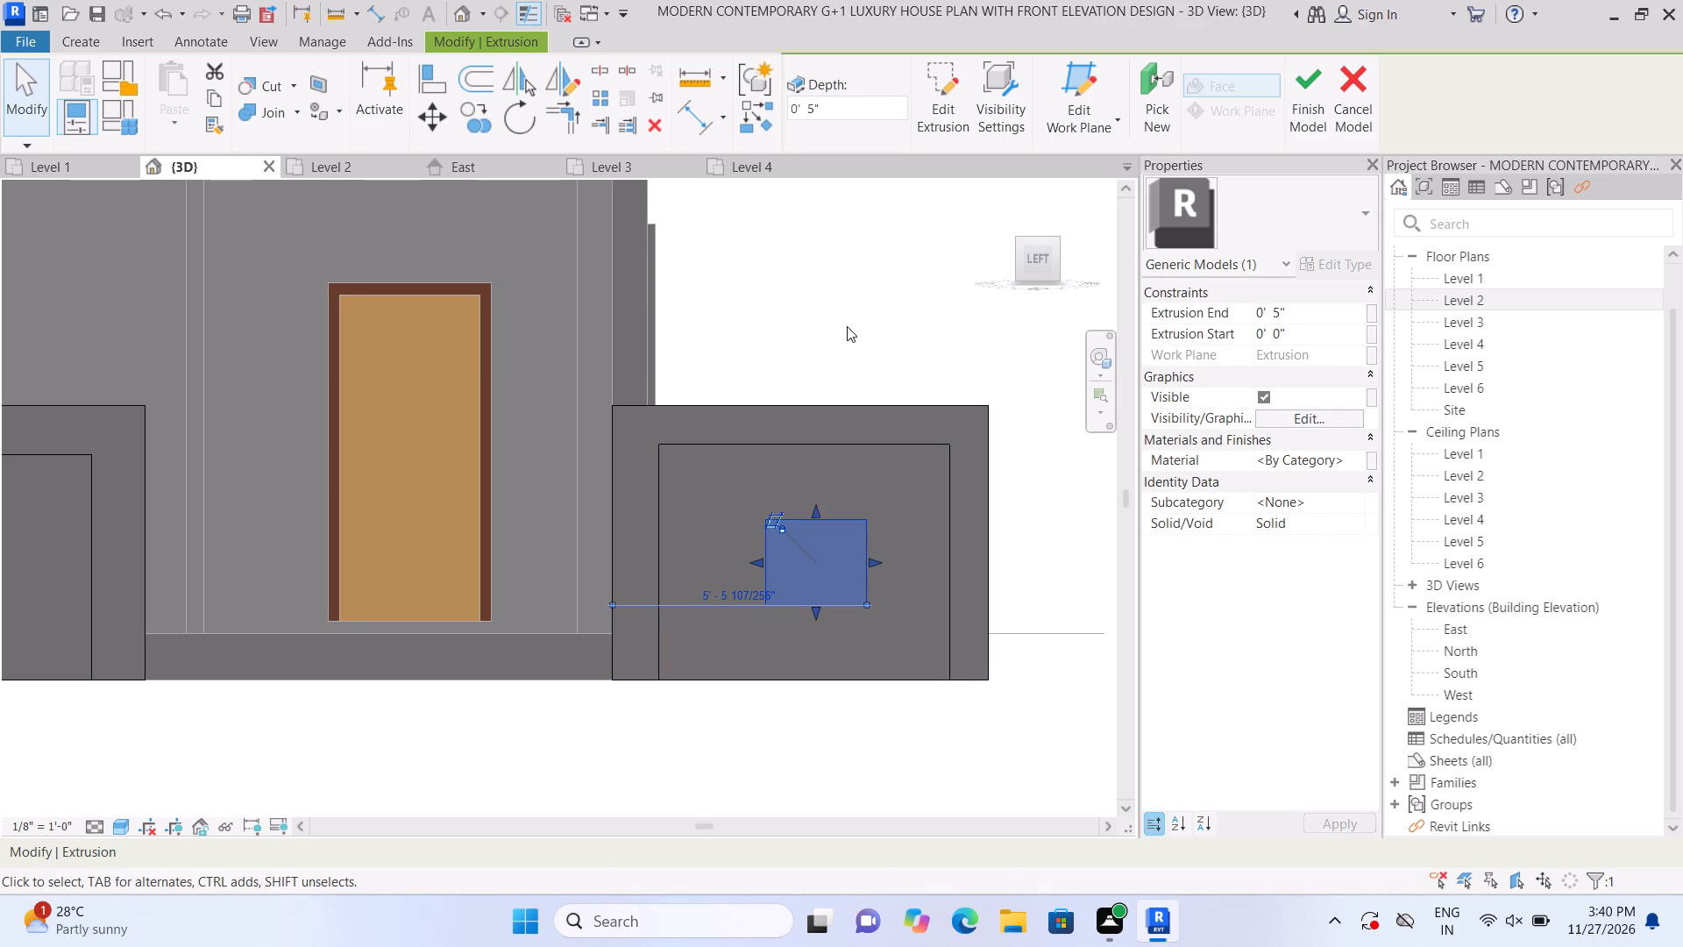
left_click(847, 326)
Examine the three framed boundary wall blocks against the whole front elevation.
scroll(863, 350, "down", 6)
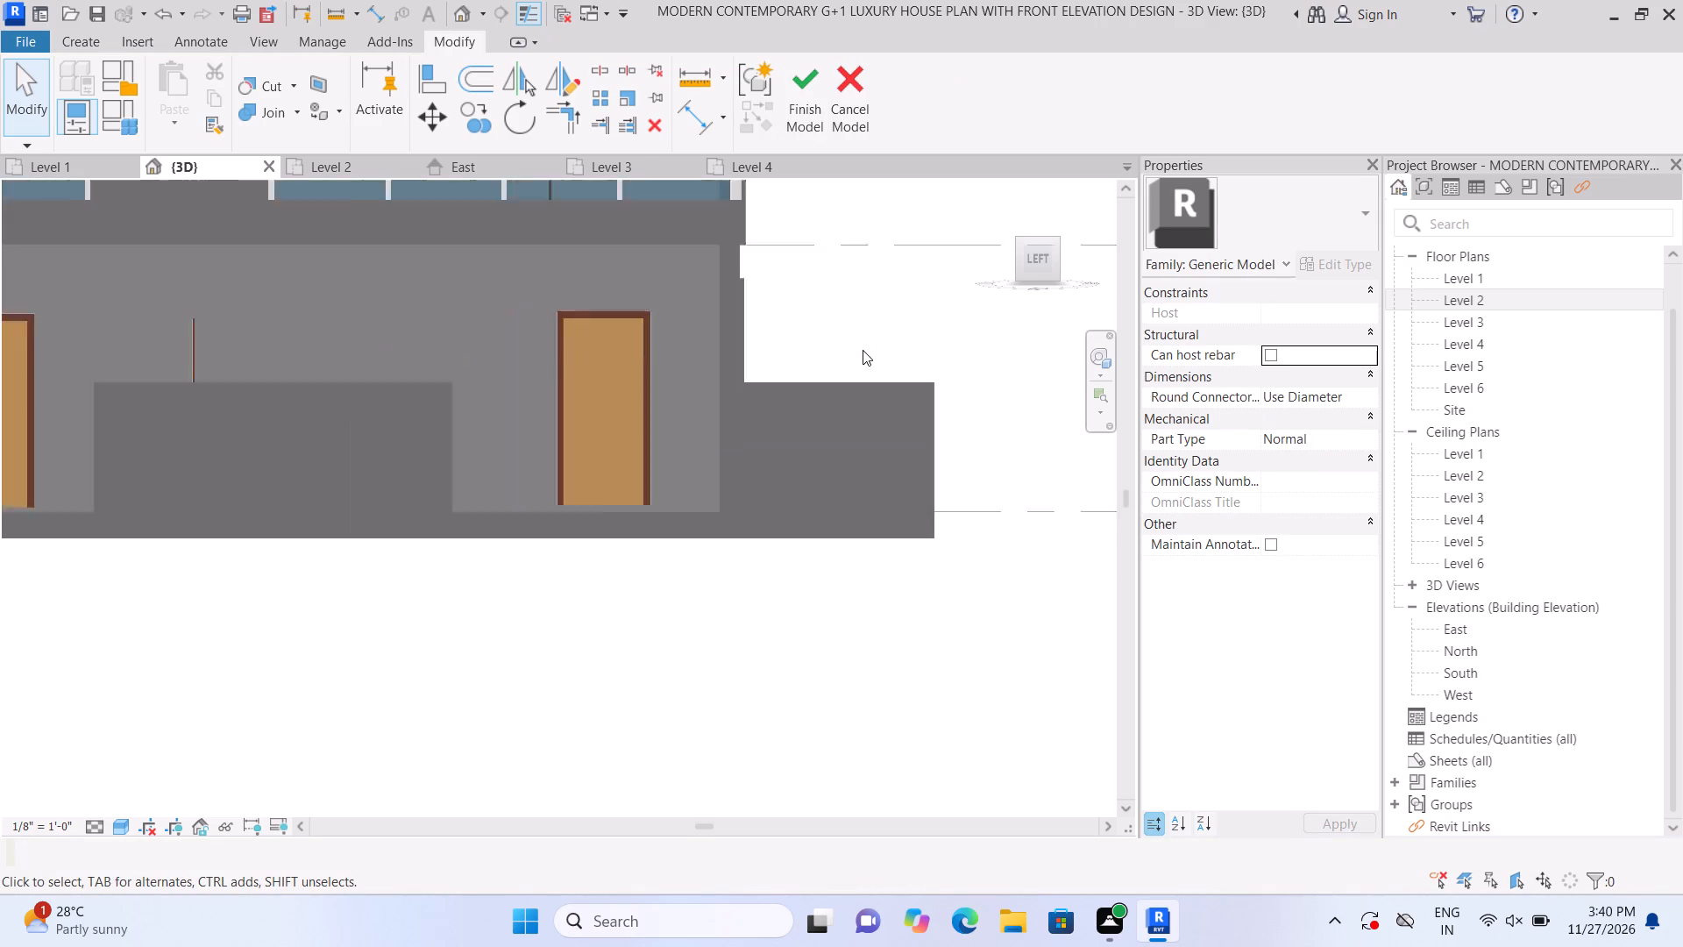
scroll(863, 350, "down", 10)
scroll(910, 231, "up", 2)
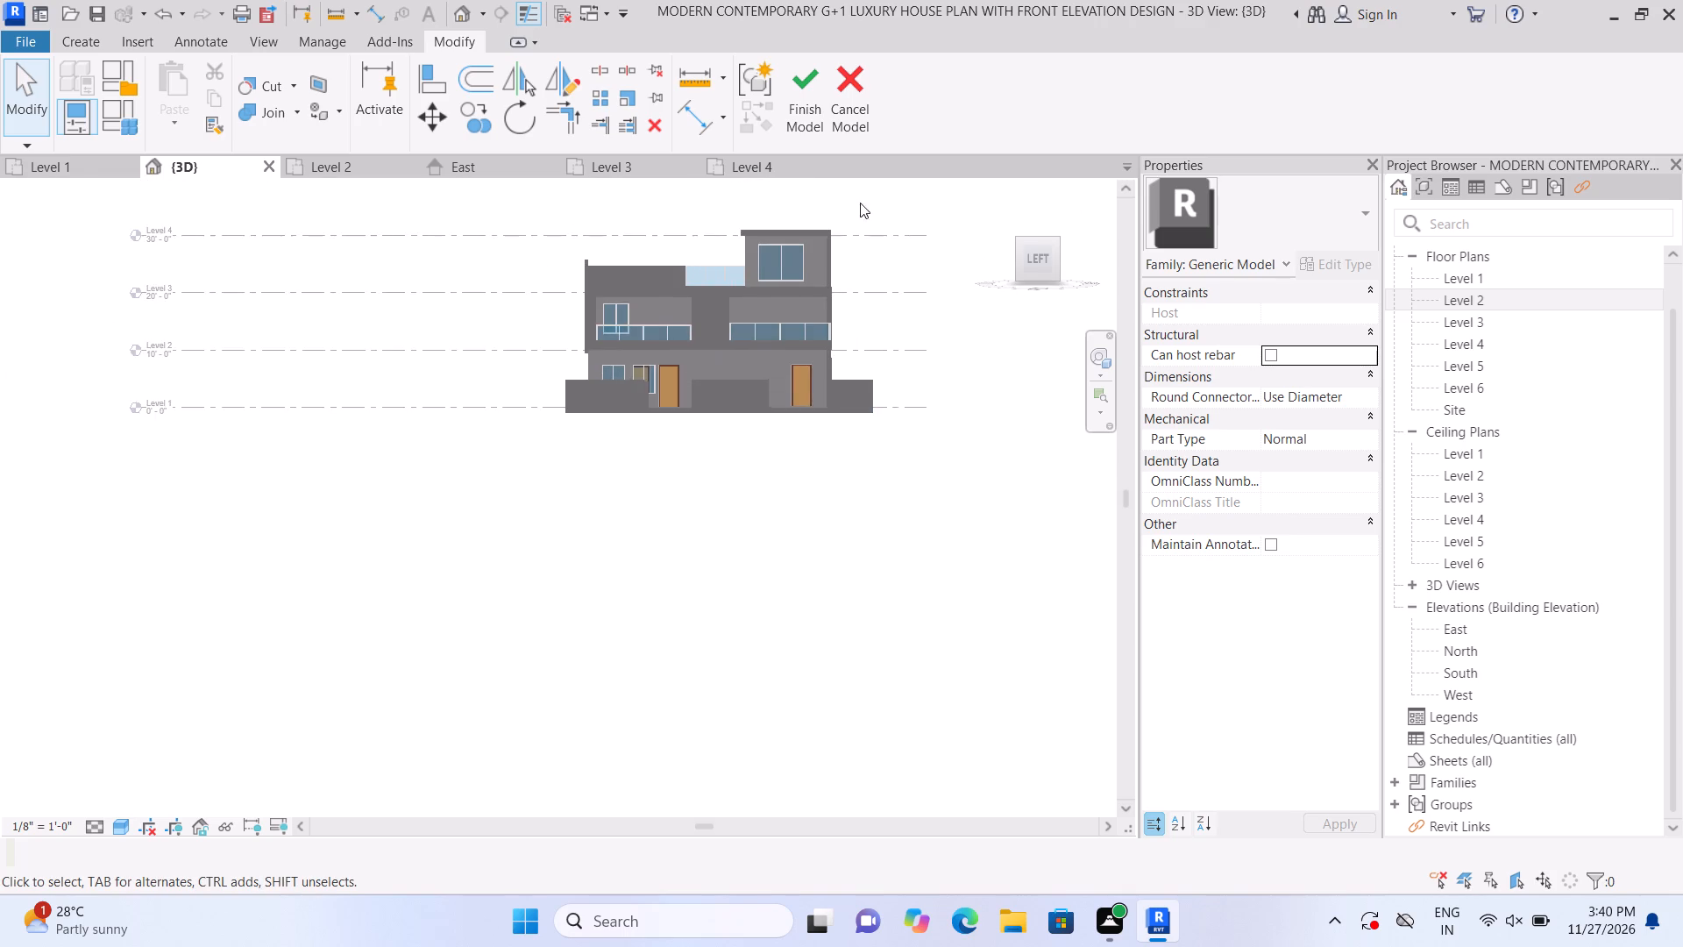
scroll(860, 203, "up", 6)
middle_click_drag(844, 260, 852, 313)
middle_click(897, 271)
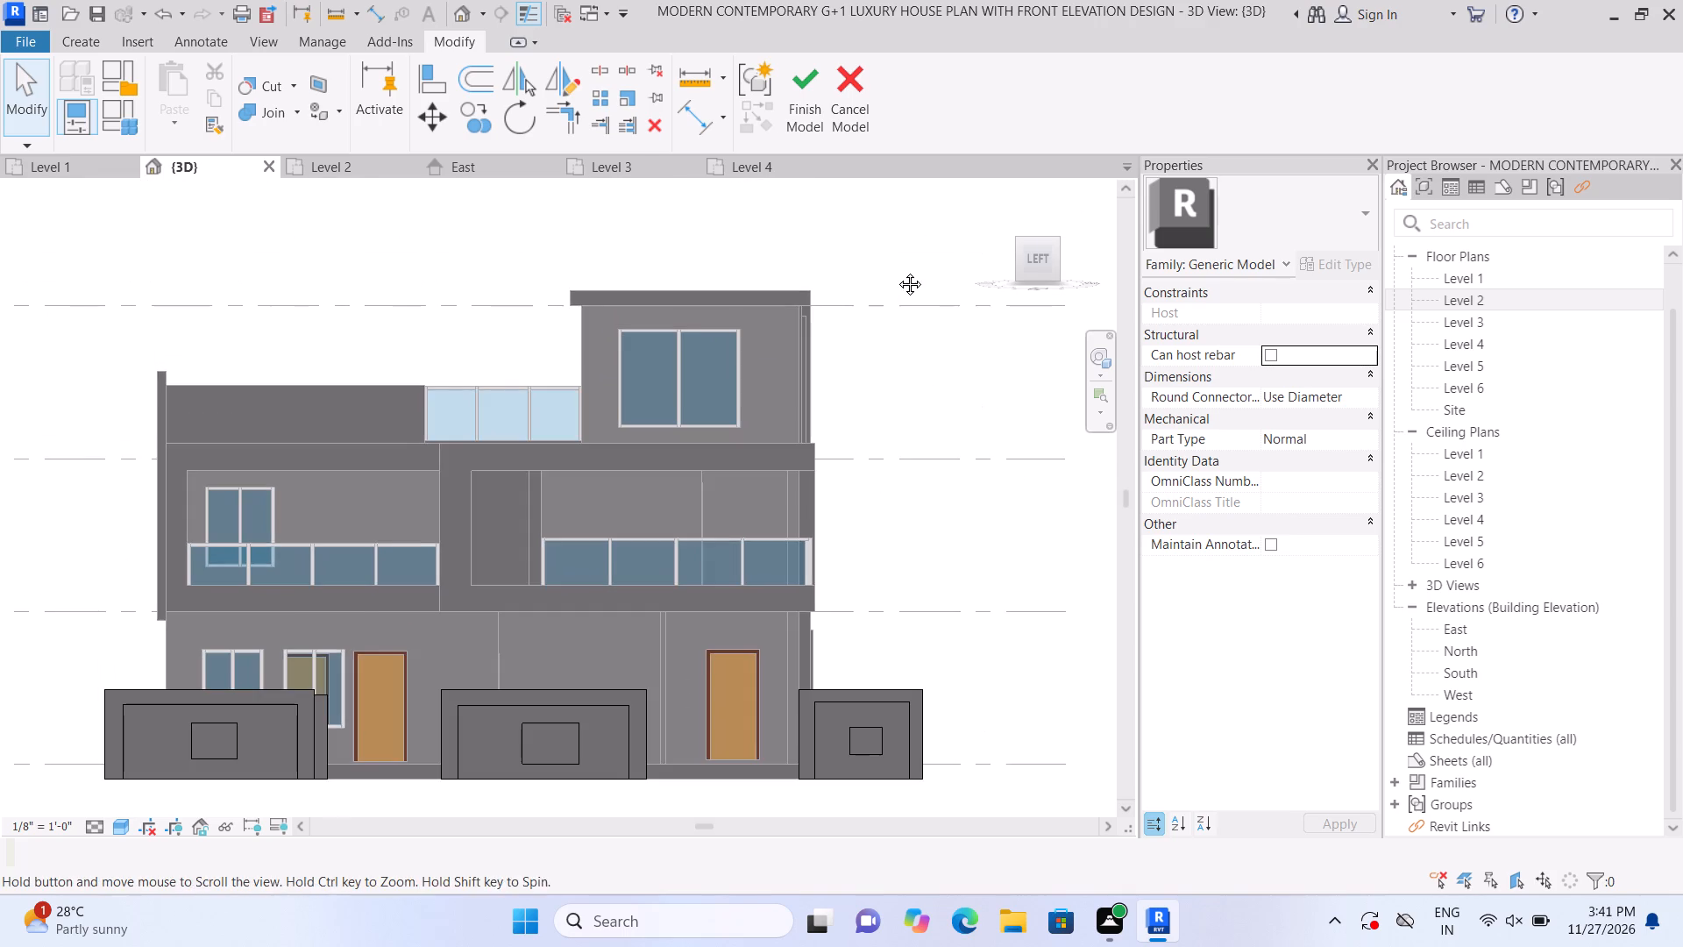
scroll(897, 271, "down", 1)
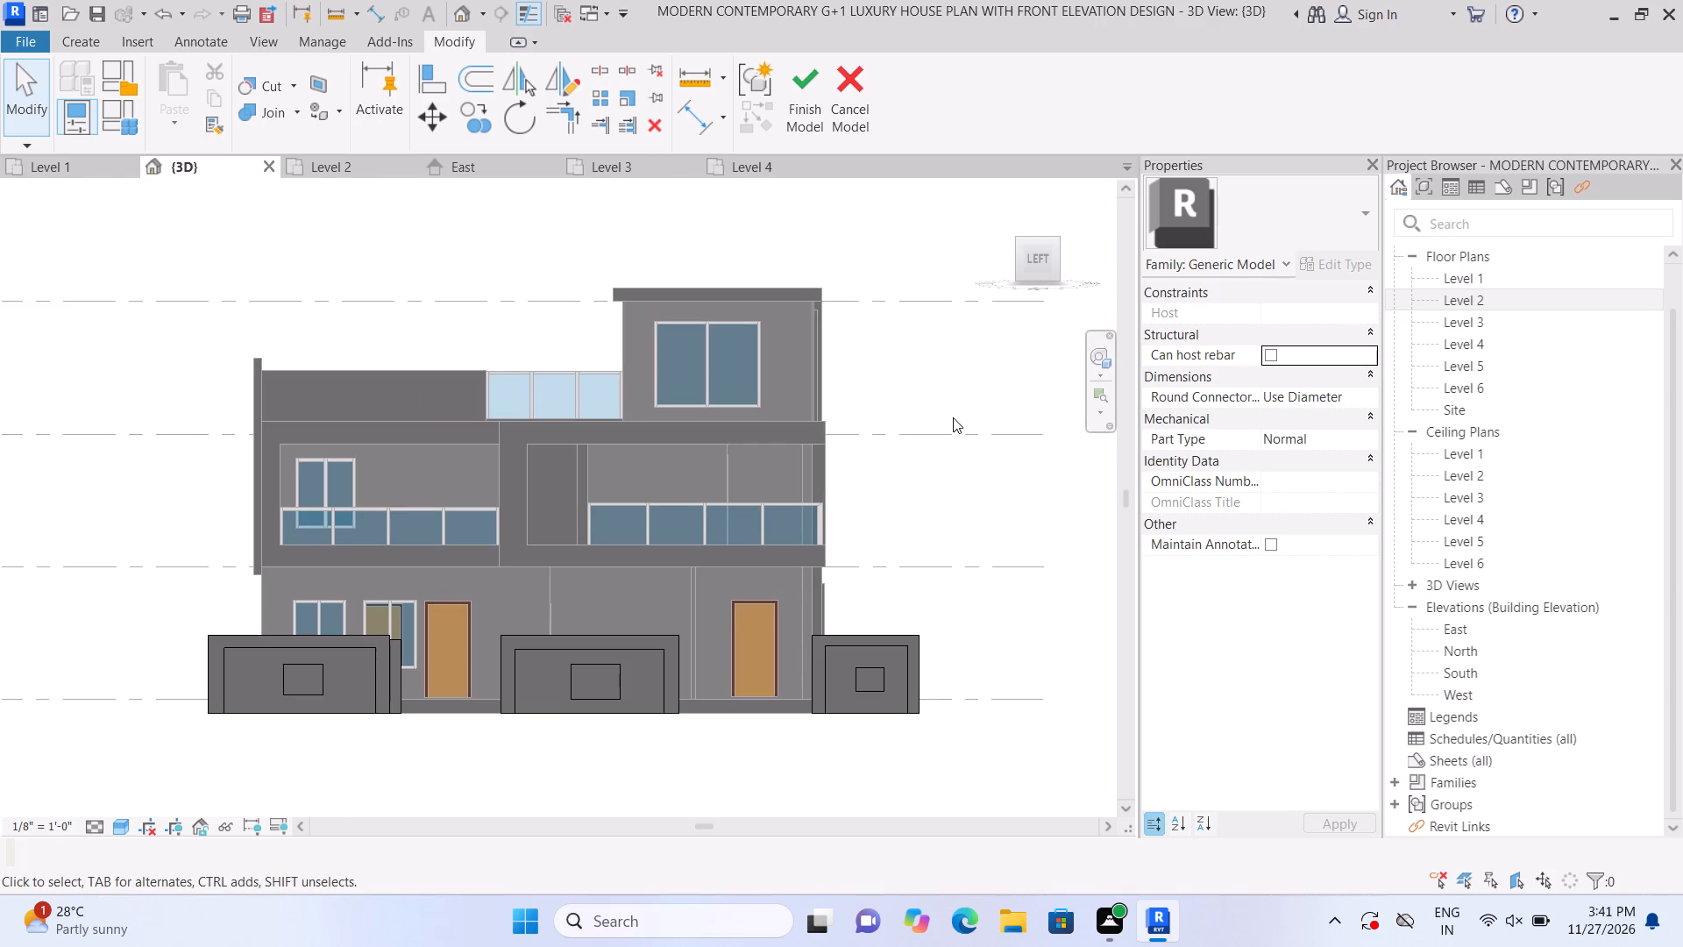
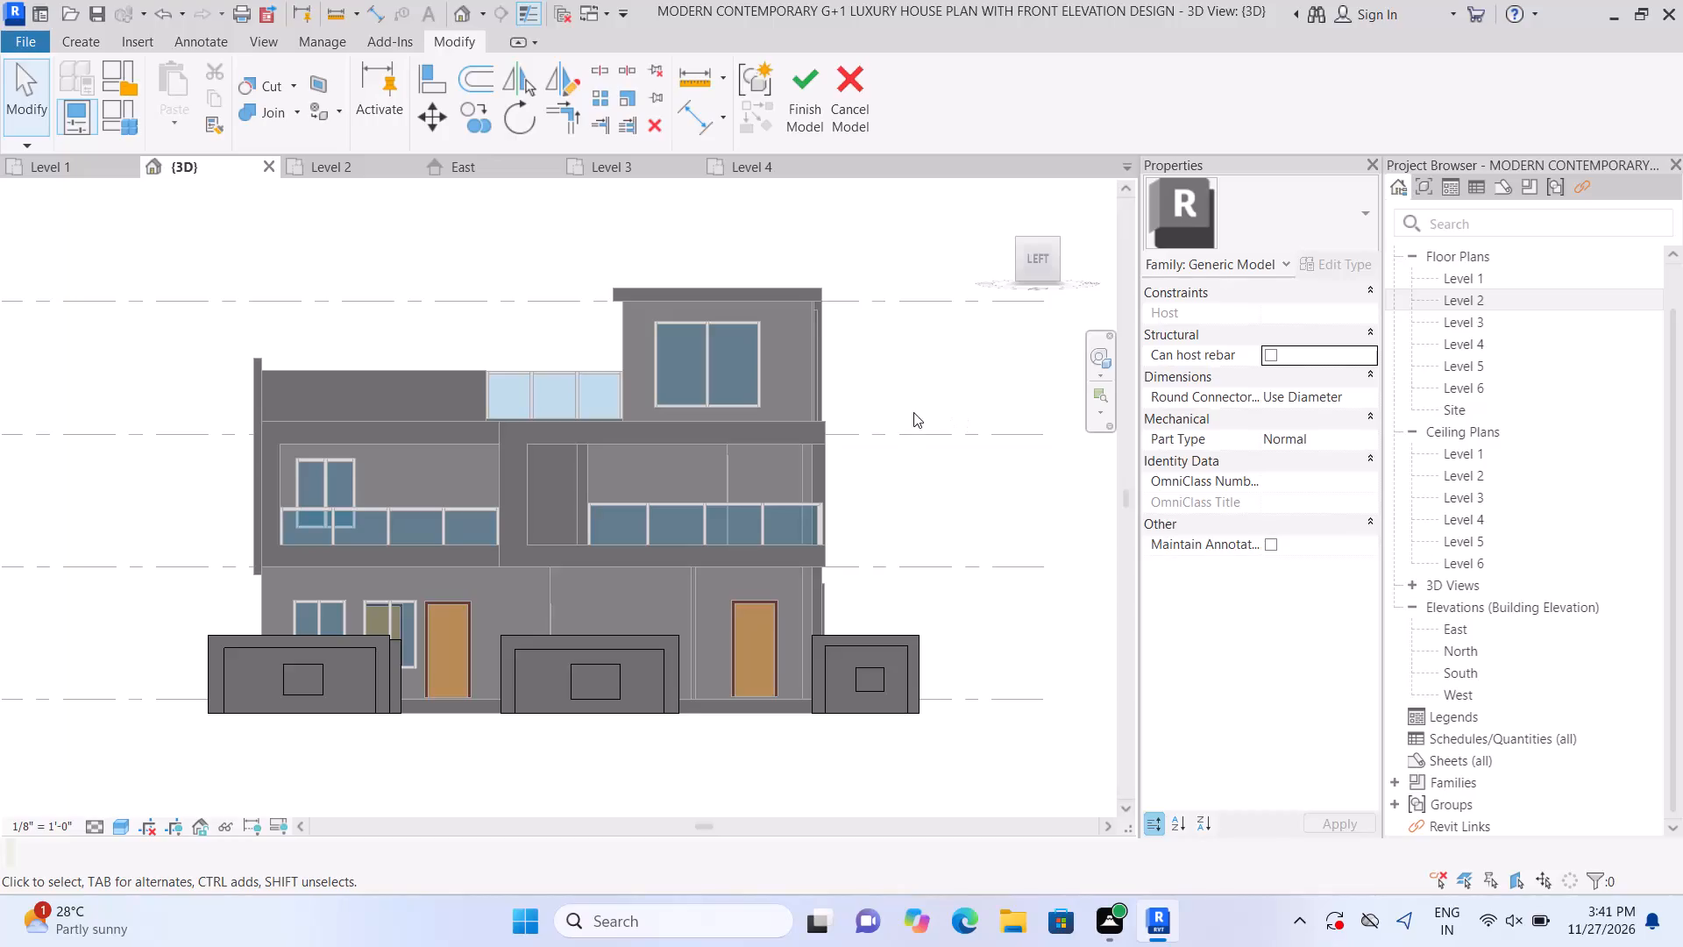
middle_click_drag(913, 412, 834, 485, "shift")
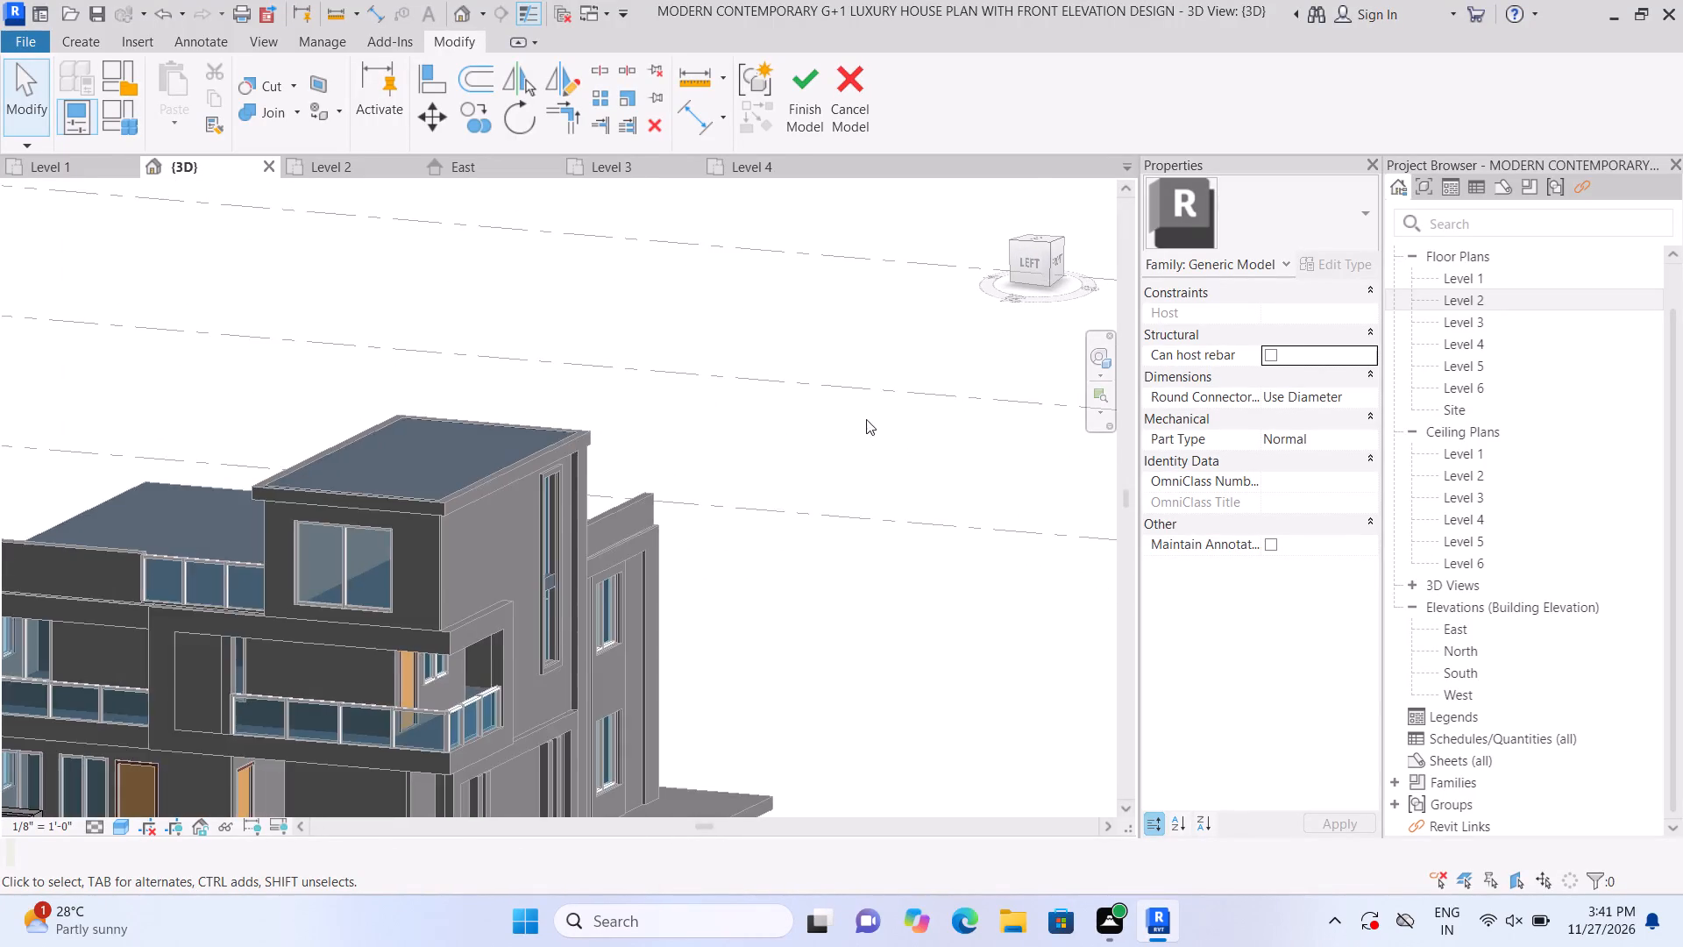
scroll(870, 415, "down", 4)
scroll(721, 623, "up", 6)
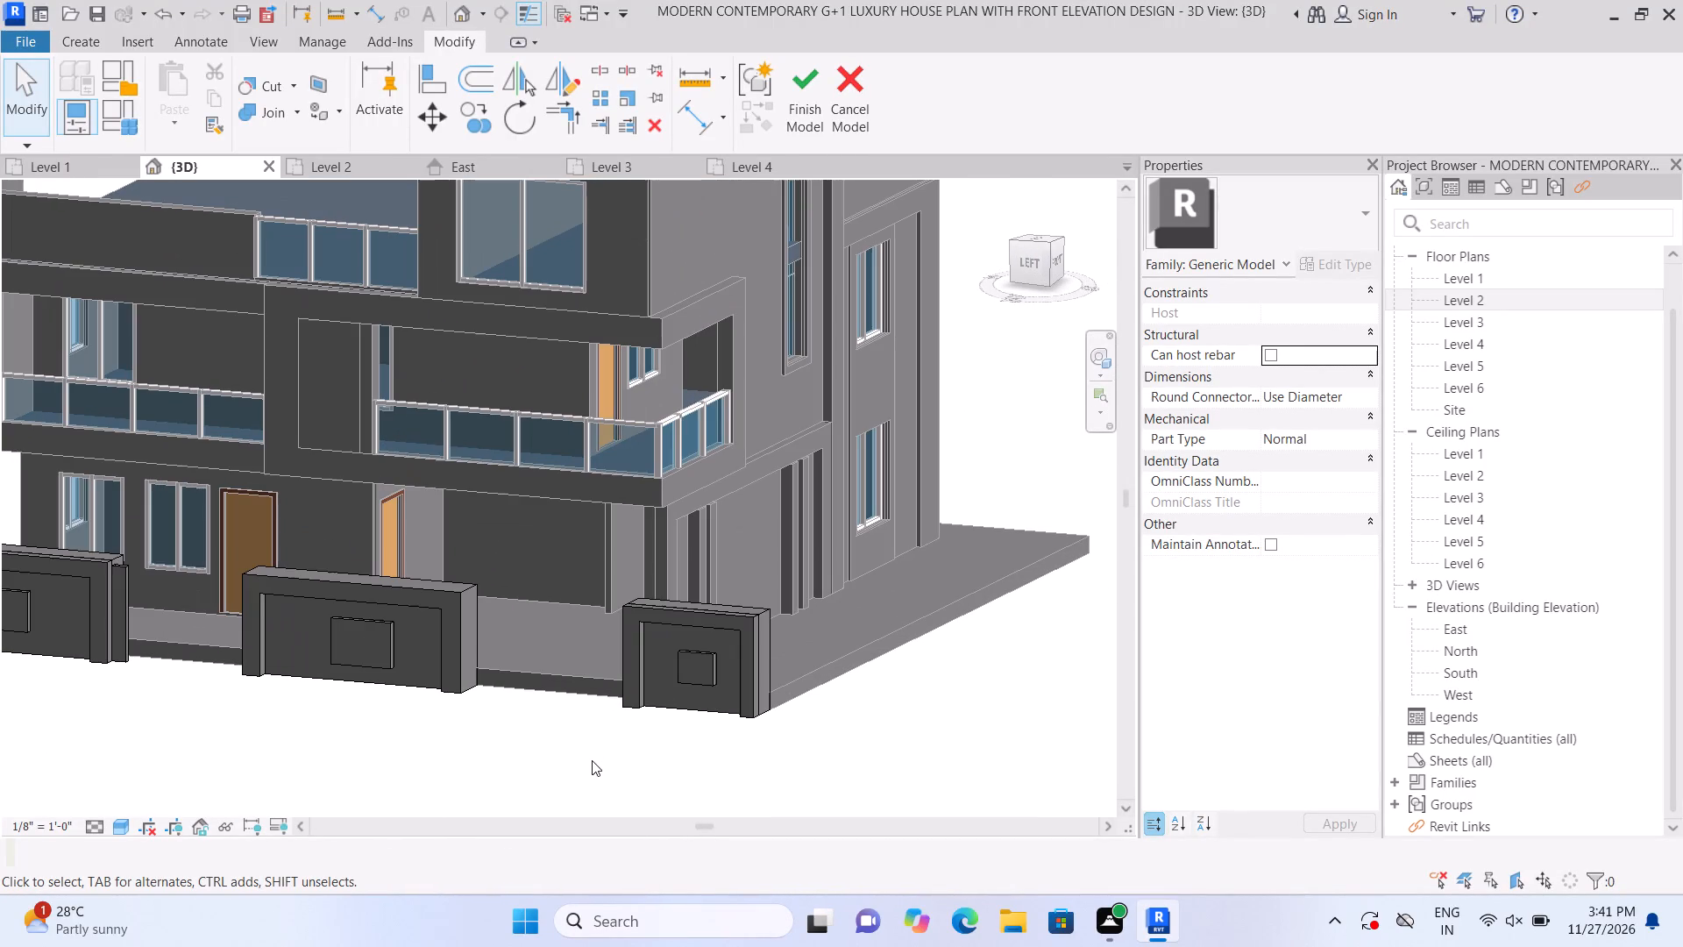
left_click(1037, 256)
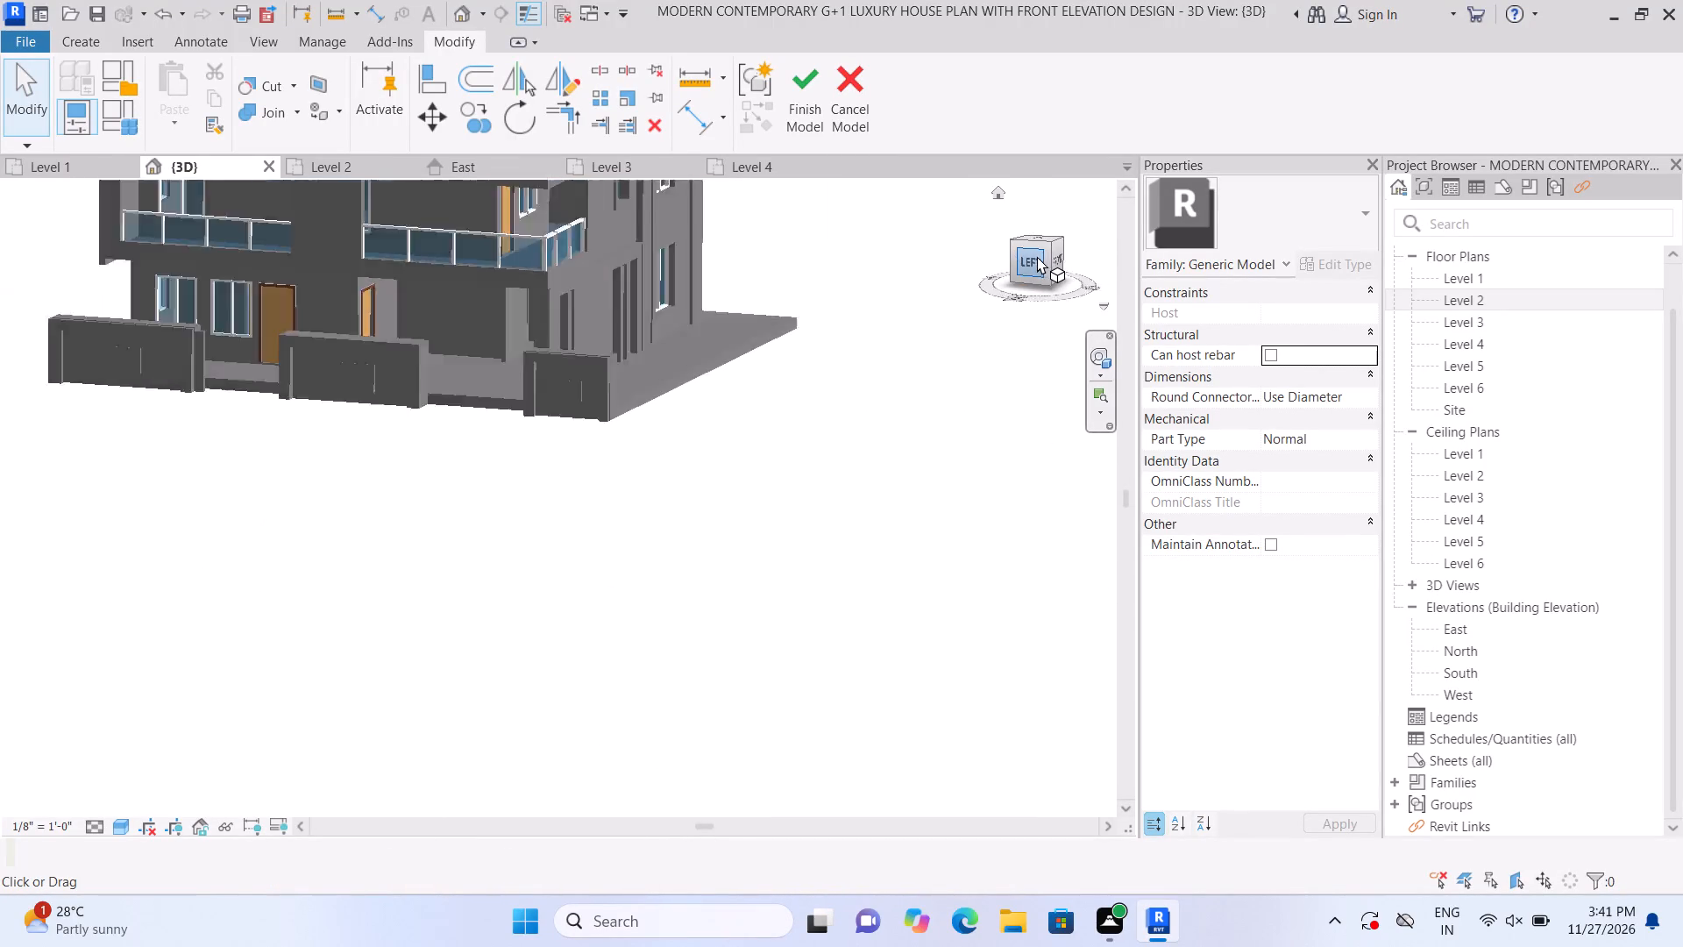
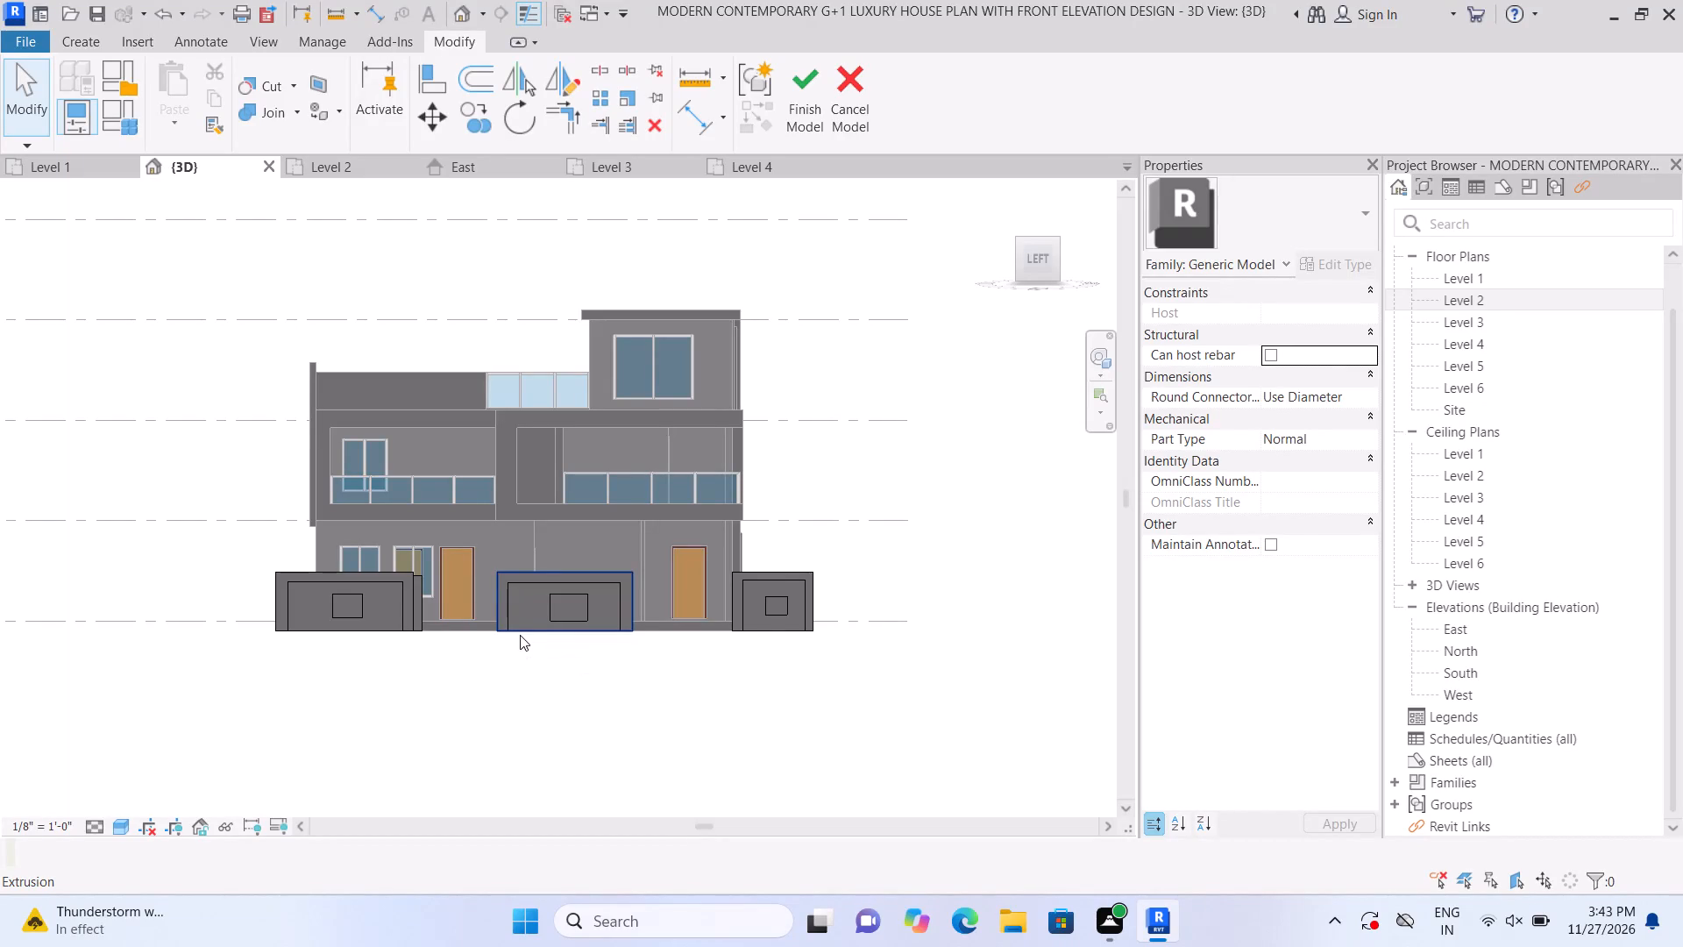
Examine the boundary wall blocks and the house from the front, the side and the rear.
scroll(533, 654, "down", 1)
middle_click_drag(376, 721, 397, 740, "shift")
middle_click_drag(331, 763, 395, 791, "shift")
middle_click(395, 791, "shift")
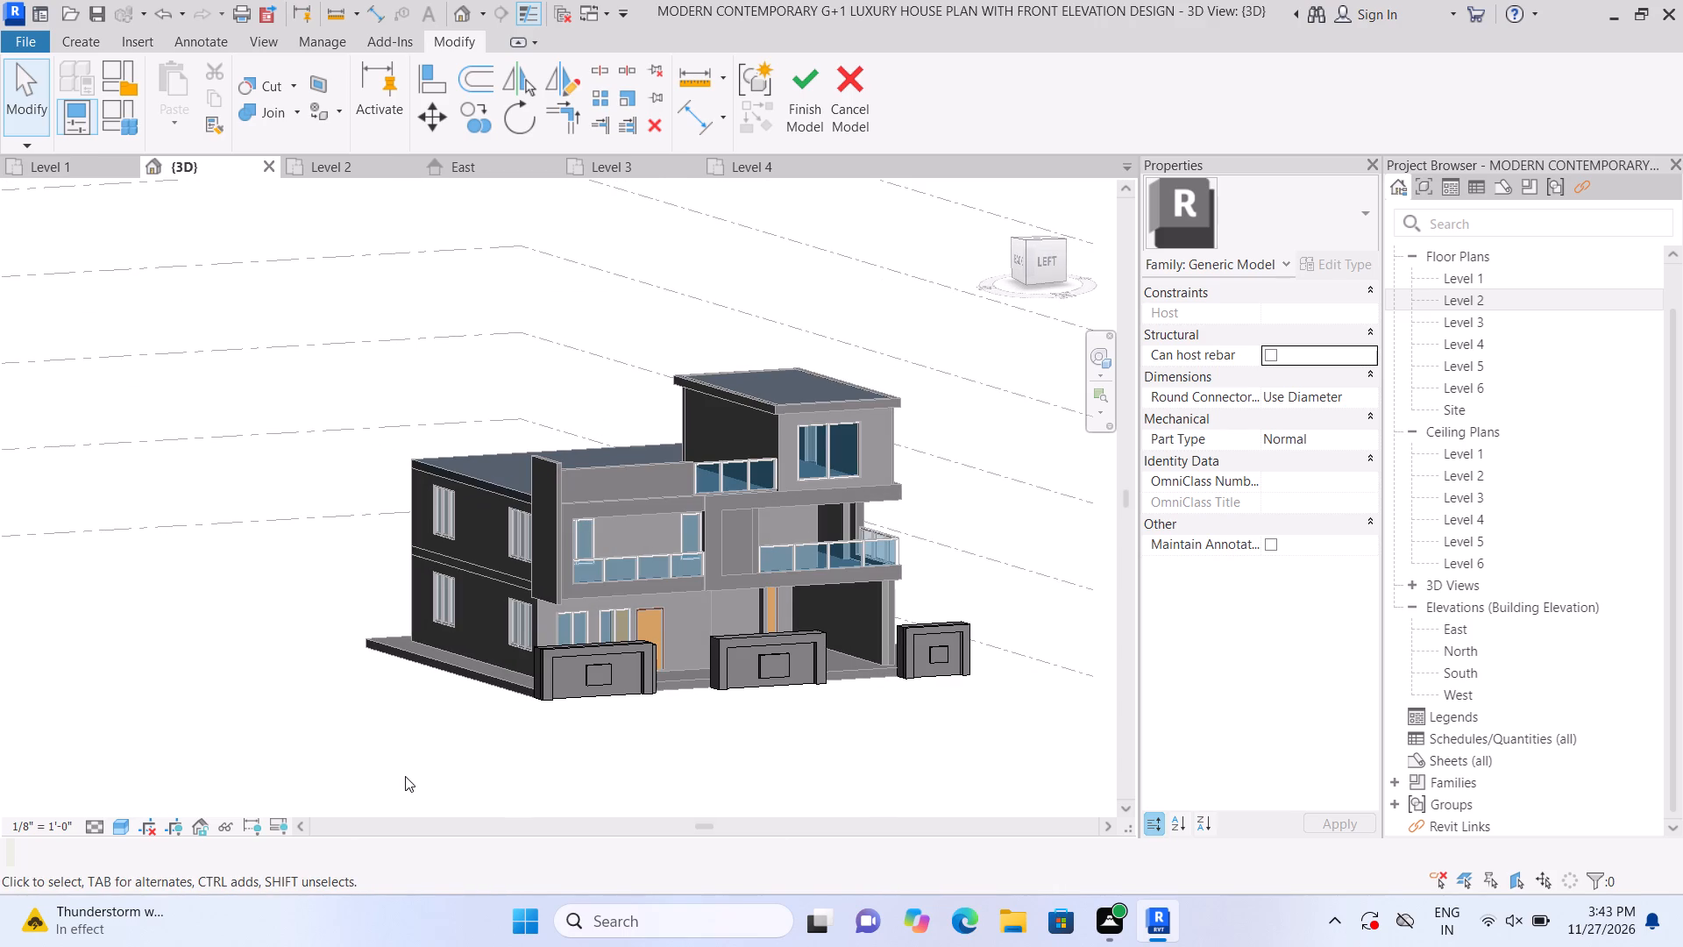
middle_click_drag(575, 753, 591, 759)
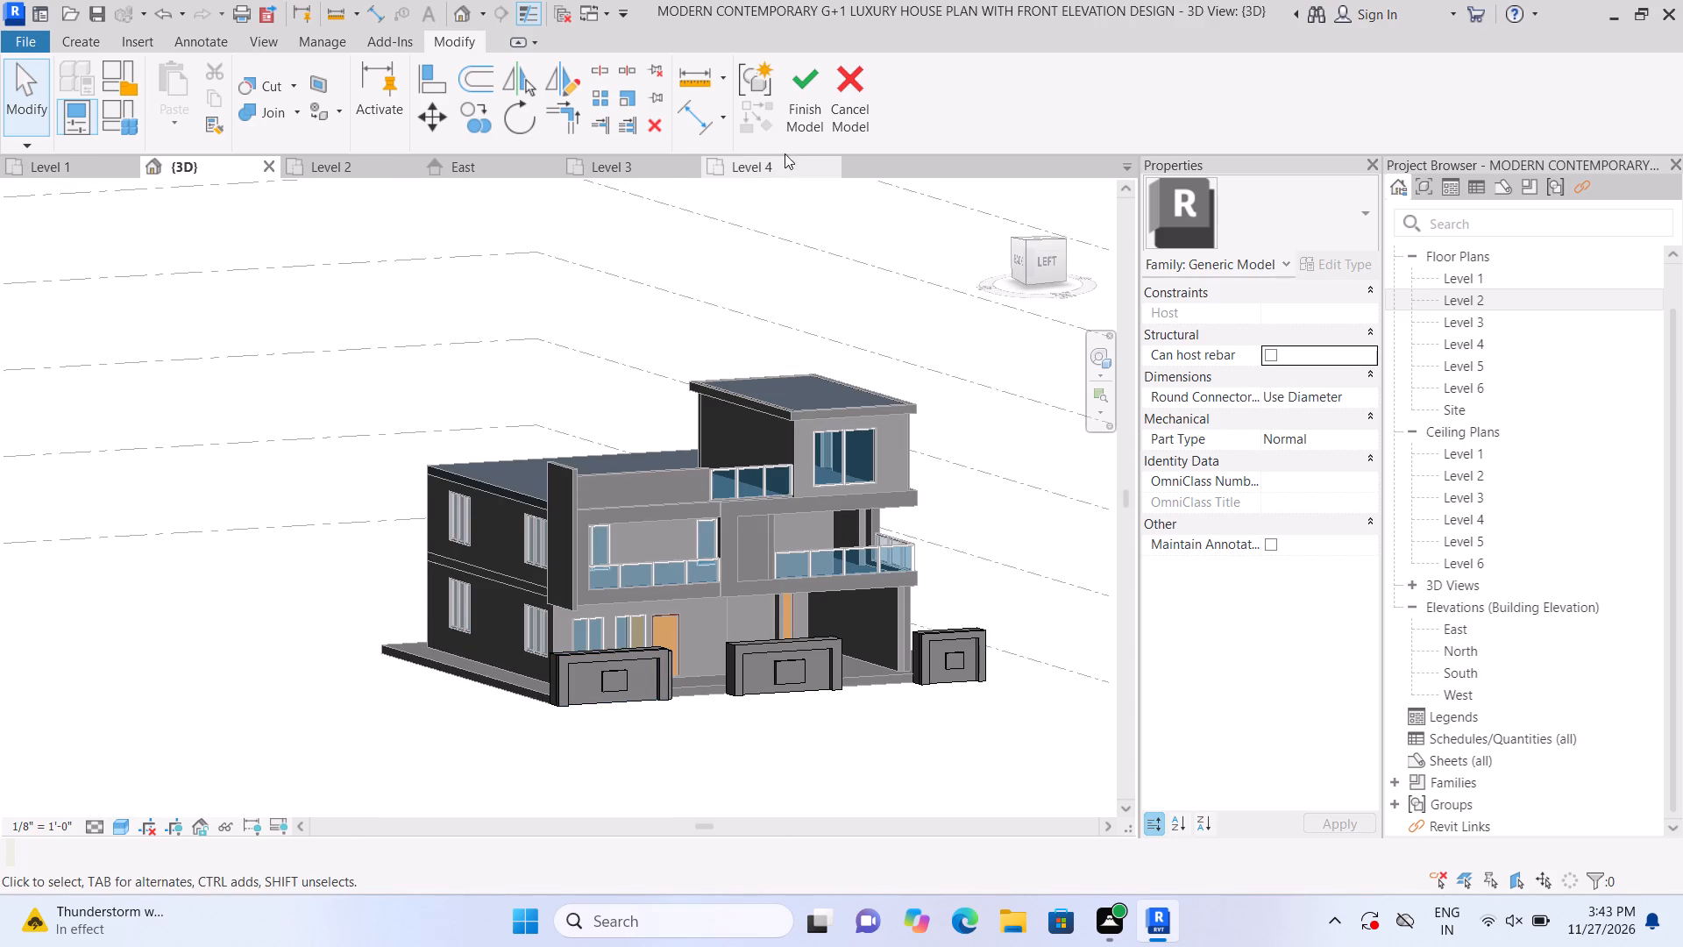
middle_click_drag(464, 349, 573, 409, "shift")
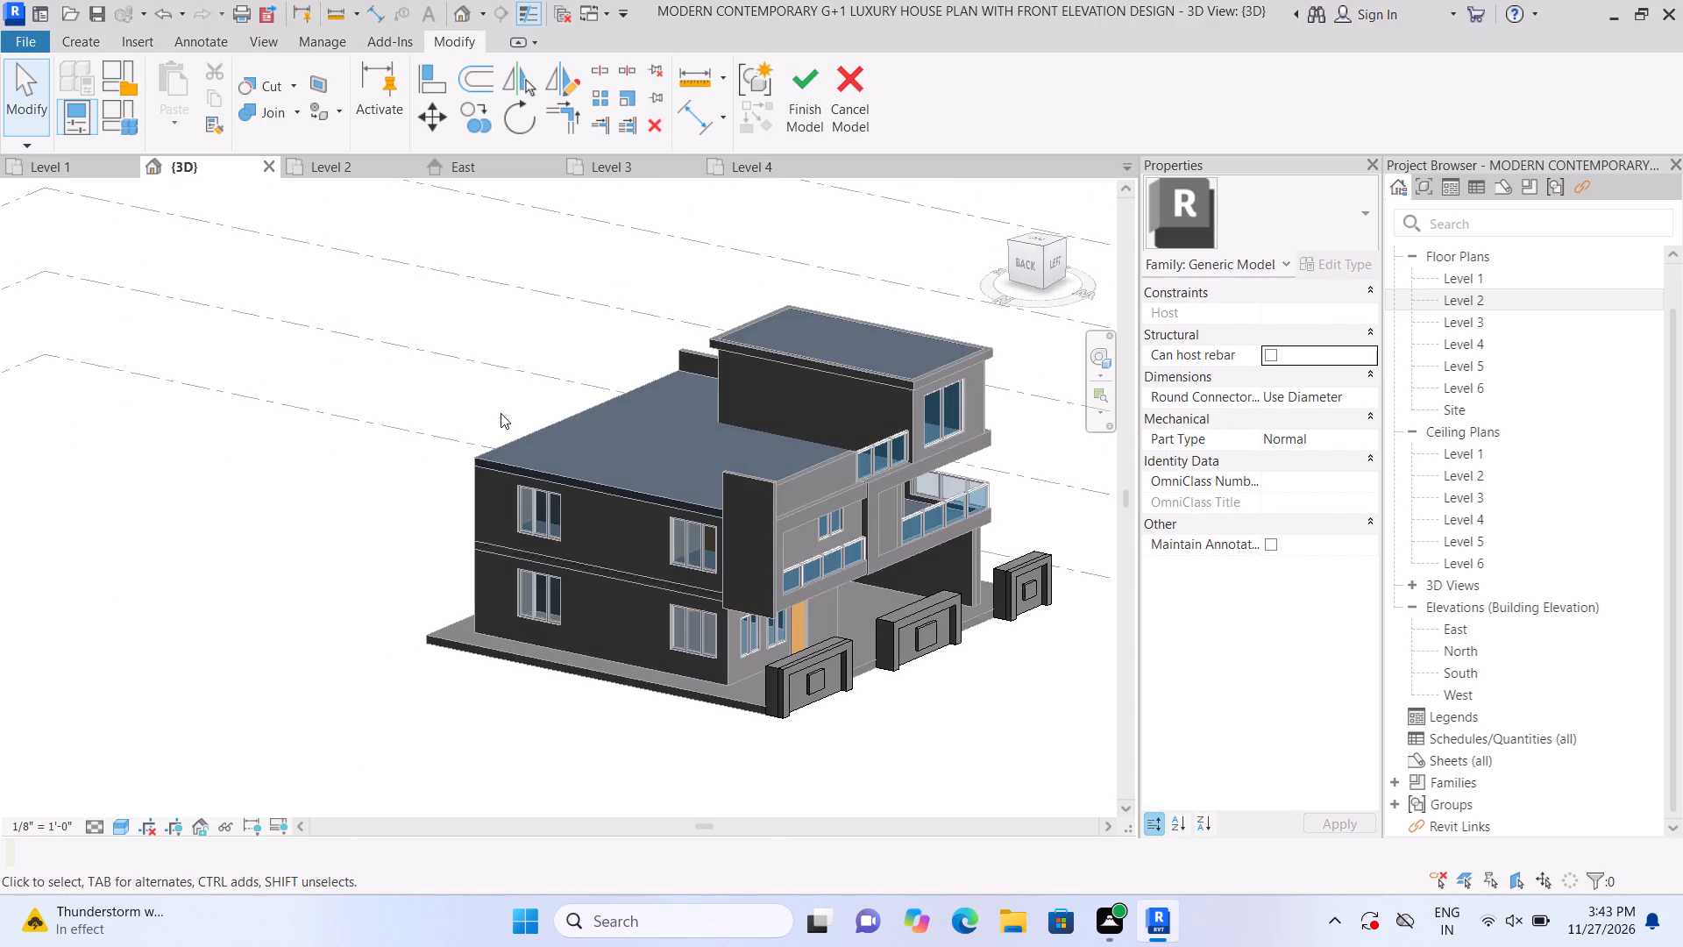
middle_click_drag(501, 413, 719, 407)
scroll(169, 507, "up", 1)
middle_click_drag(176, 511, 296, 504)
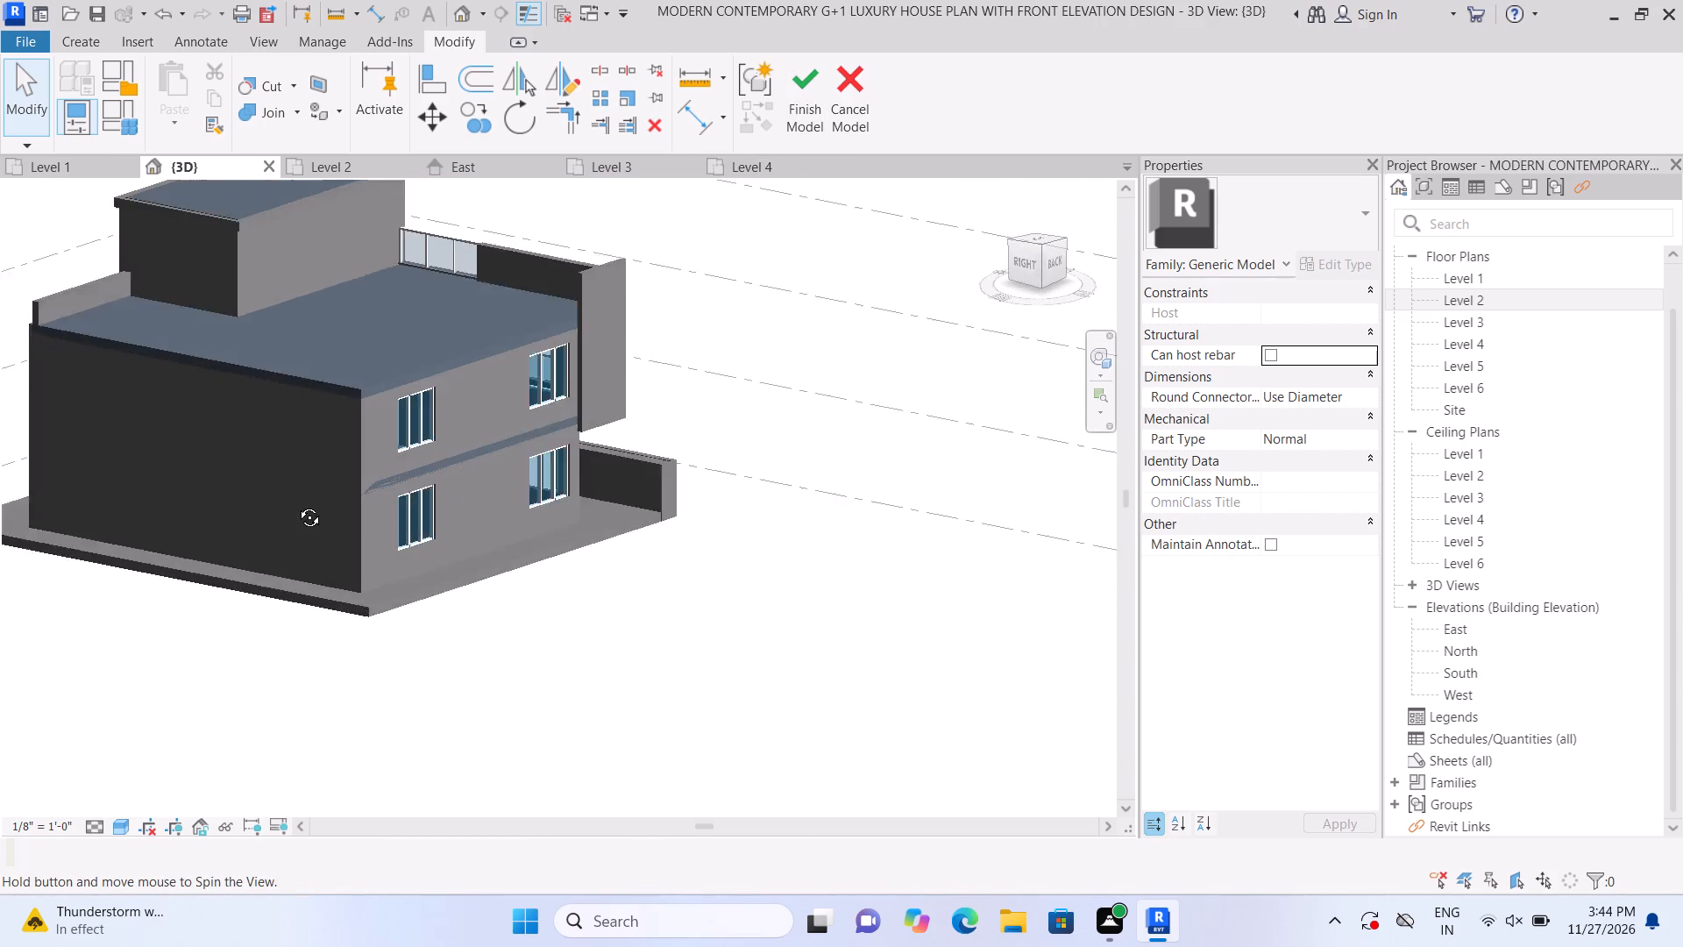
middle_click_drag(296, 504, 302, 502)
middle_click_drag(193, 433, 436, 509)
middle_click_drag(344, 552, 274, 548)
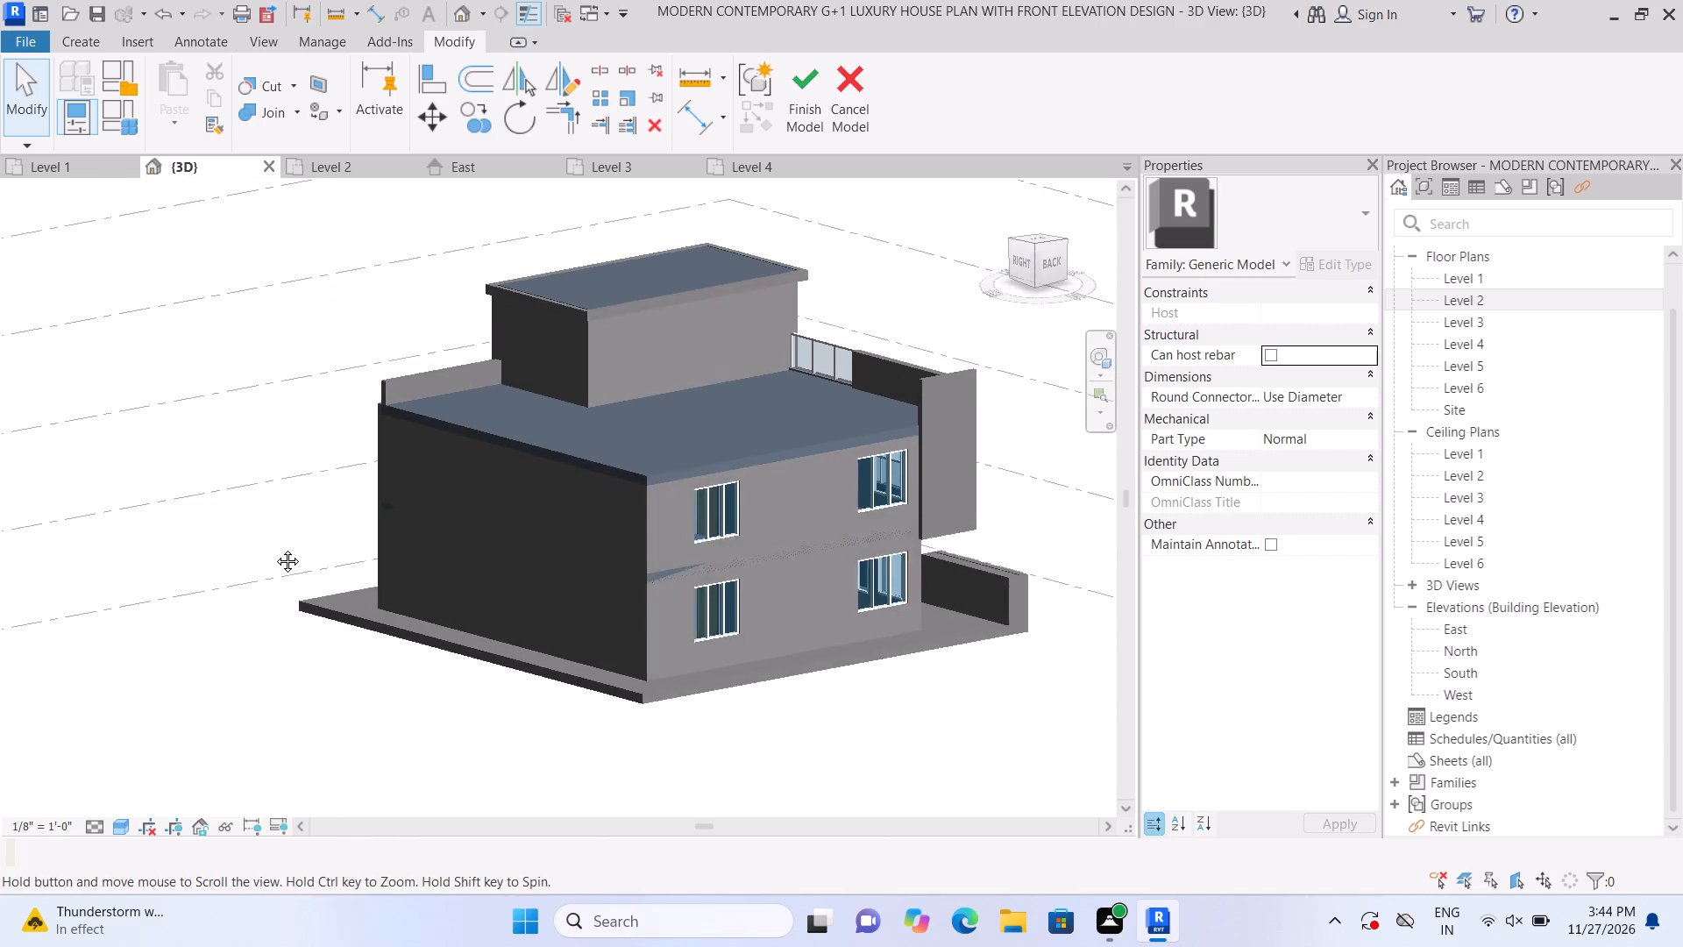
middle_click_drag(274, 548, 274, 546)
Start an extrusion and pick the top face of the main roof as its work plane.
scroll(274, 546, "up", 1)
middle_click_drag(415, 519, 218, 652)
middle_click_drag(238, 663, 174, 655)
scroll(238, 663, "up", 1)
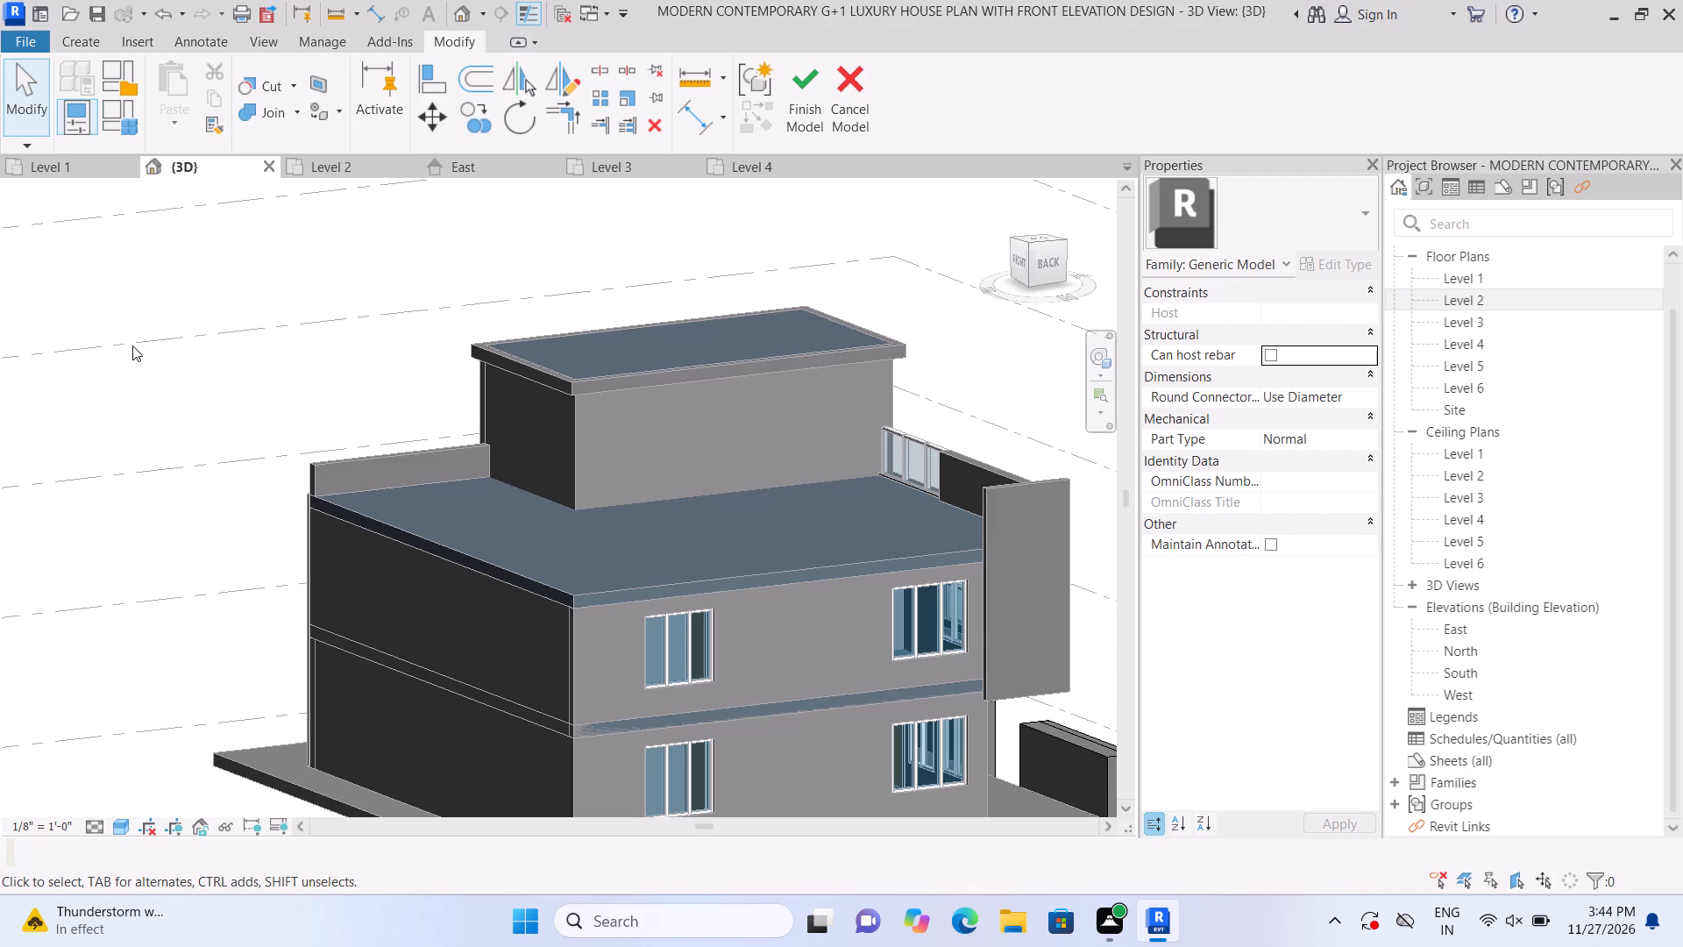
scroll(136, 350, "up", 1)
scroll(393, 597, "up", 2)
middle_click_drag(388, 594, 268, 599)
scroll(274, 566, "up", 1)
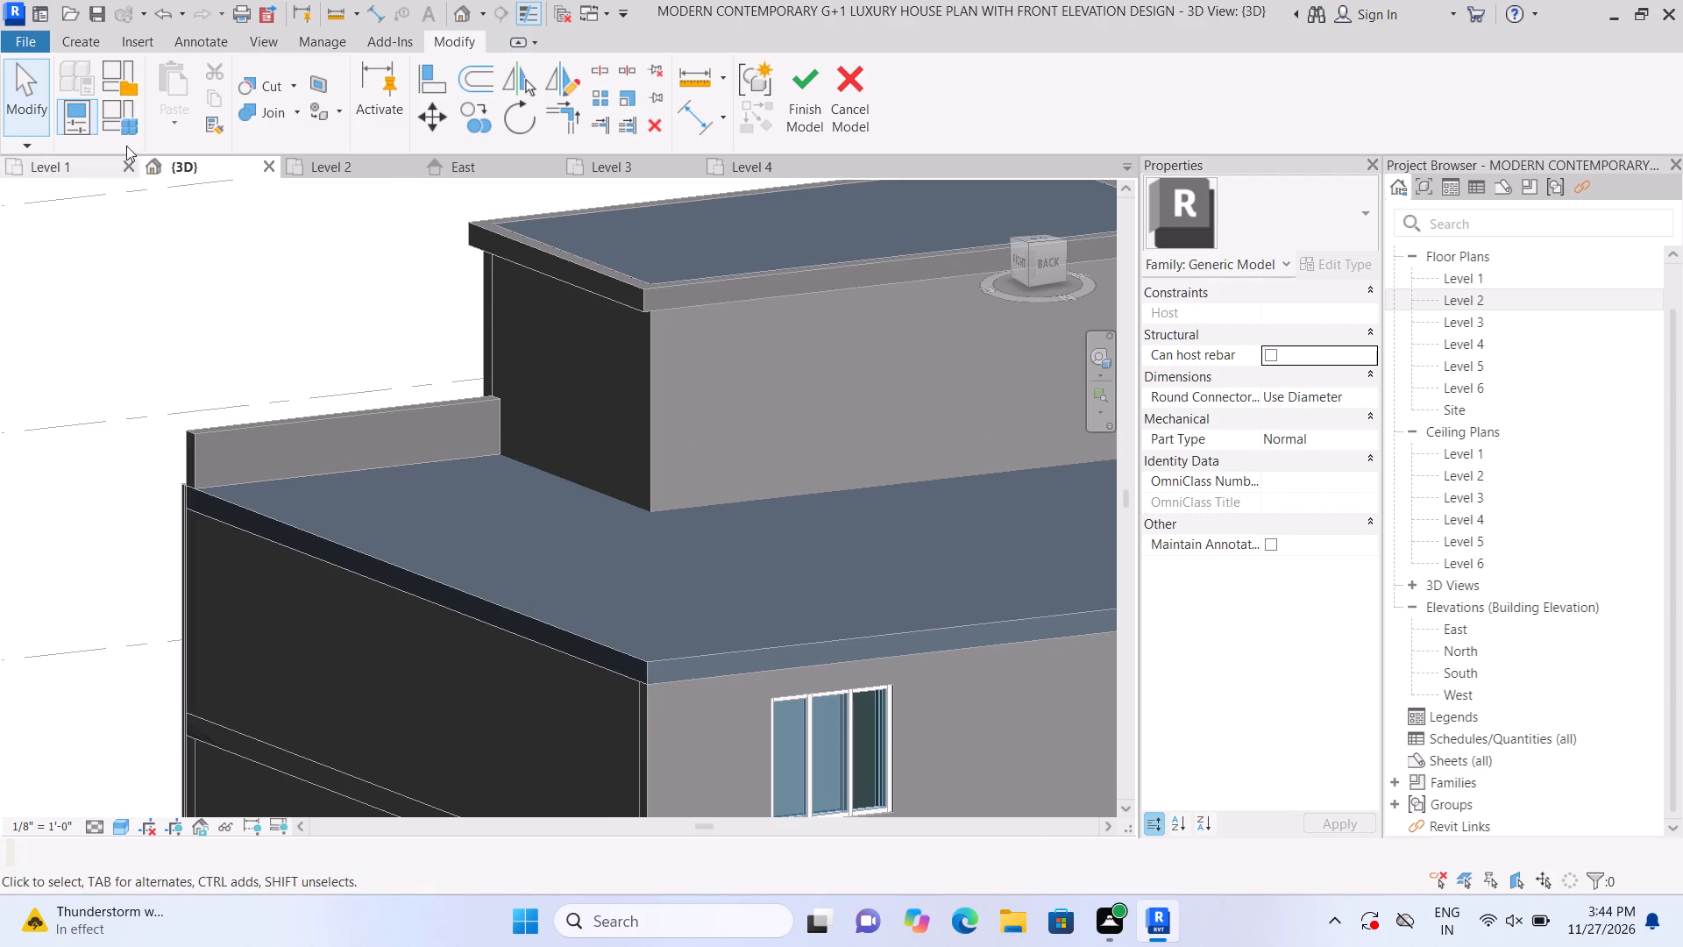
left_click(94, 39)
left_click(171, 96)
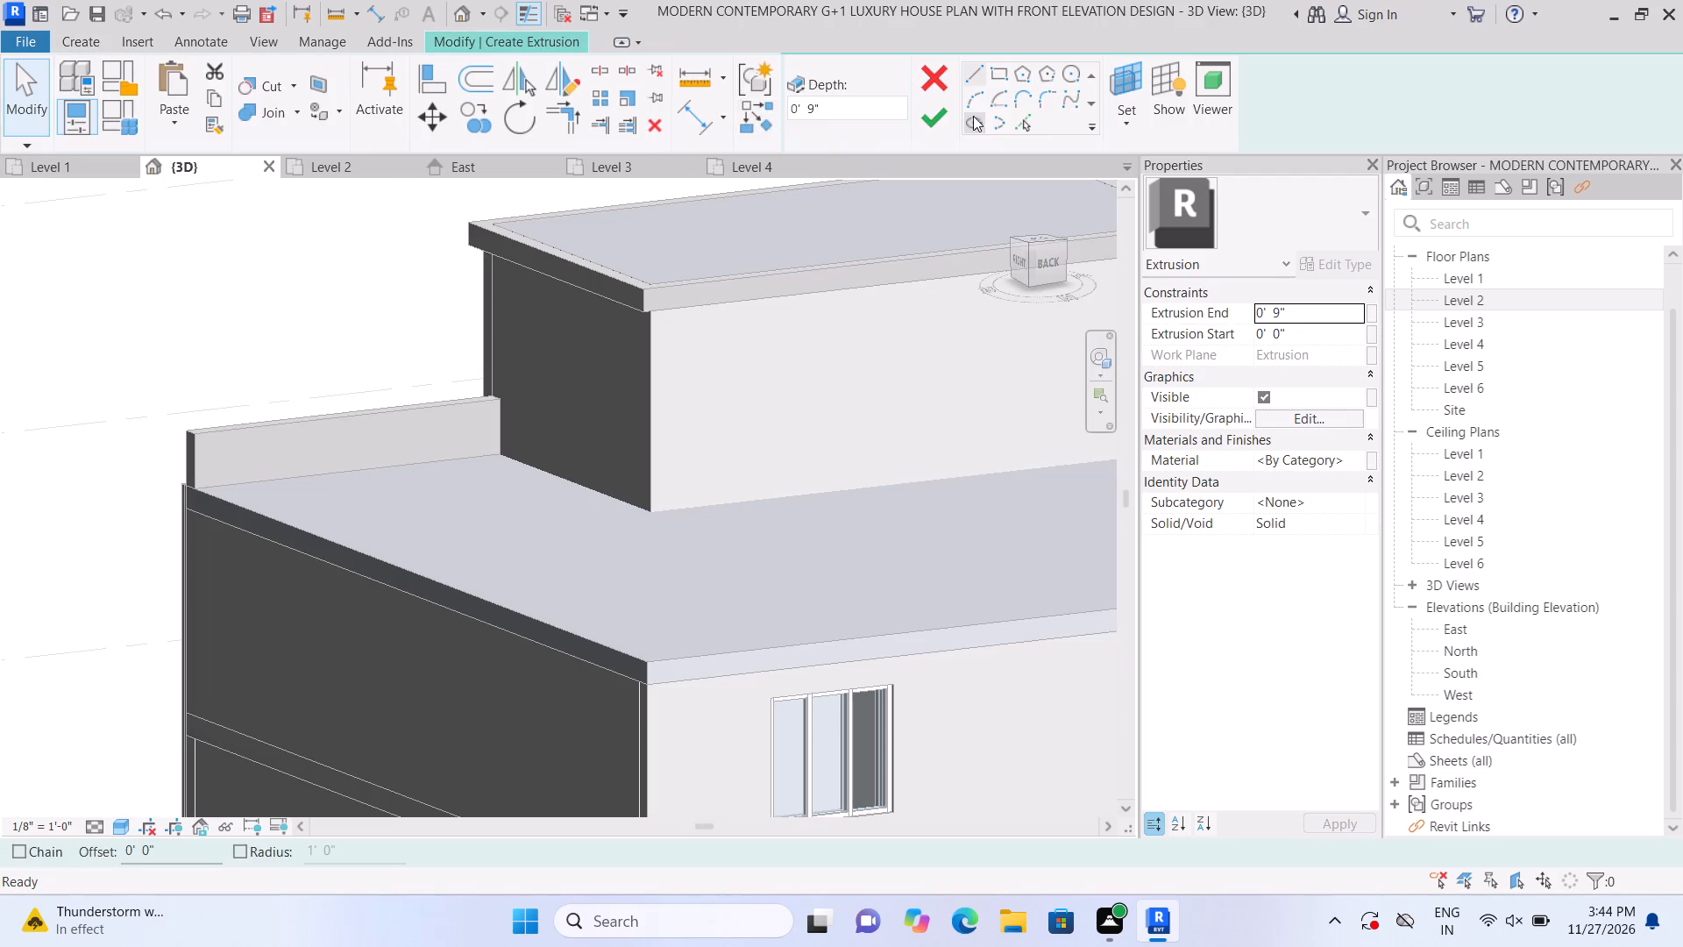
left_click(1117, 116)
left_click(1131, 173)
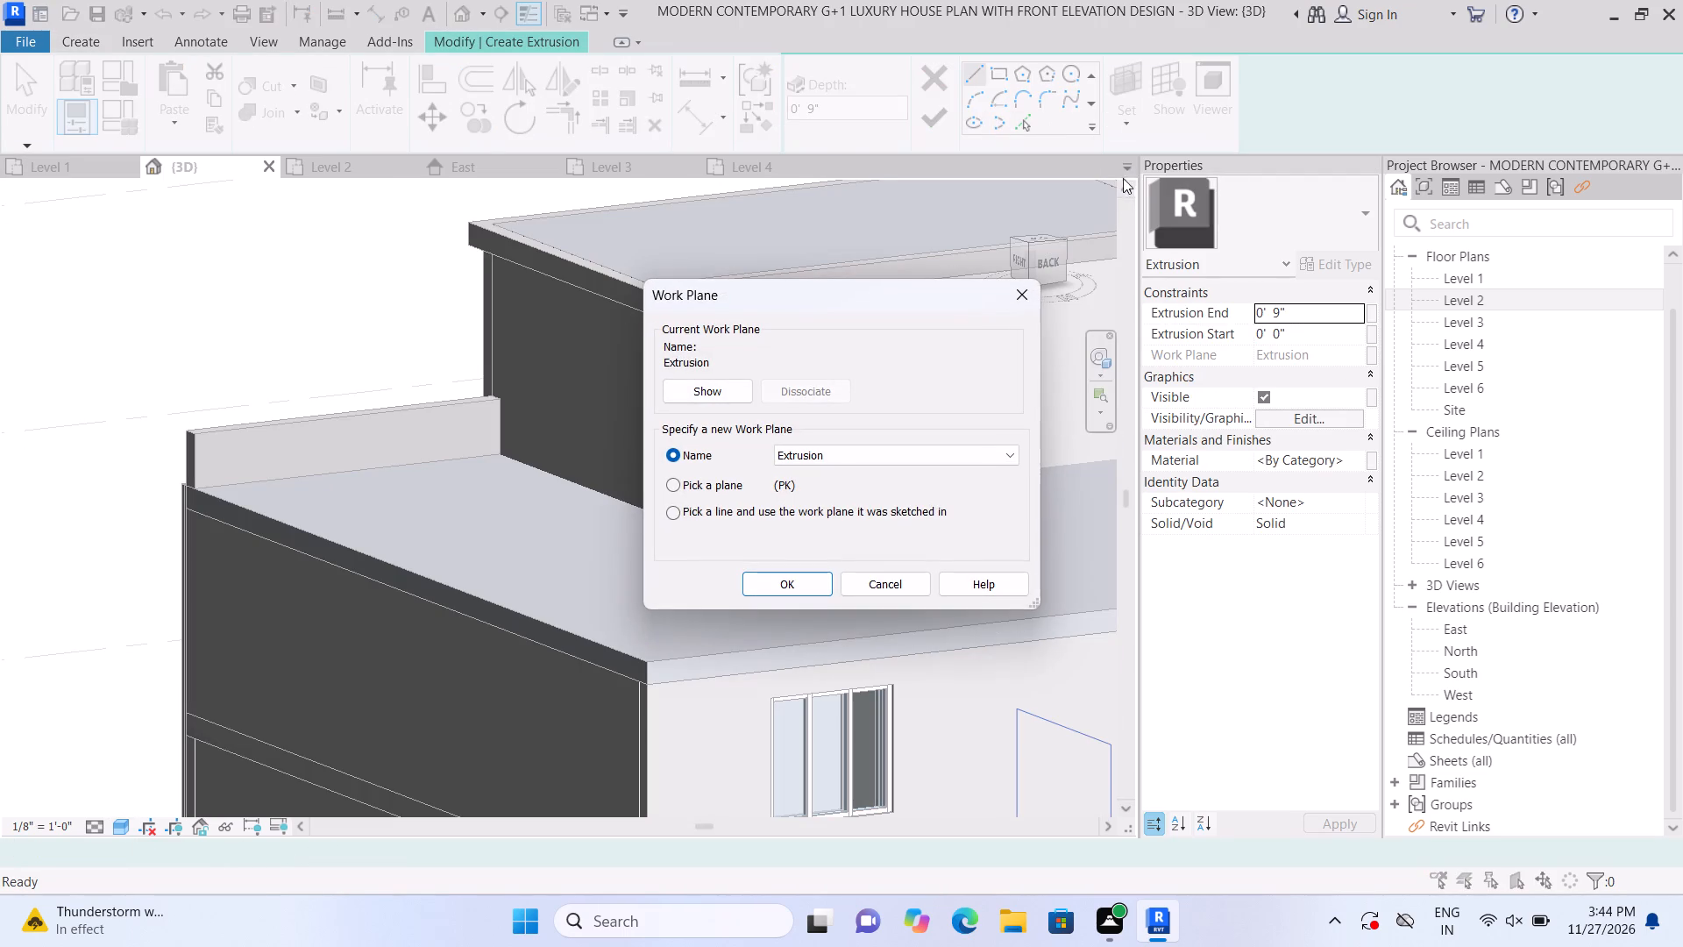
left_click(1023, 291)
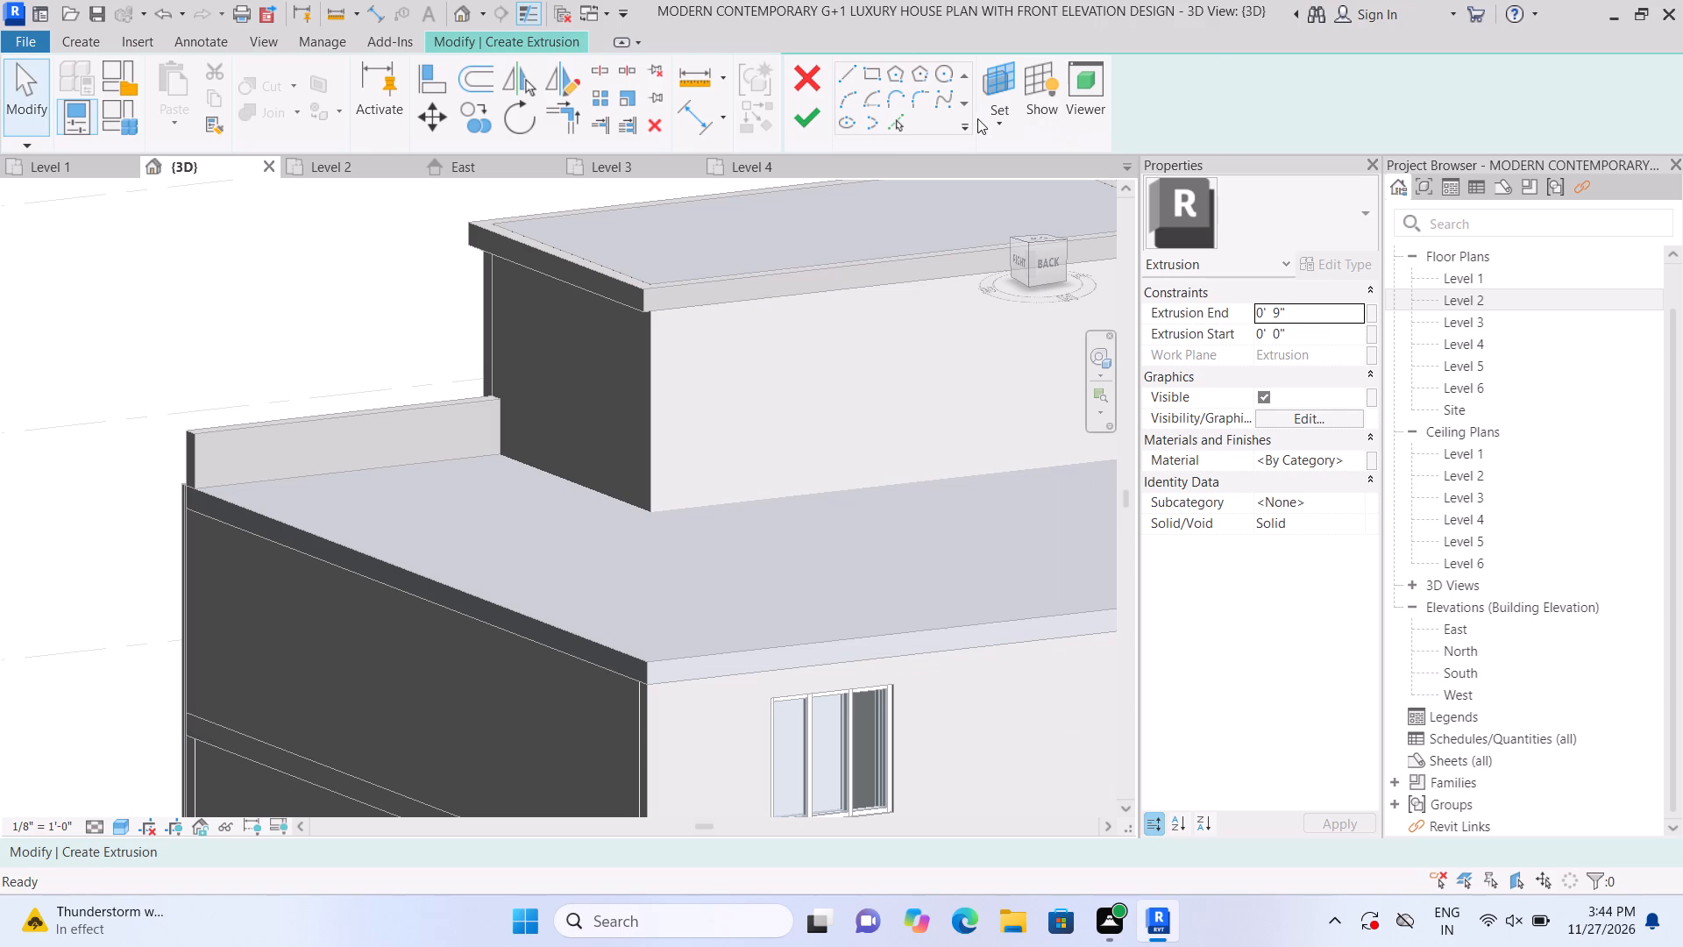
left_click(977, 118)
double_click(1002, 124)
left_click(998, 125)
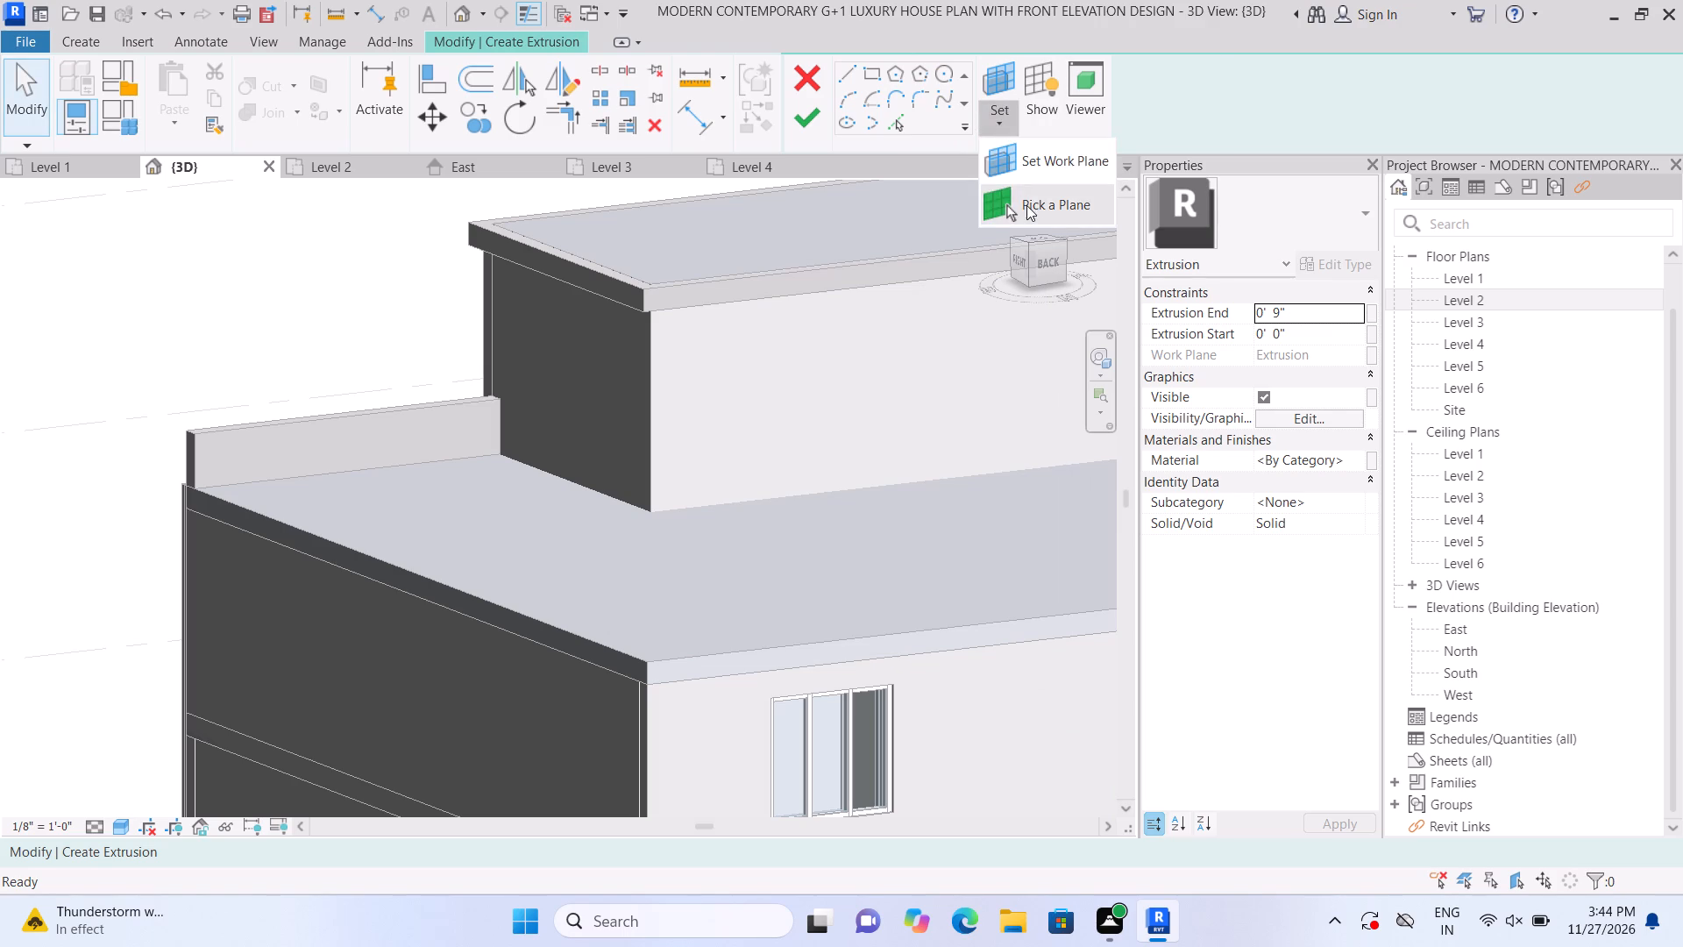
left_click(1026, 205)
left_click(441, 512)
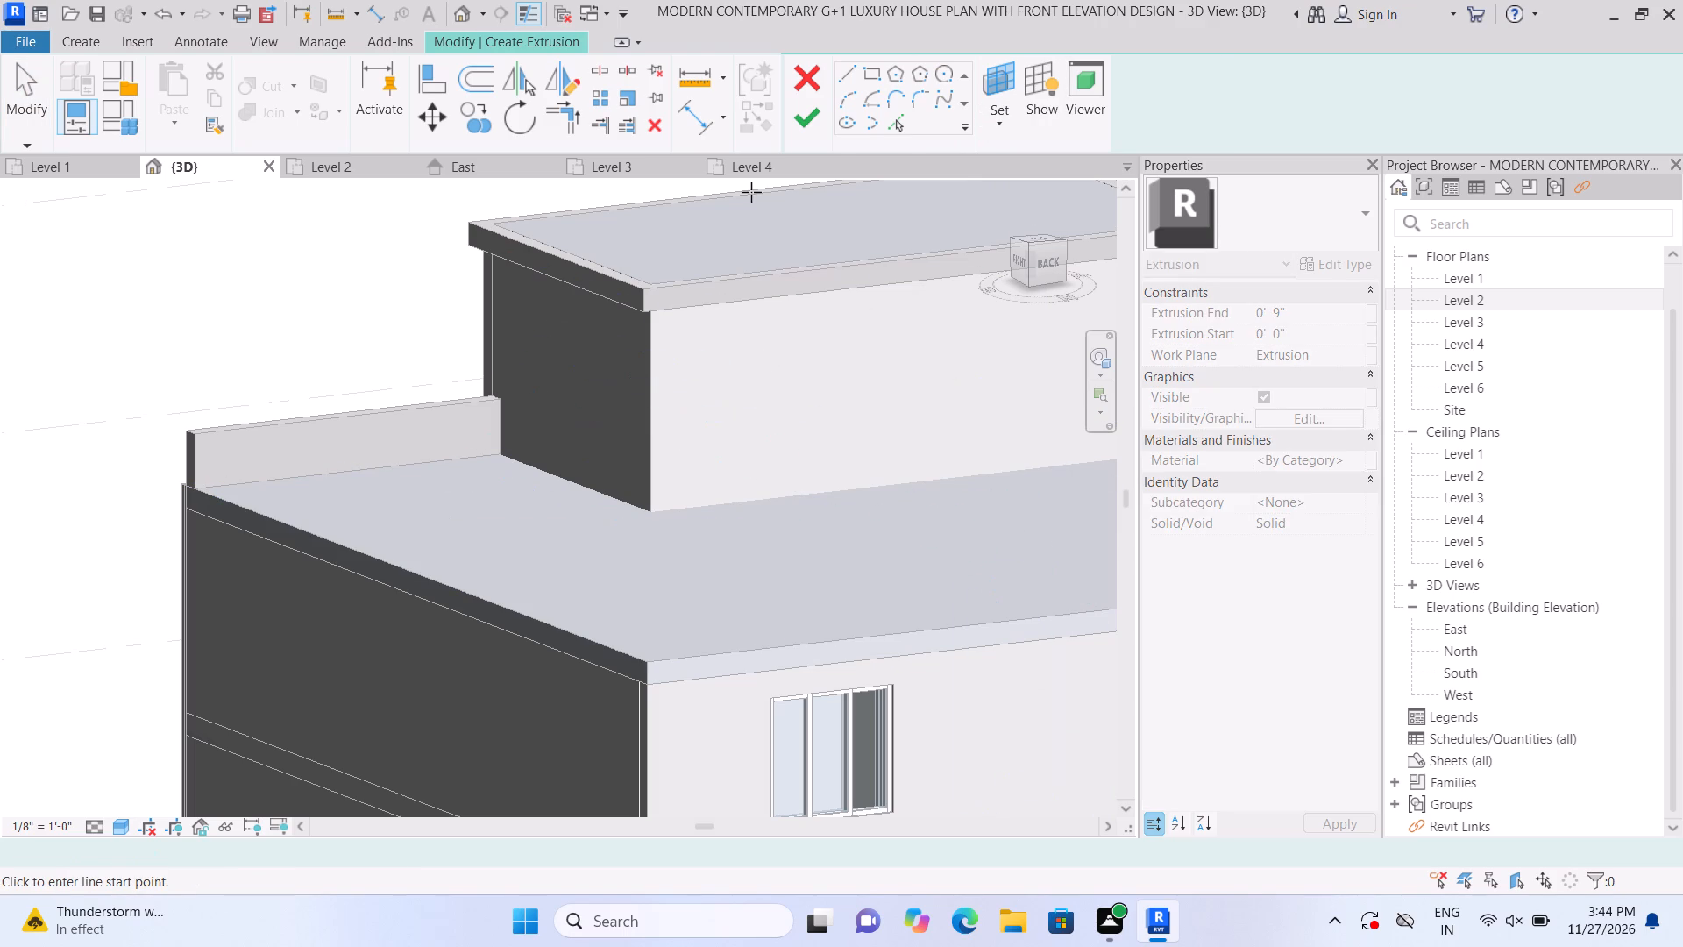
Sketch a thin rectangle about 40' 9" long along the rear roof edge from the existing parapet, and extrude it 0' 9".
left_click(994, 71)
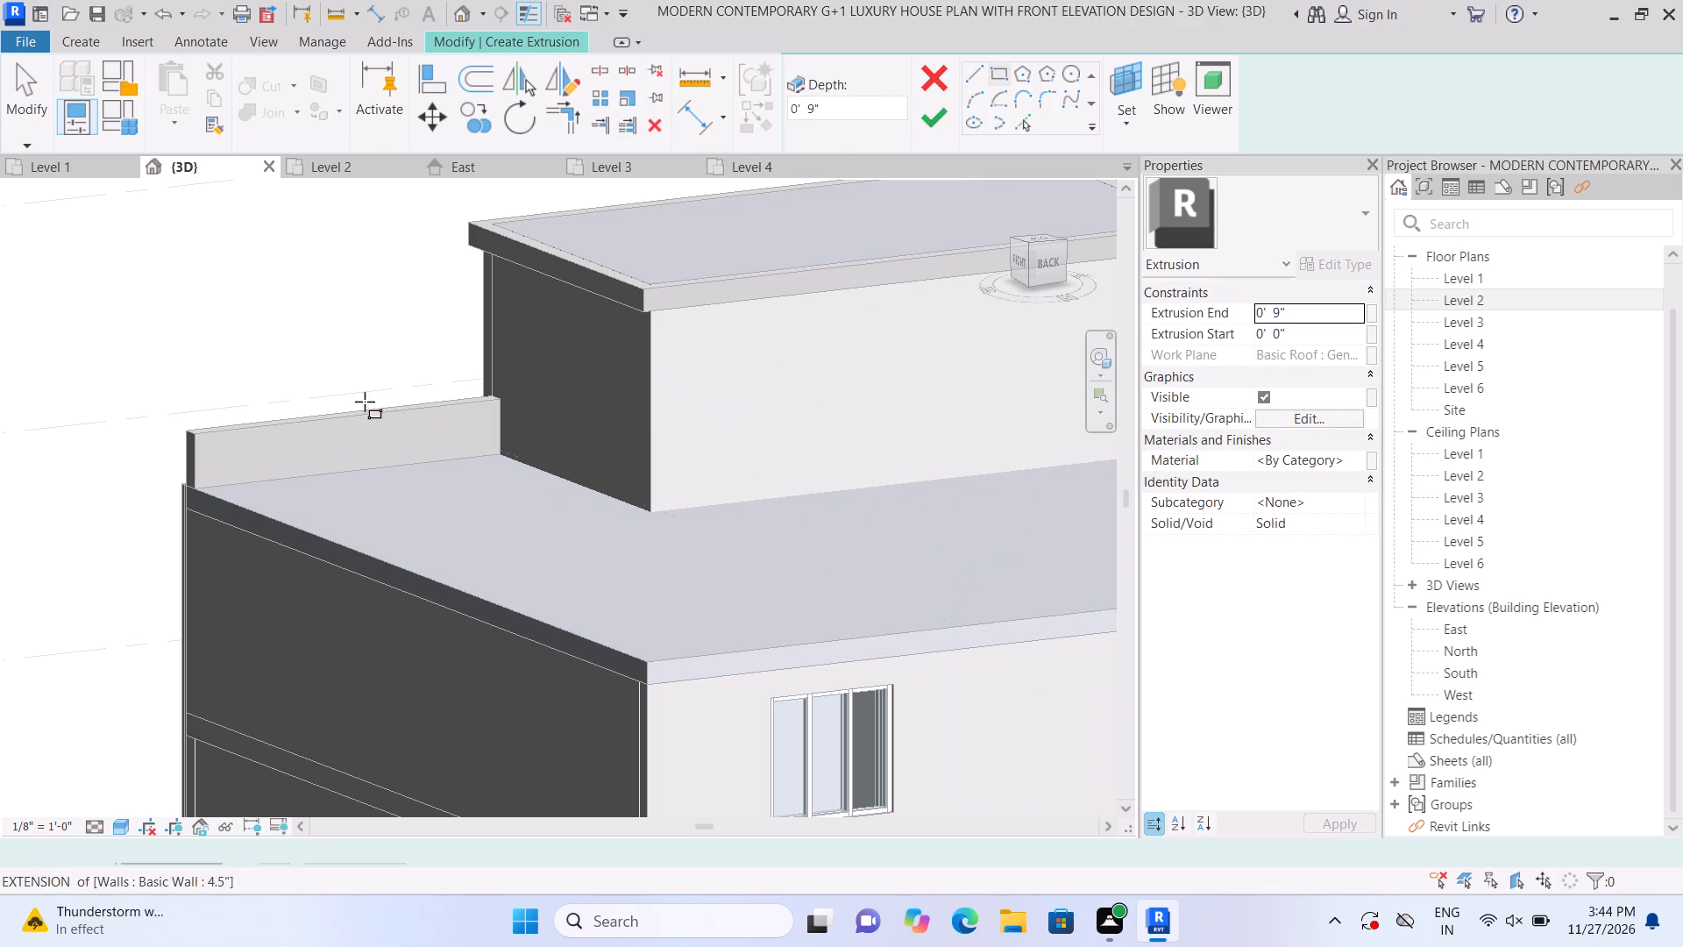
scroll(266, 444, "up", 2)
scroll(206, 509, "up", 5)
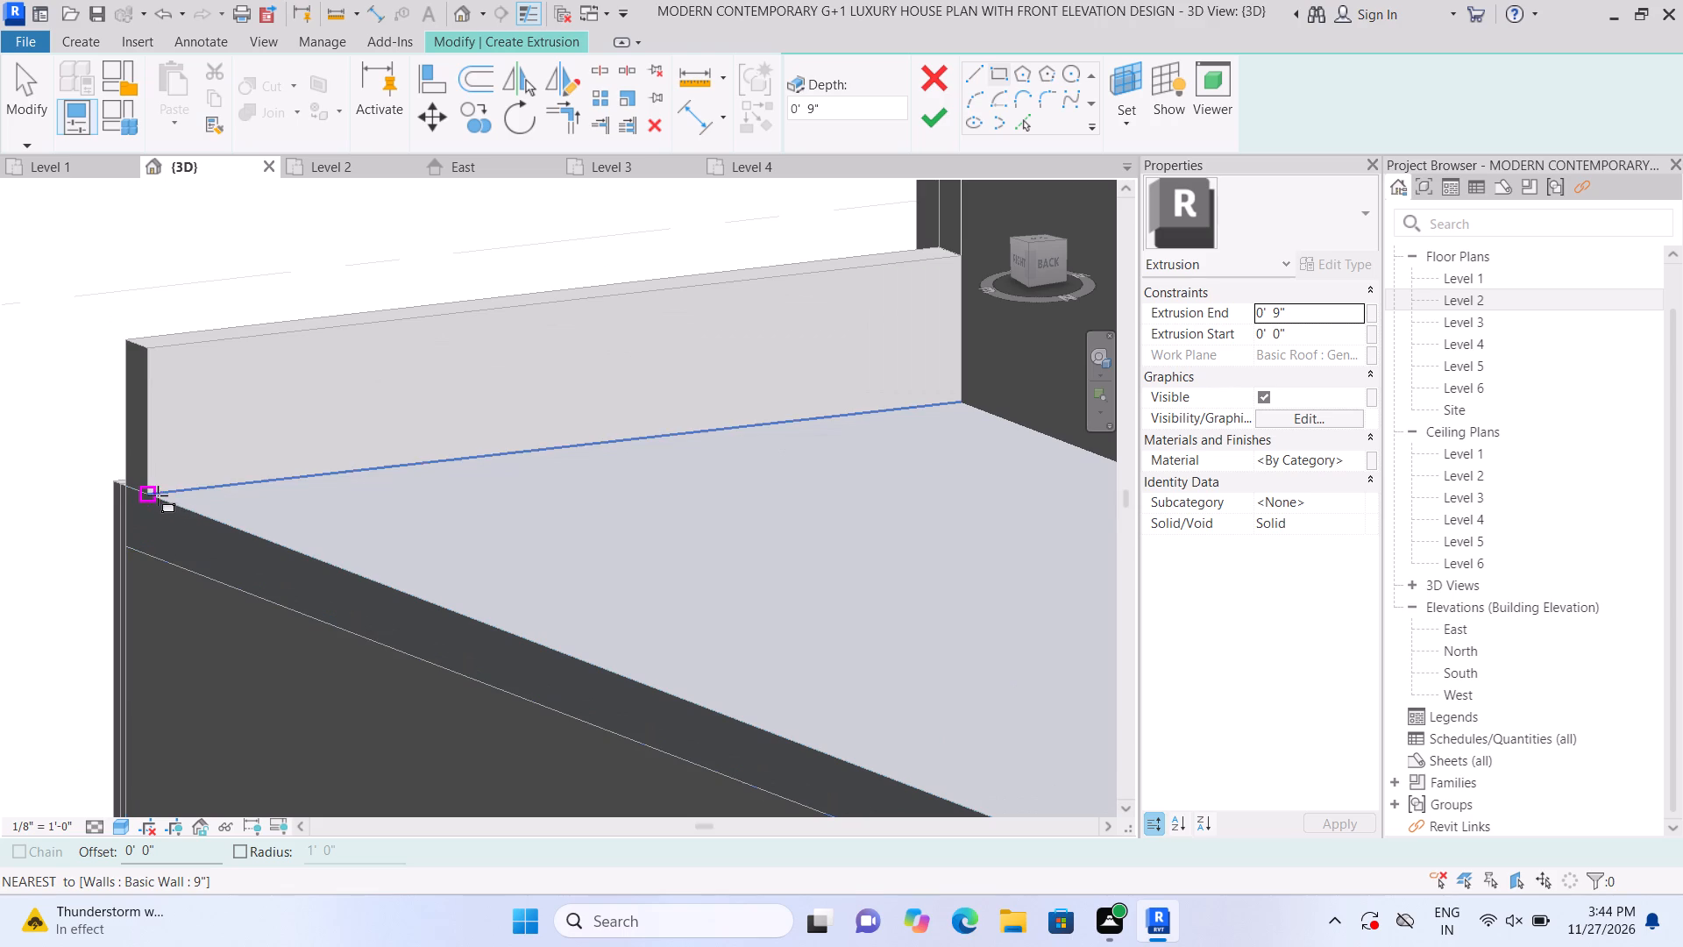
left_click(156, 495)
middle_click_drag(353, 502, 108, 327)
scroll(130, 322, "down", 5)
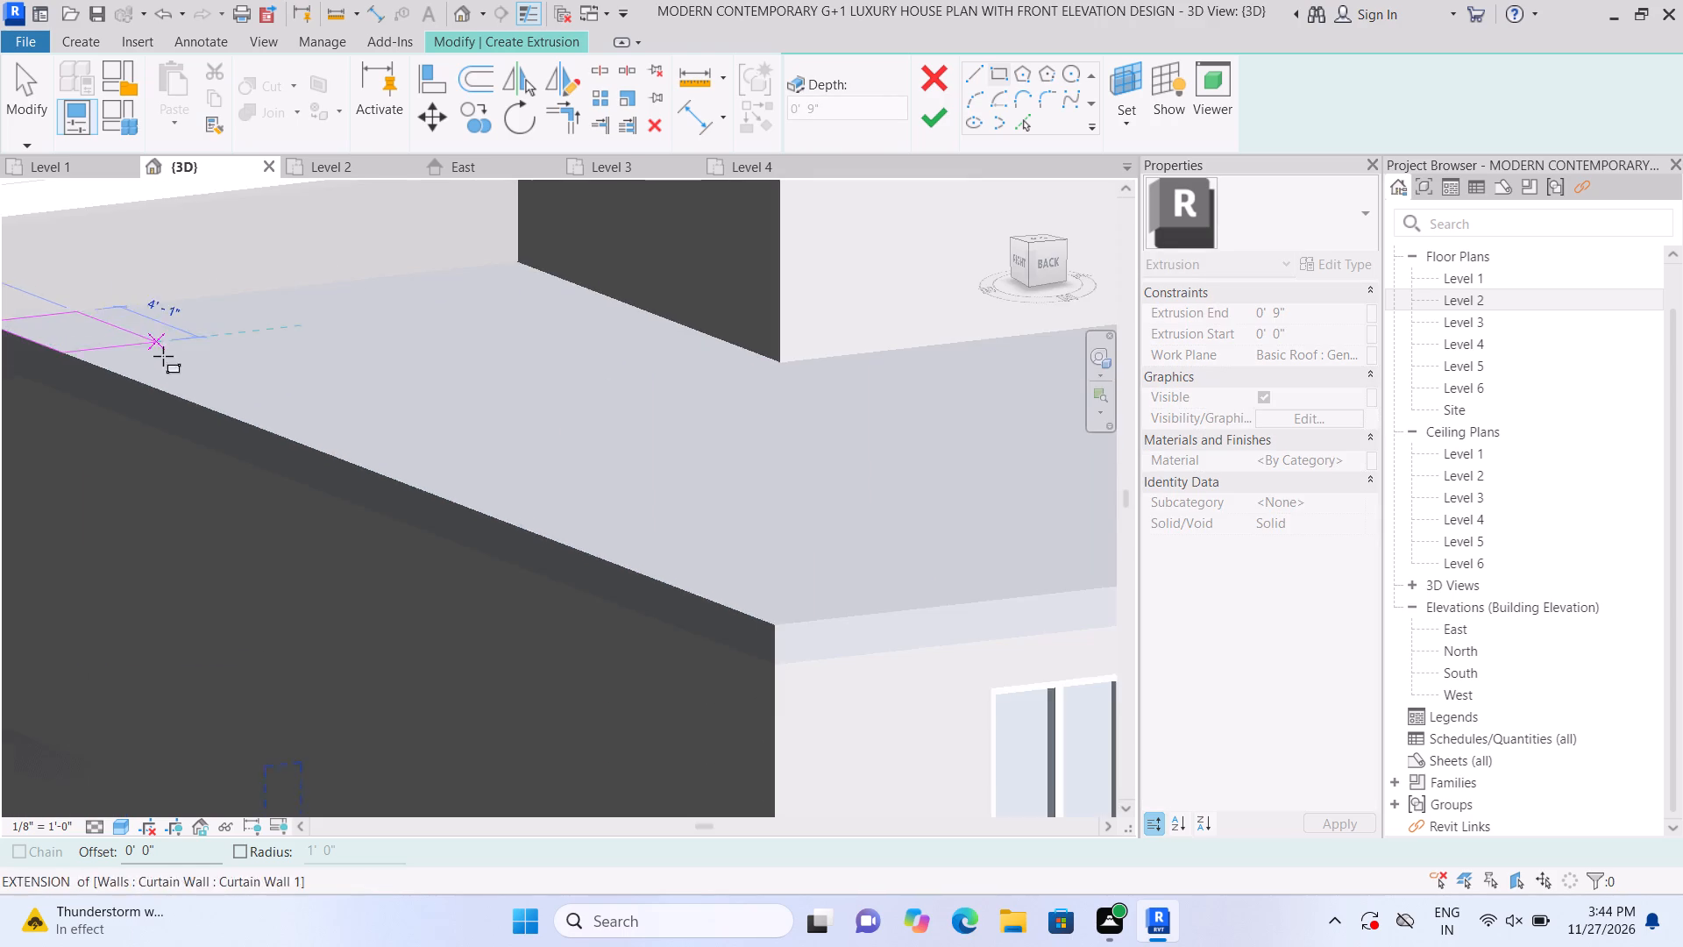
scroll(163, 356, "down", 4)
scroll(470, 491, "up", 4)
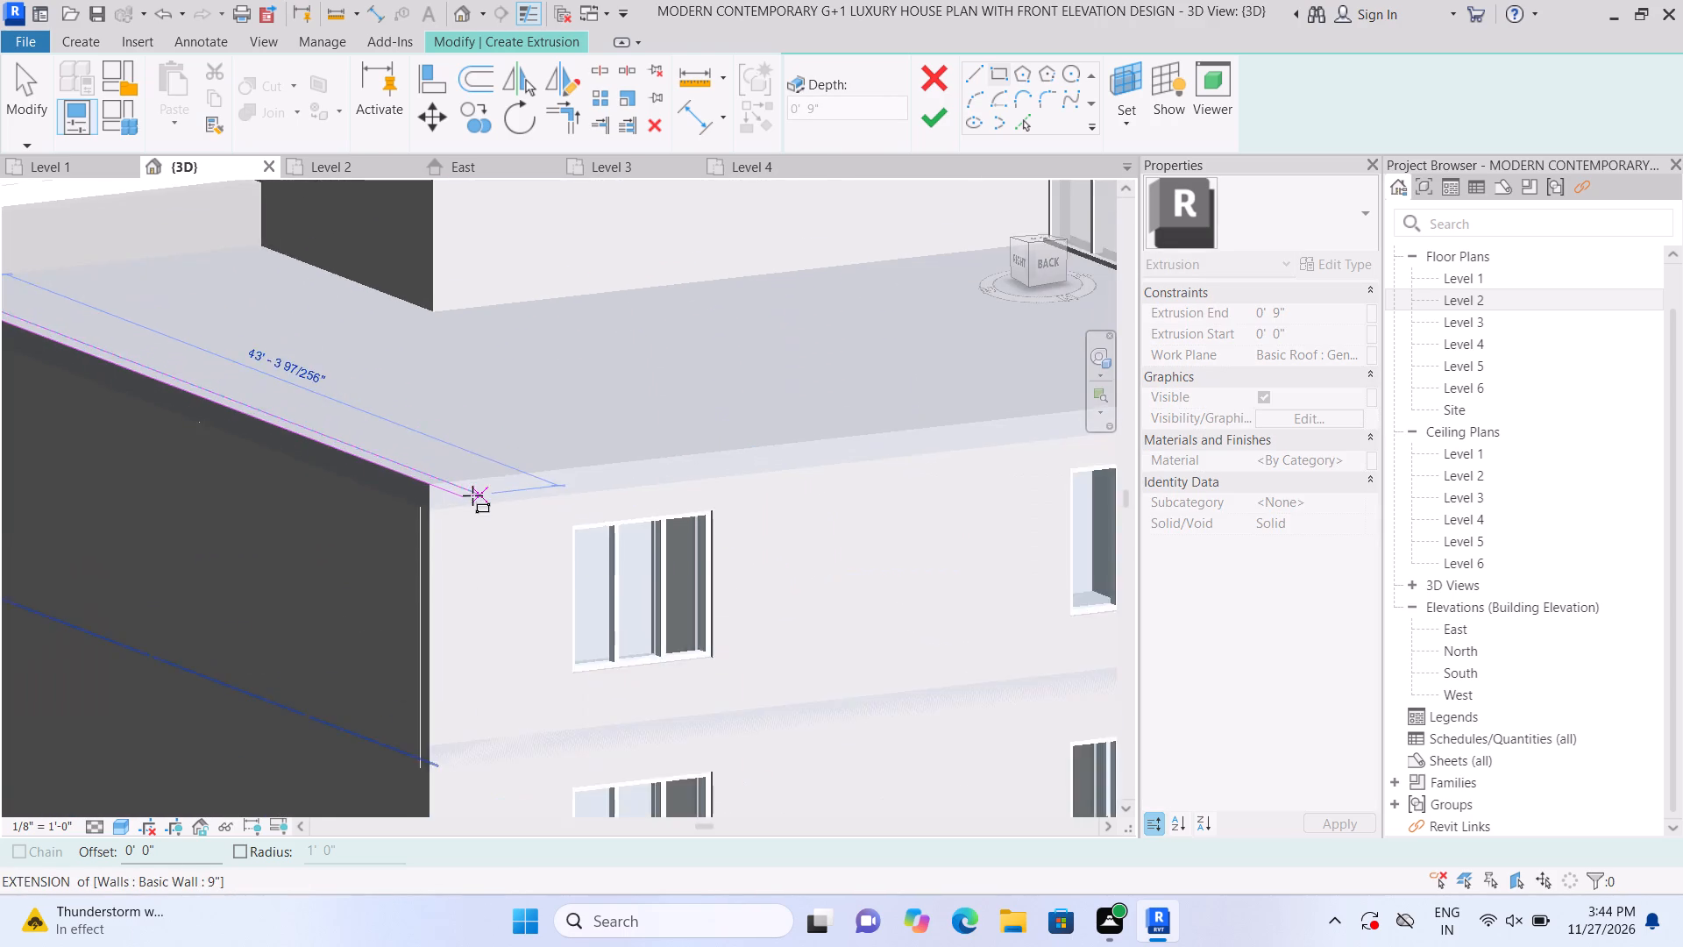
scroll(472, 495, "up", 3)
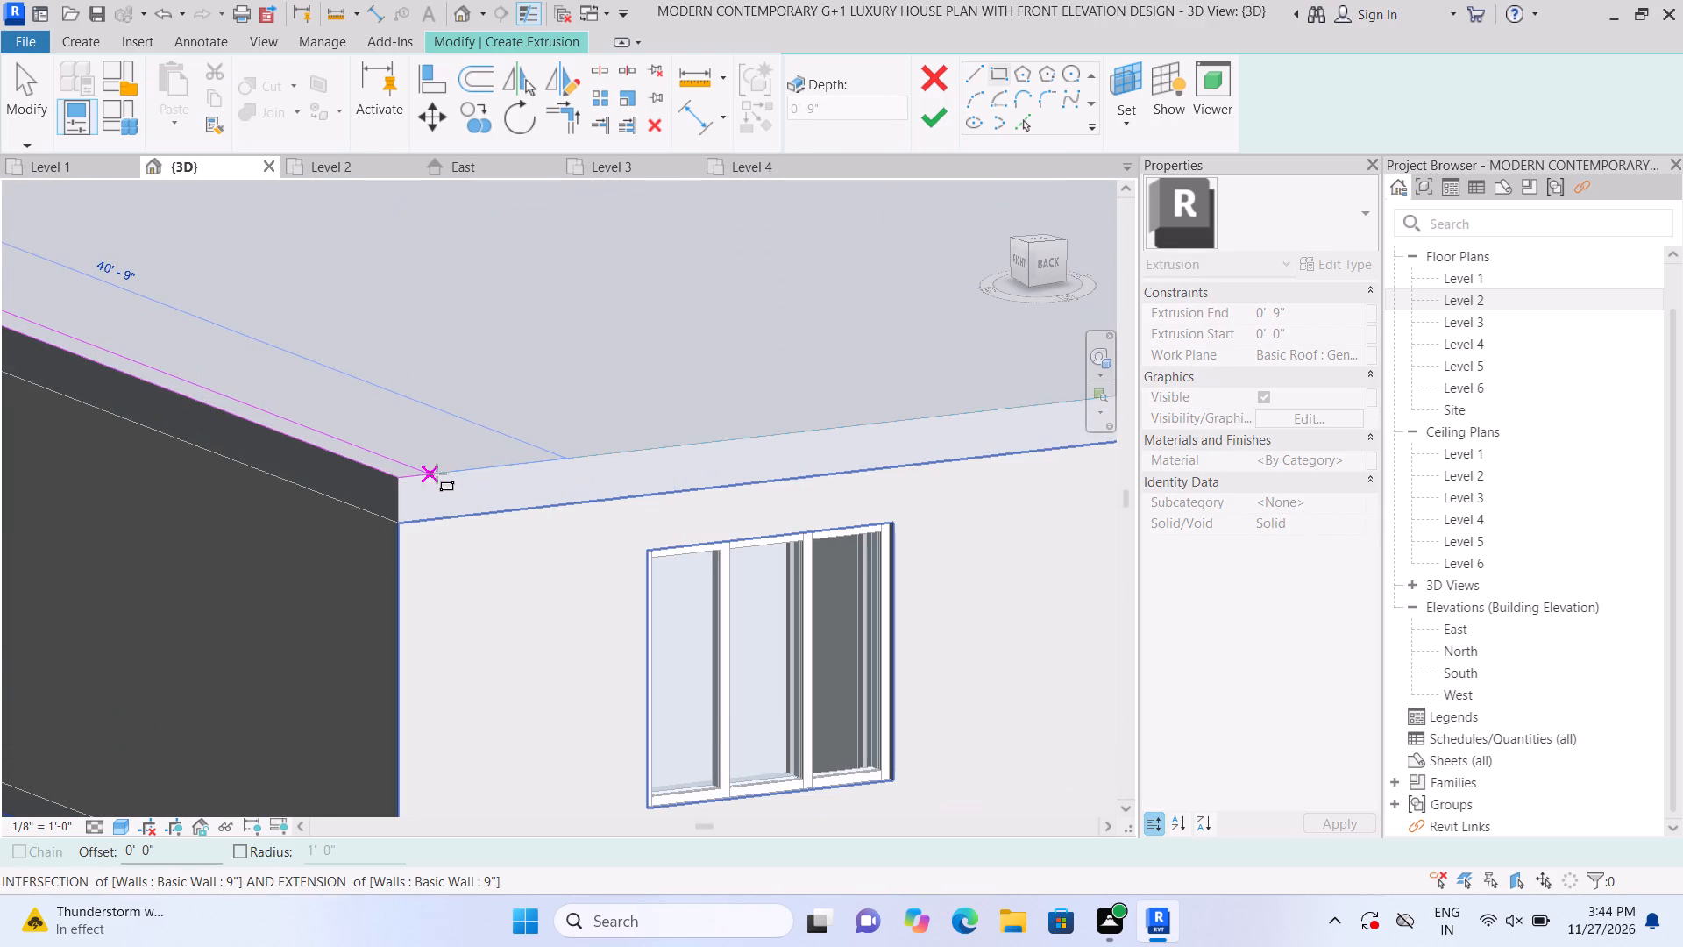
left_click(437, 473)
left_click(932, 134)
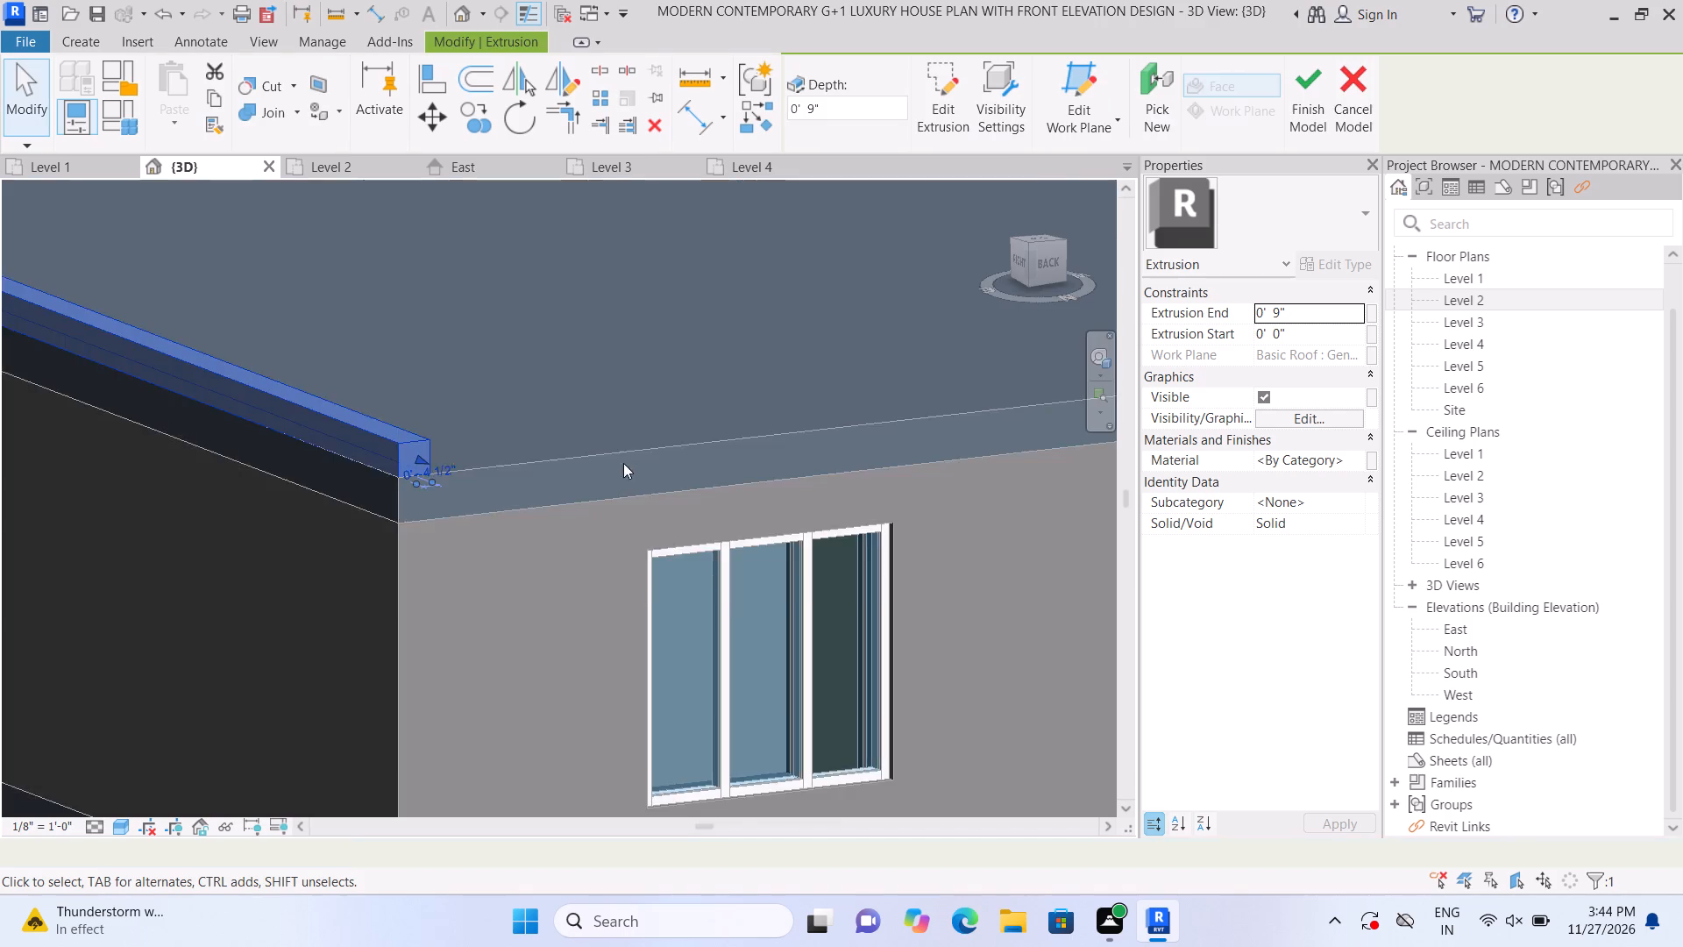
Stretch the rear roof-edge extrusion upward to the top of the adjoining parapet.
scroll(619, 470, "down", 4)
scroll(437, 416, "down", 2)
middle_click_drag(87, 363, 263, 508)
scroll(351, 473, "up", 3)
left_click_drag(508, 534, 497, 477)
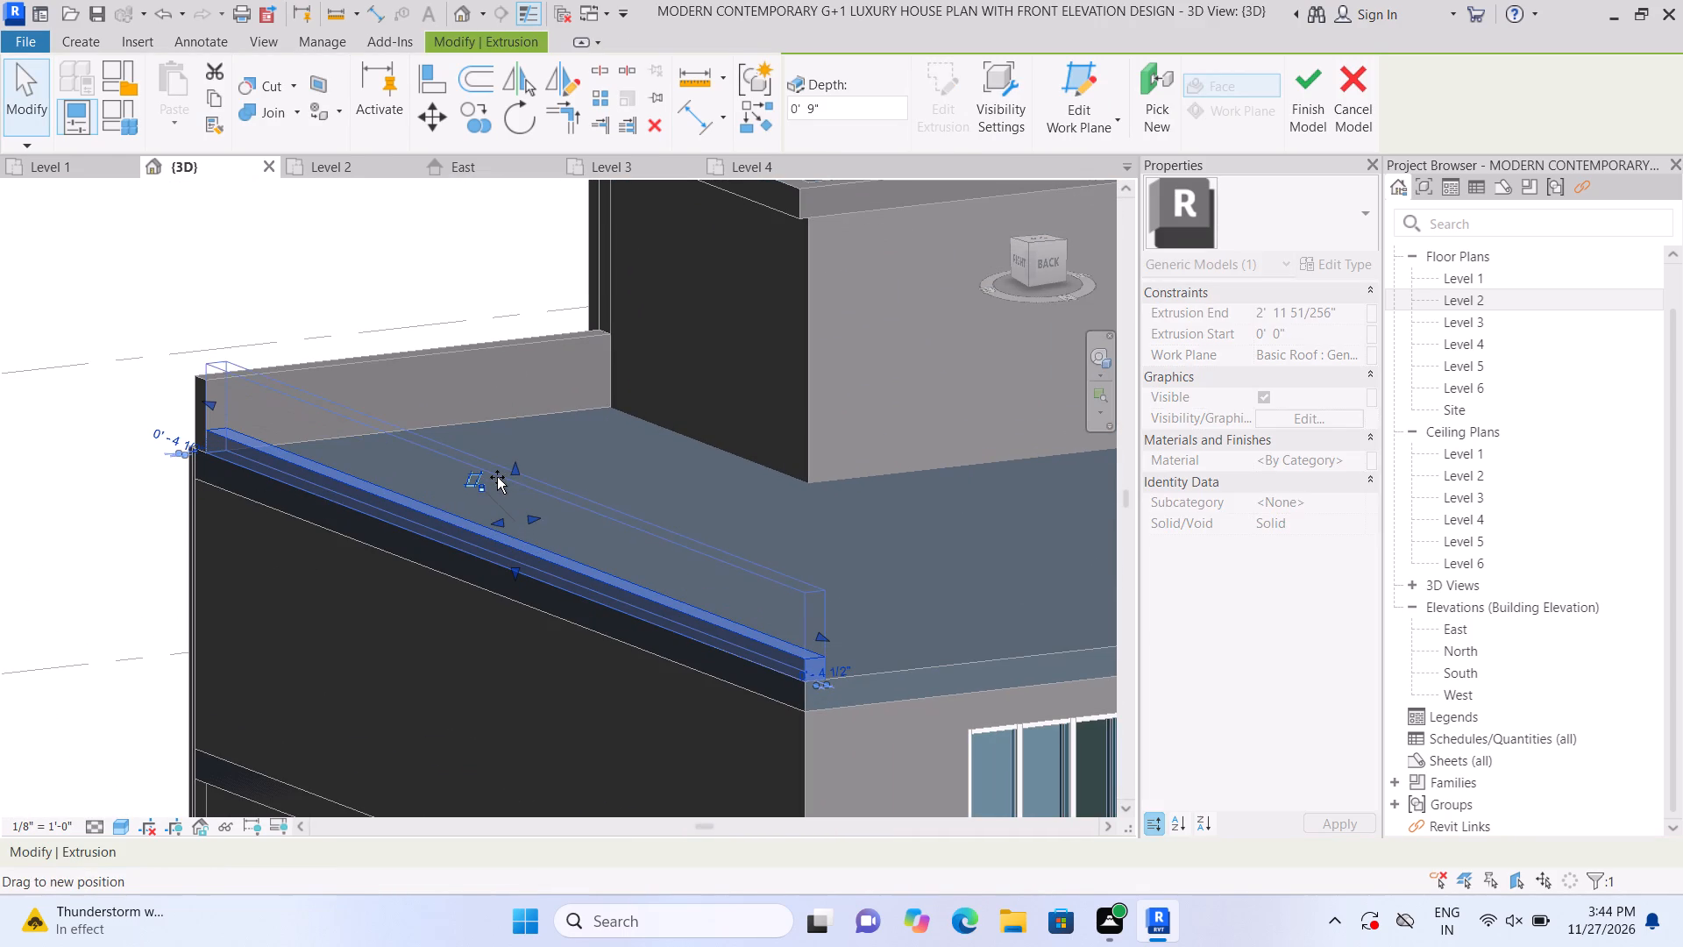
left_click_drag(497, 477, 497, 485)
left_click(497, 485)
left_click(65, 660)
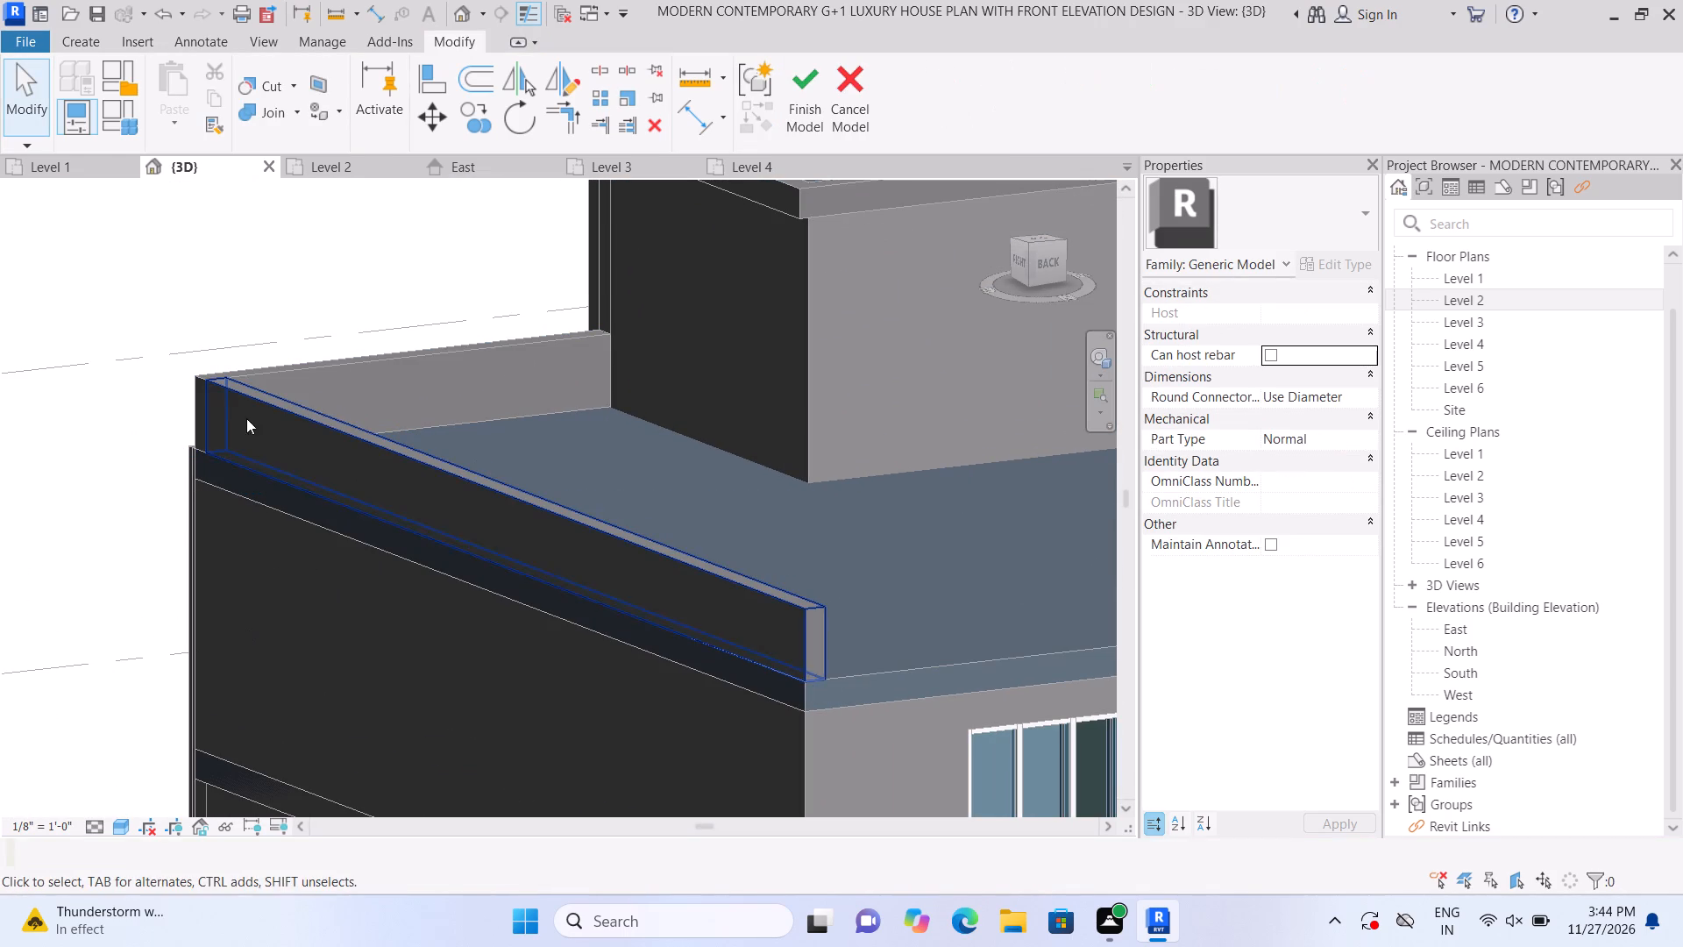
Finish the in-place model and dismiss the save reminder without saving.
left_click(375, 366)
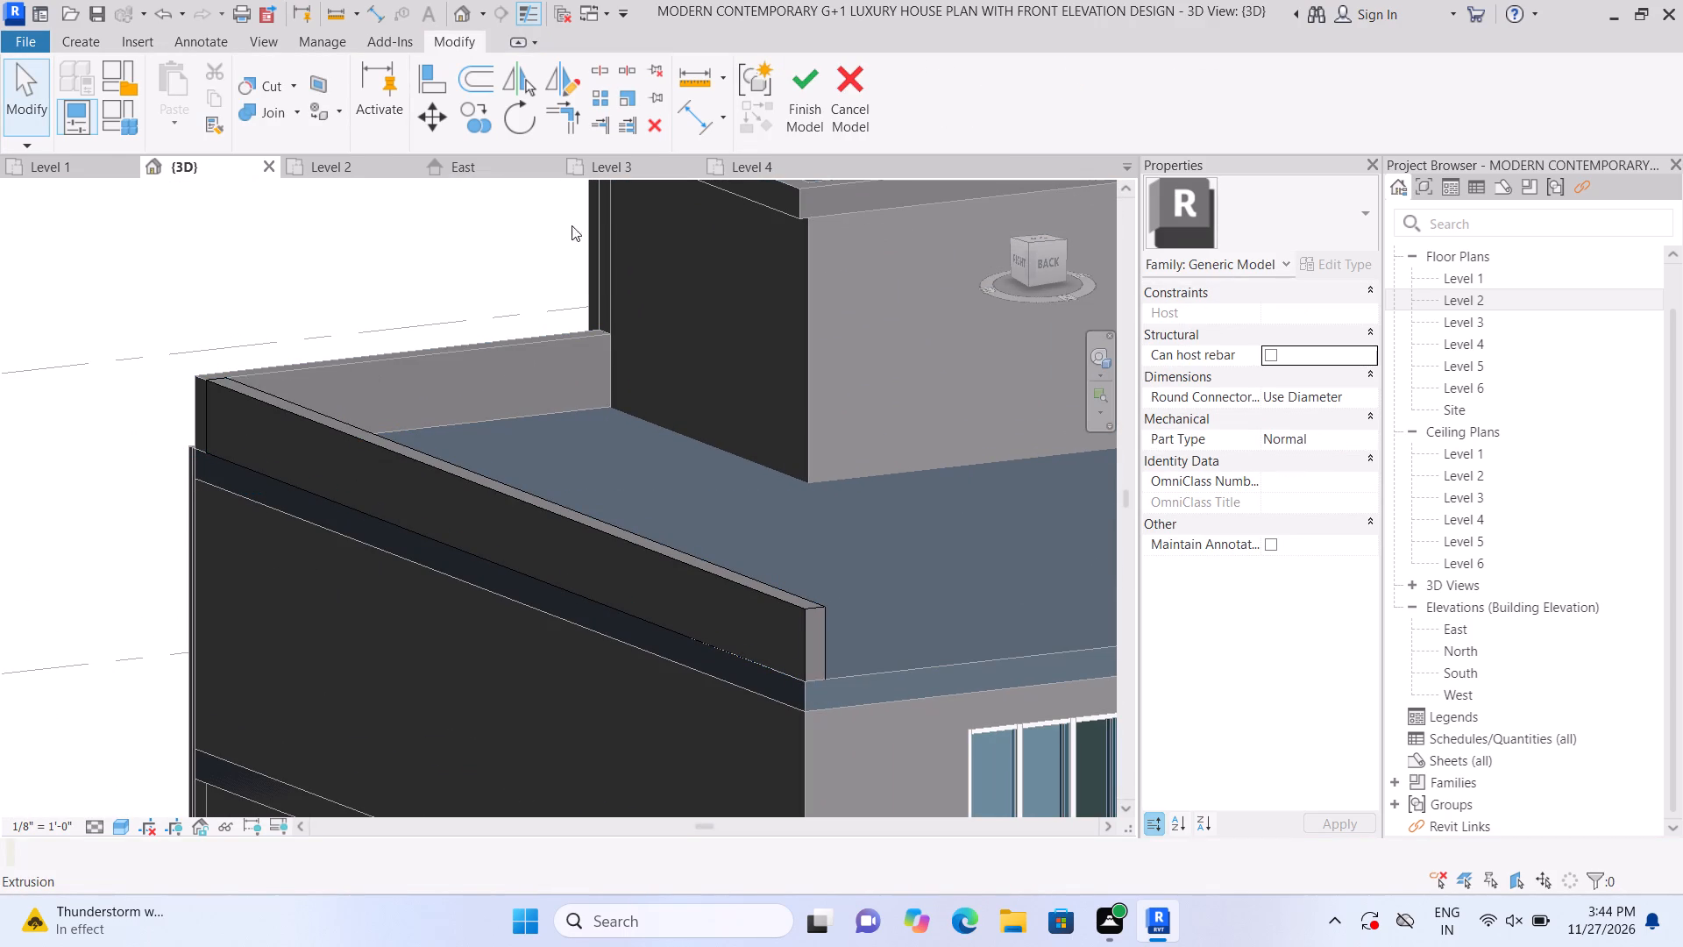
left_click(786, 124)
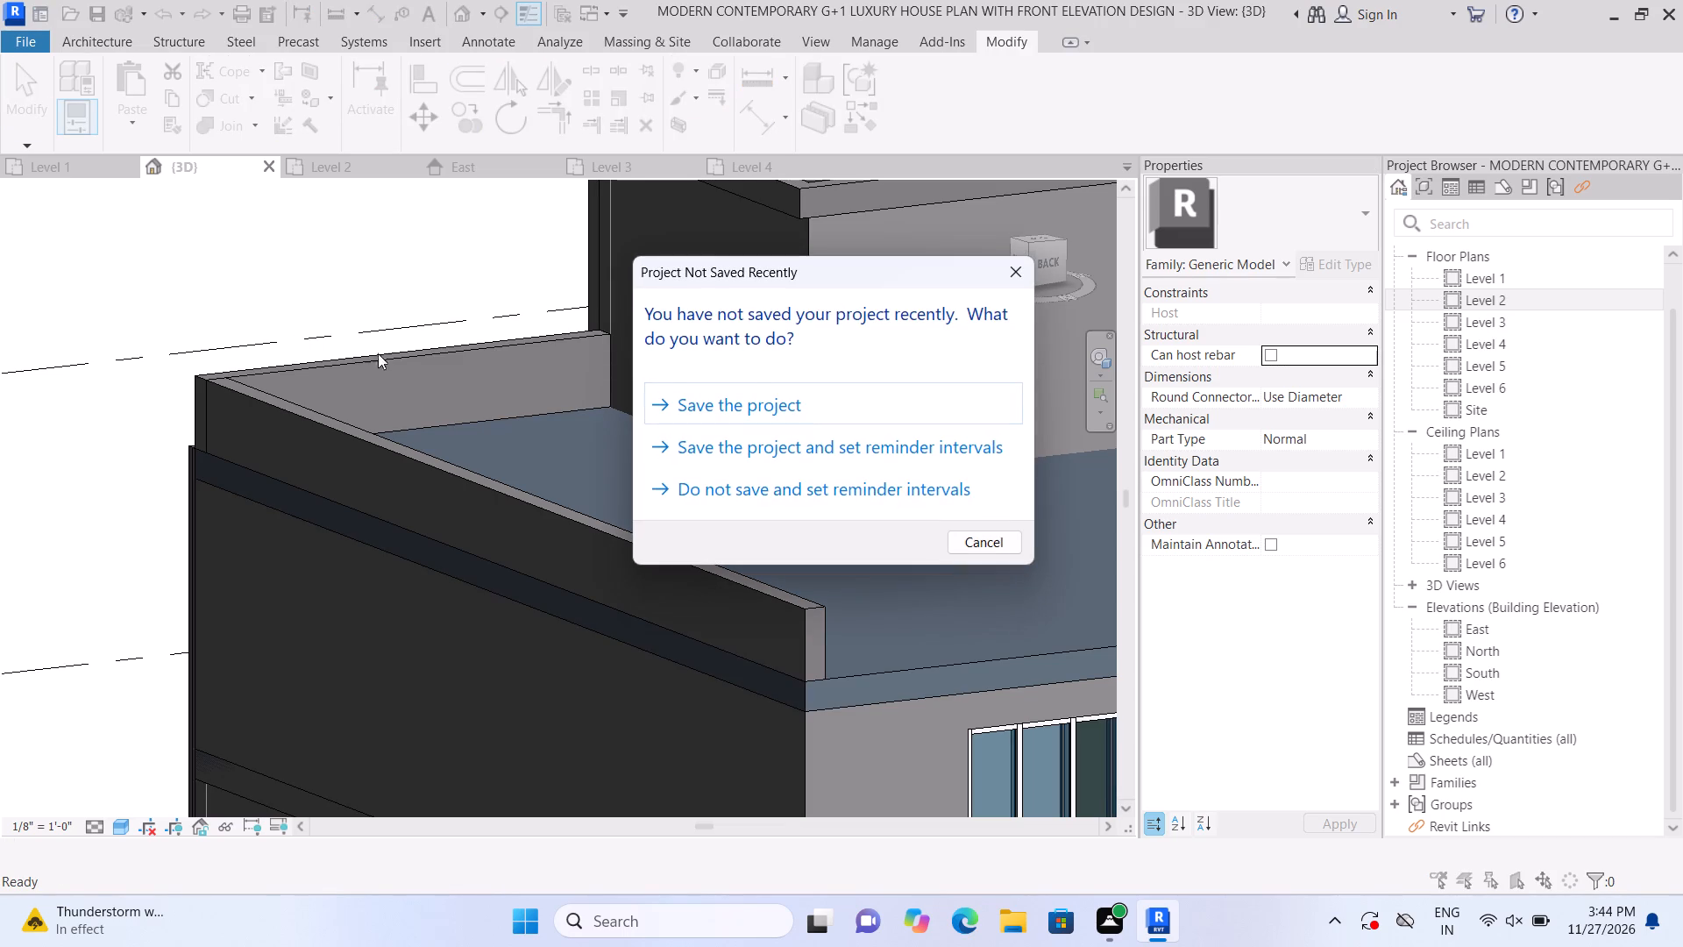
left_click(997, 270)
Join the geometry of the new rear parapet with the adjoining side parapet at their shared corner.
scroll(376, 350, "up", 2)
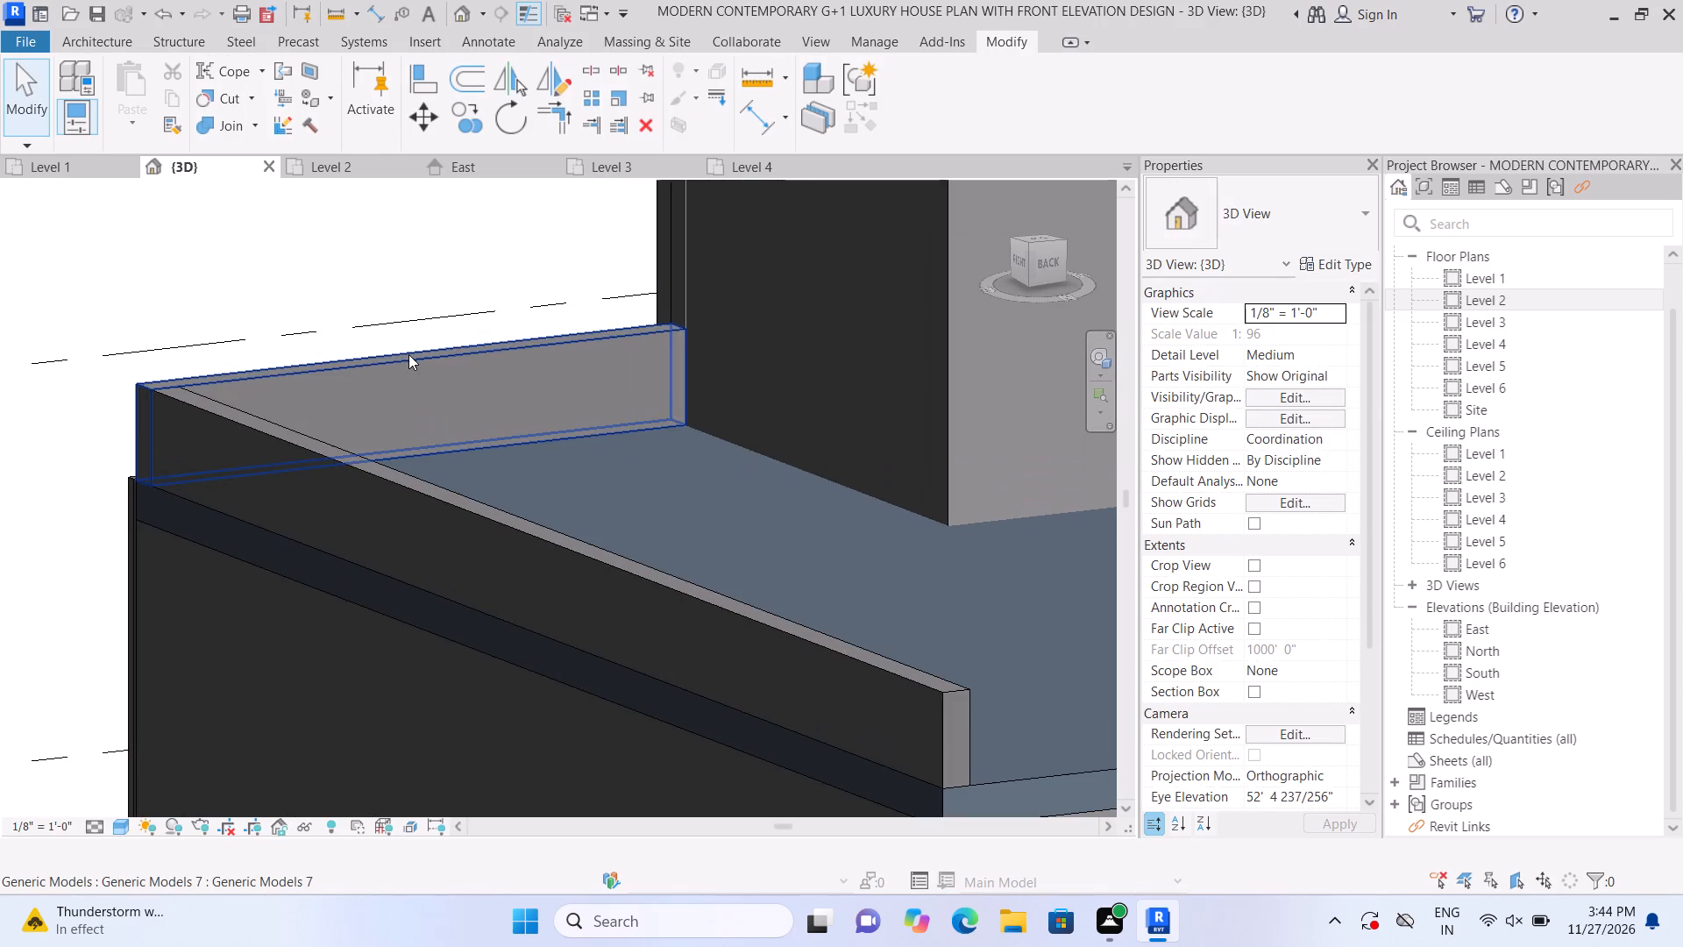
left_click(408, 354)
left_click(430, 266)
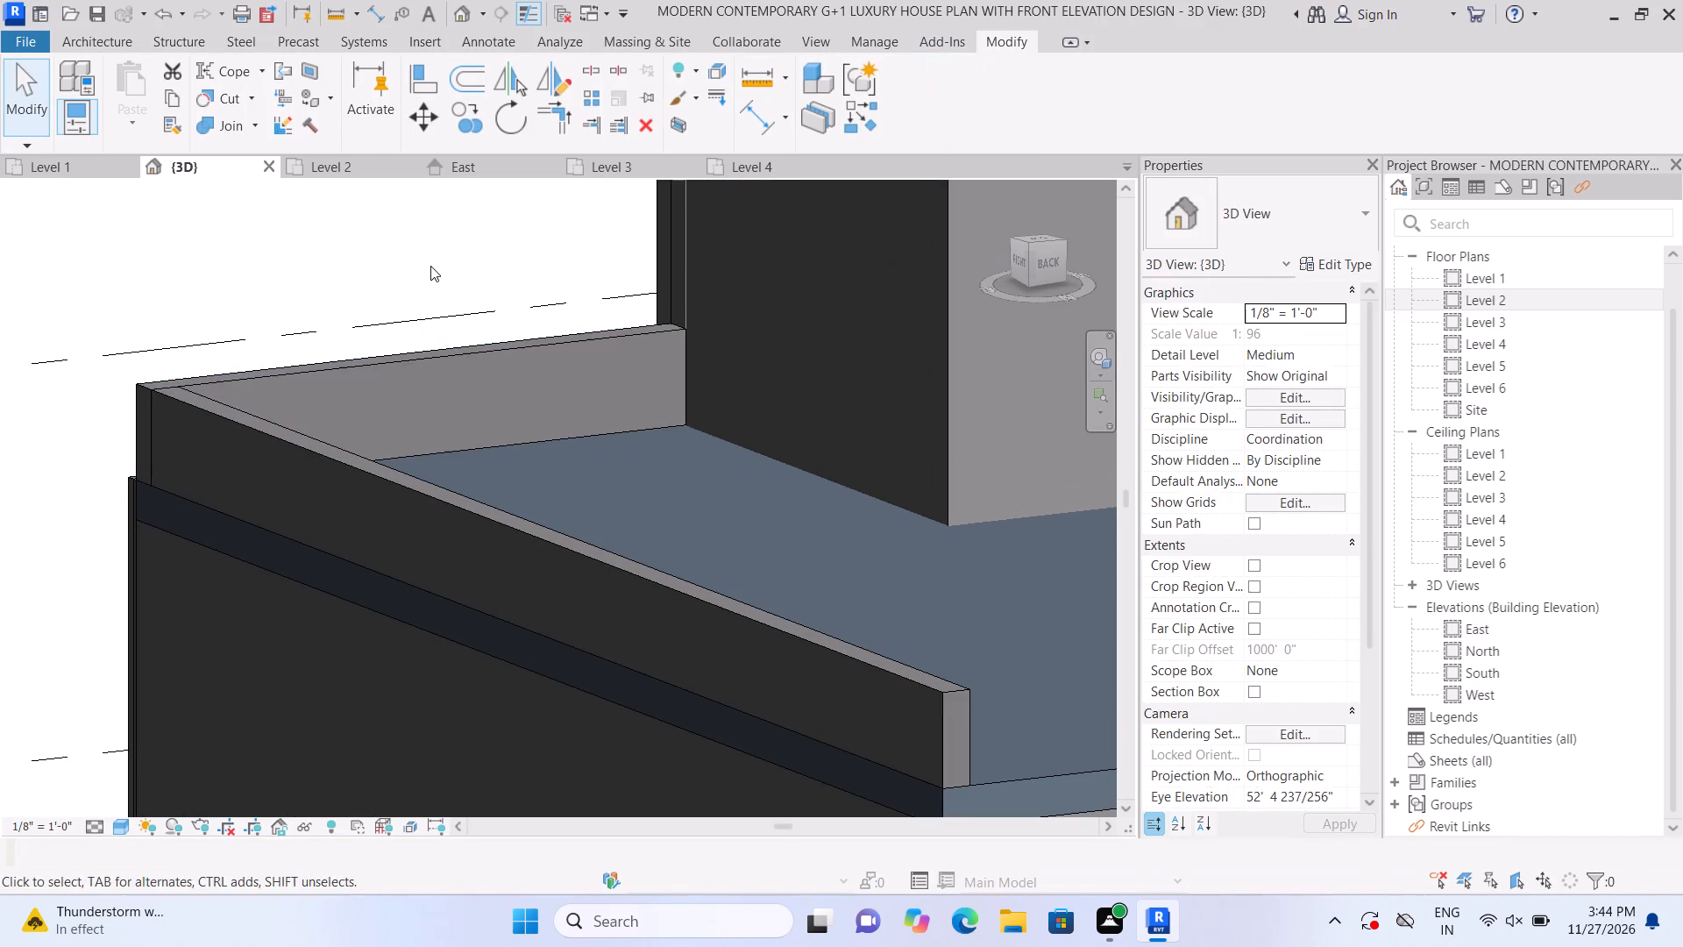
left_click(465, 349)
left_click(428, 260)
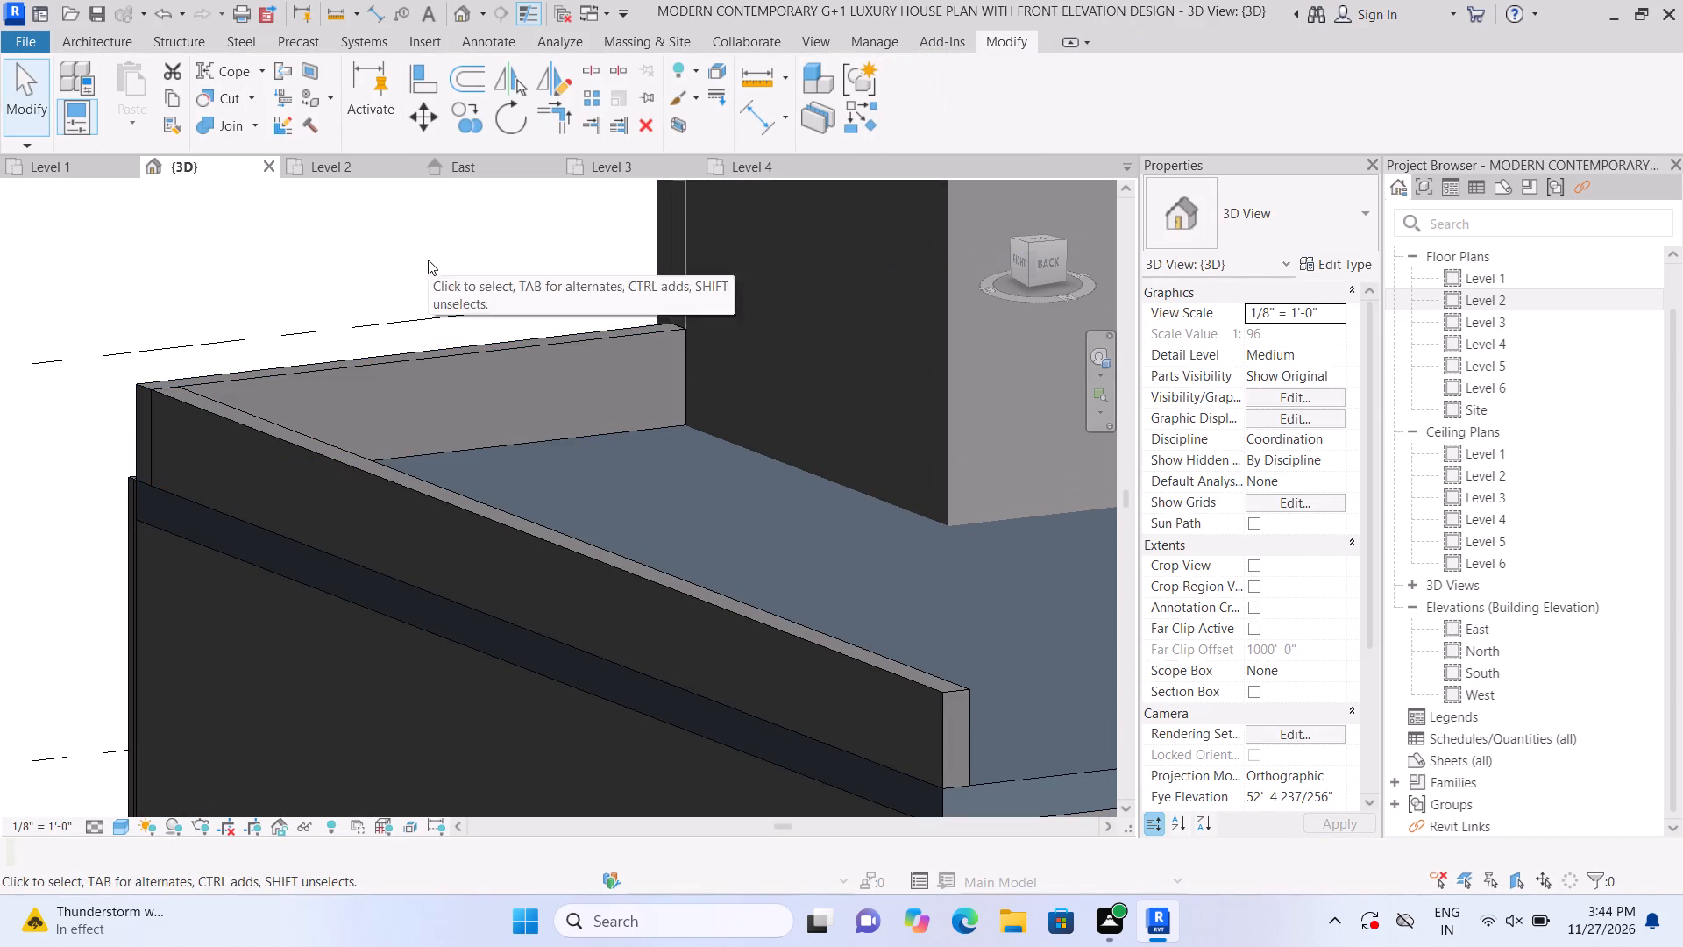
left_click(444, 345)
left_click(421, 286)
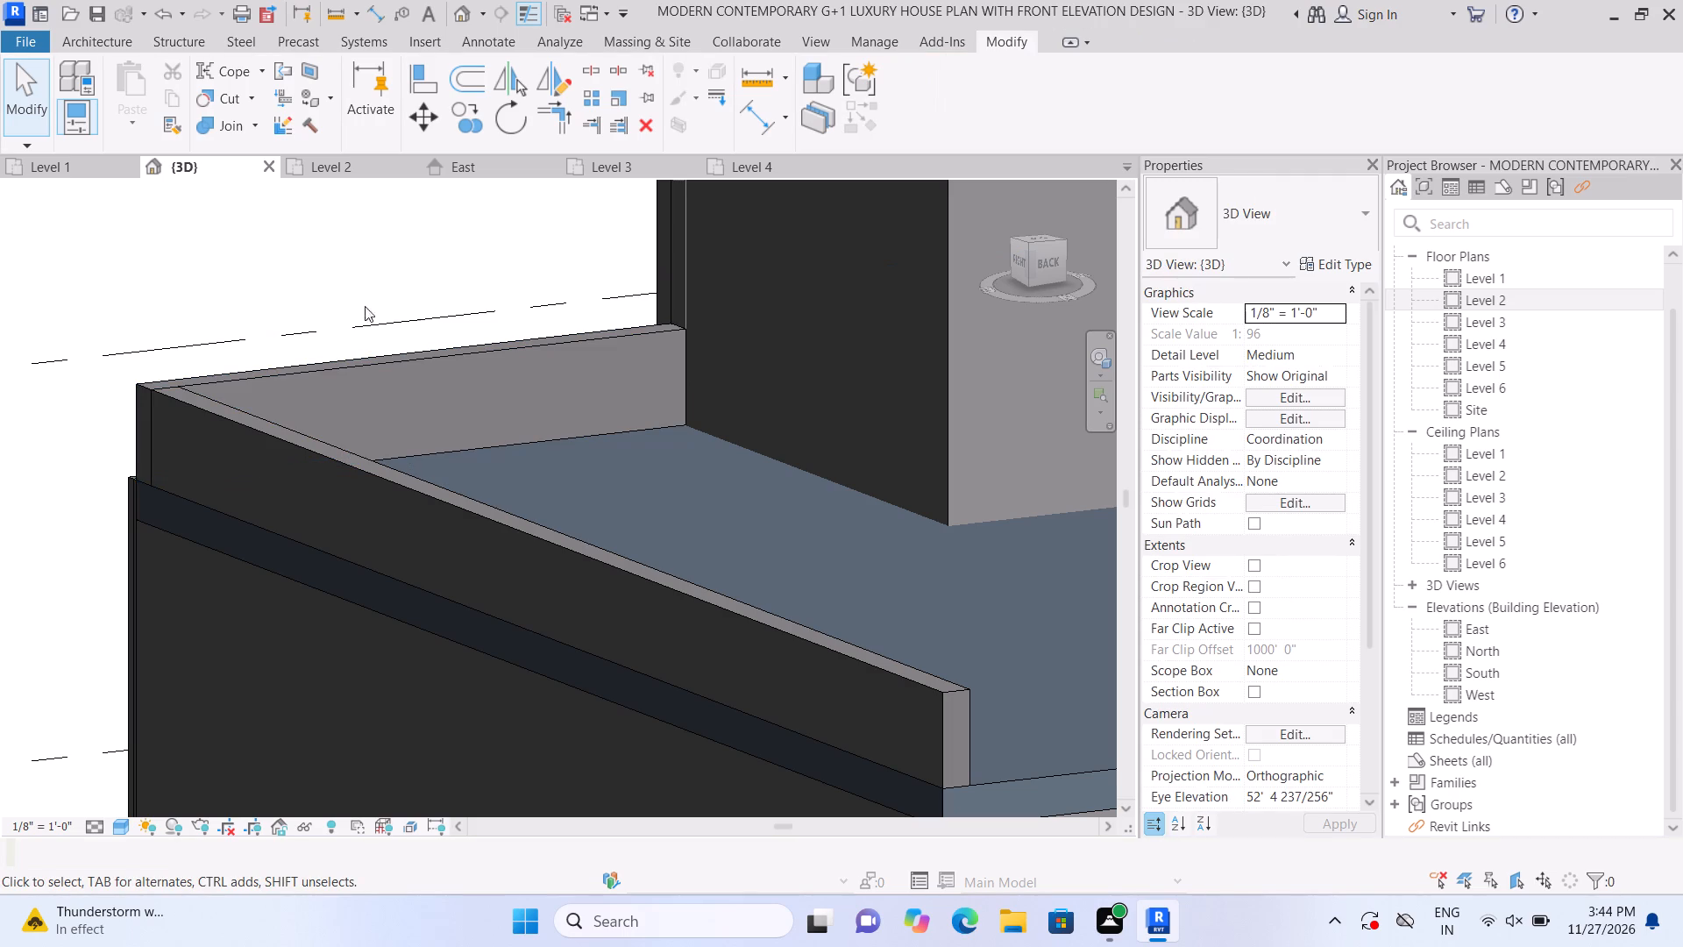
left_click(256, 124)
left_click(259, 156)
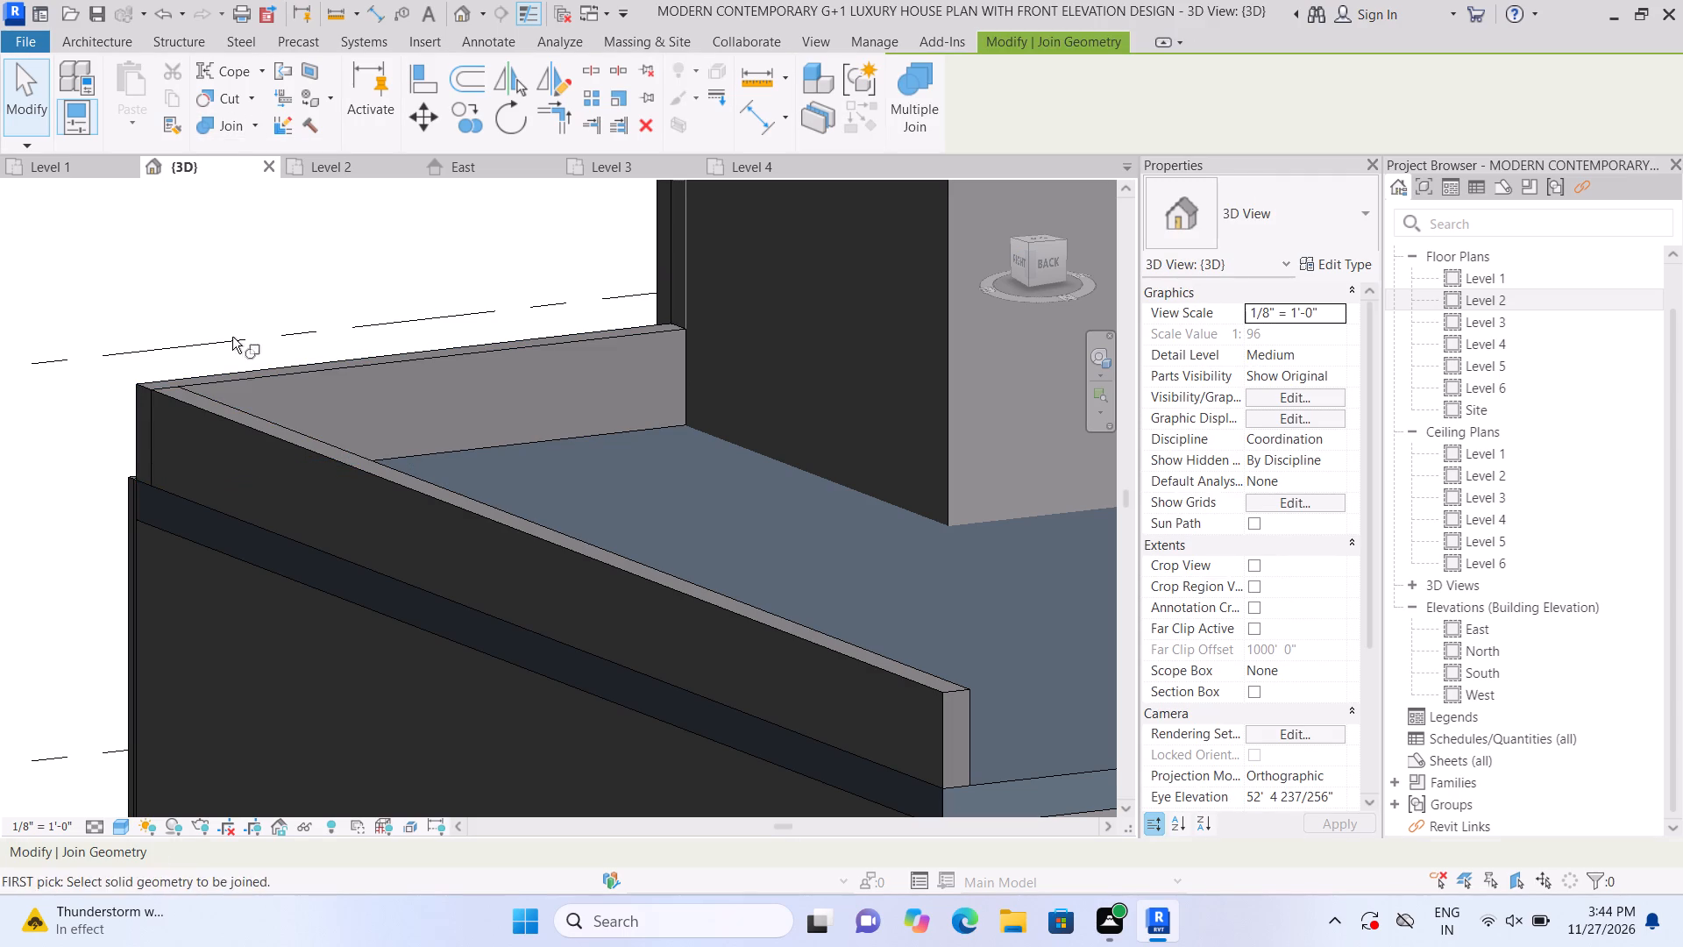
left_click(232, 427)
left_click(271, 358)
double_click(242, 413)
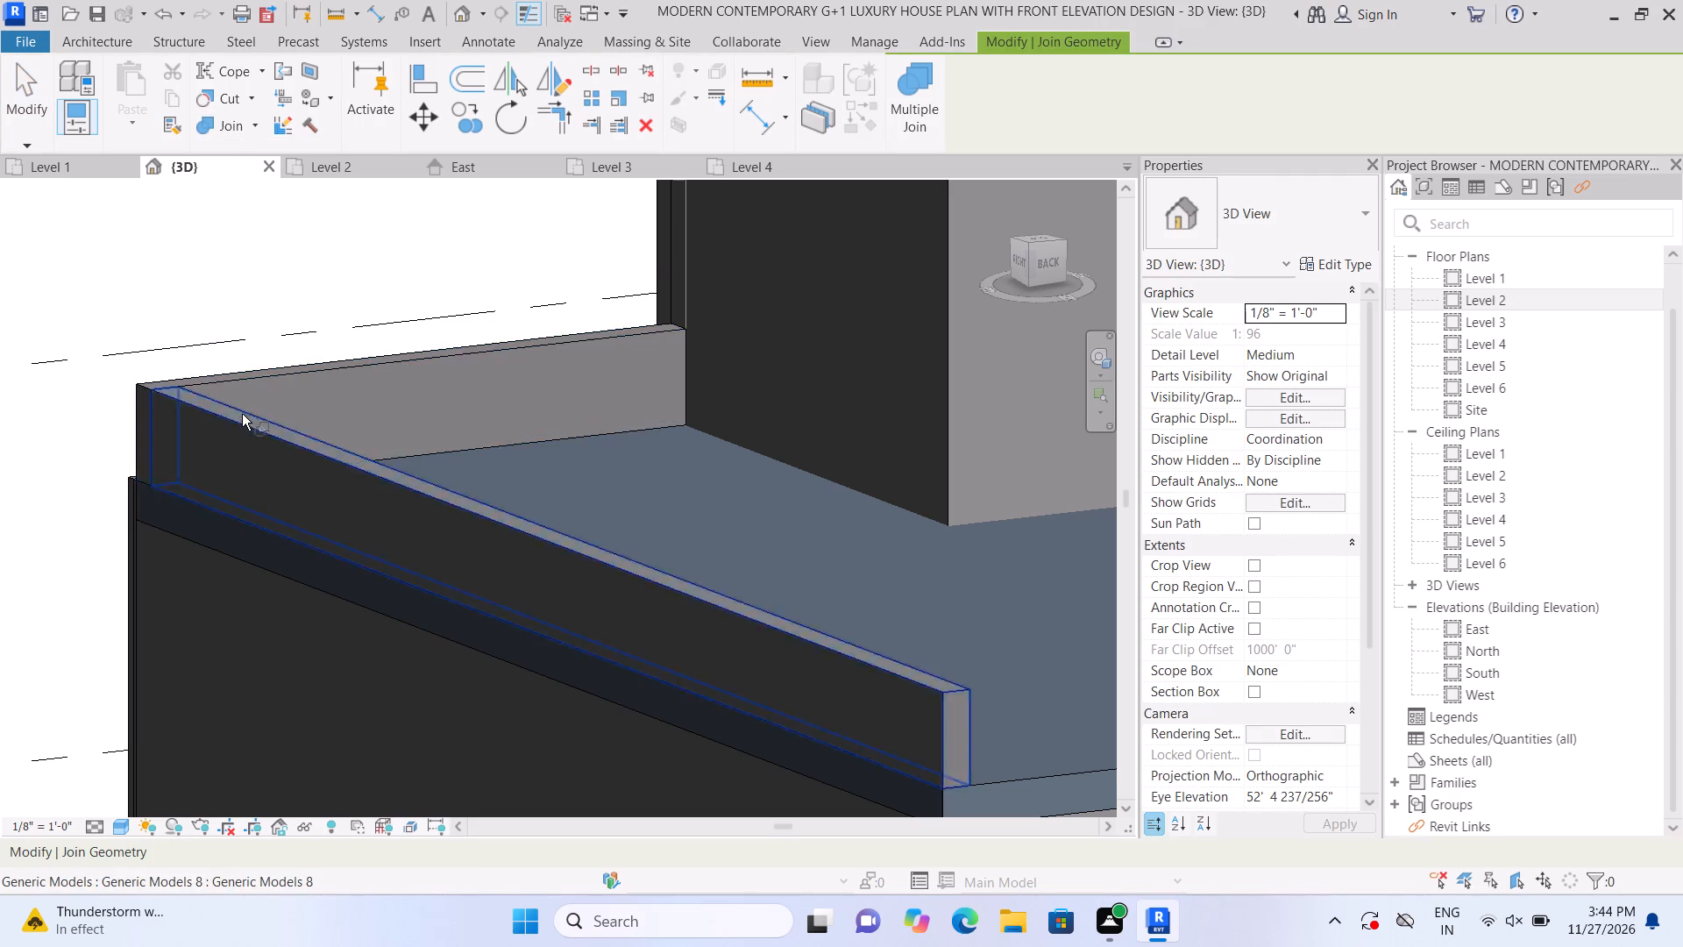
left_click(245, 347)
left_click(259, 362)
left_click(243, 409)
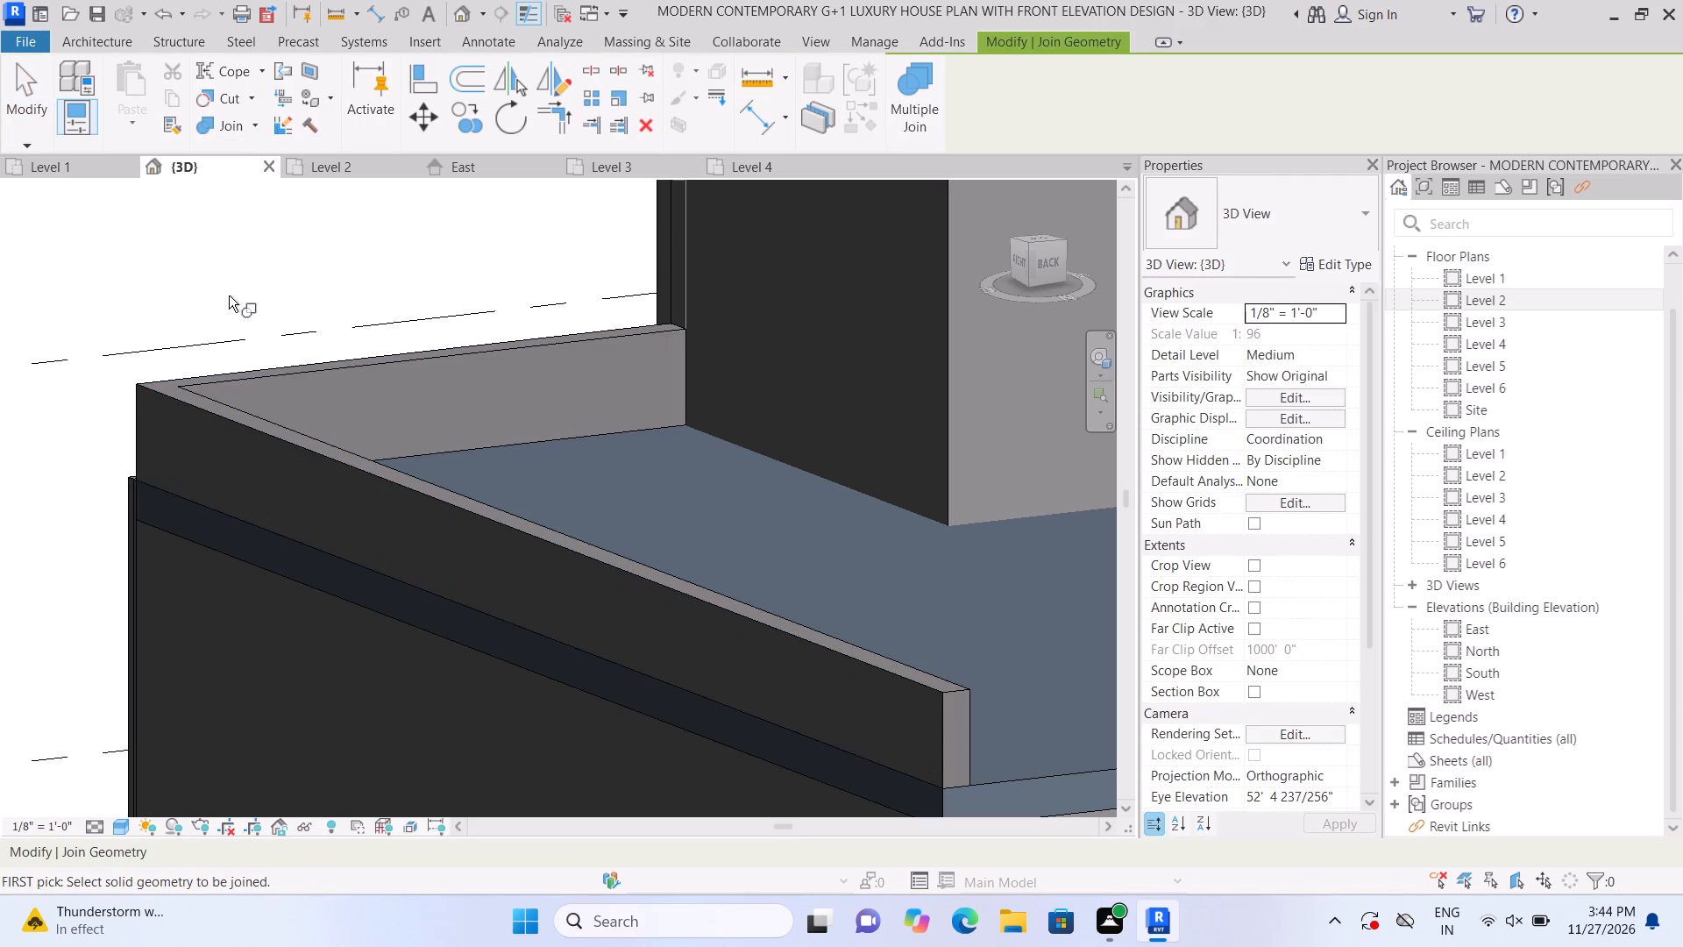
key("Escape")
Examine the house from the side and front to check the roof perimeter and its parapets.
scroll(231, 288, "down", 7)
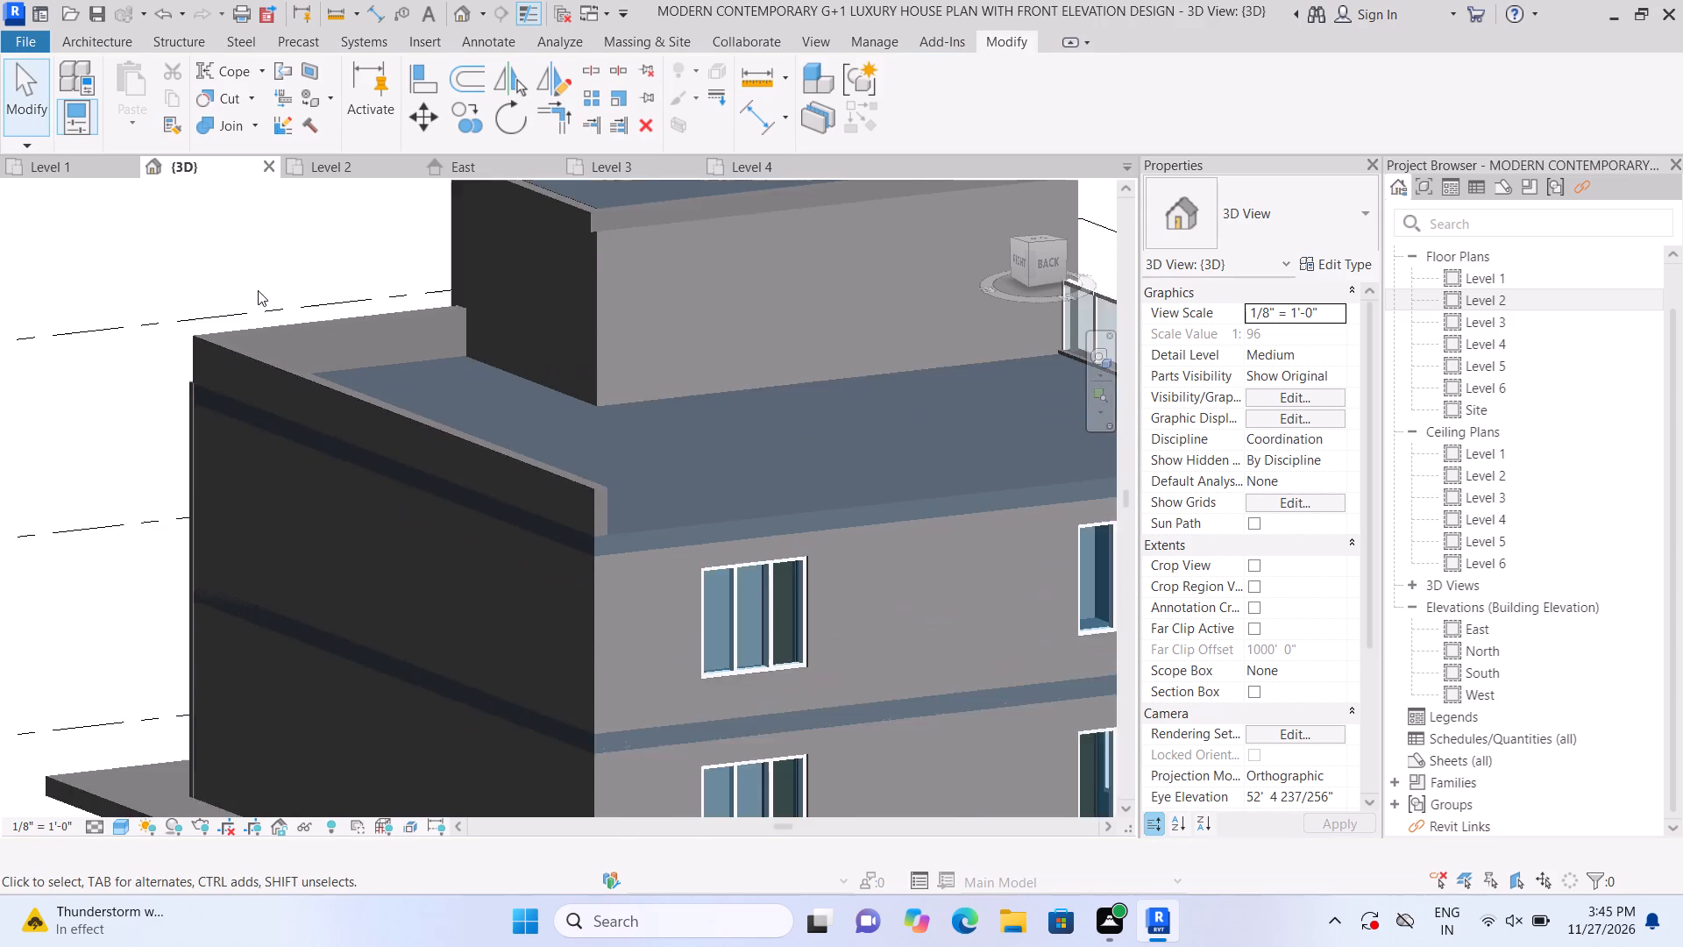
middle_click_drag(445, 652, 316, 652)
scroll(304, 592, "down", 3)
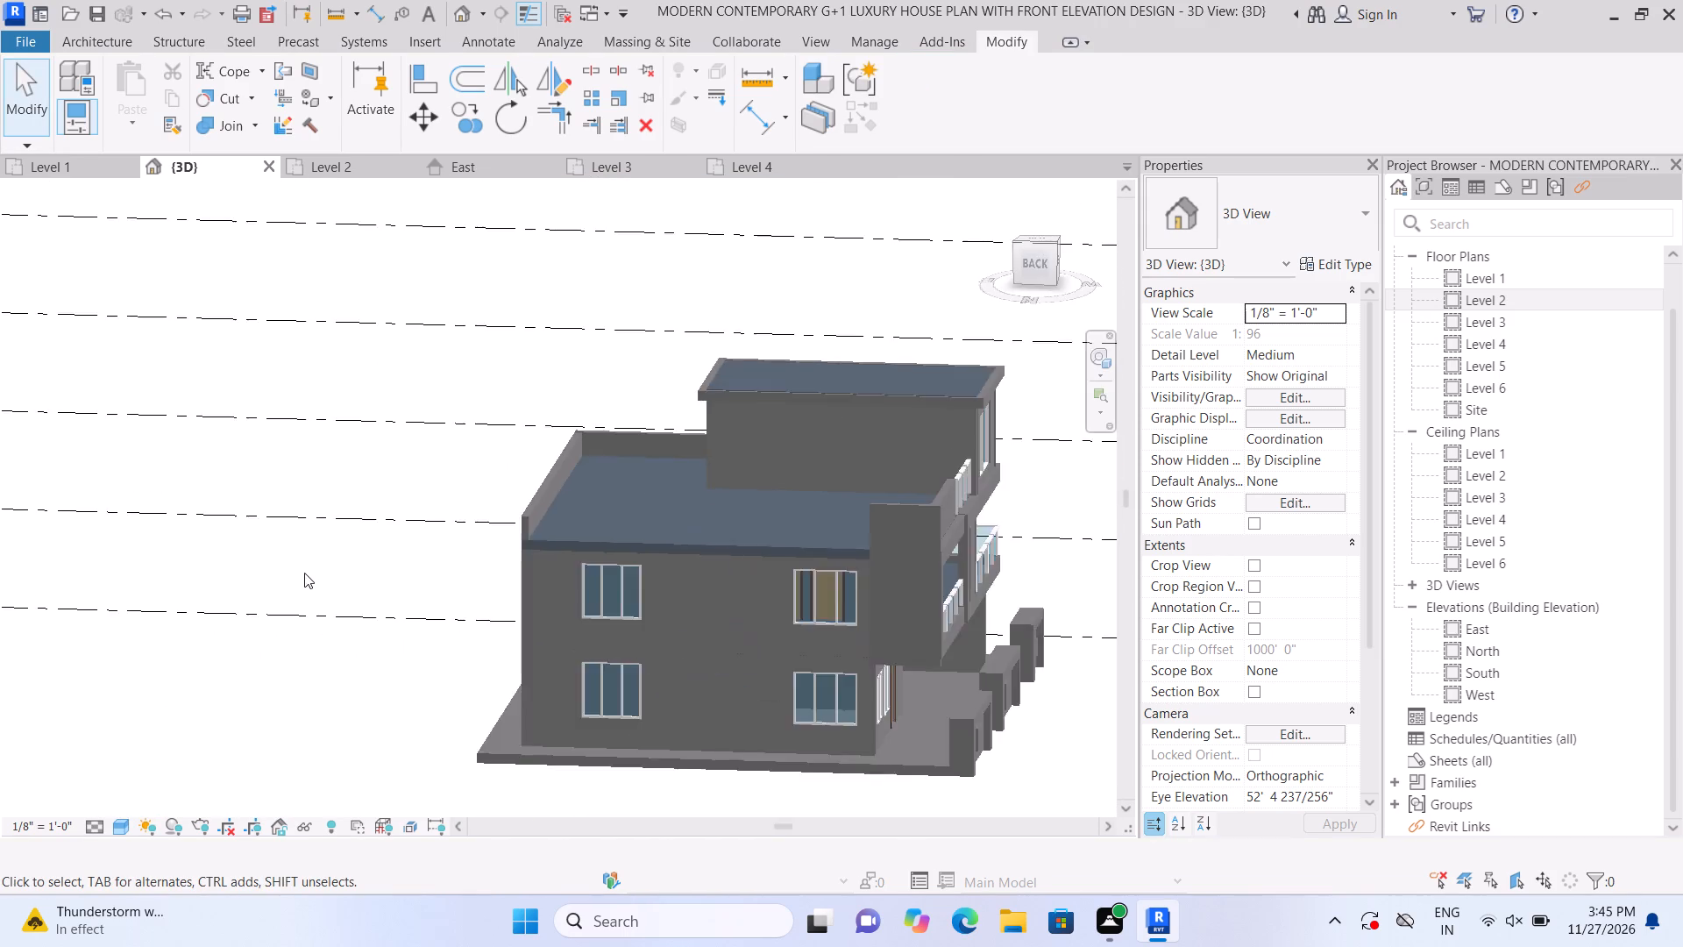
scroll(304, 573, "down", 2)
middle_click_drag(423, 692, 291, 668, "shift")
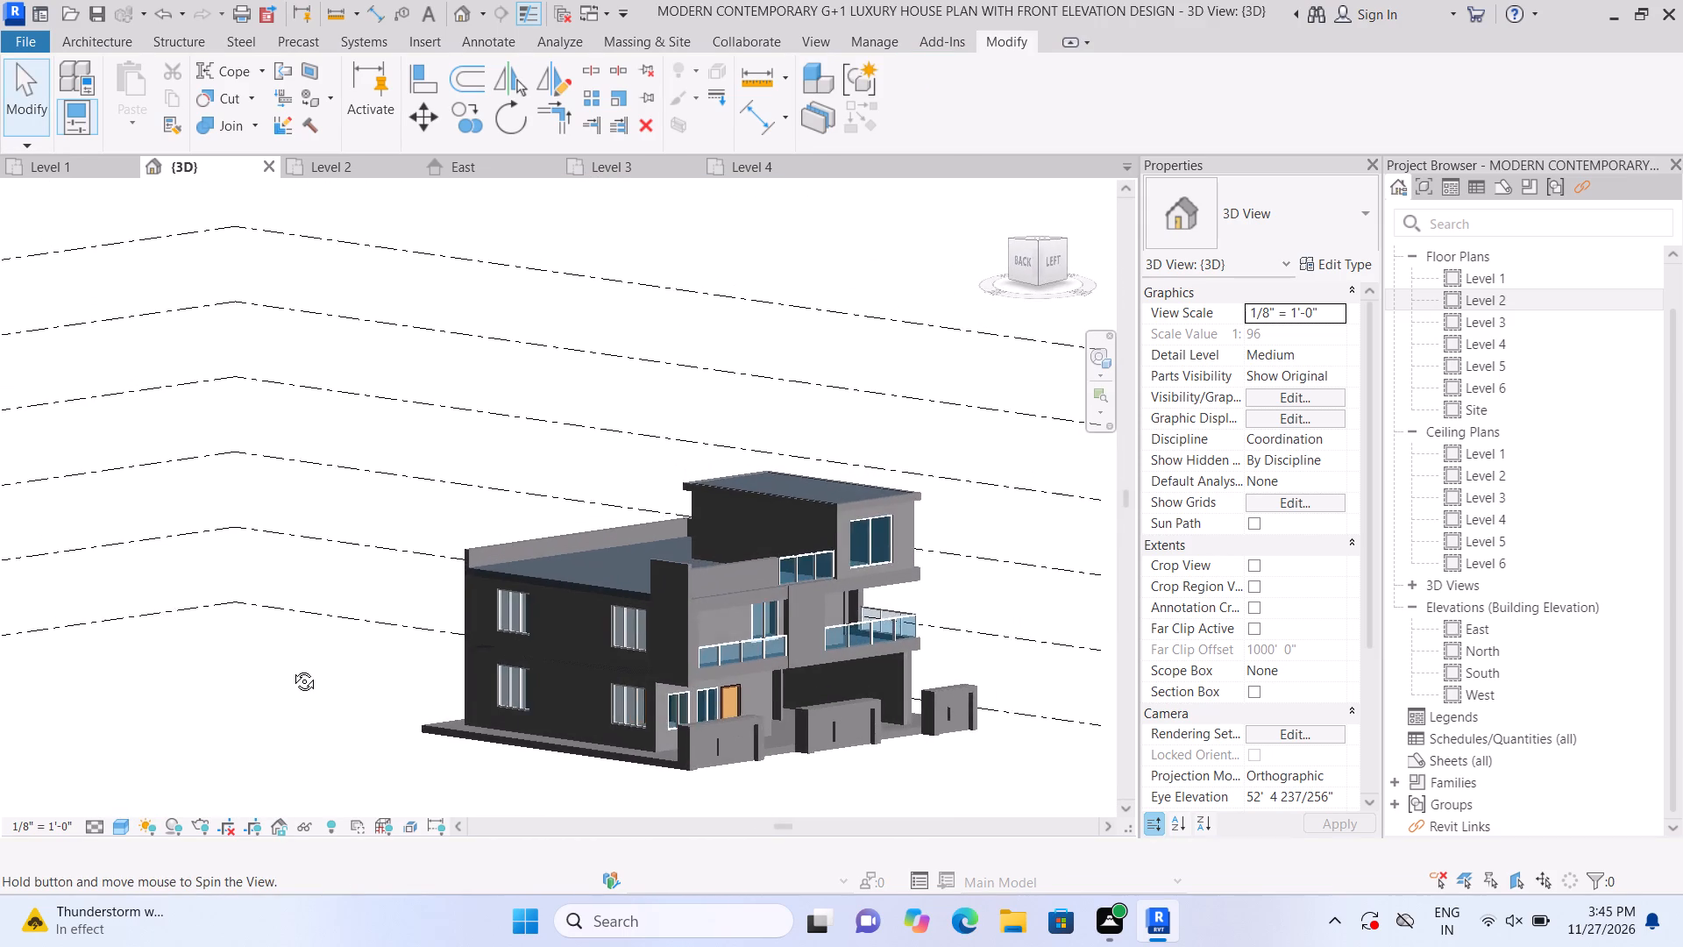
middle_click_drag(291, 668, 383, 674, "shift")
scroll(402, 677, "up", 1)
scroll(471, 650, "up", 1)
middle_click_drag(470, 652, 313, 662)
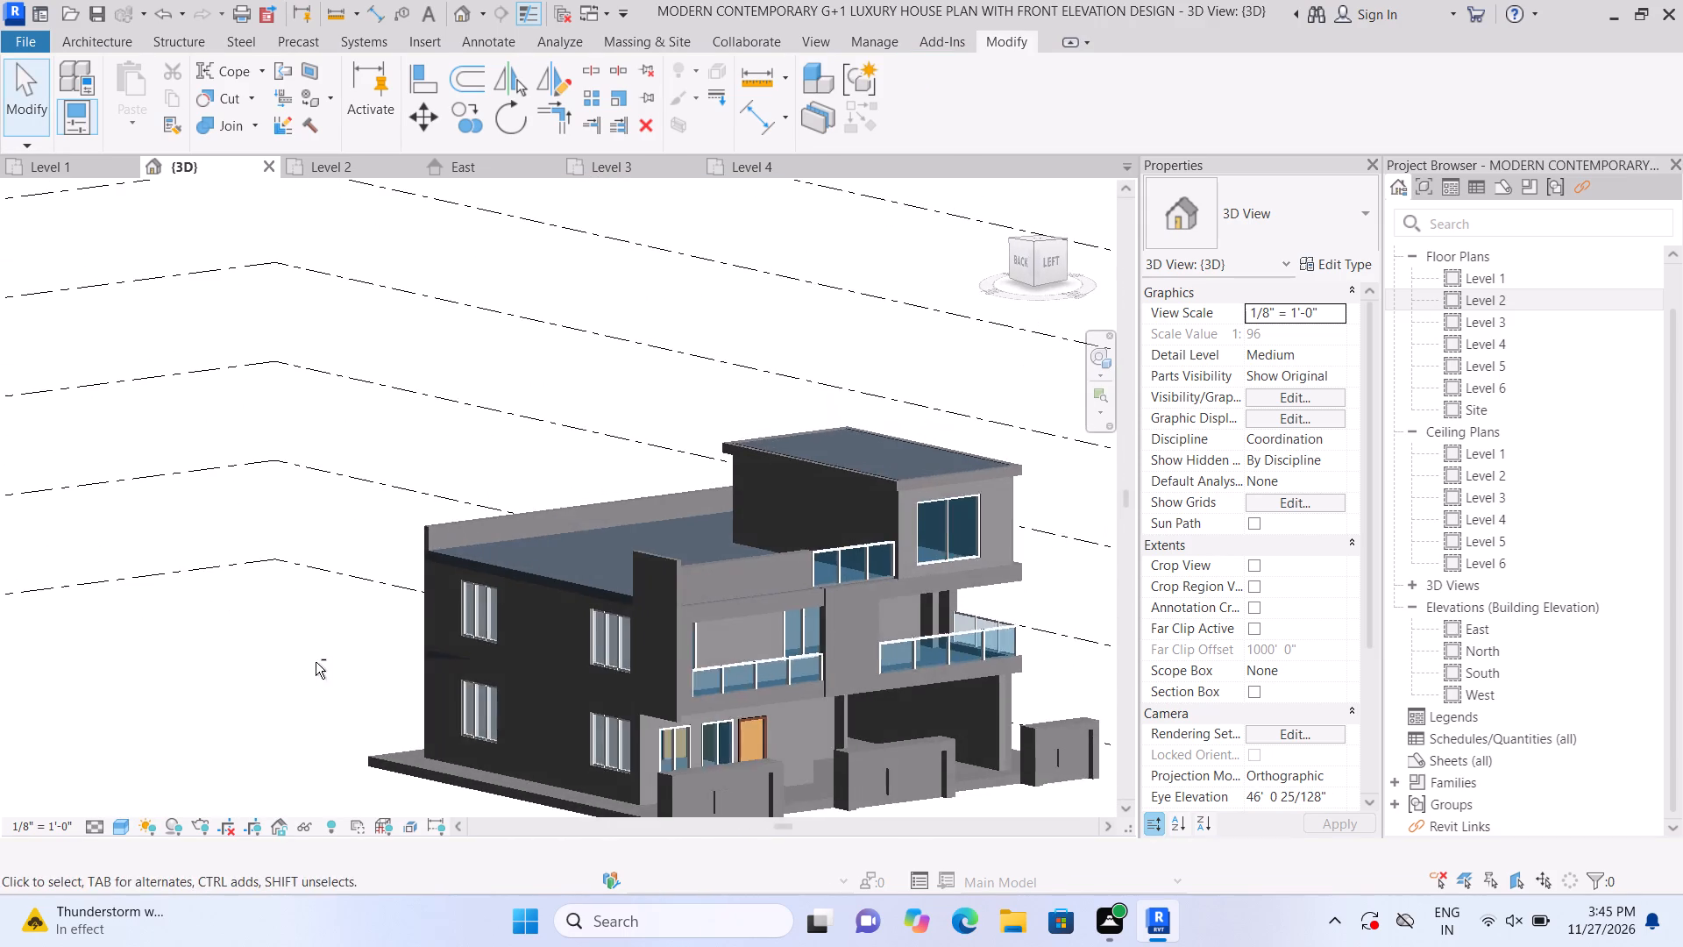
Start a new in-place model in the Generic Models category.
scroll(437, 654, "up", 5)
middle_click_drag(428, 630, 147, 665)
scroll(147, 665, "up", 2)
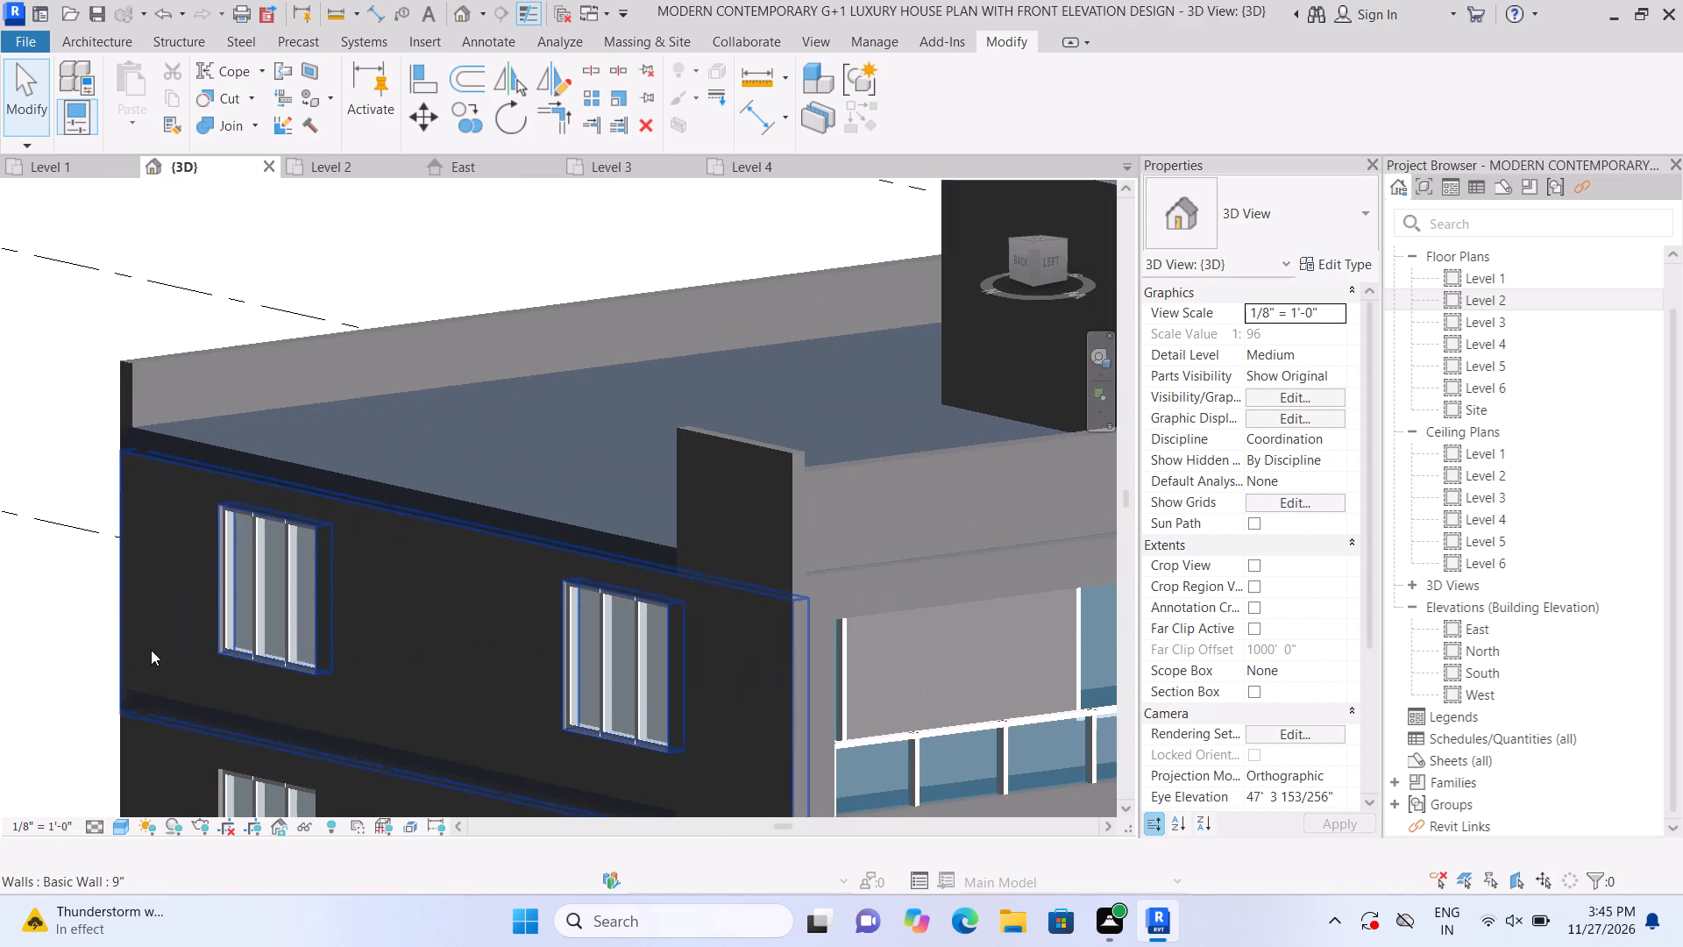
left_click(105, 47)
left_click(90, 88)
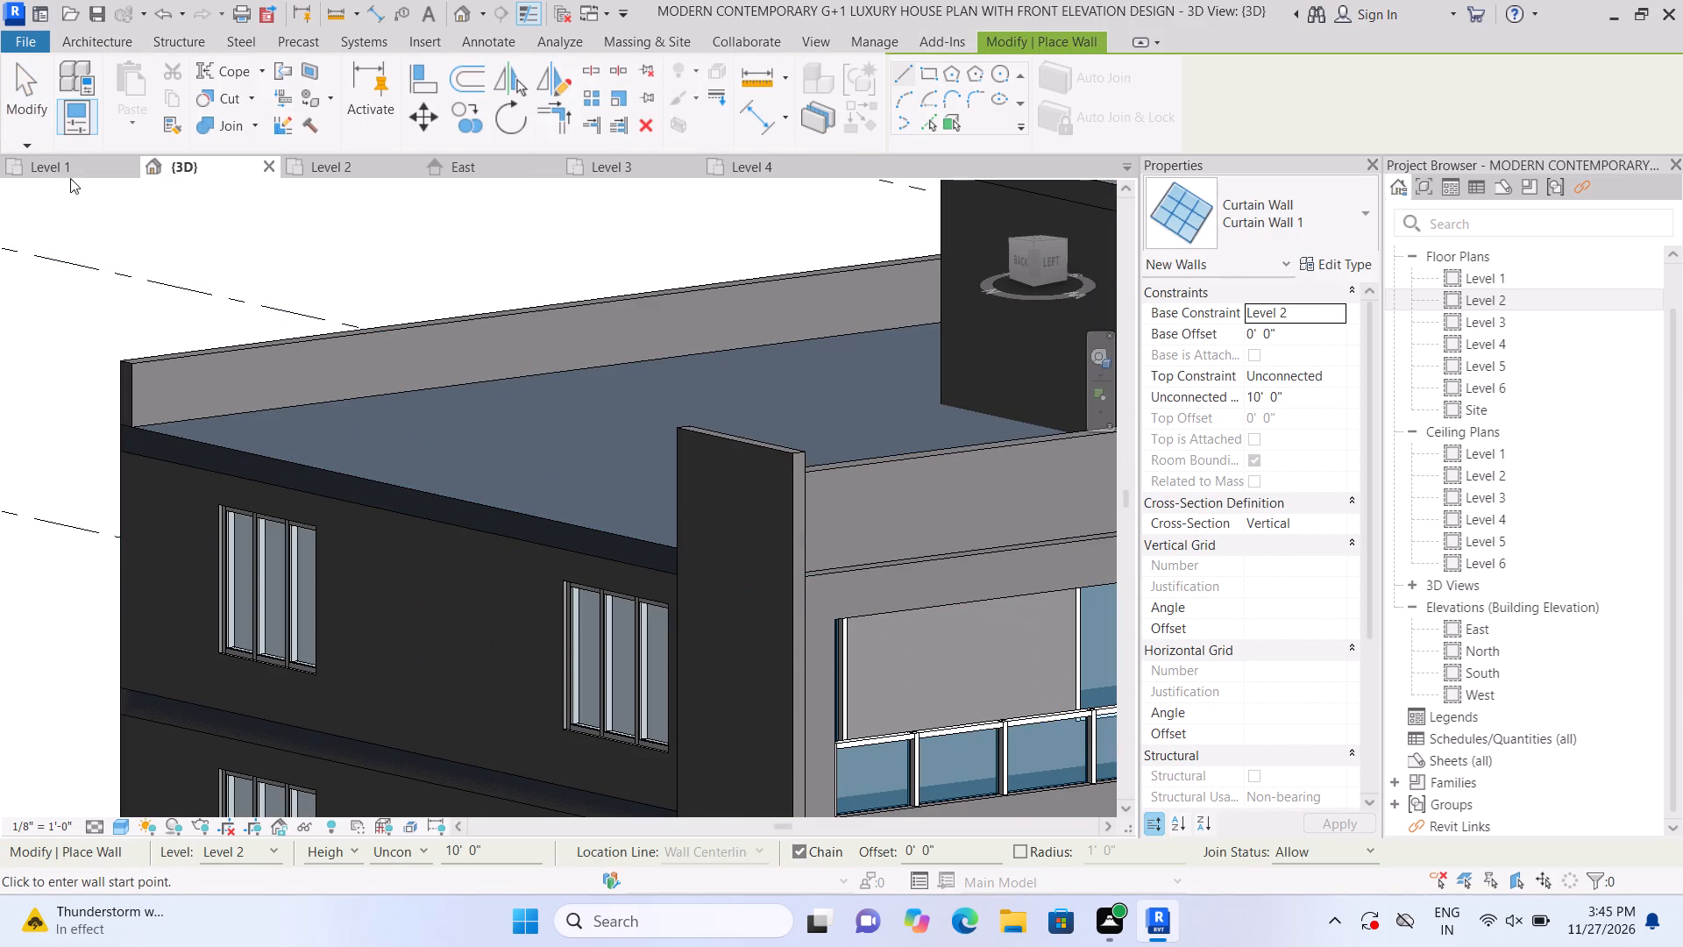
left_click(96, 39)
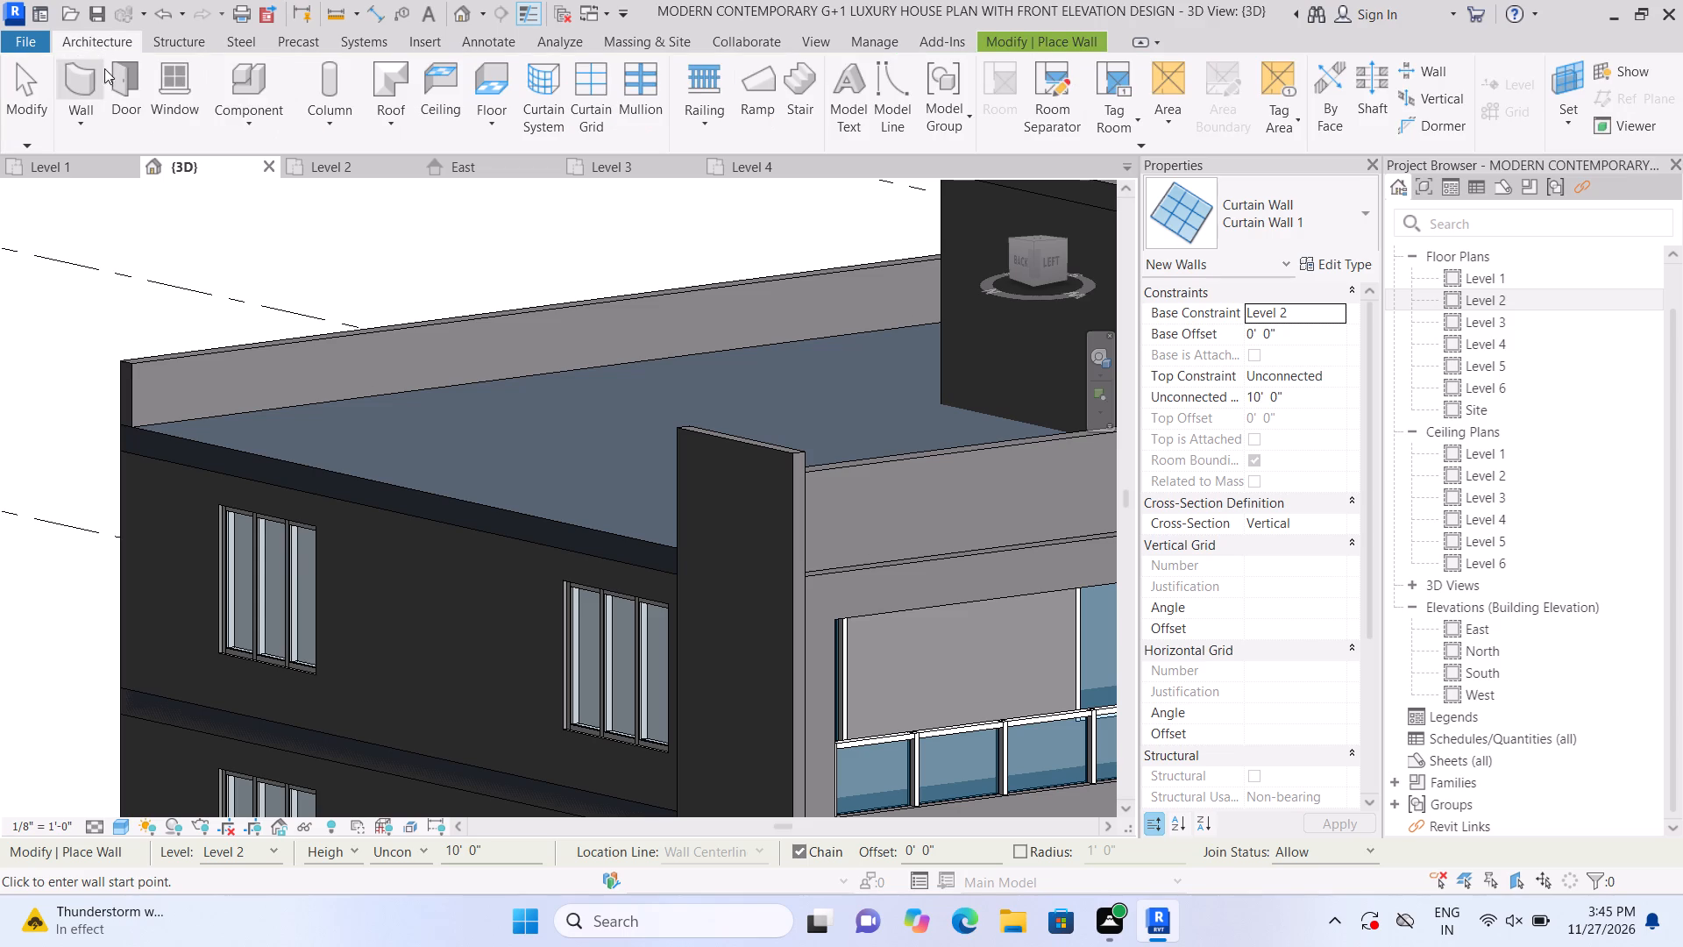
left_click(243, 125)
left_click(256, 205)
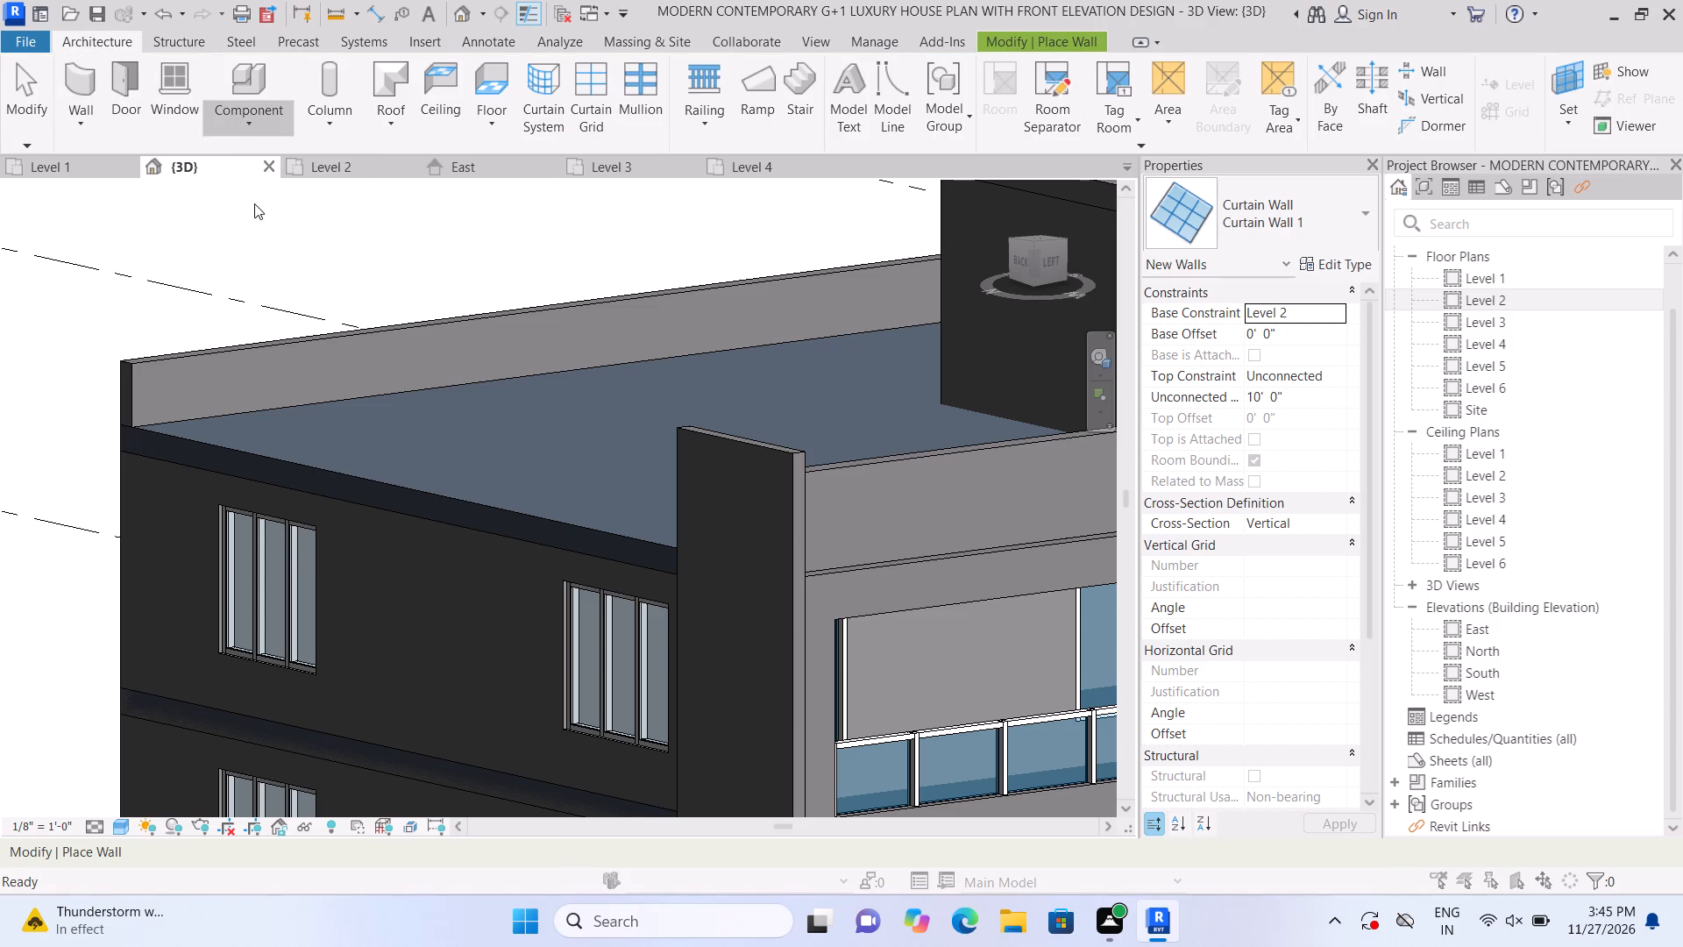
scroll(739, 363, "down", 6)
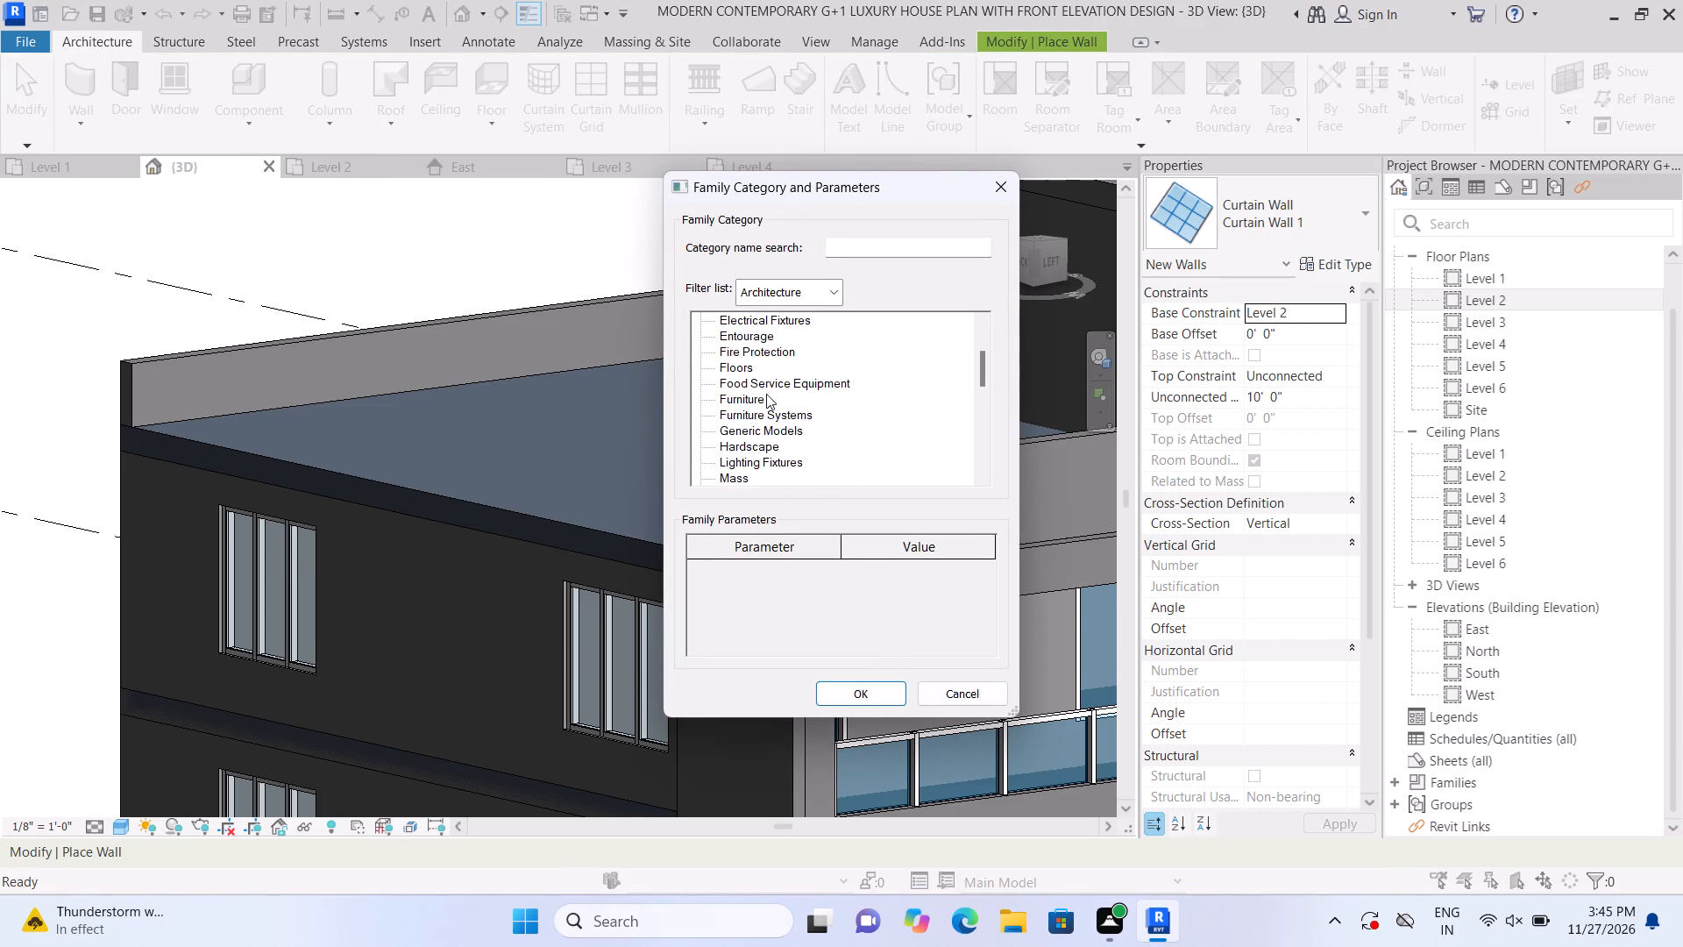
left_click(772, 429)
left_click(877, 689)
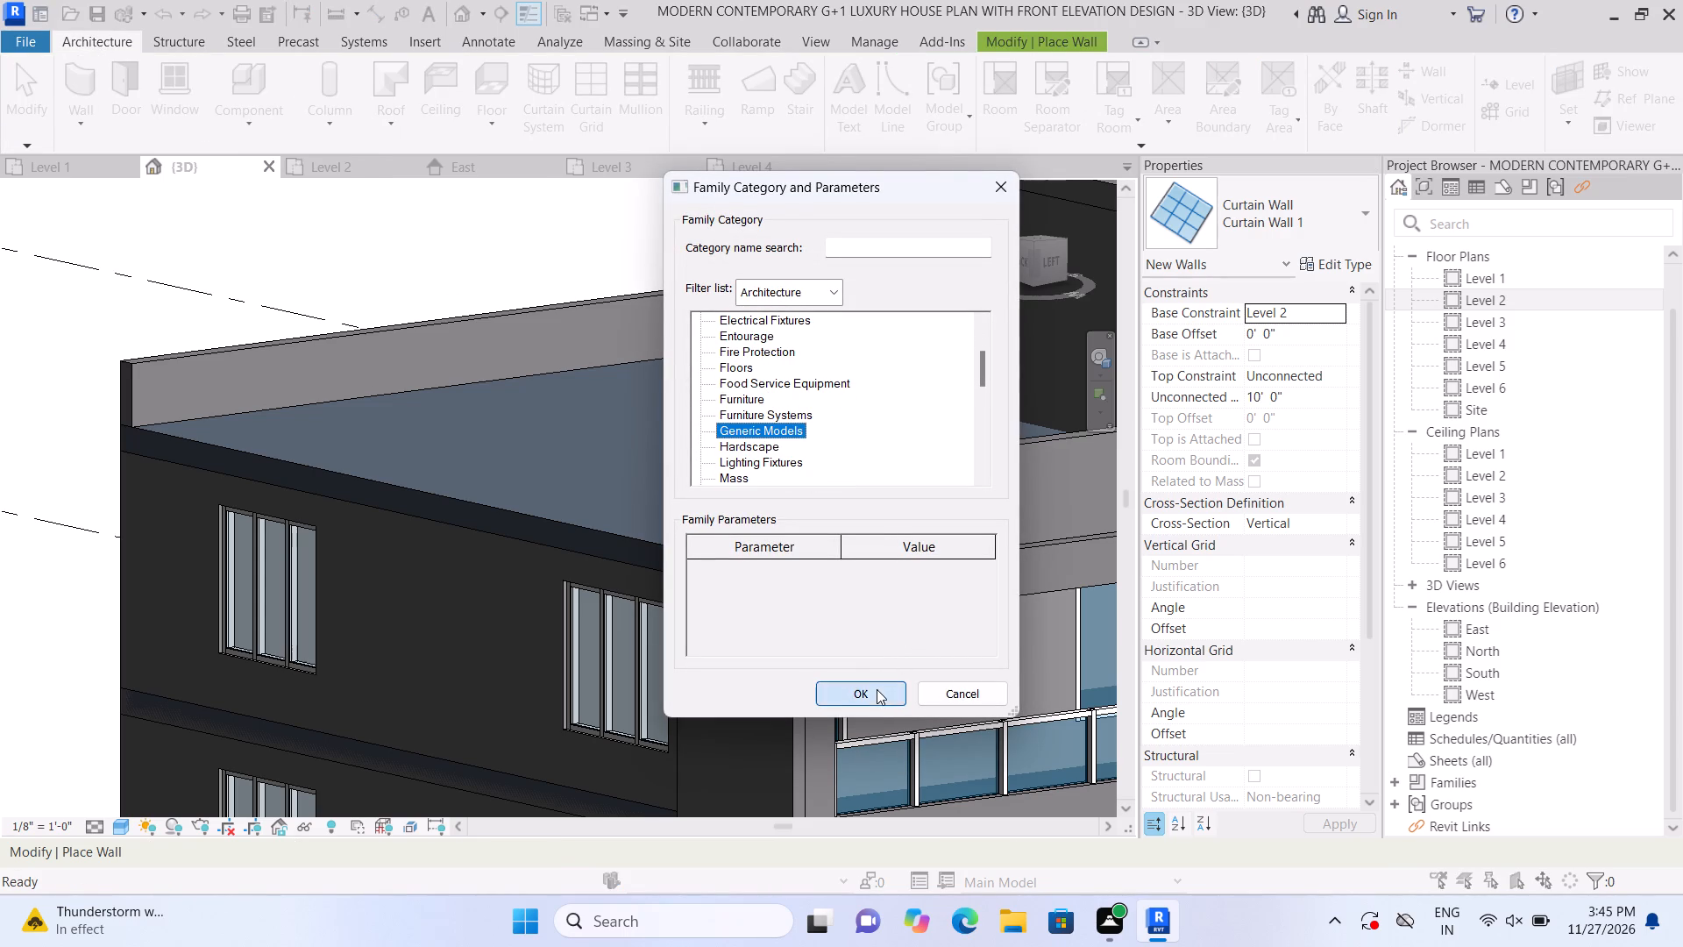
left_click(887, 500)
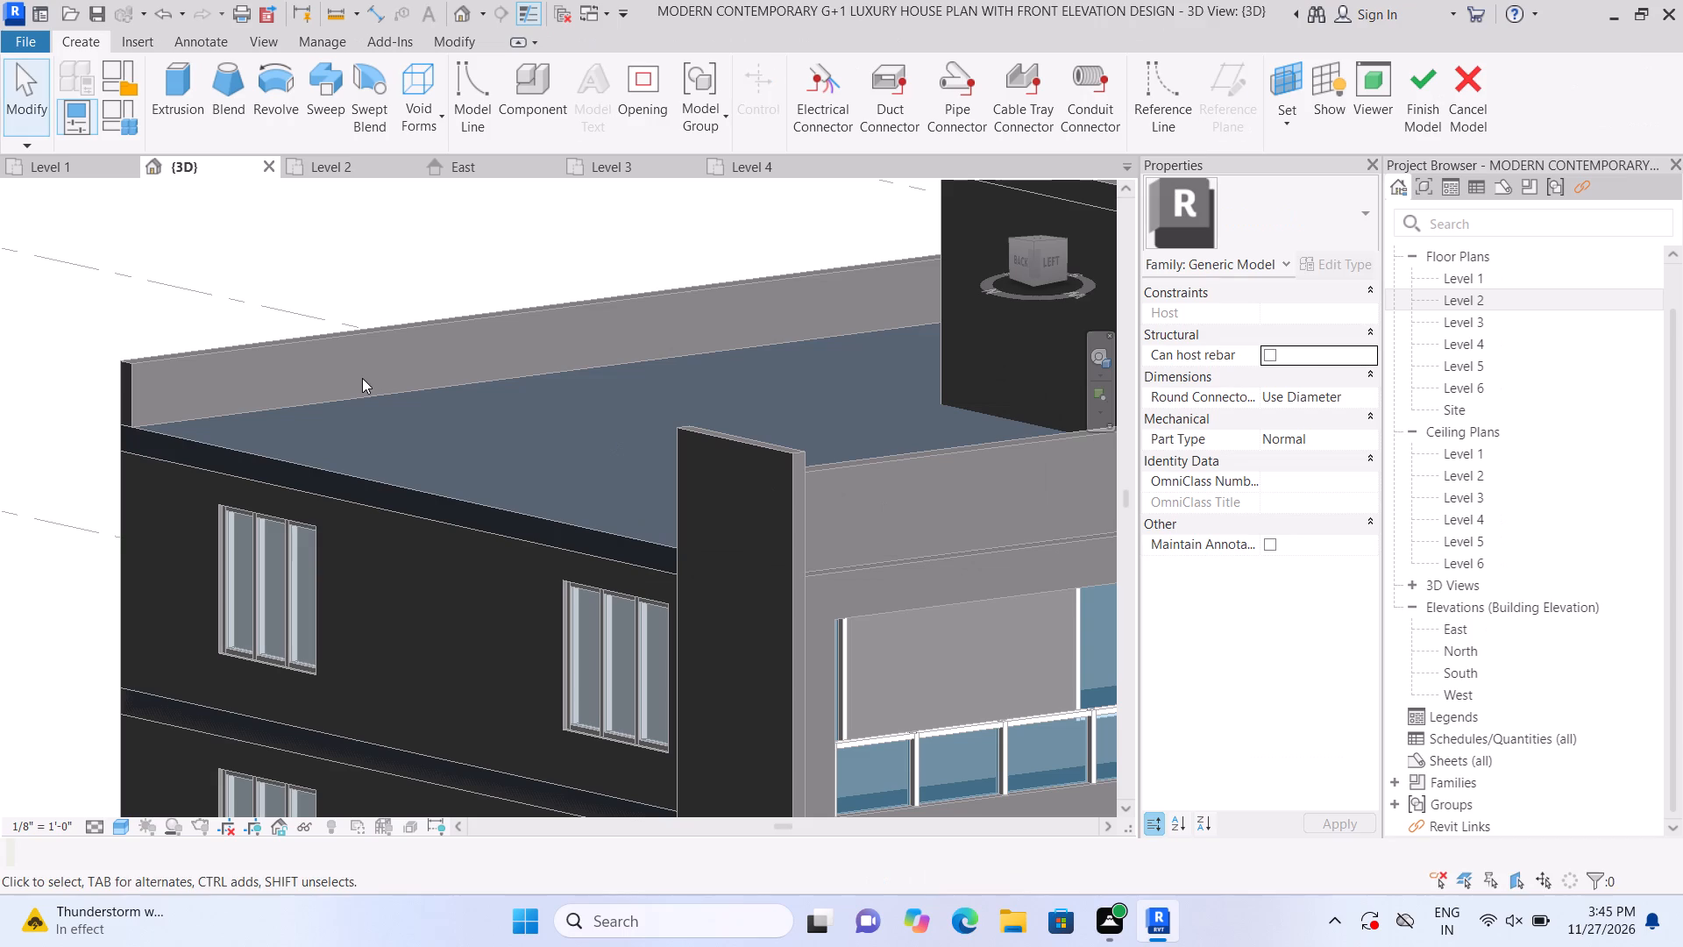
On the roof surface work plane, extrude a rectangle 9" wide and about 15'-7" long along the open roof edge above the windowed side wall.
double_click(196, 129)
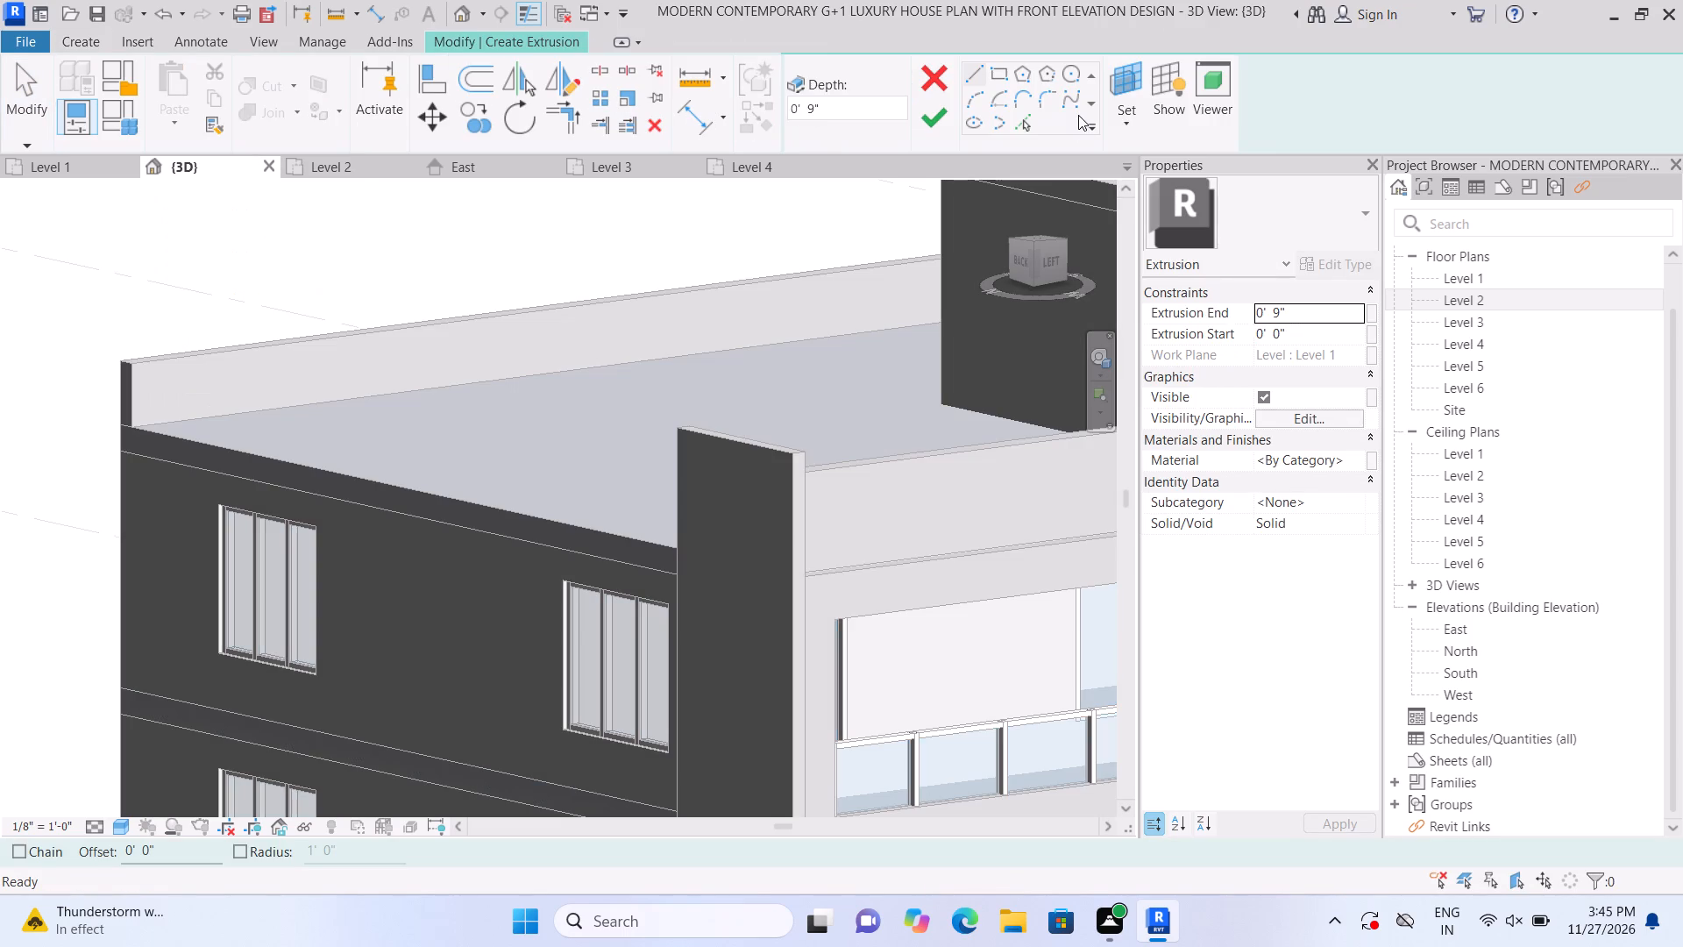
double_click(1126, 124)
left_click(1121, 116)
left_click(1137, 203)
left_click(529, 524)
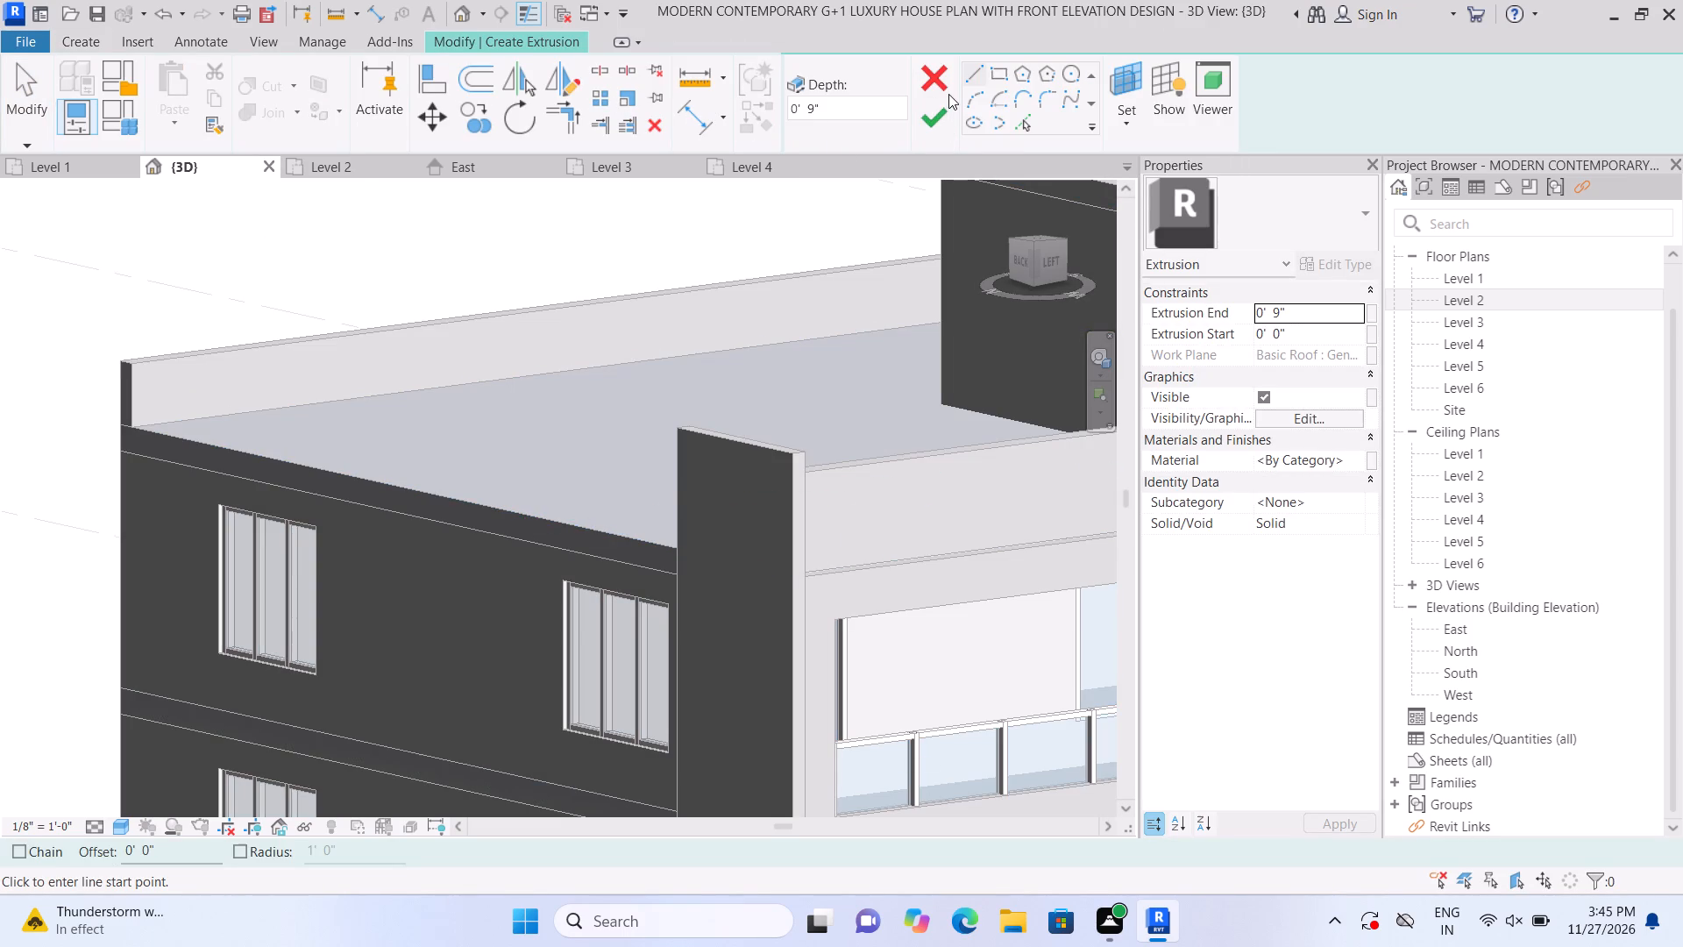
left_click(997, 78)
scroll(222, 418, "up", 3)
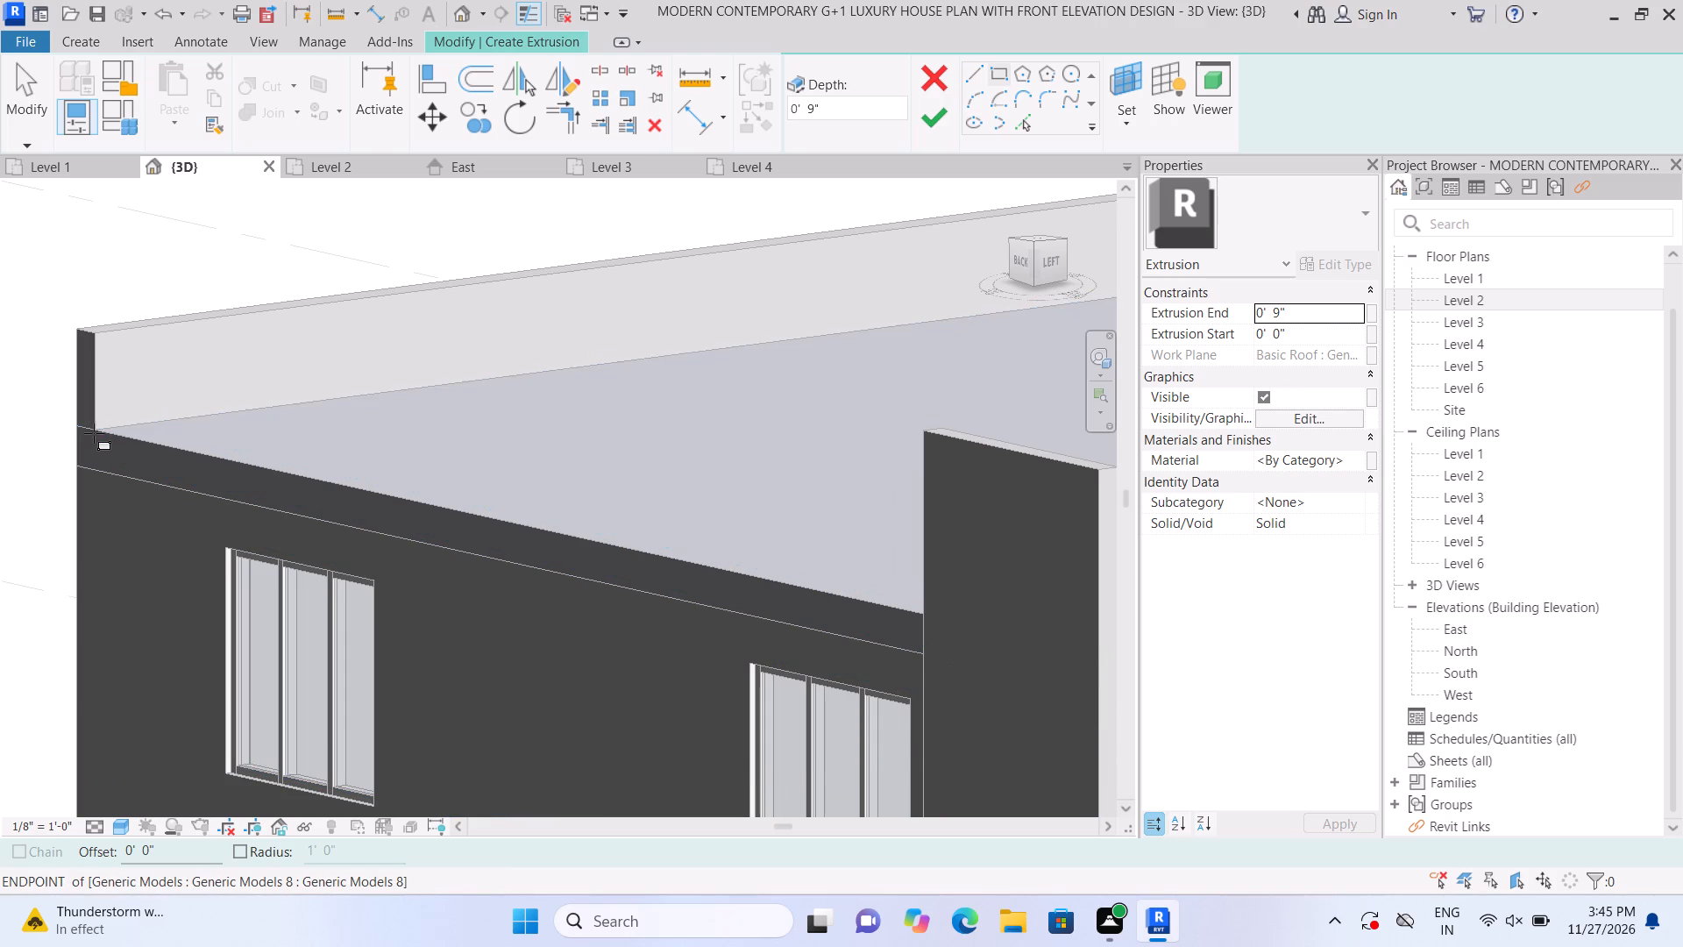
left_click(96, 429)
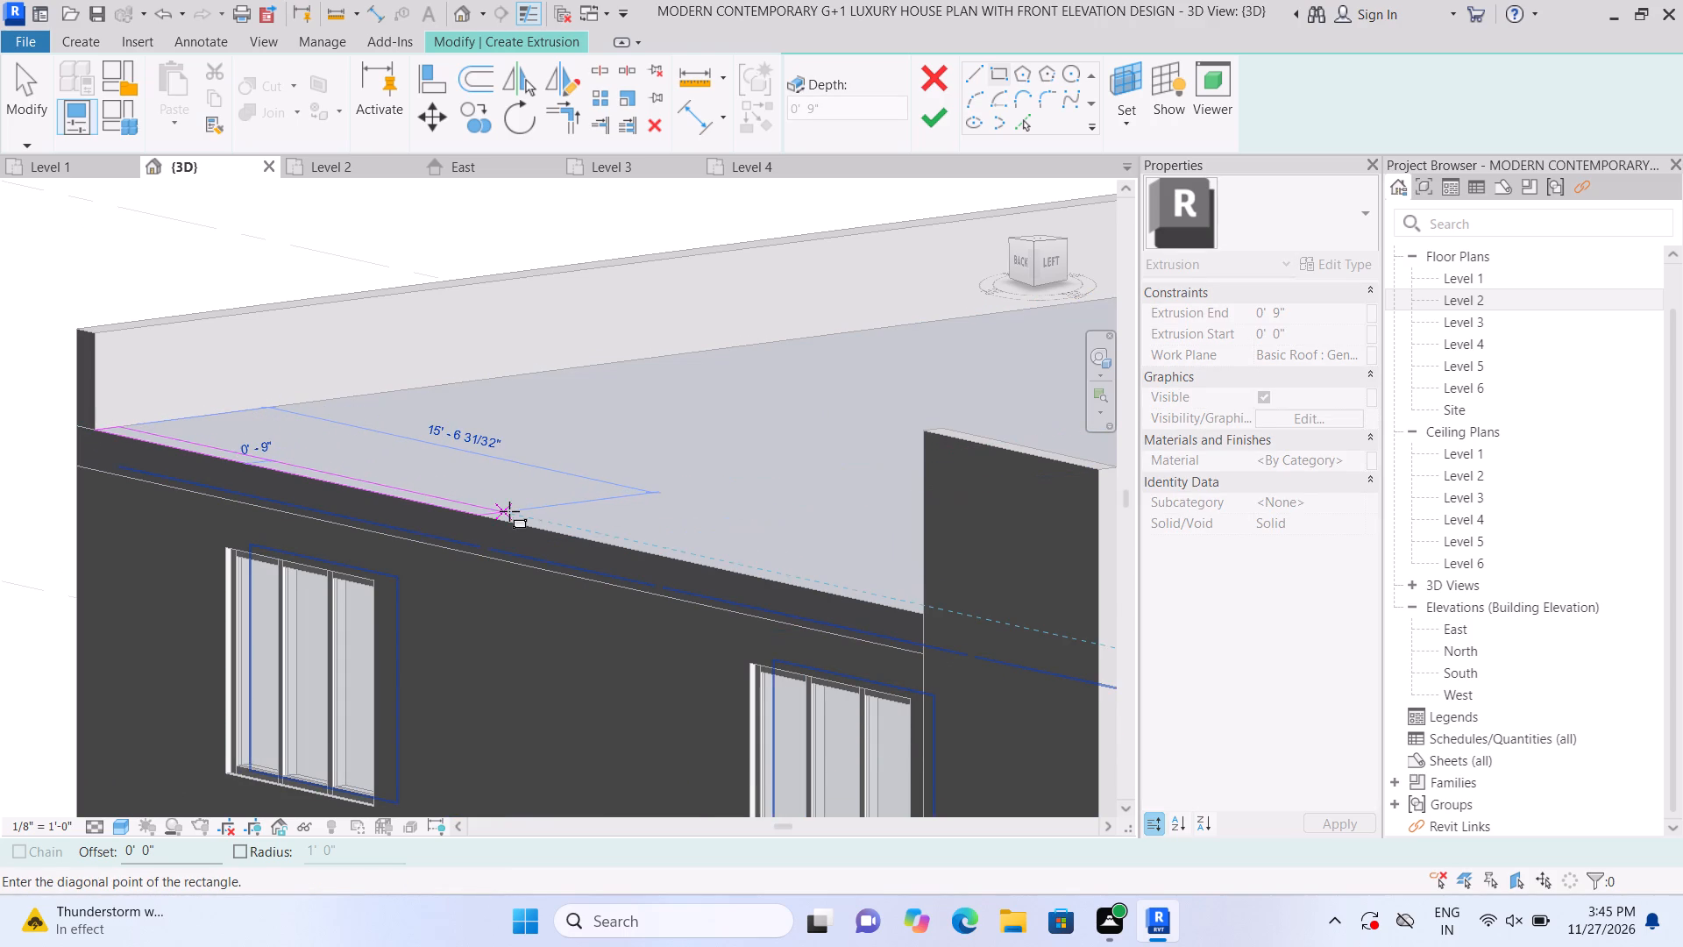
left_click(509, 511)
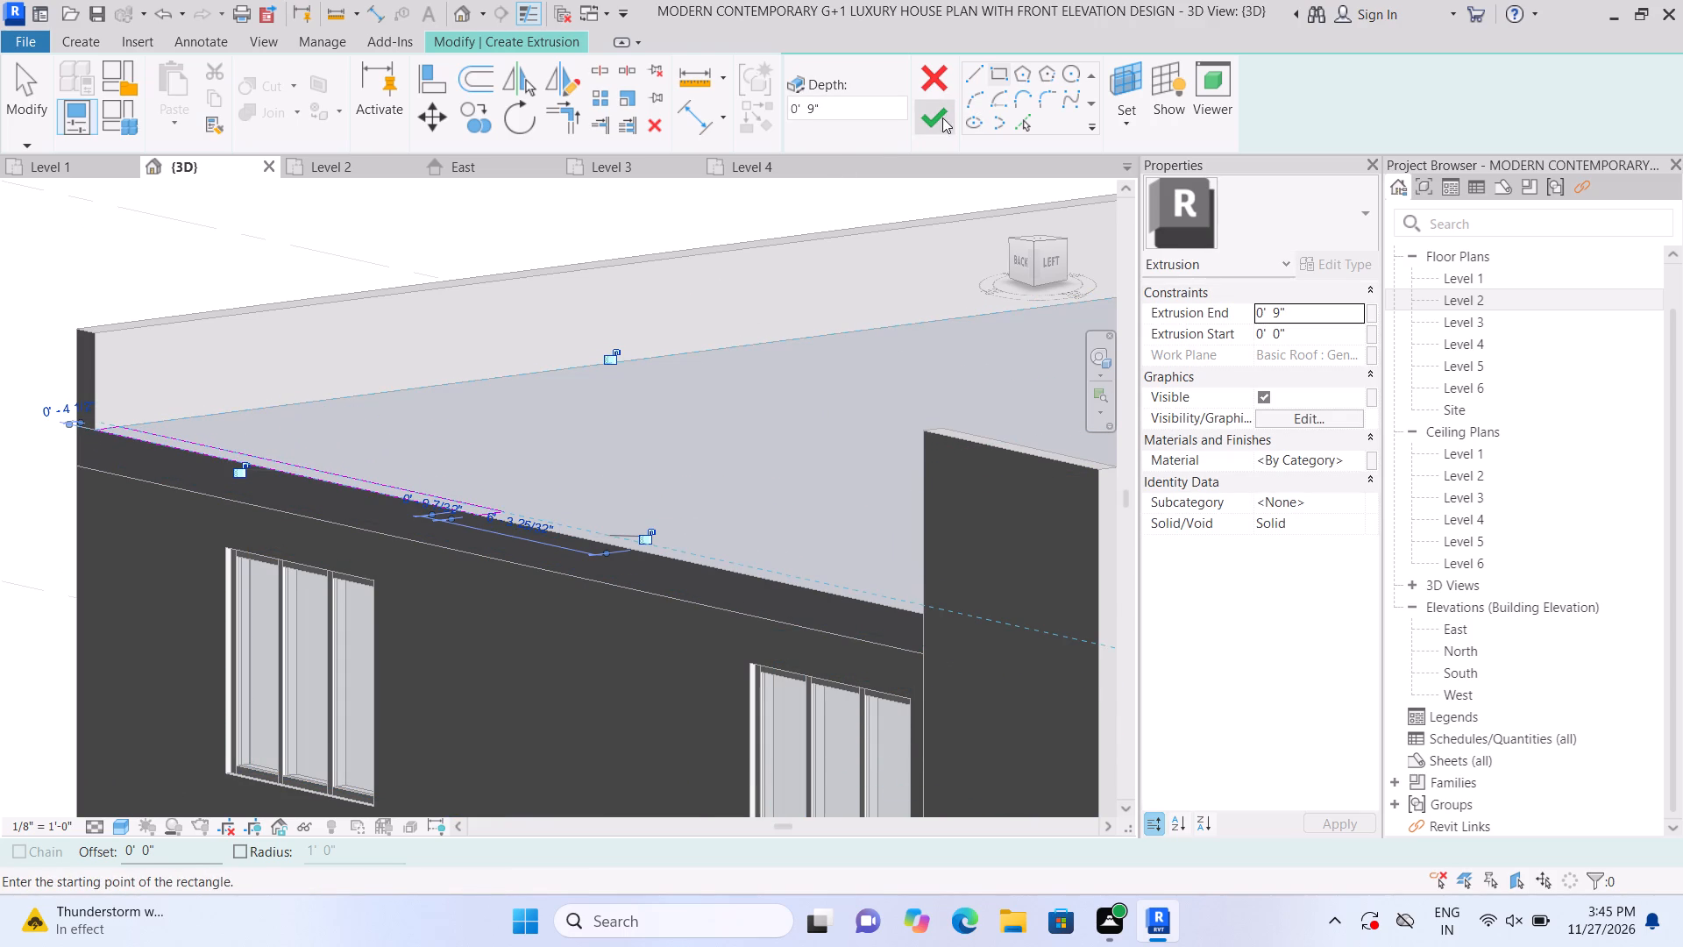
left_click(938, 116)
Stretch the new side roof-edge extrusion upward to the top of the adjoining rear parapet.
left_click_drag(293, 421, 296, 392)
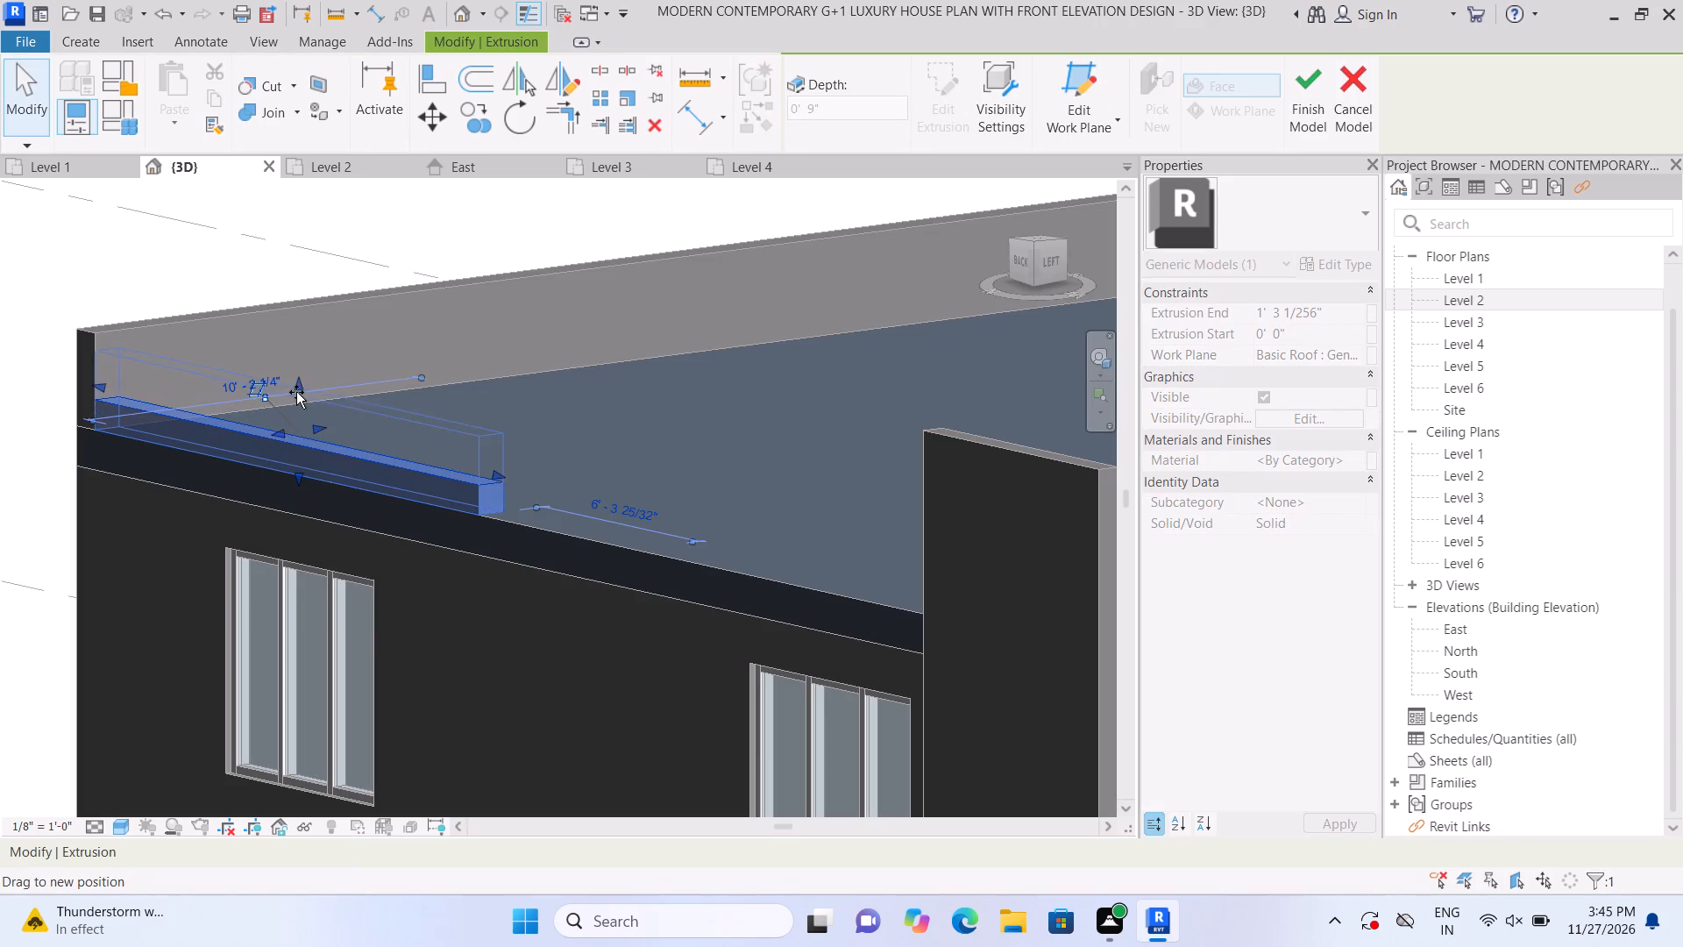
left_click_drag(296, 392, 296, 381)
left_click(48, 262)
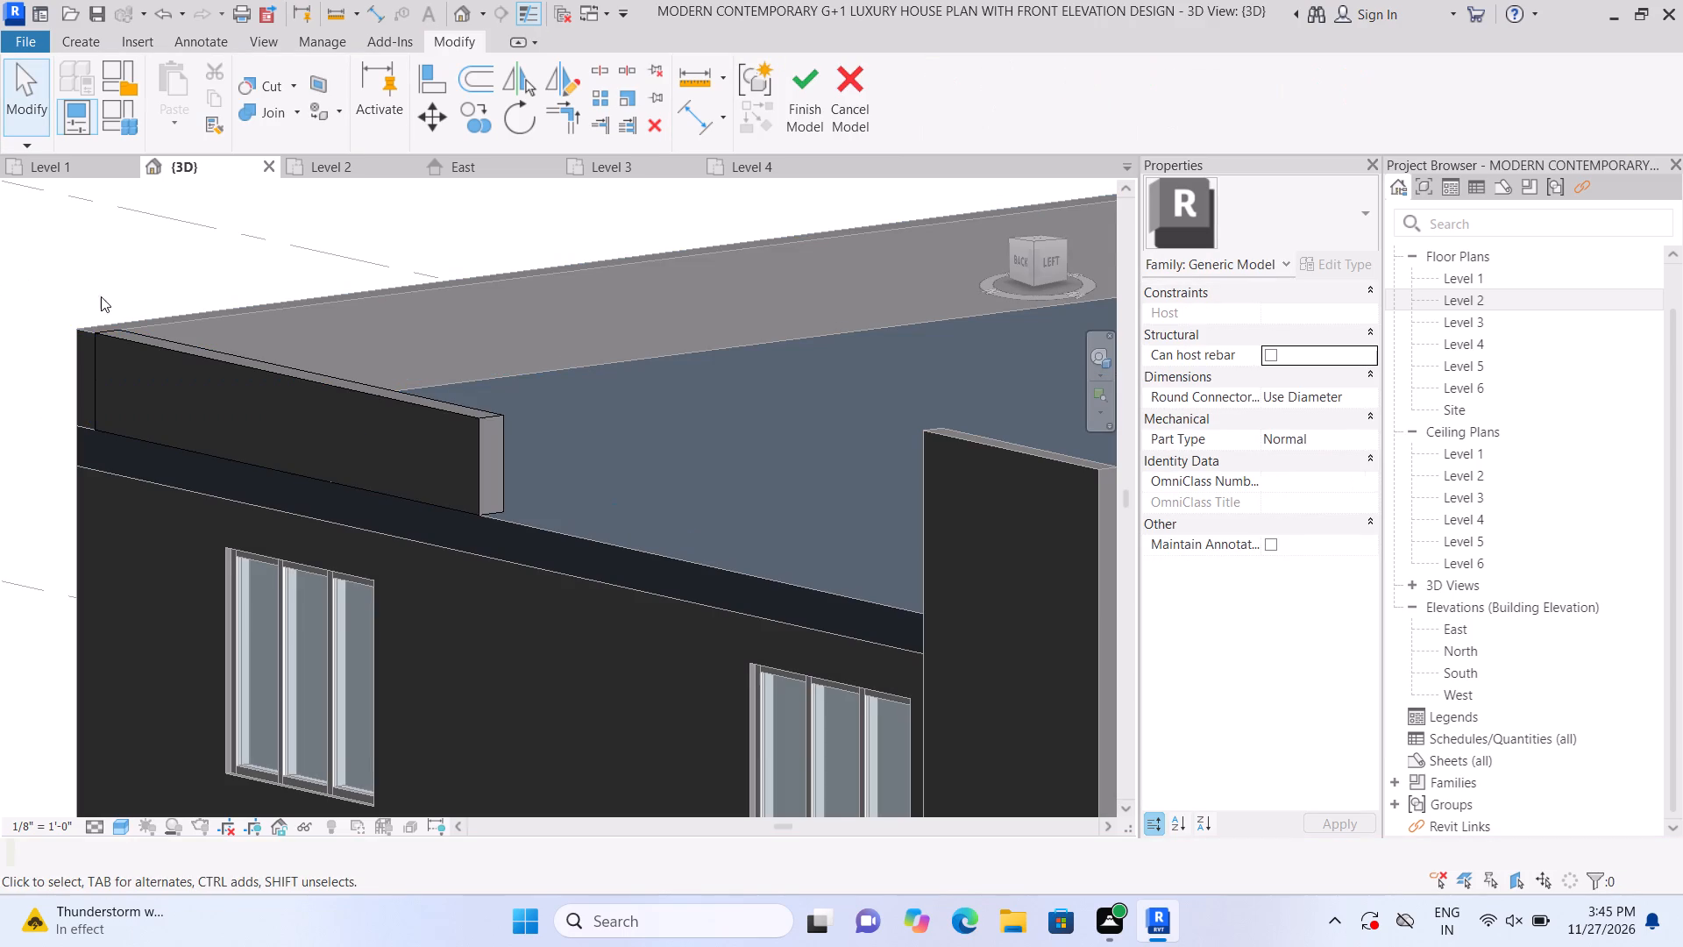
middle_click_drag(107, 303, 158, 346)
scroll(171, 389, "up", 4)
middle_click_drag(121, 404, 185, 488)
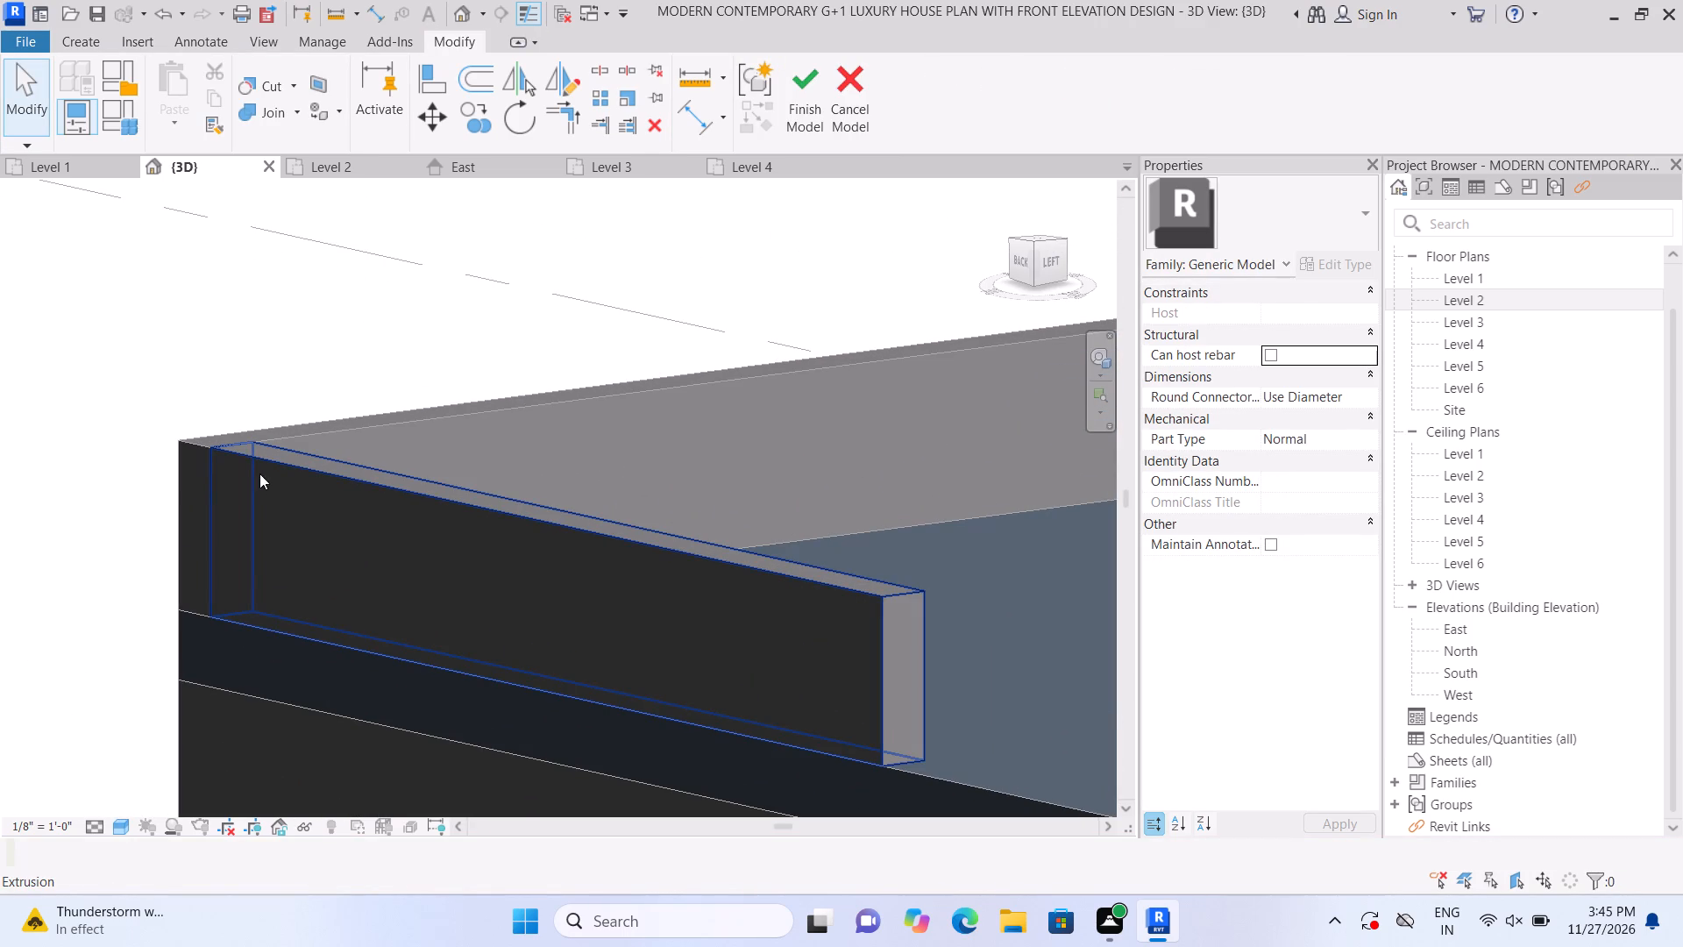
left_click(259, 473)
left_click(566, 509)
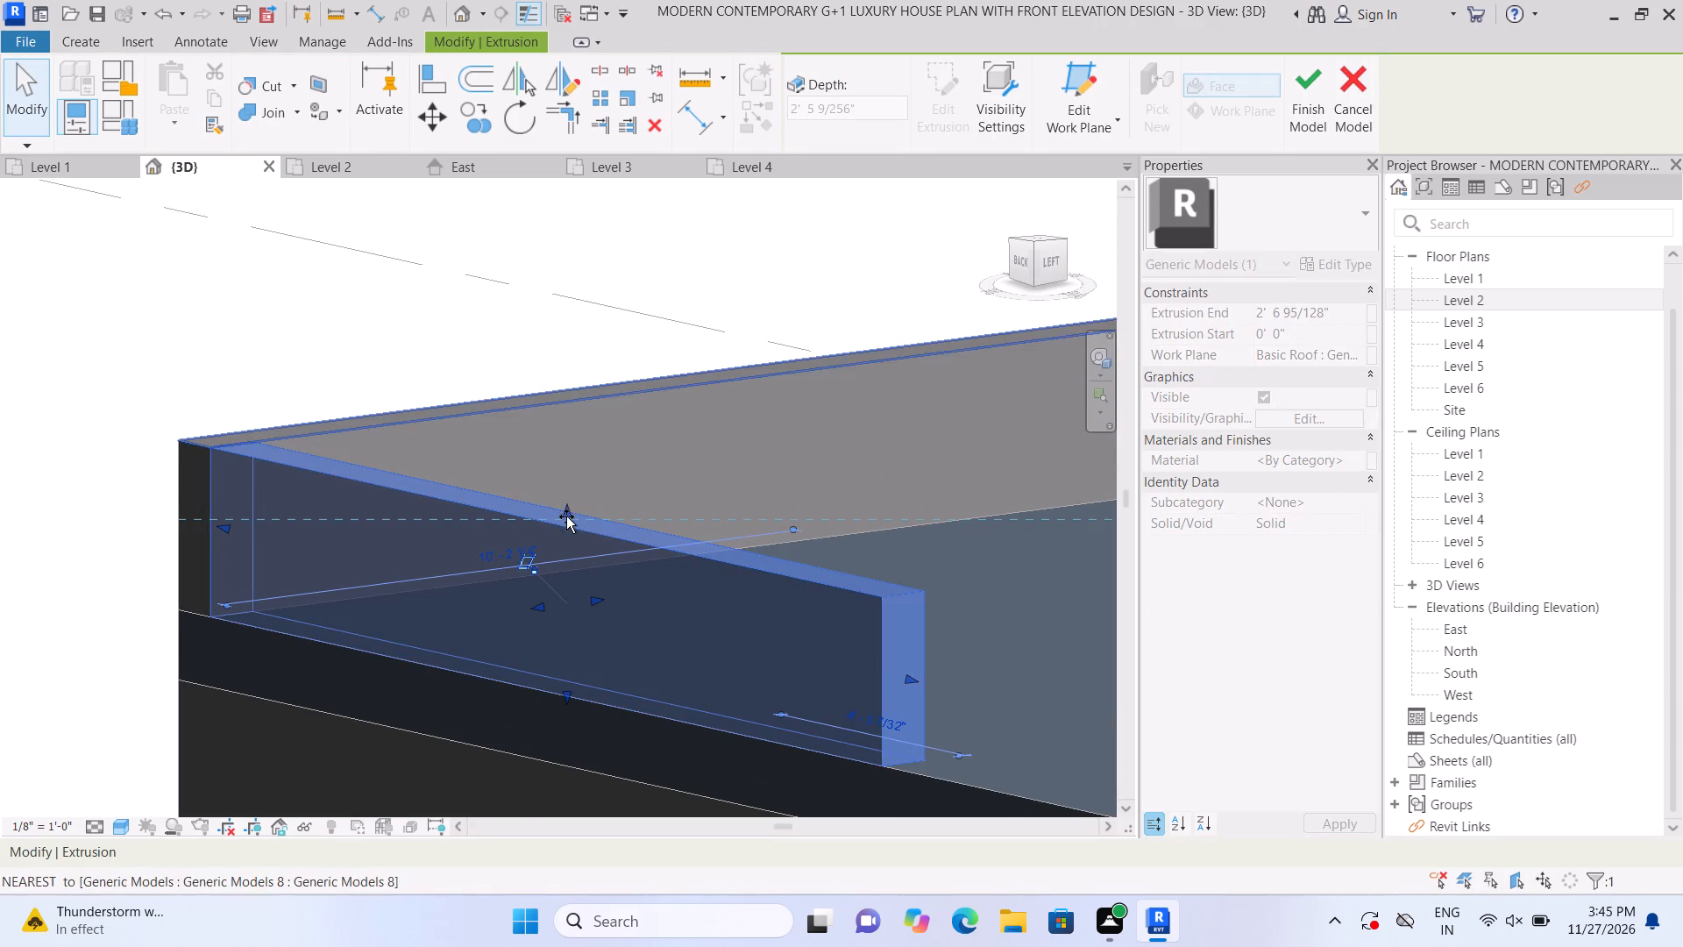
left_click(566, 516)
left_click(260, 315)
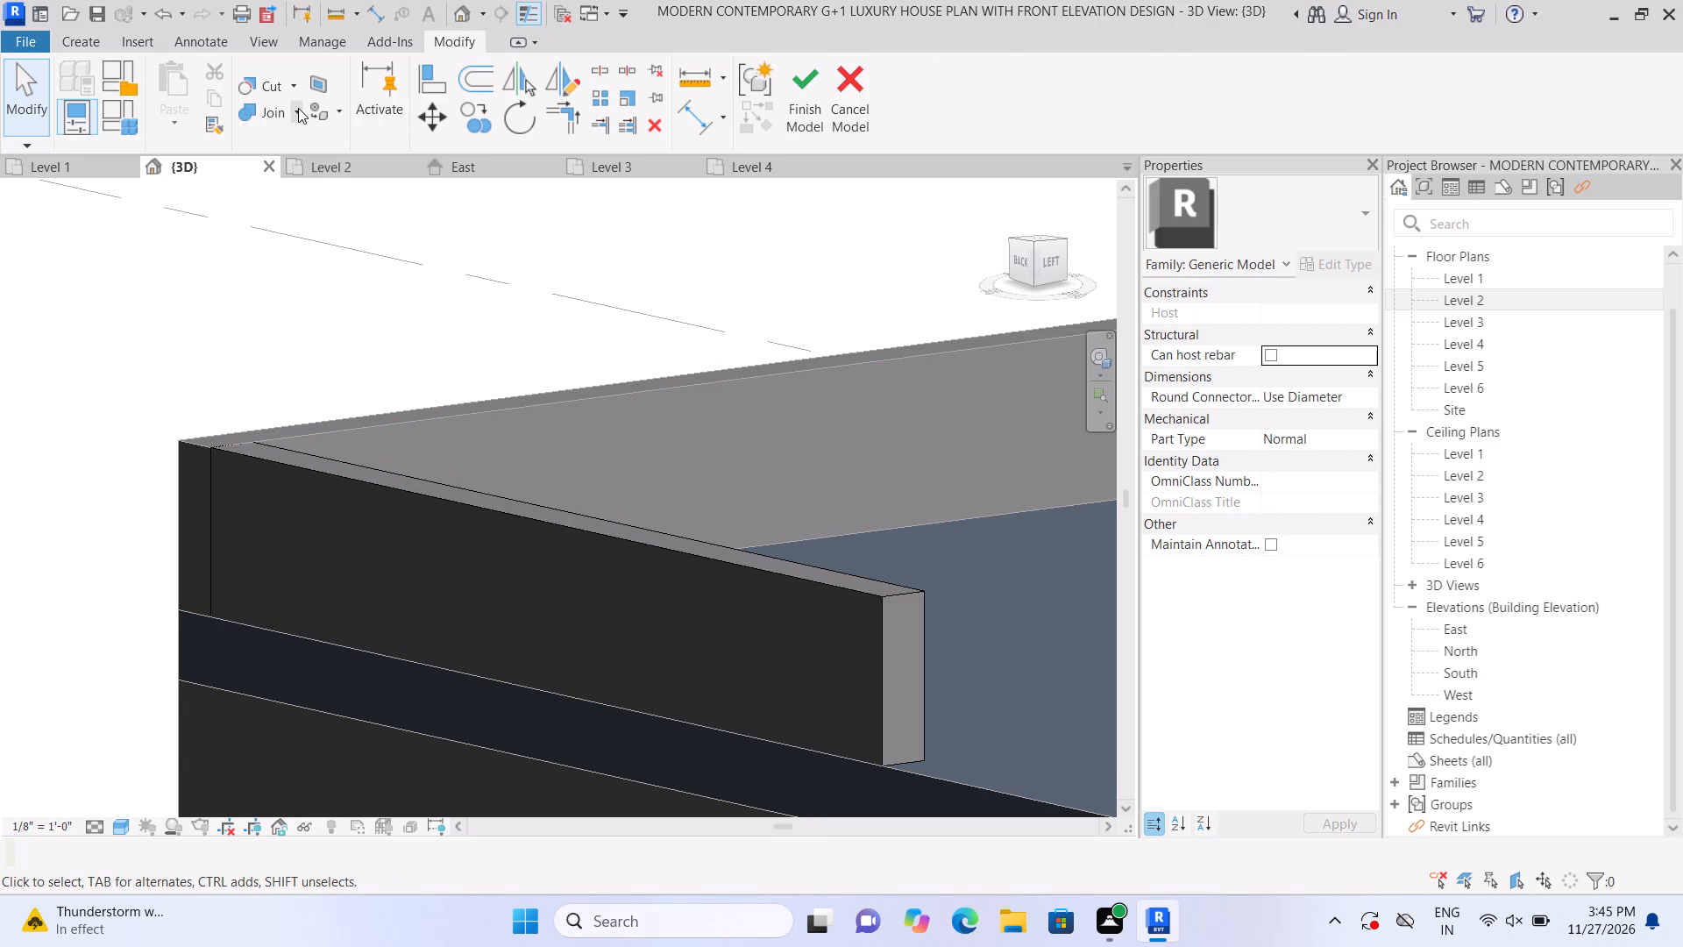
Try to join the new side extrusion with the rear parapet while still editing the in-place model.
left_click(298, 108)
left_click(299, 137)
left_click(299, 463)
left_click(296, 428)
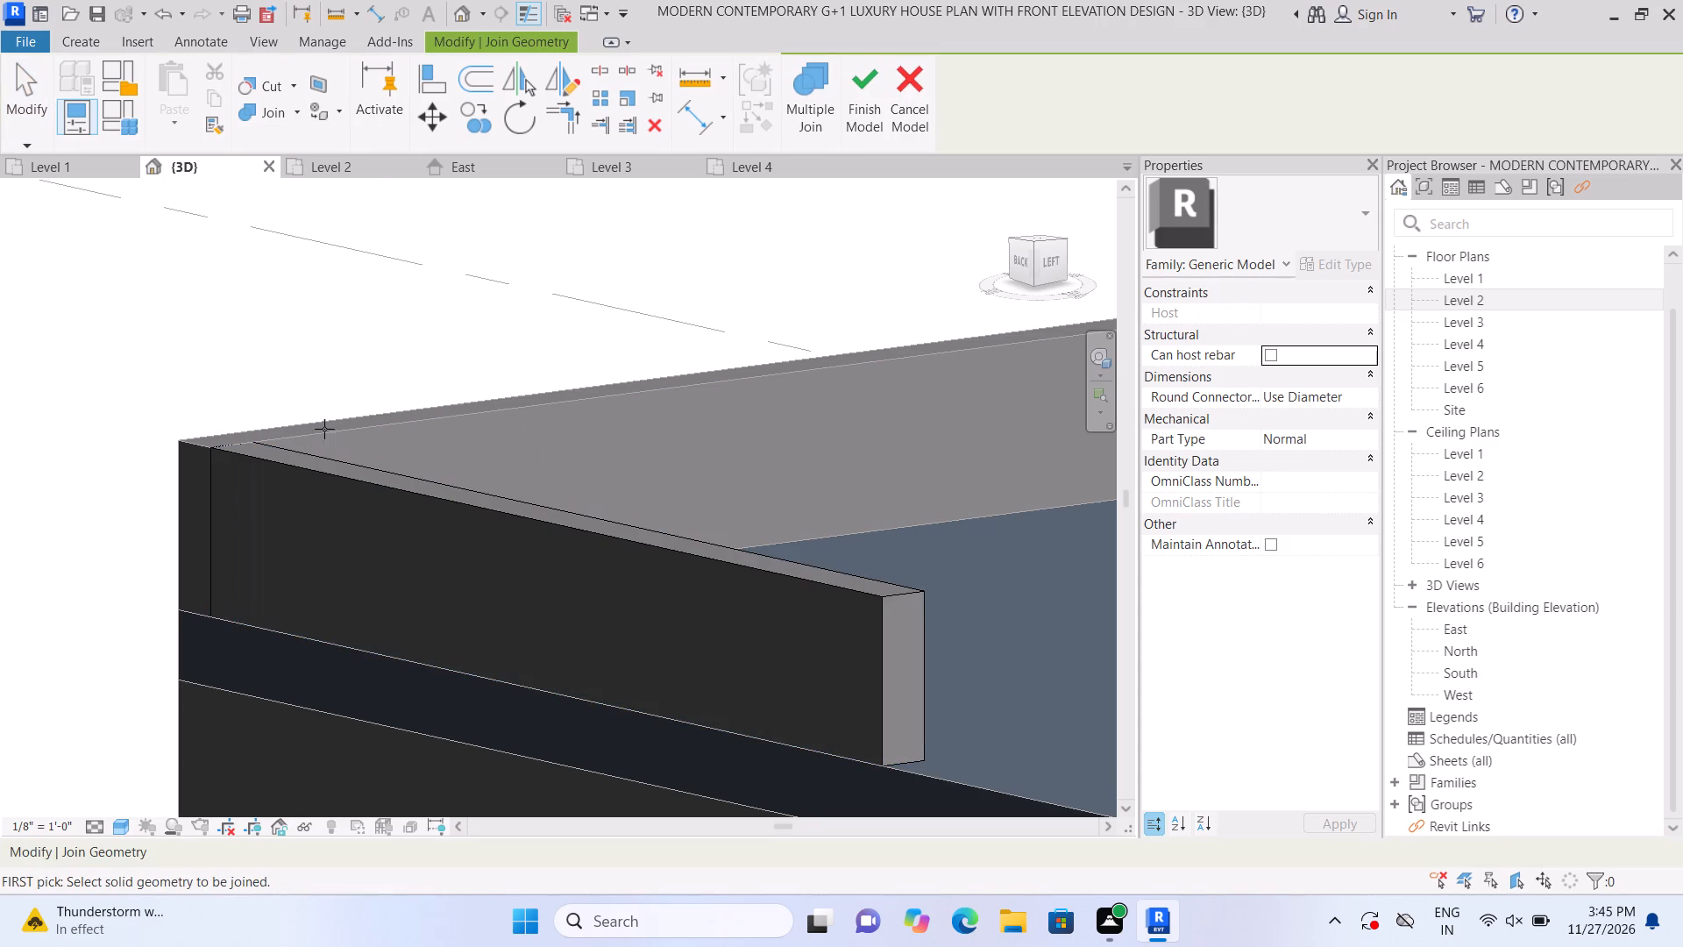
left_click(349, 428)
Finish the in-place model of the side parapet.
left_click(854, 121)
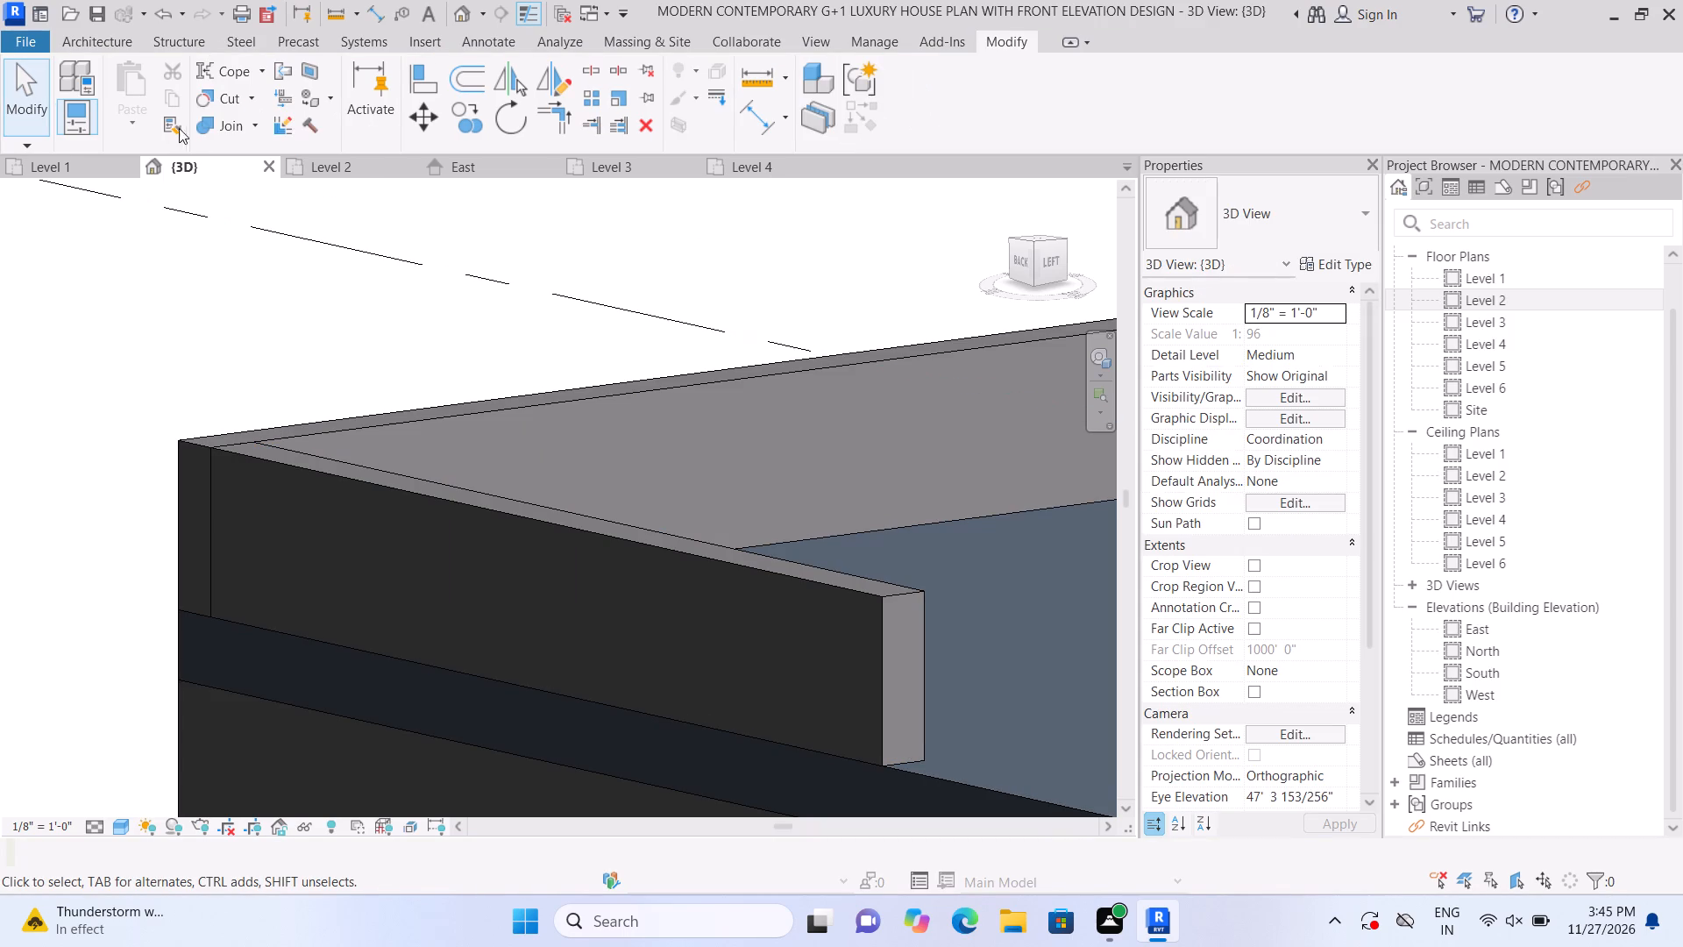
Join the geometry of the rear parapet and the new side parapet at their shared corner.
left_click(262, 120)
left_click(258, 120)
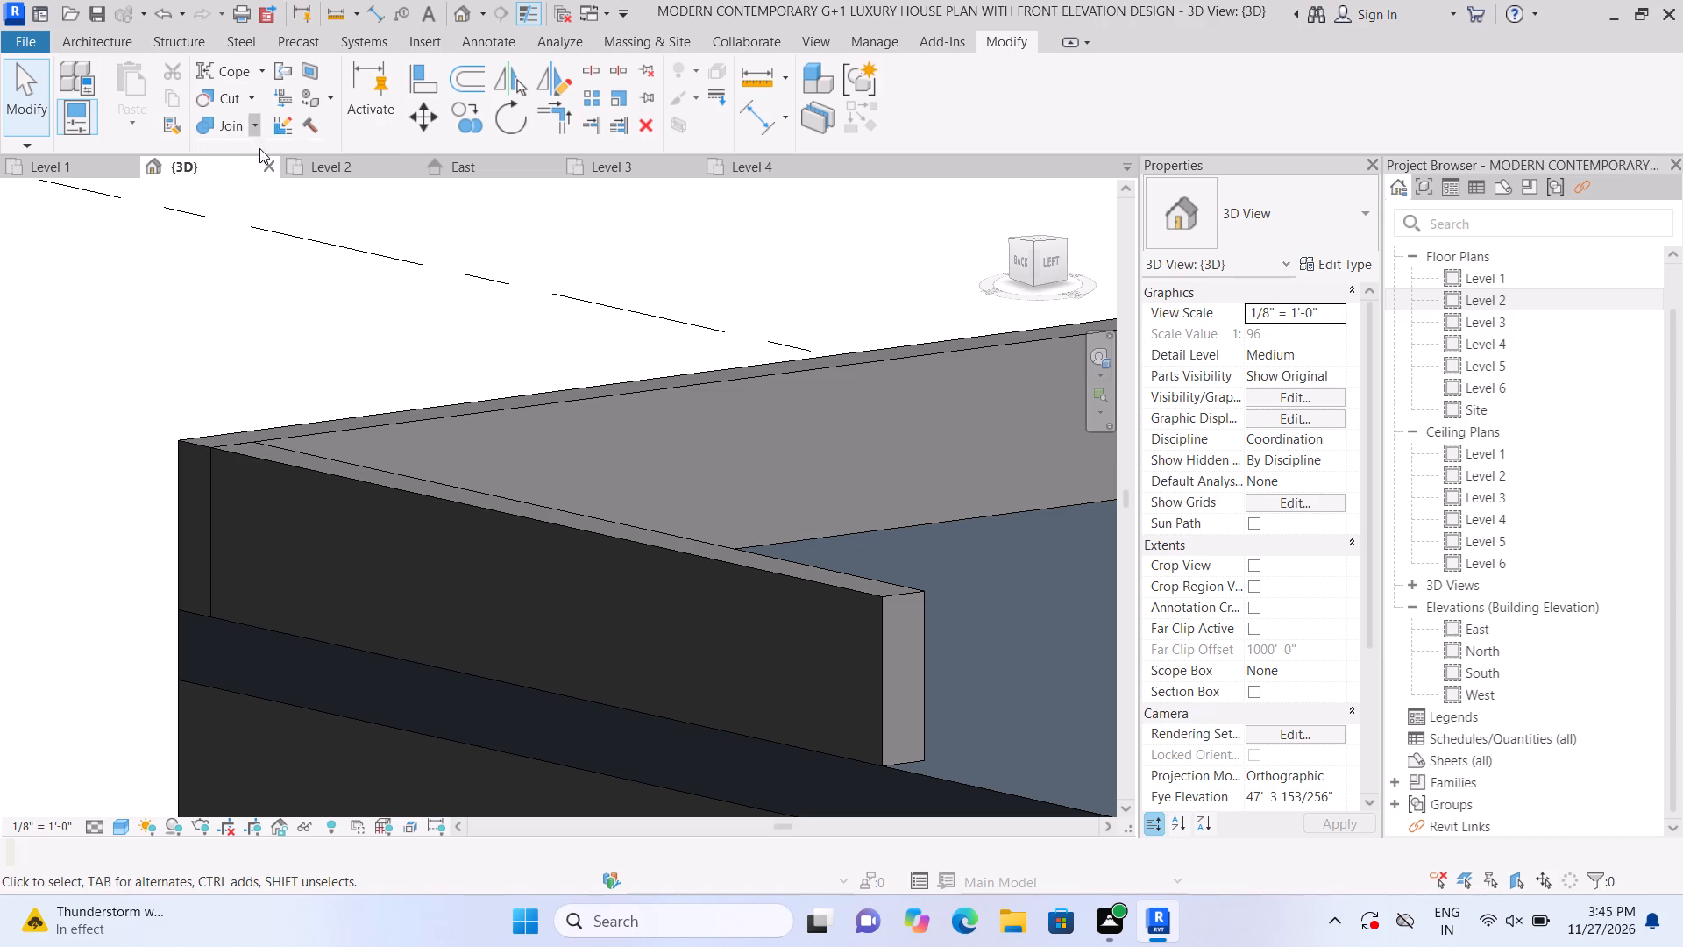
left_click(252, 167)
left_click(389, 419)
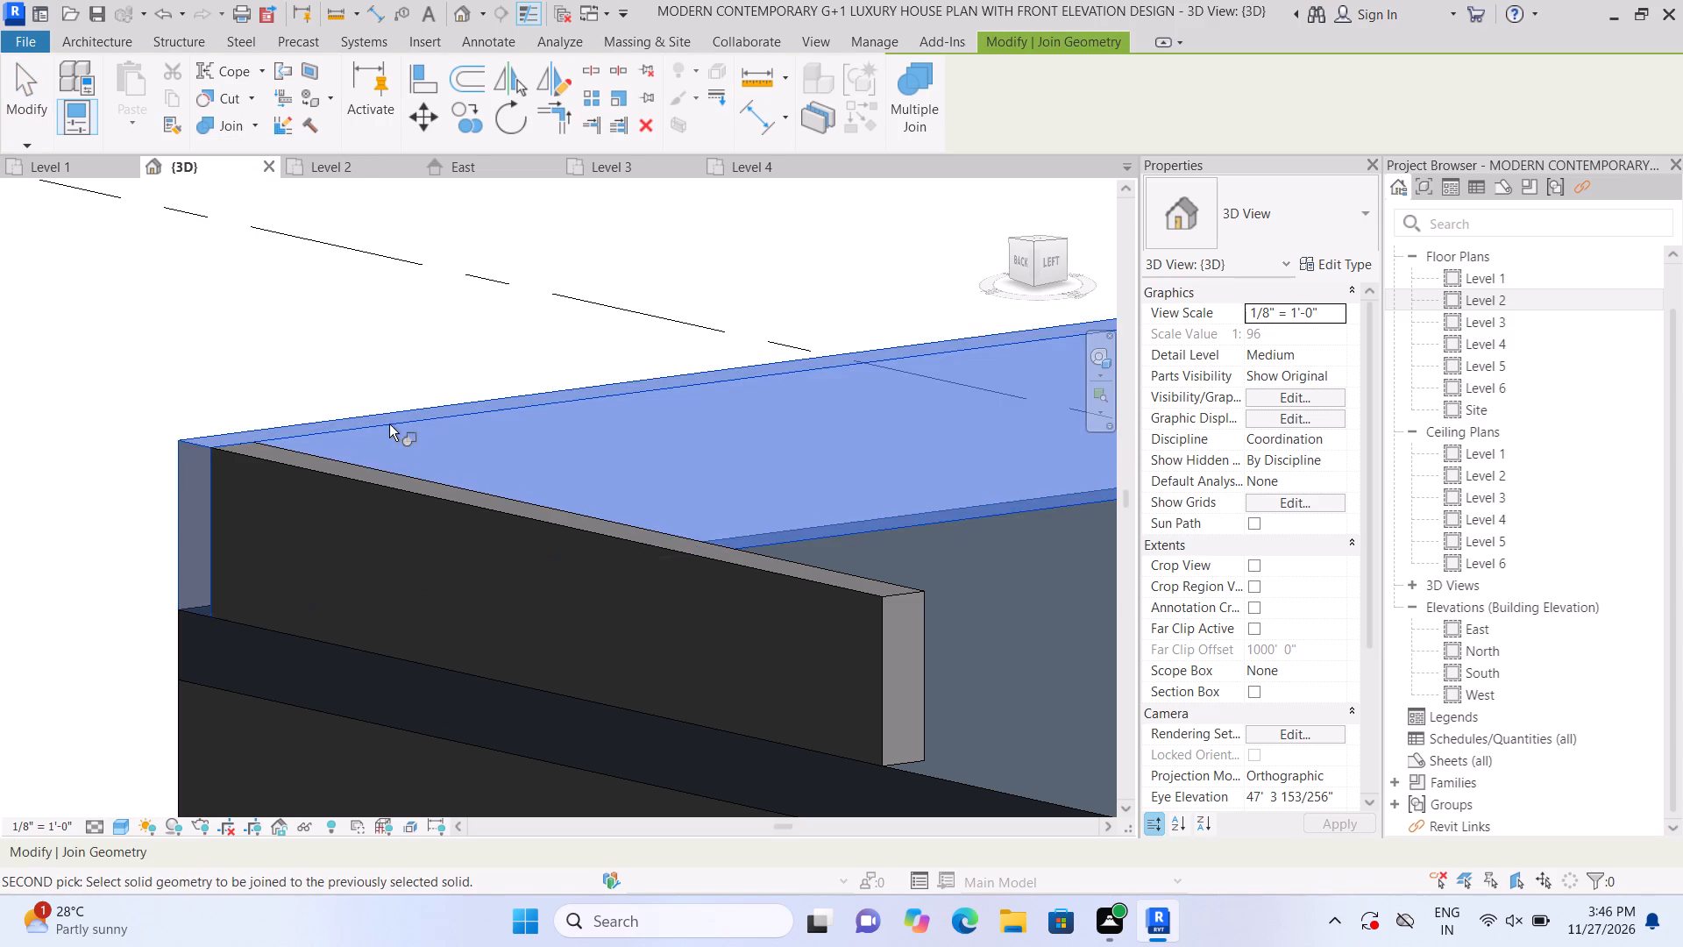
left_click(352, 492)
scroll(245, 339, "down", 1)
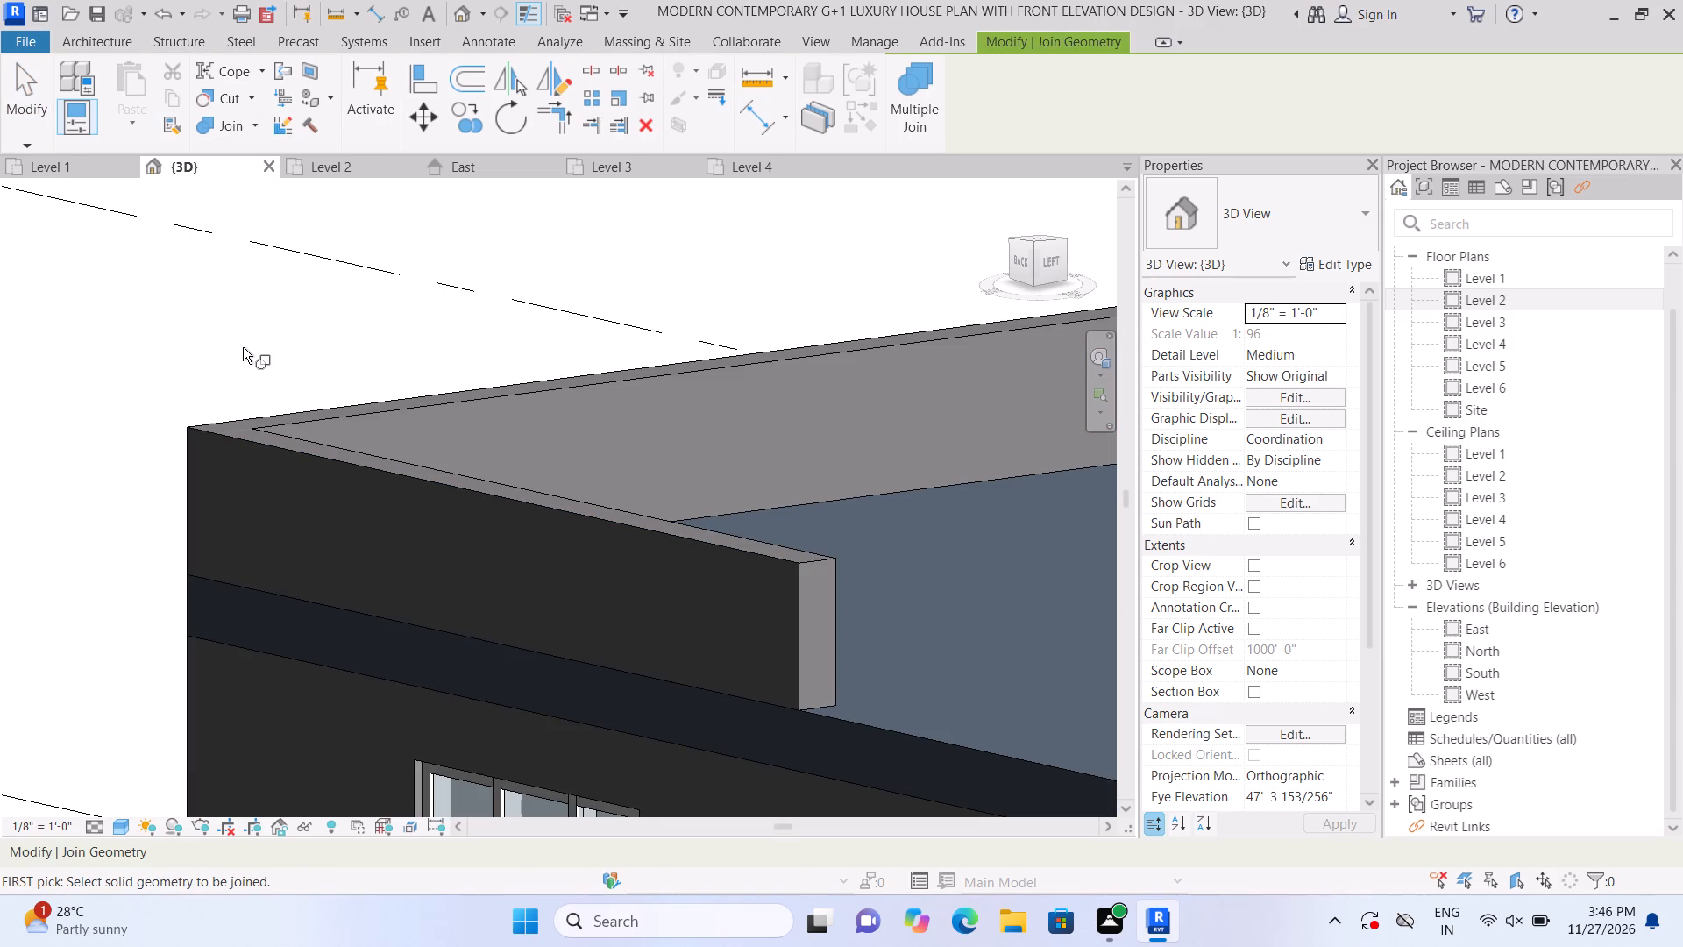
key("Escape")
Lengthen the side parapet along the roof edge above the windows until it reaches the tall projecting wall near the front.
scroll(271, 338, "down", 5)
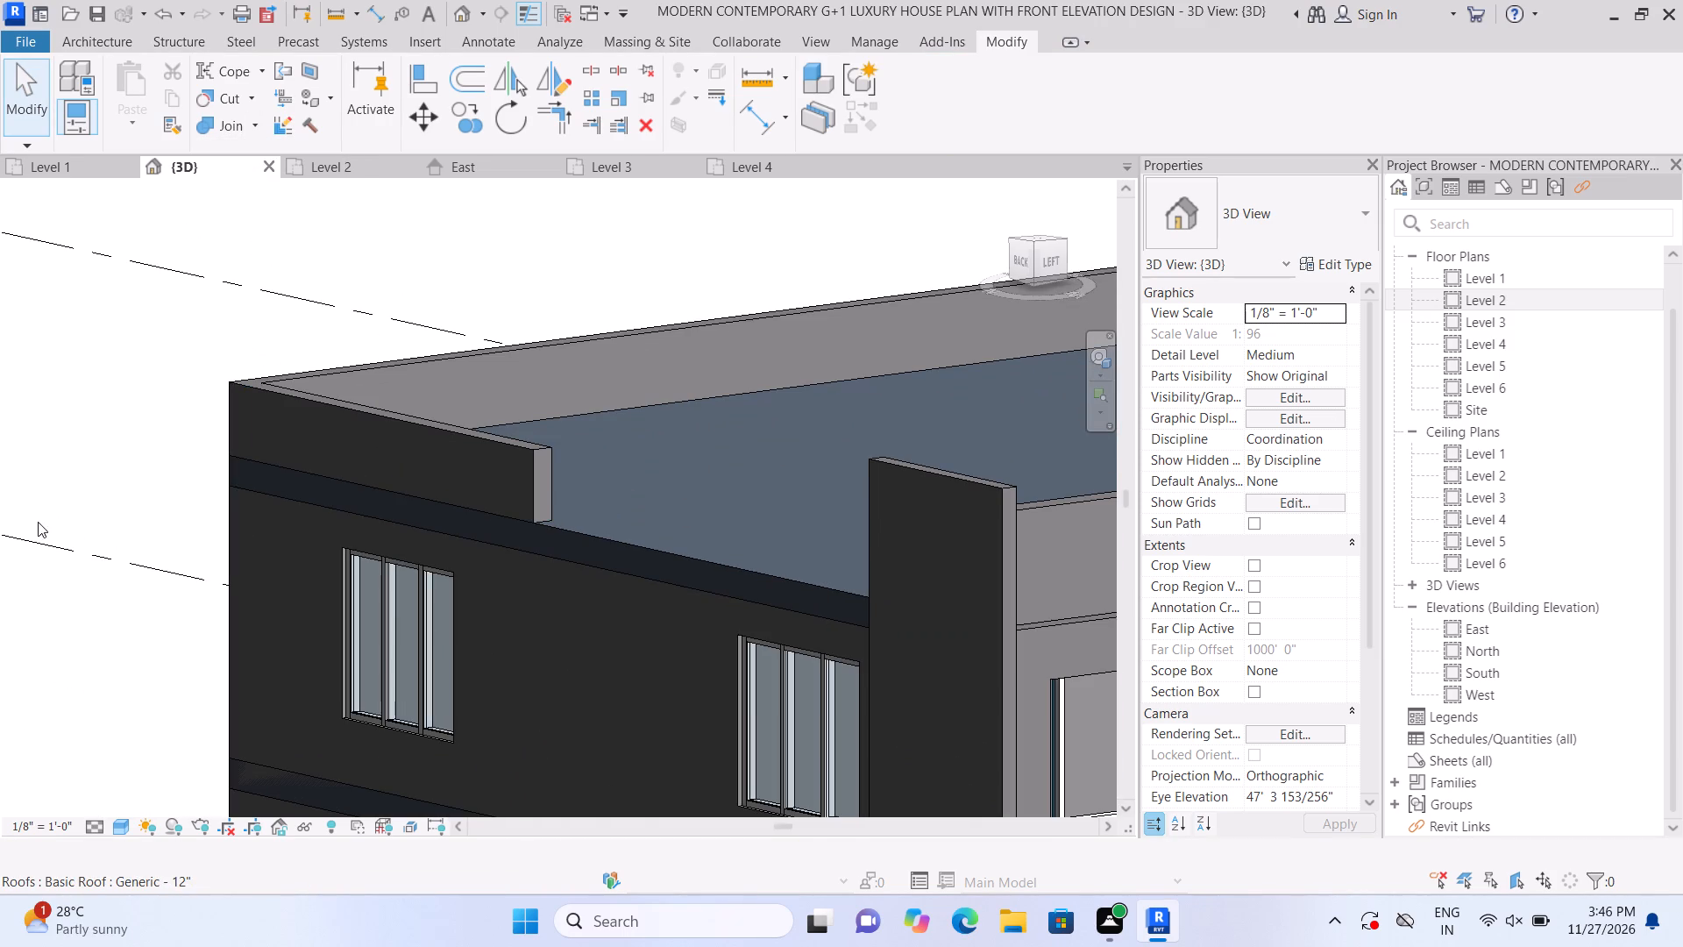
middle_click_drag(38, 522, 359, 528)
scroll(362, 502, "down", 5)
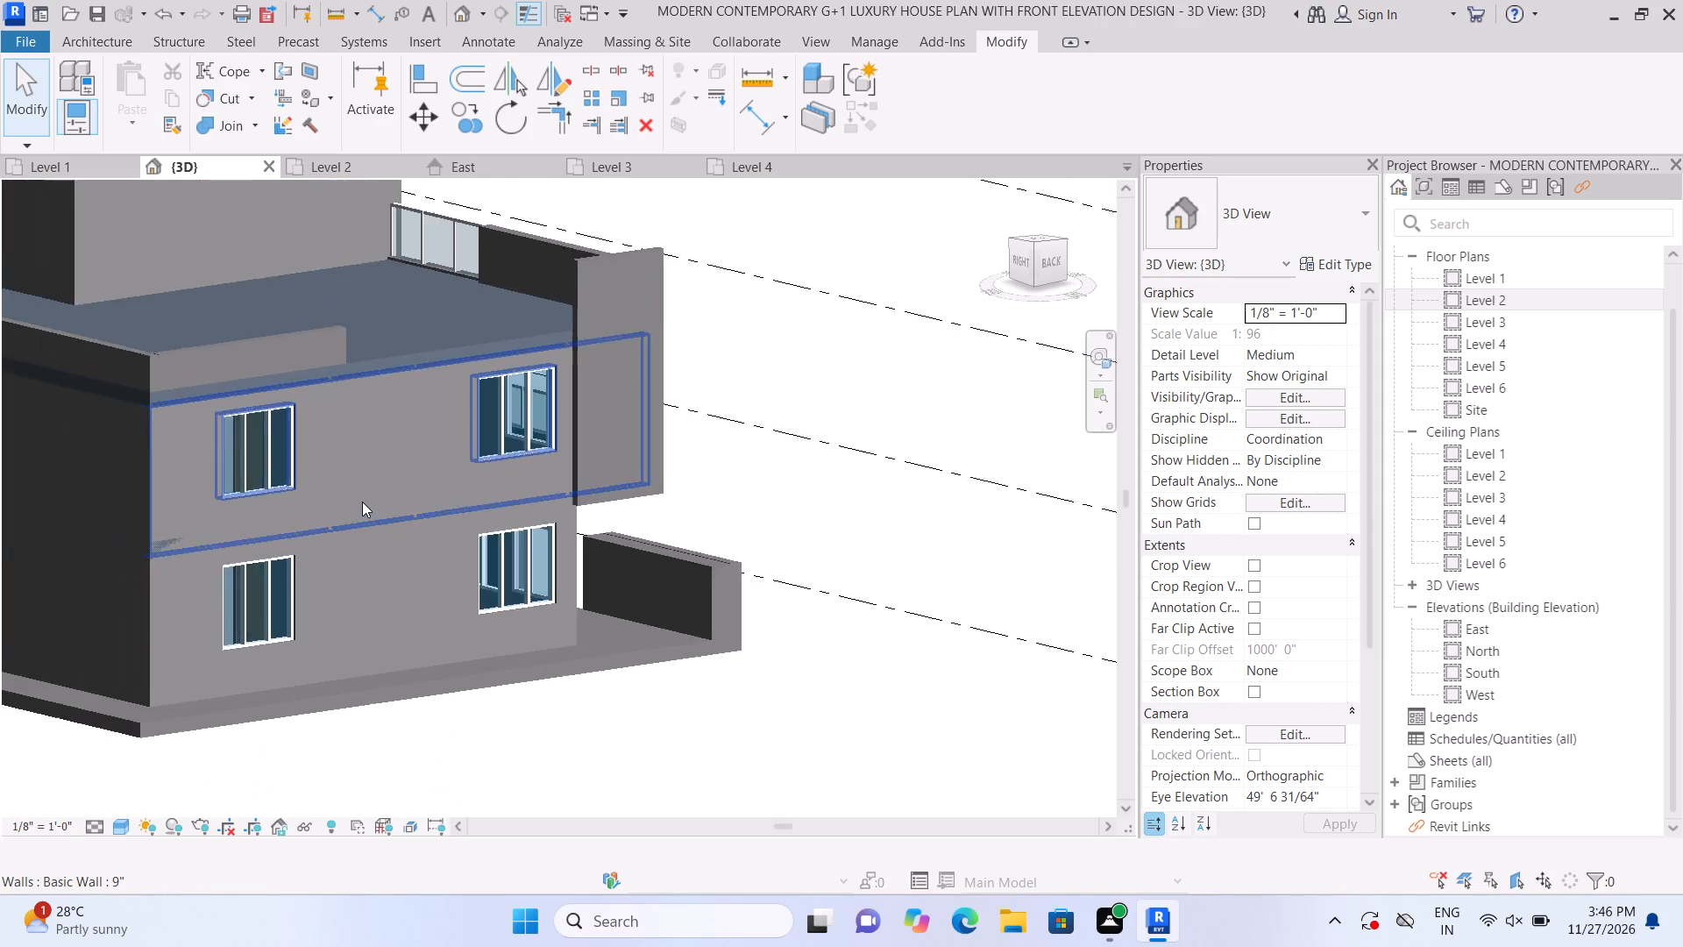
scroll(362, 502, "down", 3)
scroll(300, 409, "up", 3)
left_click(299, 410)
scroll(333, 399, "up", 6)
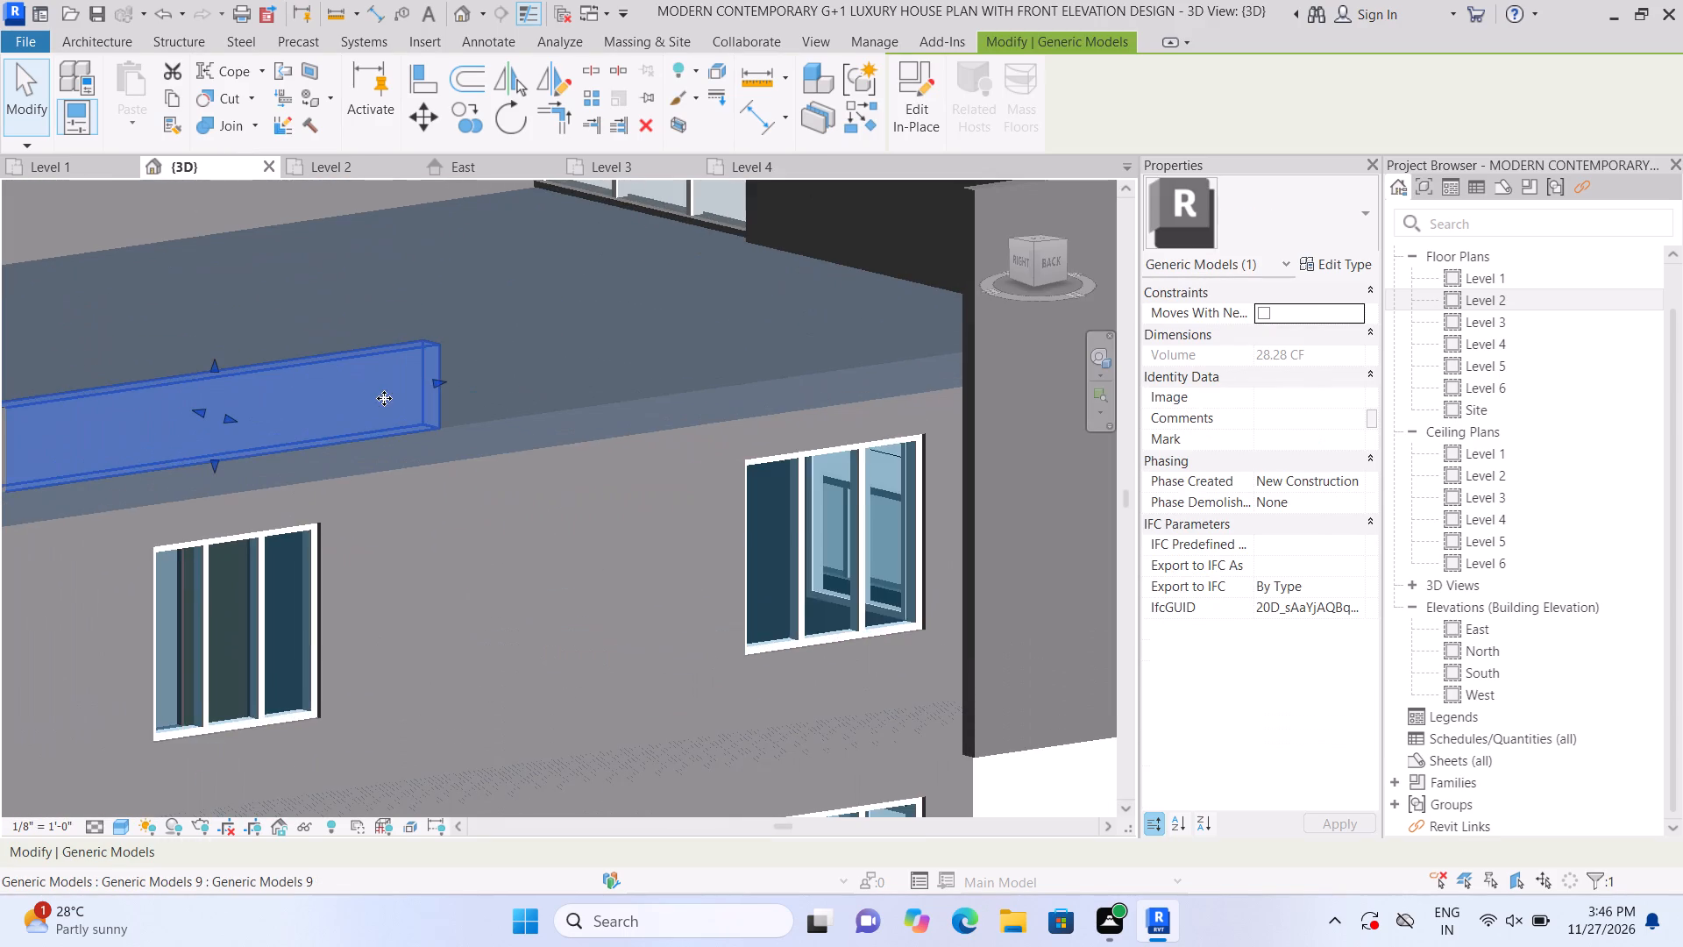
left_click_drag(444, 378, 903, 286)
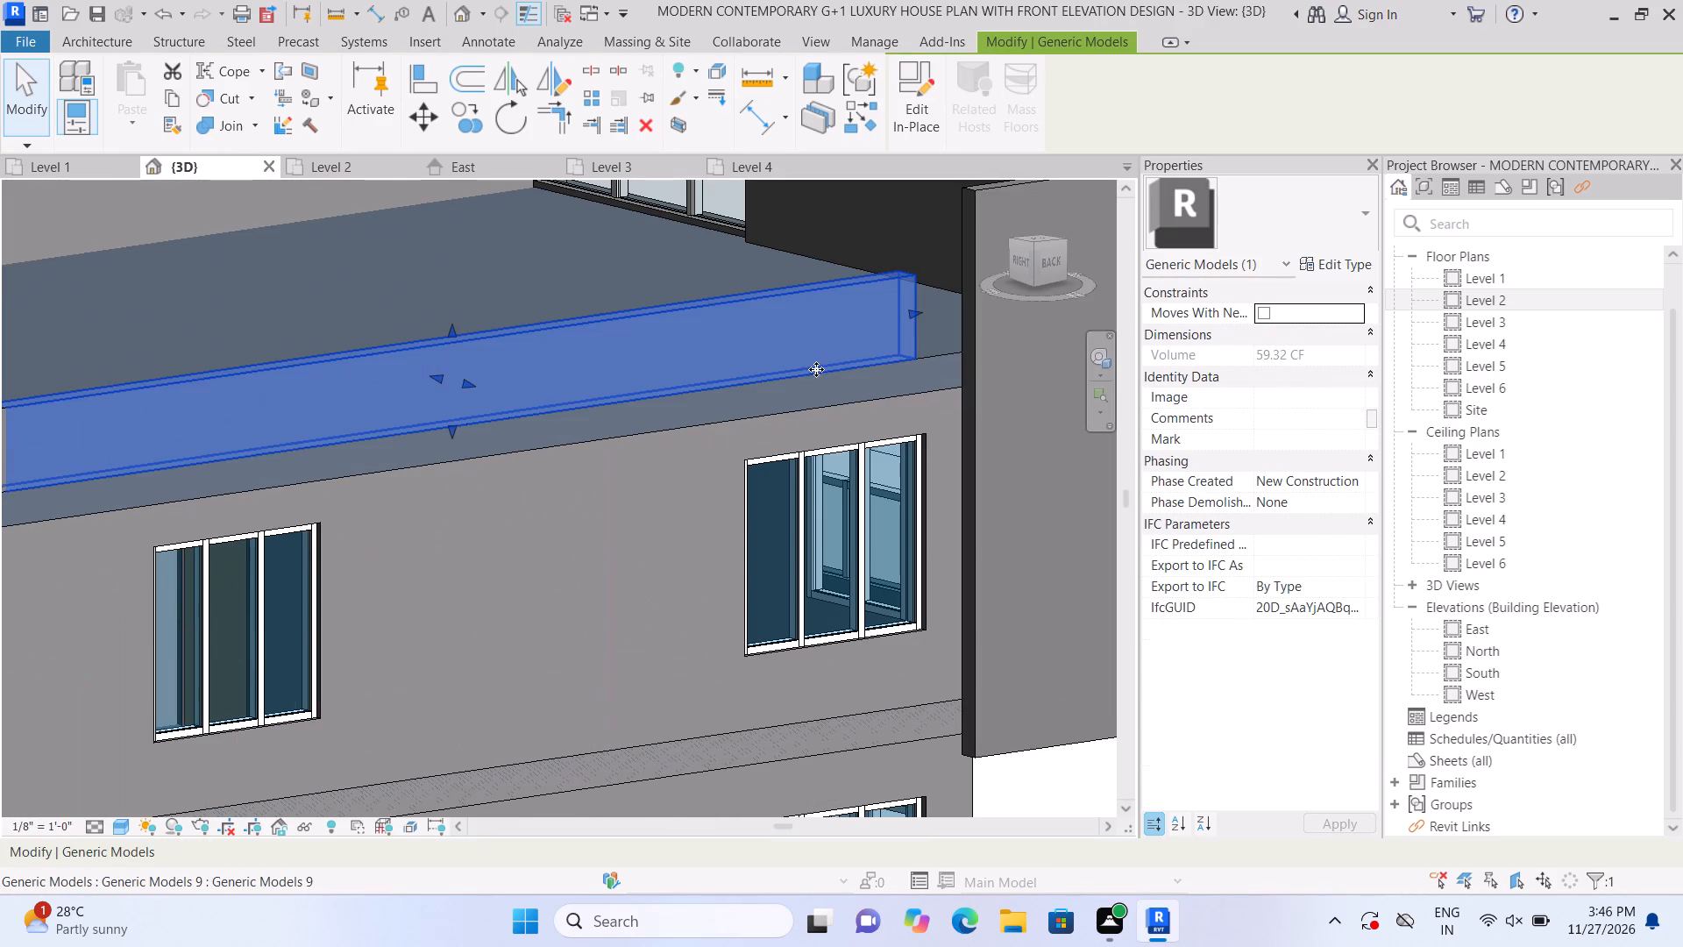
left_click_drag(908, 305, 966, 289)
scroll(914, 315, "down", 6)
left_click(619, 775)
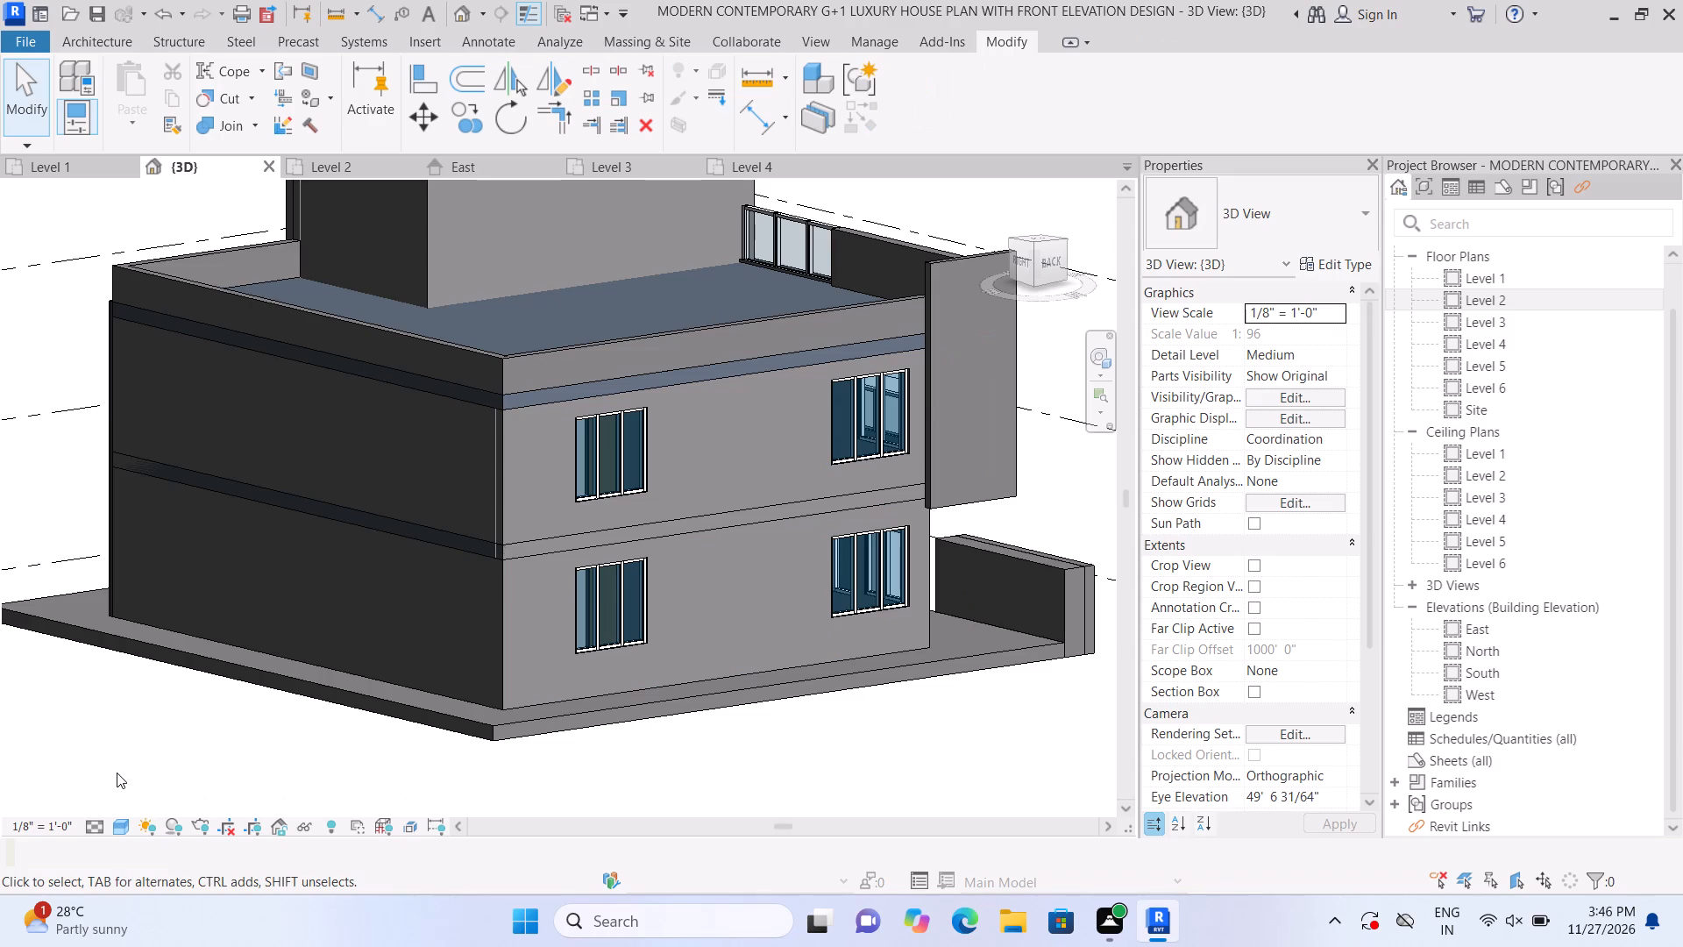
Stretch the side parapet's front end further along the tall projecting wall until it meets the front parapet.
middle_click_drag(71, 744, 233, 724)
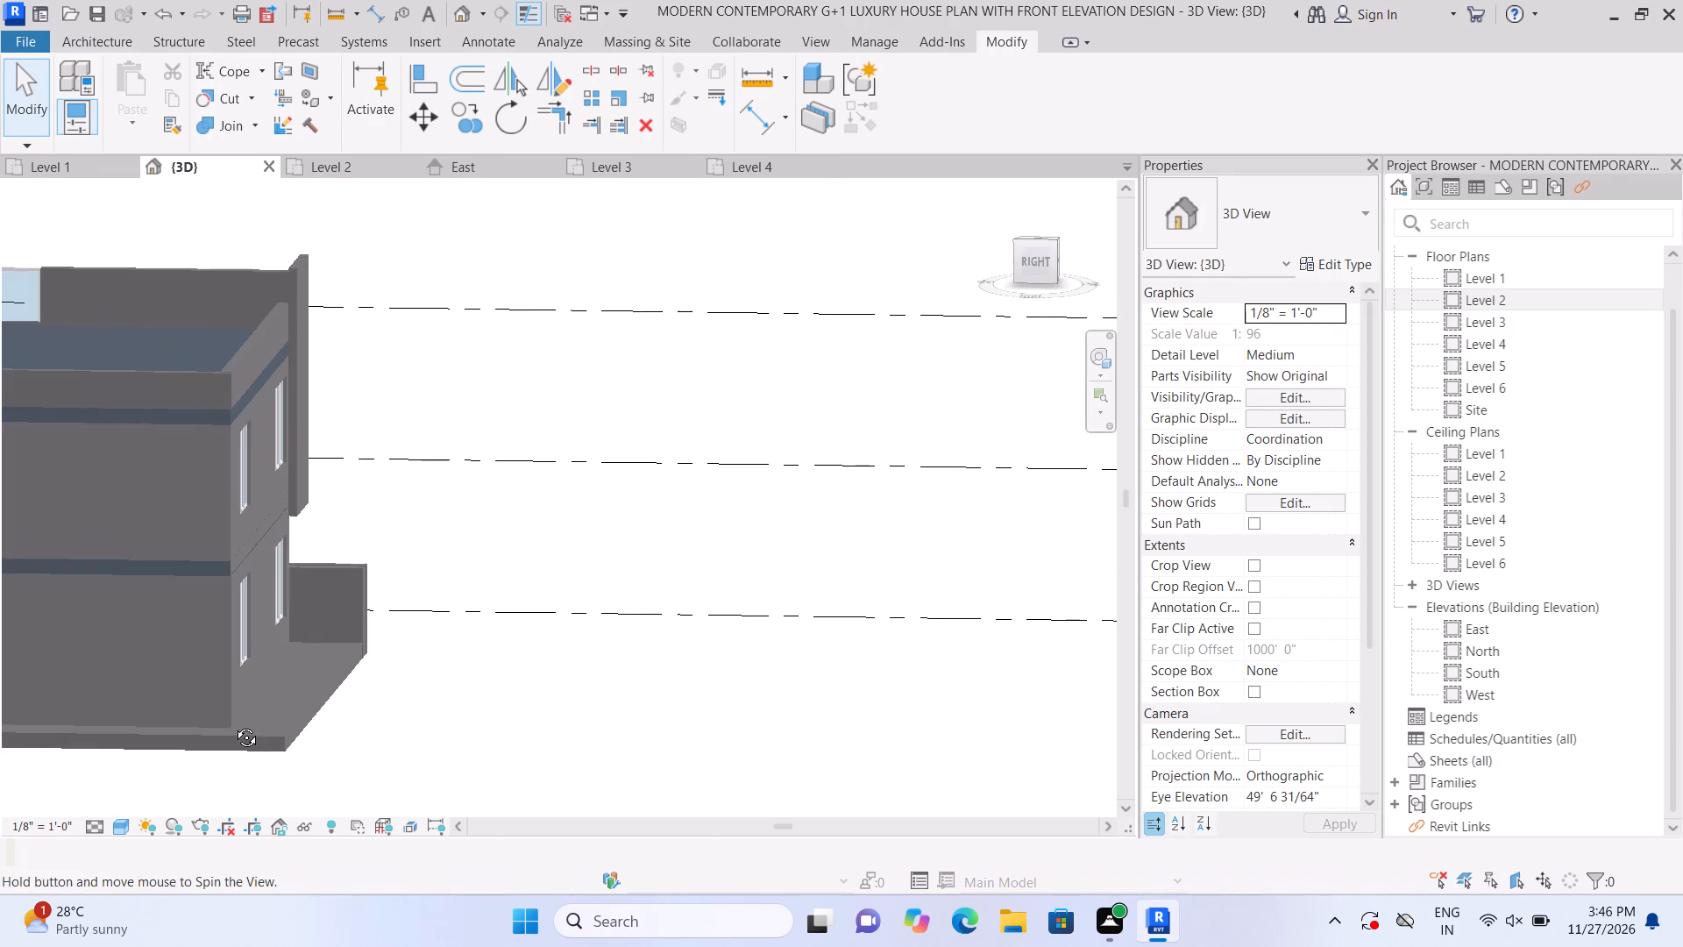
middle_click_drag(233, 724, 341, 668)
scroll(497, 573, "down", 6)
middle_click_drag(32, 721, 104, 744, "shift")
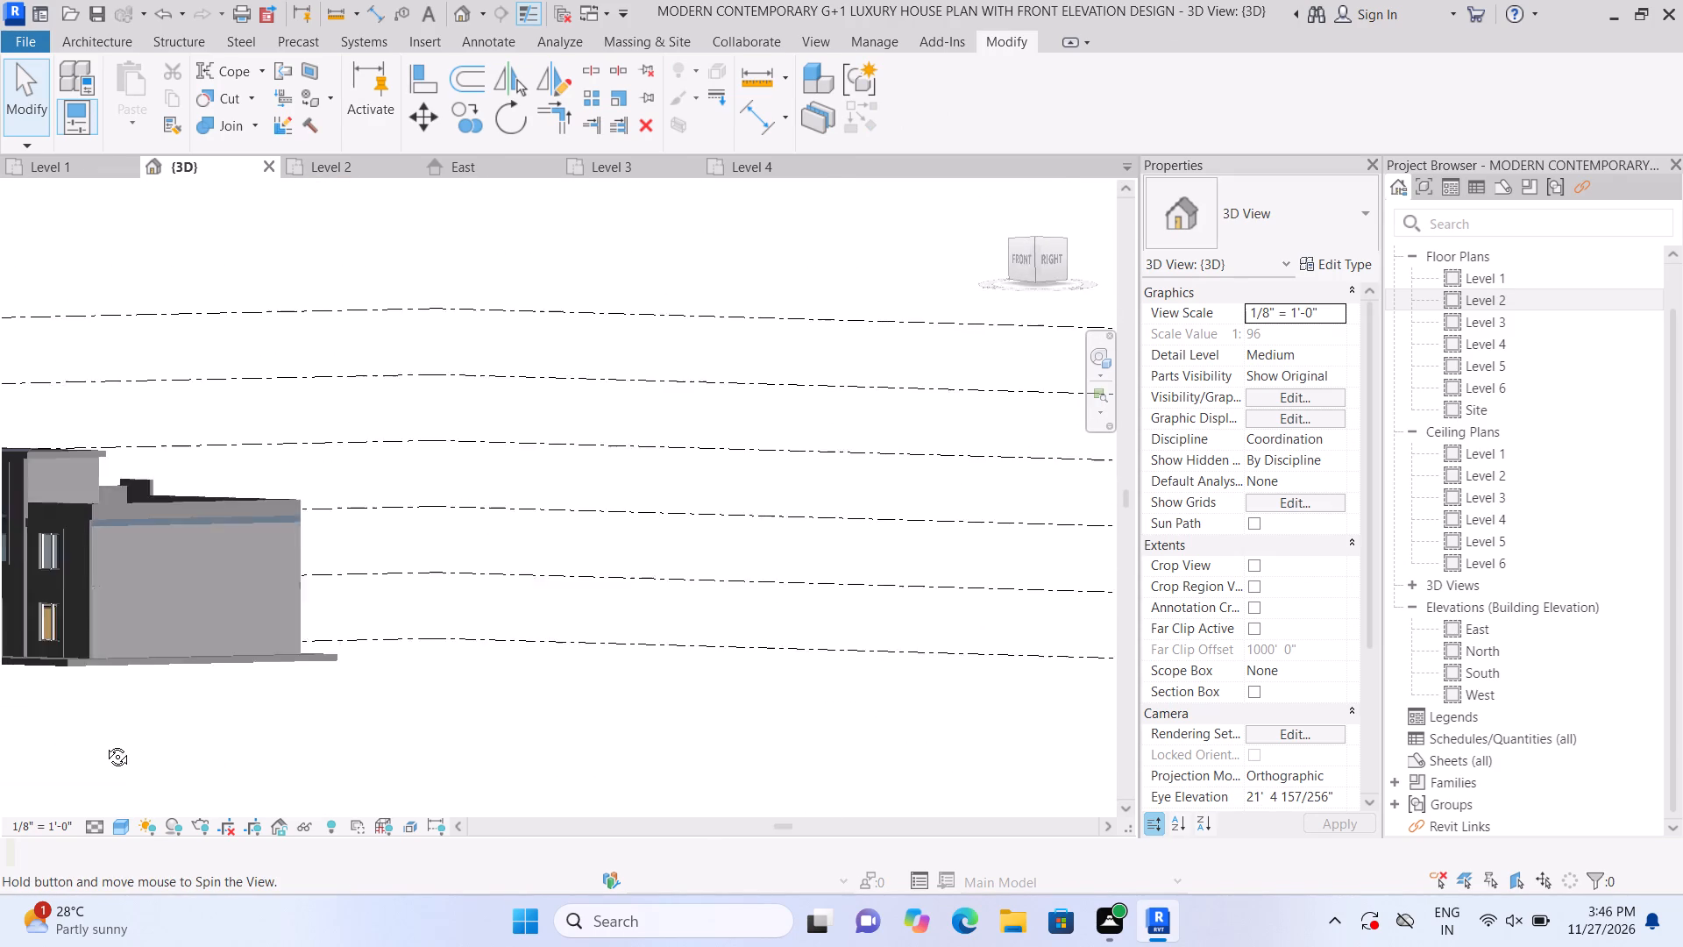
middle_click_drag(104, 744, 139, 752, "shift")
scroll(144, 691, "up", 1)
middle_click_drag(144, 691, 77, 719)
scroll(203, 540, "up", 1, "shift")
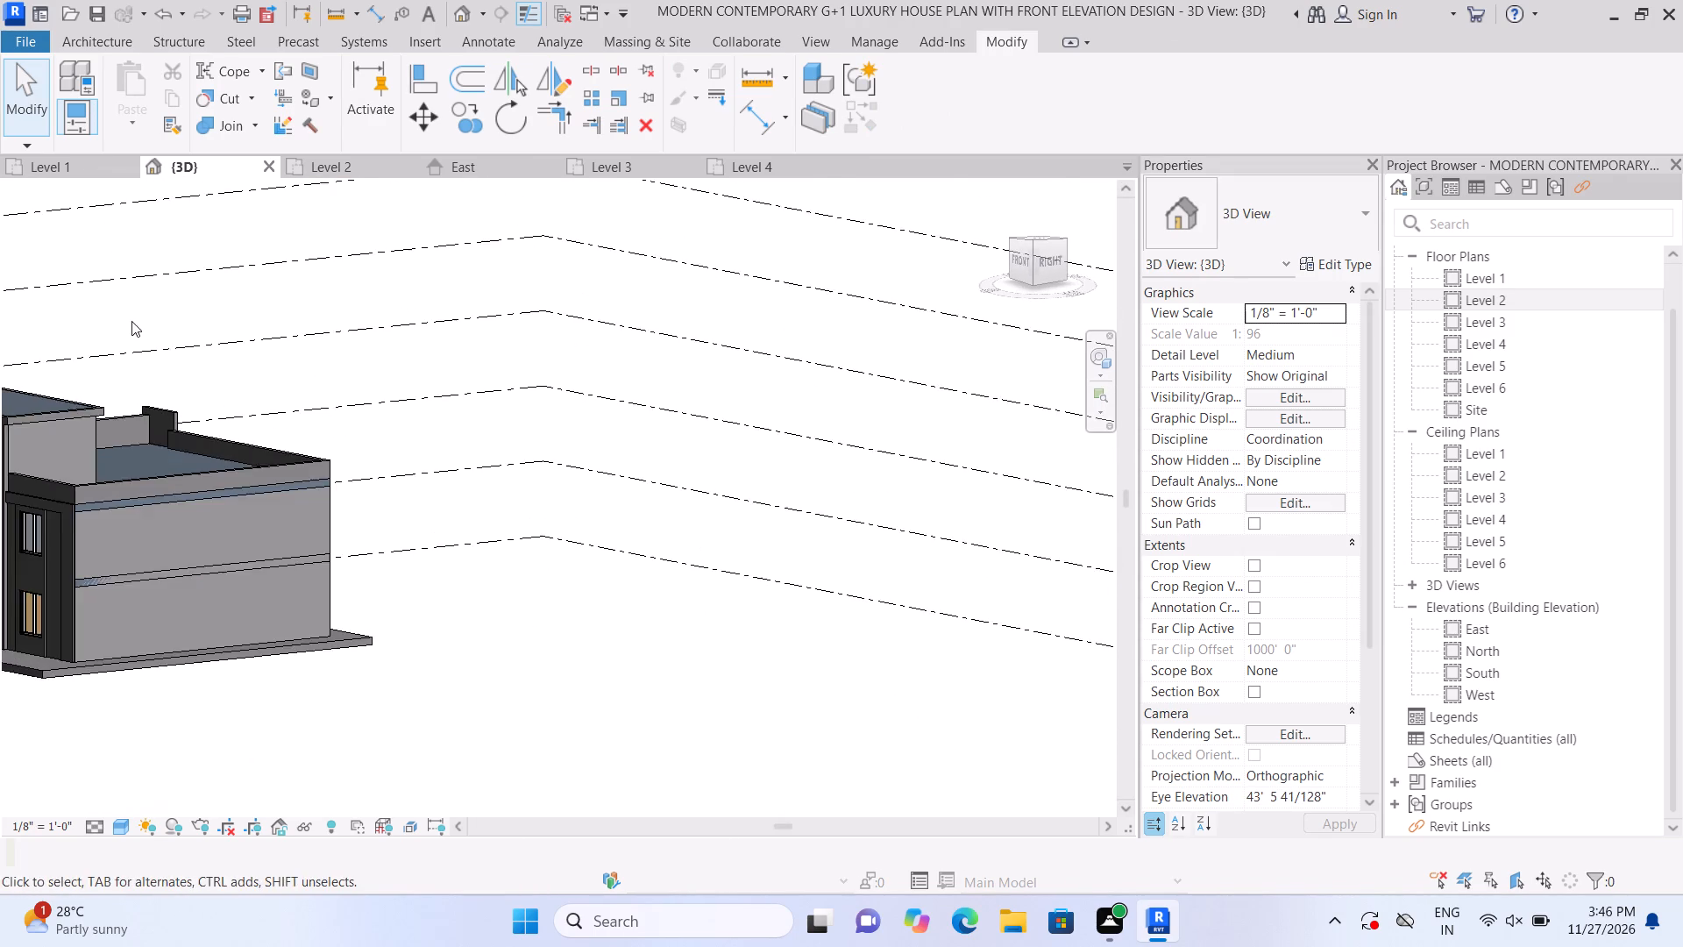
scroll(131, 321, "up", 4)
middle_click_drag(121, 404, 280, 510)
scroll(283, 513, "up", 9)
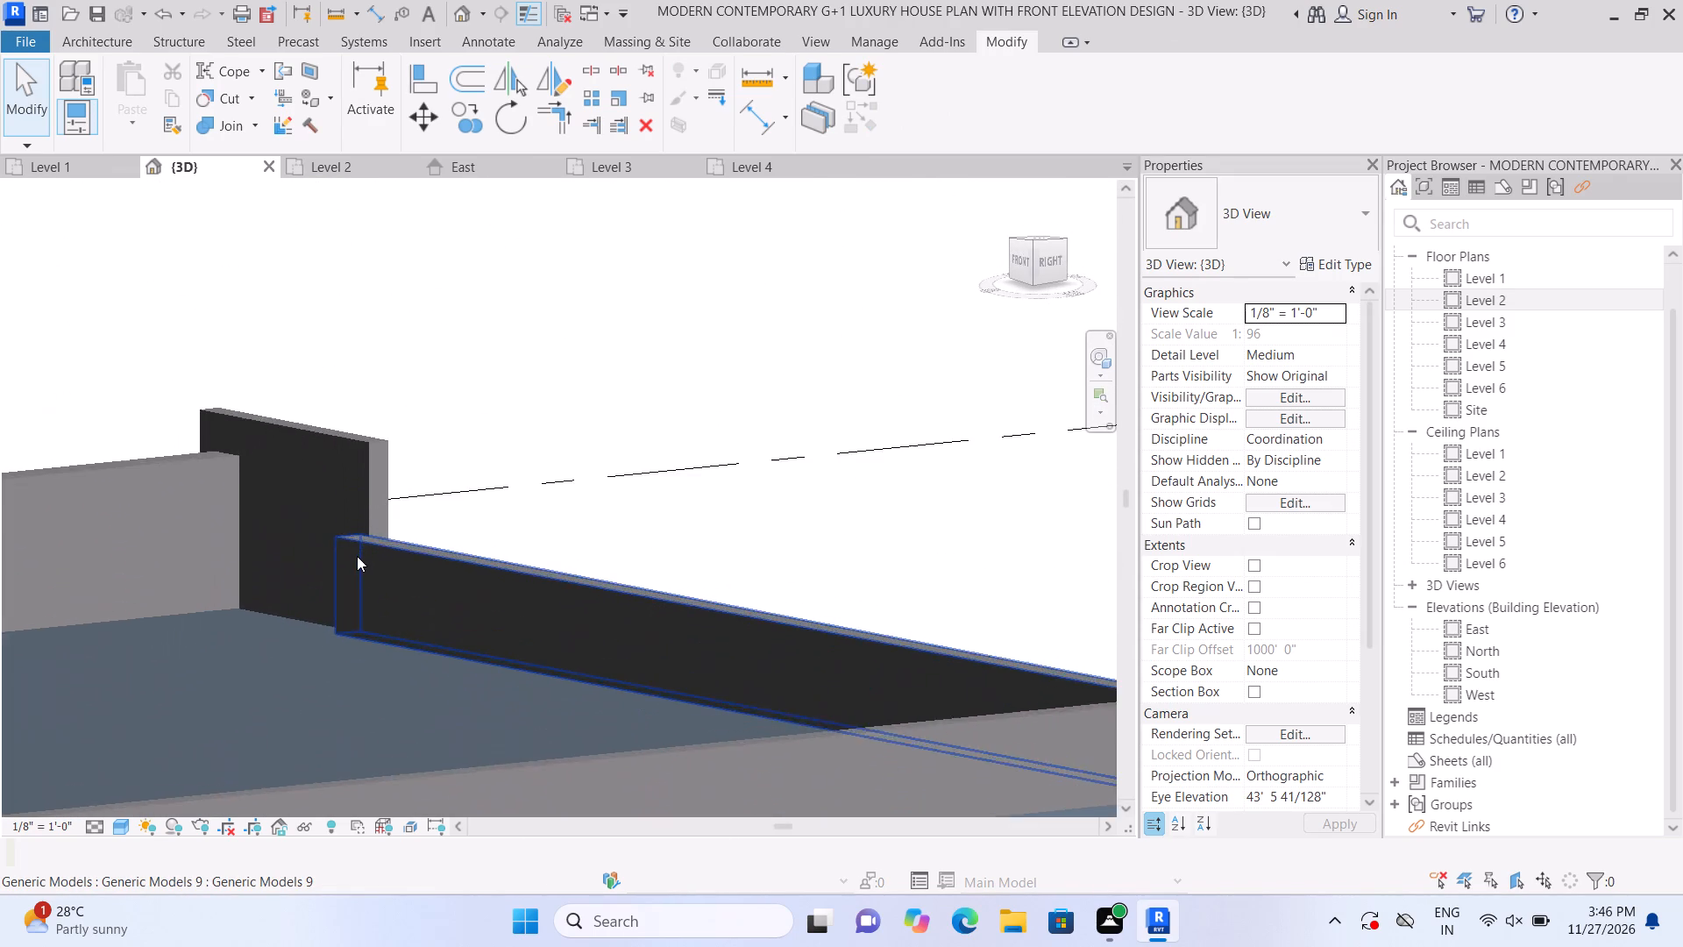
scroll(357, 556, "up", 4)
left_click(356, 556)
left_click_drag(325, 605, 214, 577)
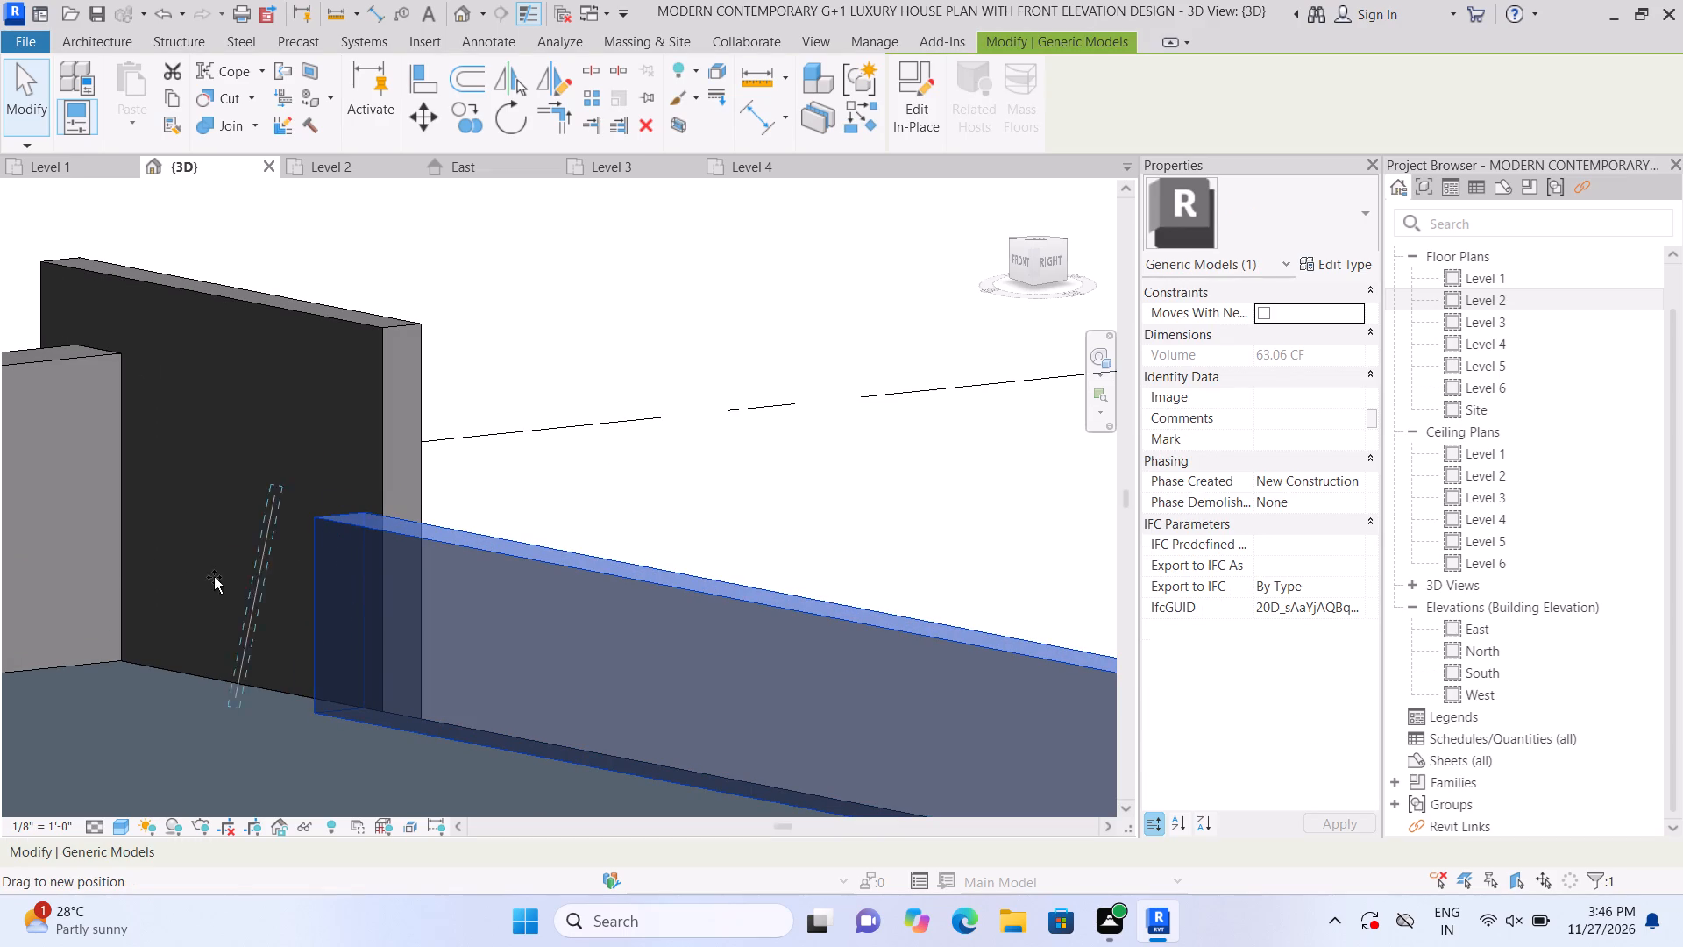
left_click_drag(214, 577, 101, 550)
left_click(546, 486)
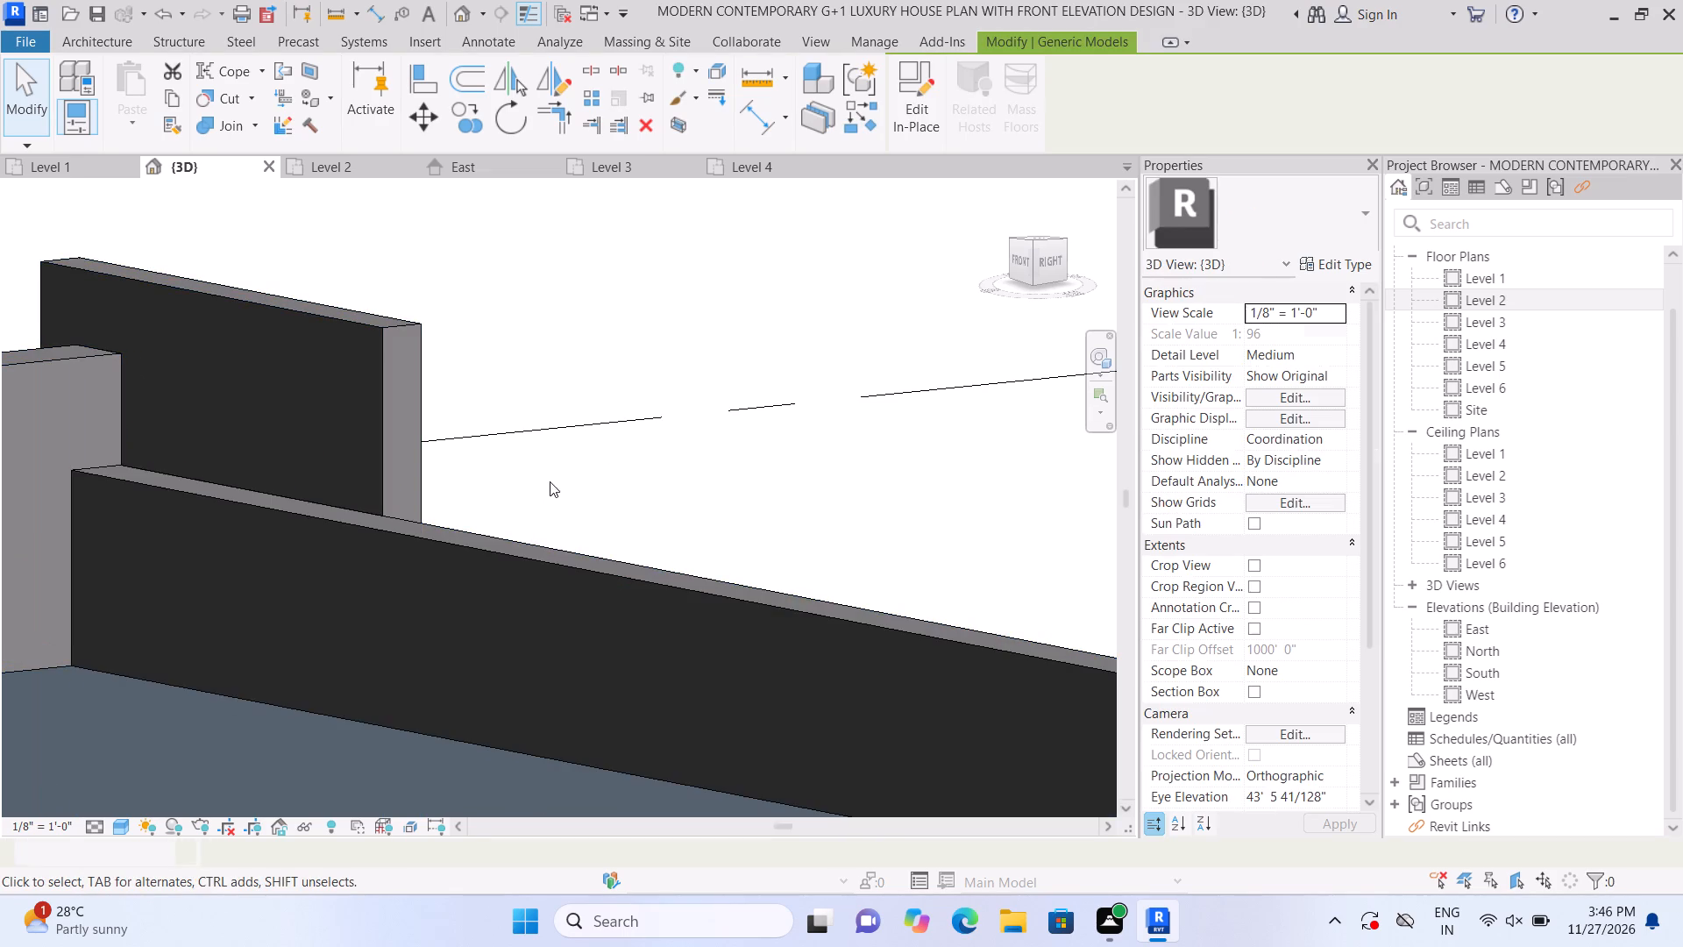
Inspect the whole house exterior from the side round to the front, checking the roof parapets against the overall massing.
scroll(582, 460, "down", 15)
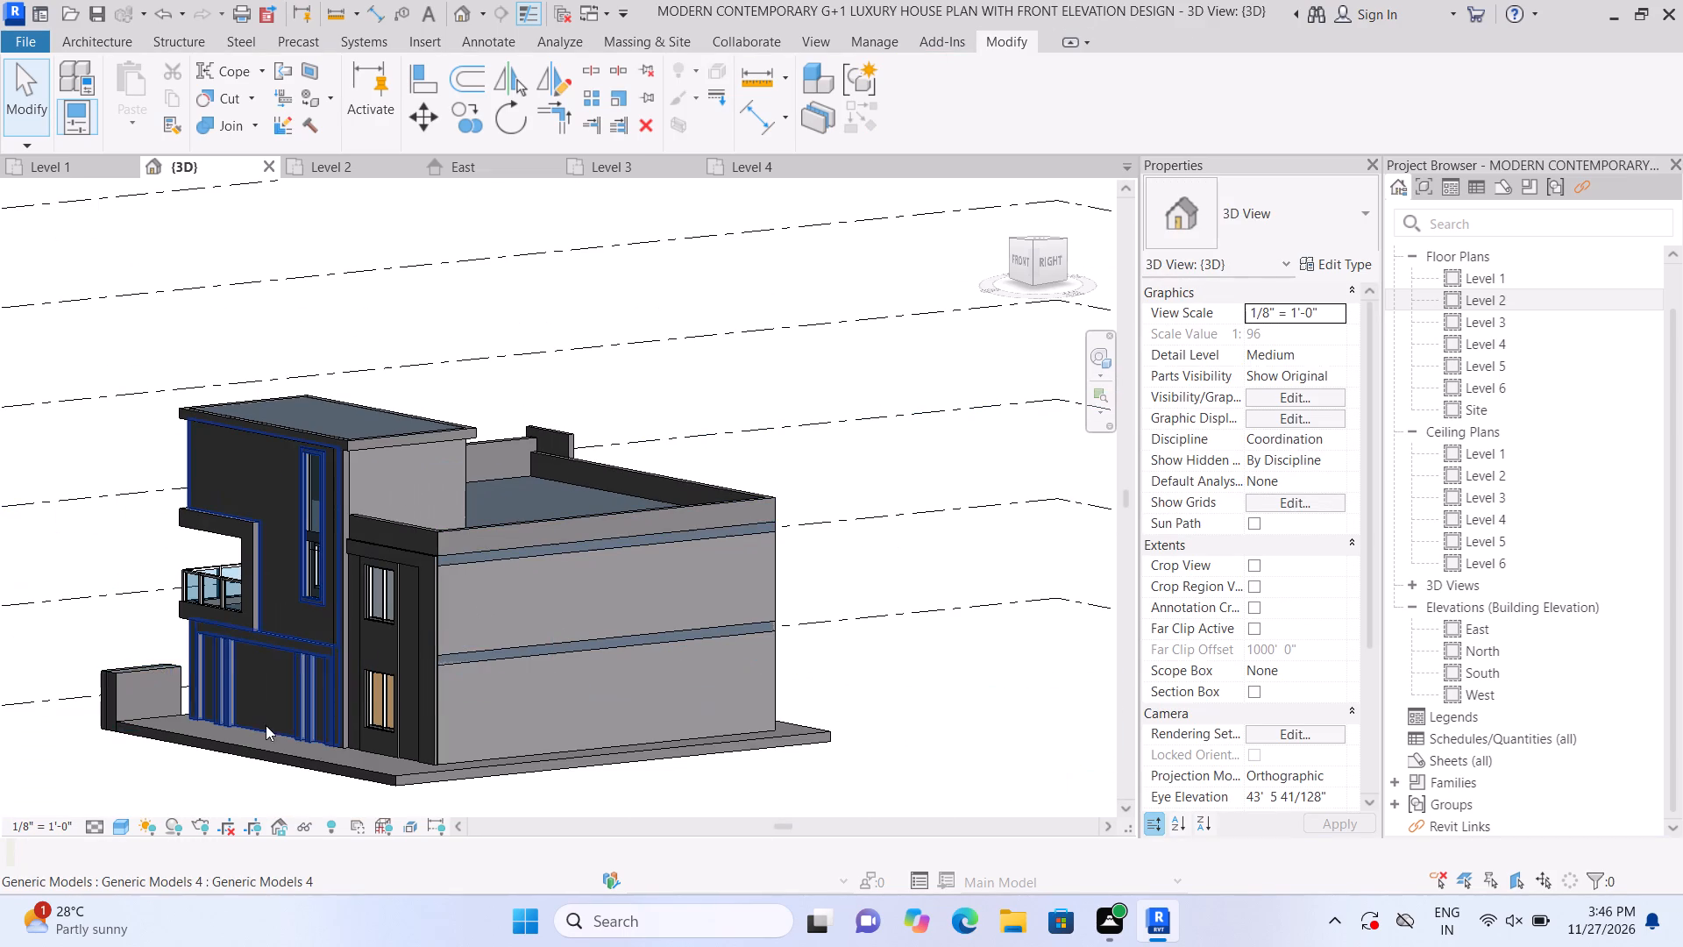
middle_click_drag(61, 635, 110, 640)
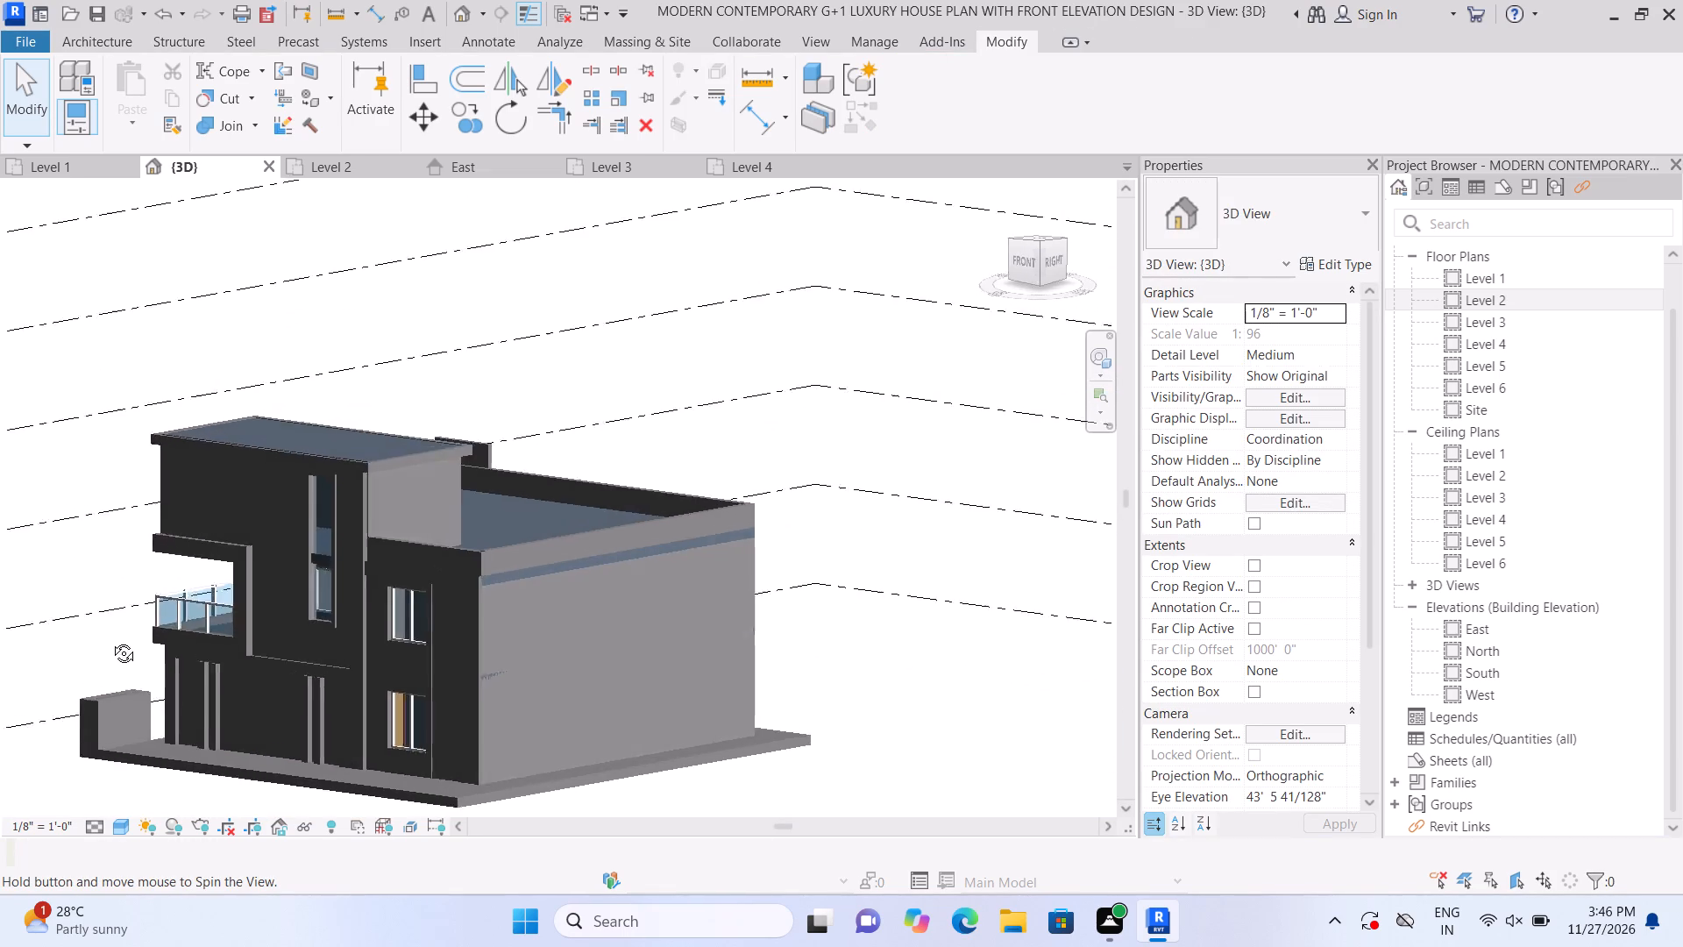
middle_click_drag(110, 640, 298, 624)
scroll(277, 573, "up", 1)
scroll(272, 543, "down", 2)
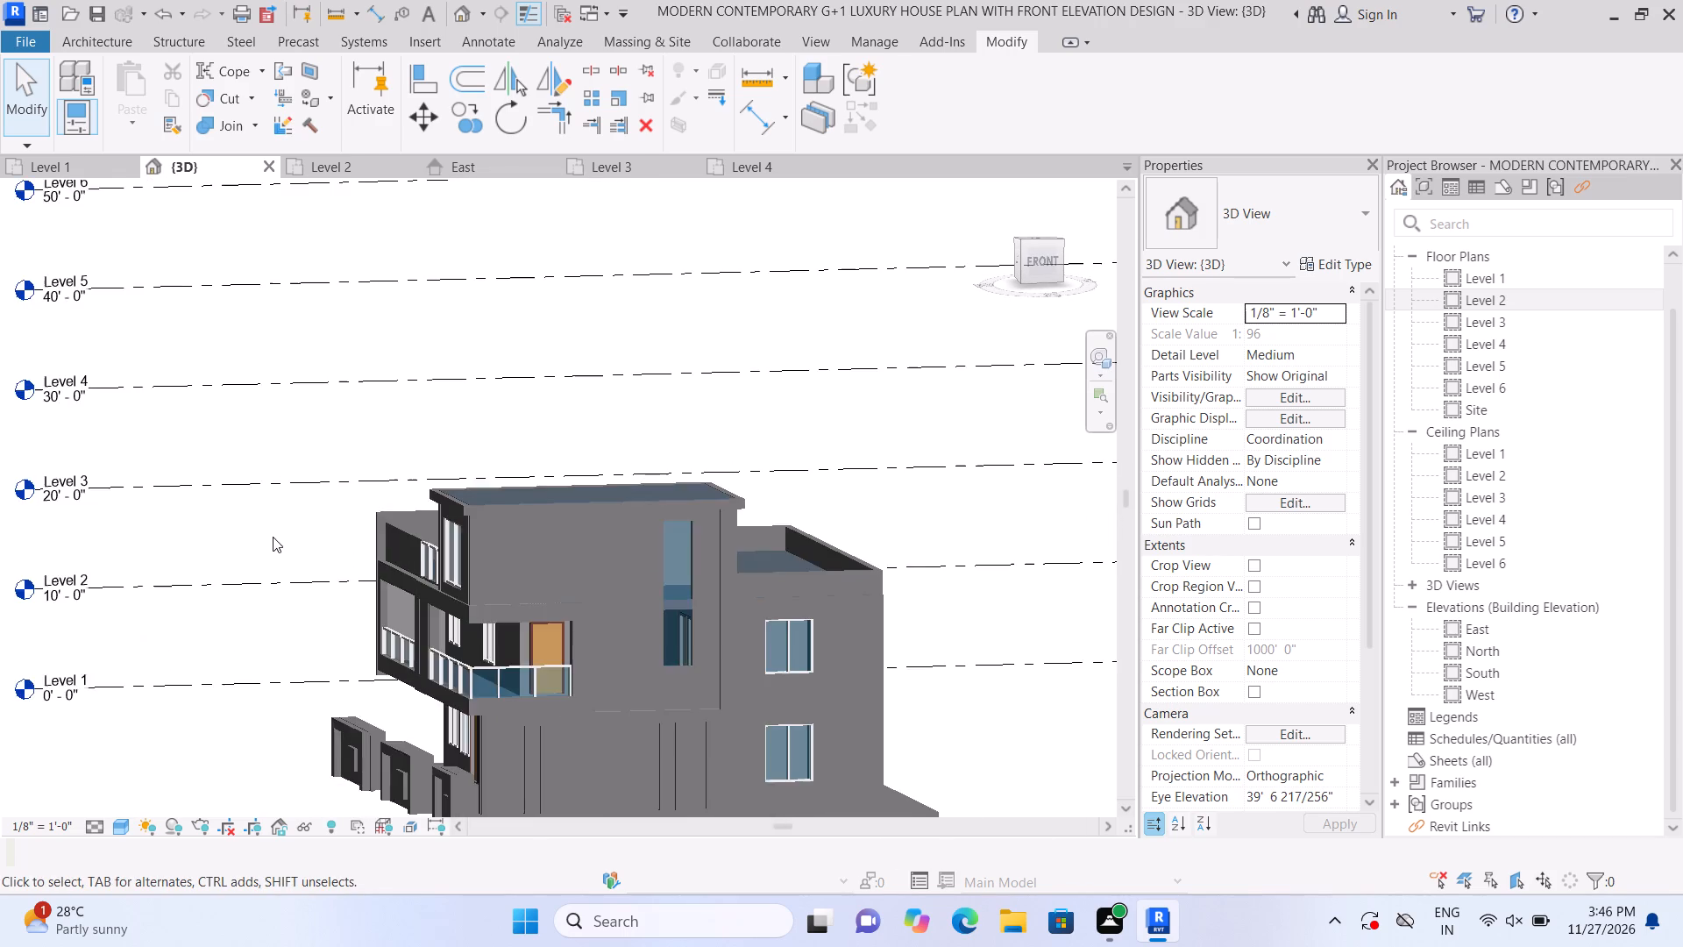
scroll(273, 537, "down", 5)
scroll(271, 660, "up", 6)
middle_click_drag(263, 696, 316, 708)
middle_click_drag(304, 713, 356, 722)
middle_click_drag(416, 698, 131, 690)
Examine the front boundary wall blocks, ground-floor entrance and balconies up close and against the full front elevation.
scroll(131, 690, "up", 1)
scroll(234, 694, "up", 1)
scroll(275, 711, "down", 2)
scroll(310, 717, "up", 5)
middle_click_drag(375, 714, 247, 735)
scroll(252, 735, "up", 1)
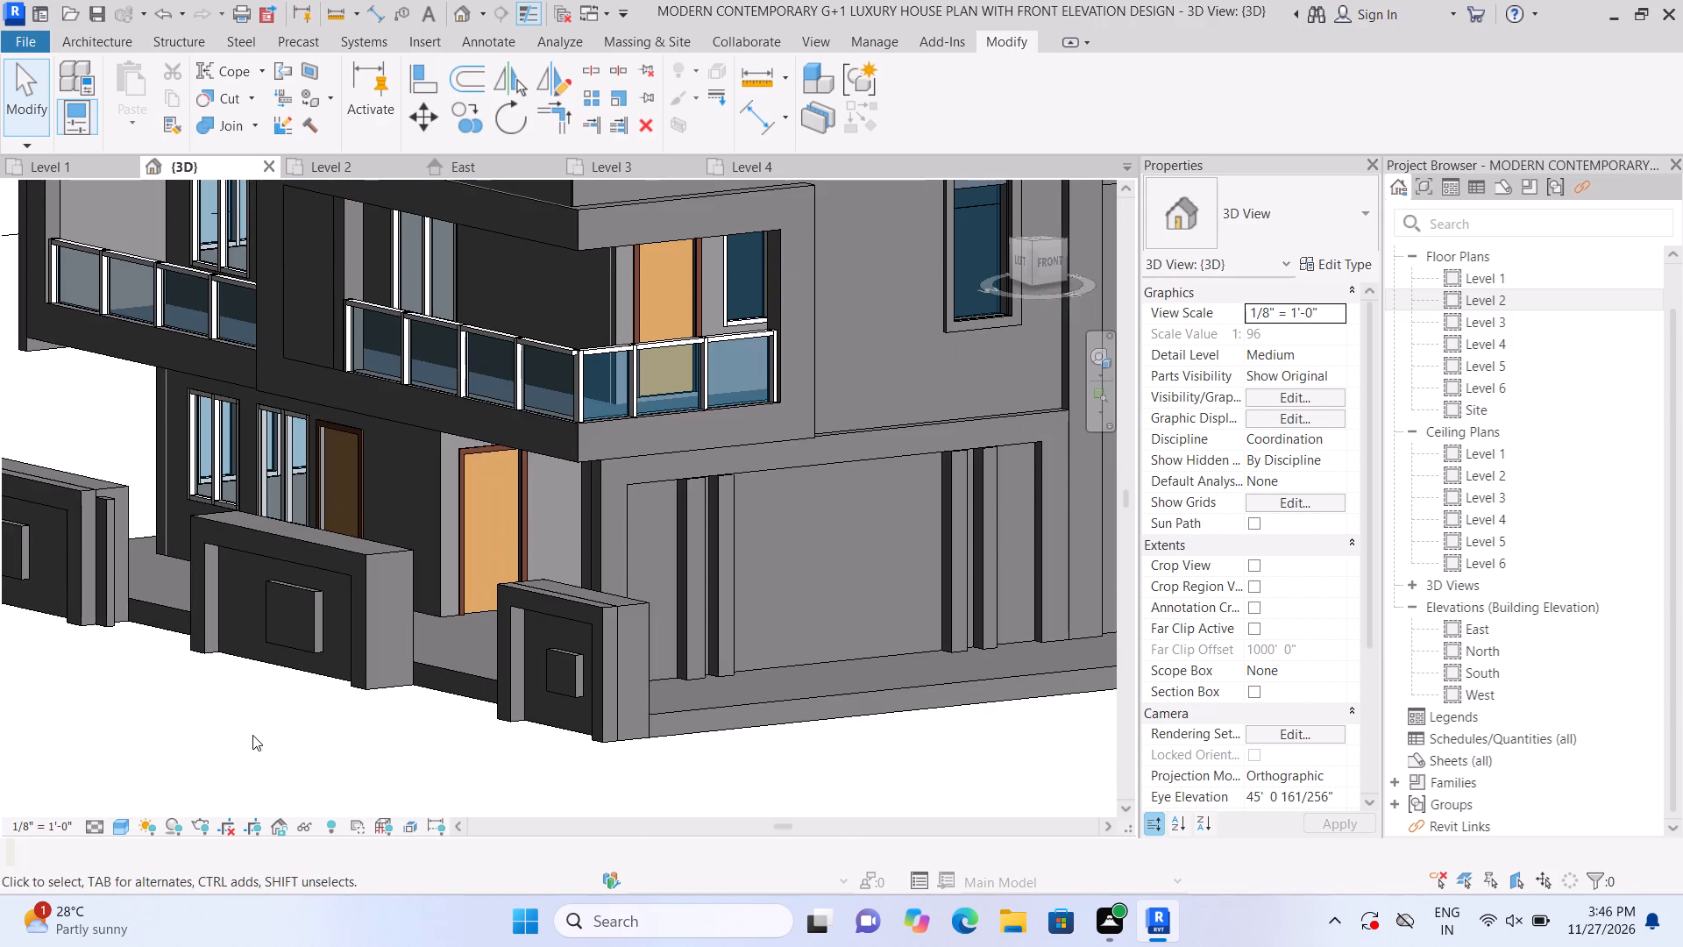
scroll(252, 735, "down", 3)
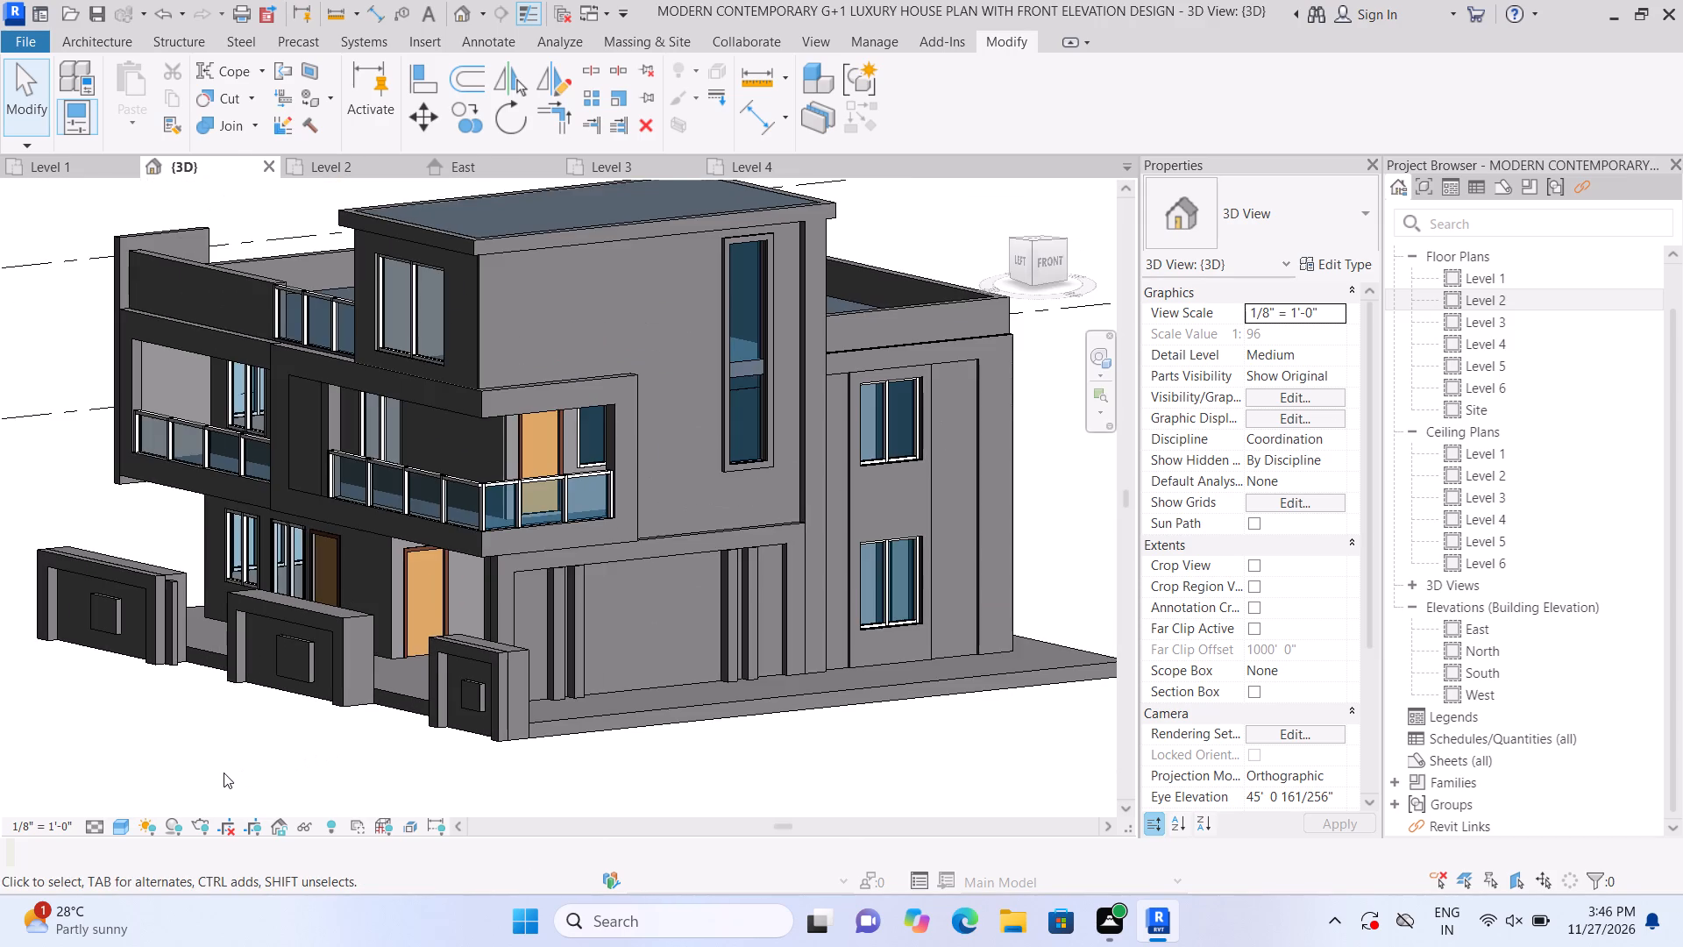
scroll(223, 773, "up", 3)
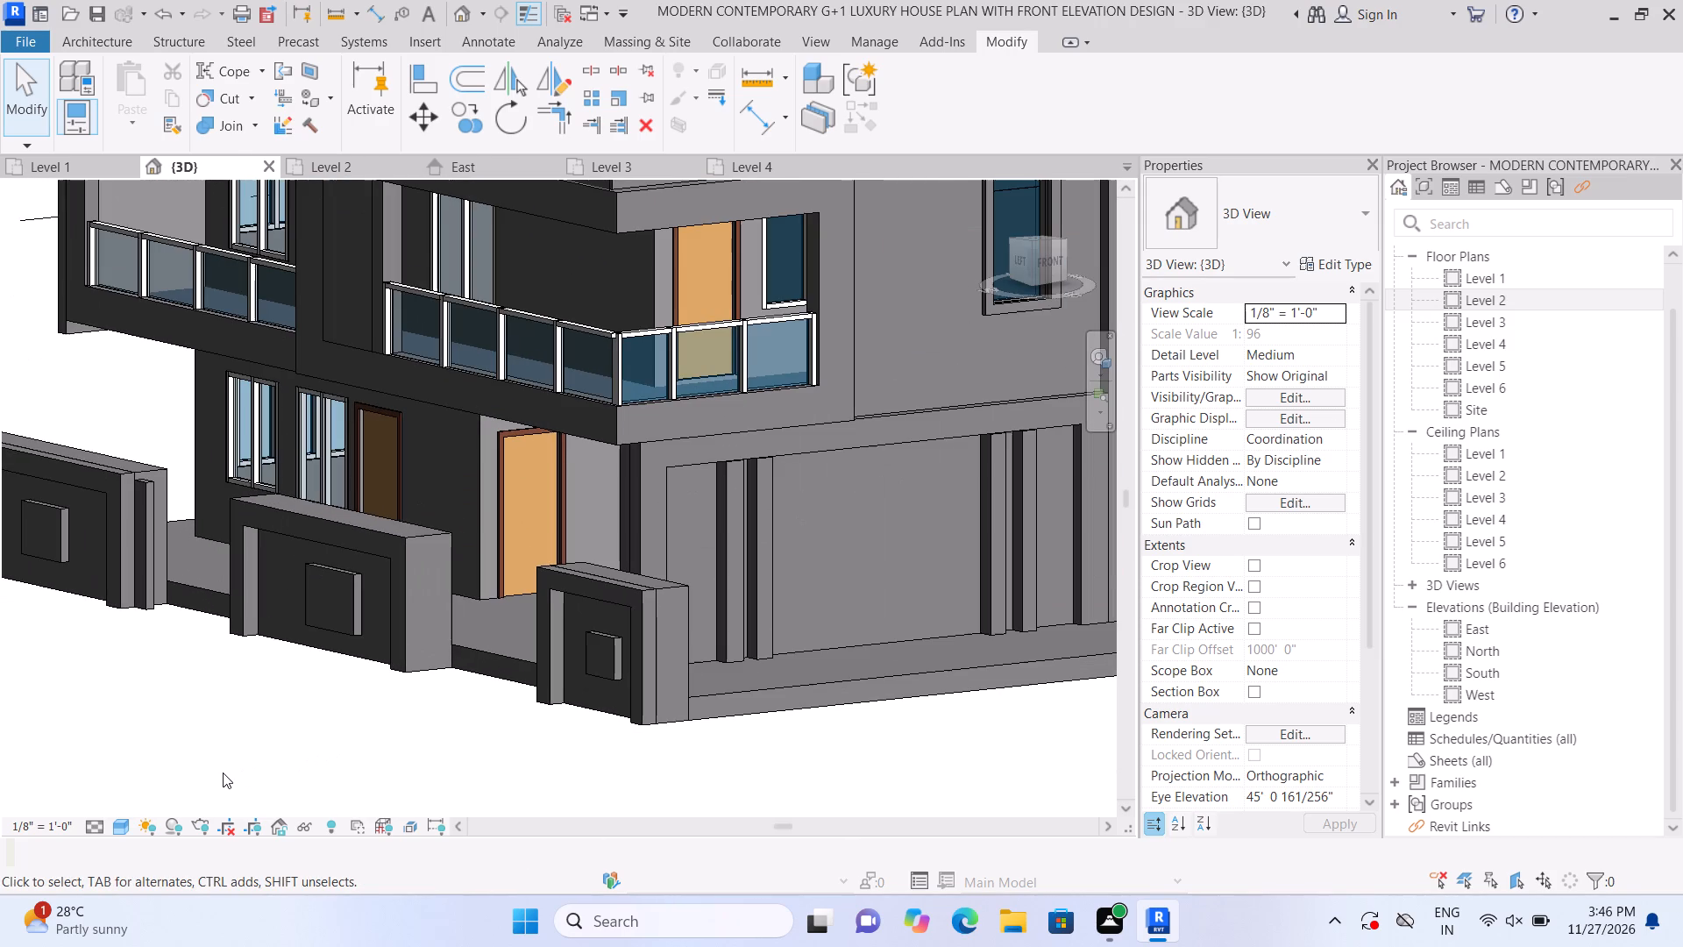
scroll(223, 773, "down", 3)
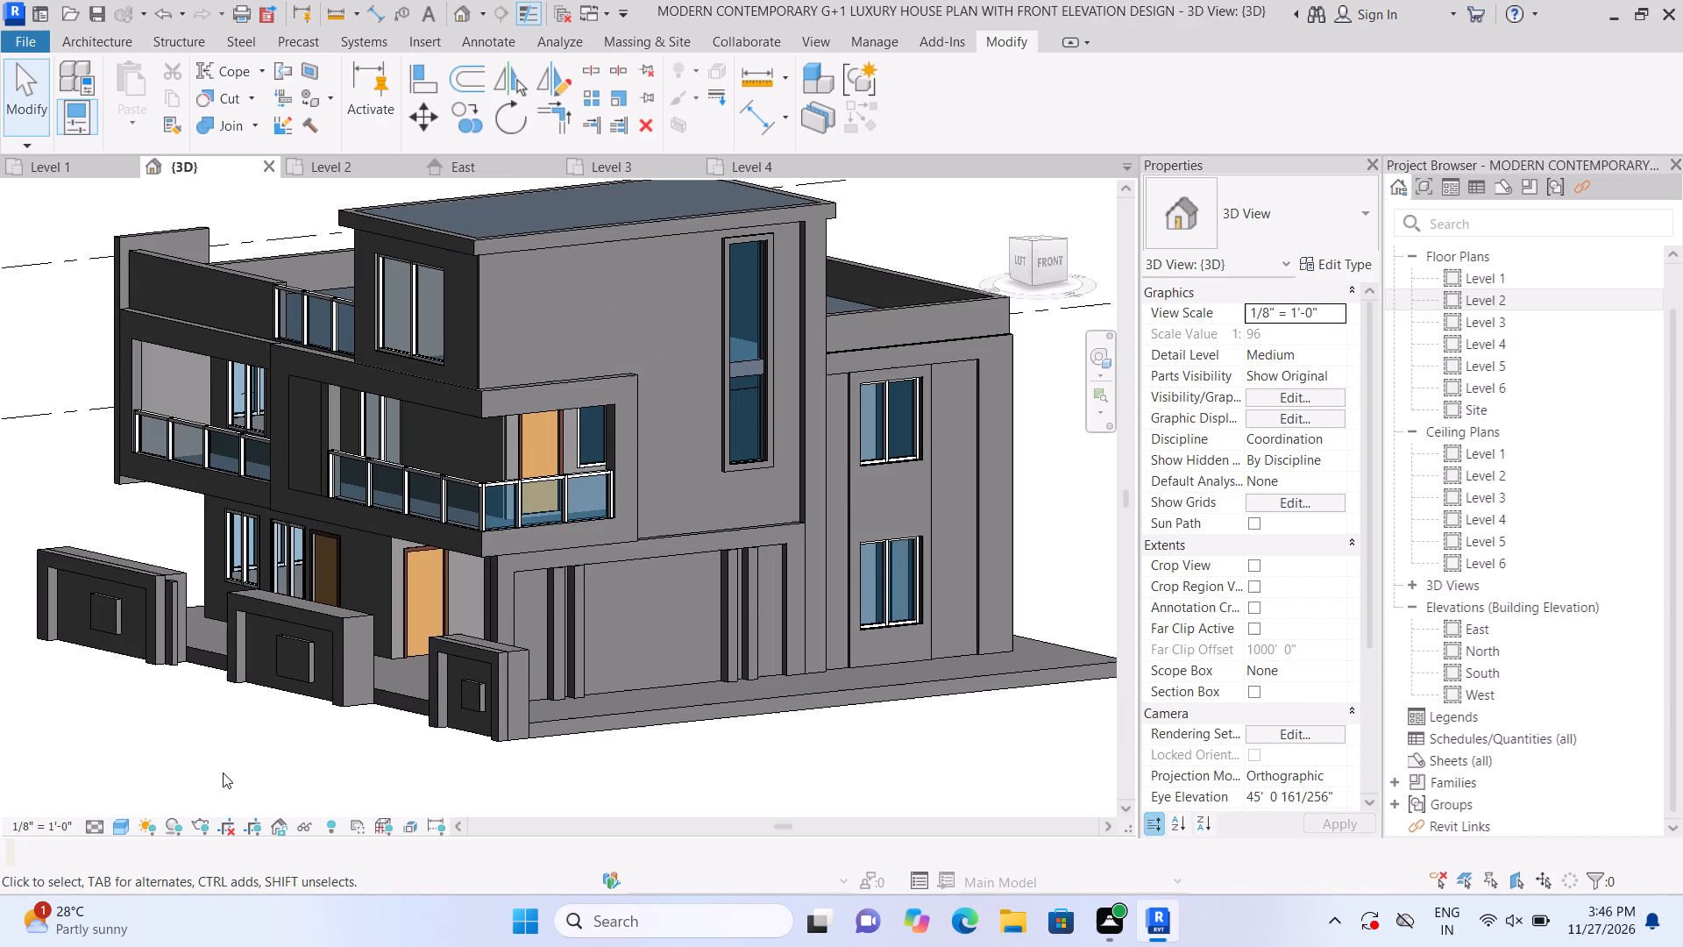
scroll(223, 773, "down", 2)
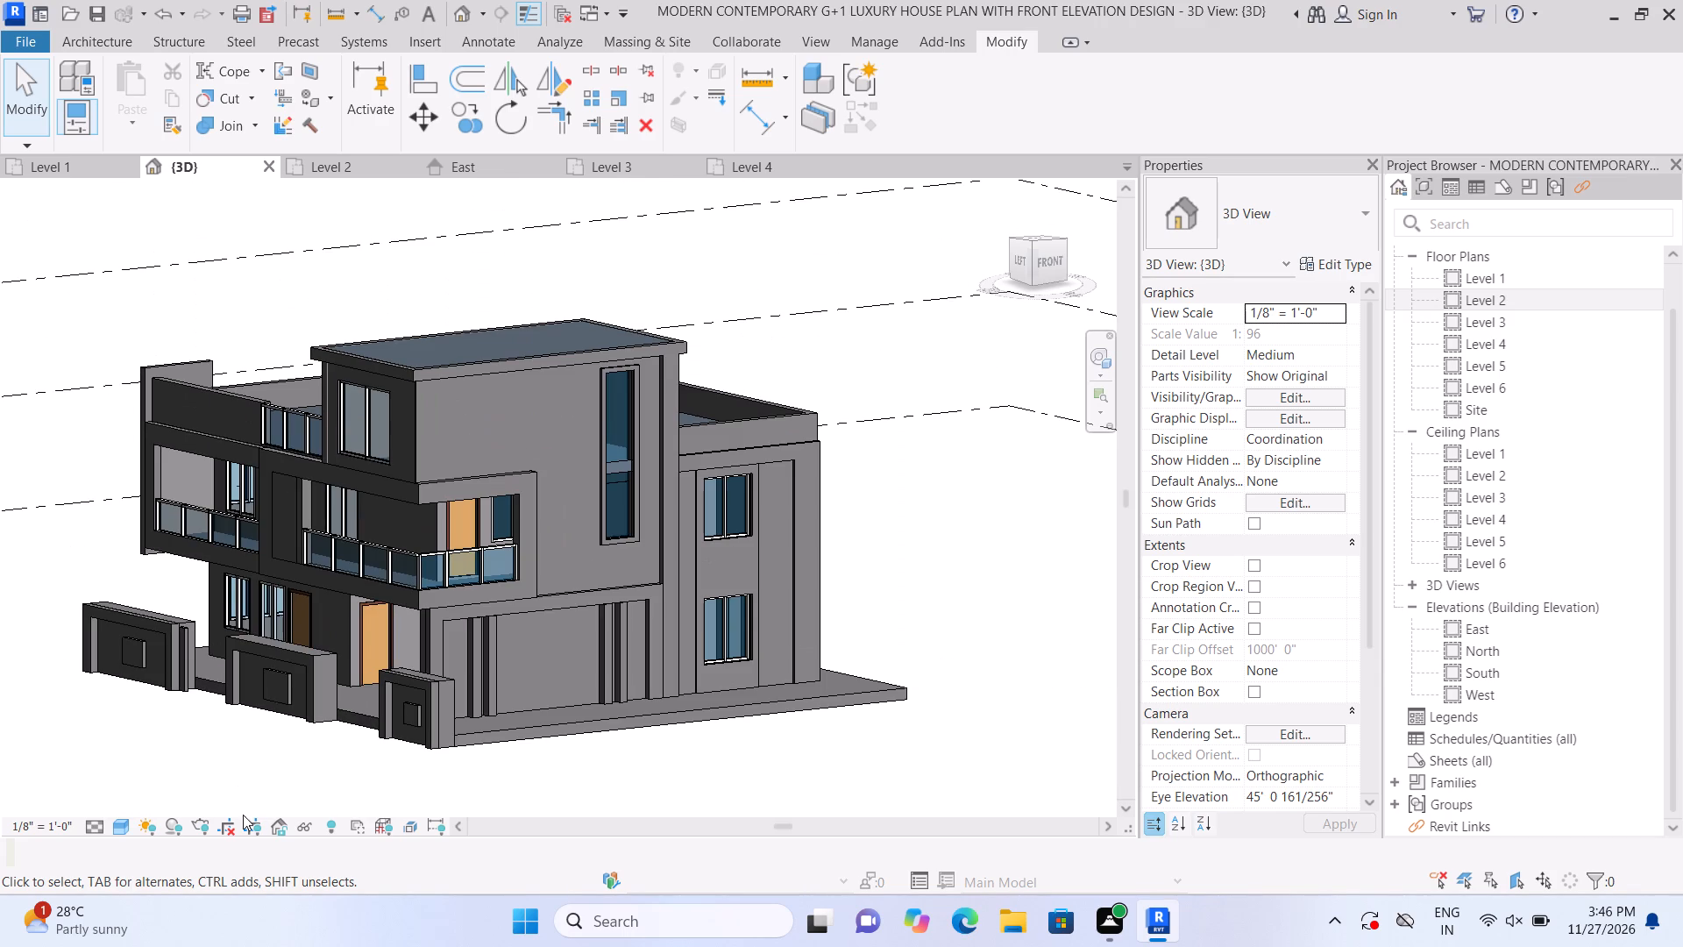
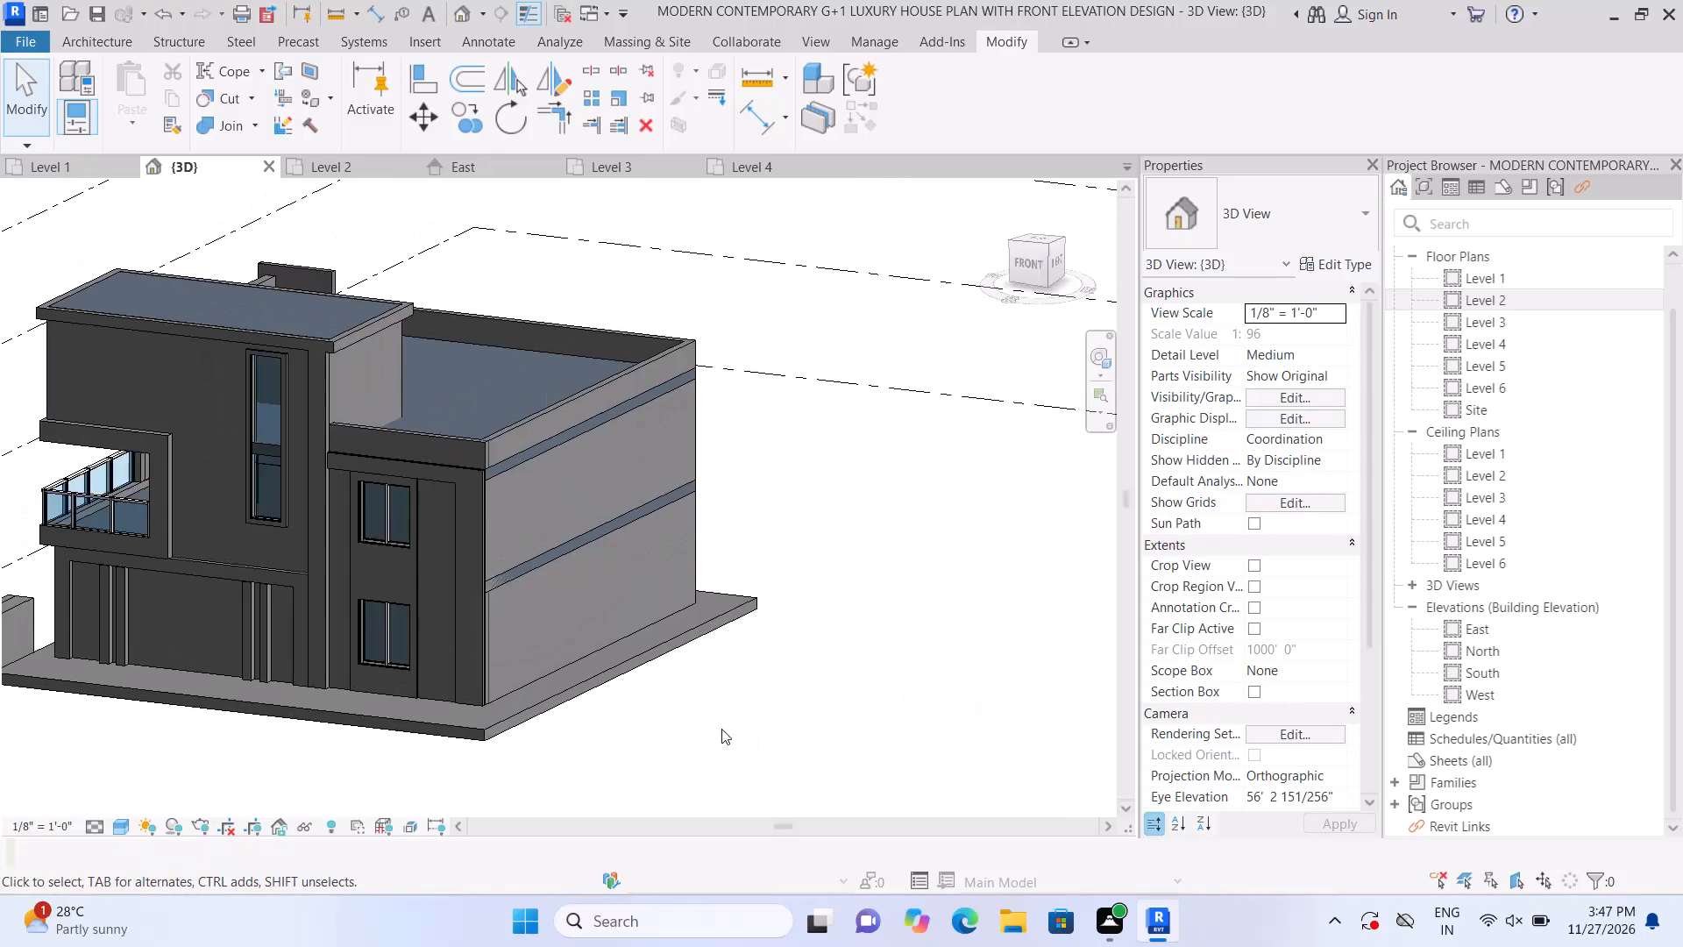
Create an in-place Generic Models component for a front boundary wall along the ground slab, keeping the default name.
middle_click_drag(719, 729, 696, 733, "shift")
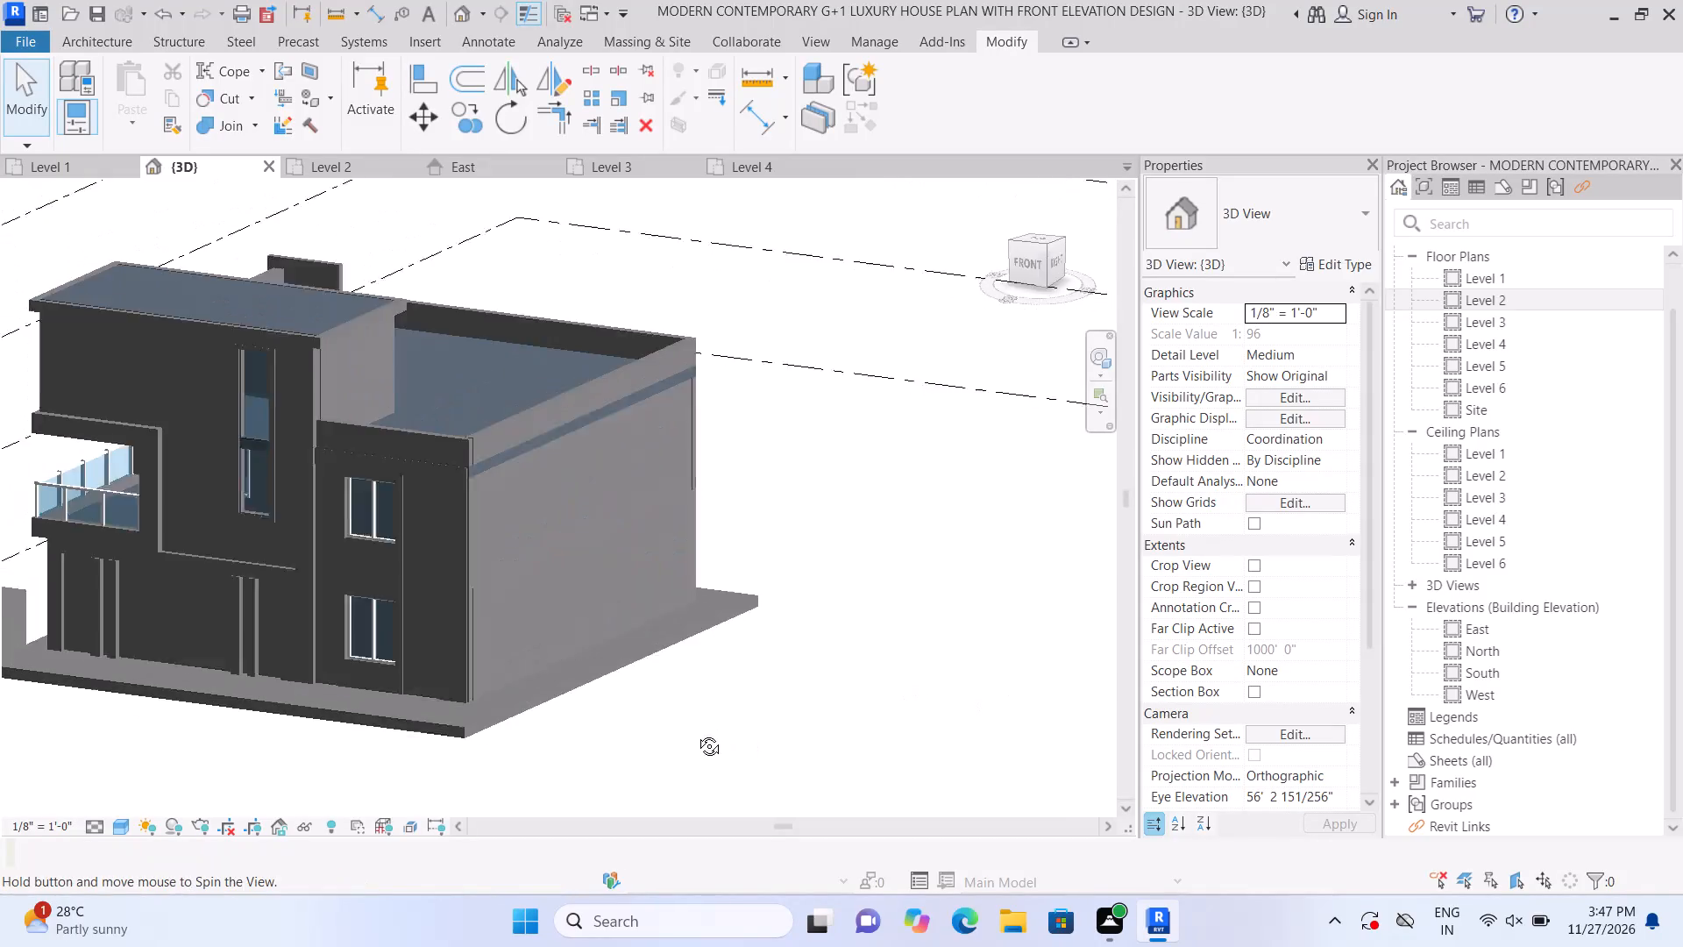
middle_click_drag(696, 733, 678, 737, "shift")
middle_click_drag(592, 709, 966, 709)
scroll(540, 772, "up", 2)
middle_click_drag(545, 796, 457, 791)
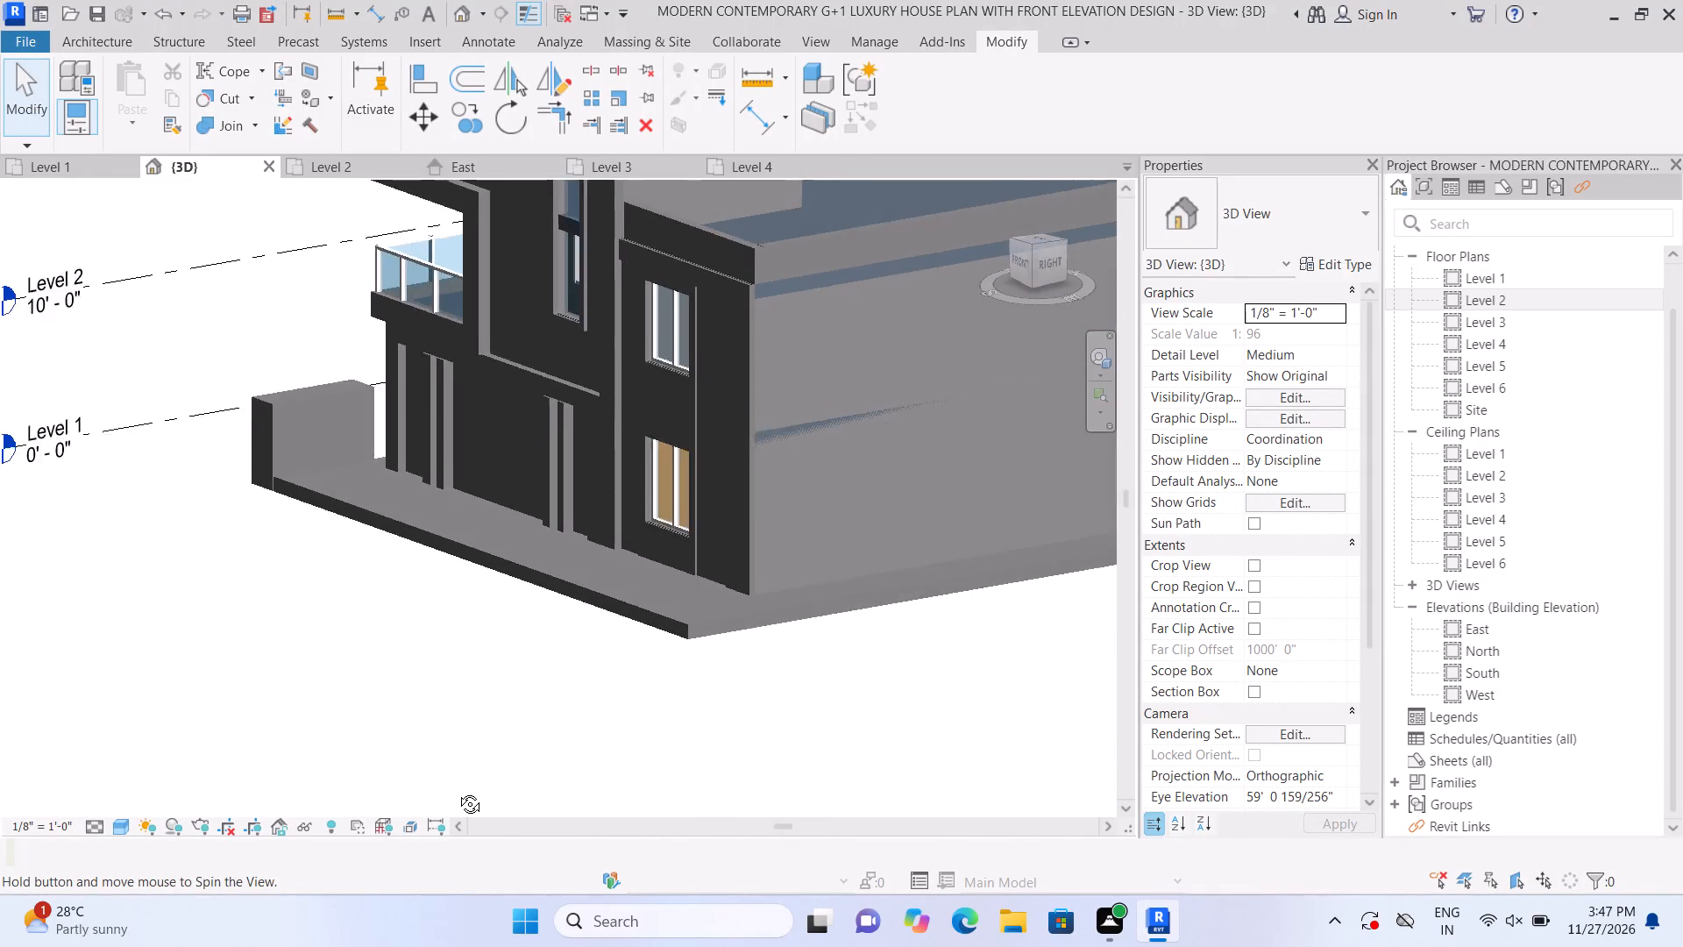
middle_click_drag(457, 791, 450, 787)
middle_click_drag(268, 528, 227, 595)
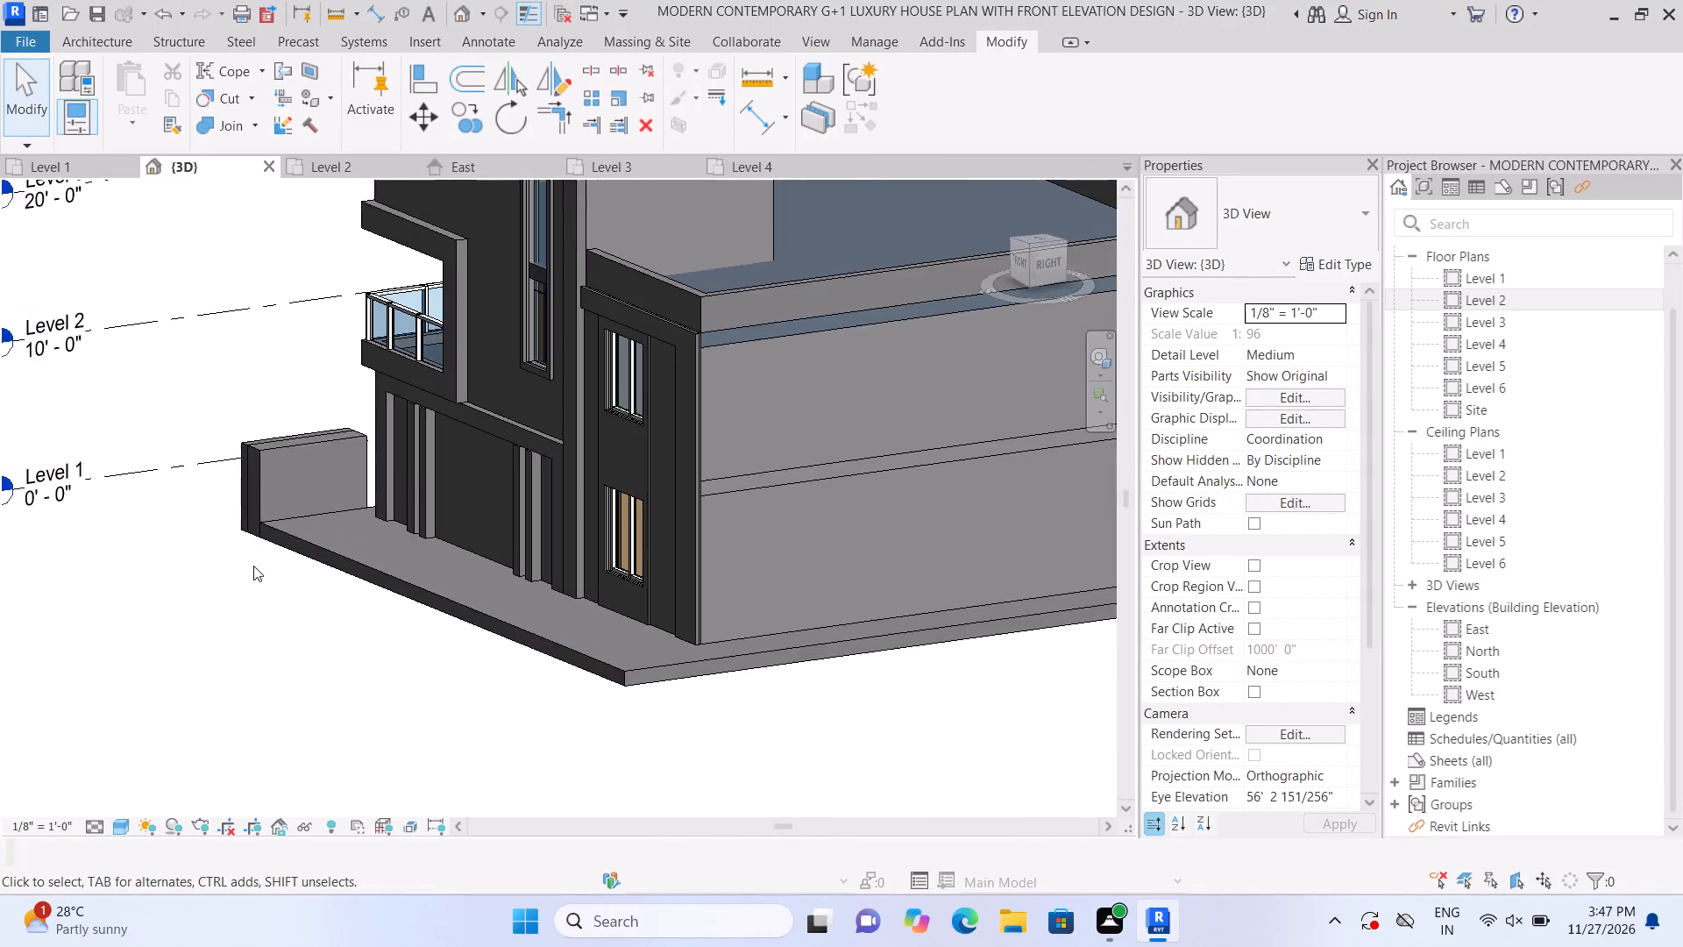
scroll(257, 553, "up", 3)
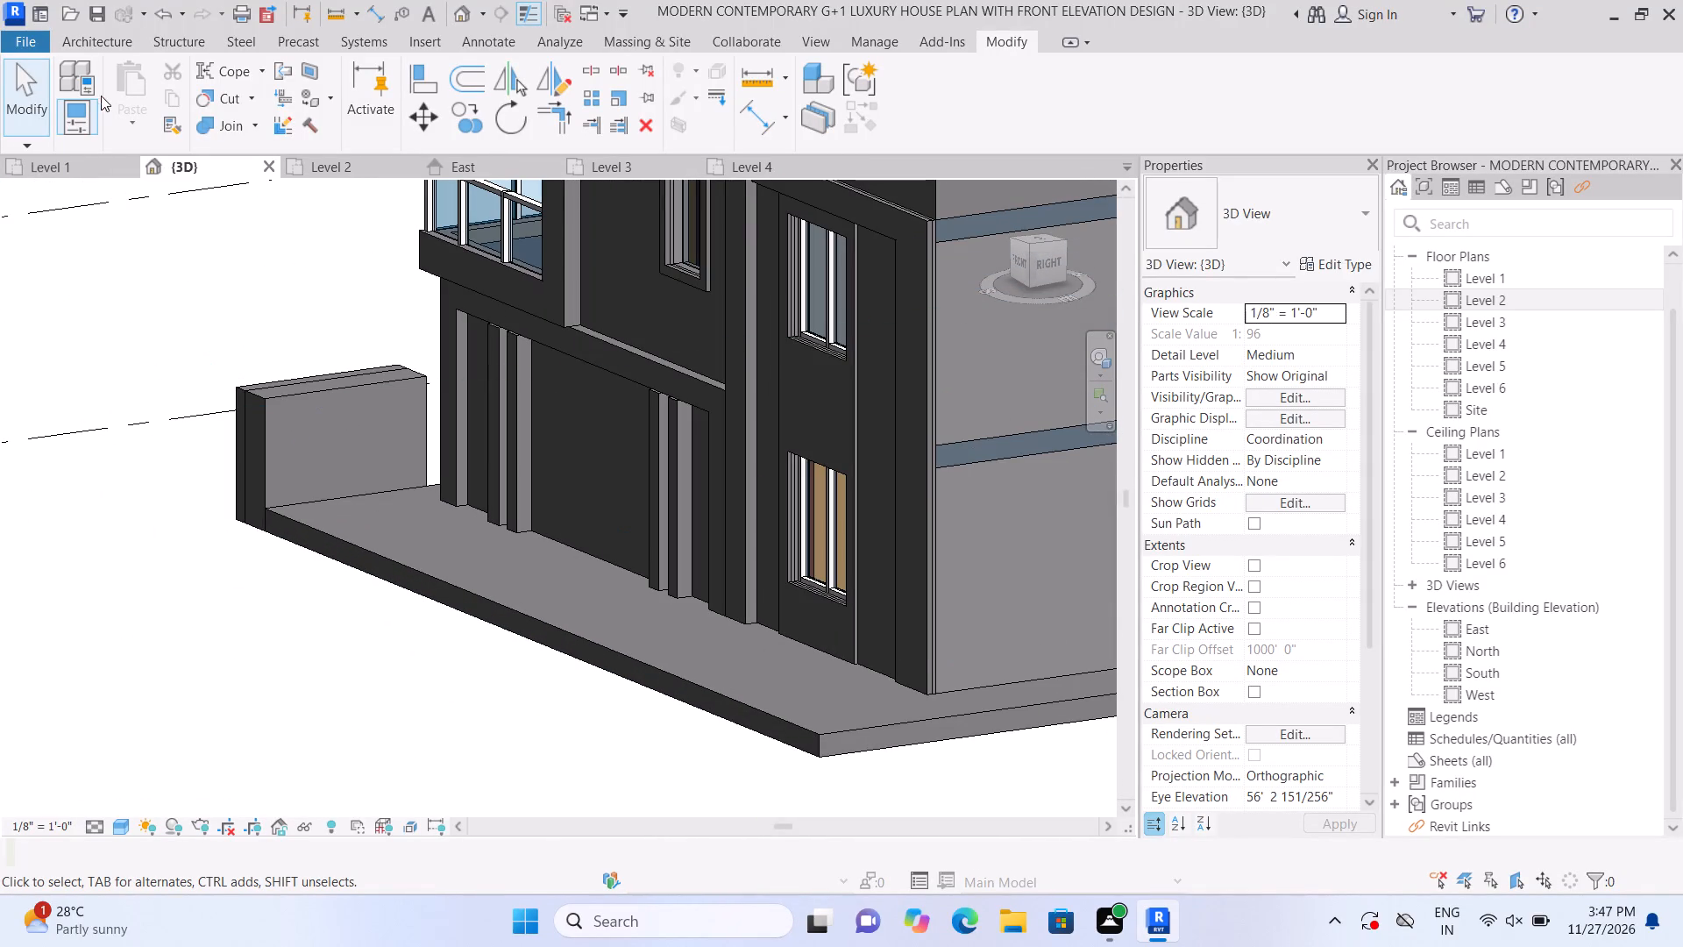
left_click(101, 39)
left_click(263, 125)
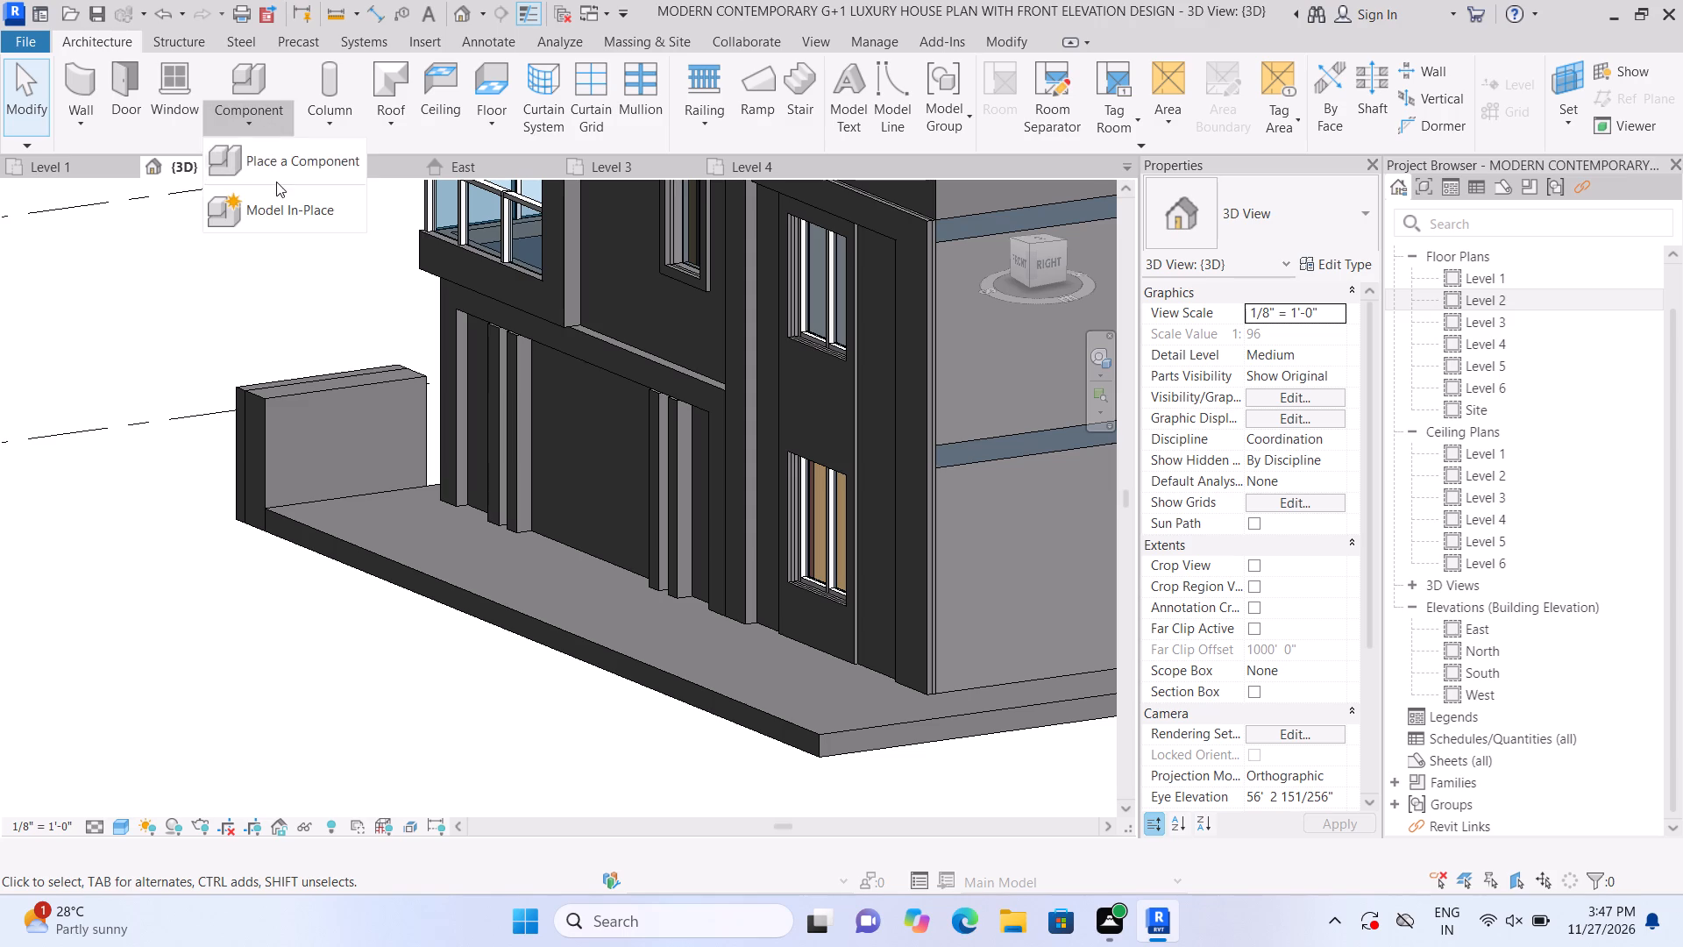
left_click(282, 210)
scroll(835, 328, "down", 5)
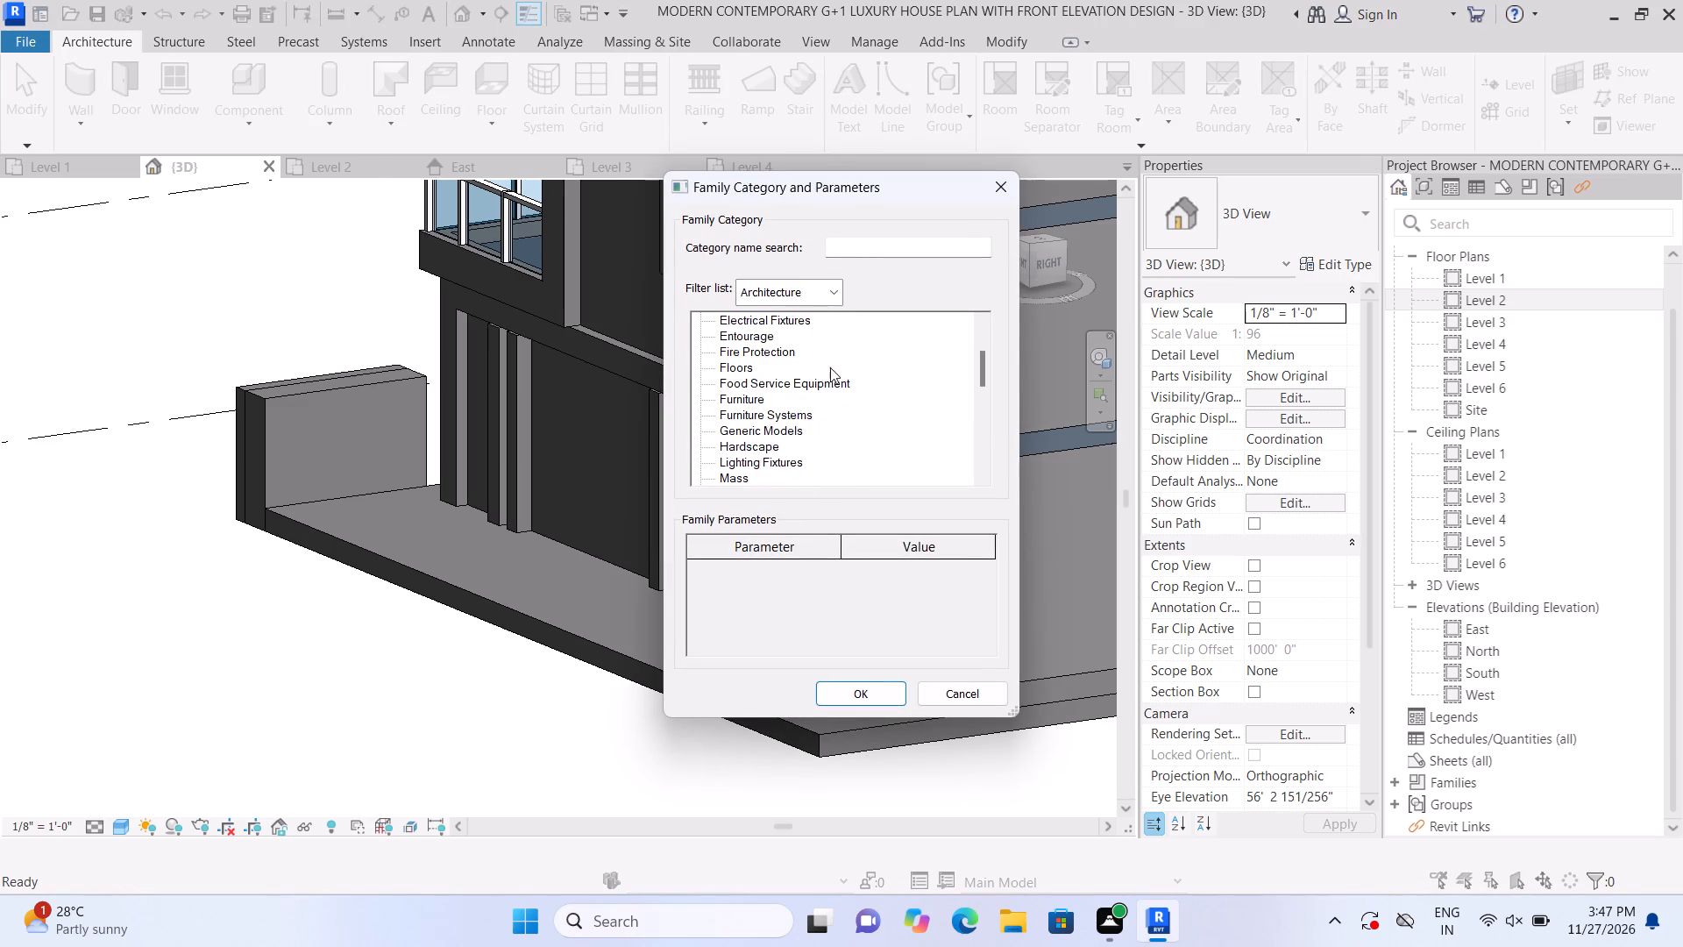
scroll(830, 367, "down", 4)
left_click(782, 381)
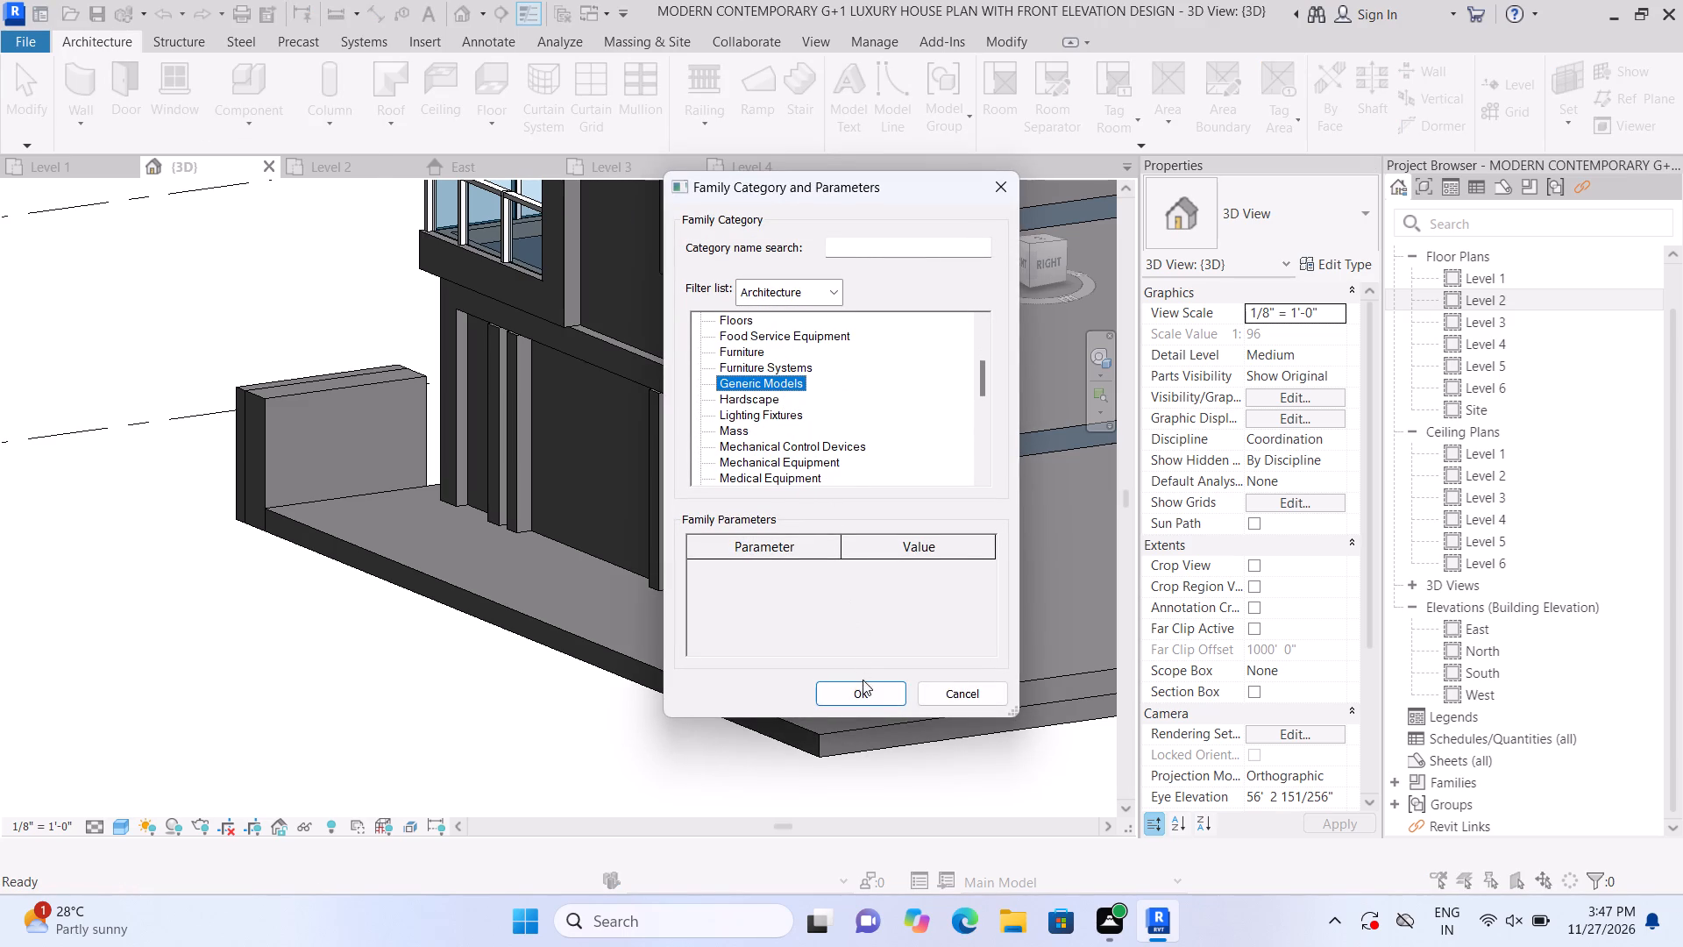
left_click(862, 688)
left_click(872, 495)
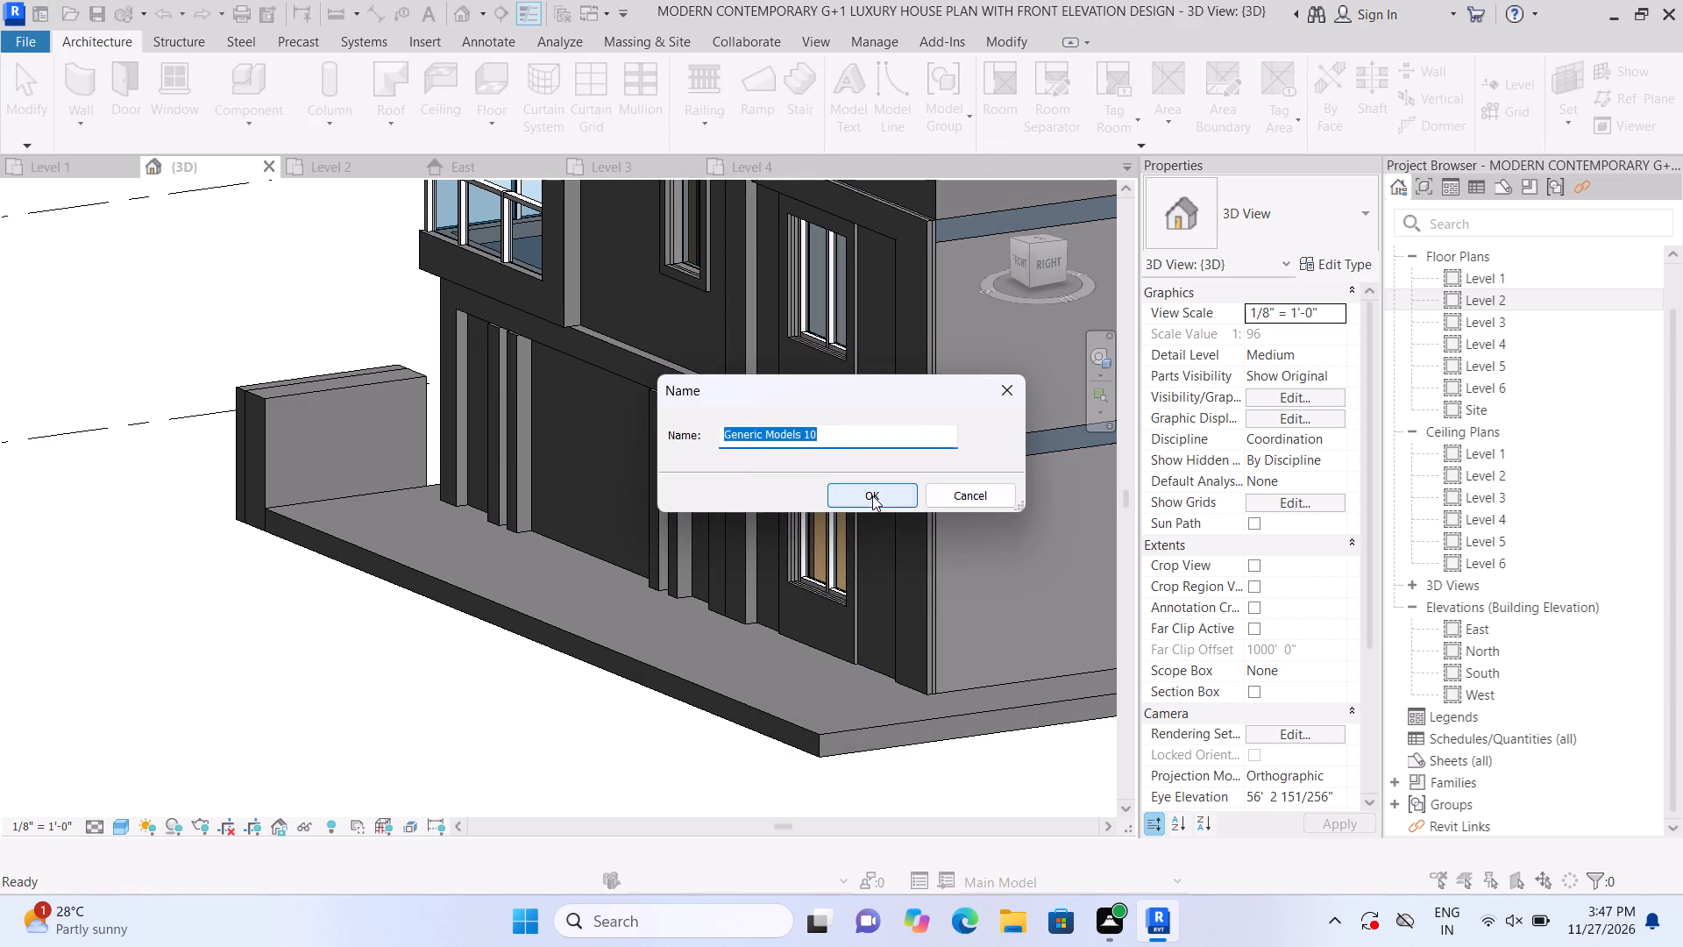
Extrude a rectangle about 6'-4" long on the base slab's front face, starting at the corner beside the side boundary wall block.
left_click(186, 115)
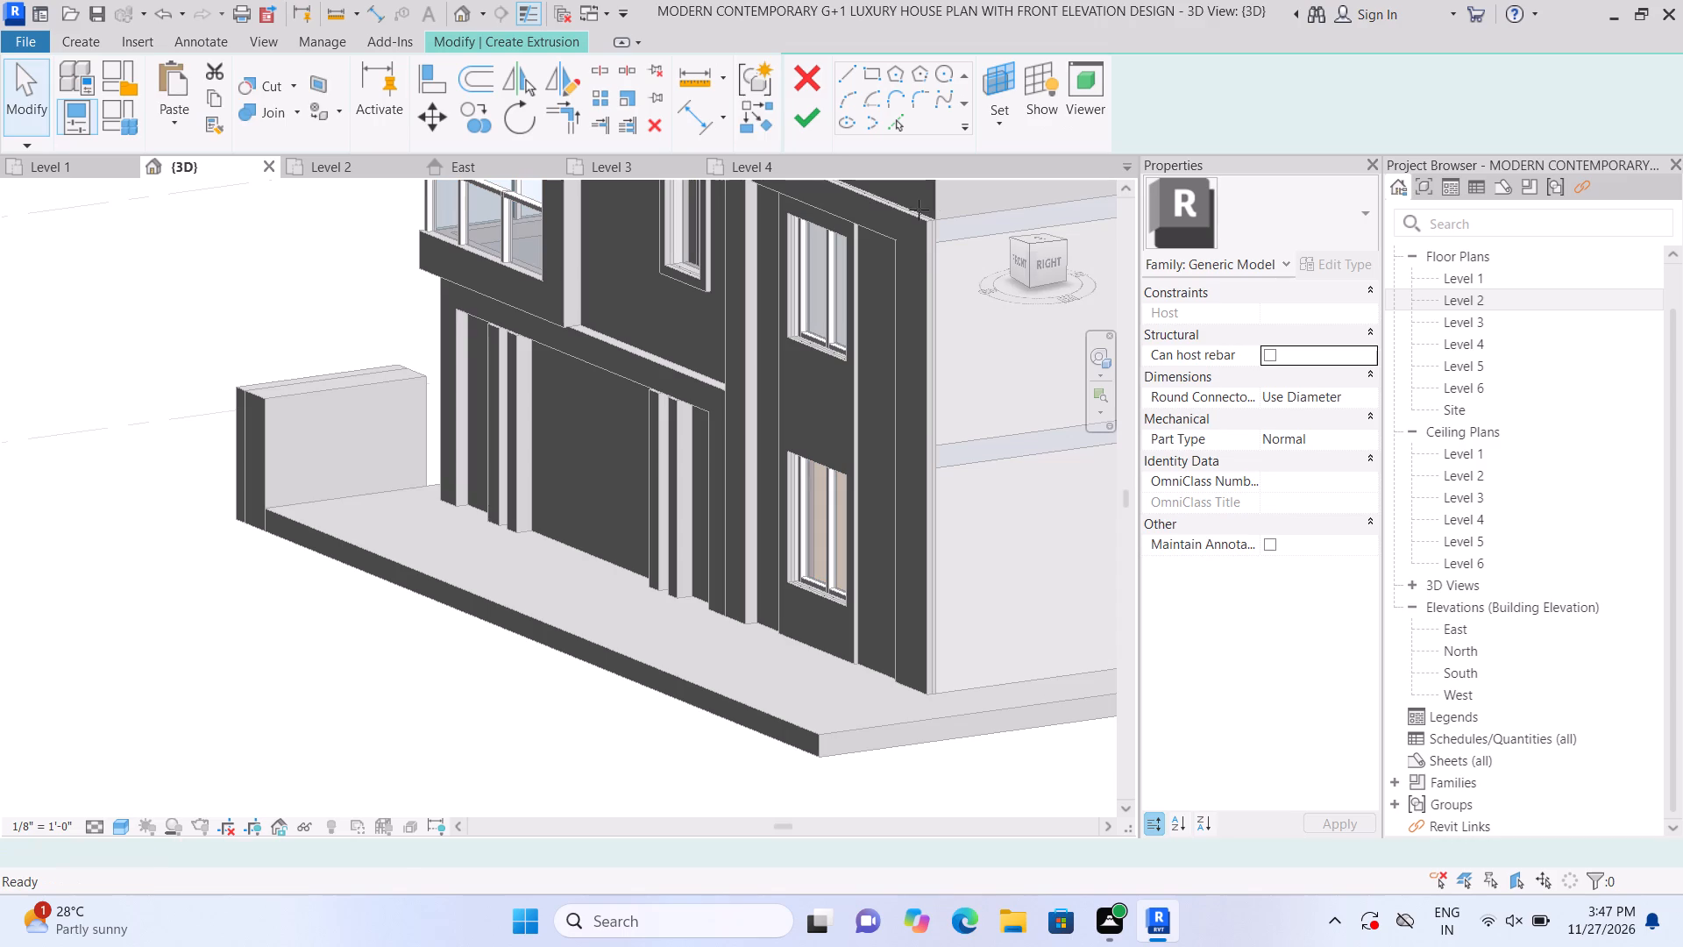
left_click(1135, 126)
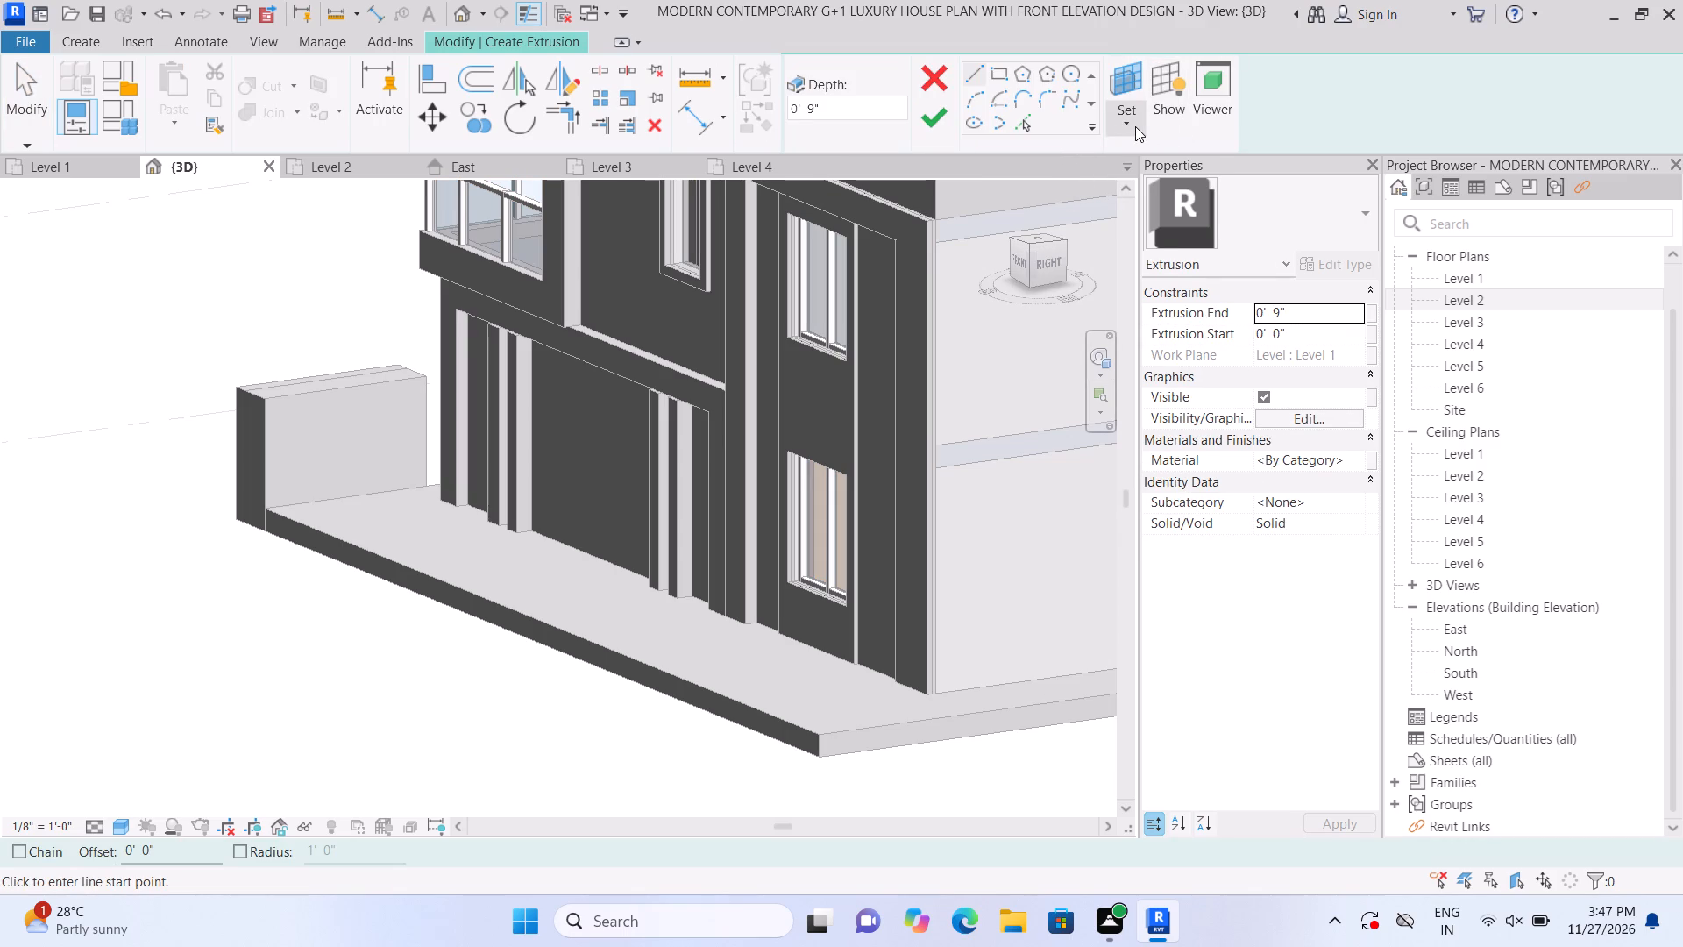
left_click(1145, 209)
scroll(617, 592, "up", 4)
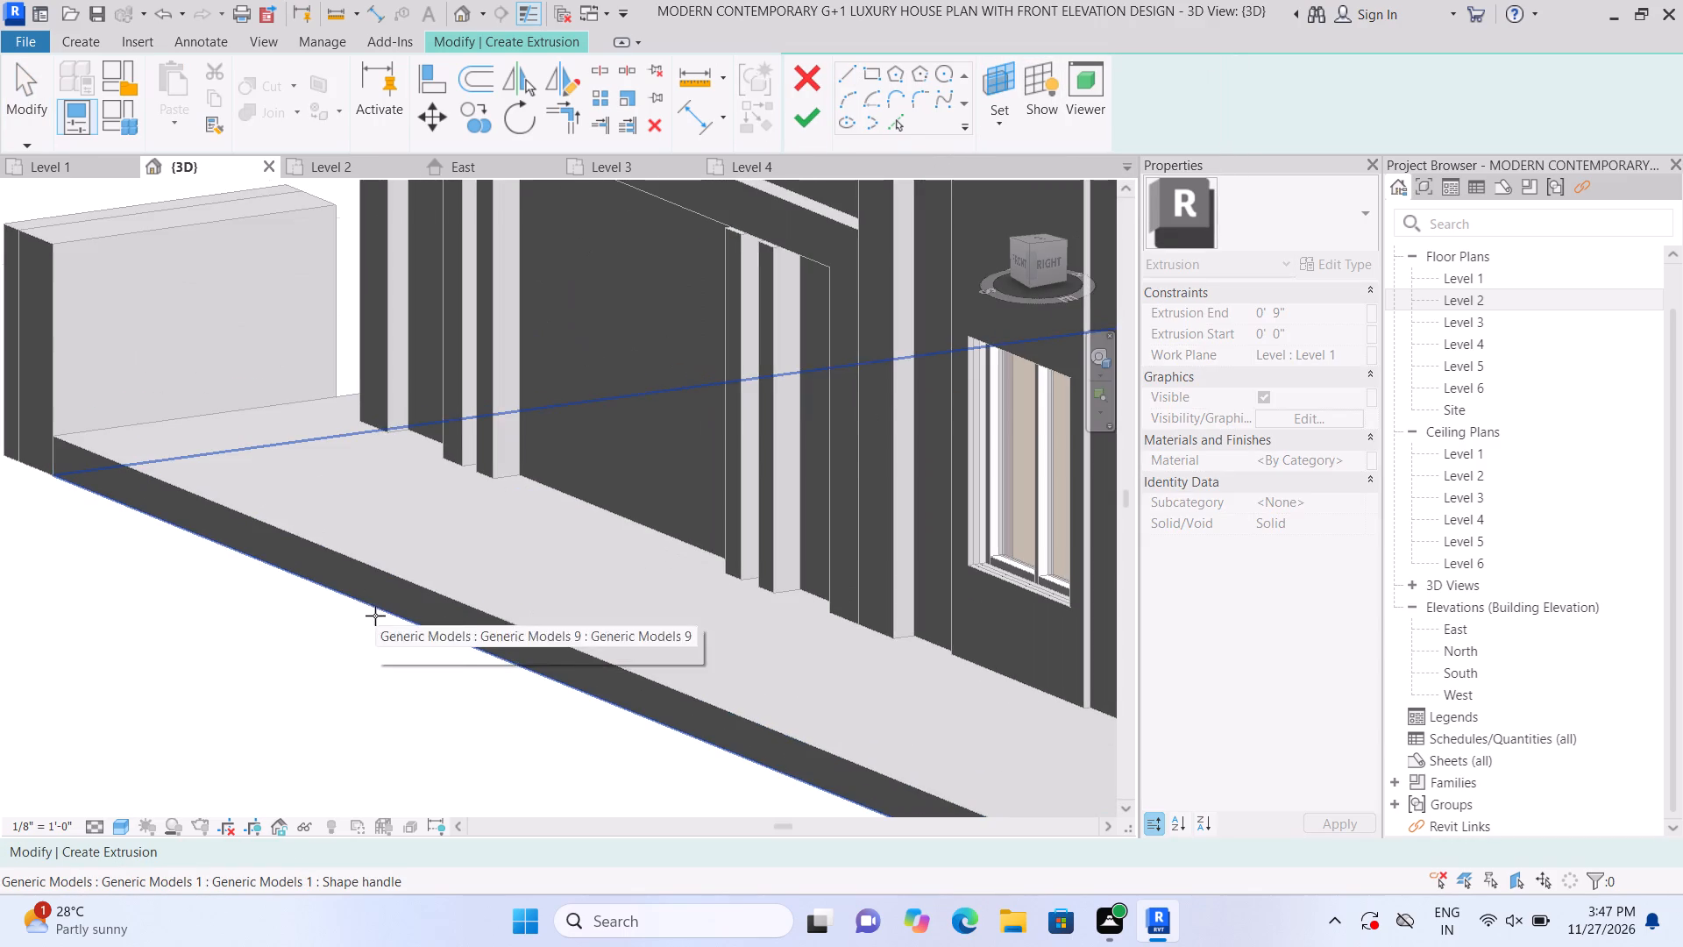
left_click(374, 587)
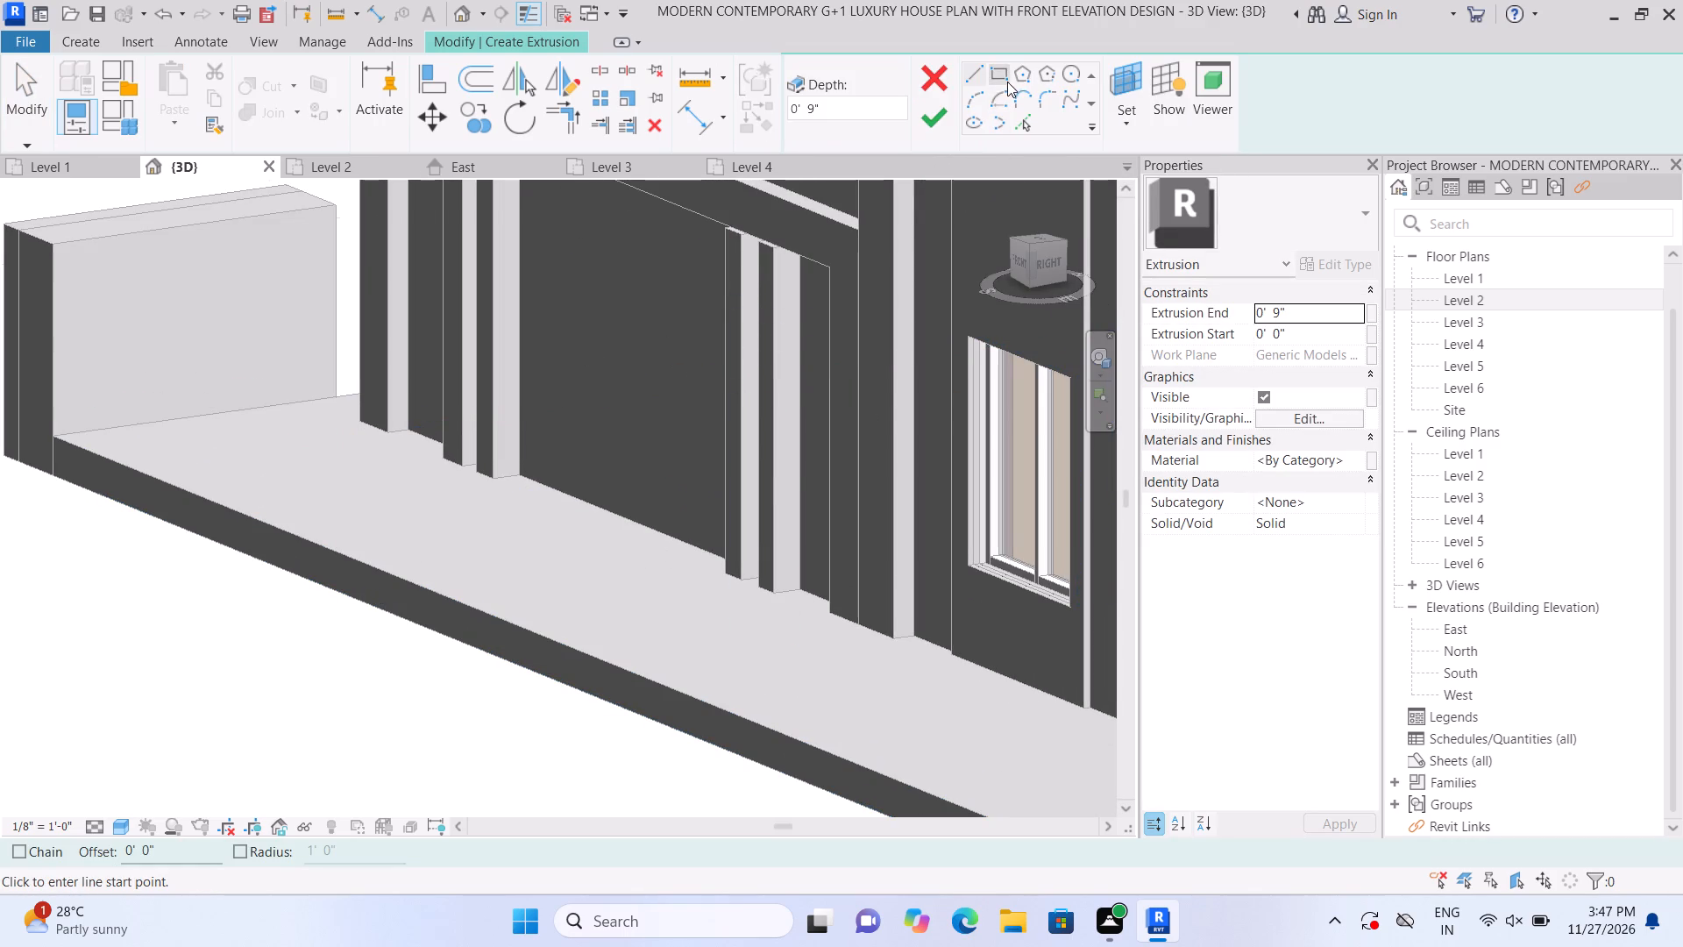
left_click(1006, 77)
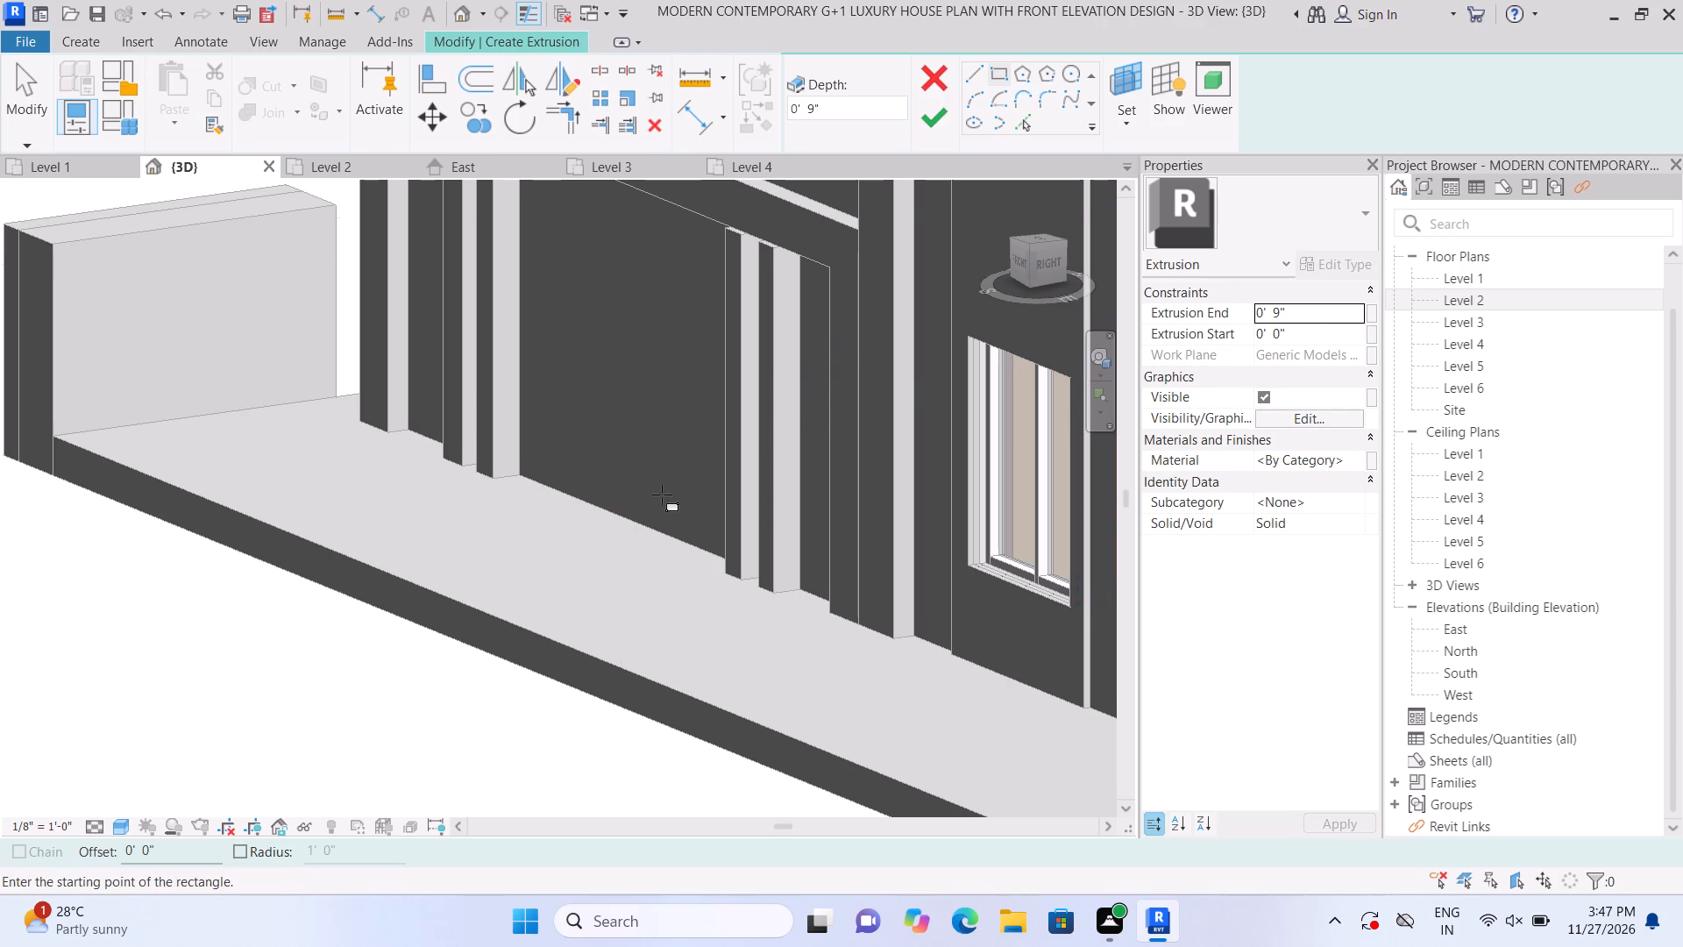
scroll(171, 507, "up", 1)
scroll(84, 464, "up", 1)
left_click(23, 417)
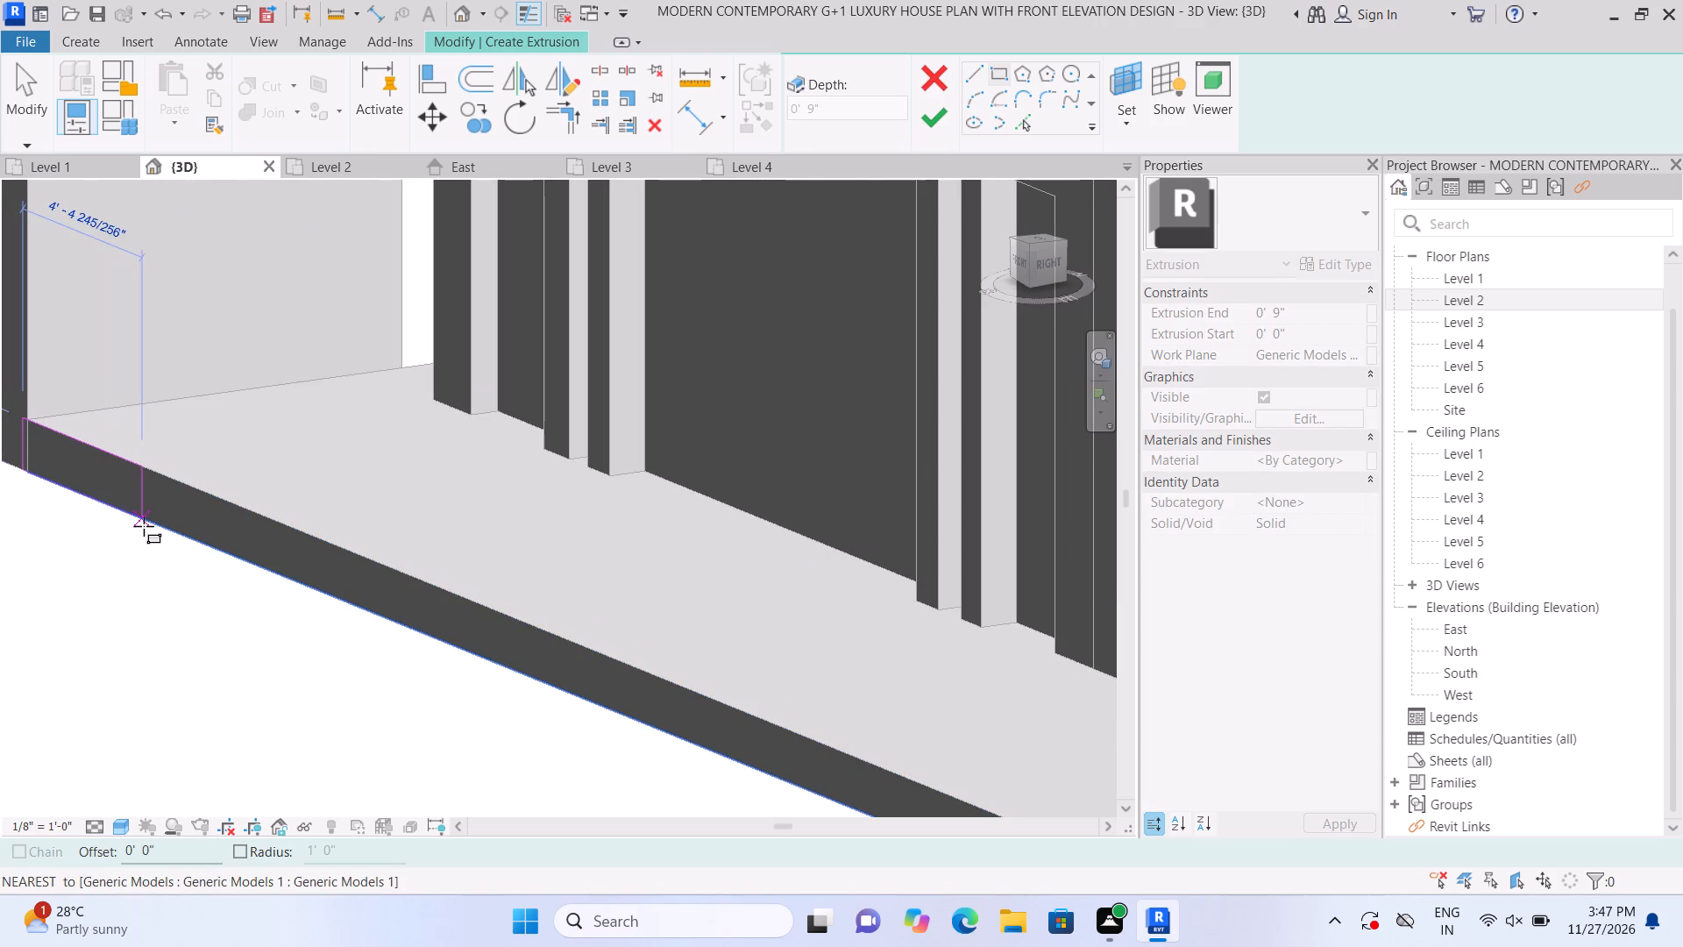
key("Escape")
middle_click_drag(182, 561, 449, 595)
scroll(266, 526, "up", 2)
middle_click_drag(304, 509, 587, 499)
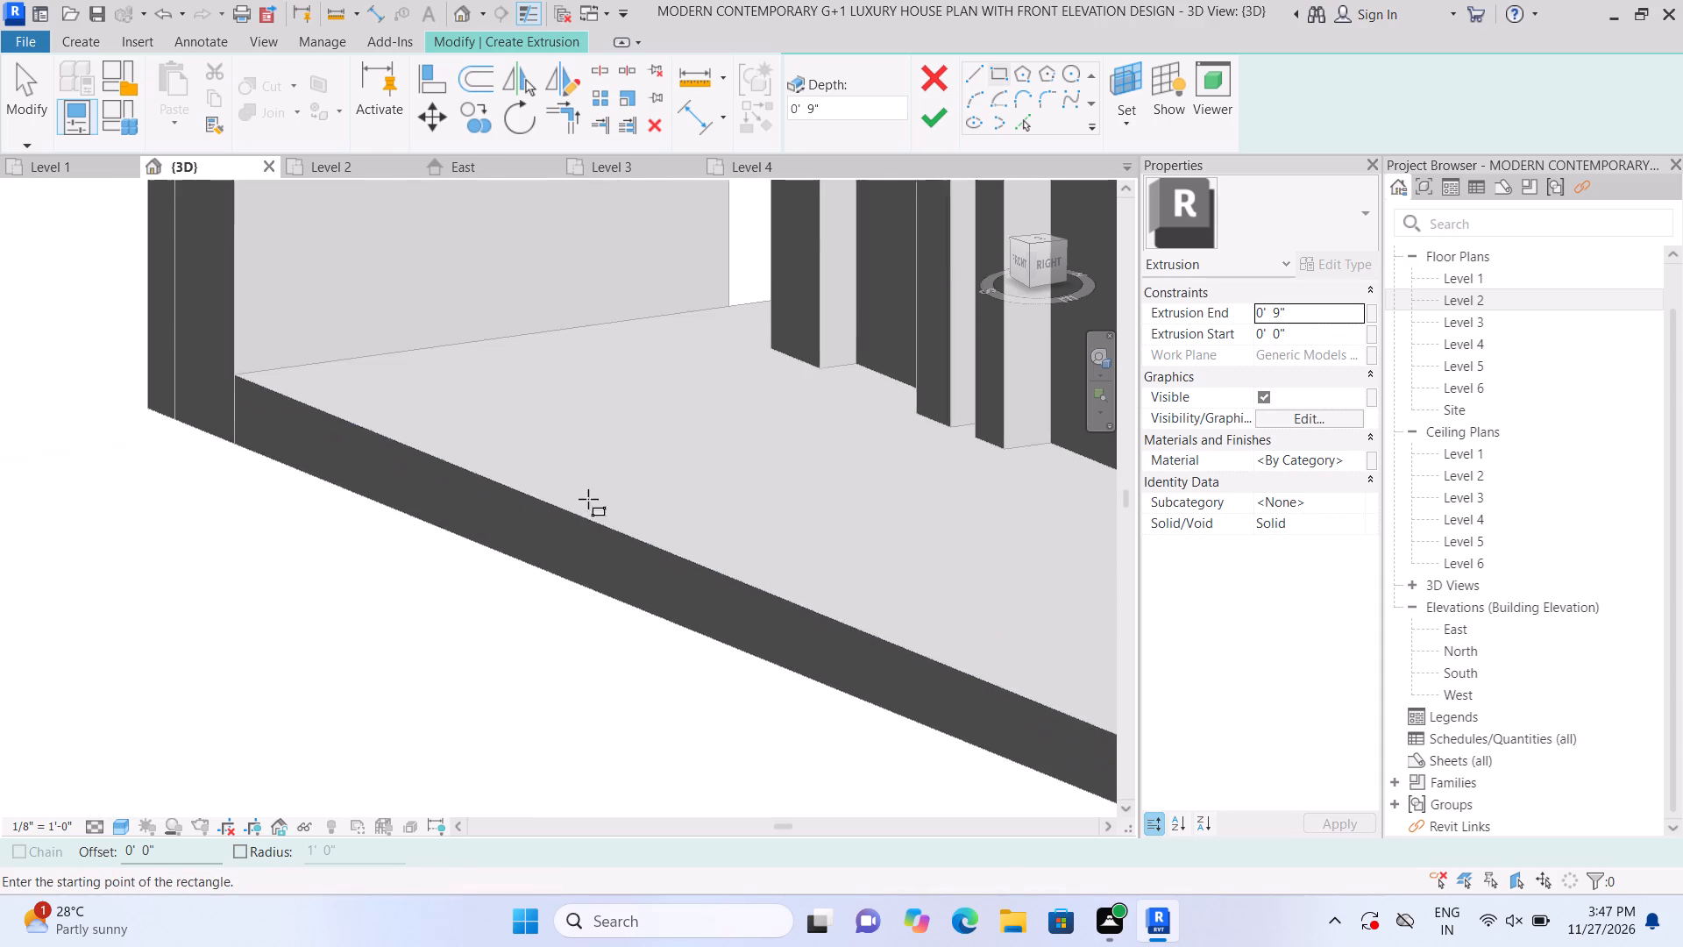
left_click(234, 374)
left_click(462, 530)
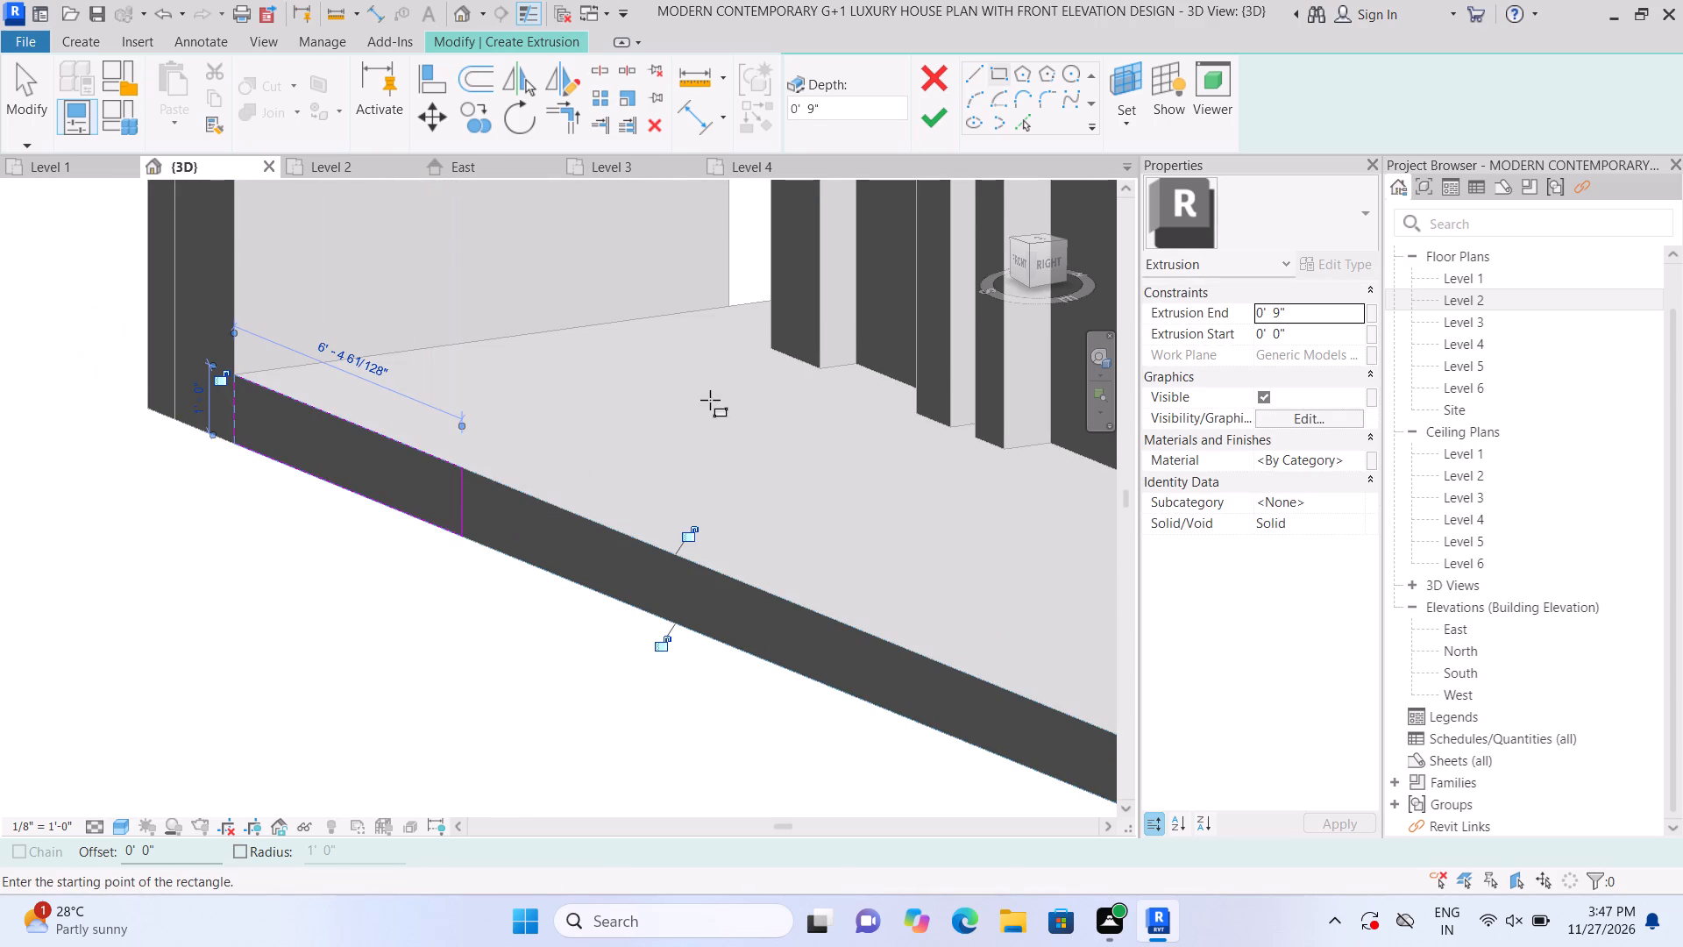
left_click(949, 117)
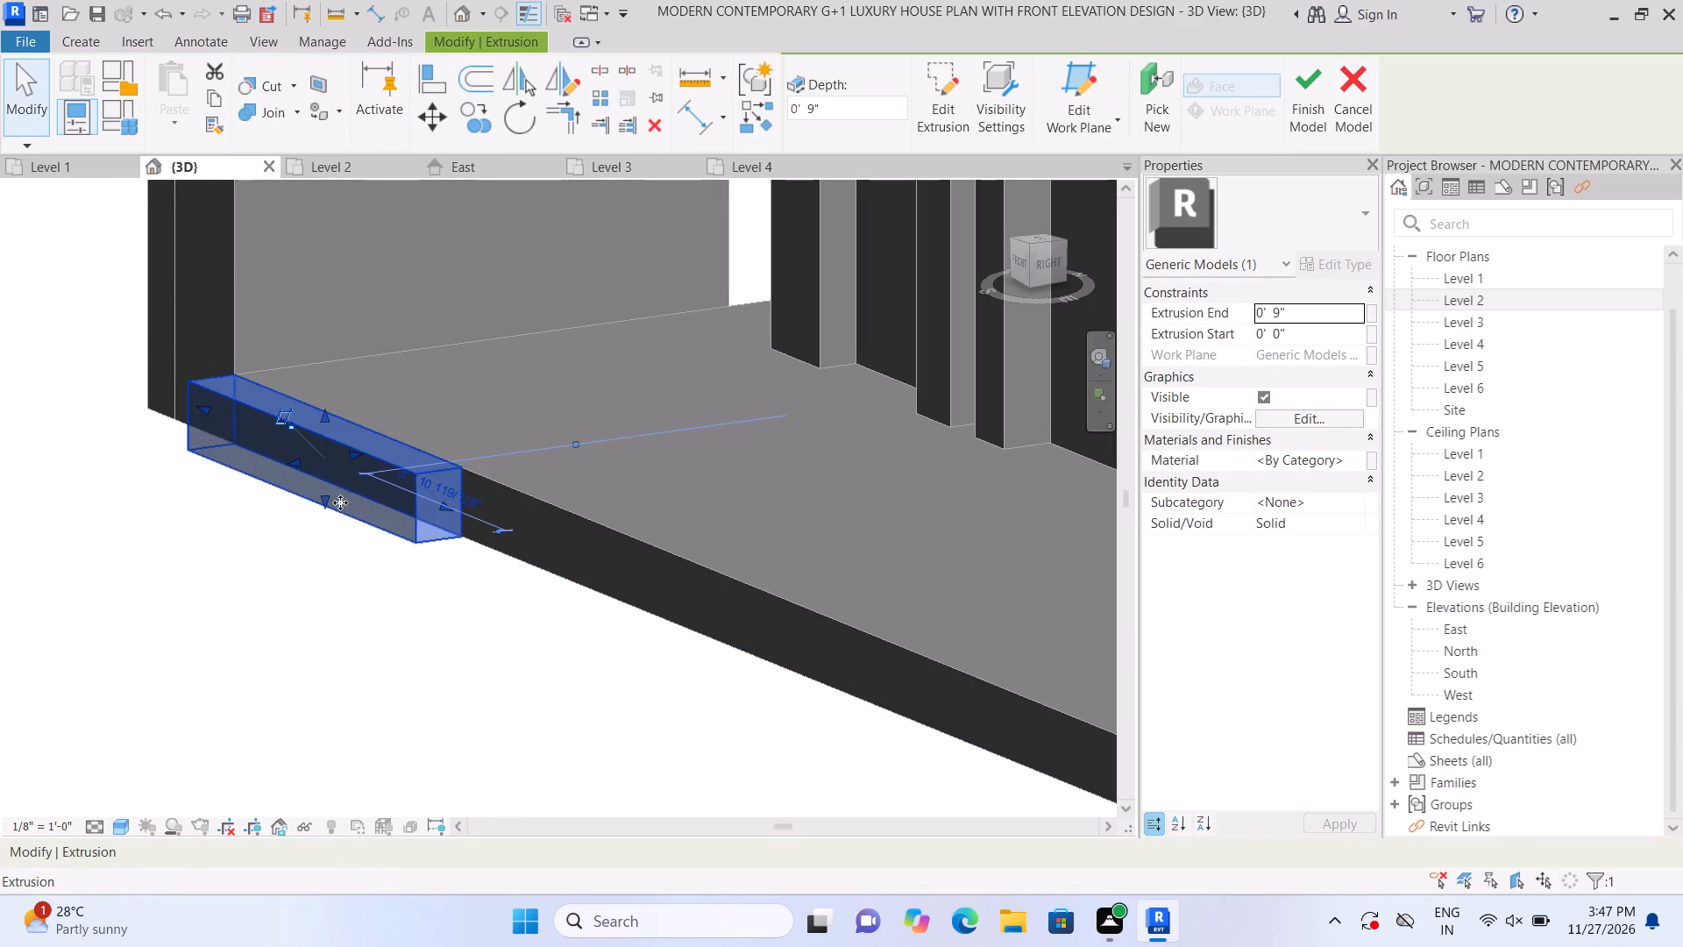
Set the new front extrusion's end to 1' 9".
left_click(1320, 312)
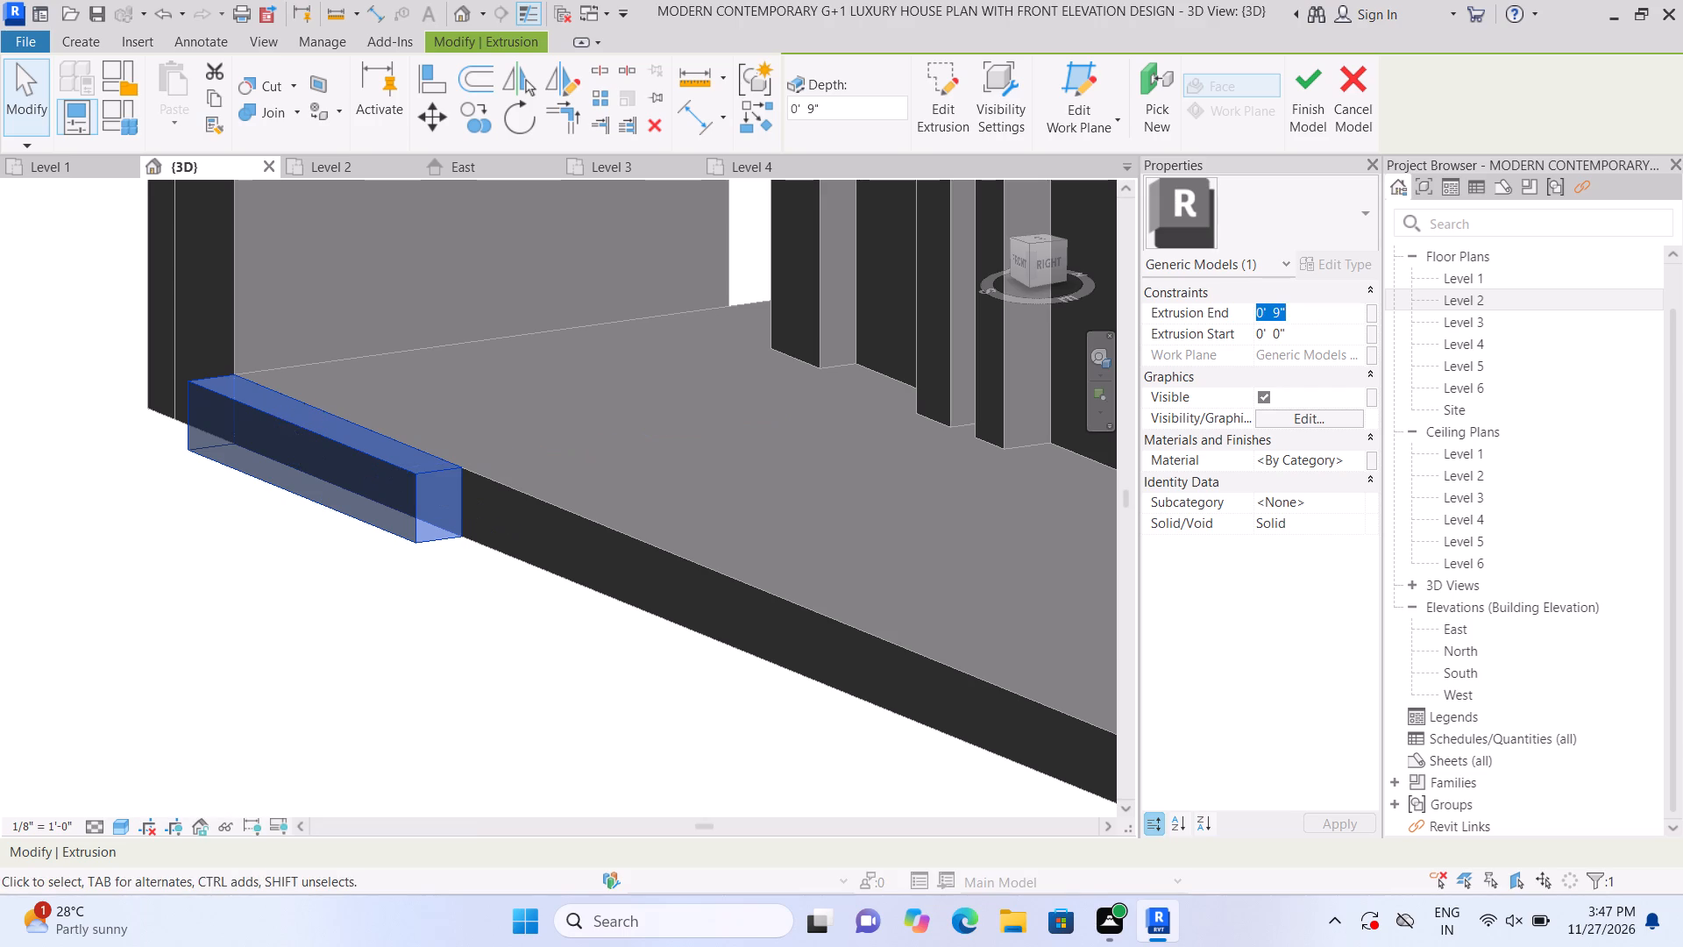
key("BackSpace")
key("1")
type("'9\"")
key("Return")
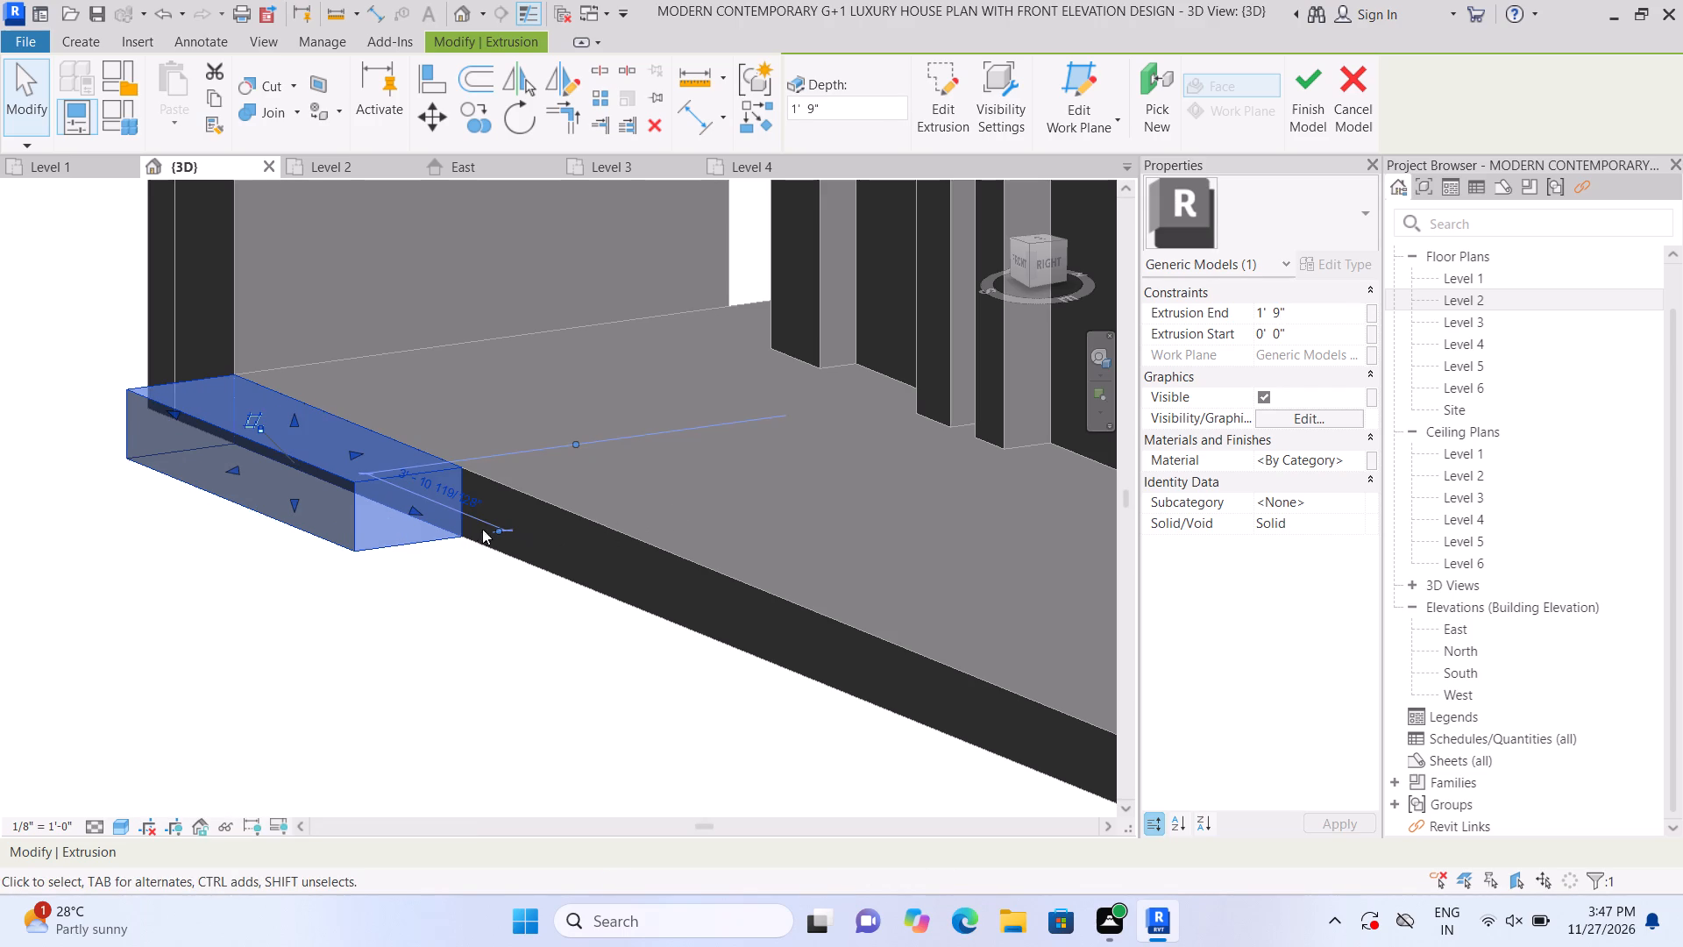
Lengthen the extrusion along the slab's front edge and stretch its other end partway across the side boundary wall block's front face.
left_click_drag(415, 511, 728, 652)
scroll(692, 660, "down", 2)
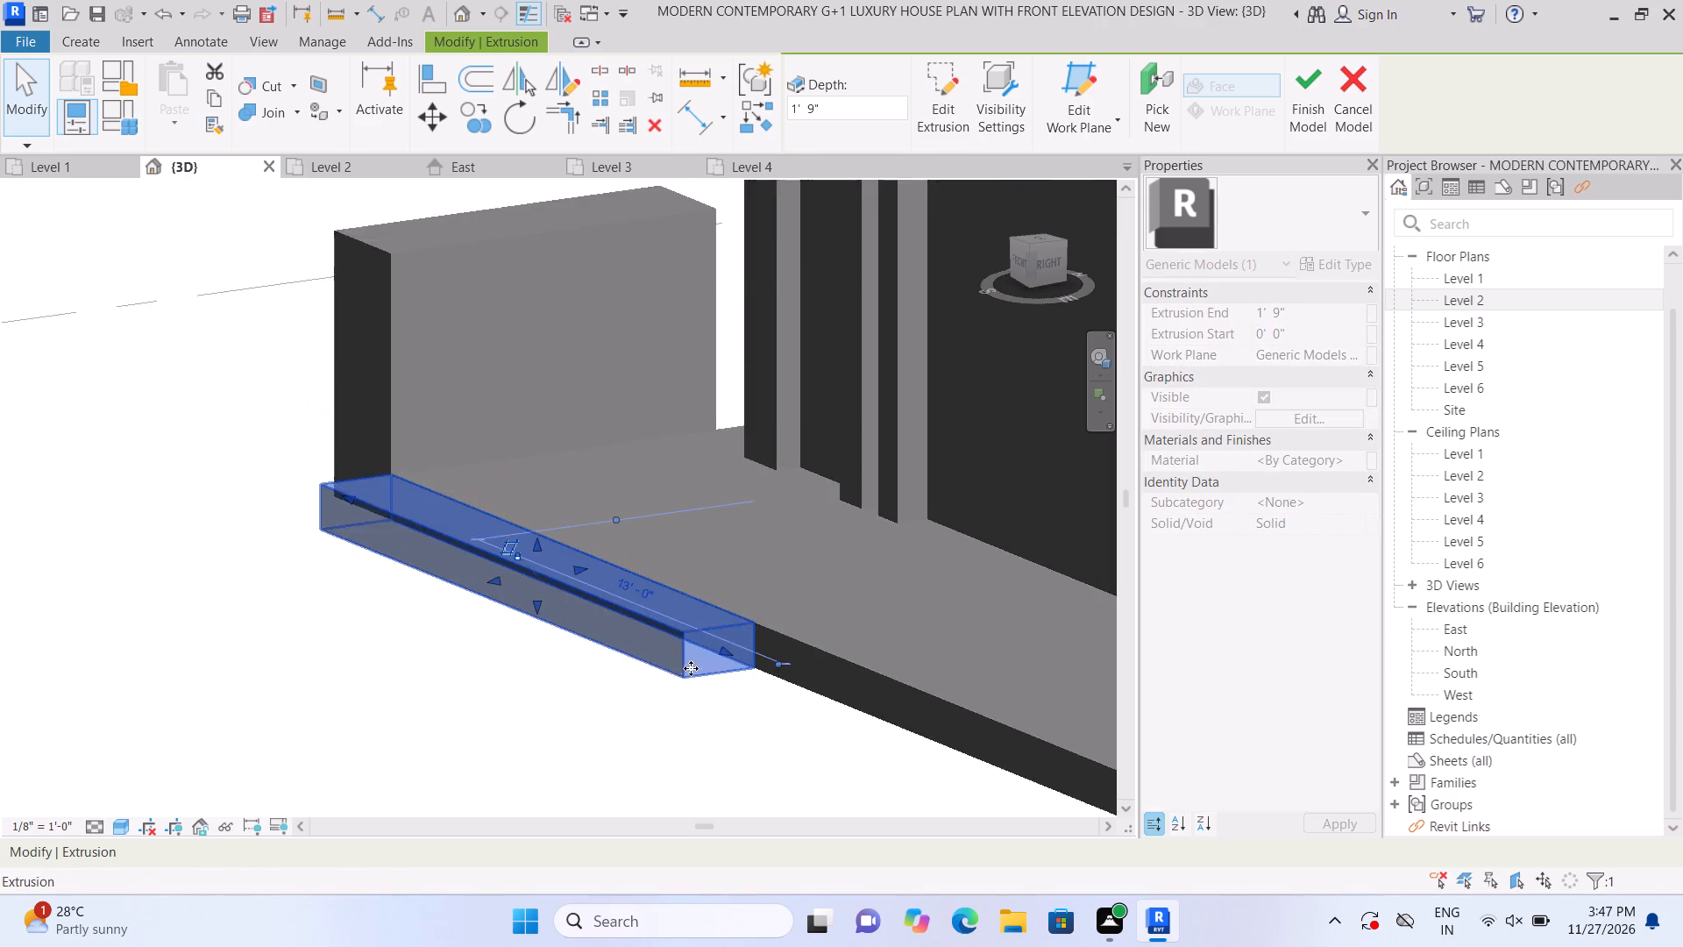
scroll(691, 668, "down", 3)
middle_click_drag(325, 605, 347, 715)
scroll(420, 655, "up", 2)
middle_click_drag(317, 683, 327, 695)
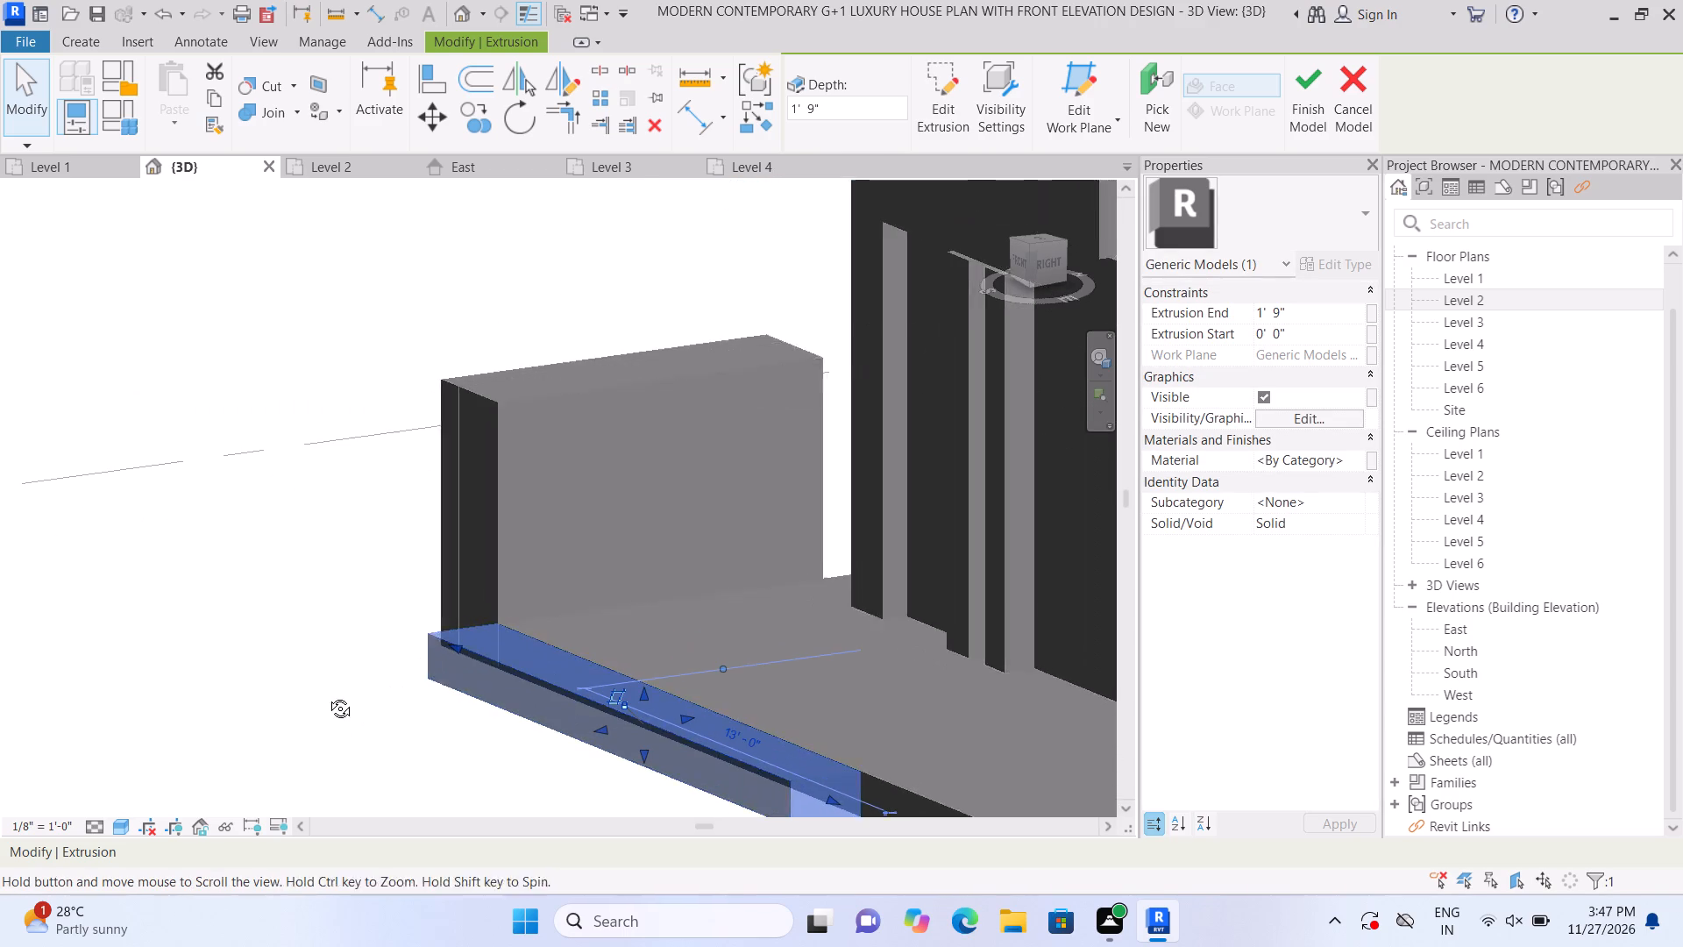
middle_click_drag(327, 695, 472, 689)
scroll(246, 708, "up", 4)
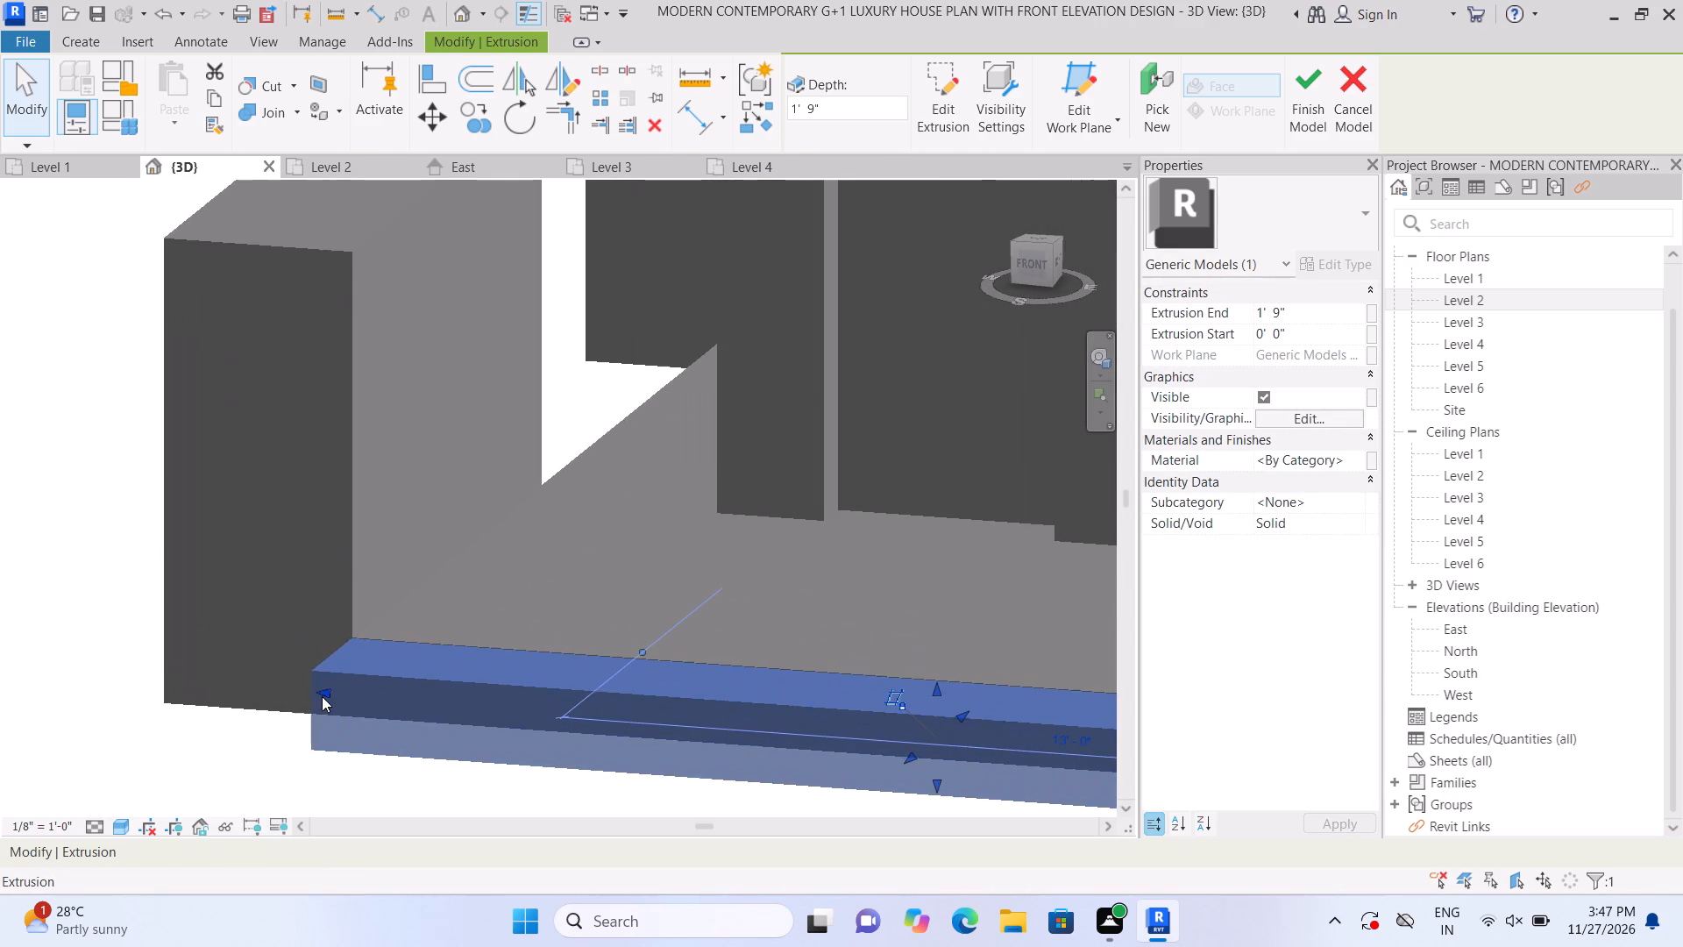
left_click_drag(321, 689, 217, 670)
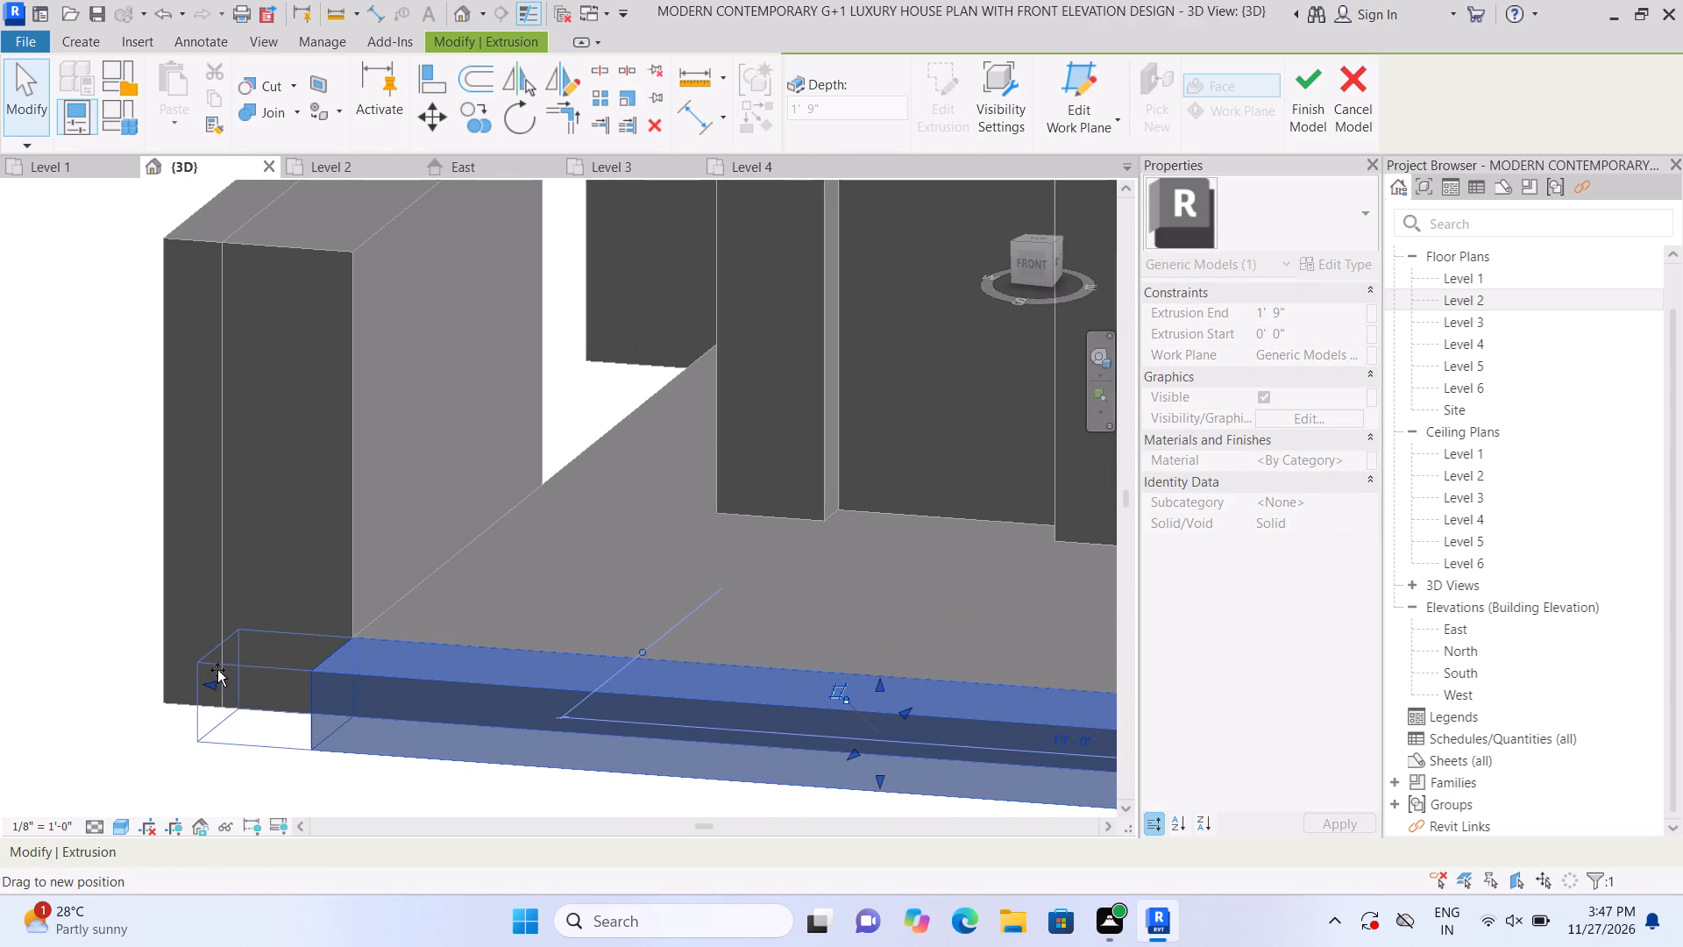
left_click_drag(217, 670, 204, 661)
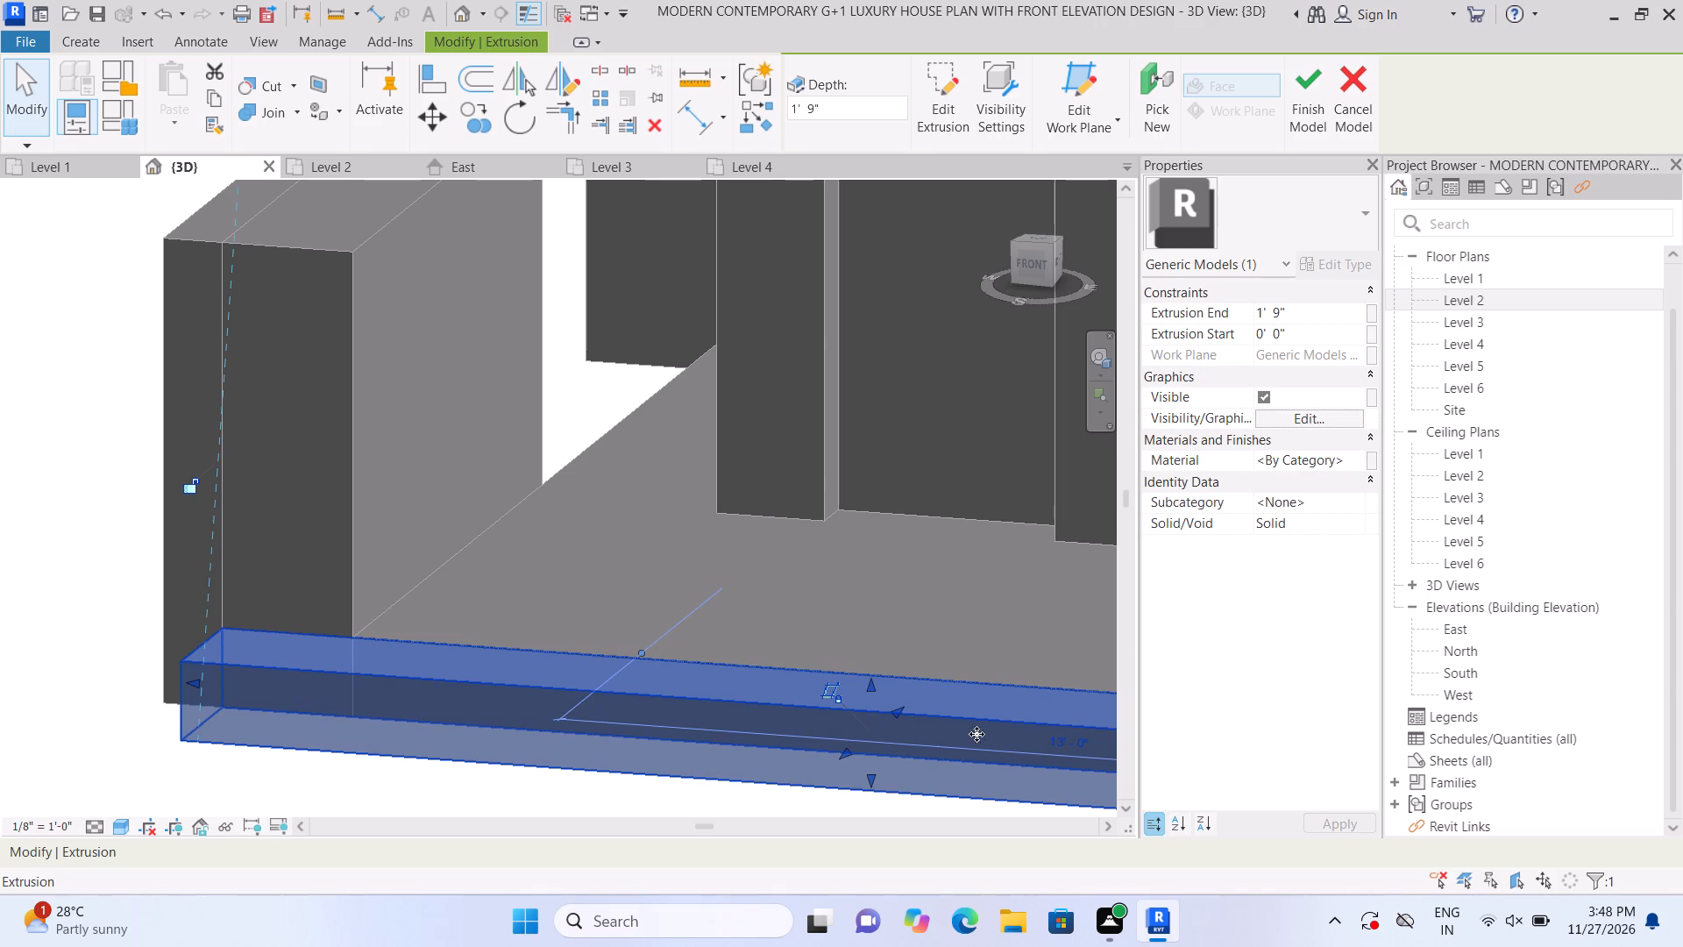
Raise the front extrusion's top level with the adjoining side boundary wall block and finish the in-place model.
left_click_drag(864, 681, 863, 390)
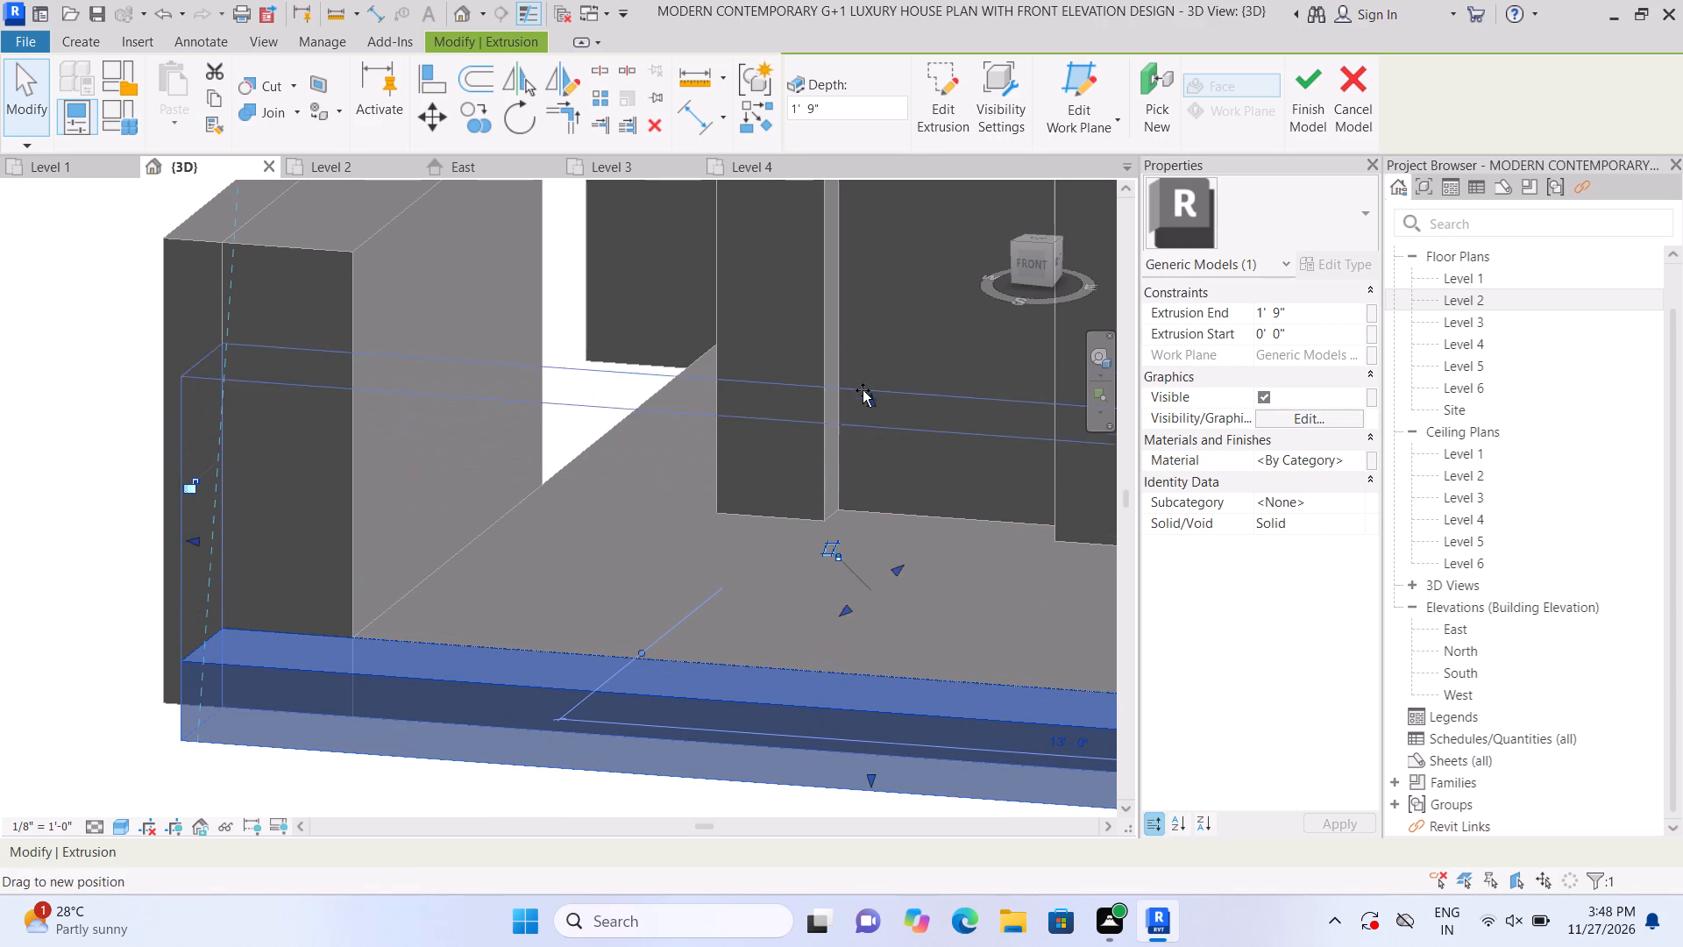
left_click_drag(863, 390, 848, 314)
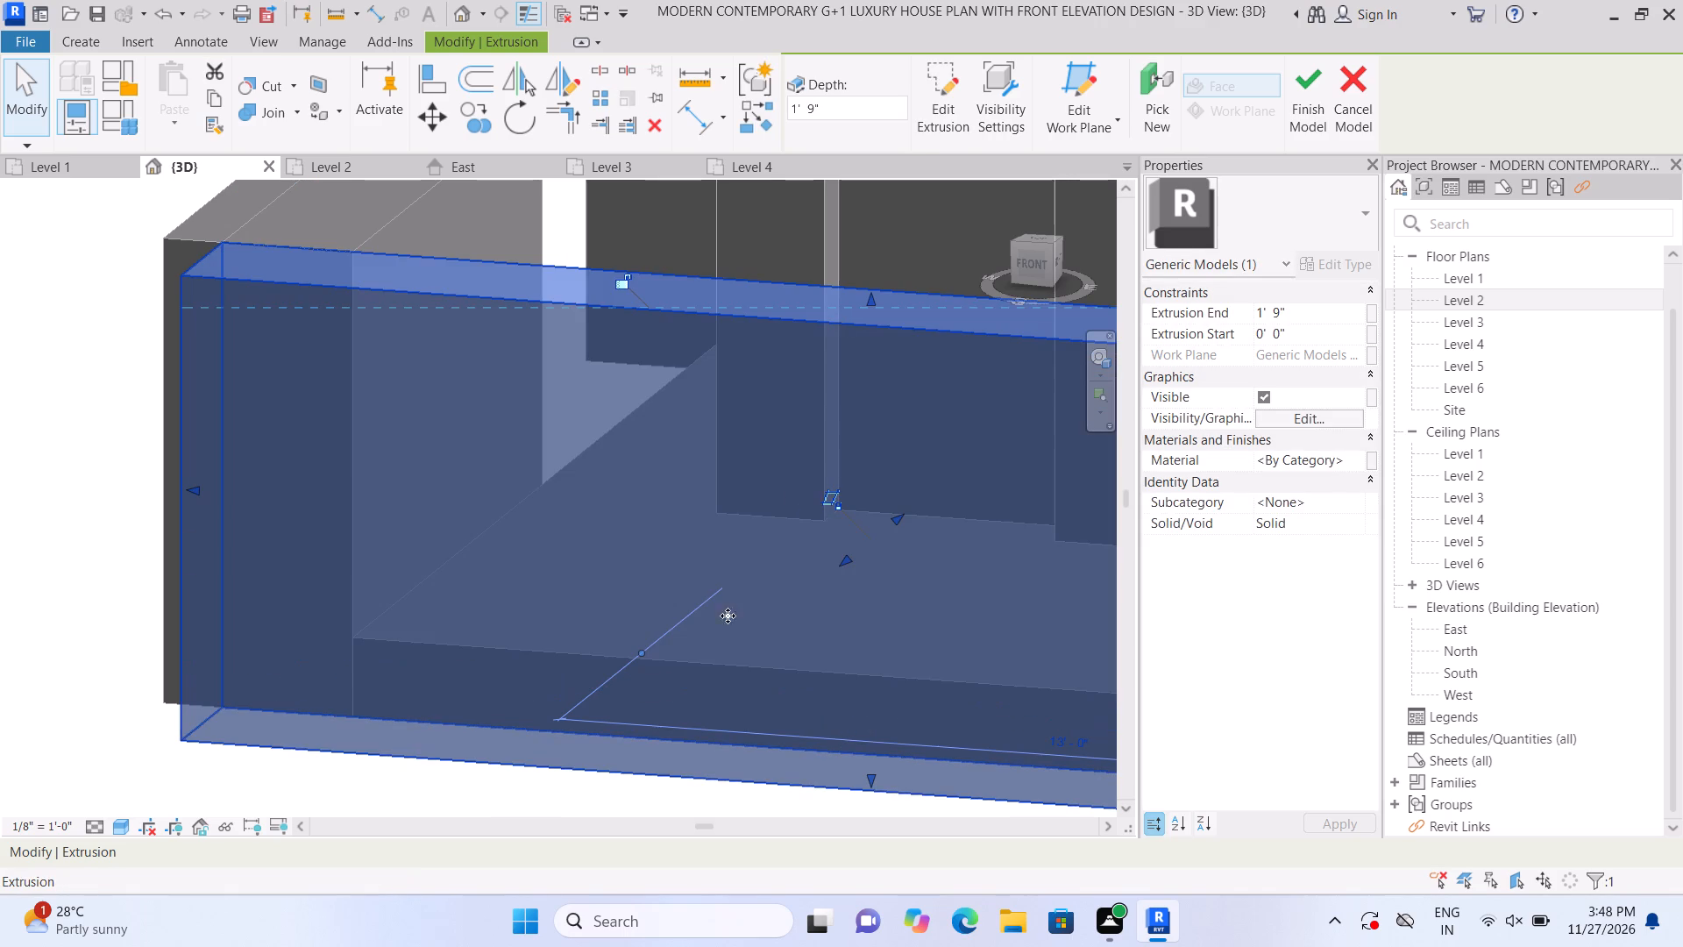
left_click(152, 730)
middle_click_drag(153, 736, 291, 770)
scroll(277, 731, "down", 5)
scroll(225, 751, "up", 2)
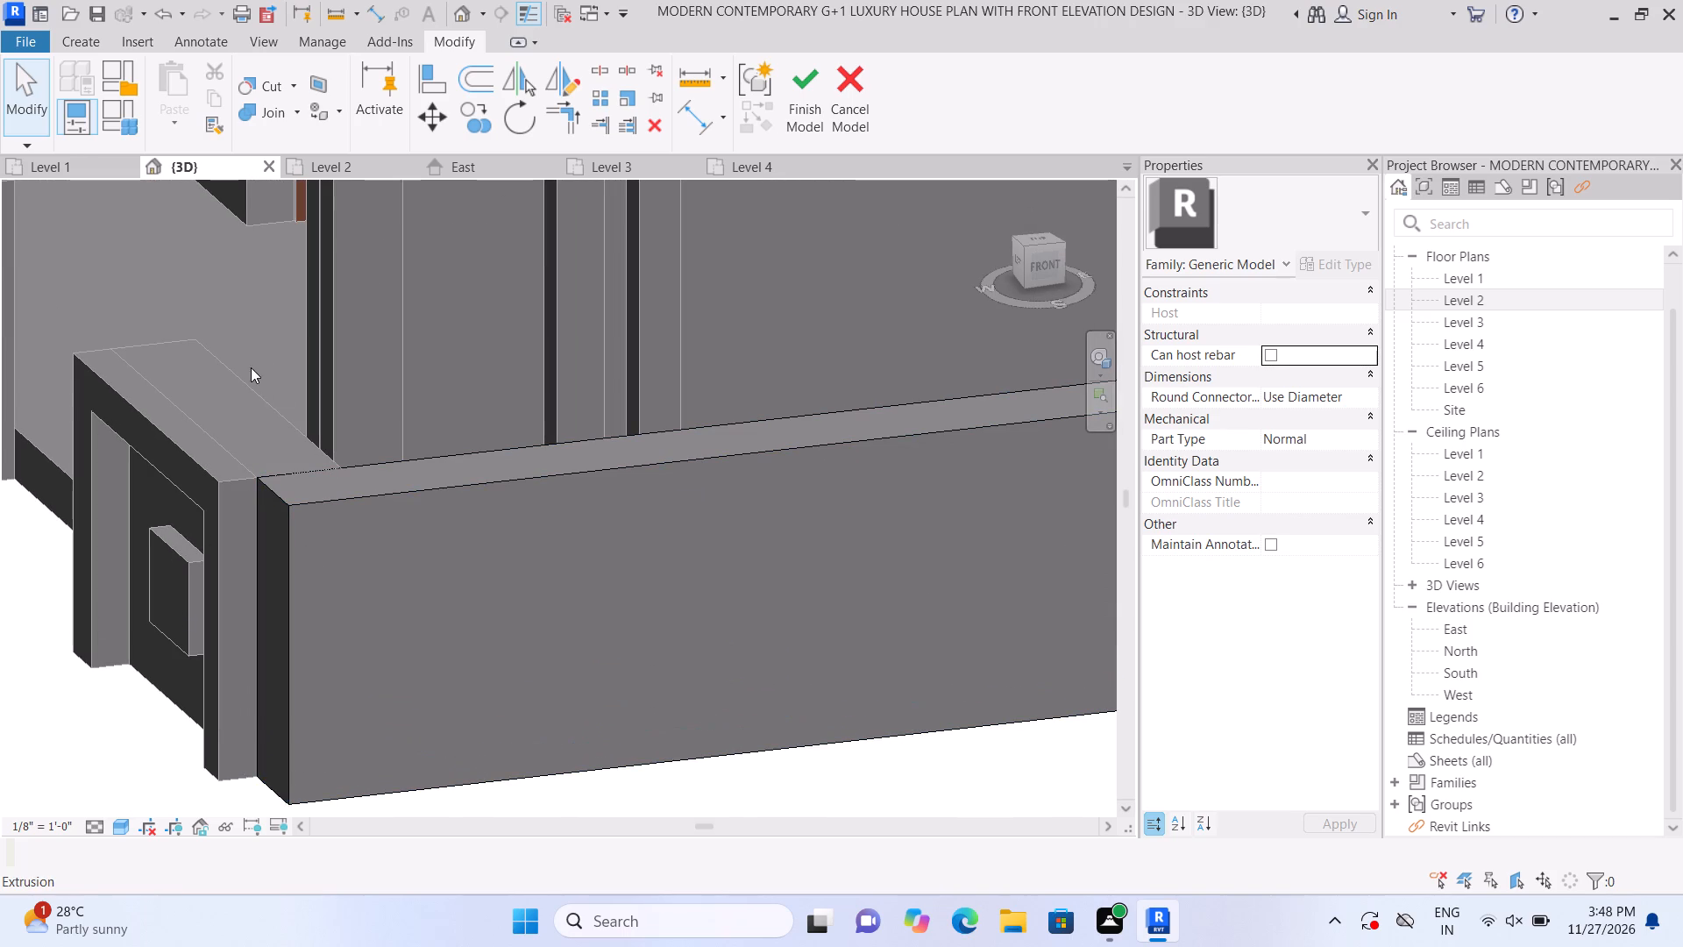
left_click(296, 113)
left_click(326, 142)
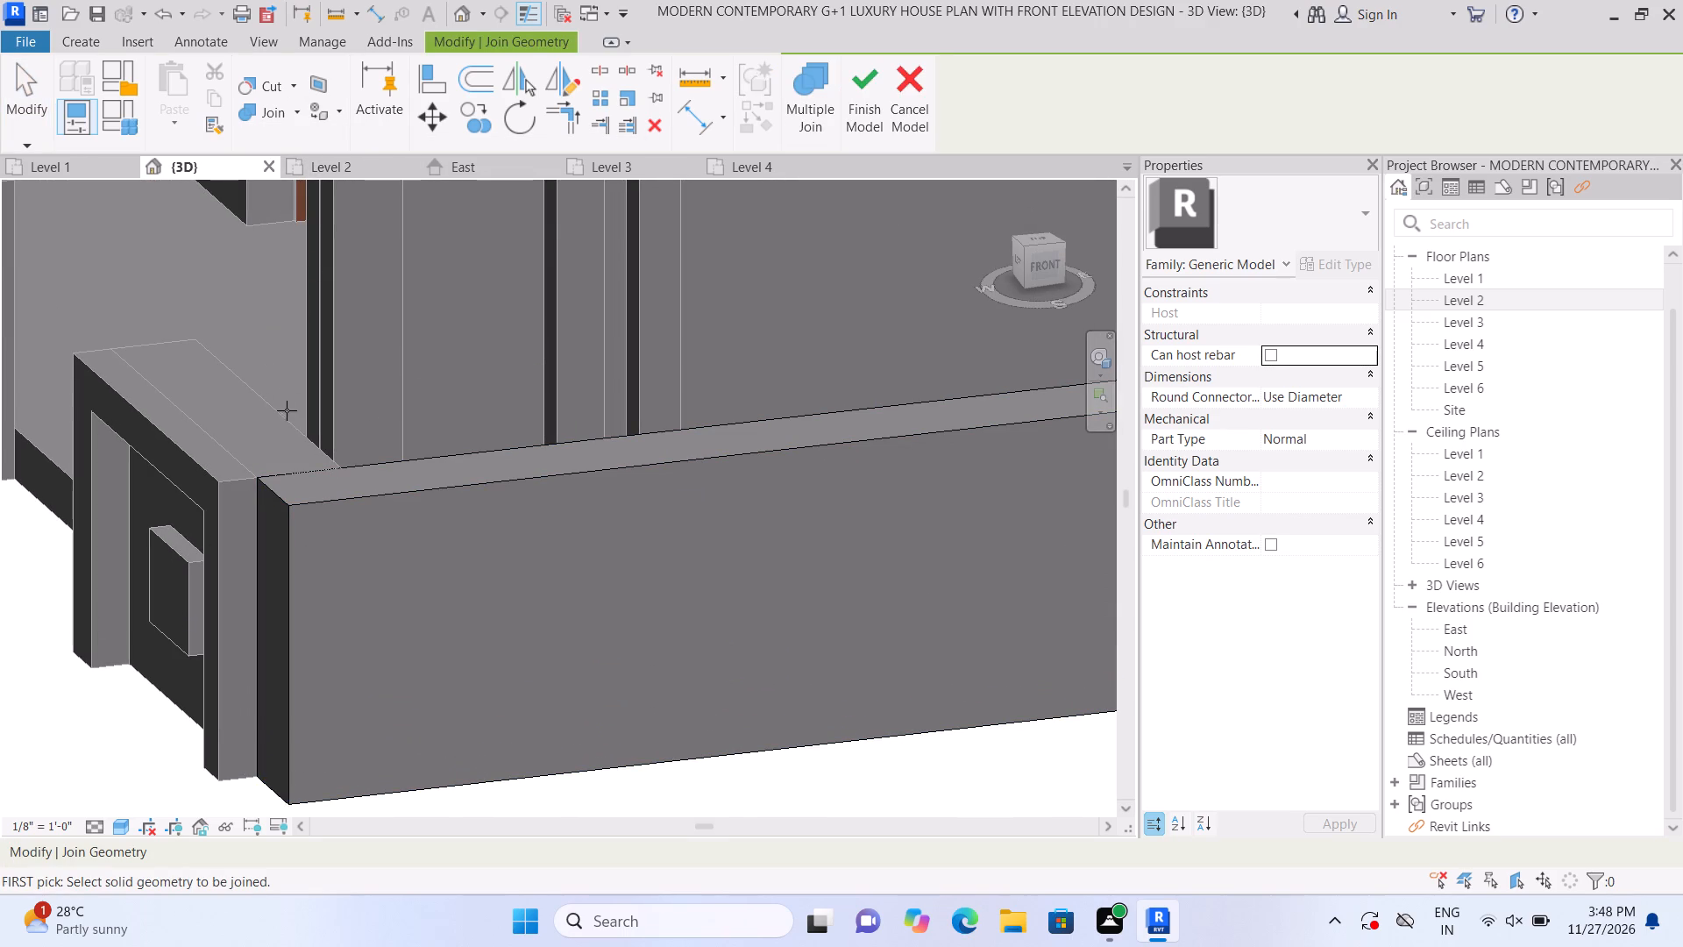
left_click(849, 111)
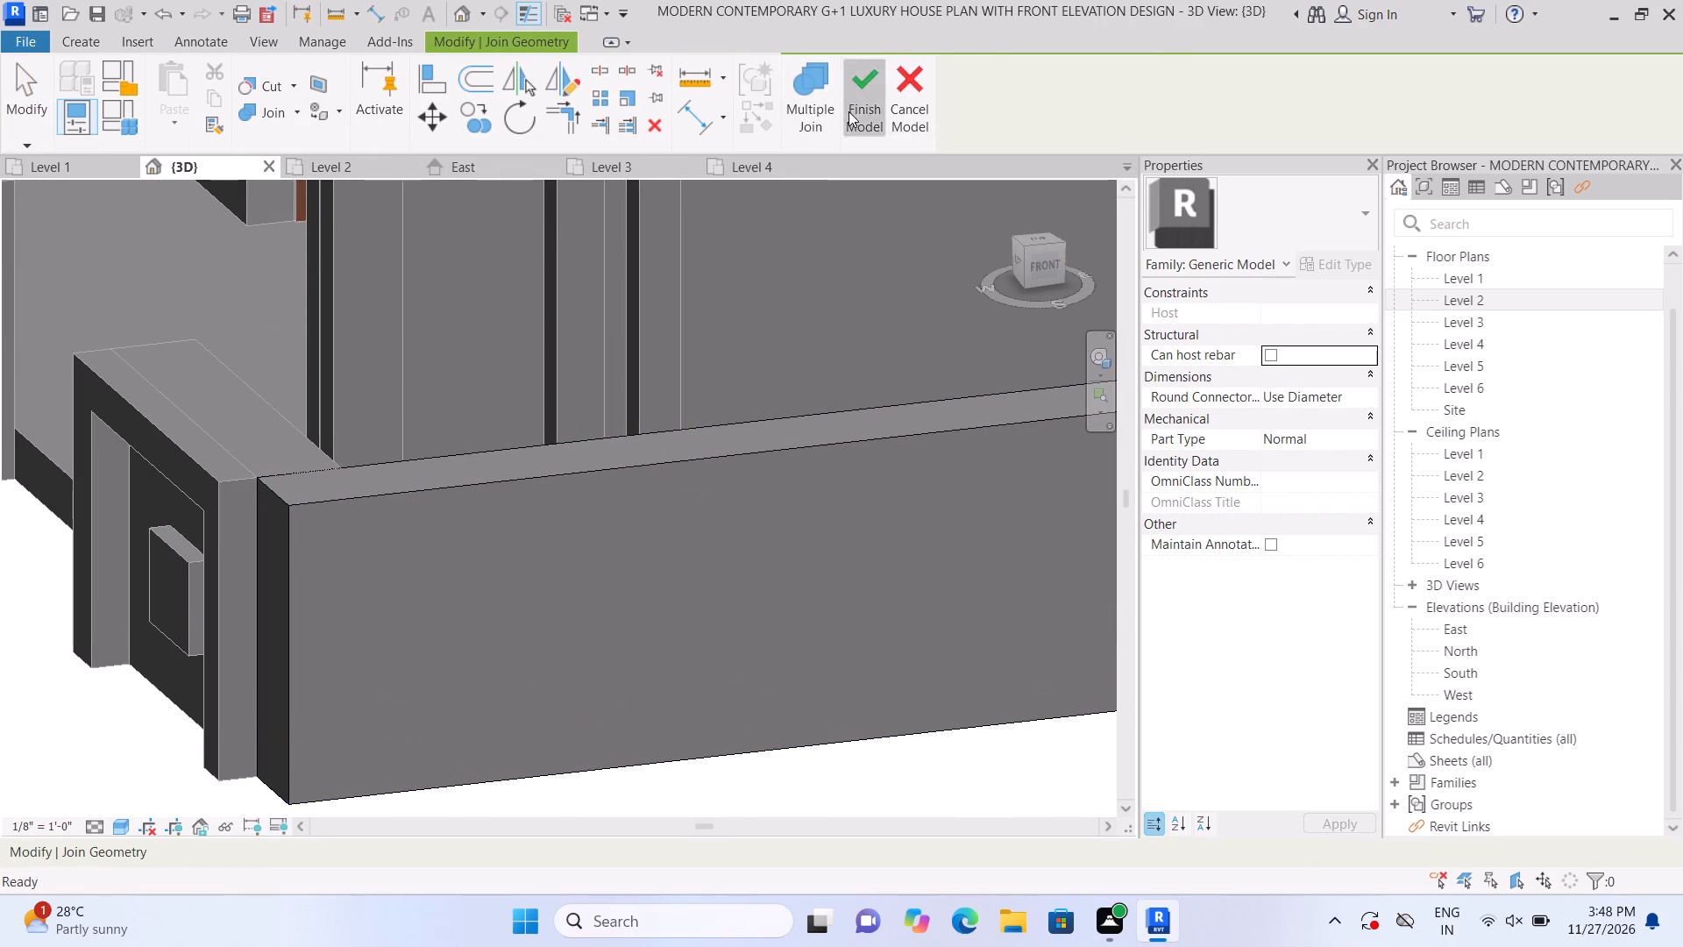
Join the new front boundary wall's geometry with the adjoining side boundary wall block.
left_click(257, 127)
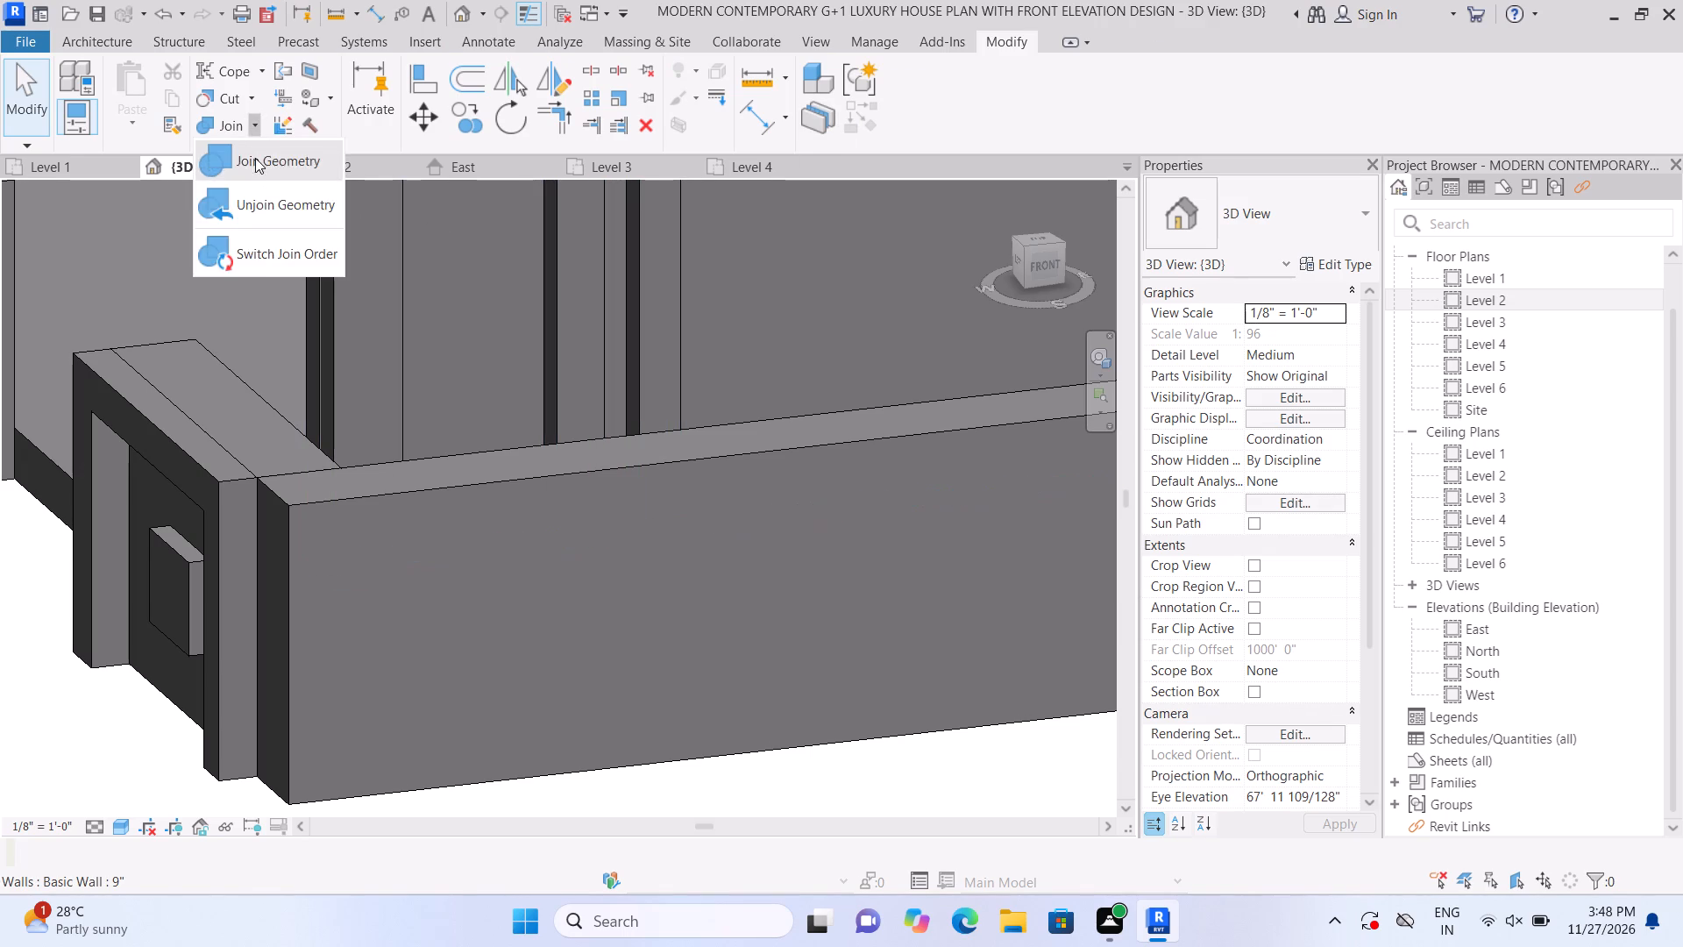
left_click(255, 158)
left_click(286, 438)
left_click(321, 505)
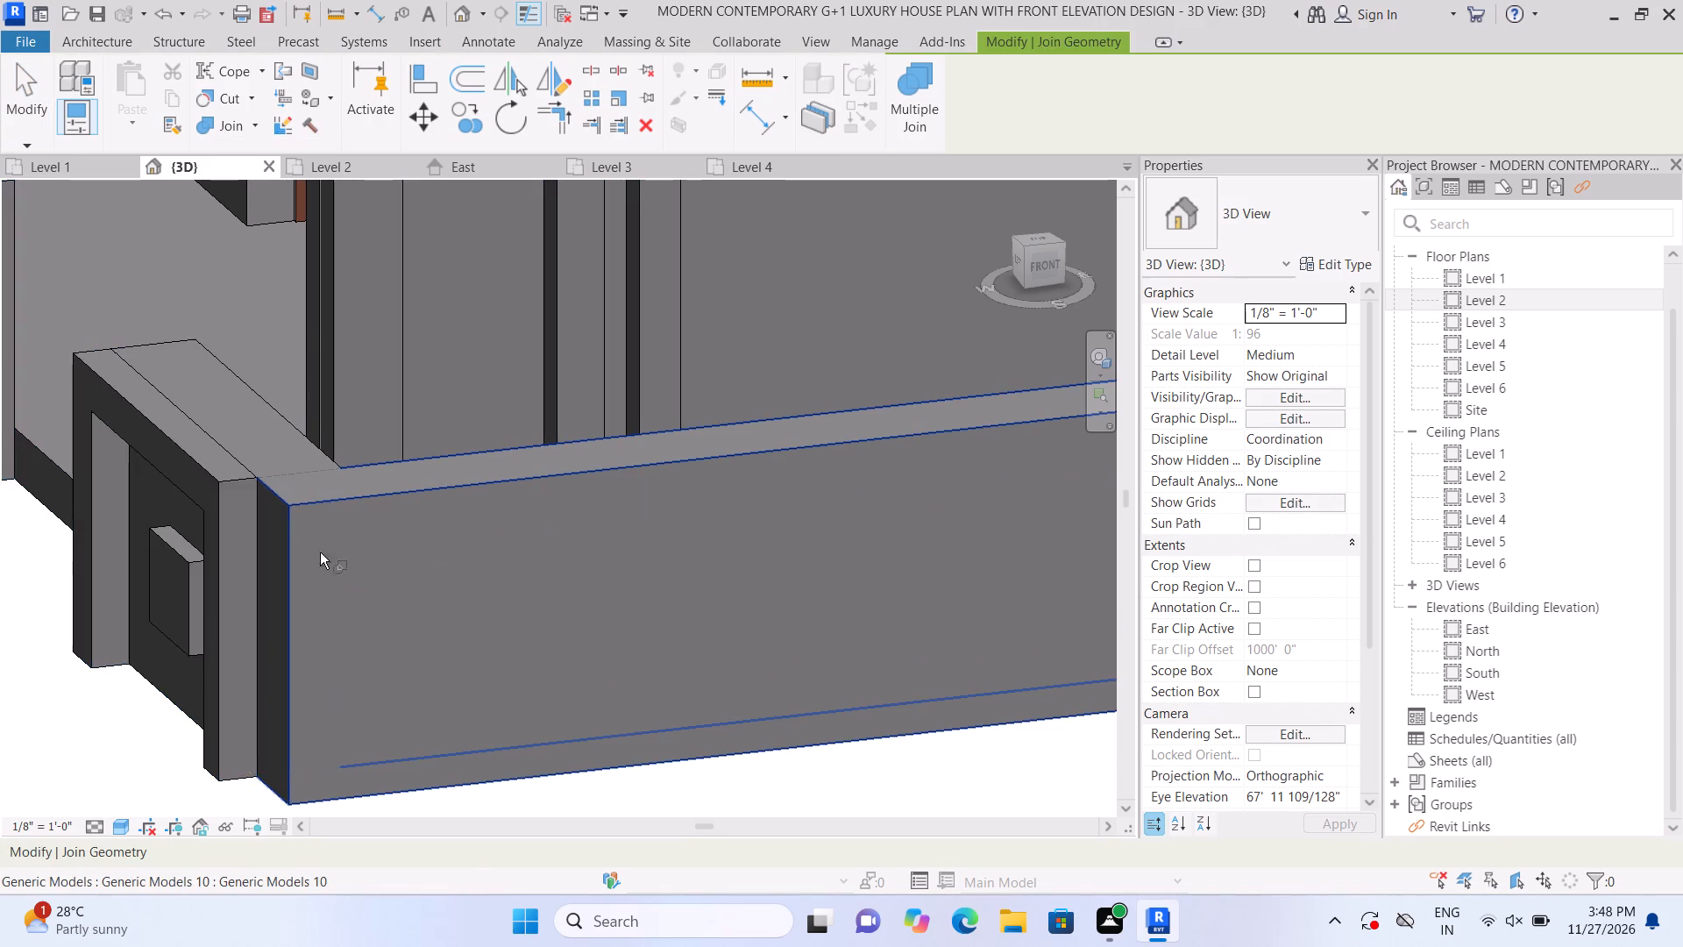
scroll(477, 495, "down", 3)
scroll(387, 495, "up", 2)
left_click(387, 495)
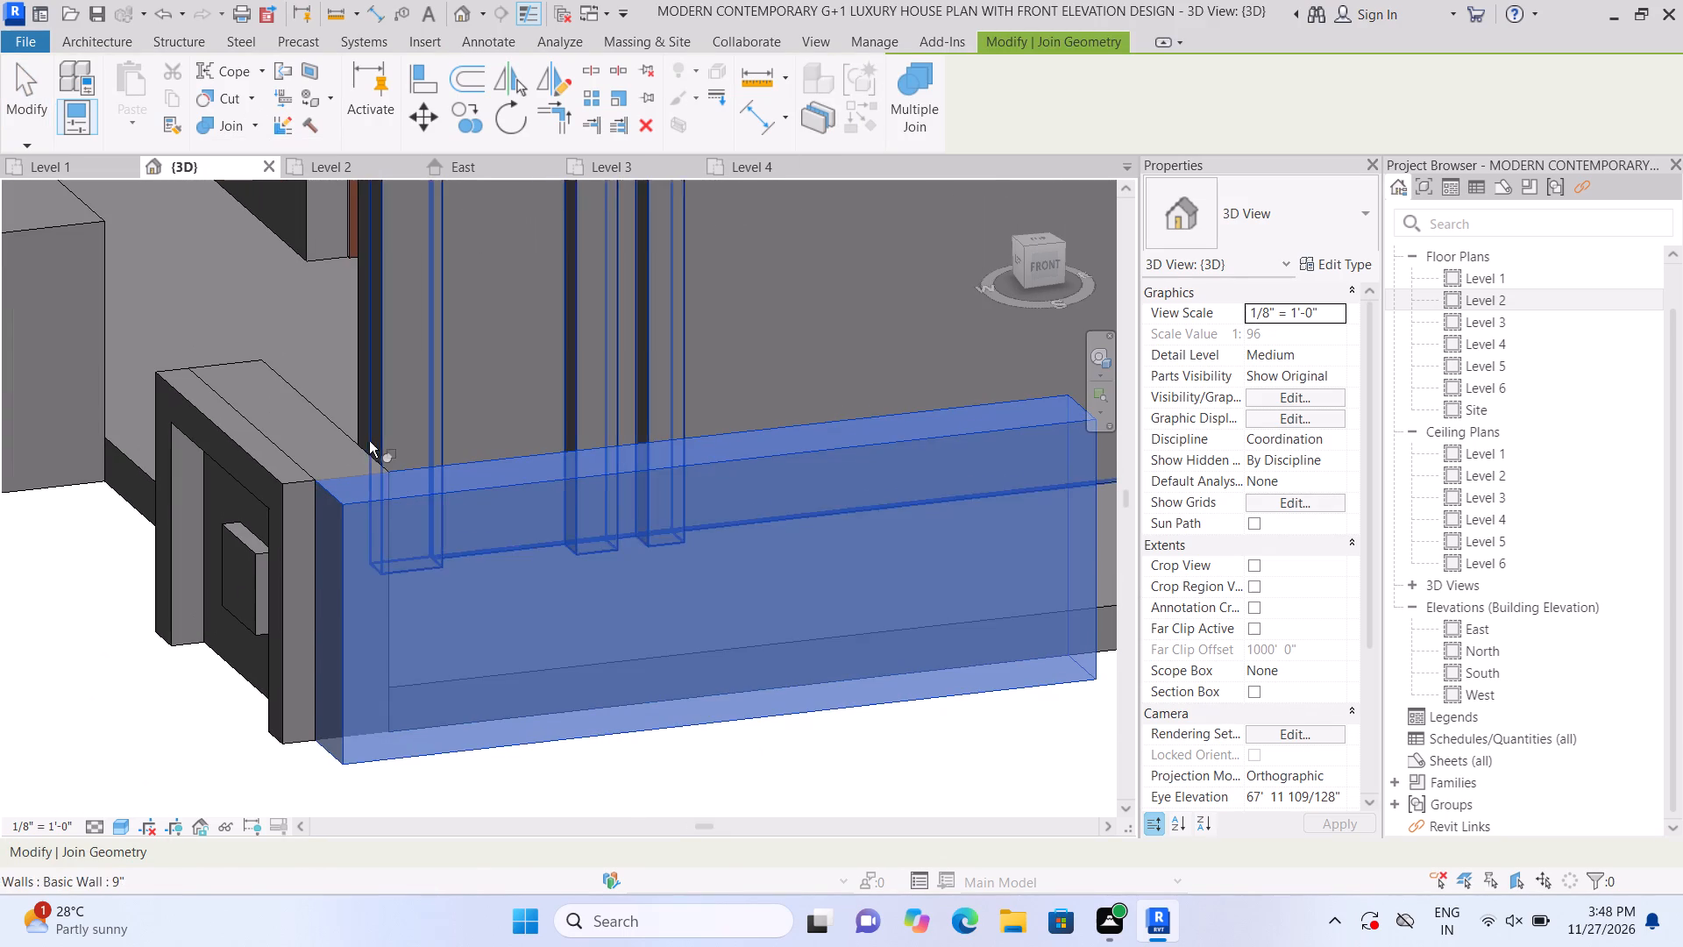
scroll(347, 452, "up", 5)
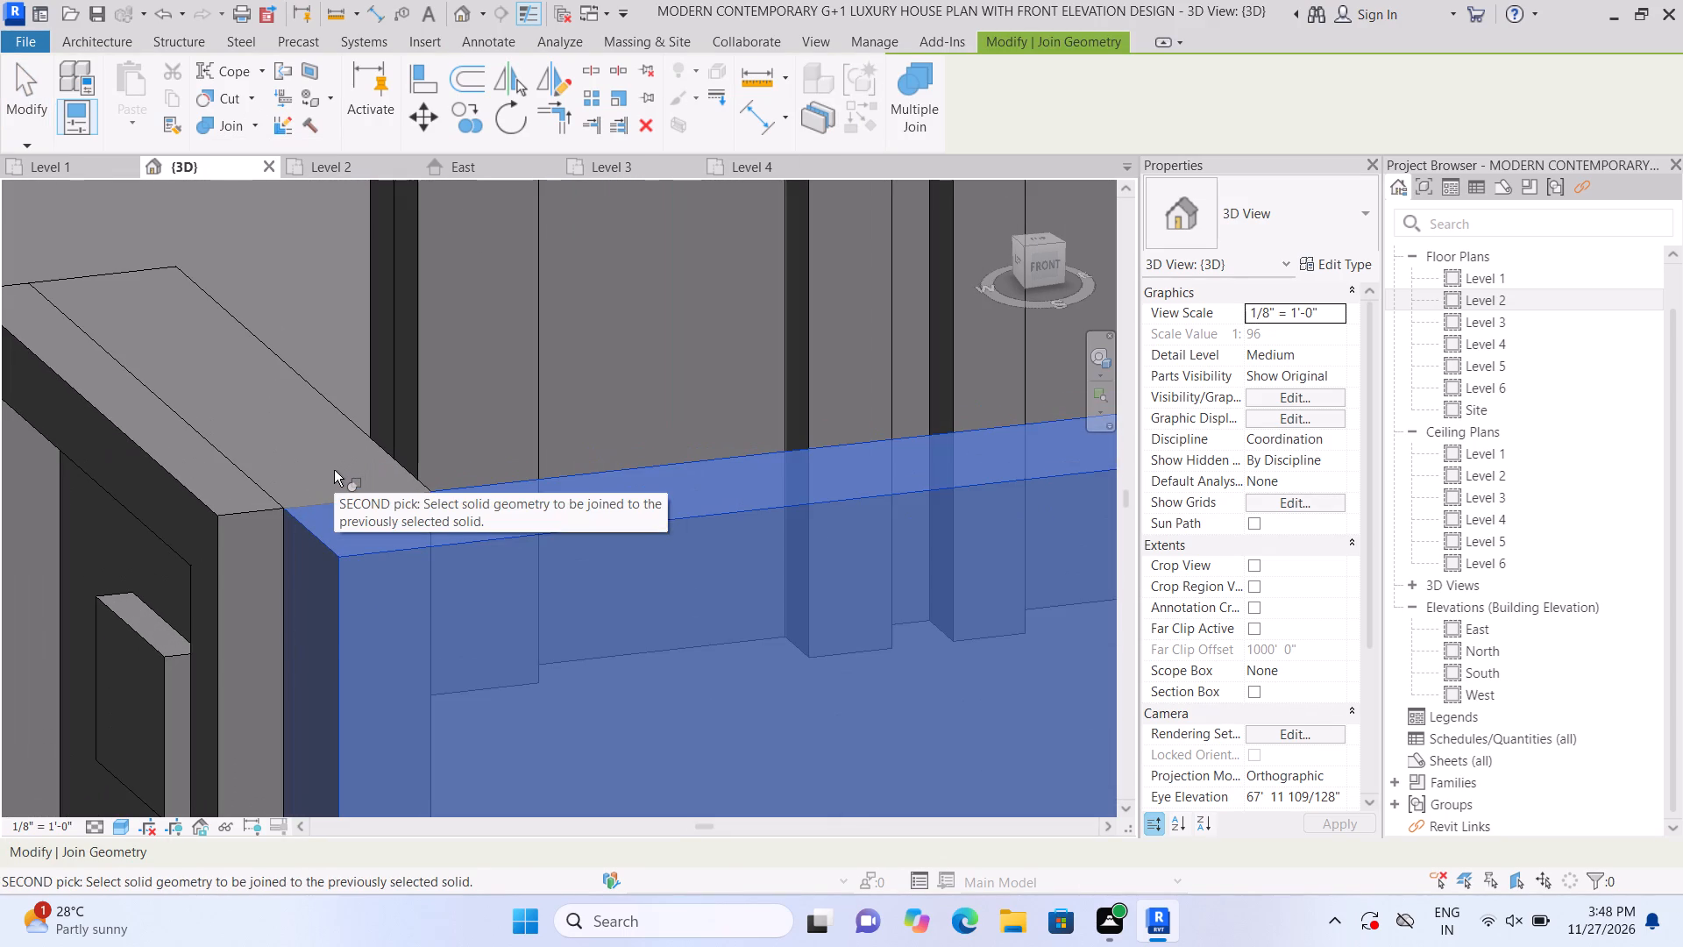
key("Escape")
Edit the side boundary wall block in place and join its inner extrusion with the adjoining front boundary wall at the corner.
left_click(348, 467)
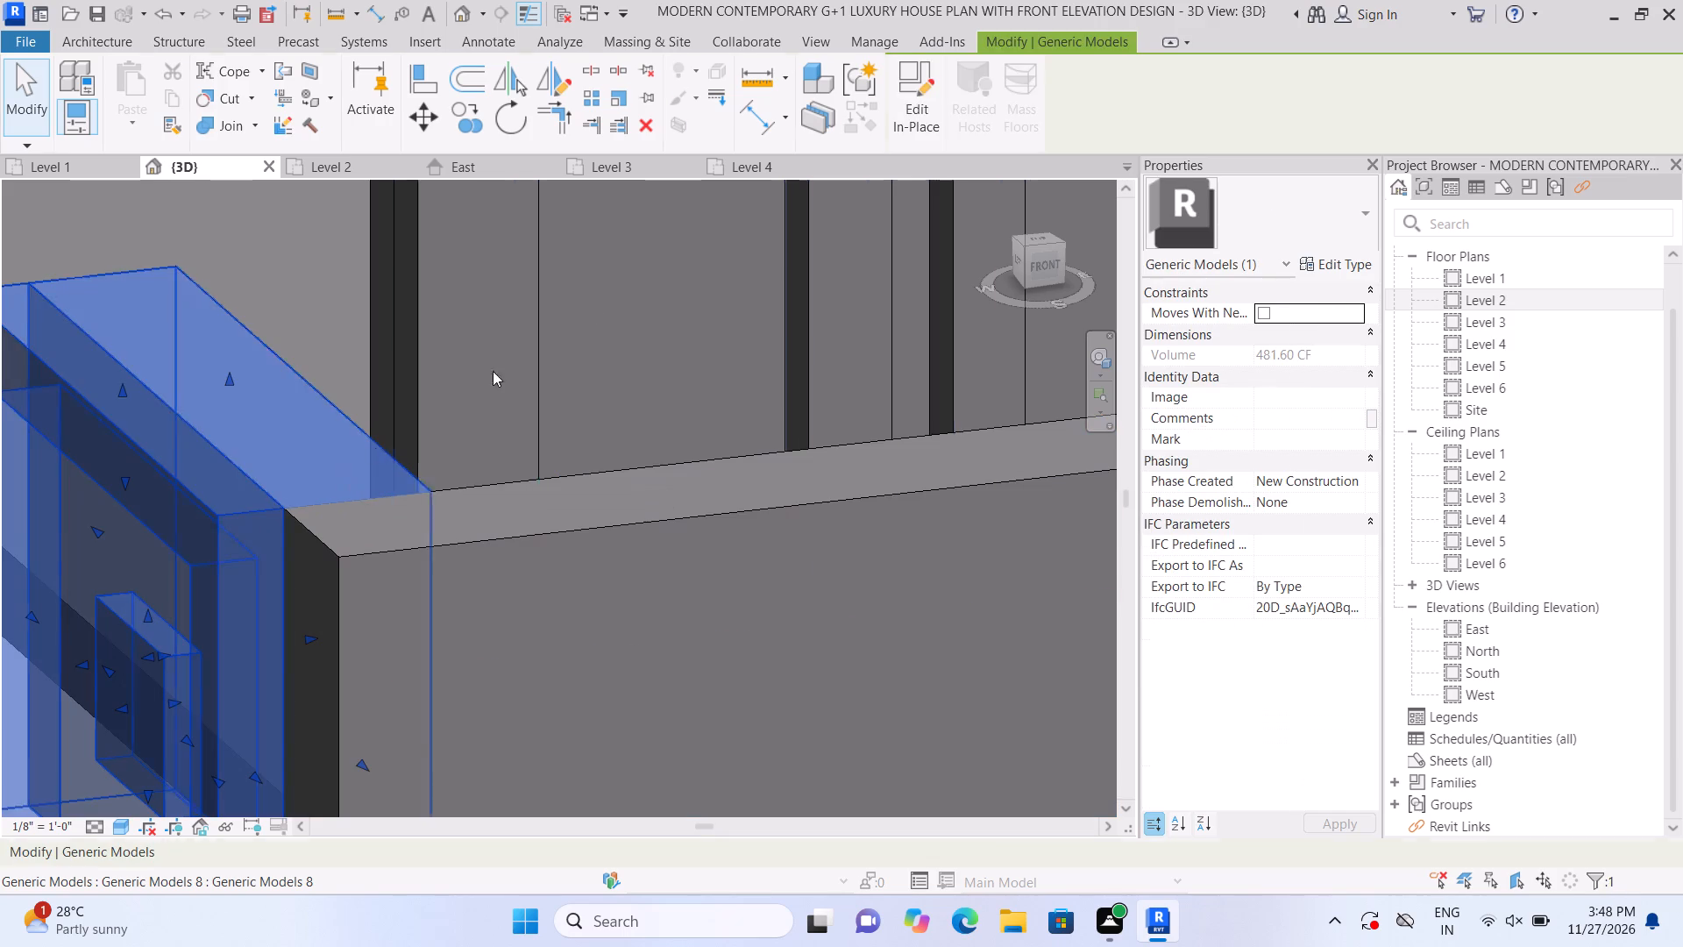
left_click(917, 117)
scroll(962, 227, "down", 2)
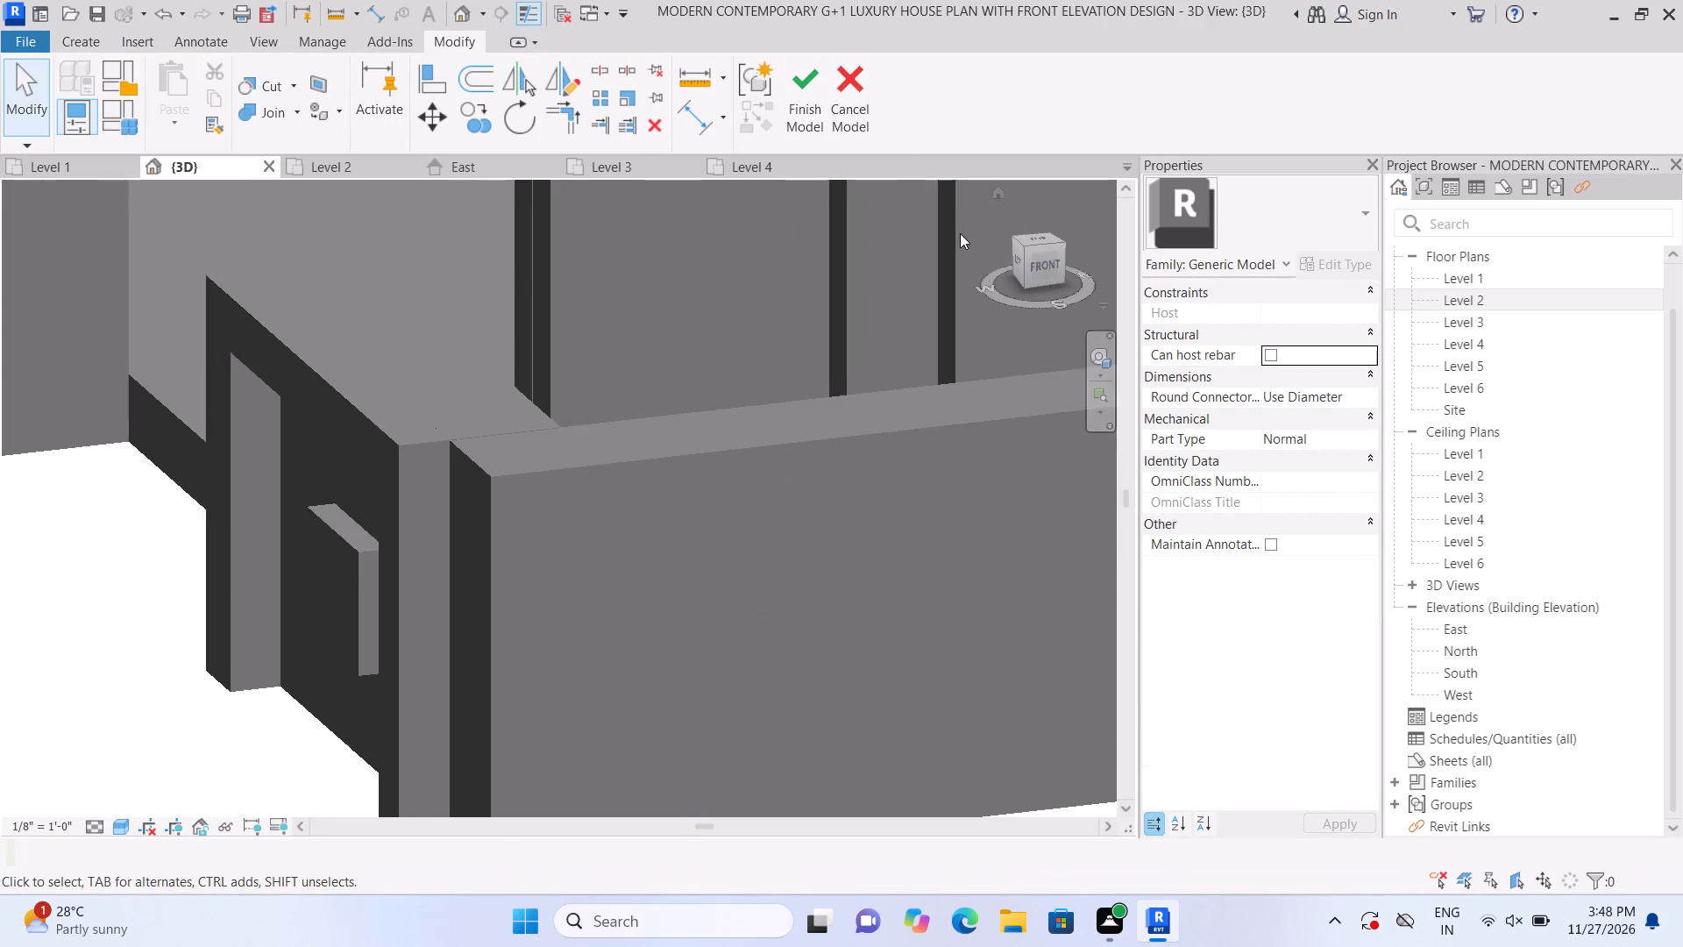
scroll(960, 233, "down", 1)
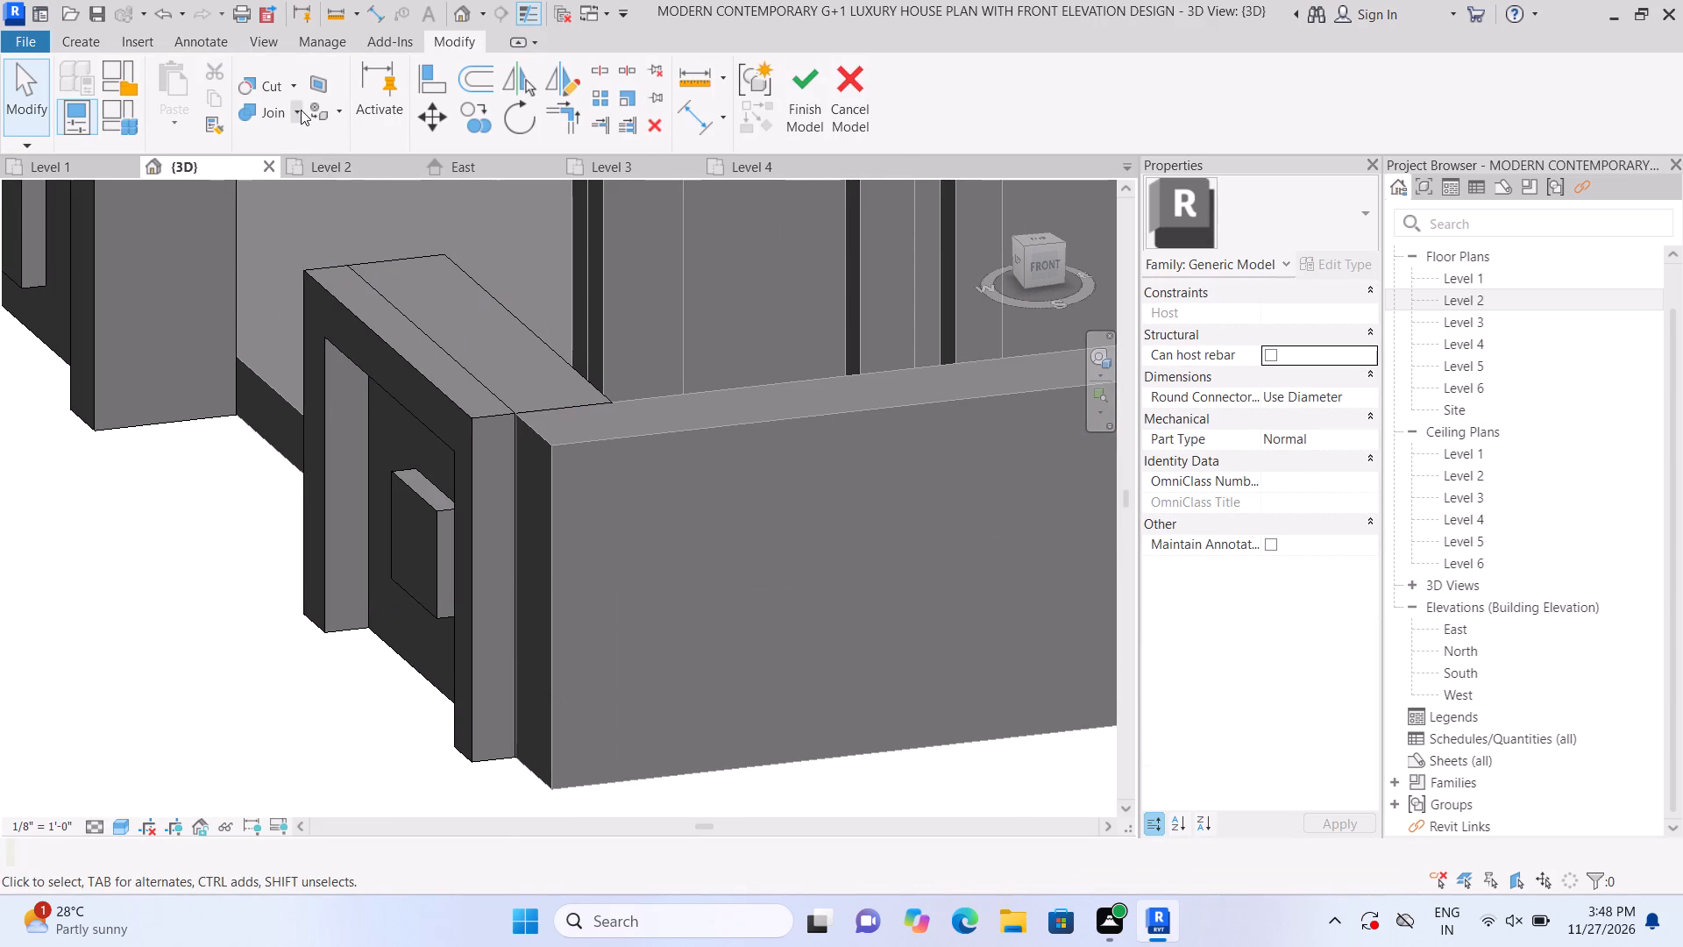
left_click(301, 110)
left_click(301, 138)
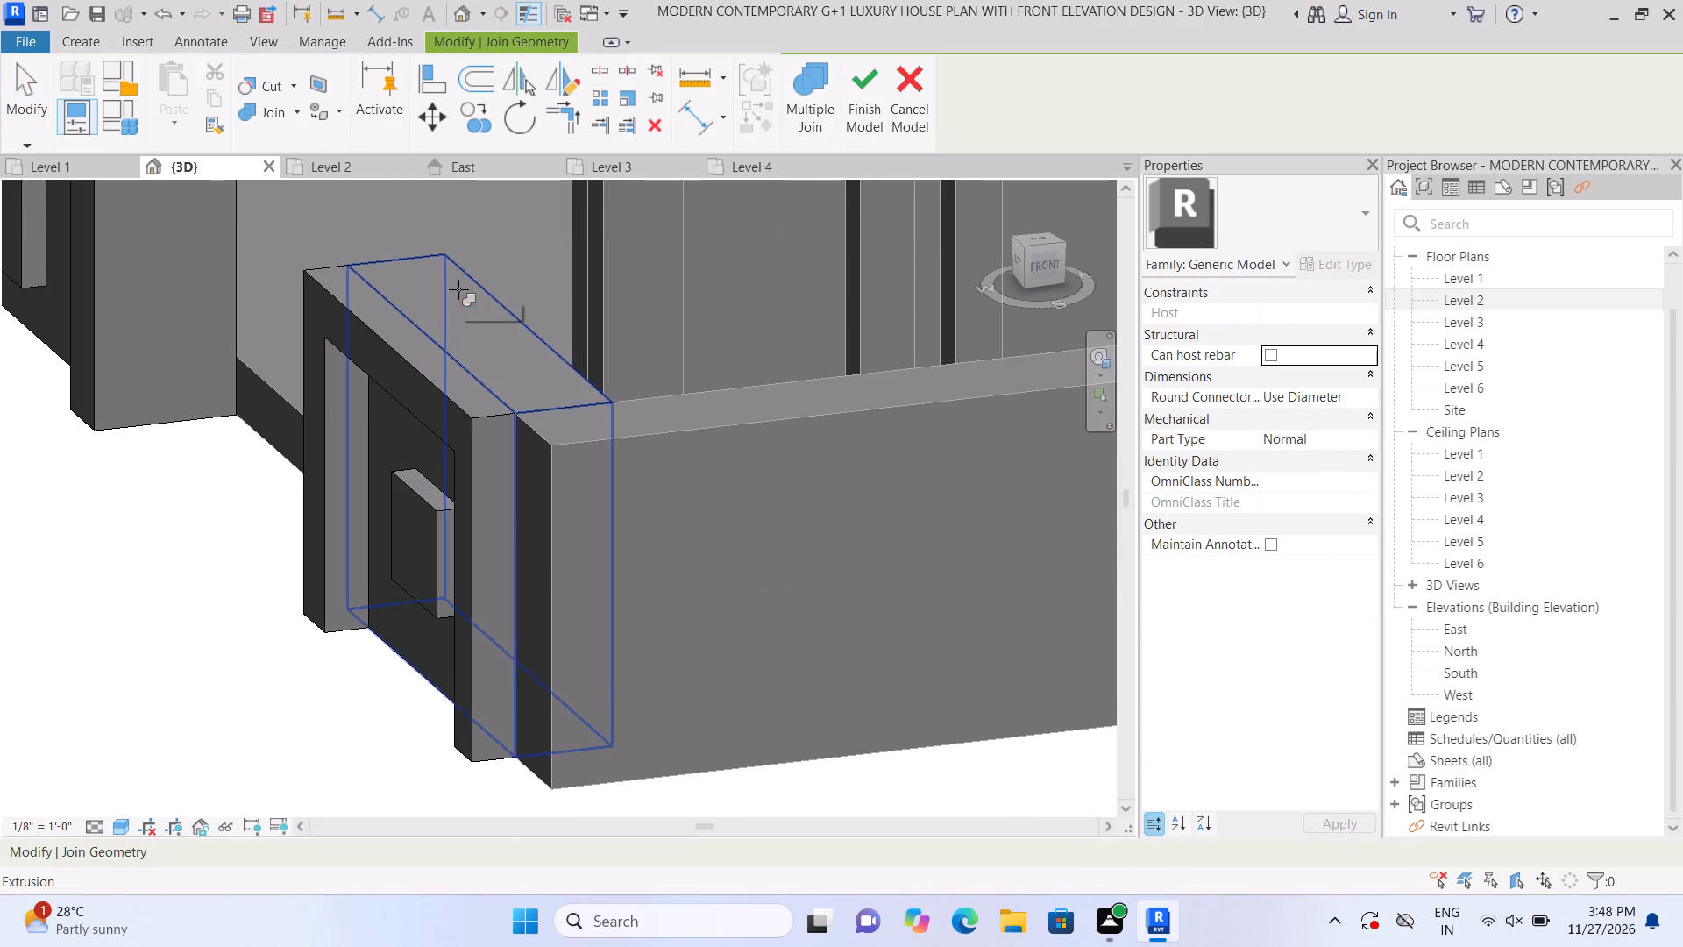
left_click(458, 289)
left_click(607, 424)
scroll(539, 387, "up", 3)
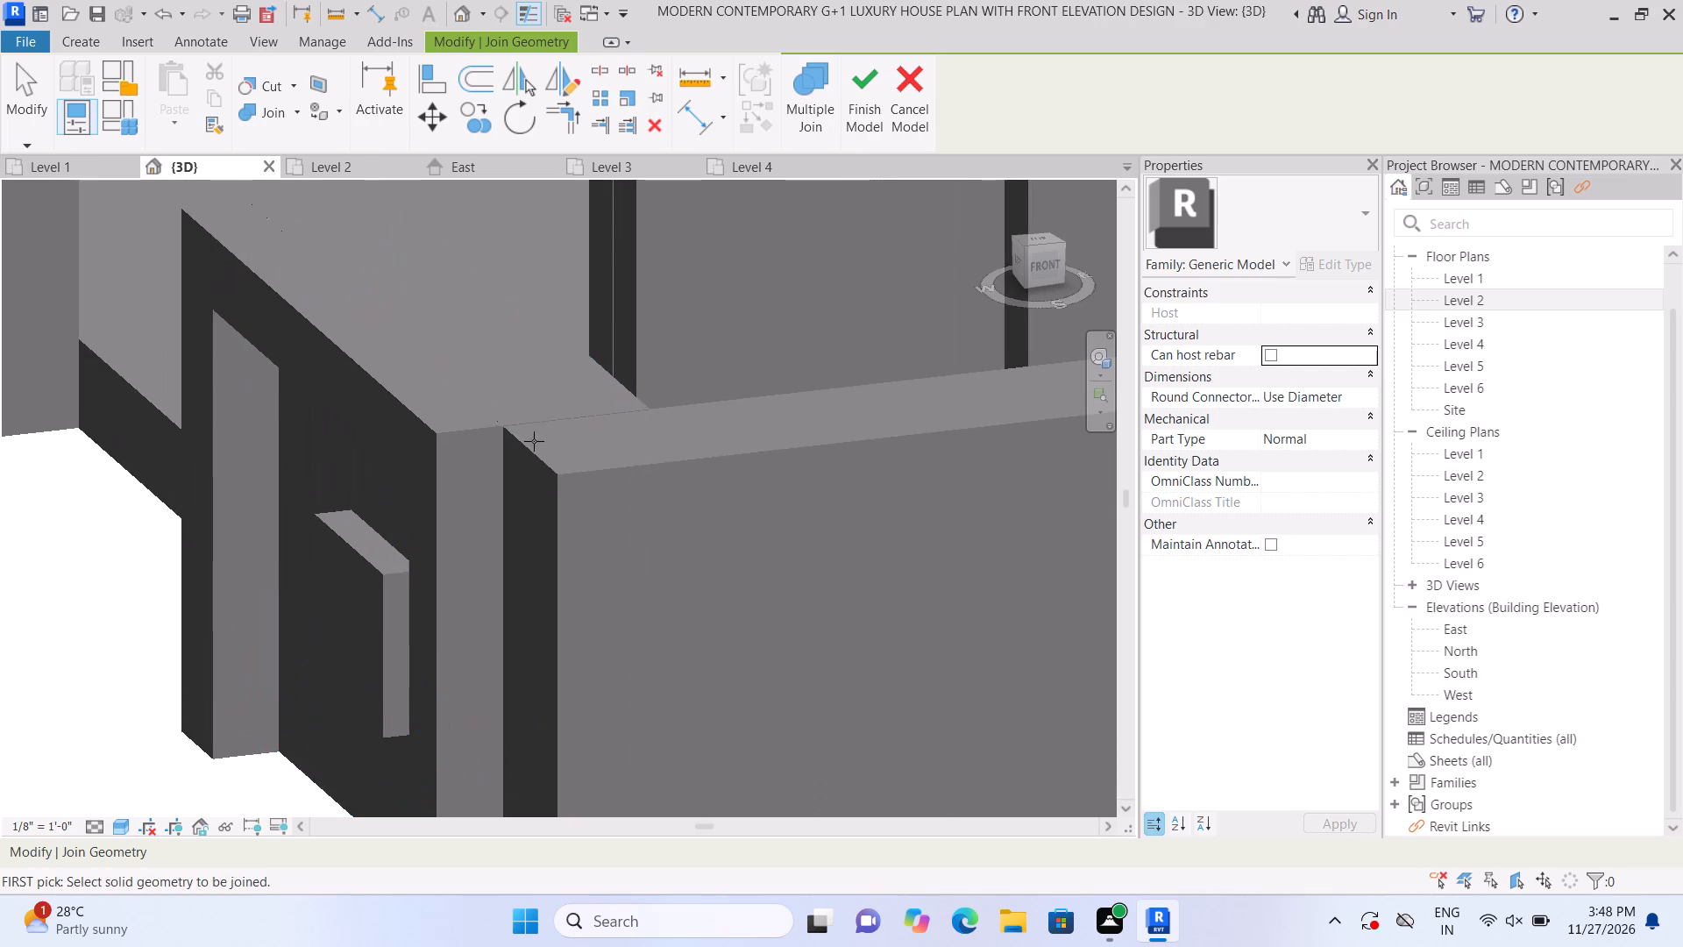
scroll(508, 476, "up", 3)
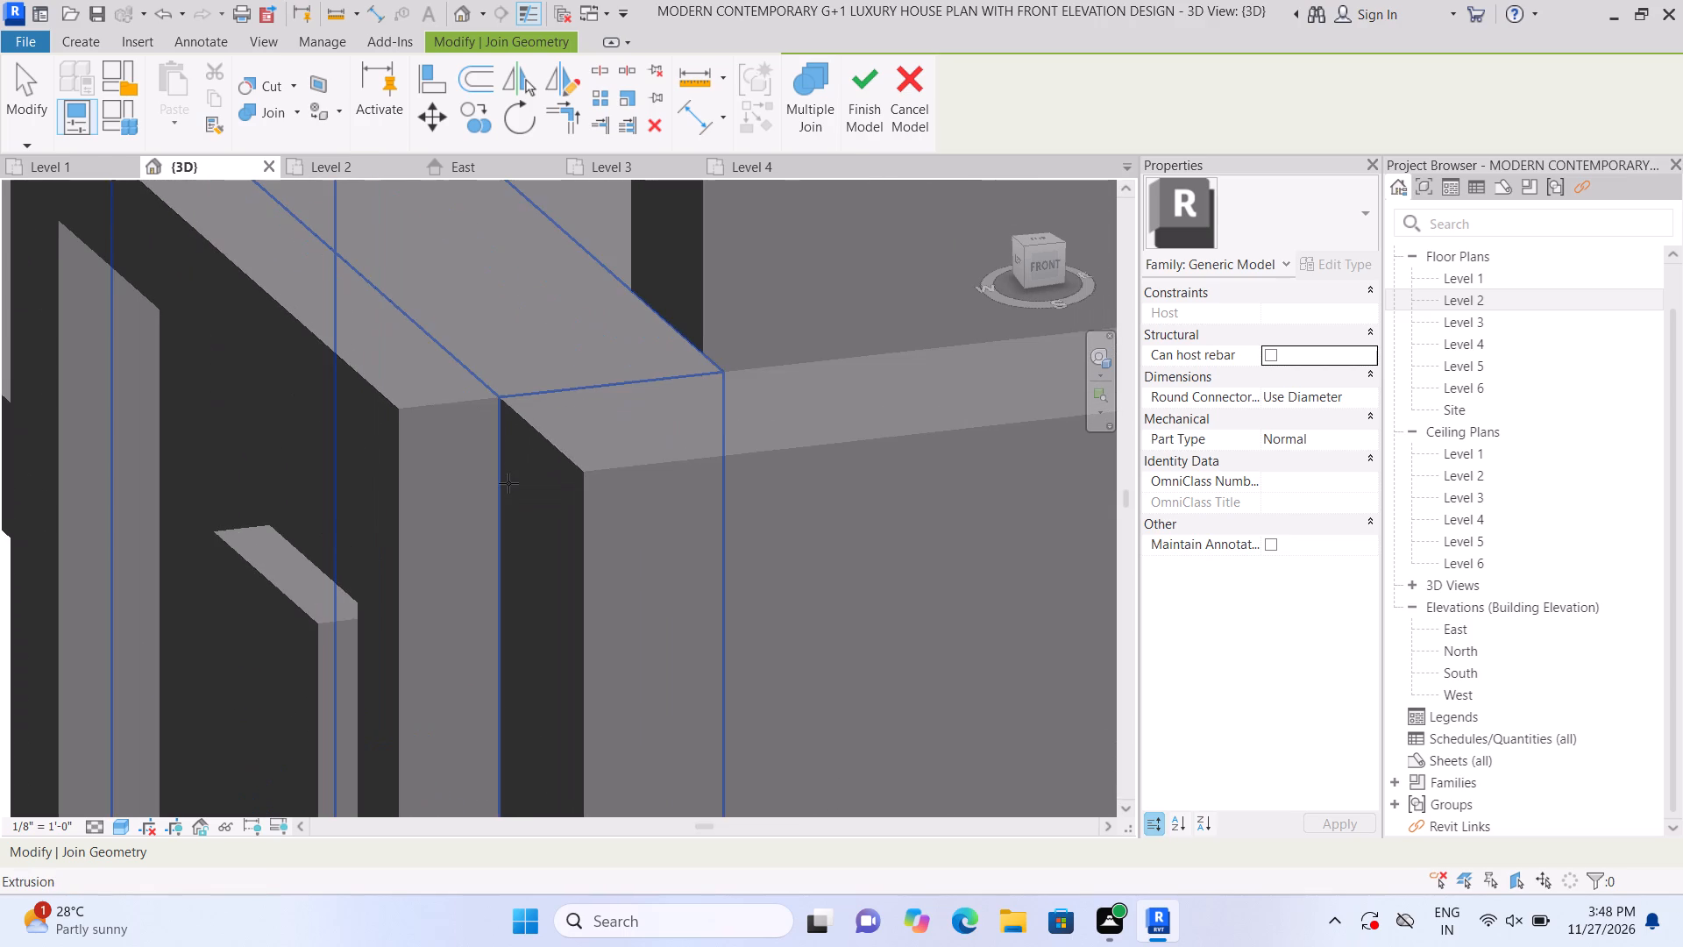
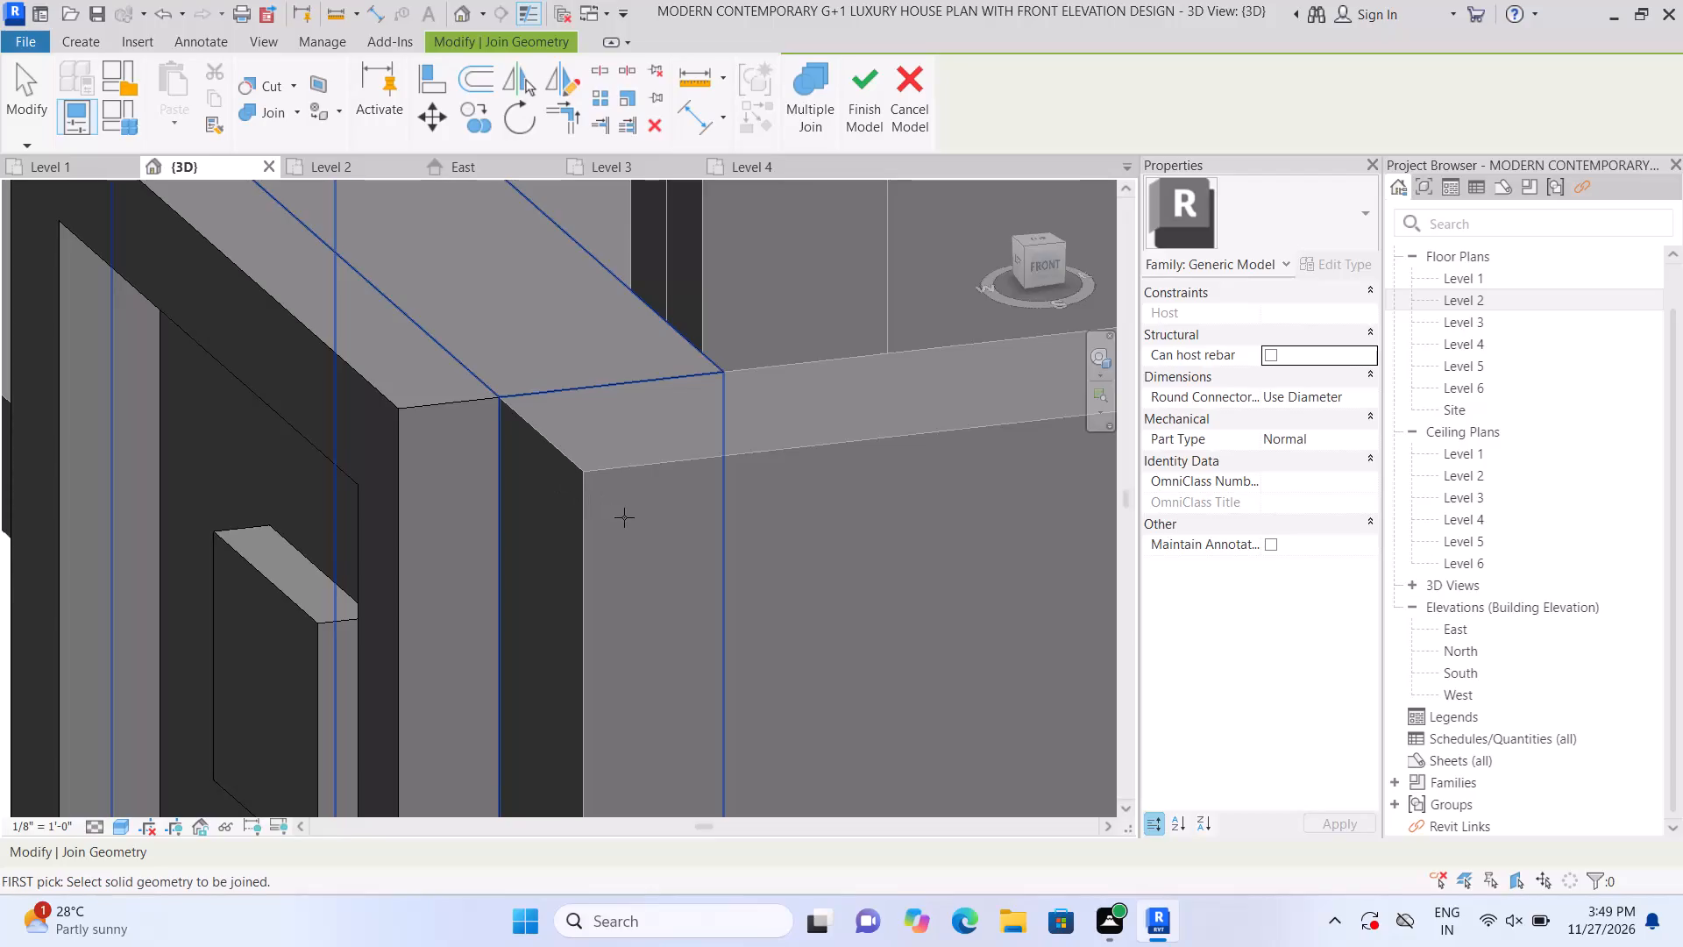
Join the side boundary wall block's inner extrusion with the front boundary wall at the corner and finish the in-place model.
scroll(630, 516, "up", 4)
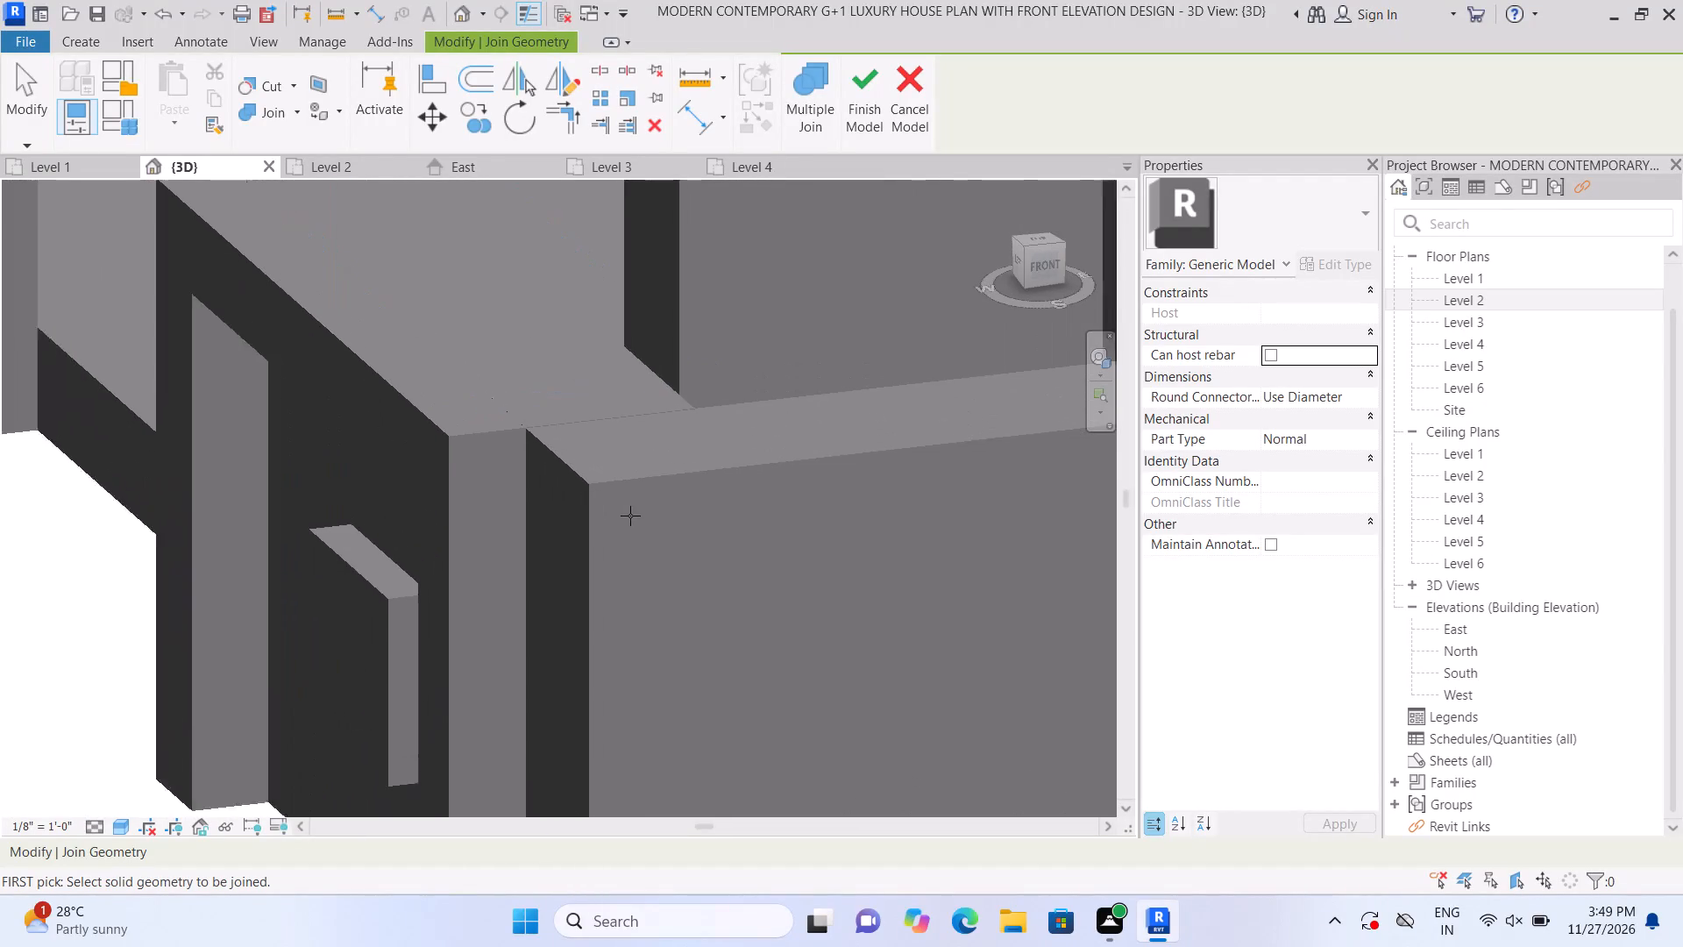
scroll(630, 516, "up", 1)
left_click(647, 479)
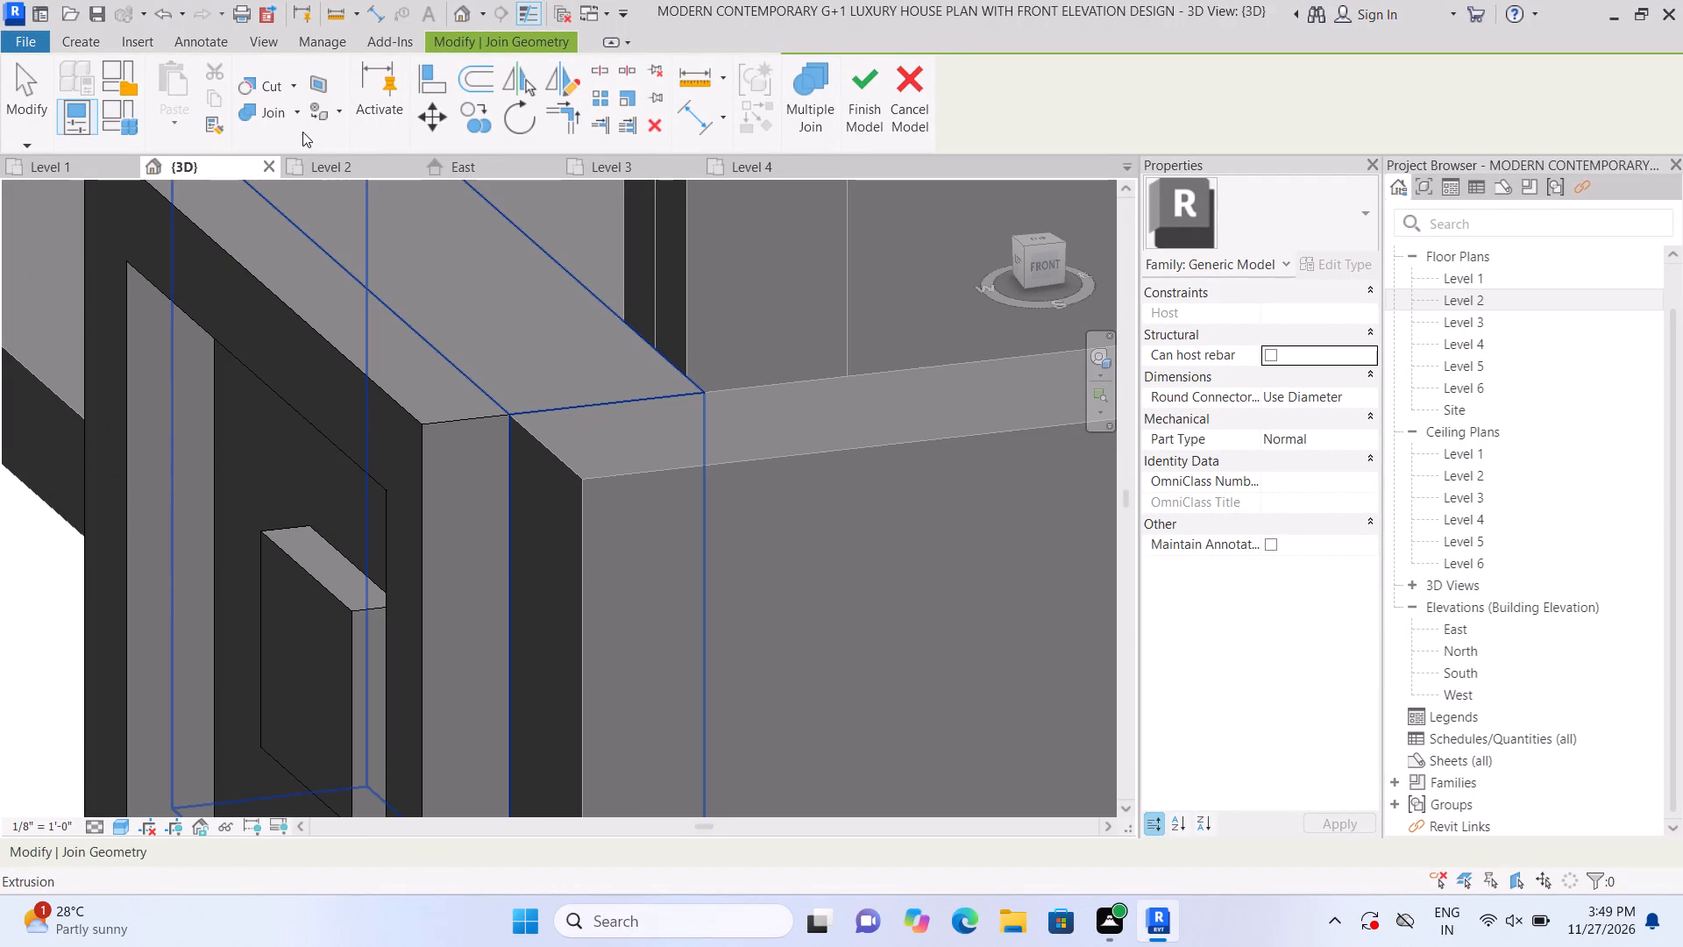
left_click(302, 108)
left_click(302, 134)
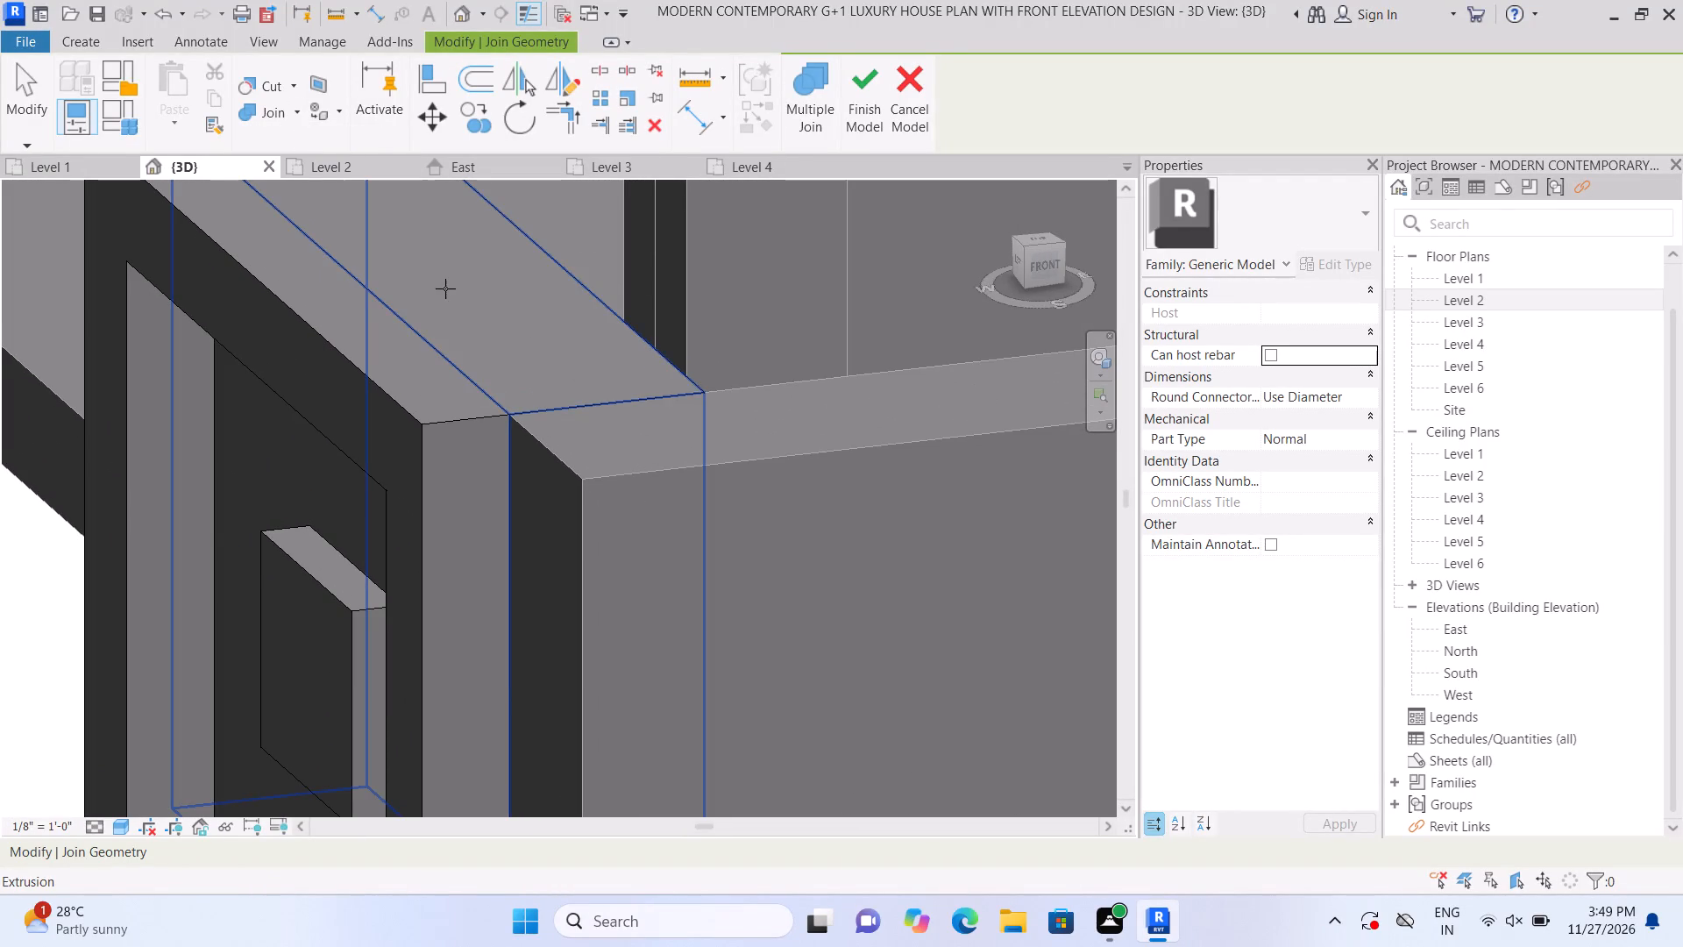
left_click(445, 288)
left_click(614, 452)
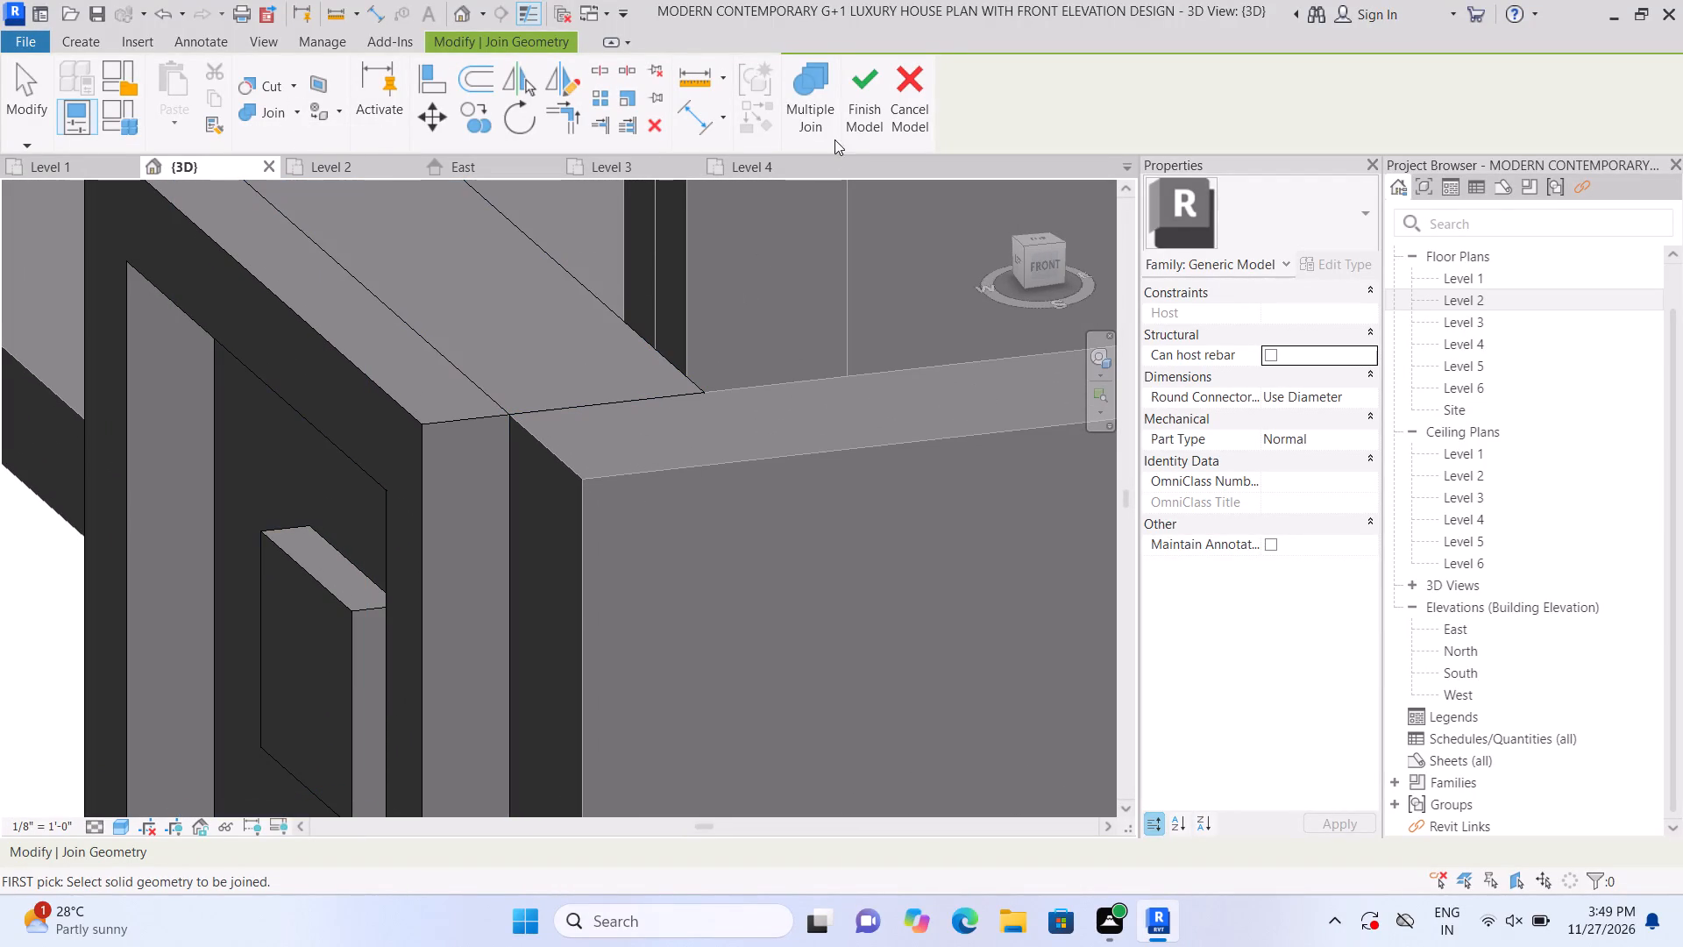
left_click(853, 112)
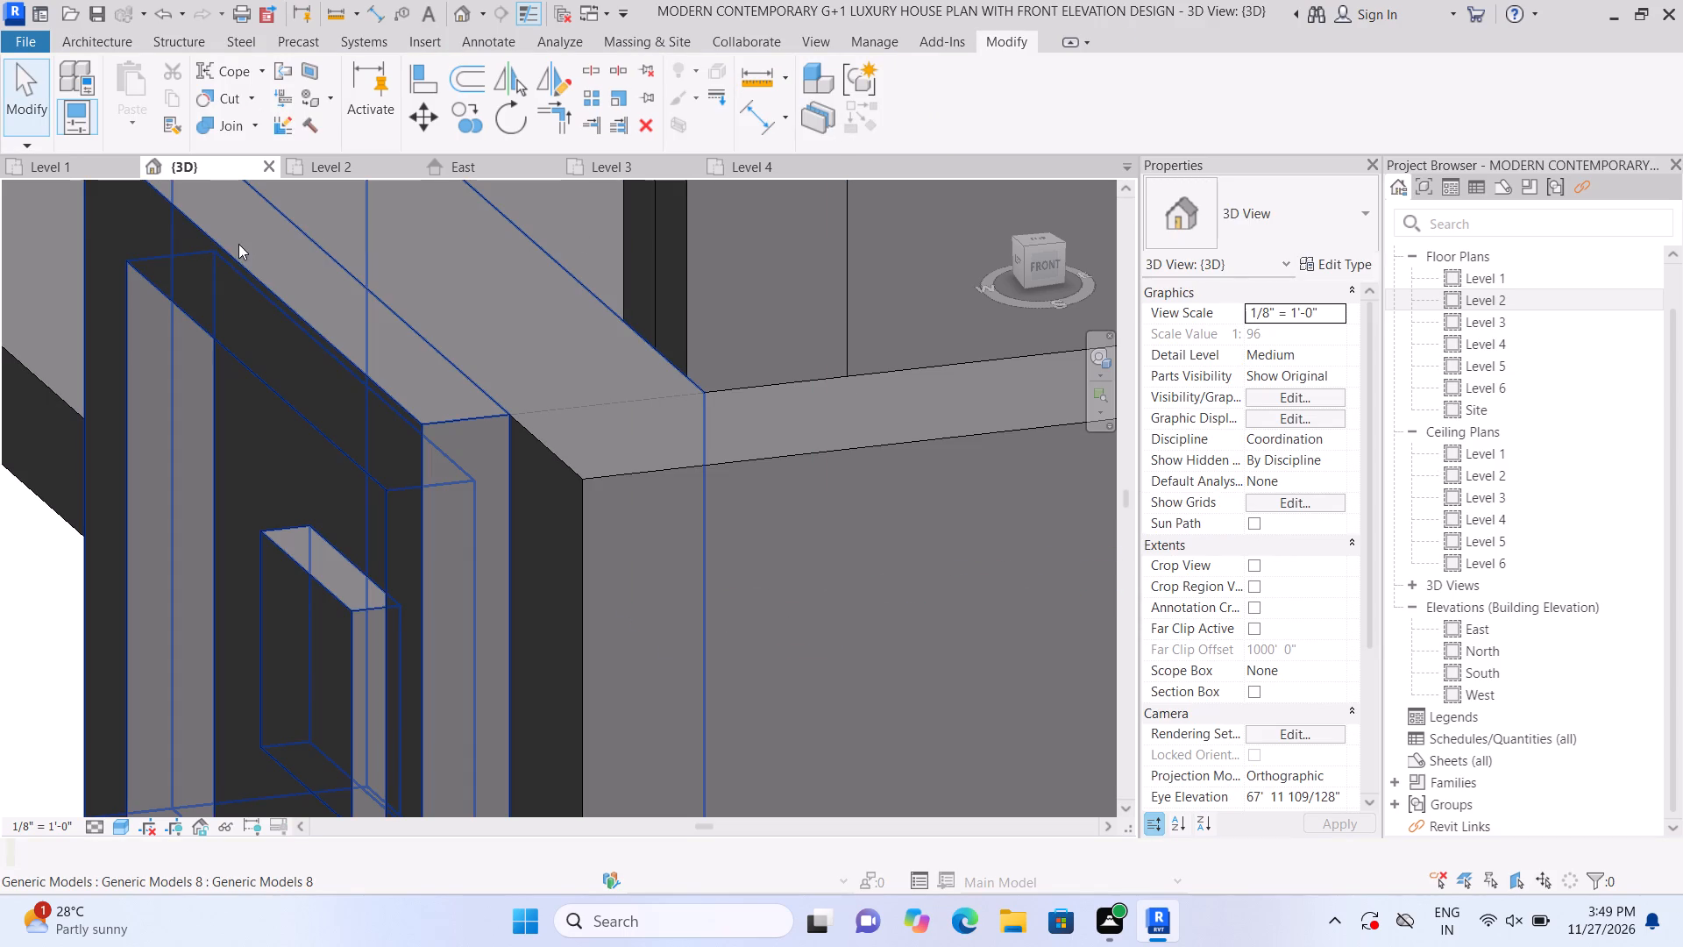
Try to join the side boundary wall block's geometry with the front boundary wall in the project model.
left_click(251, 117)
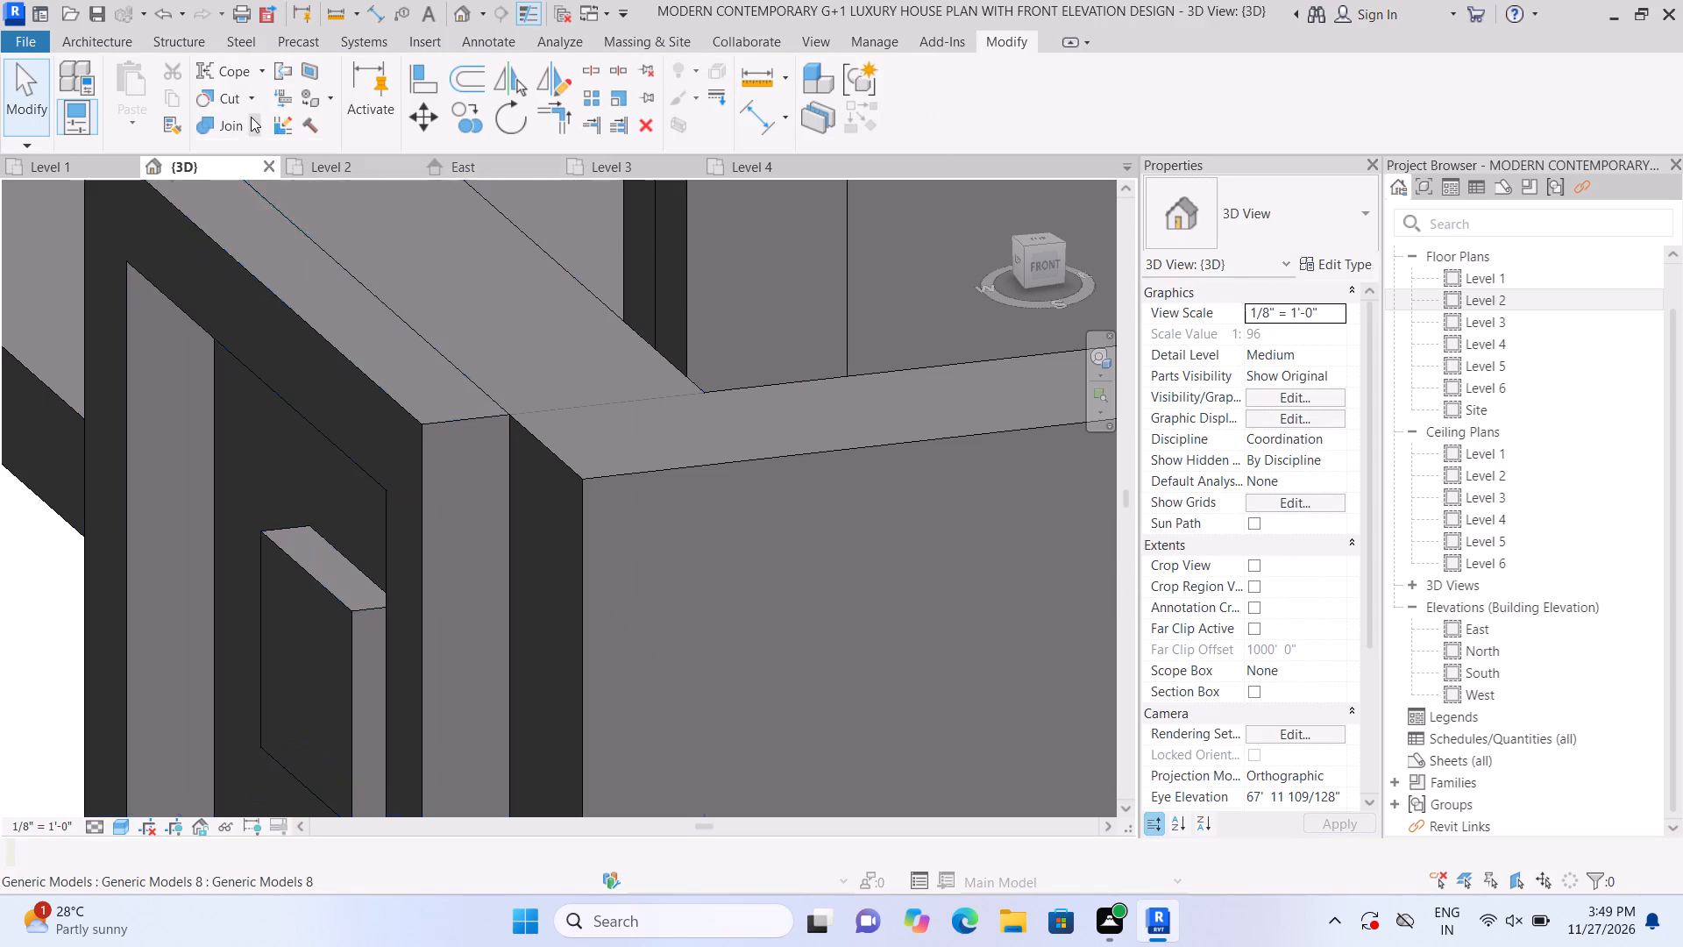
left_click(249, 155)
left_click(519, 291)
left_click(655, 405)
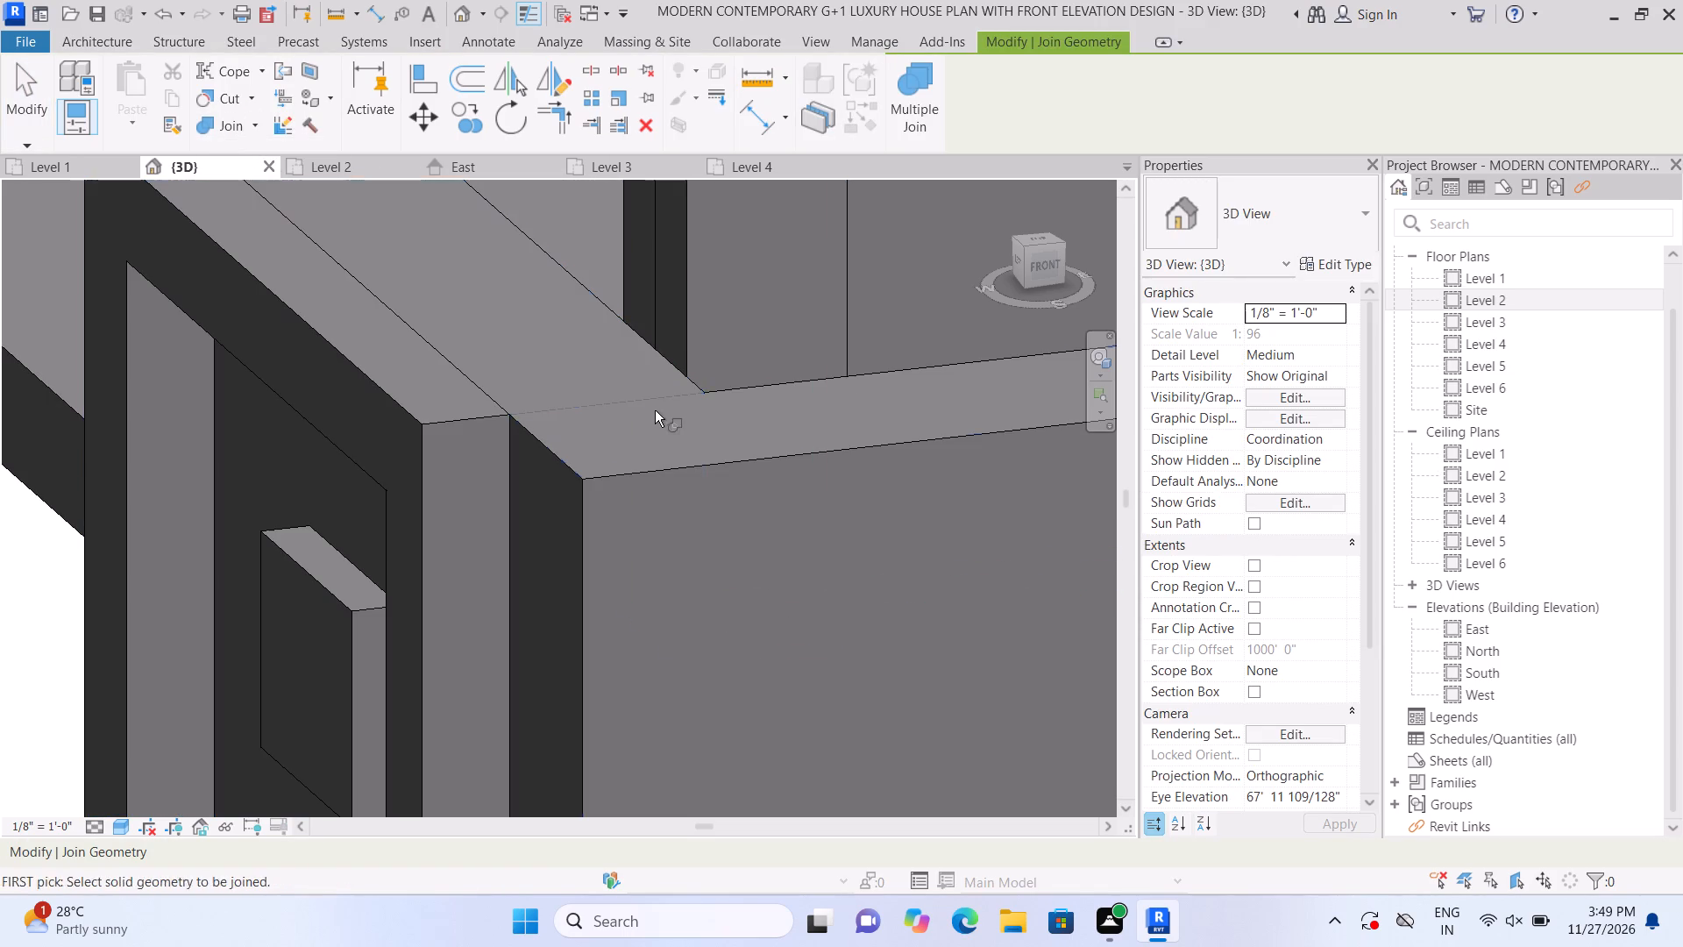
left_click(648, 499)
left_click(599, 381)
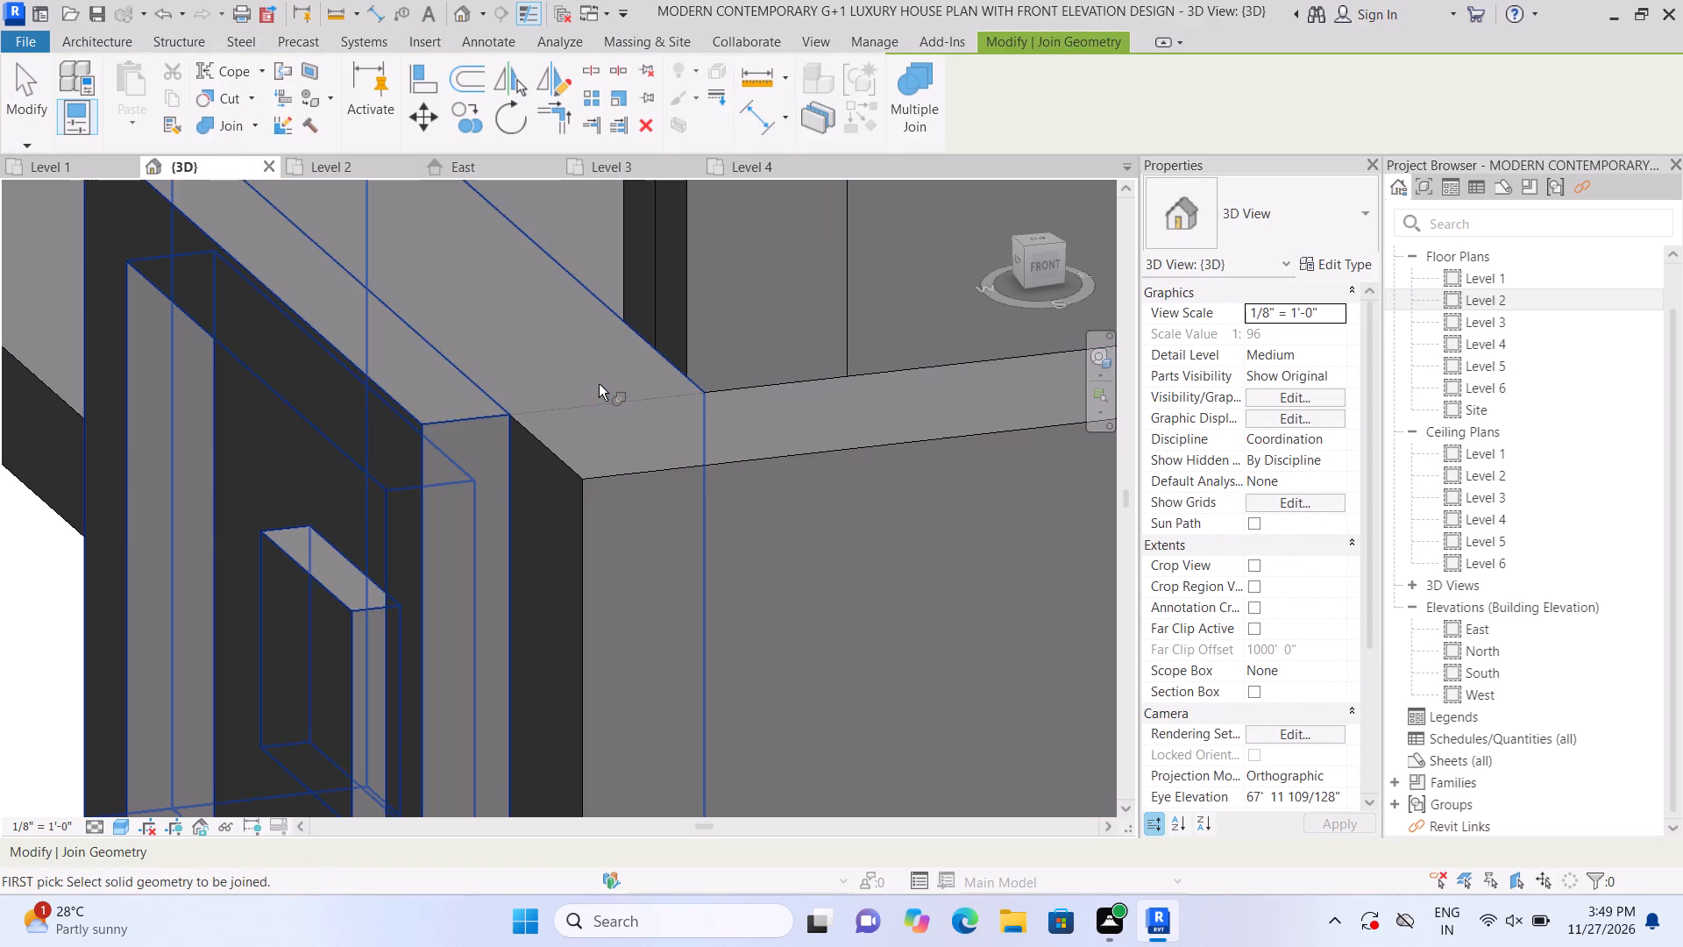
left_click(599, 379)
left_click(640, 462)
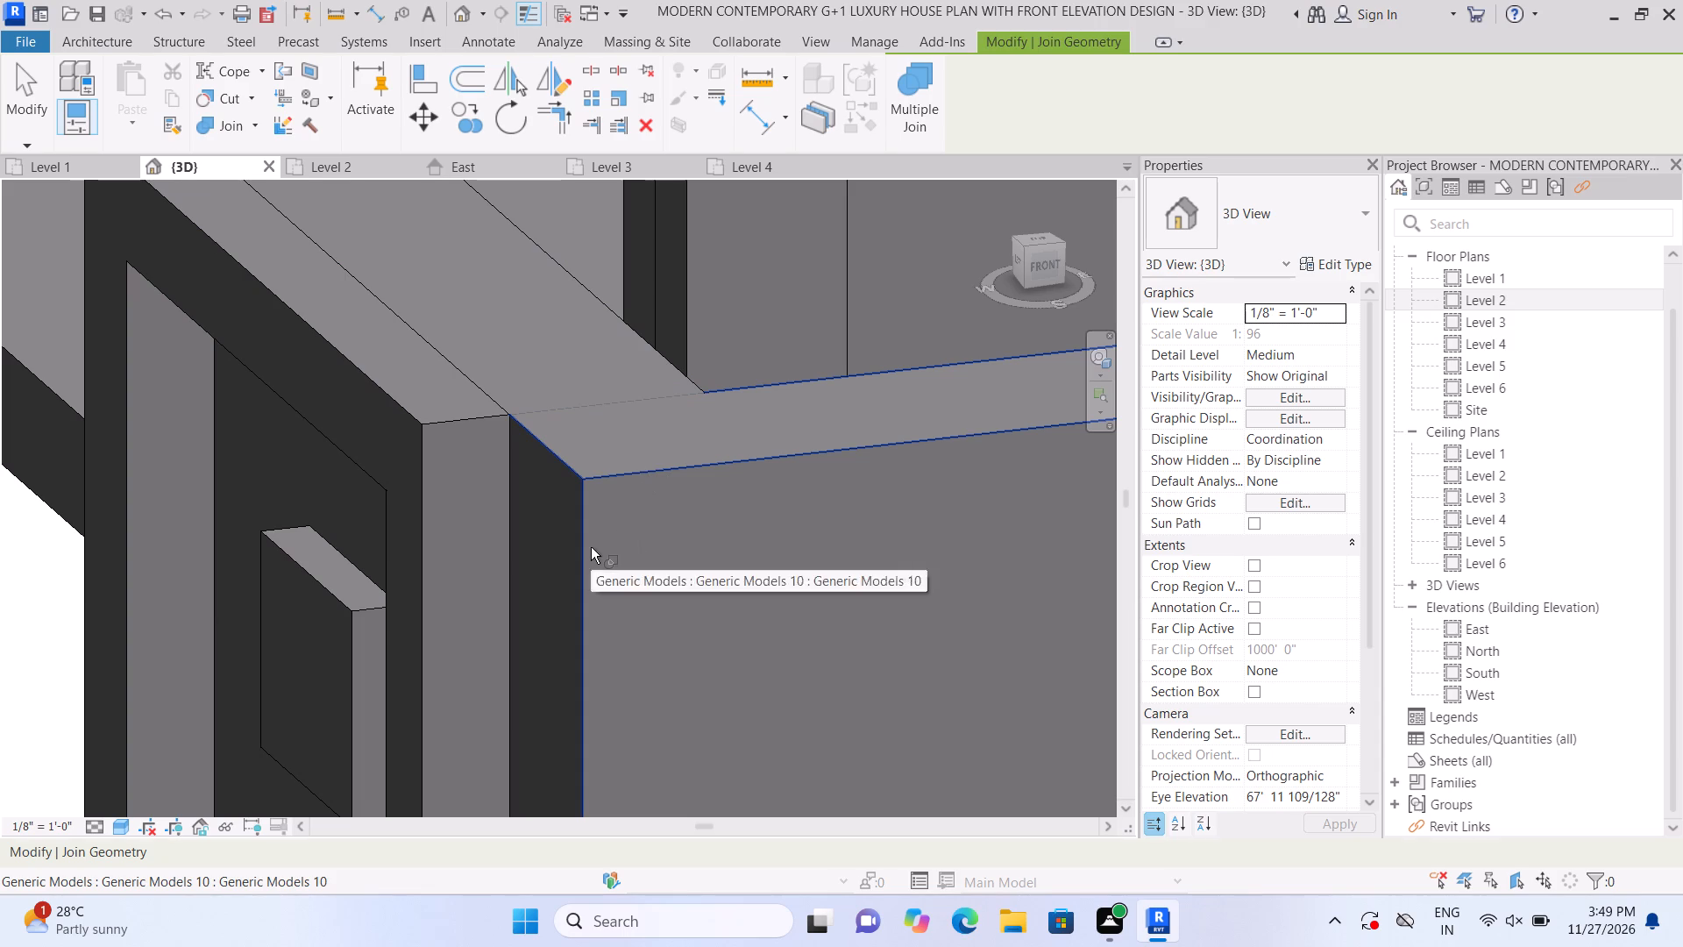
key("Escape")
scroll(569, 550, "down", 6)
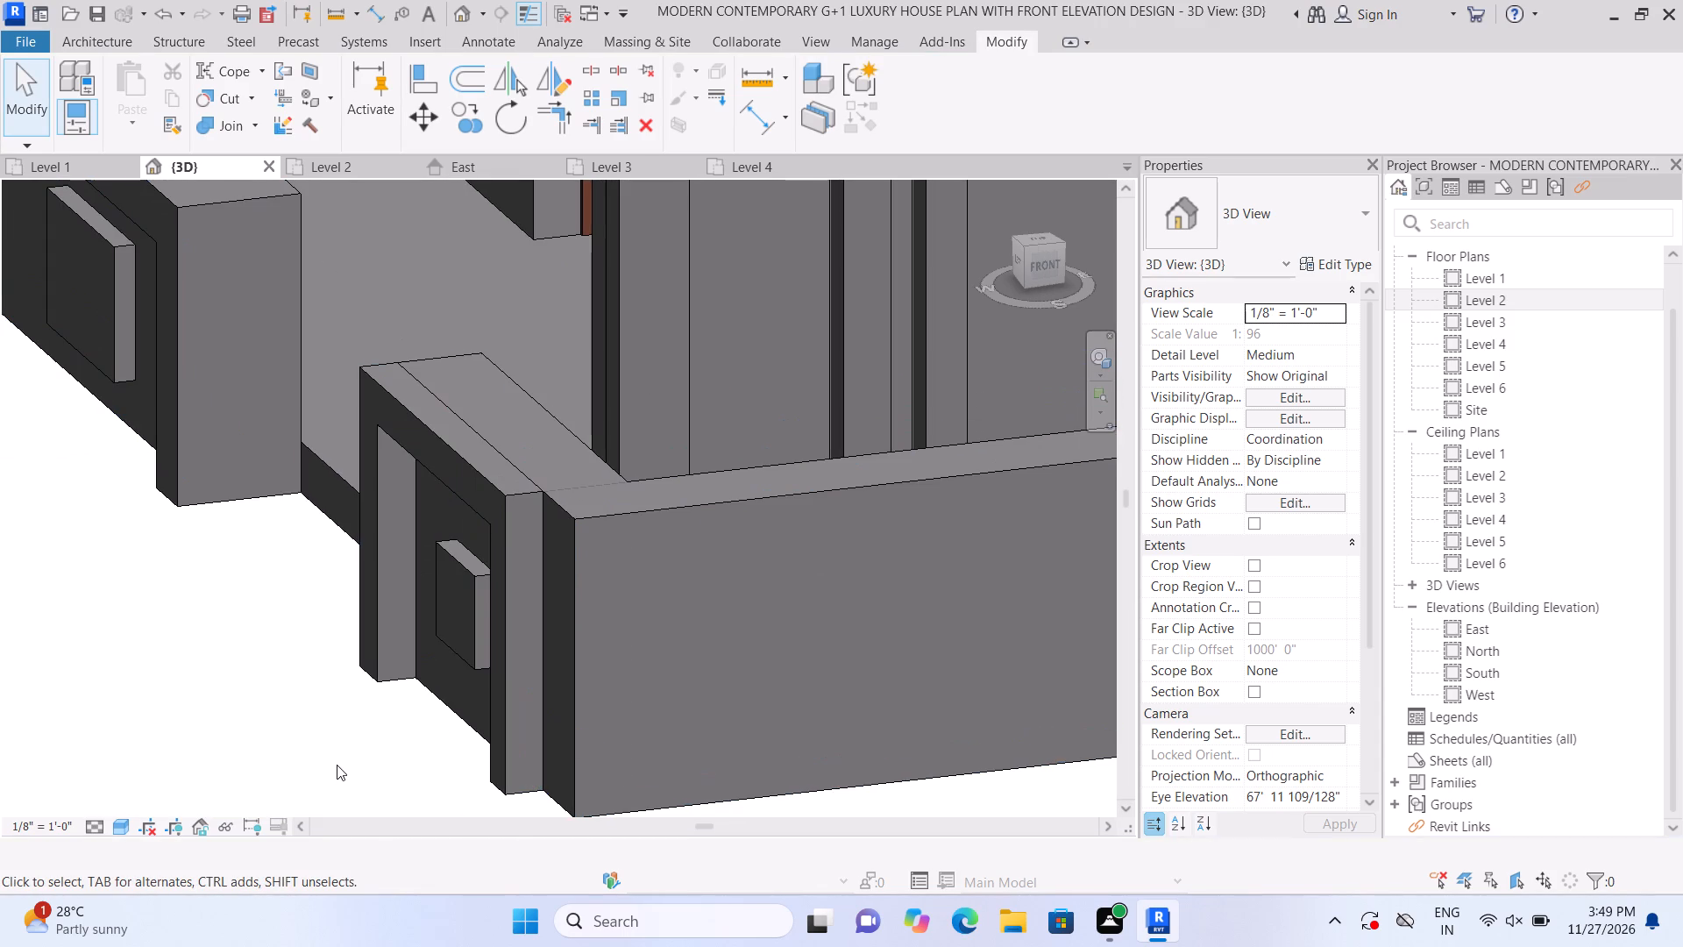
key("Escape")
Examine the seam at the corner where the front boundary wall meets the side boundary wall block.
middle_click_drag(366, 734, 313, 751)
scroll(486, 520, "up", 7)
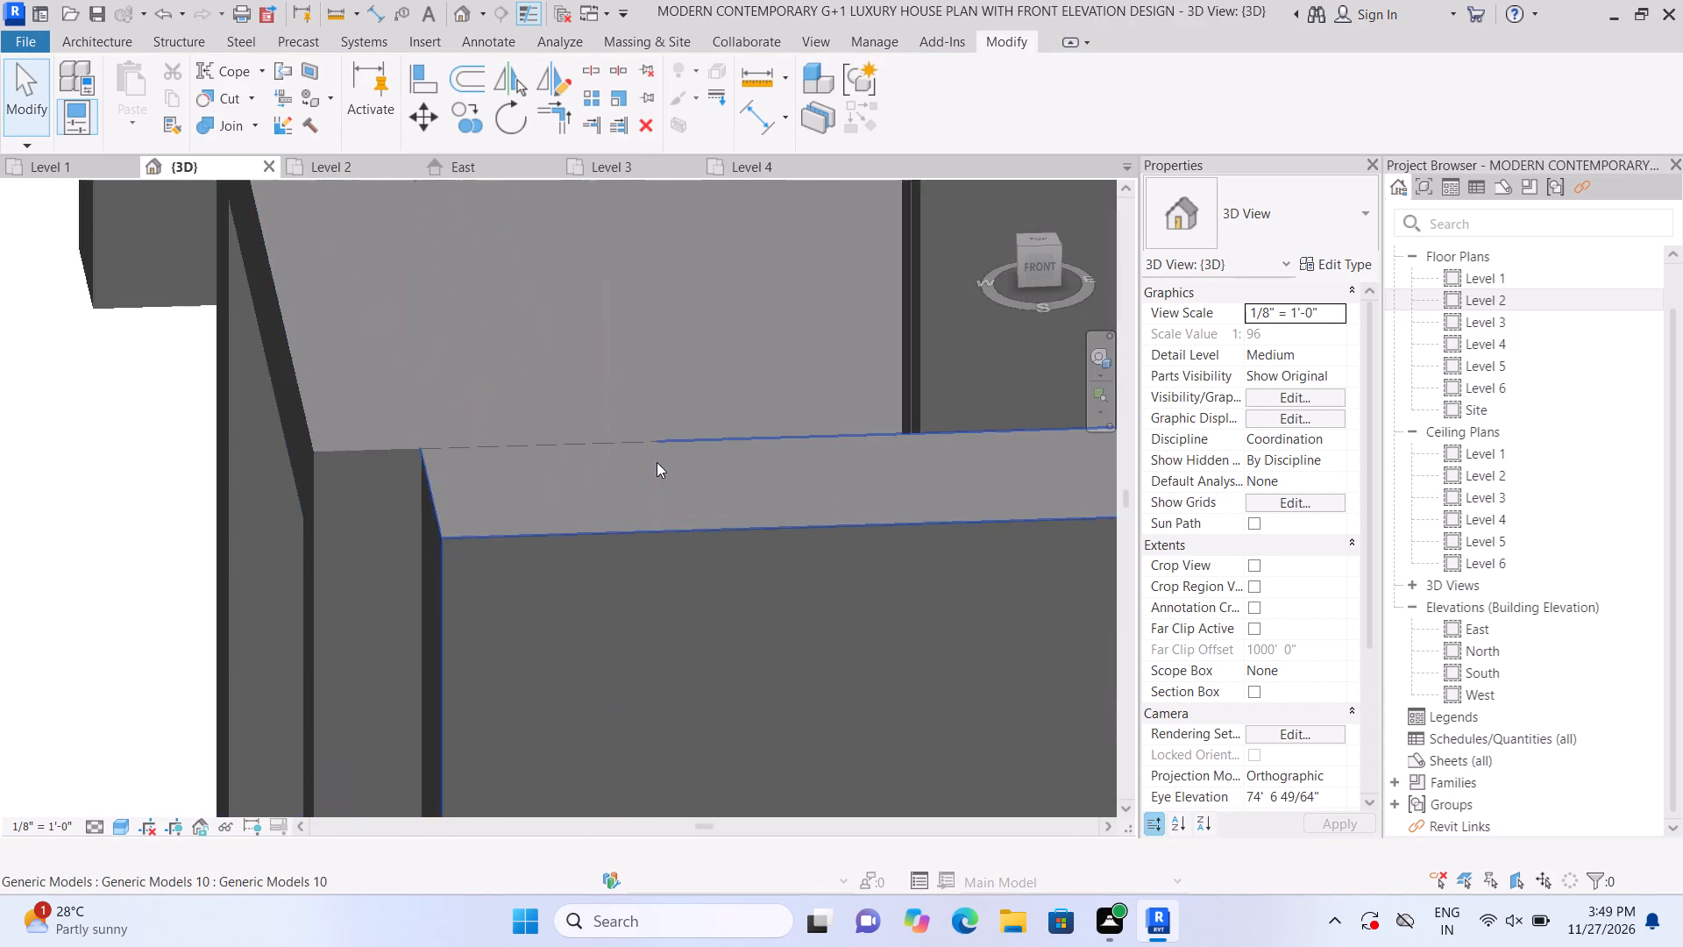
scroll(657, 462, "up", 3)
middle_click_drag(552, 495, 559, 618)
scroll(556, 619, "up", 5)
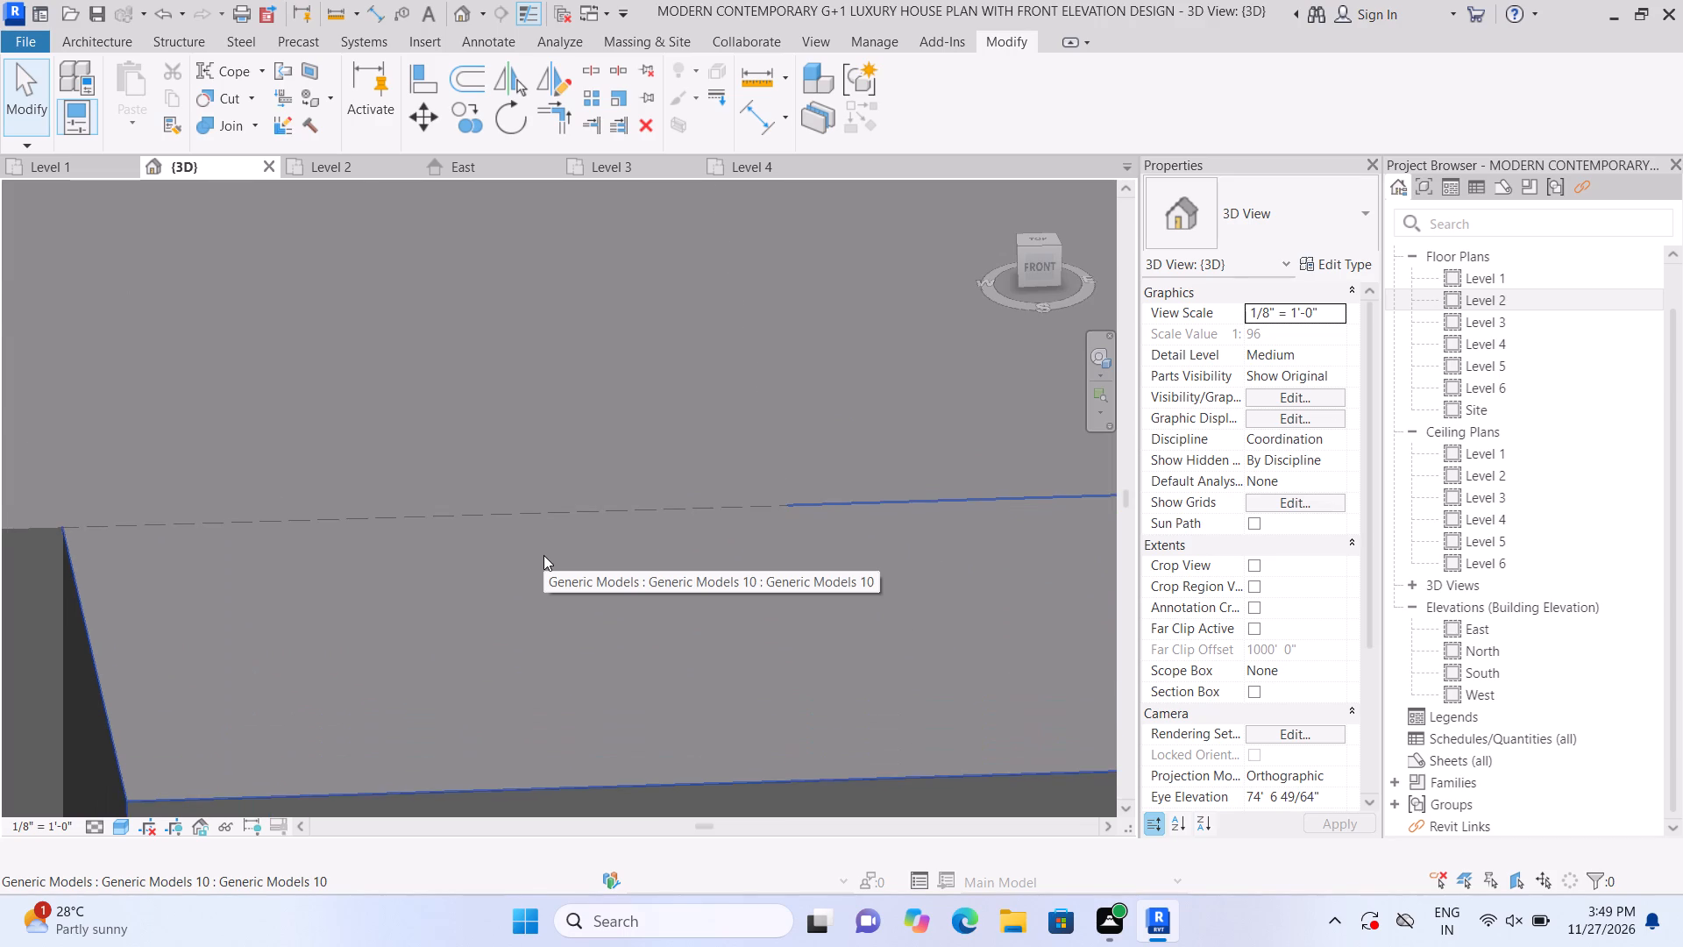
key("Escape")
left_click(565, 613)
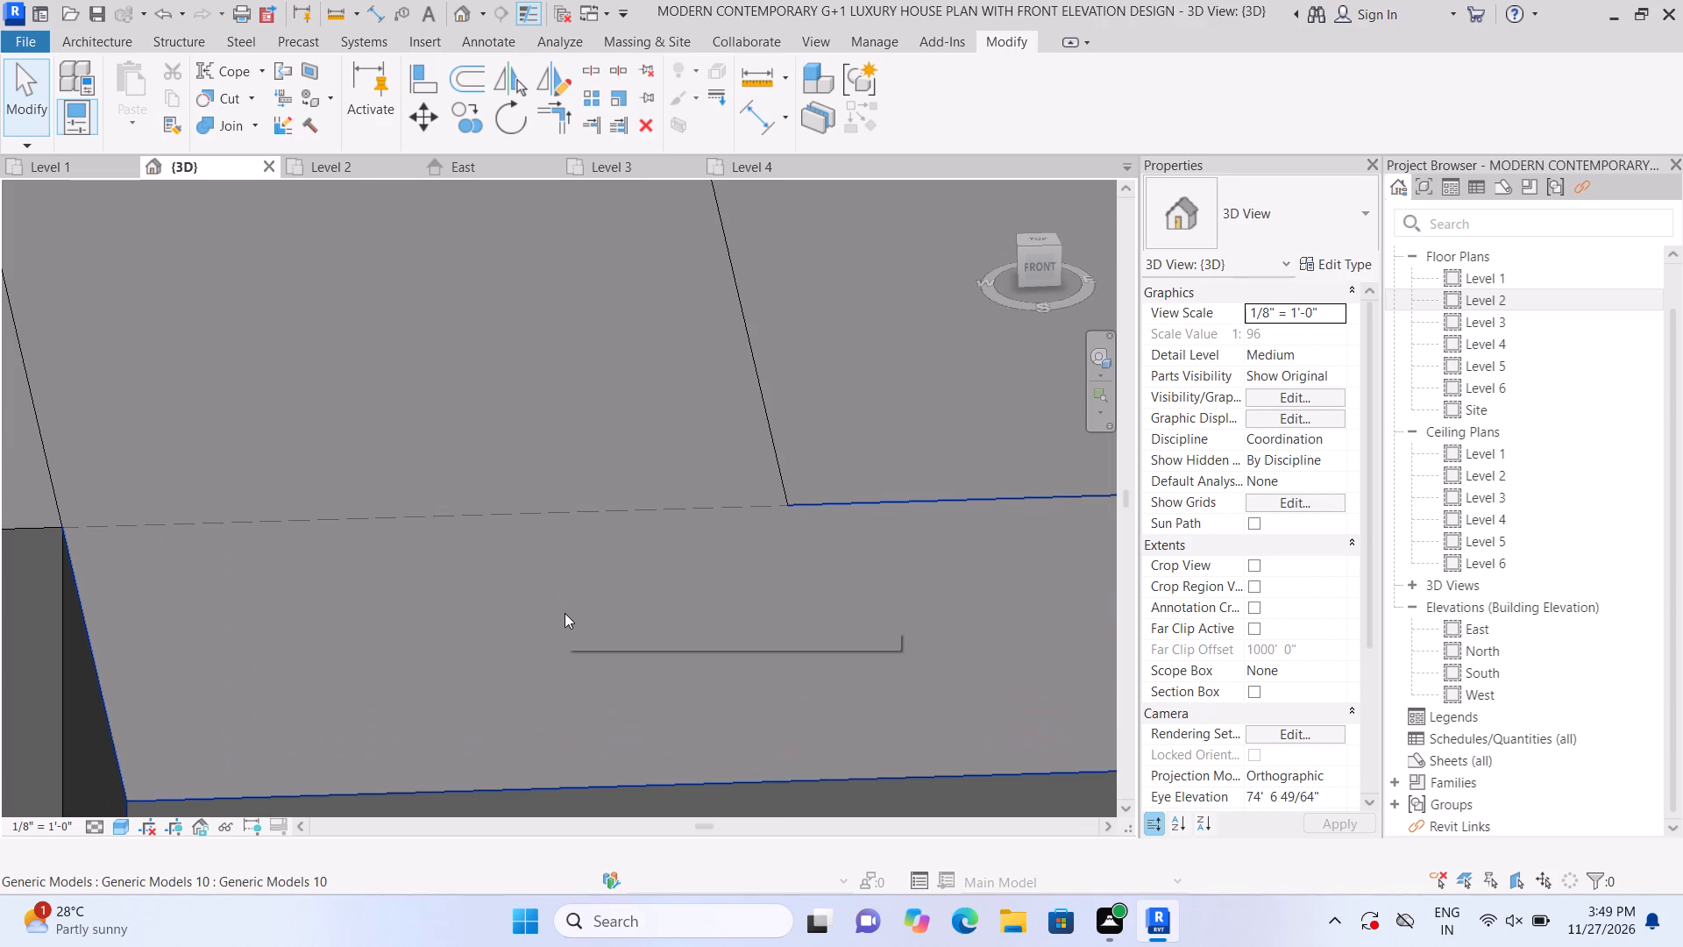
scroll(575, 604, "down", 3)
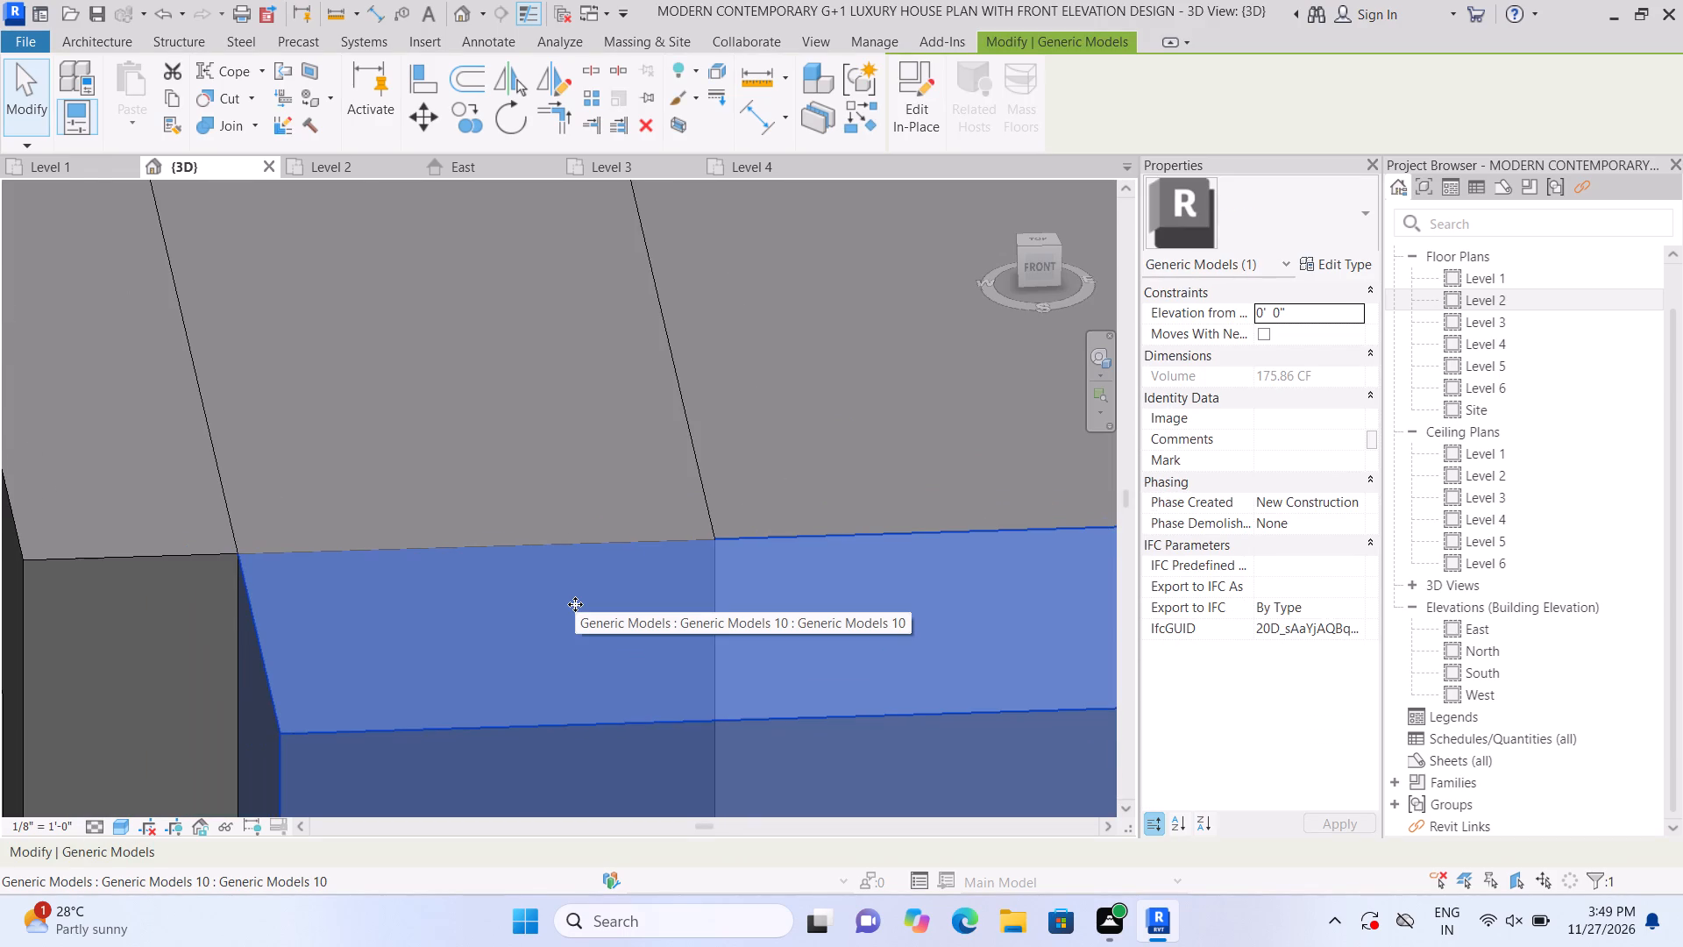
key("Escape")
scroll(607, 585, "up", 3)
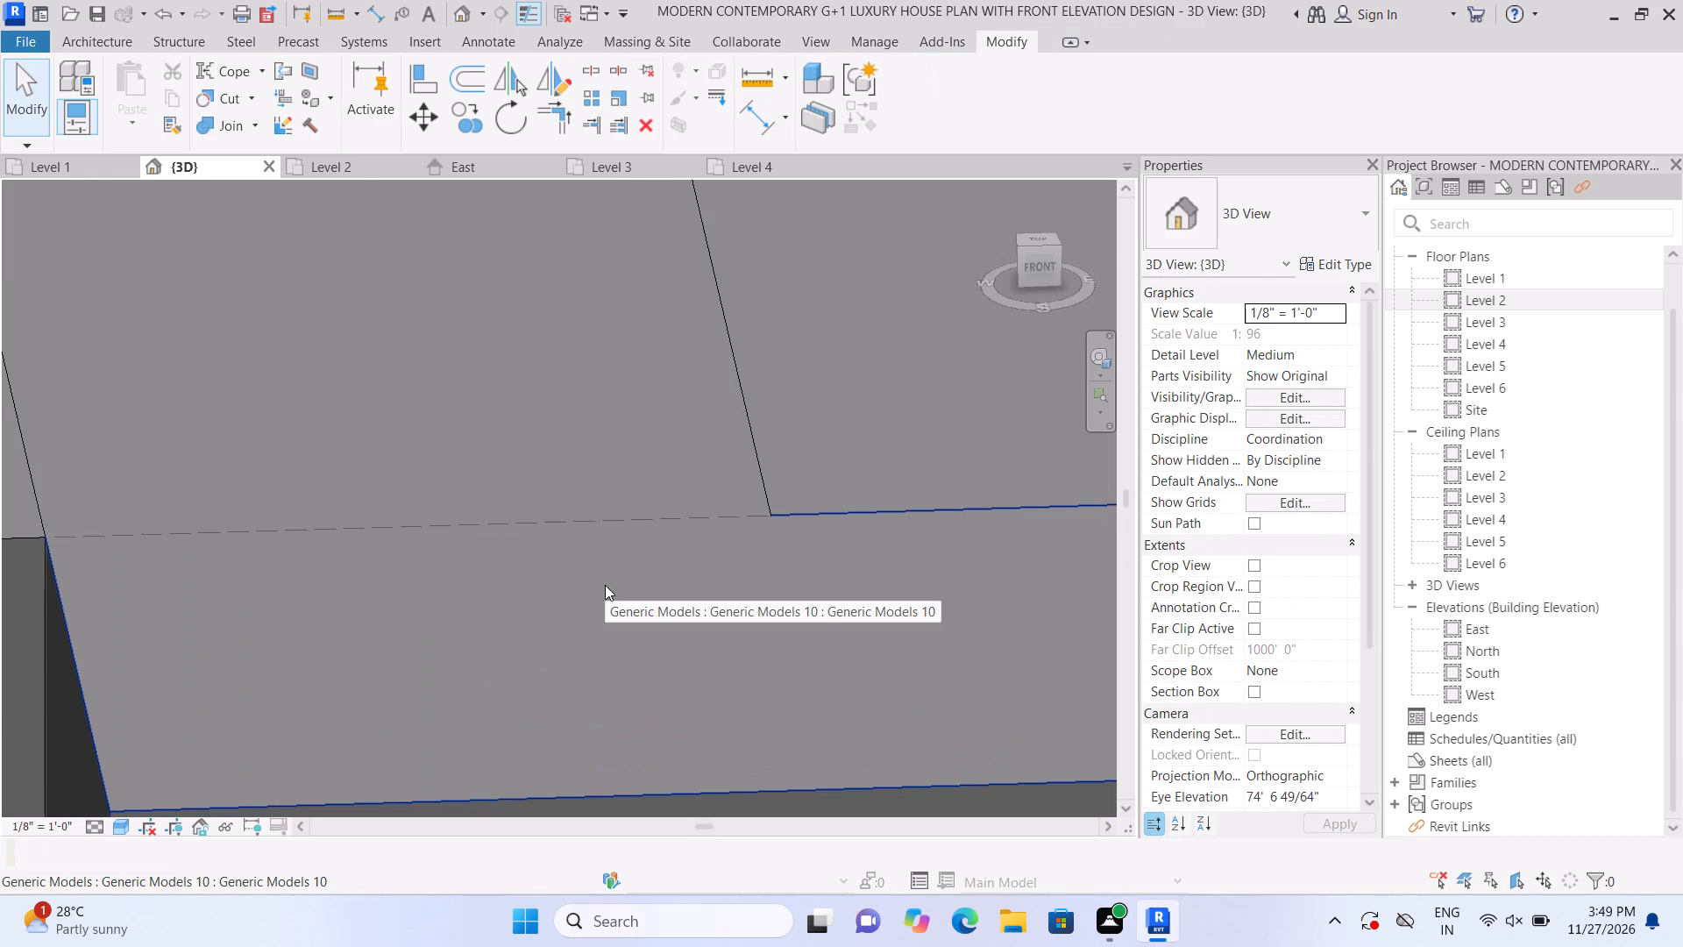
left_click(636, 451)
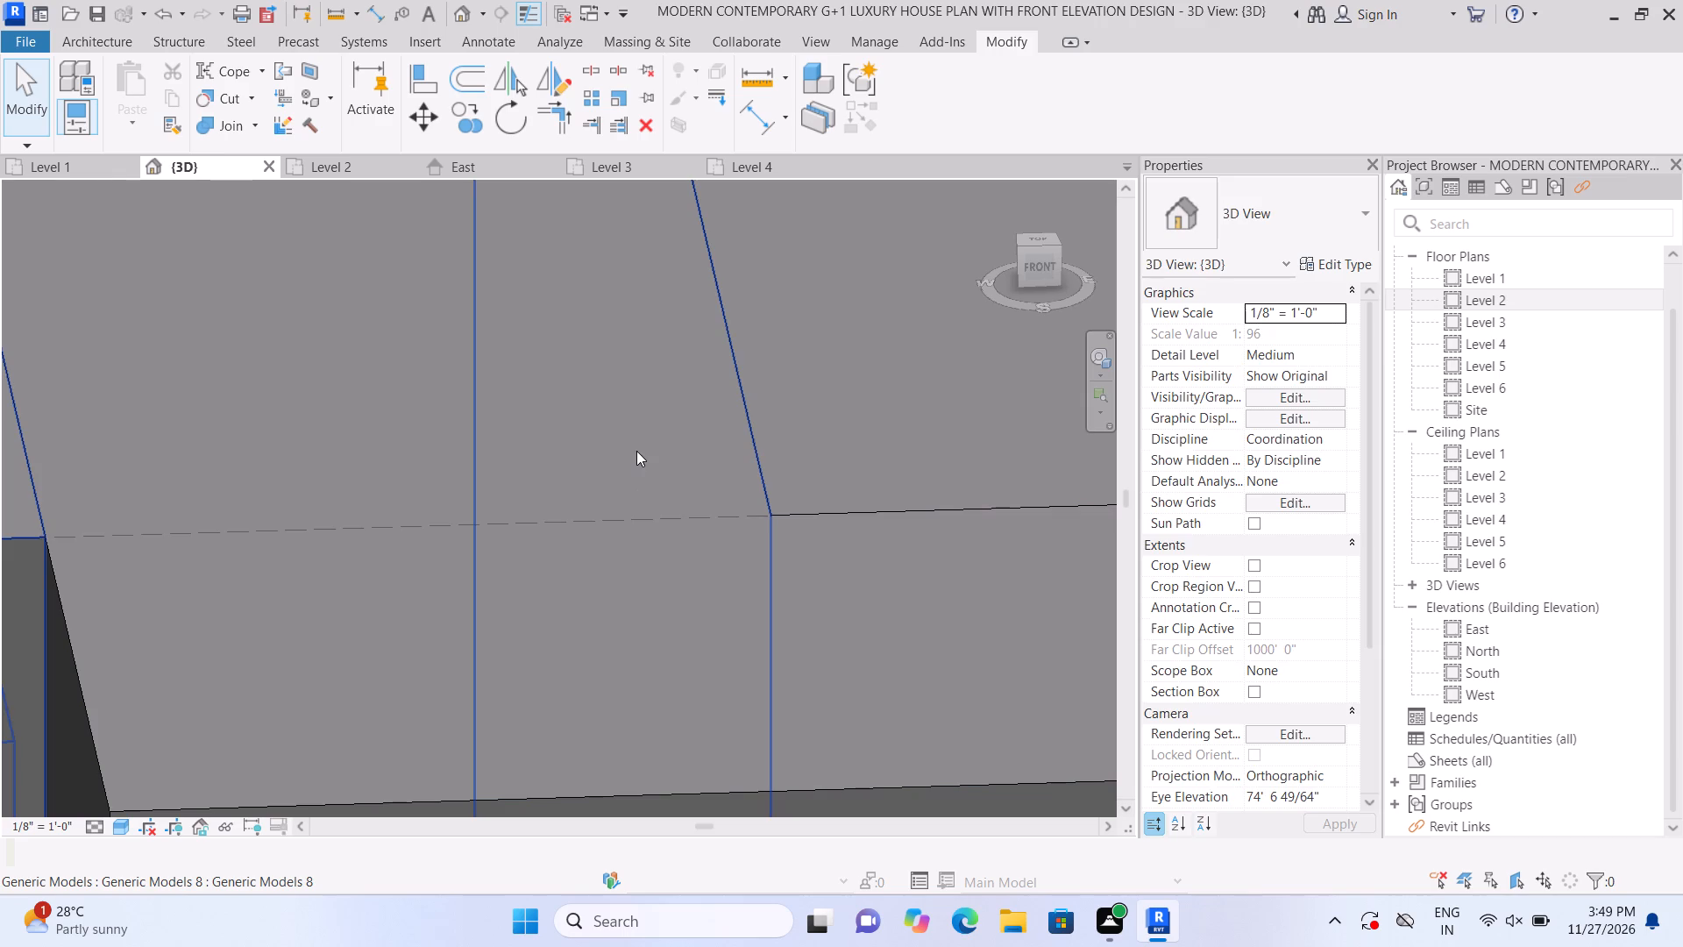
Edit the front boundary wall in place, join its extrusion with the side boundary wall block, and finish the model.
double_click(636, 586)
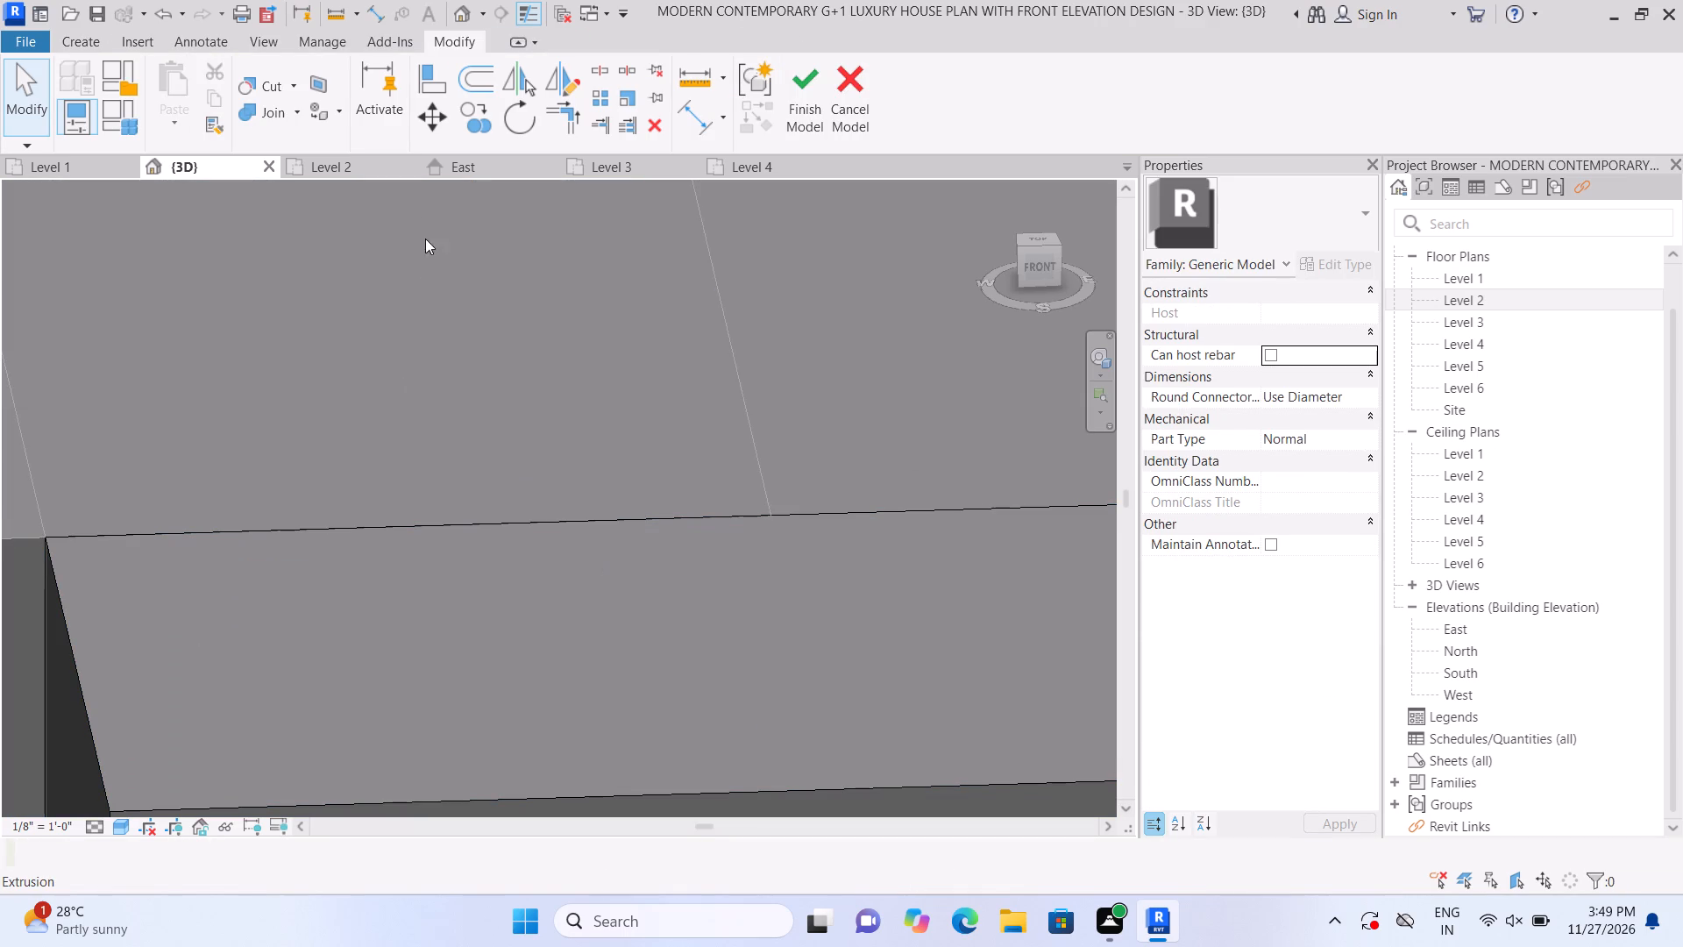
left_click(298, 115)
left_click(302, 145)
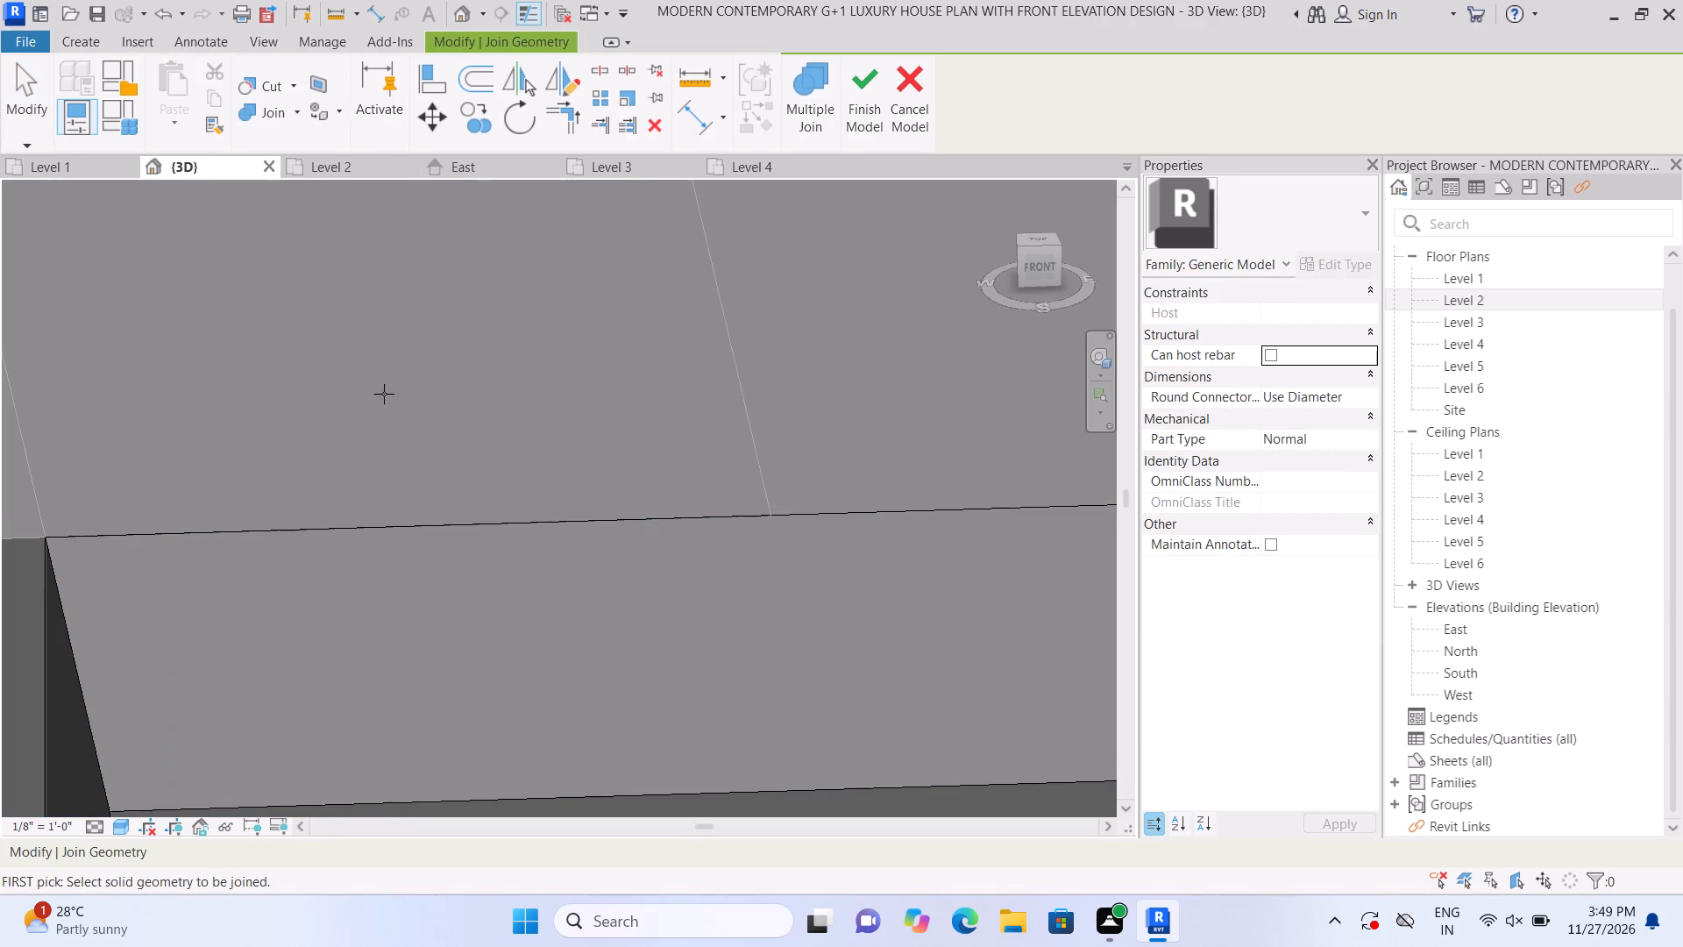
left_click(451, 722)
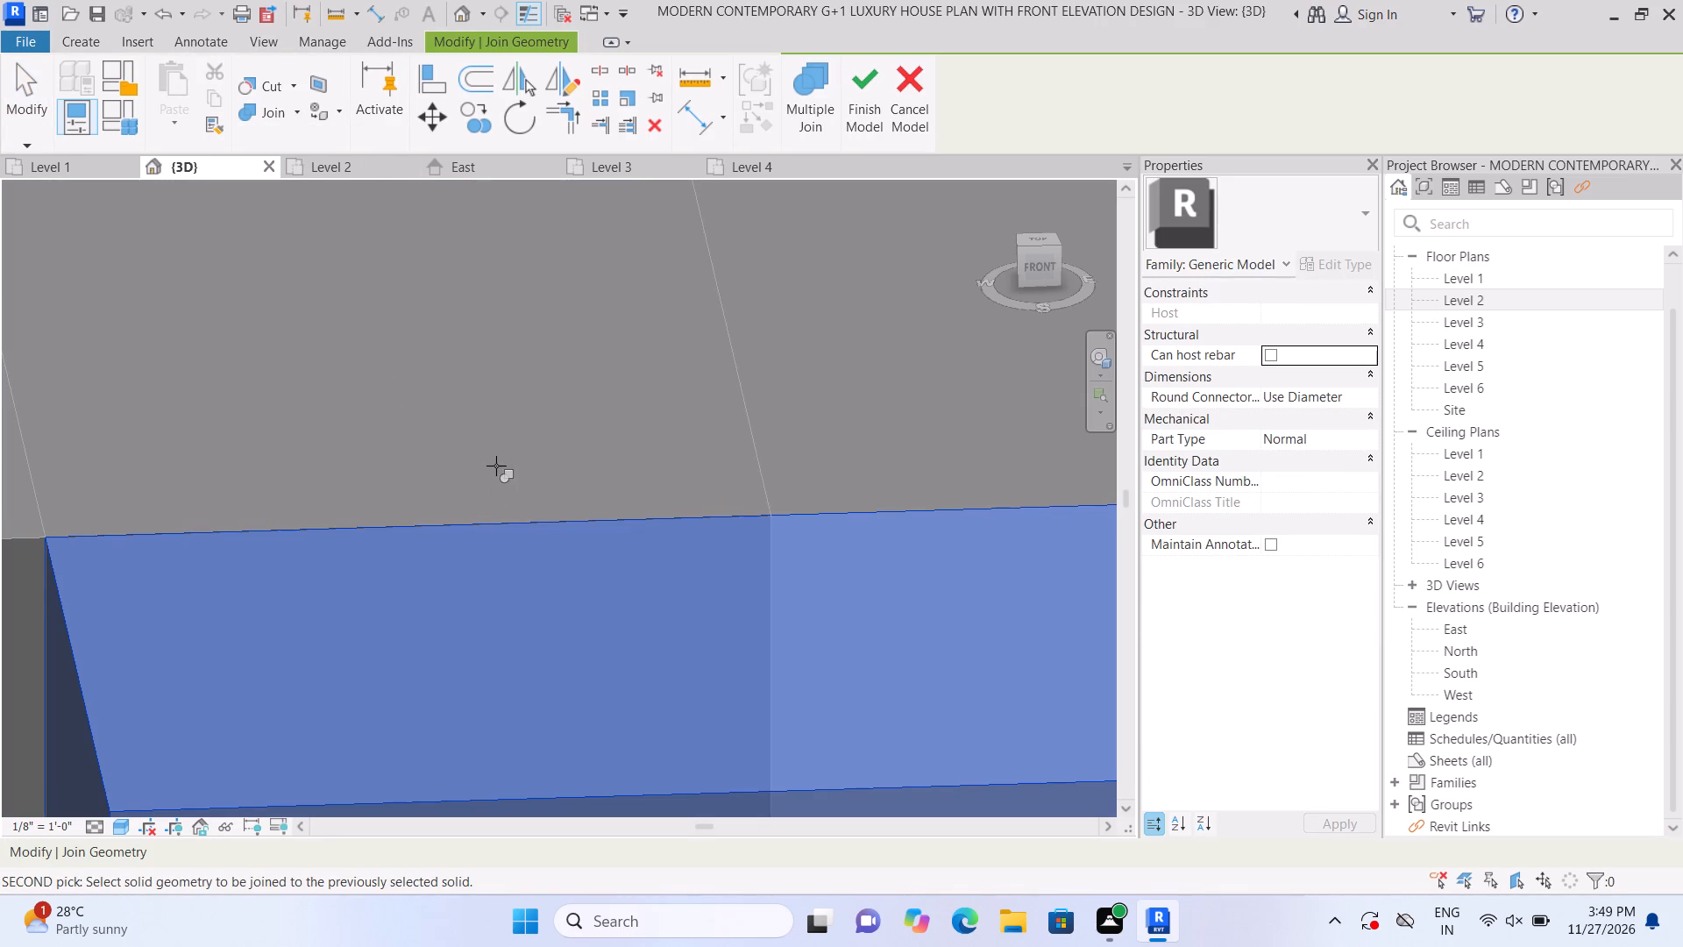
left_click(674, 459)
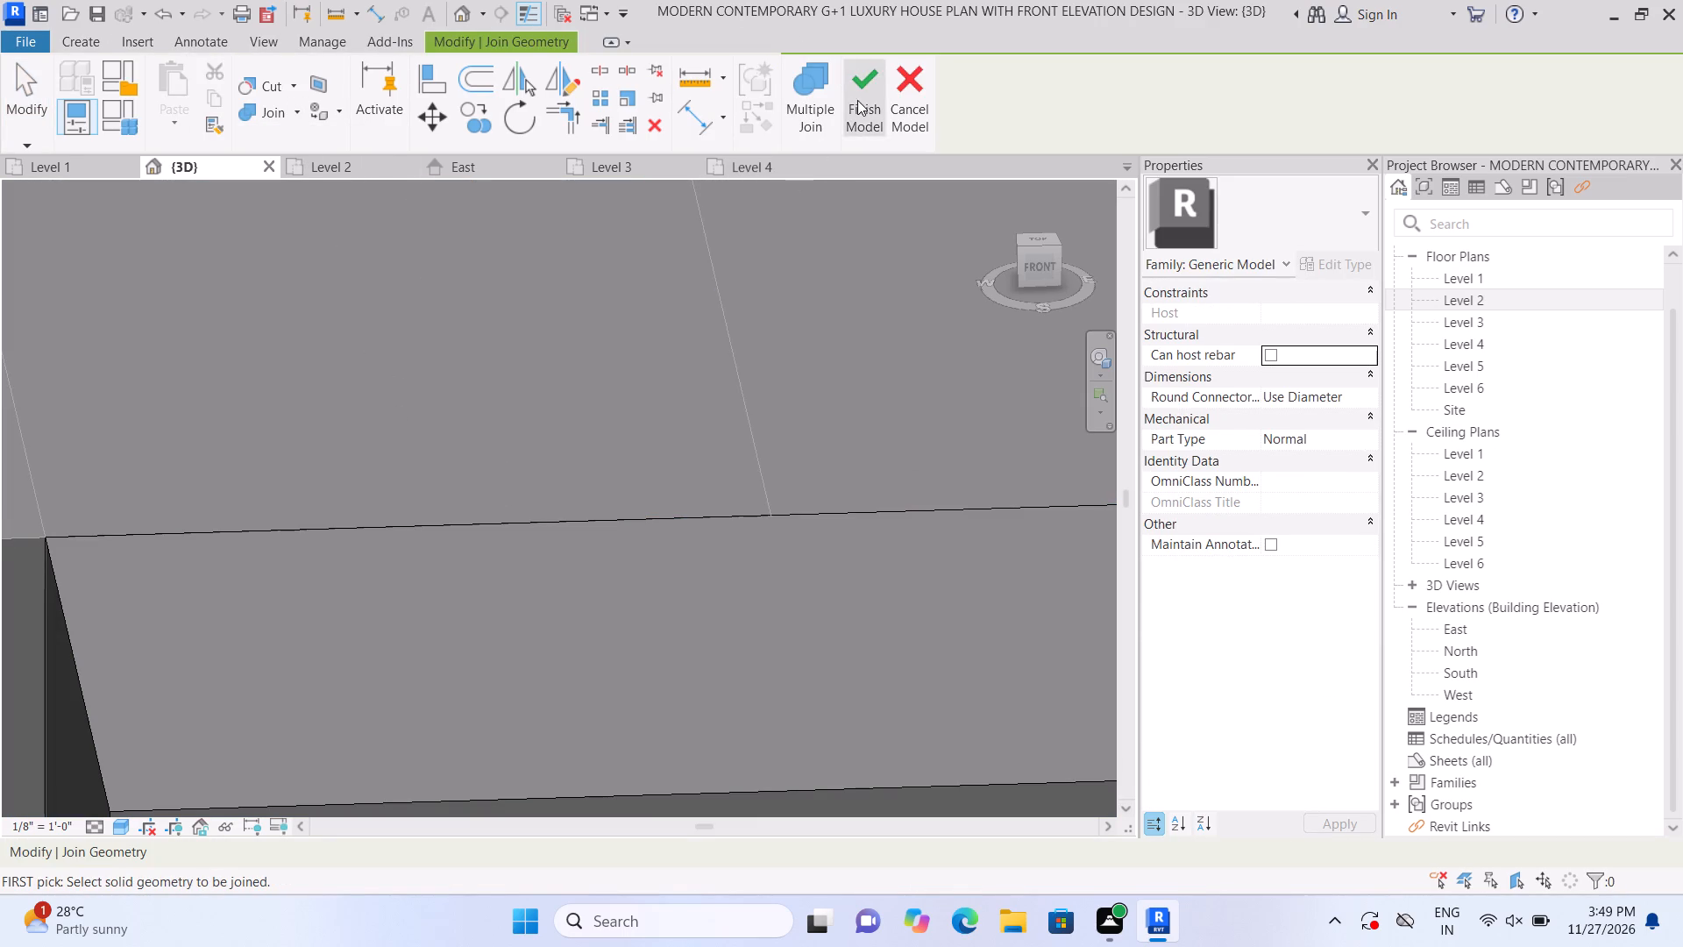
left_click(860, 100)
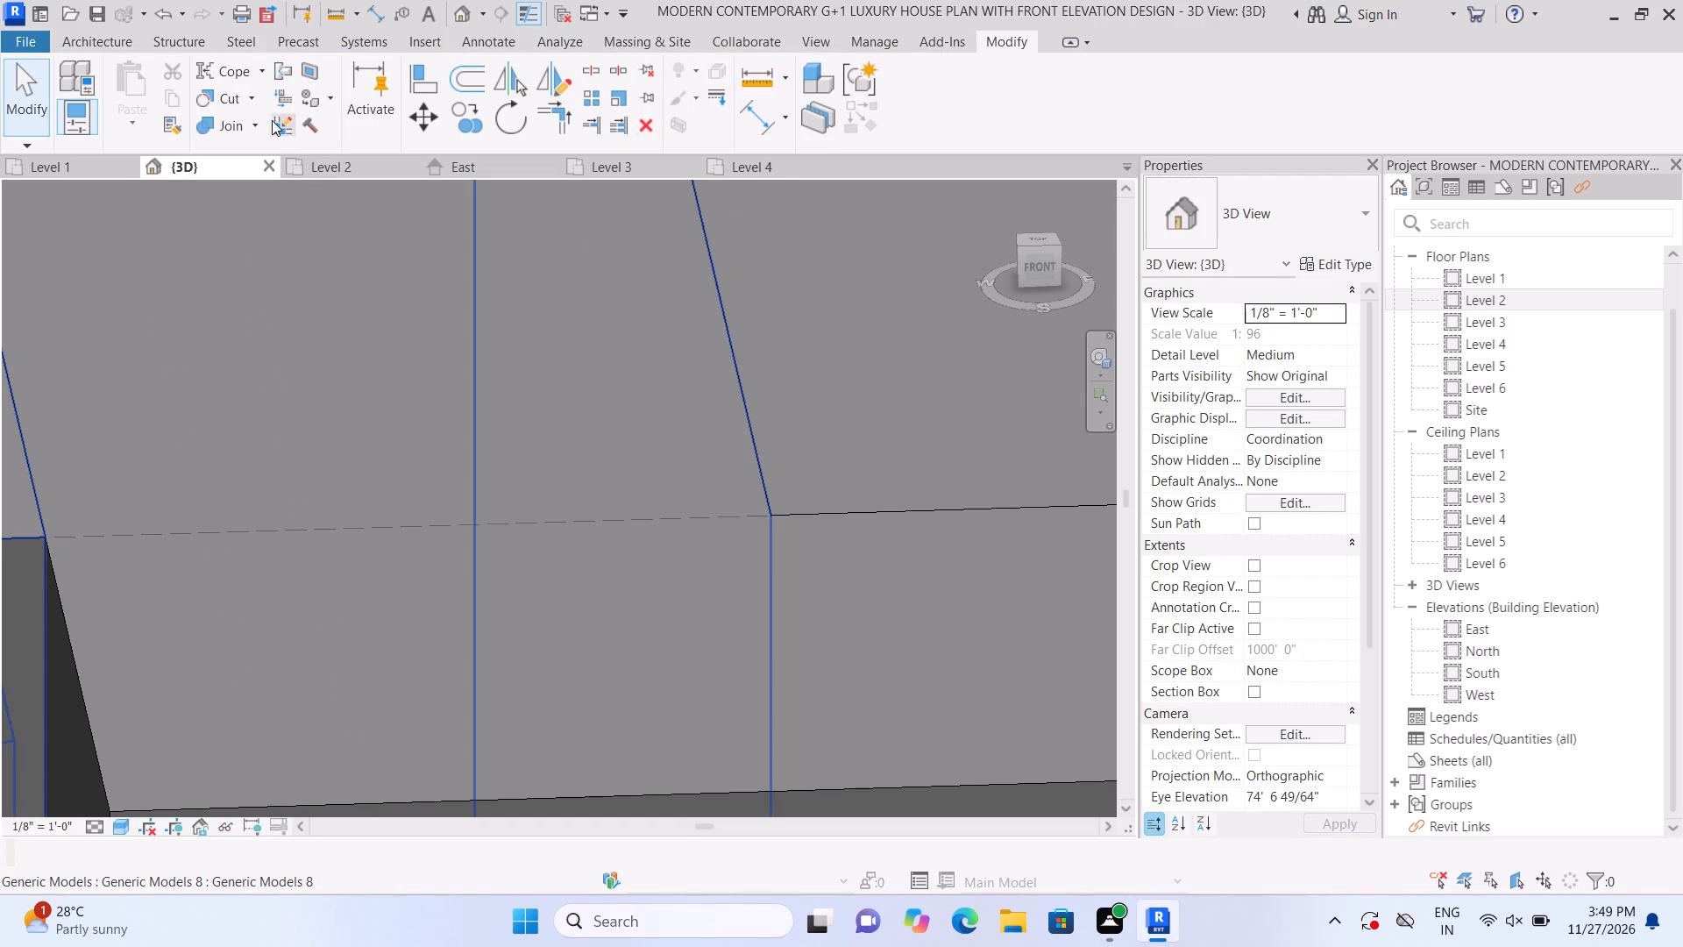
Try again to join the front boundary wall with the side boundary wall block using Join Geometry.
left_click(259, 120)
left_click(272, 177)
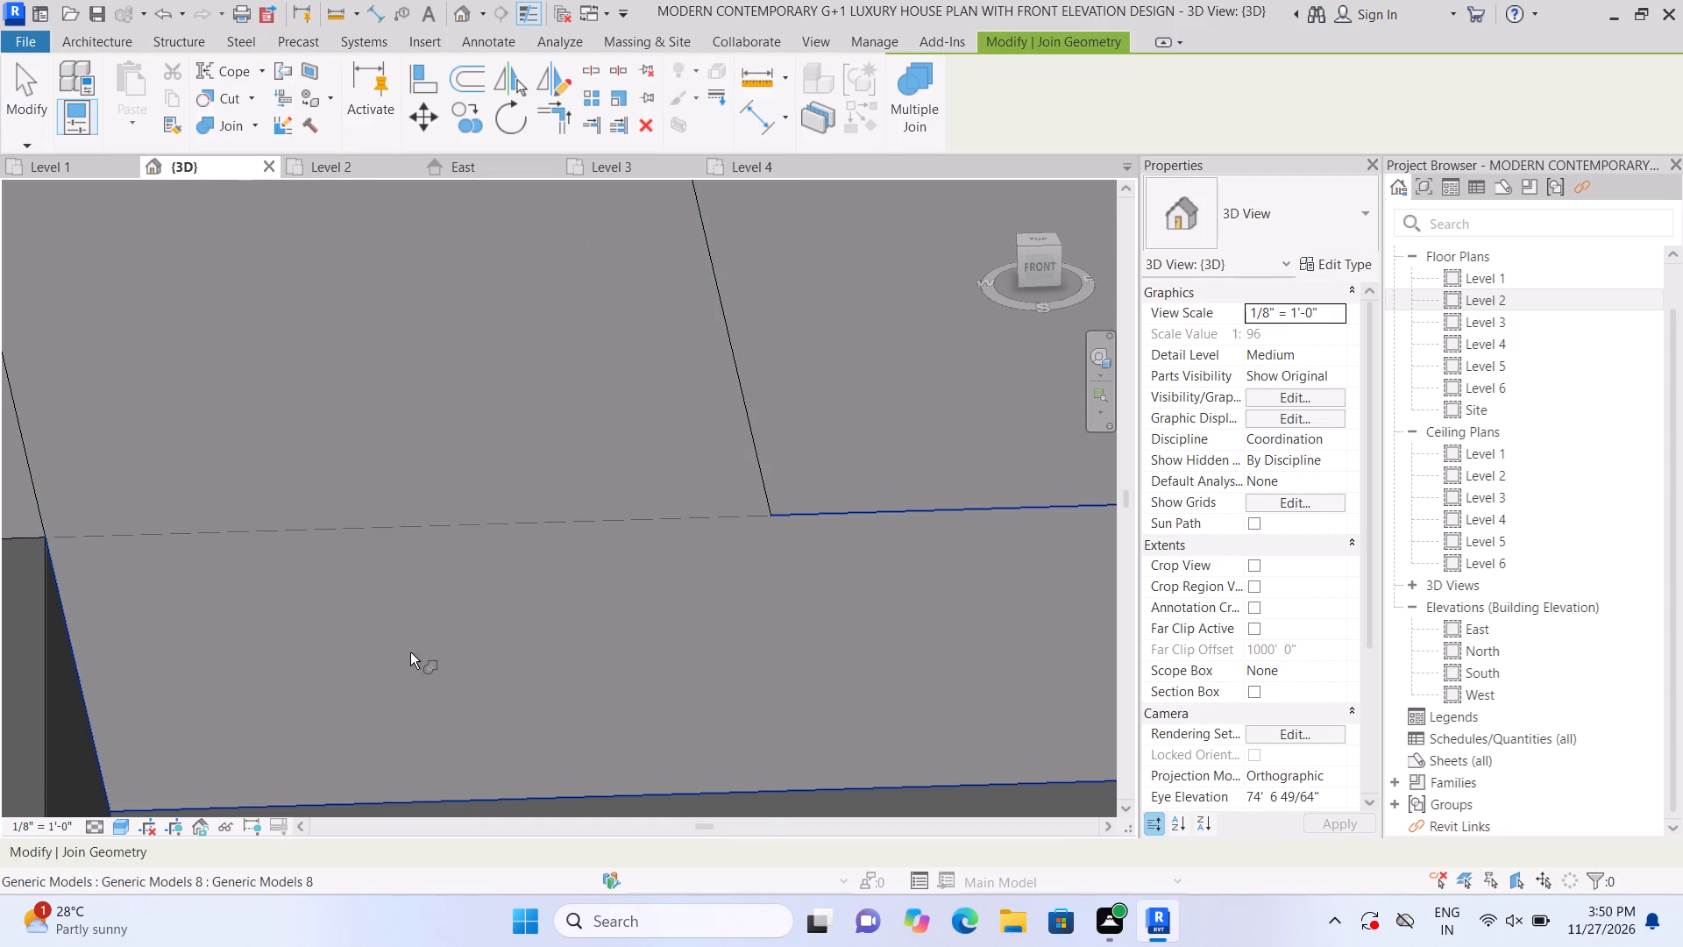
left_click(410, 647)
left_click(438, 472)
left_click(446, 462)
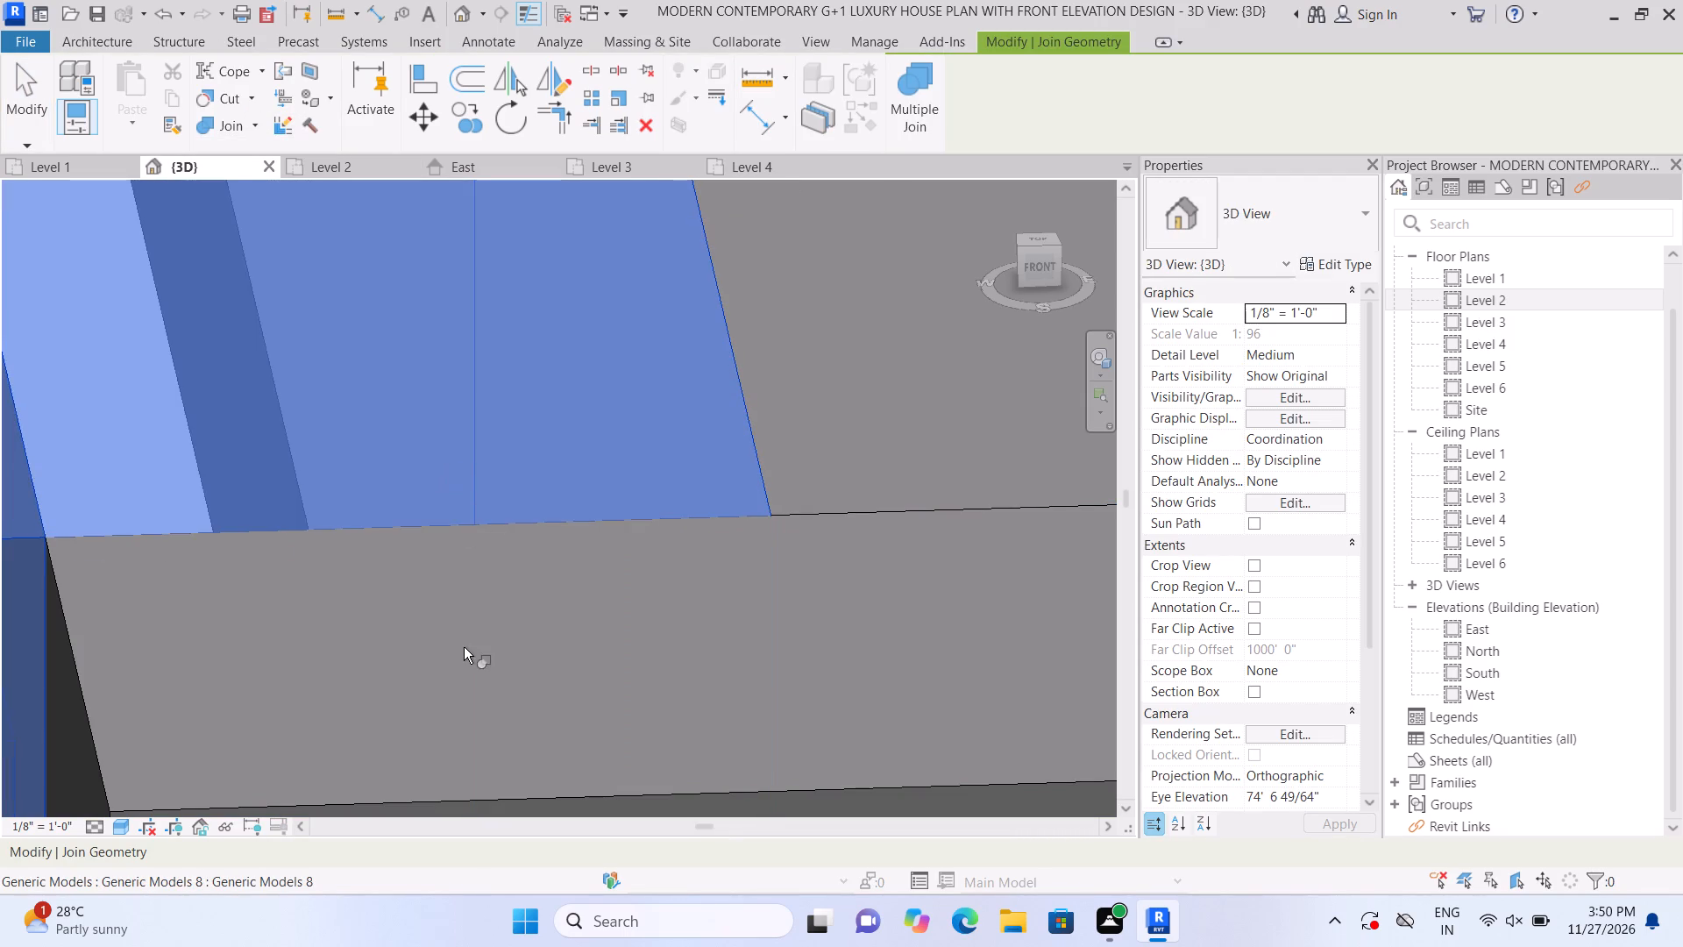
double_click(464, 641)
left_click(473, 496)
key("Escape")
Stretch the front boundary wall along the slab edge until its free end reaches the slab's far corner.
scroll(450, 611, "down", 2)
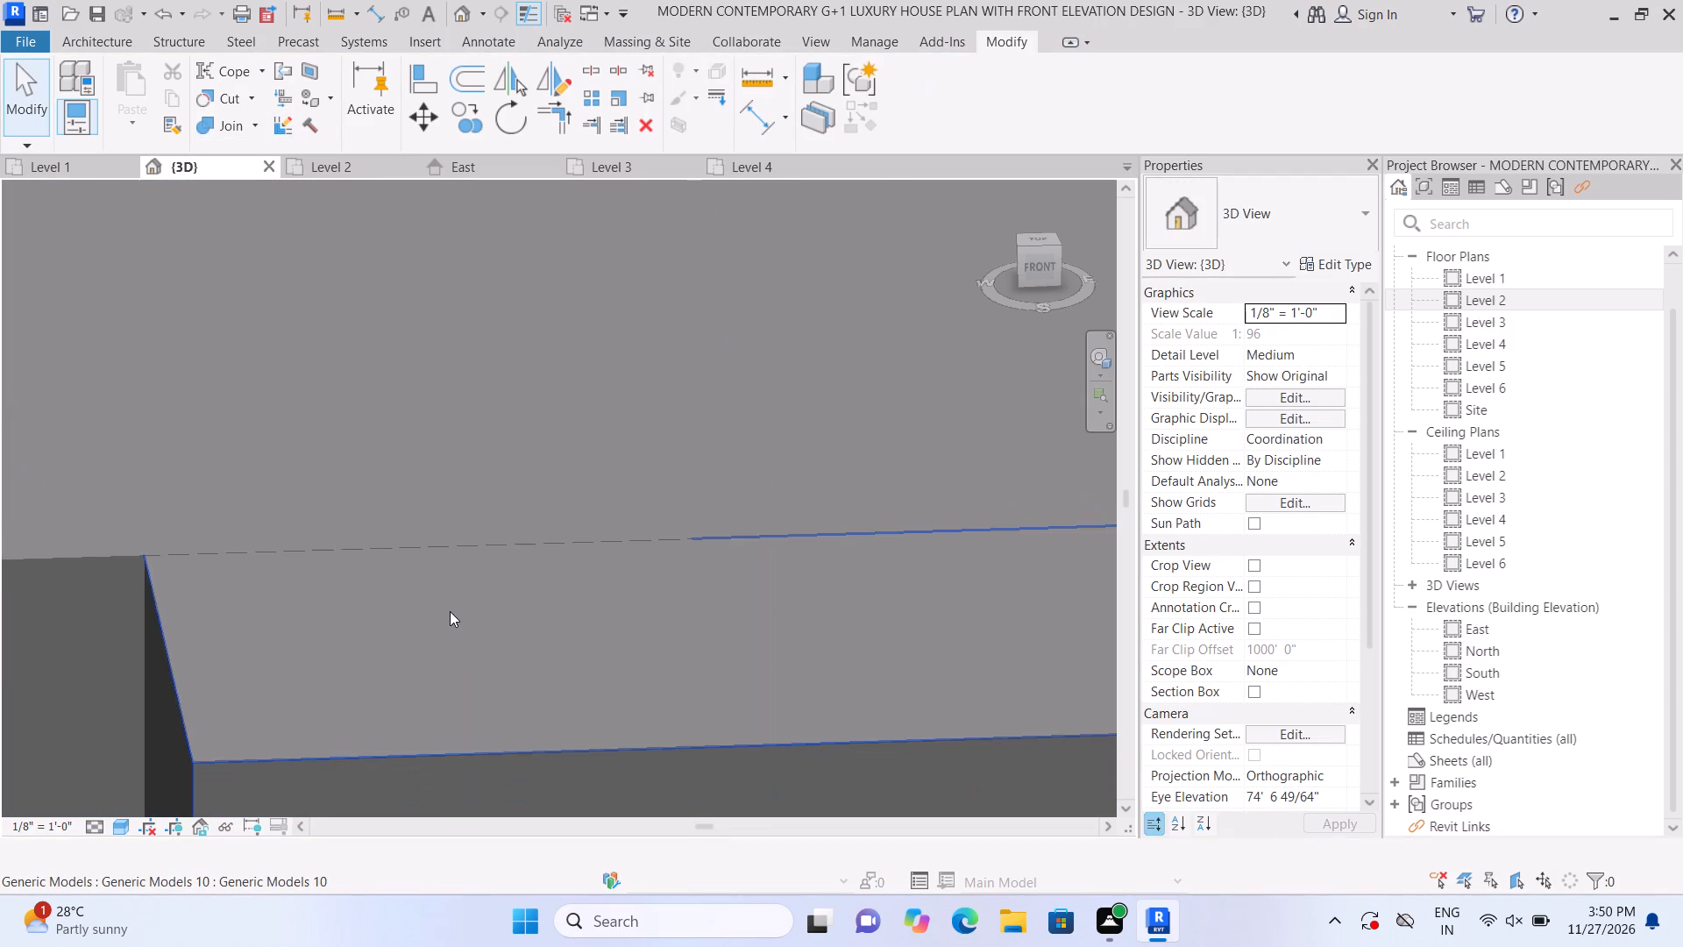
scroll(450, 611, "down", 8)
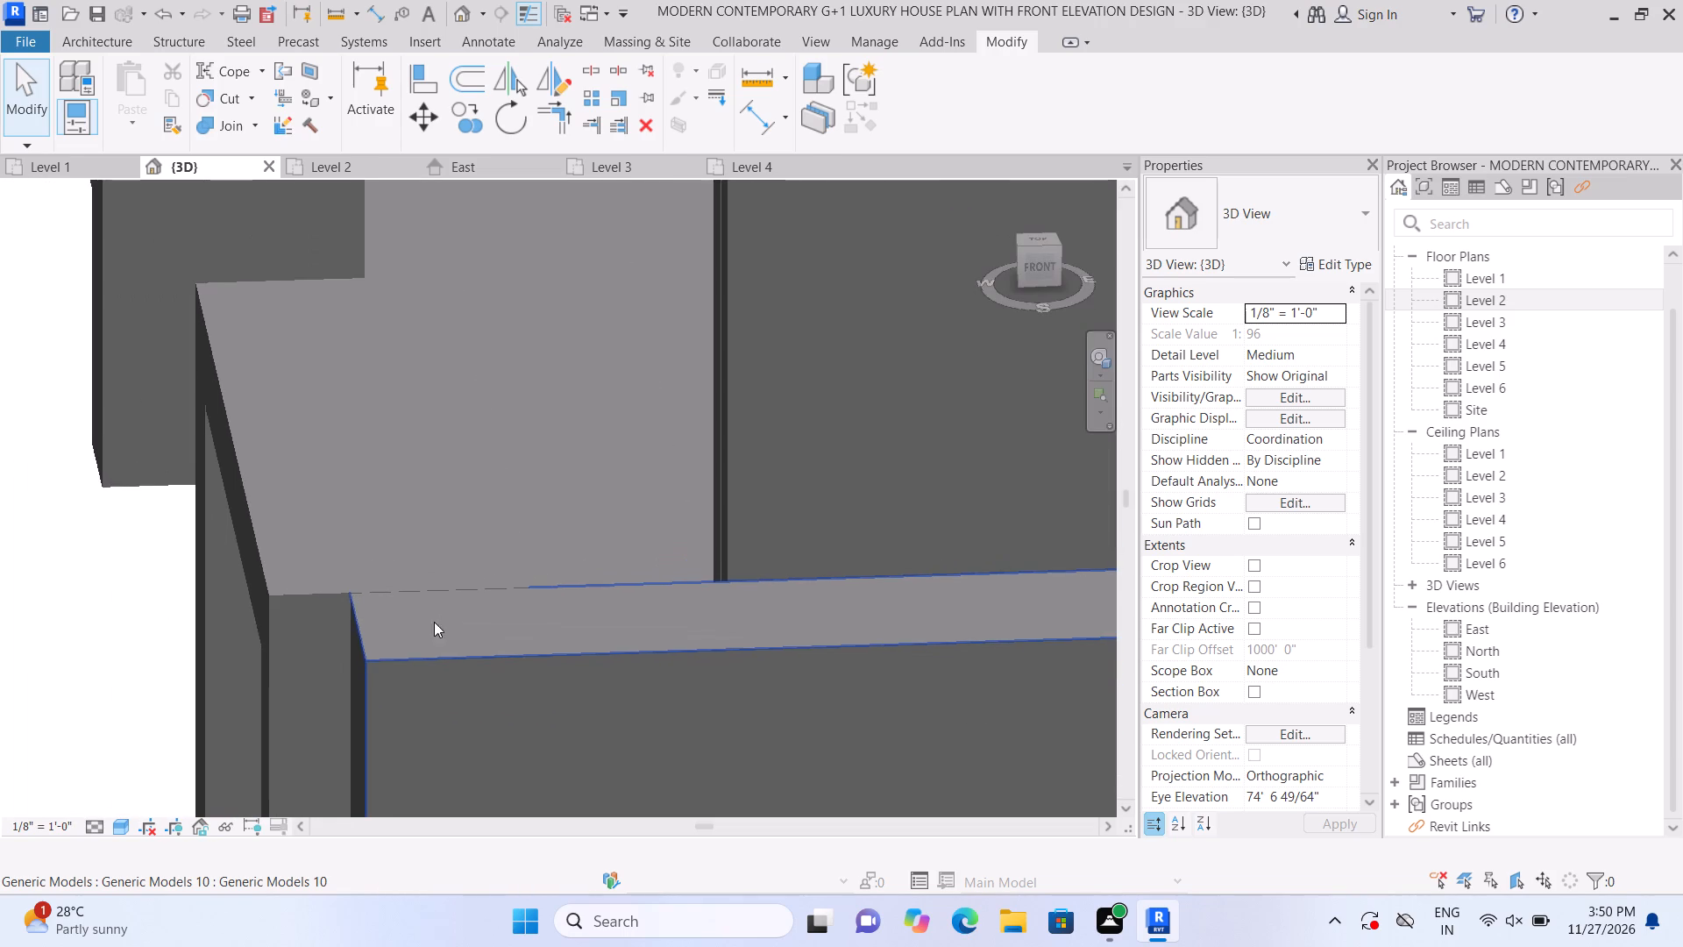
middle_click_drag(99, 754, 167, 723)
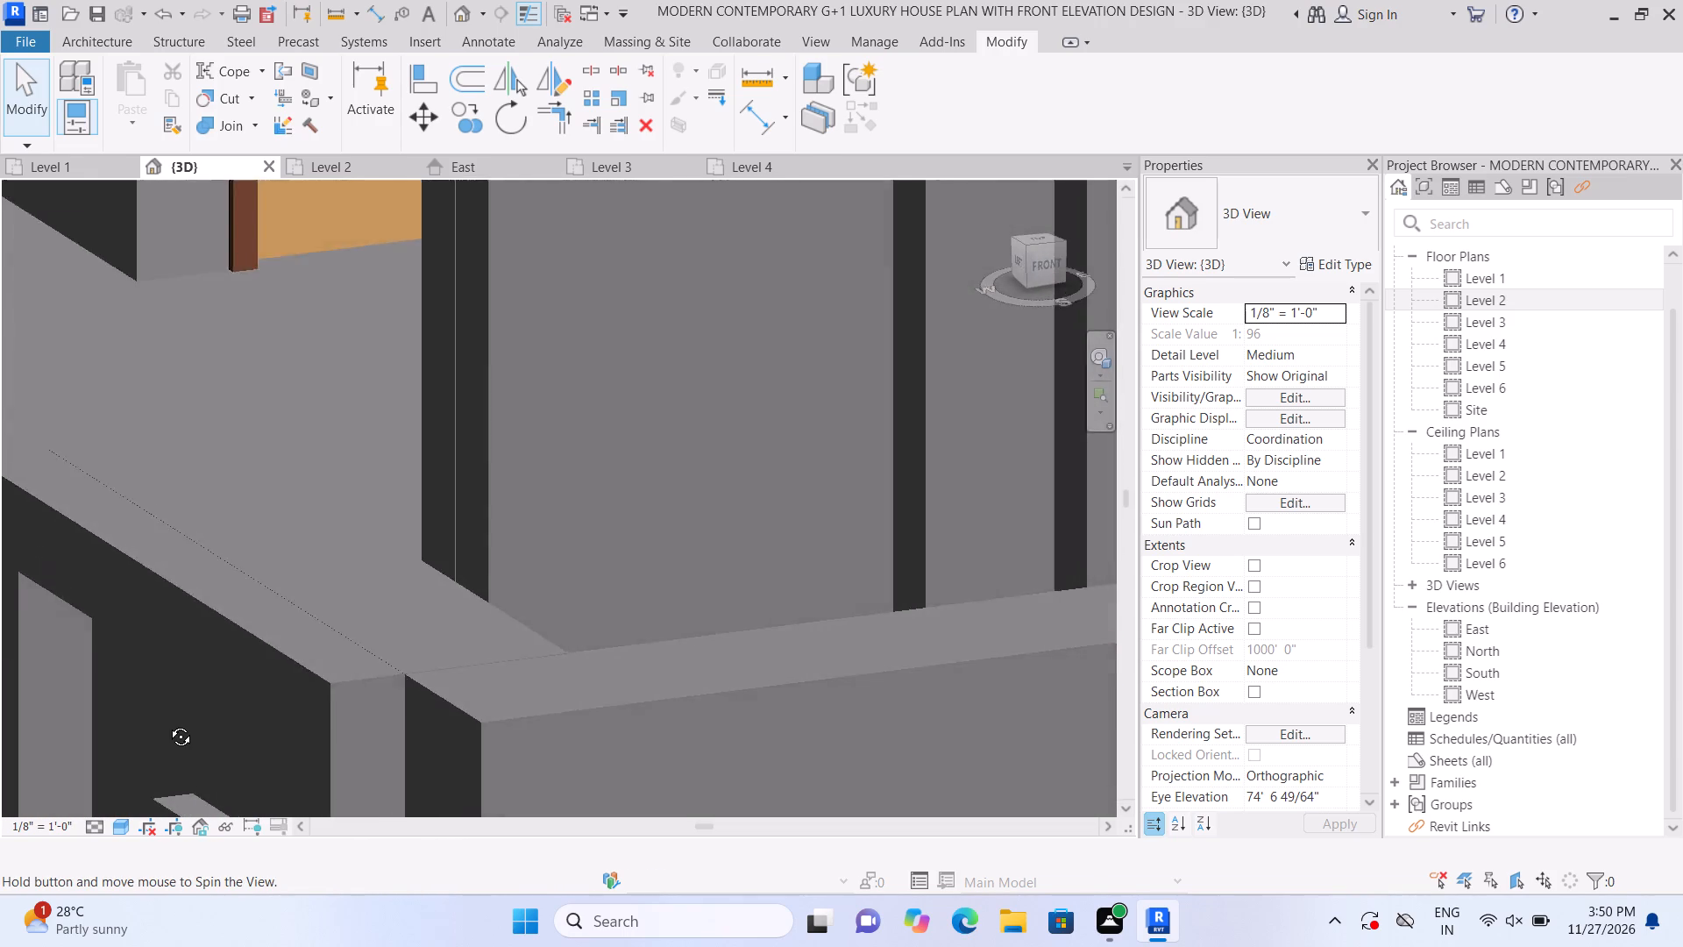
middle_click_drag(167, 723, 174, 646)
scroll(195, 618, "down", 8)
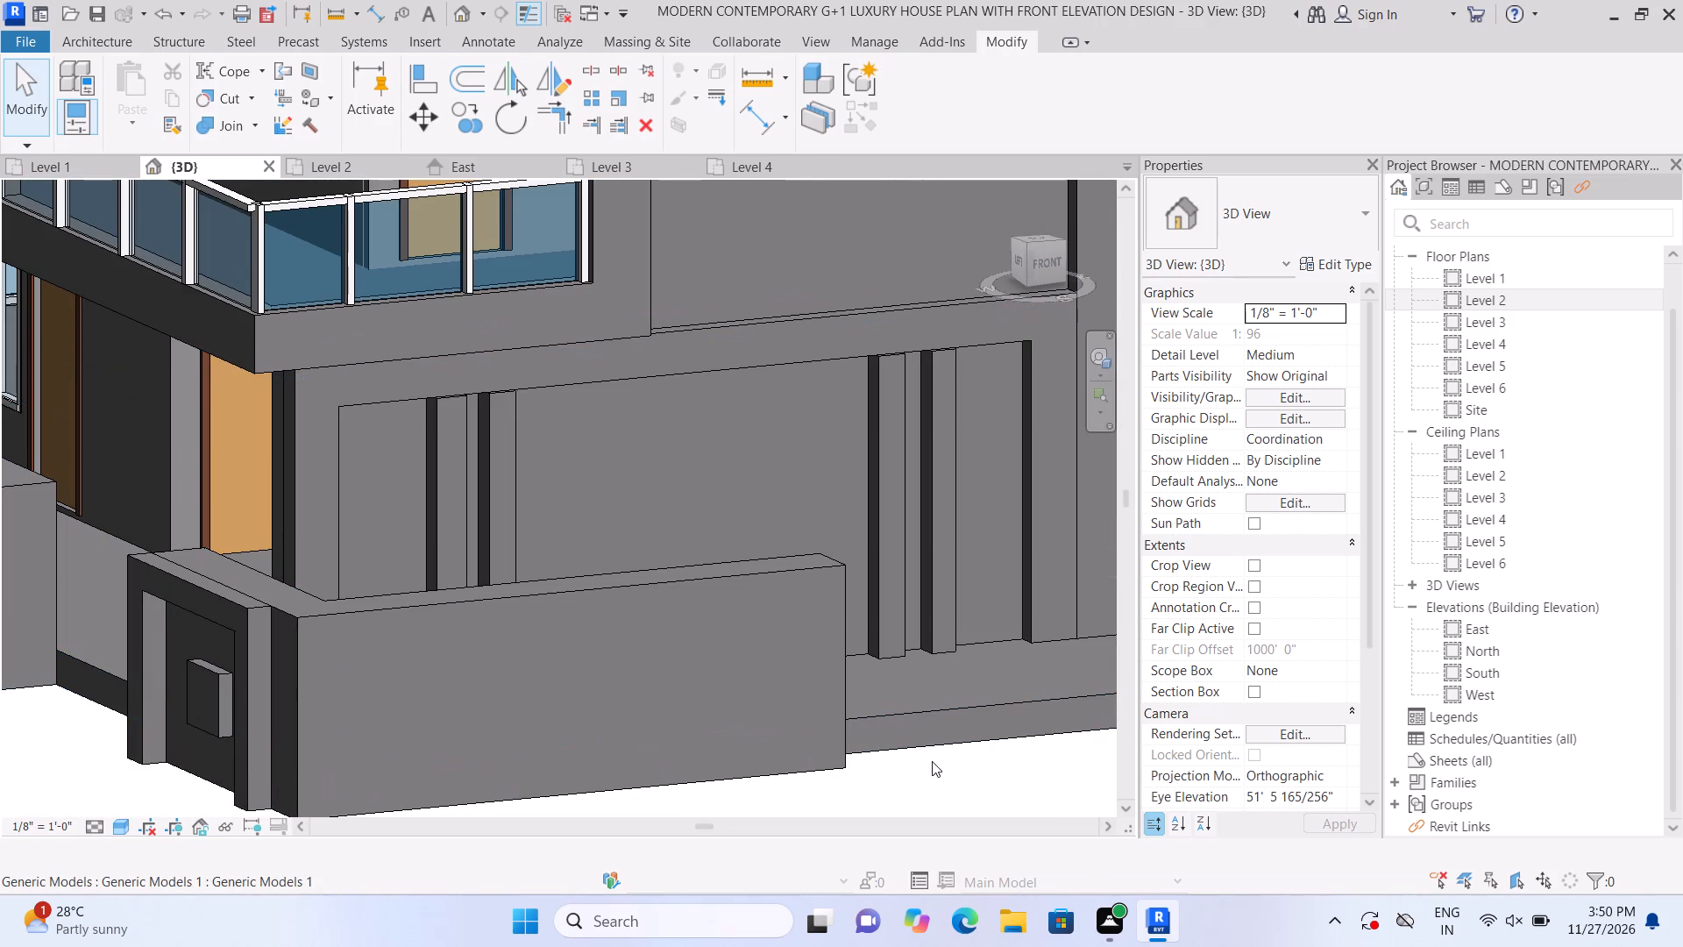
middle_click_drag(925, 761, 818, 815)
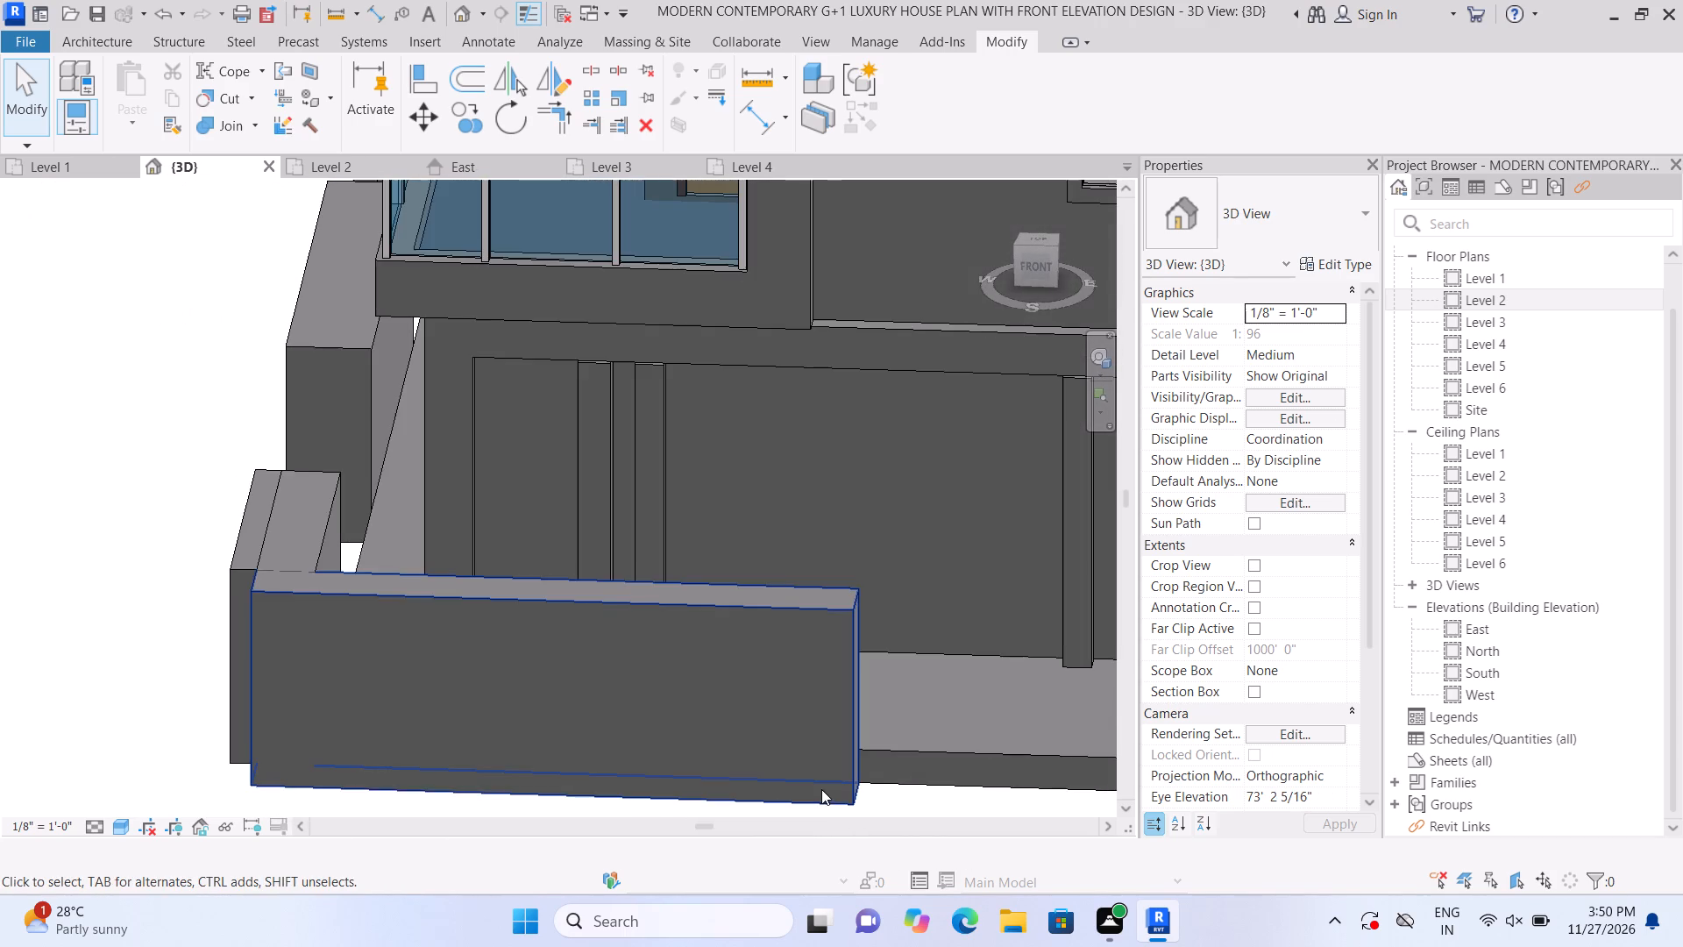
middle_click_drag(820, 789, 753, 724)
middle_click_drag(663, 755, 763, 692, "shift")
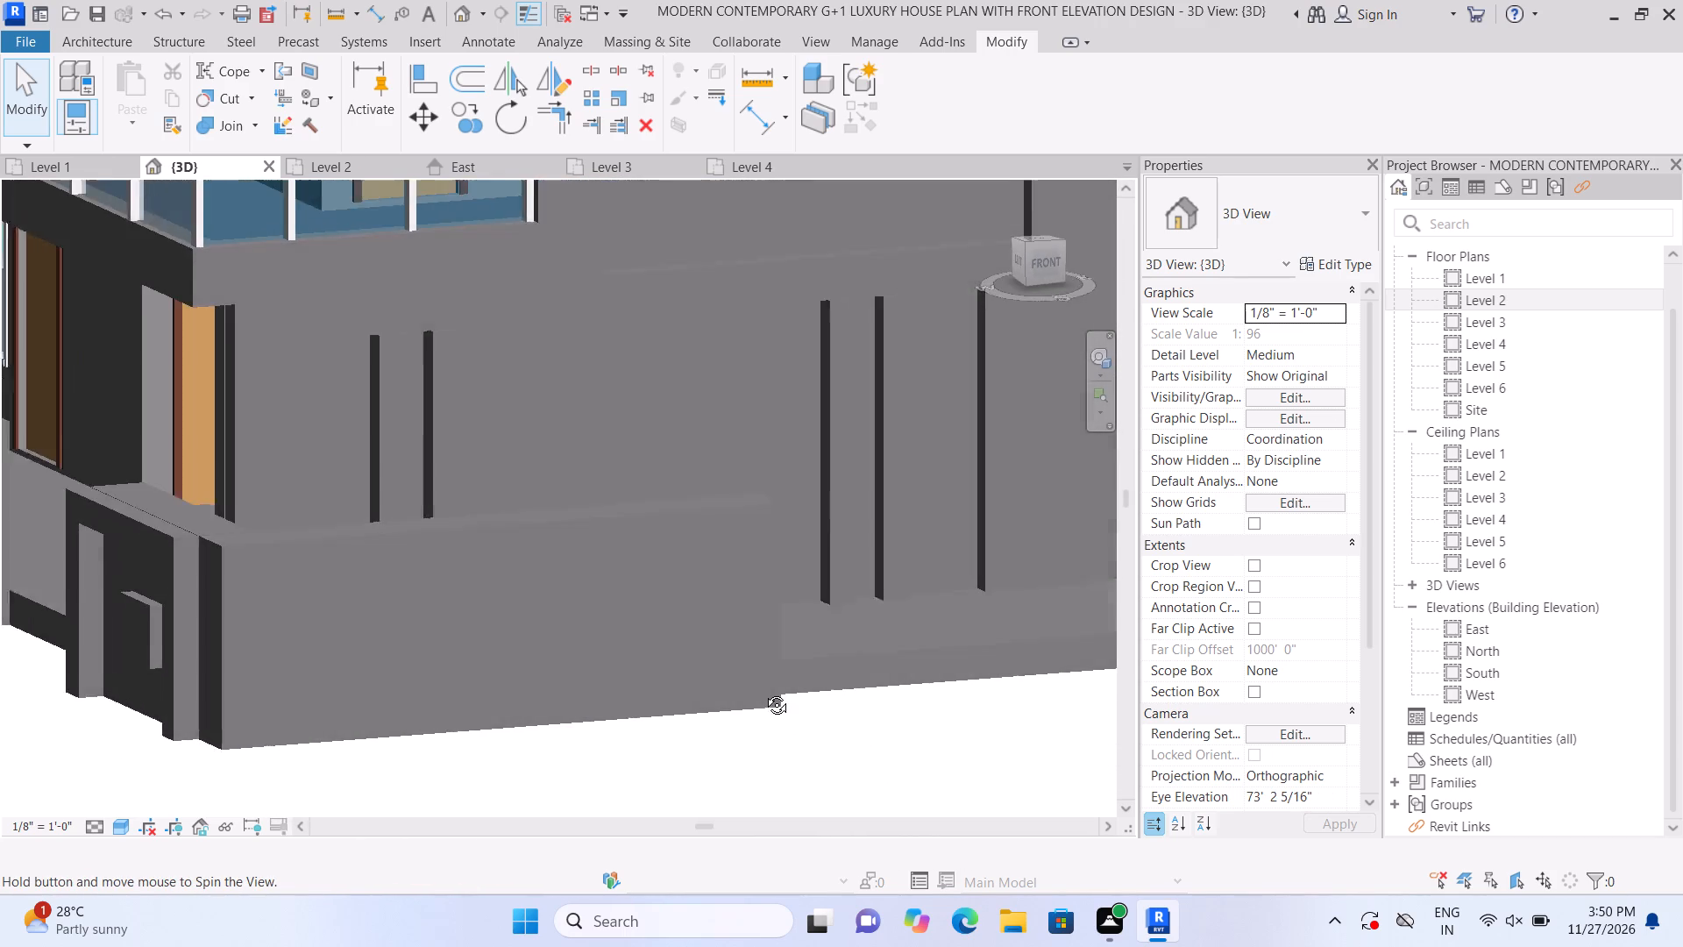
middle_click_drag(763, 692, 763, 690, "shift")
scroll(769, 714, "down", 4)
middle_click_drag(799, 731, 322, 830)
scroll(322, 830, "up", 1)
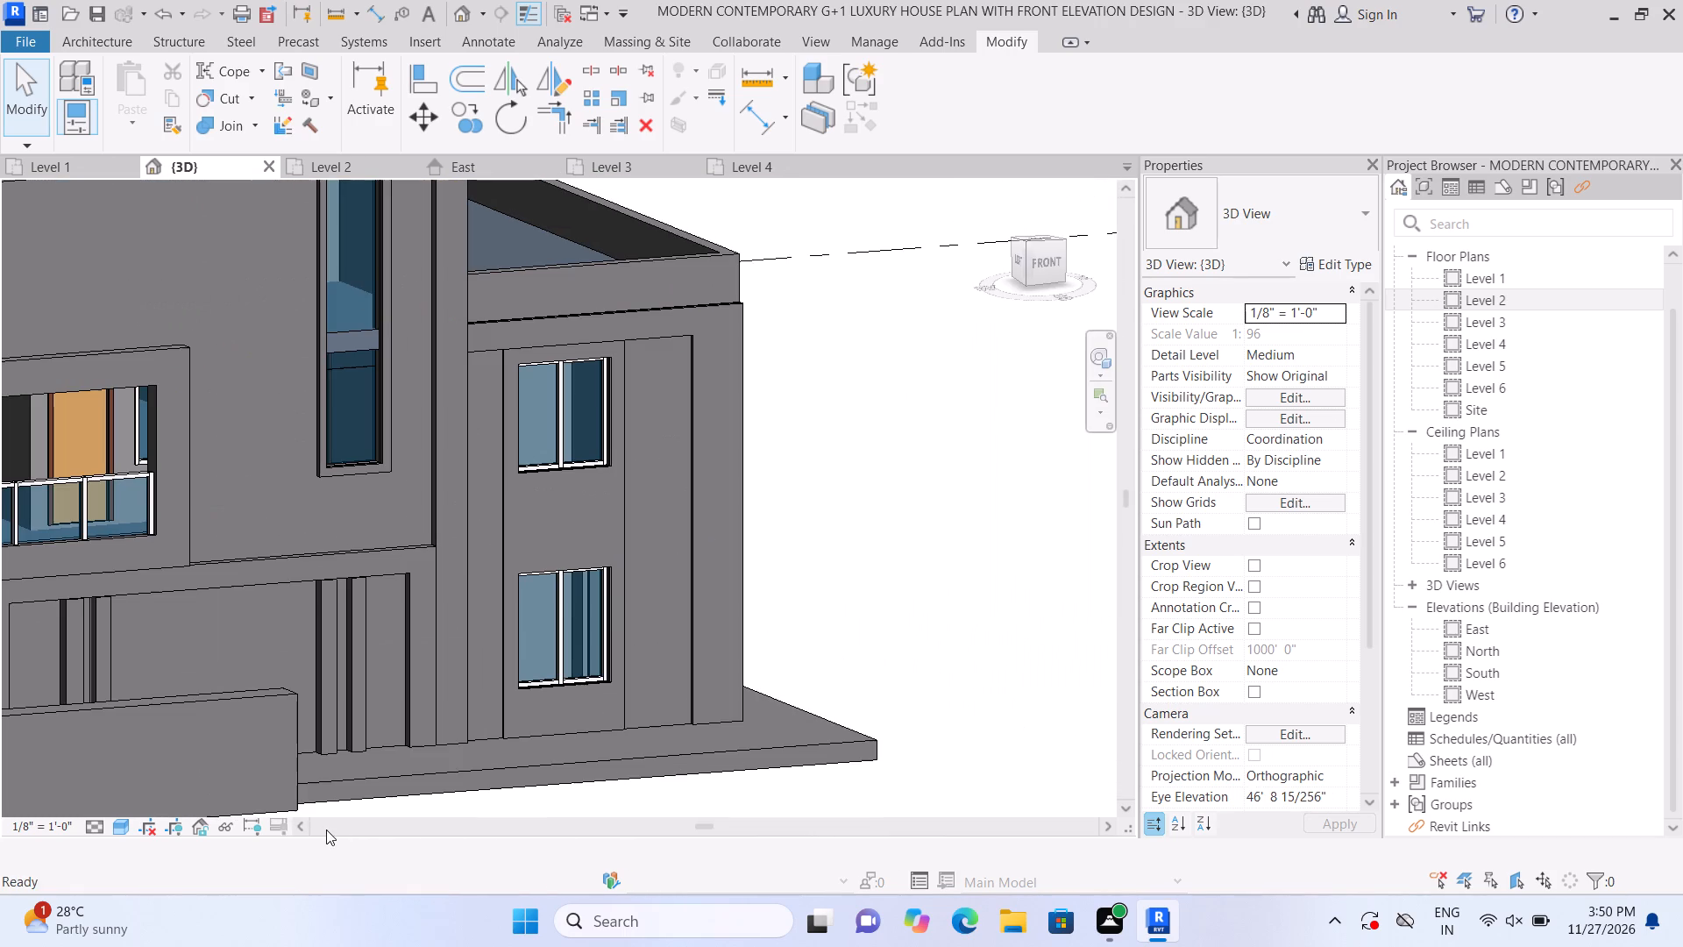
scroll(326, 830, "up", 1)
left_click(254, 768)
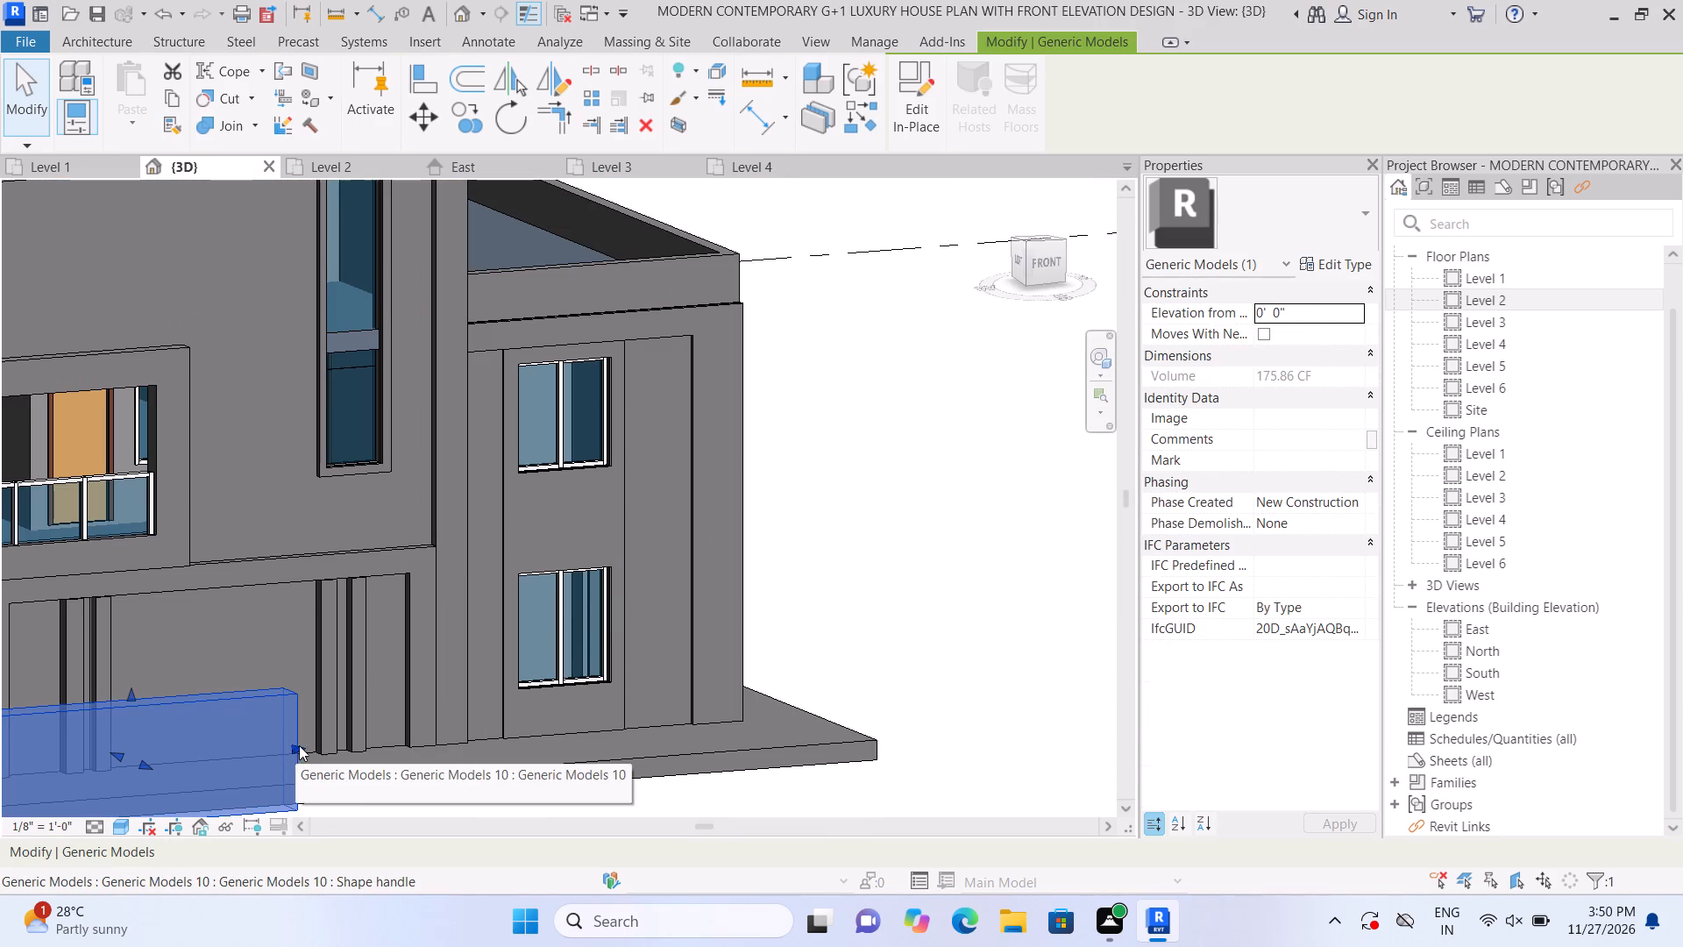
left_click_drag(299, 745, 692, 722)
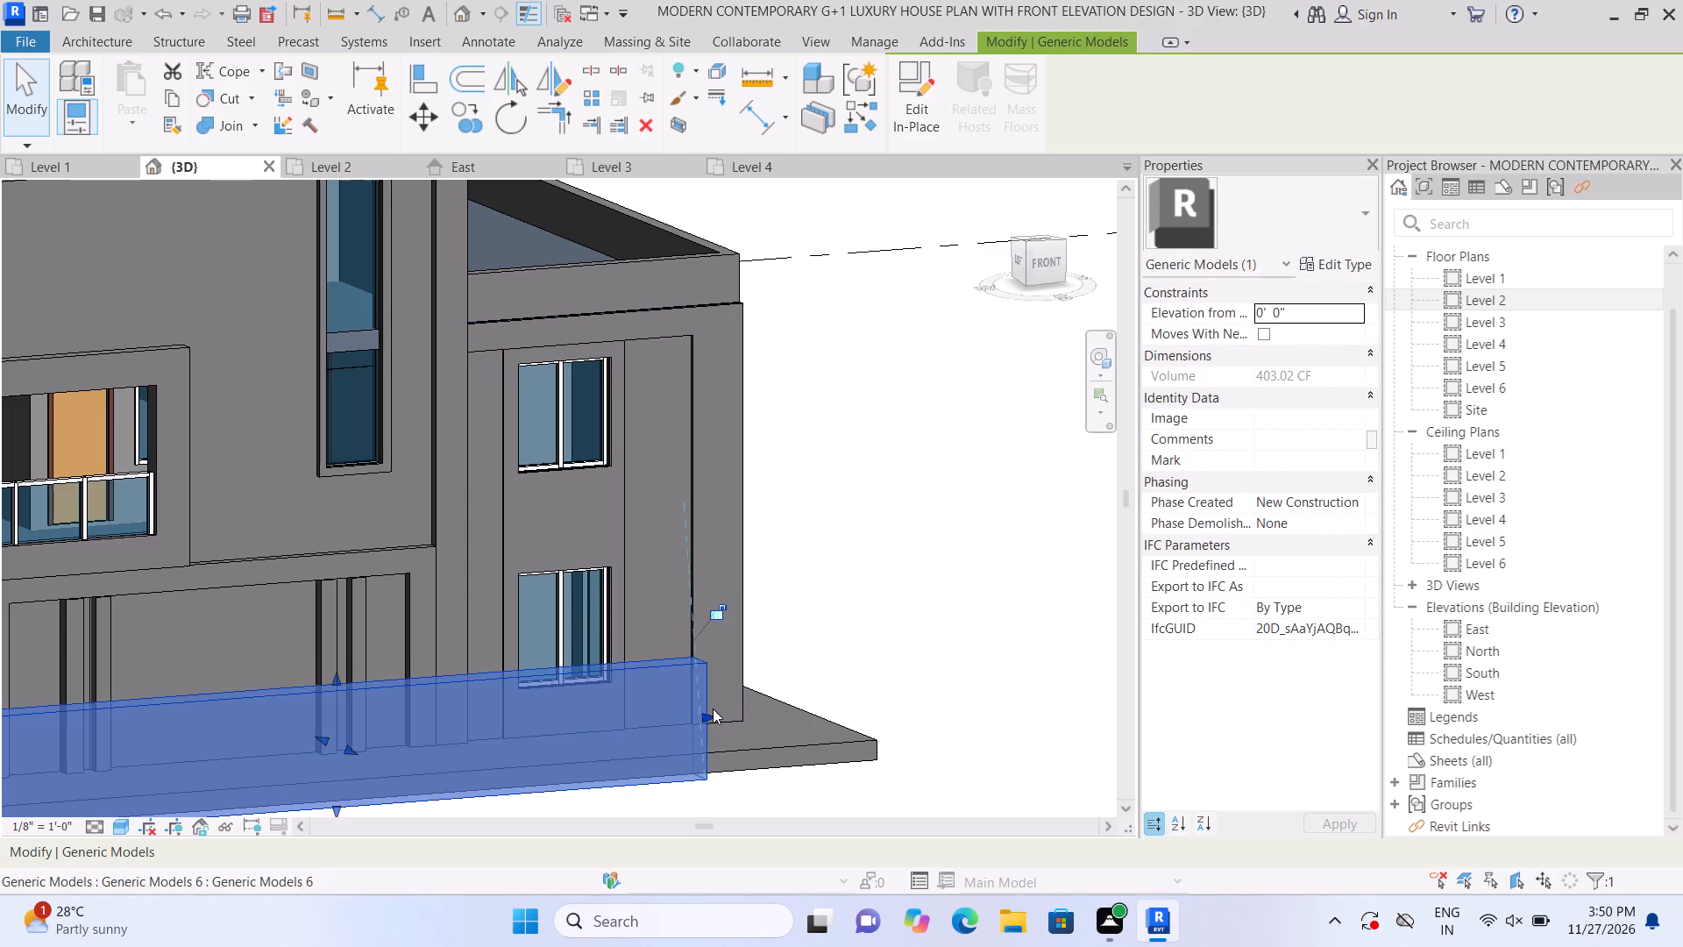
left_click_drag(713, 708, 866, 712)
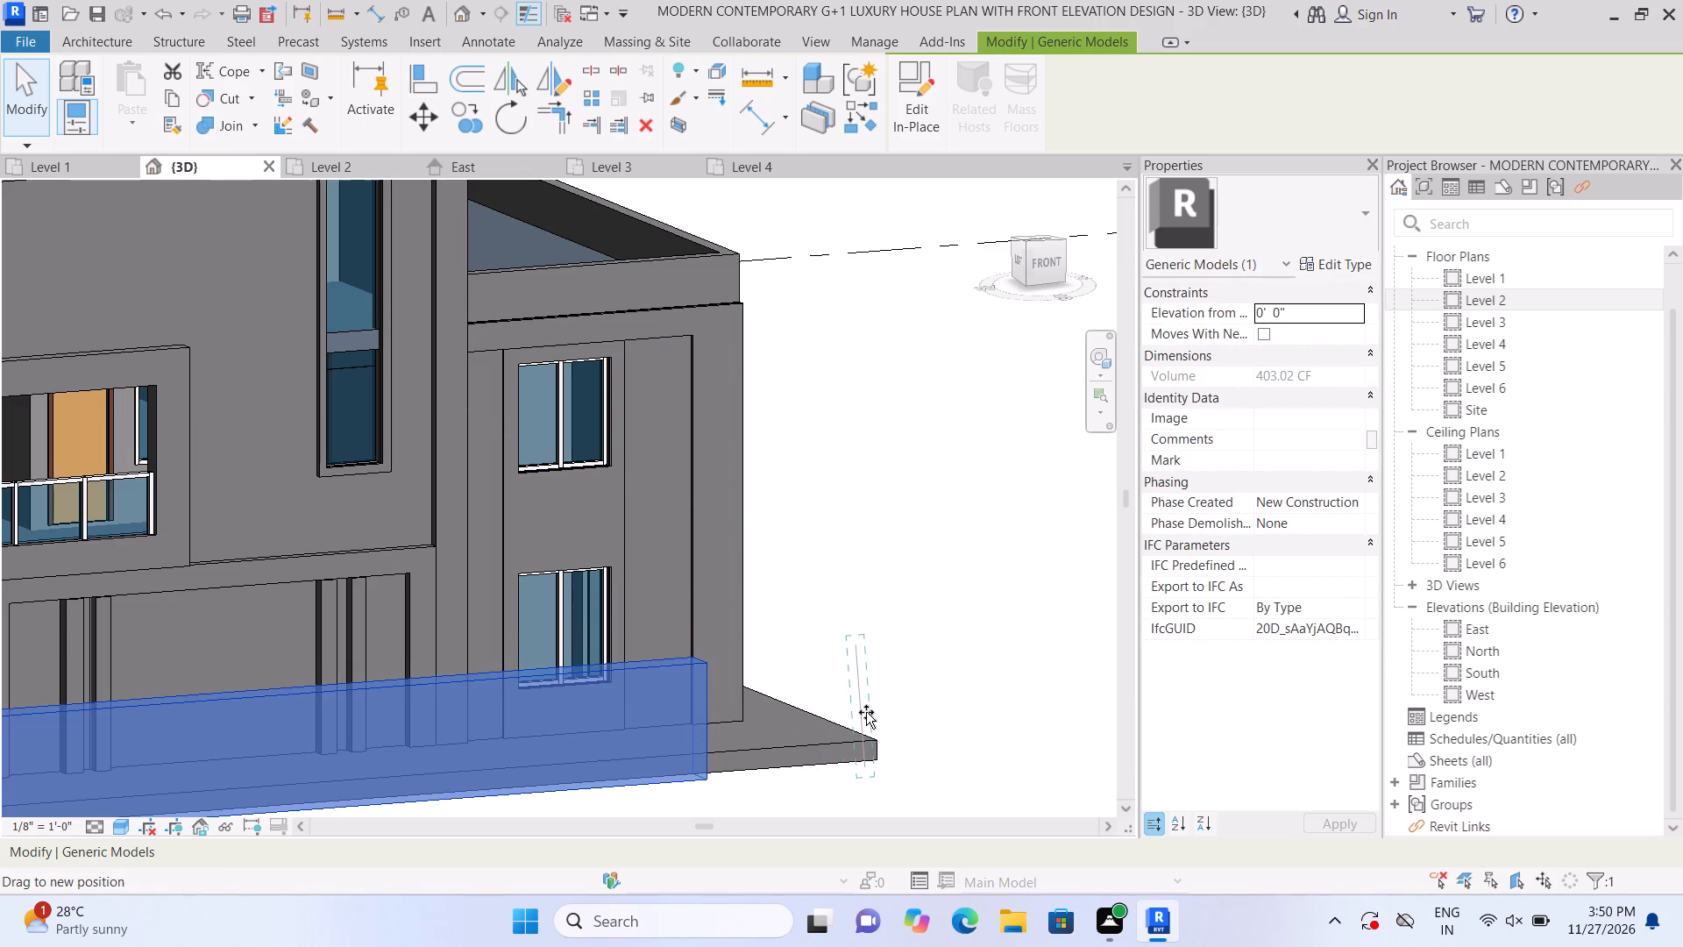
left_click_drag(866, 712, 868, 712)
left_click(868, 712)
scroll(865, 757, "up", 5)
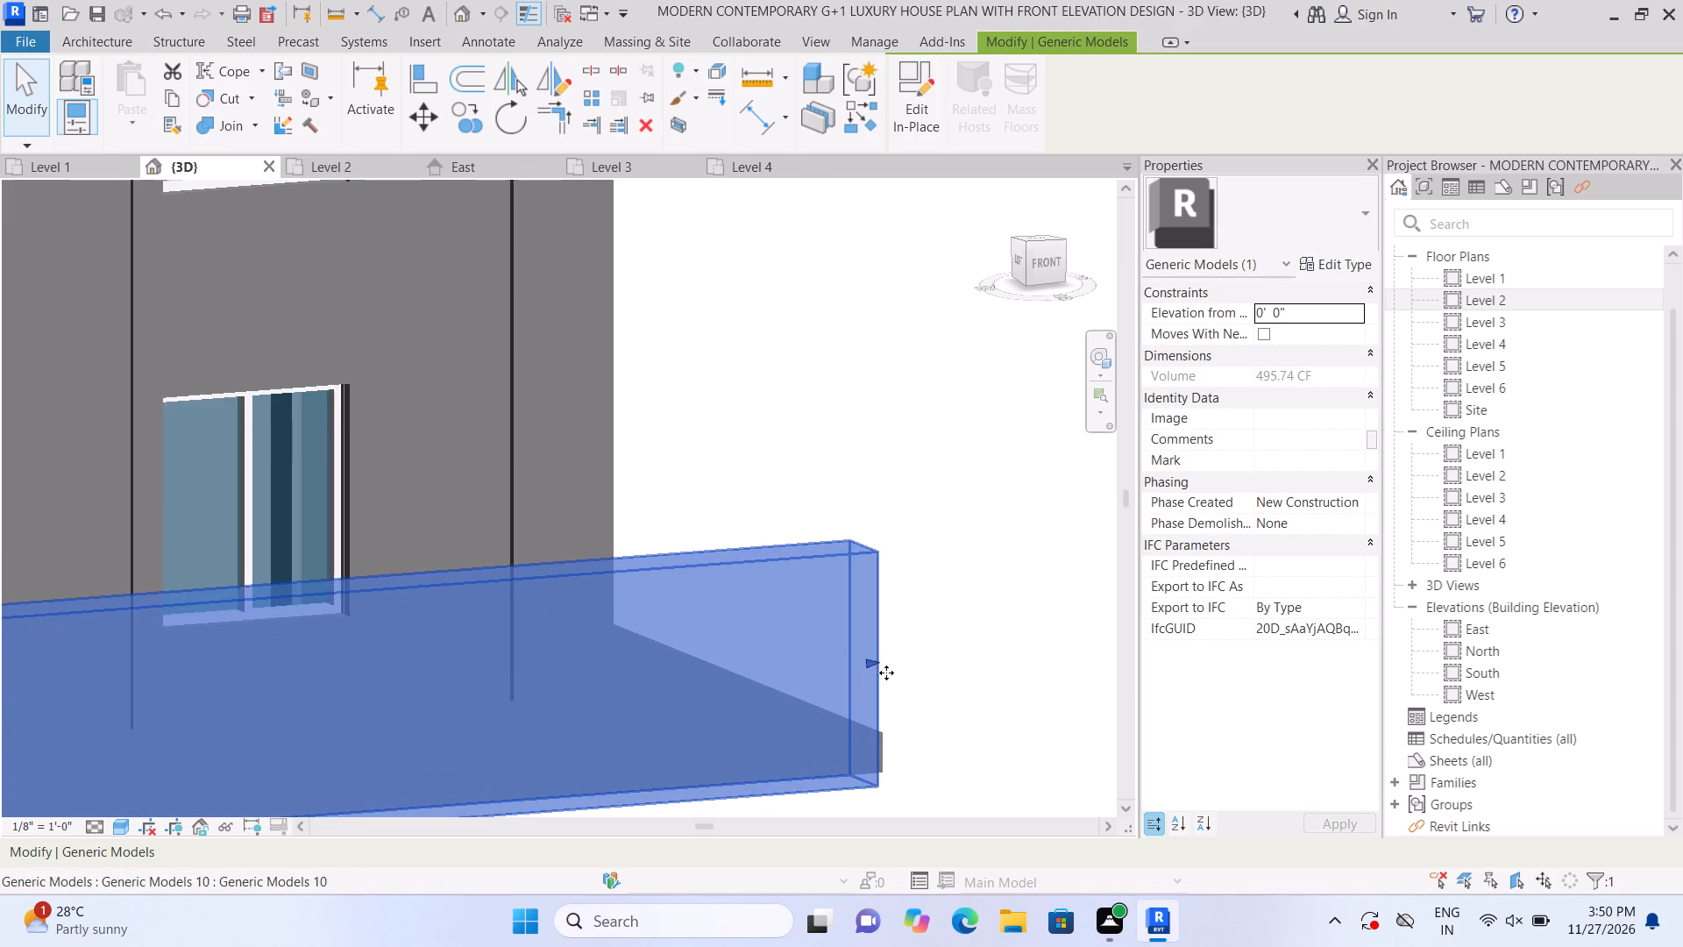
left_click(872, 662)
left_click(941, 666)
Examine the whole house exterior with its front boundary wall and side boundary blocks from the left-front corner.
scroll(948, 661, "down", 2)
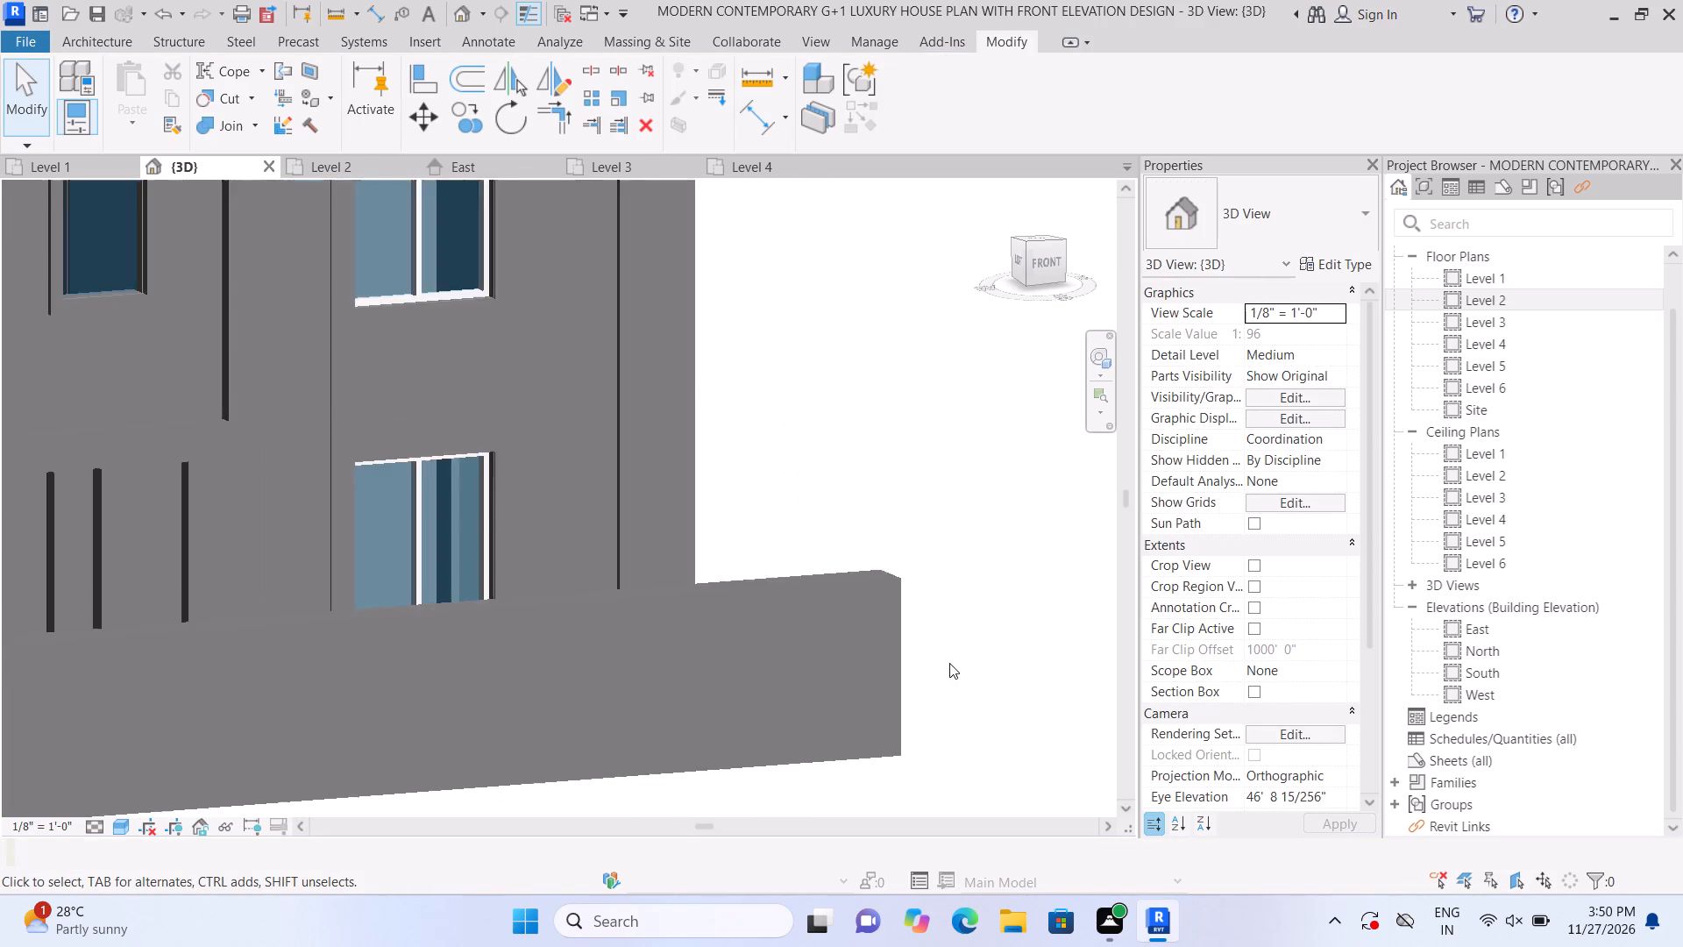
scroll(949, 663, "down", 7)
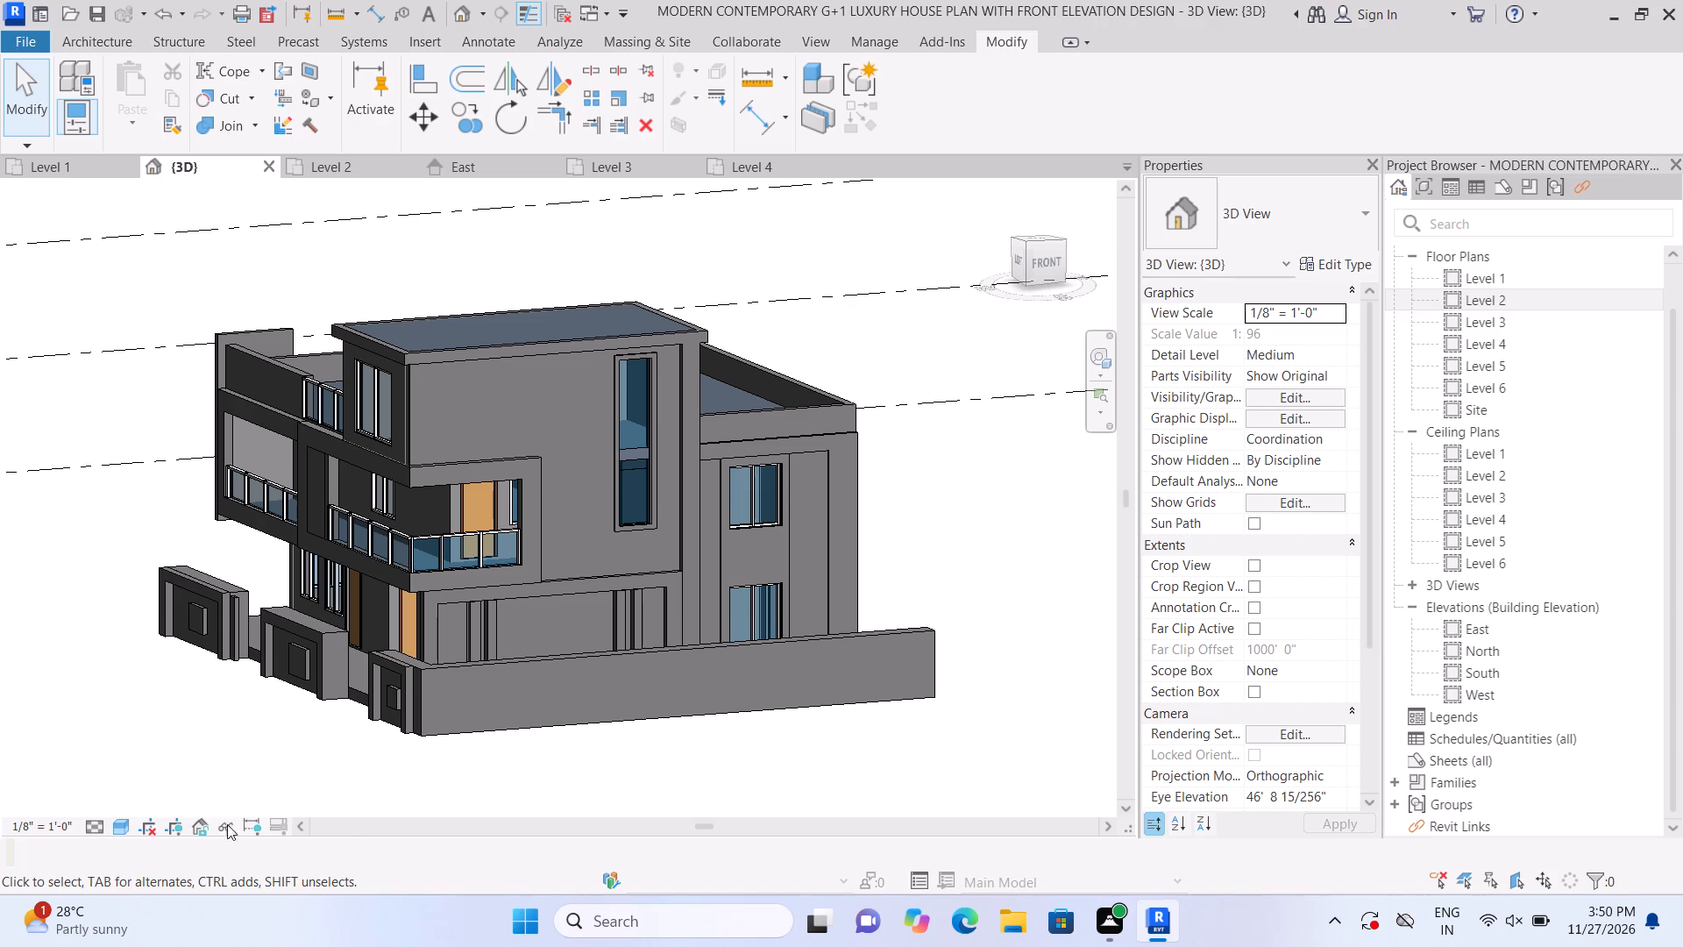
scroll(249, 805, "down", 1, "shift")
middle_click_drag(213, 768, 261, 780, "shift")
middle_click_drag(250, 785, 244, 758)
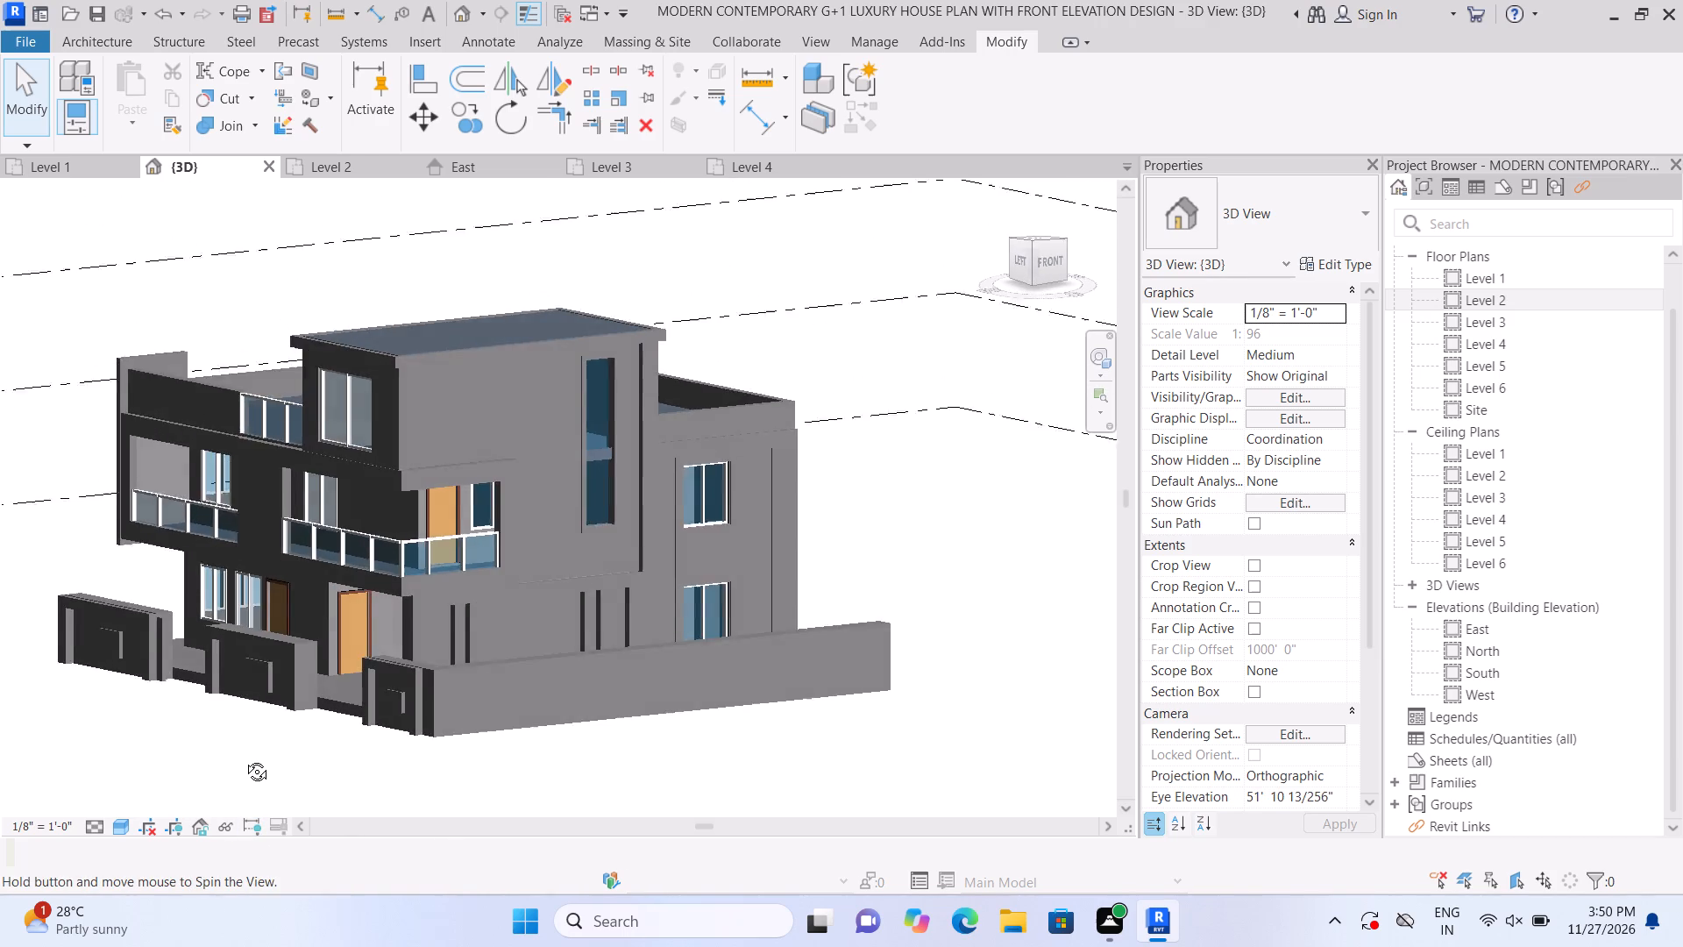
middle_click_drag(244, 758, 244, 758)
scroll(251, 762, "up", 2)
middle_click_drag(252, 764, 292, 801)
scroll(295, 800, "up", 1)
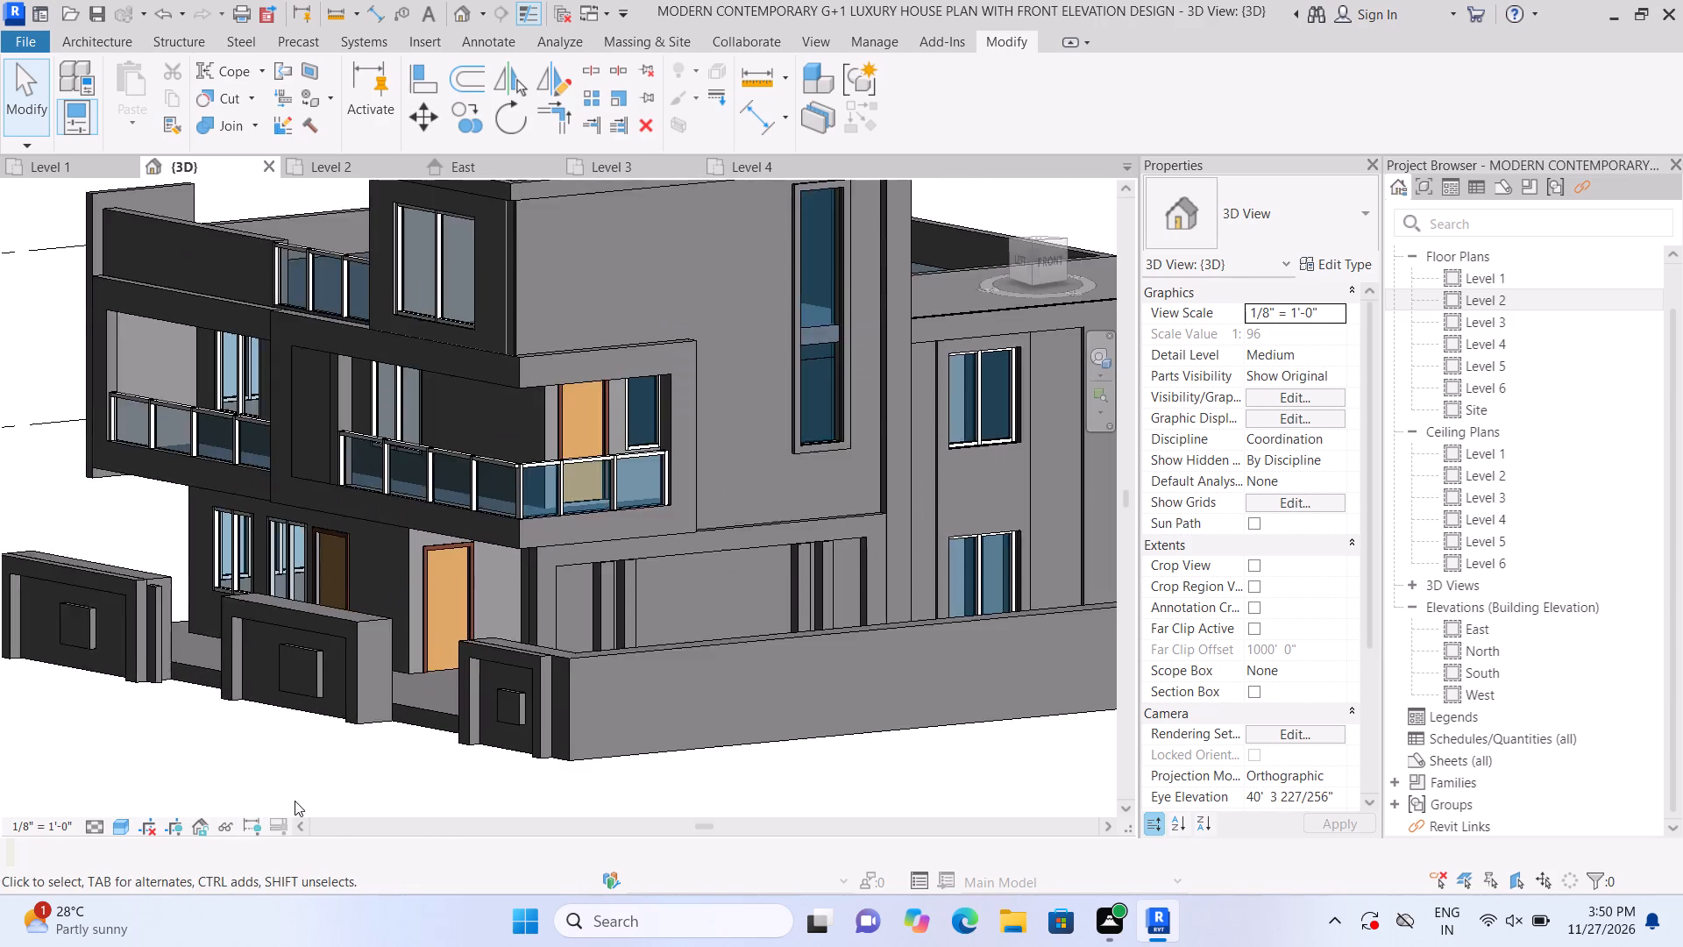
scroll(295, 801, "down", 1)
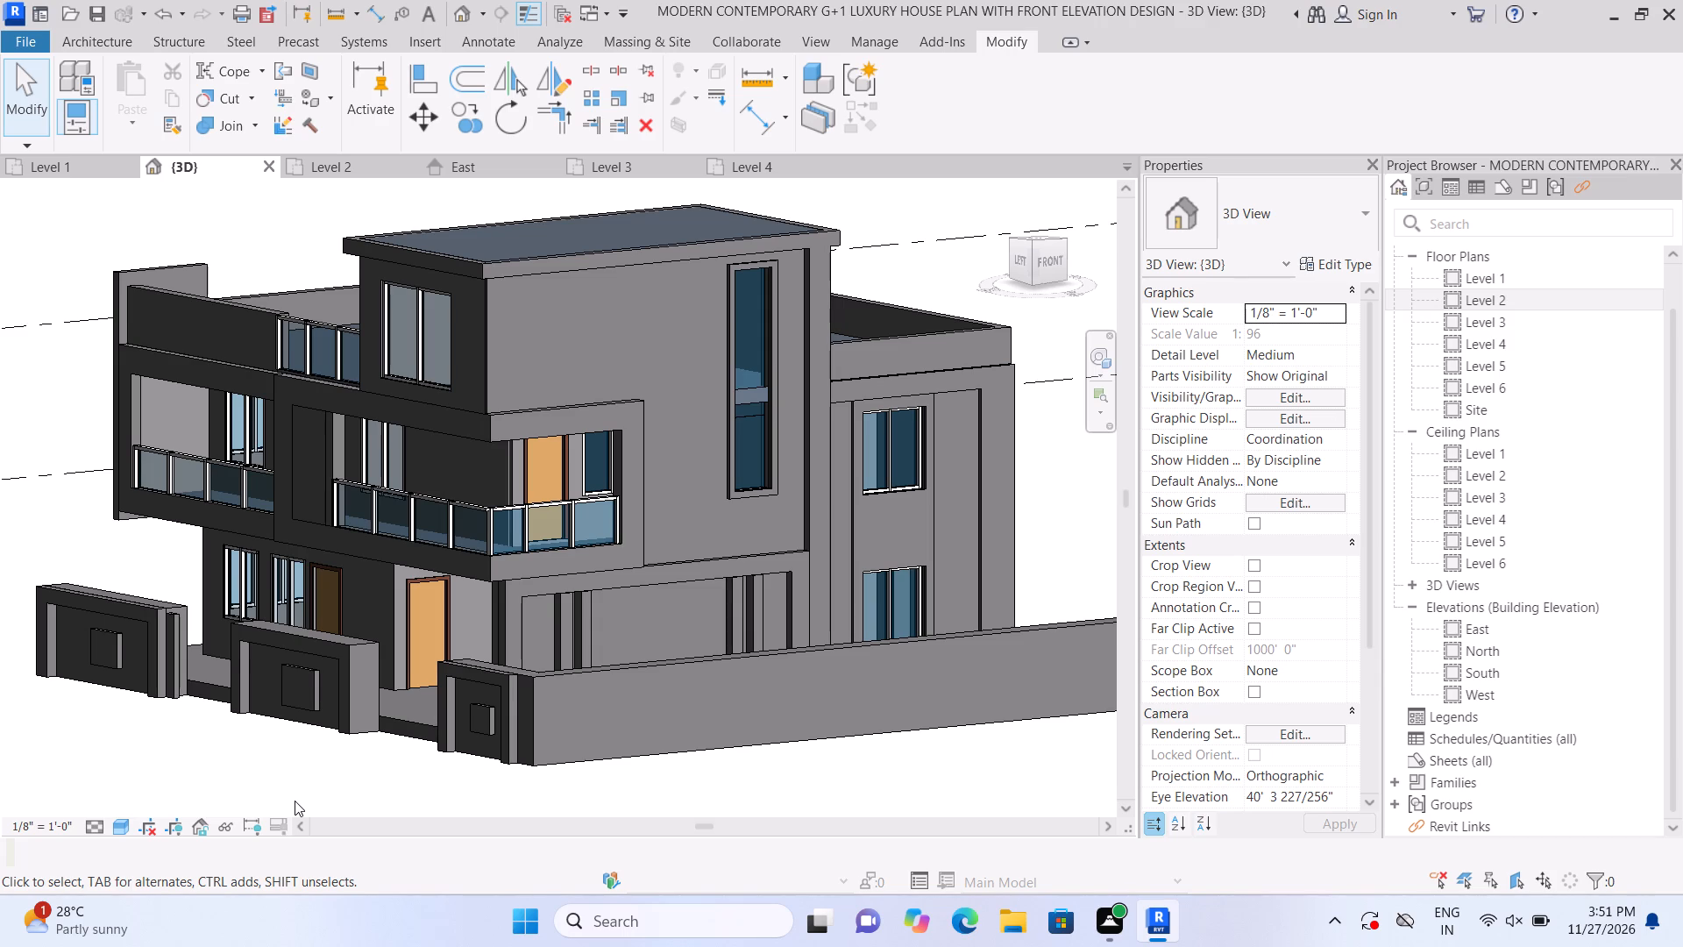
scroll(289, 709, "down", 4)
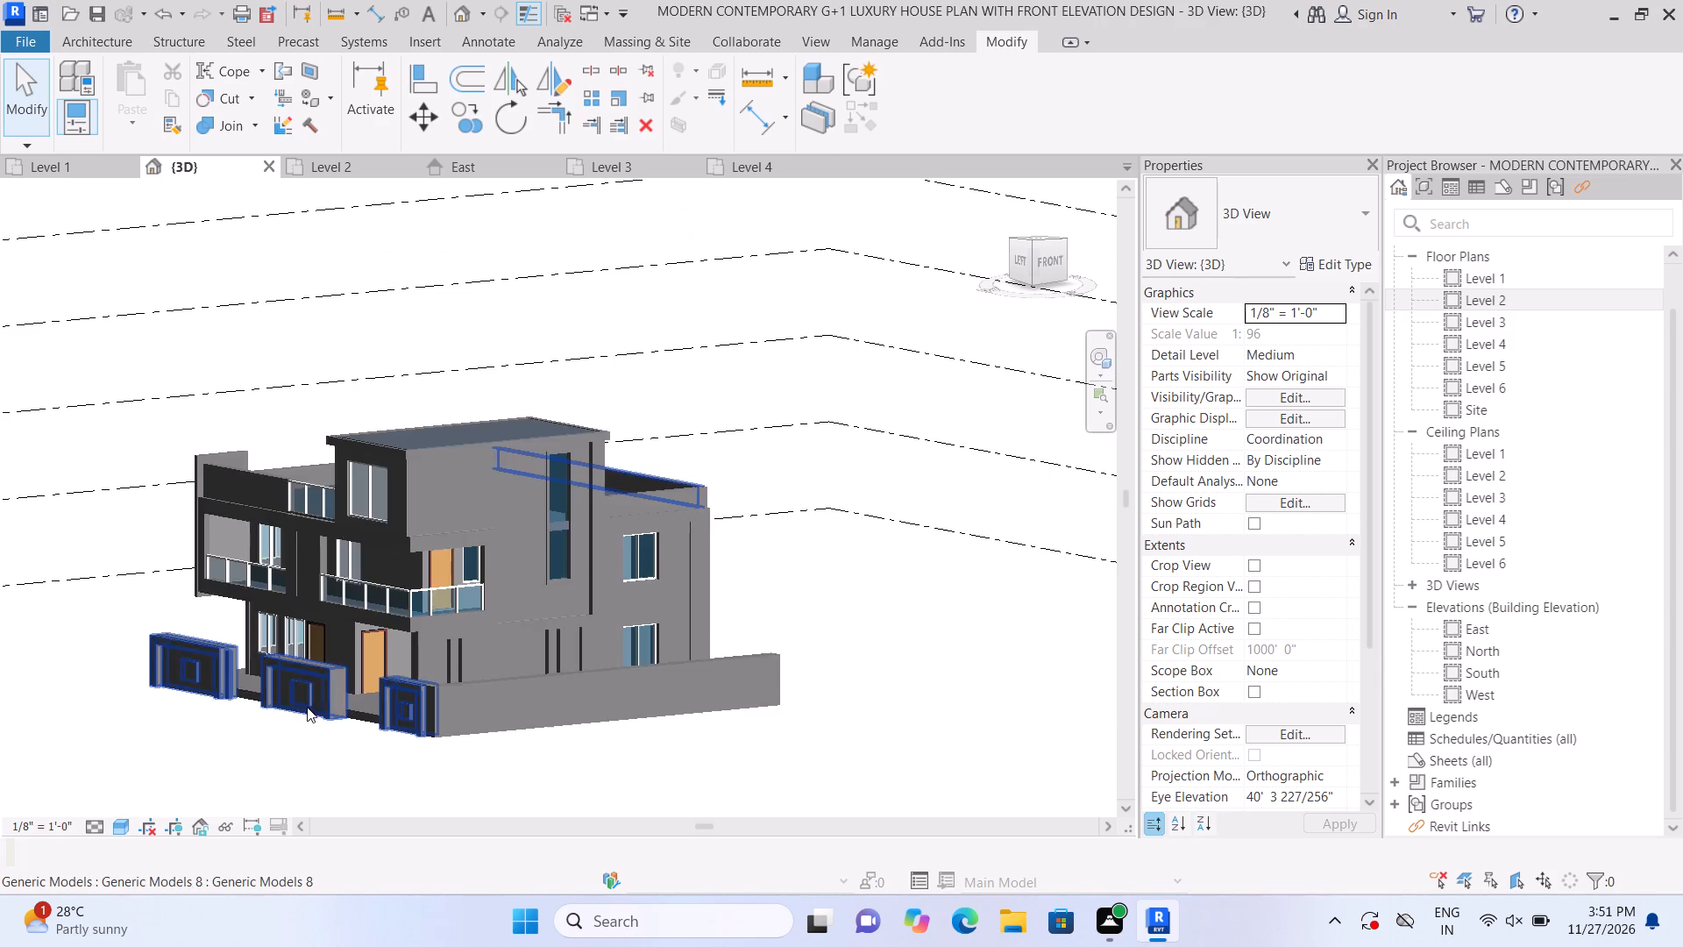
scroll(325, 735, "up", 4)
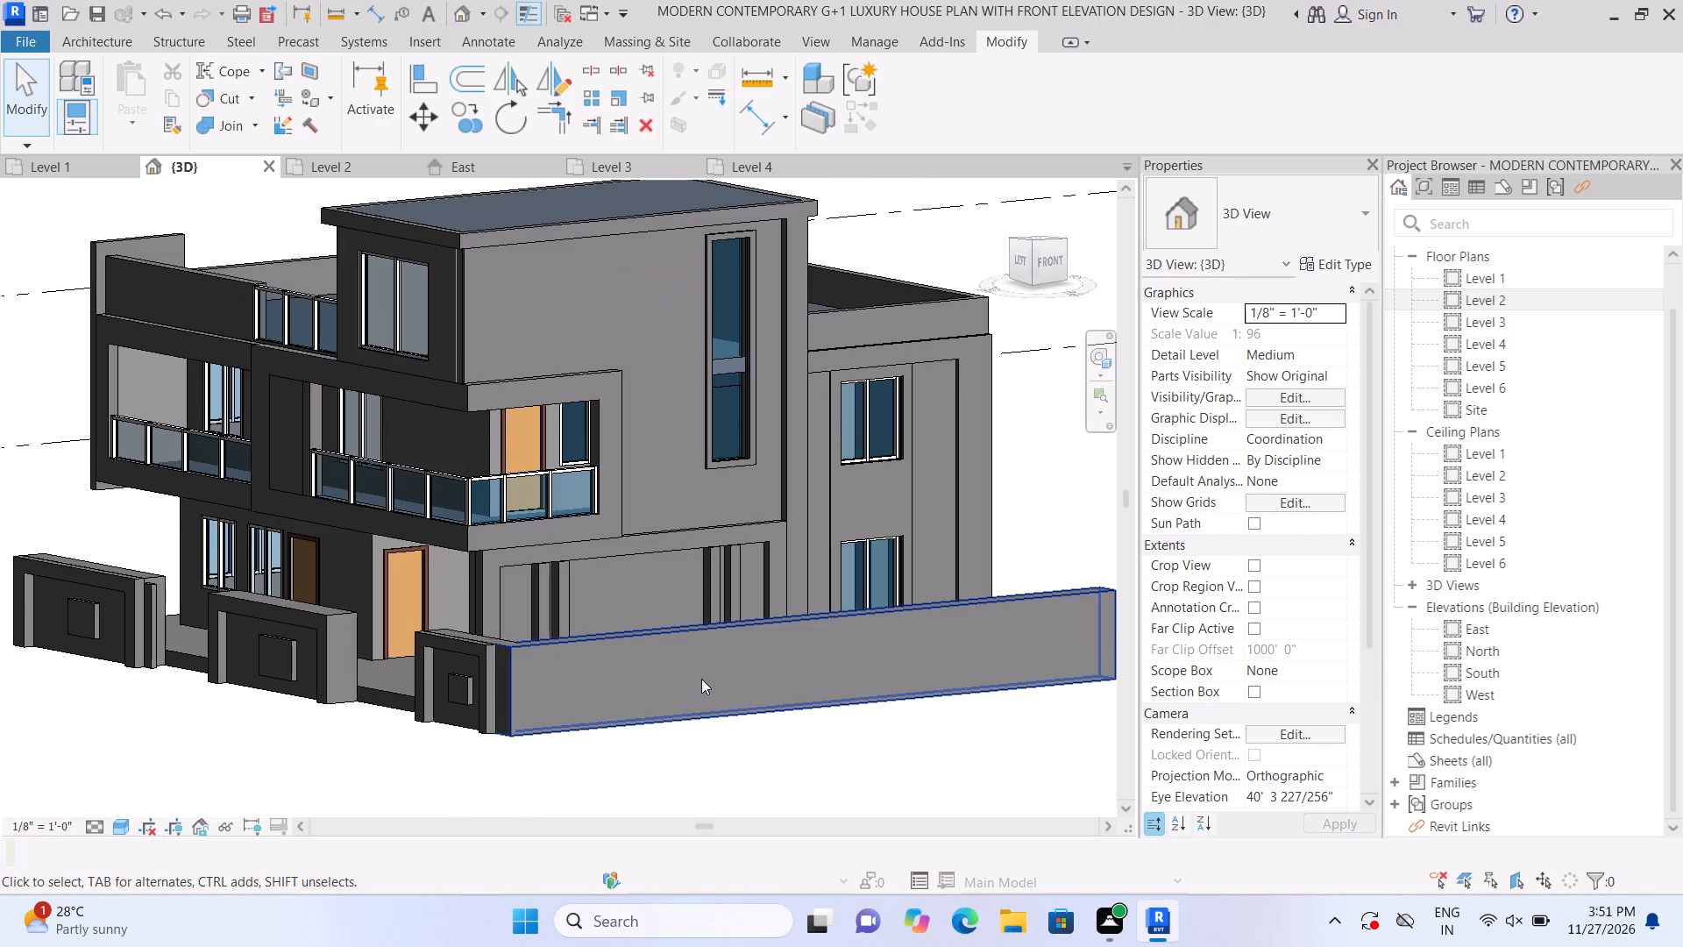
Delete the long front boundary wall that runs along the slab edge.
left_click(701, 679)
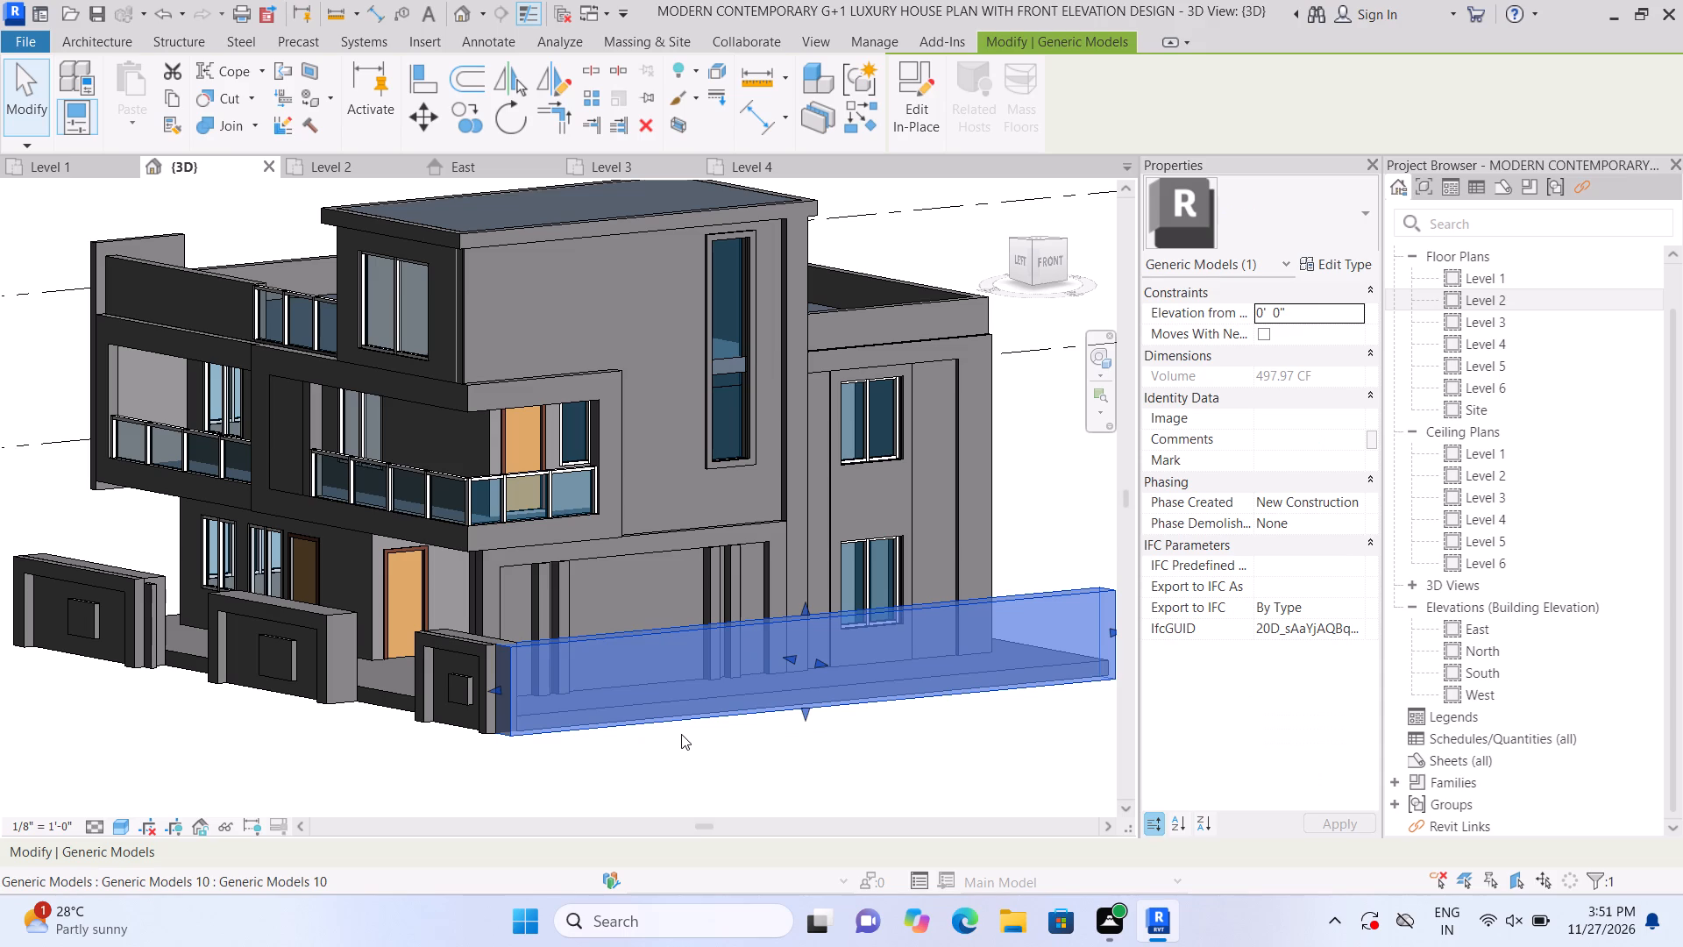
scroll(697, 737, "down", 1)
left_click(694, 763)
scroll(727, 745, "down", 1)
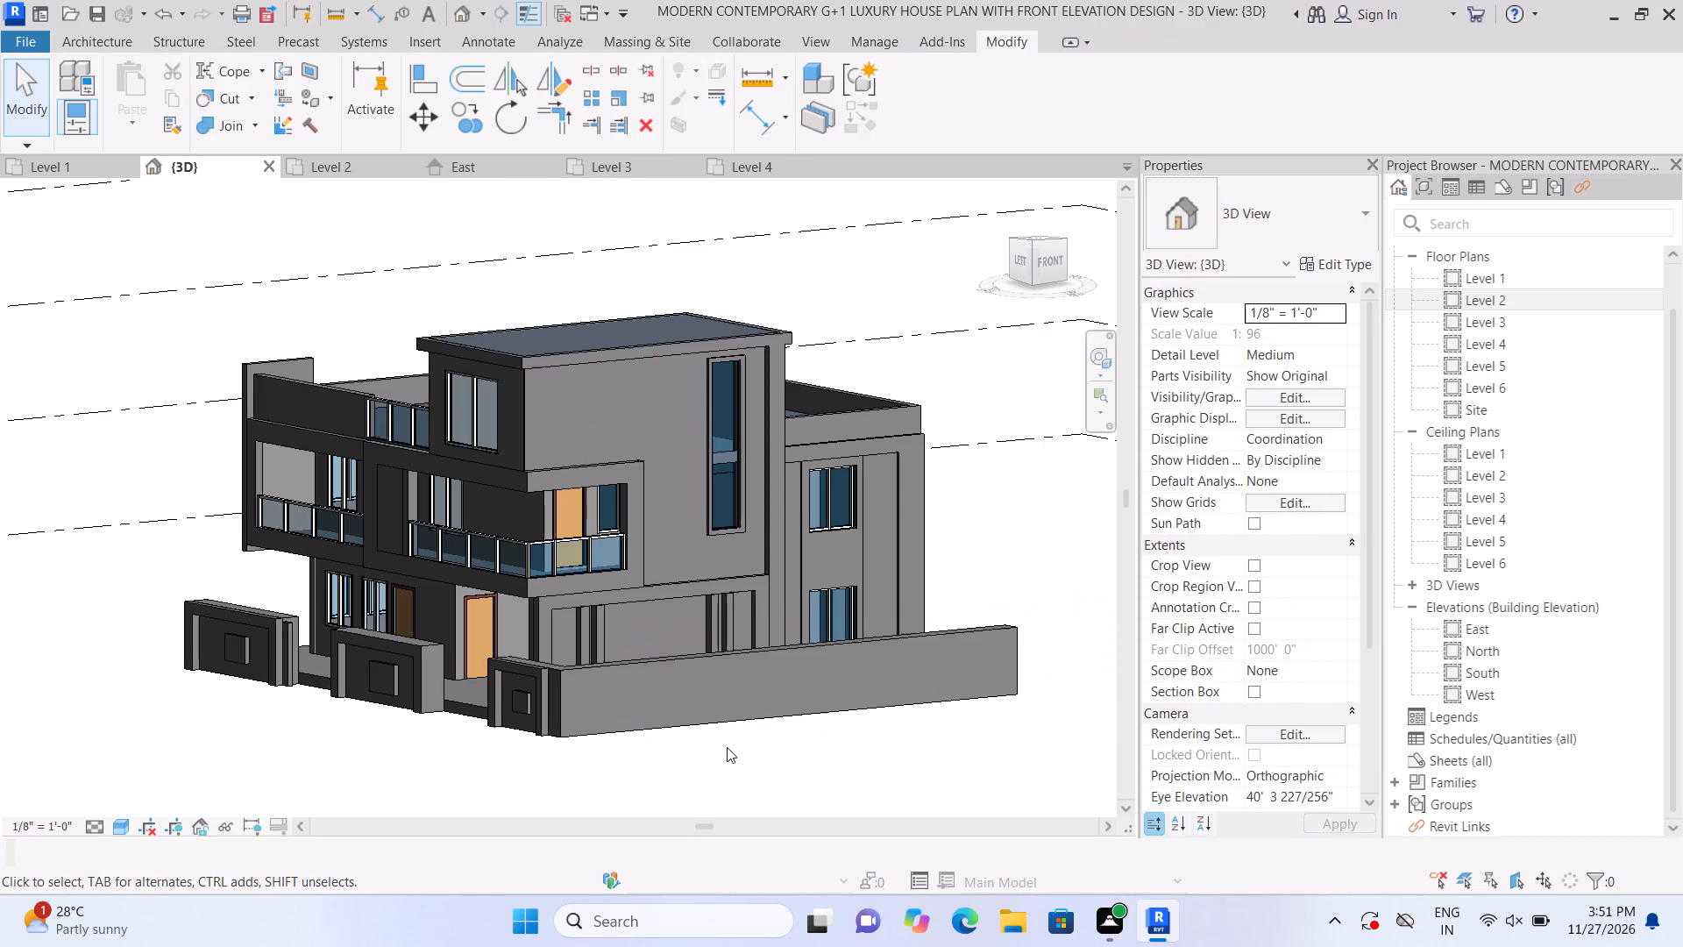
left_click(768, 684)
key("Delete")
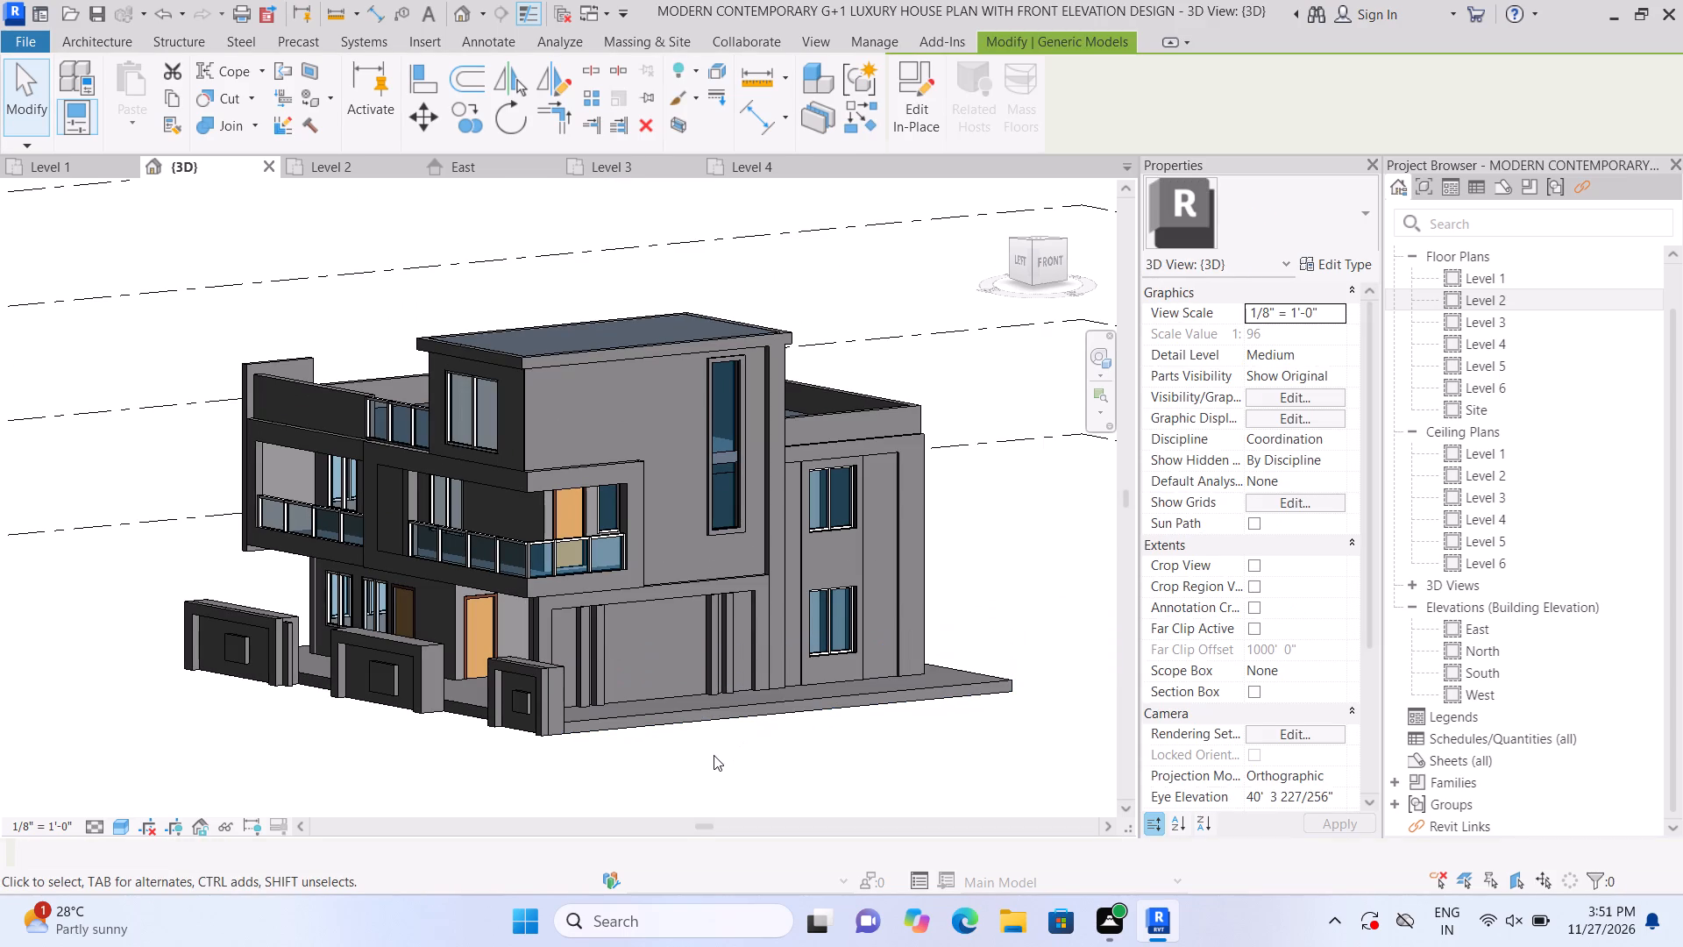
Examine the house and its remaining boundary blocks in 3D, including the straight-on left and front views.
scroll(636, 743, "up", 4)
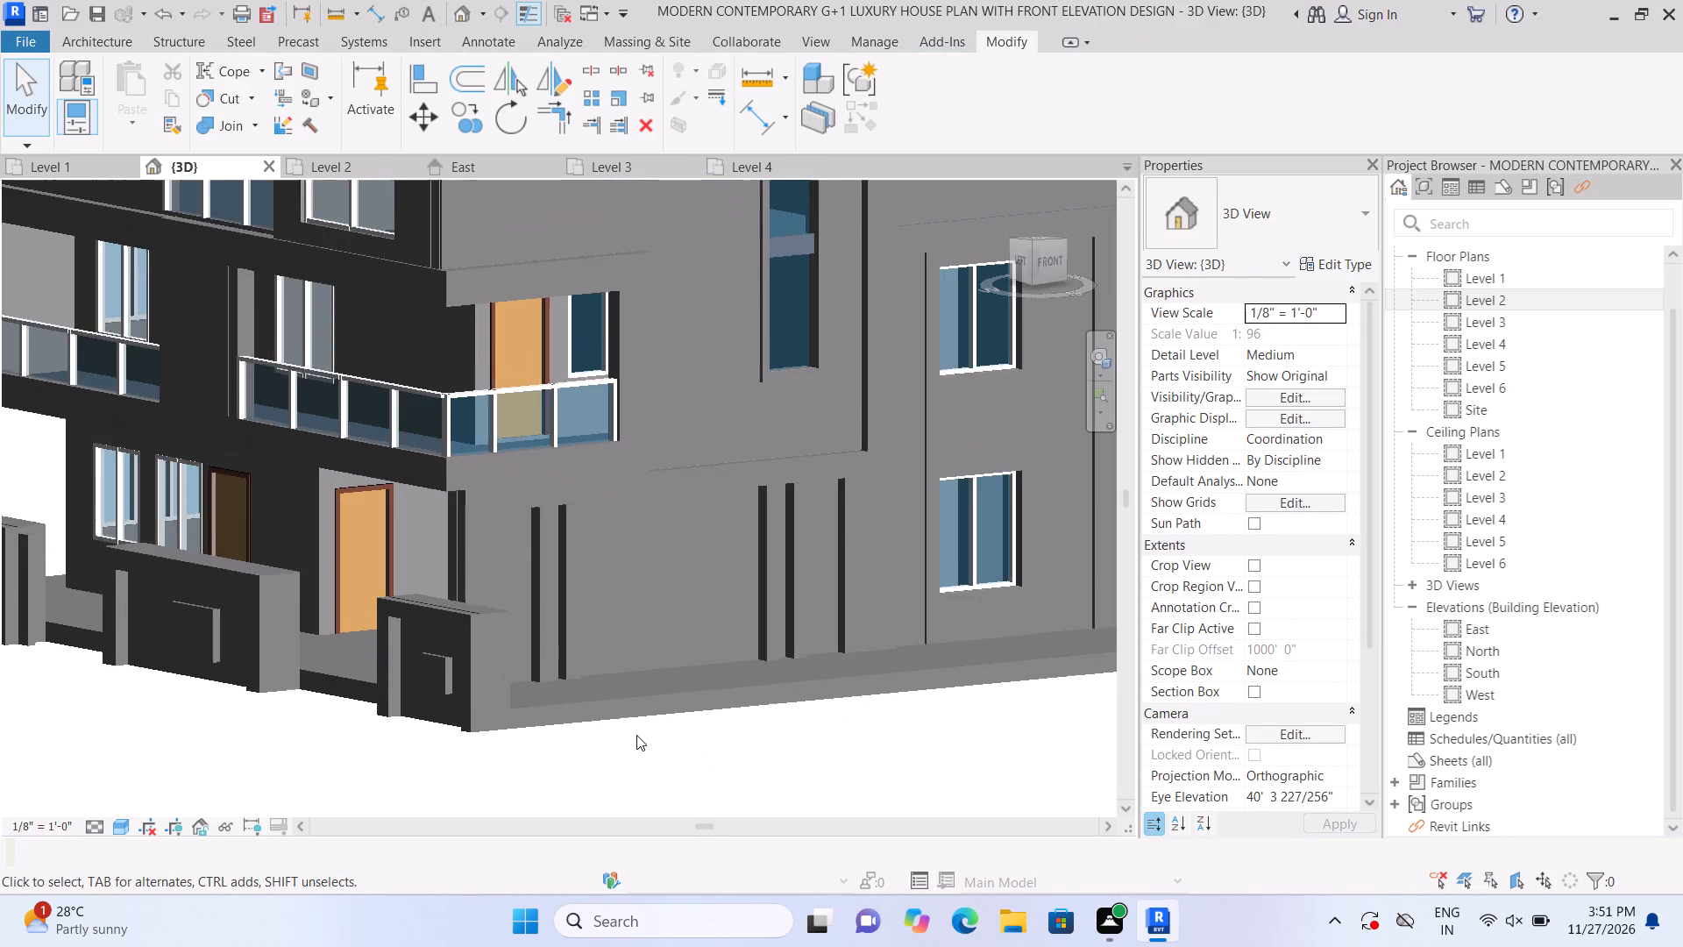
scroll(639, 739, "down", 3)
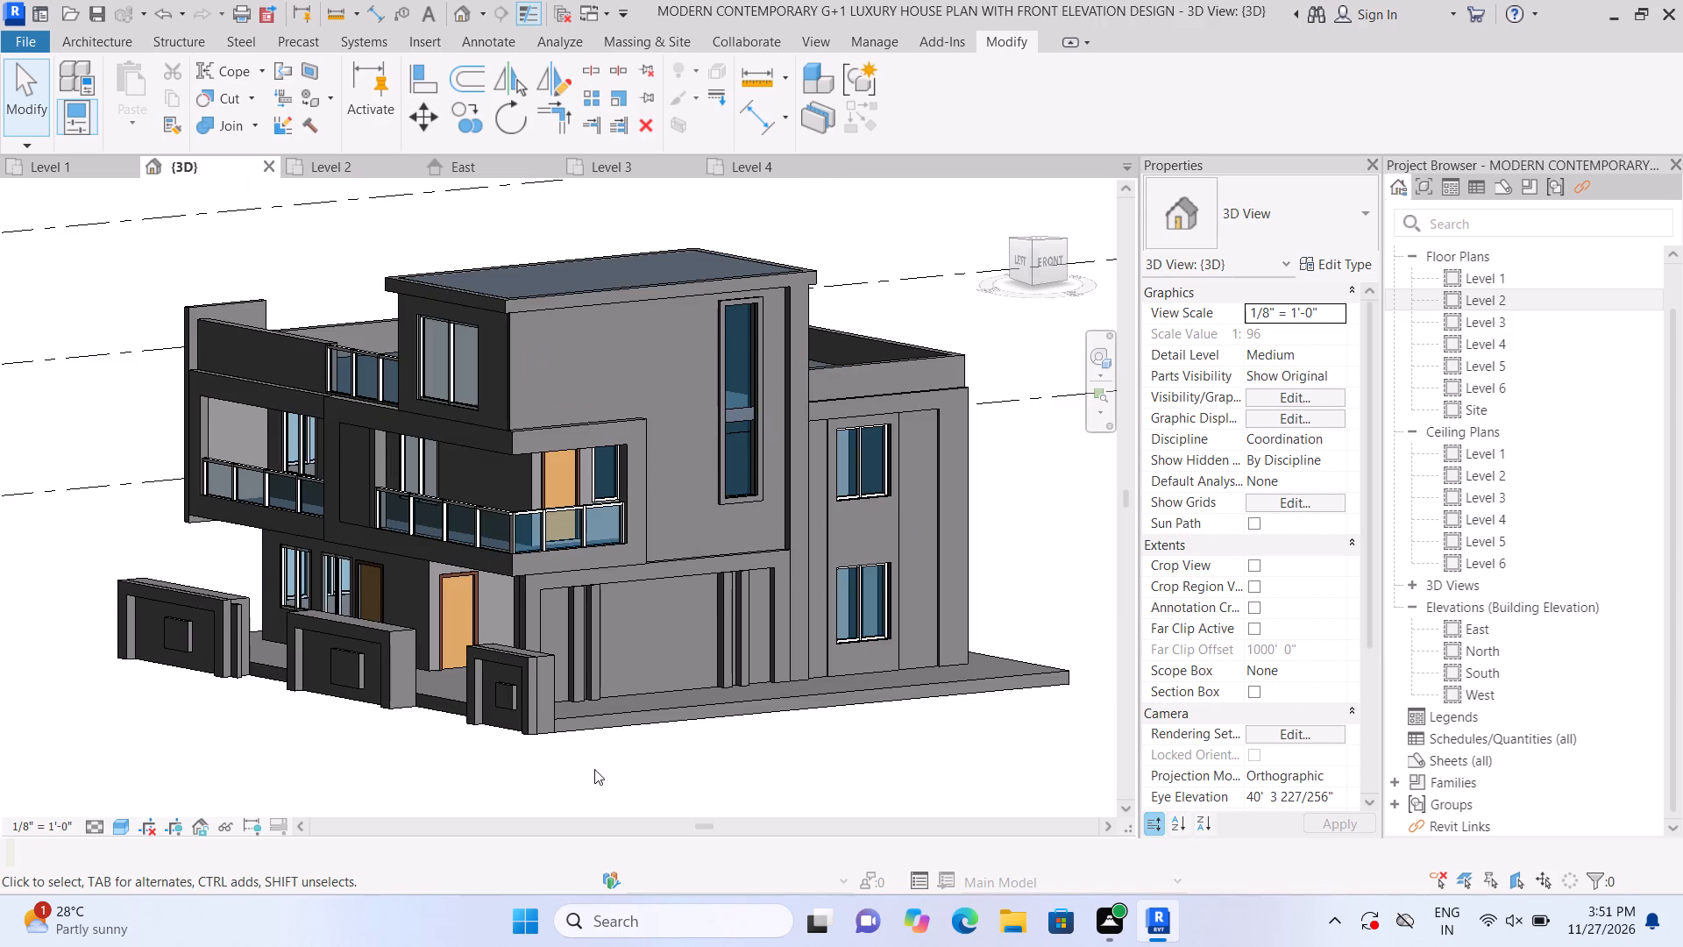
left_click(1019, 272)
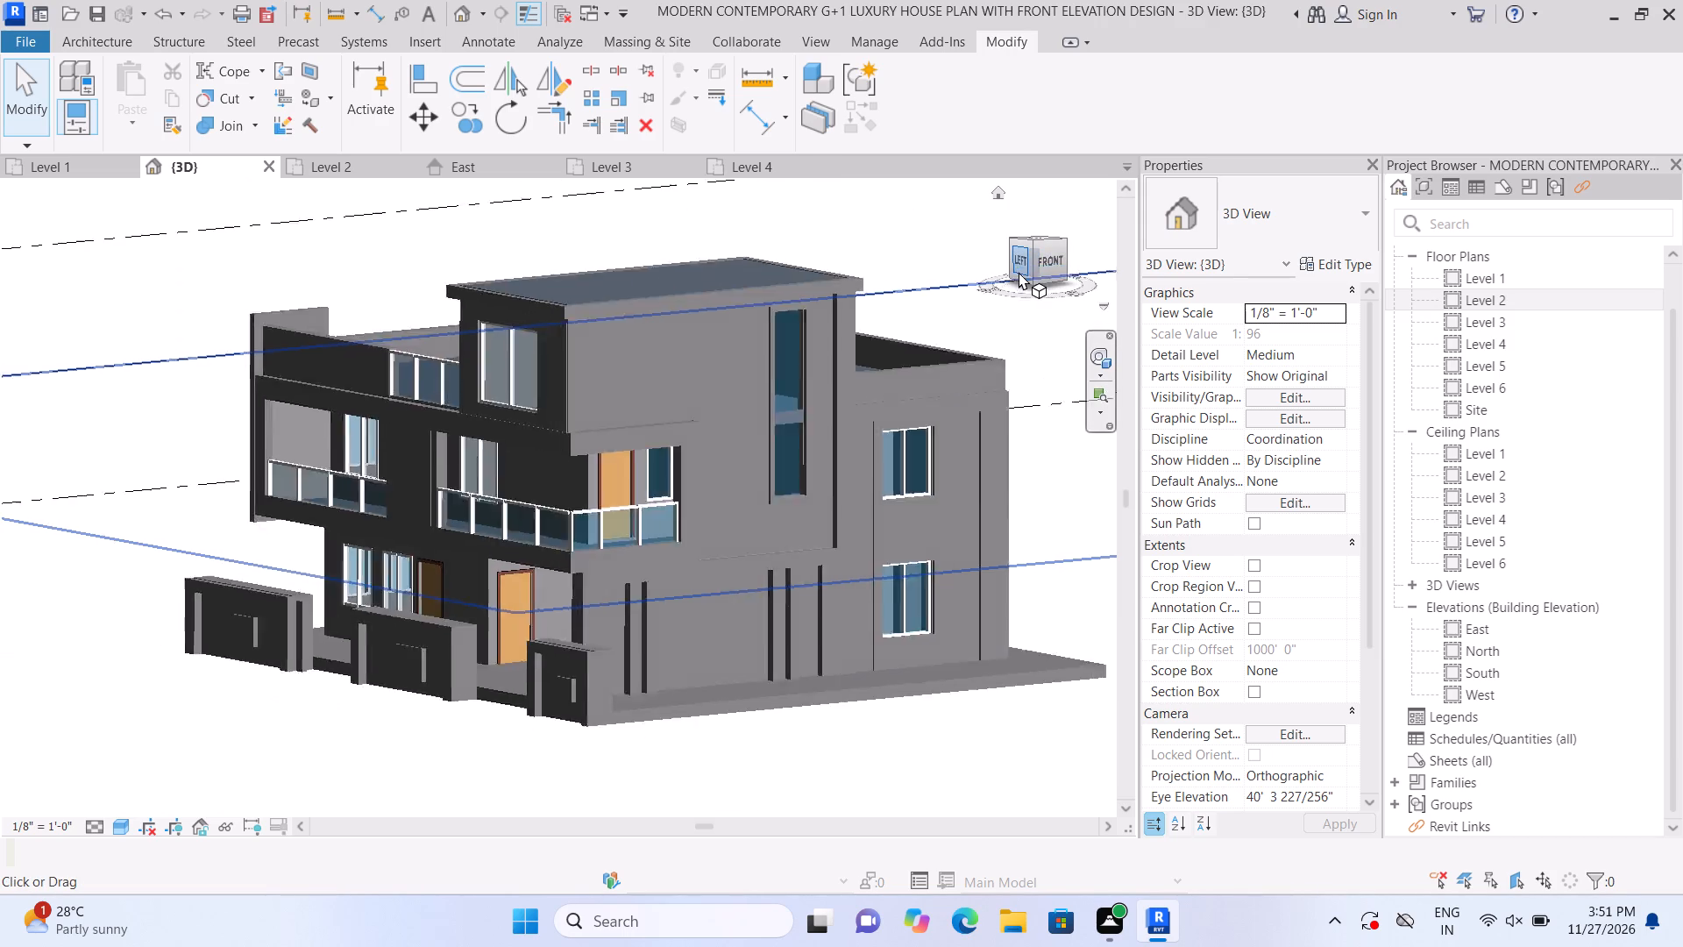
scroll(609, 524, "up", 6)
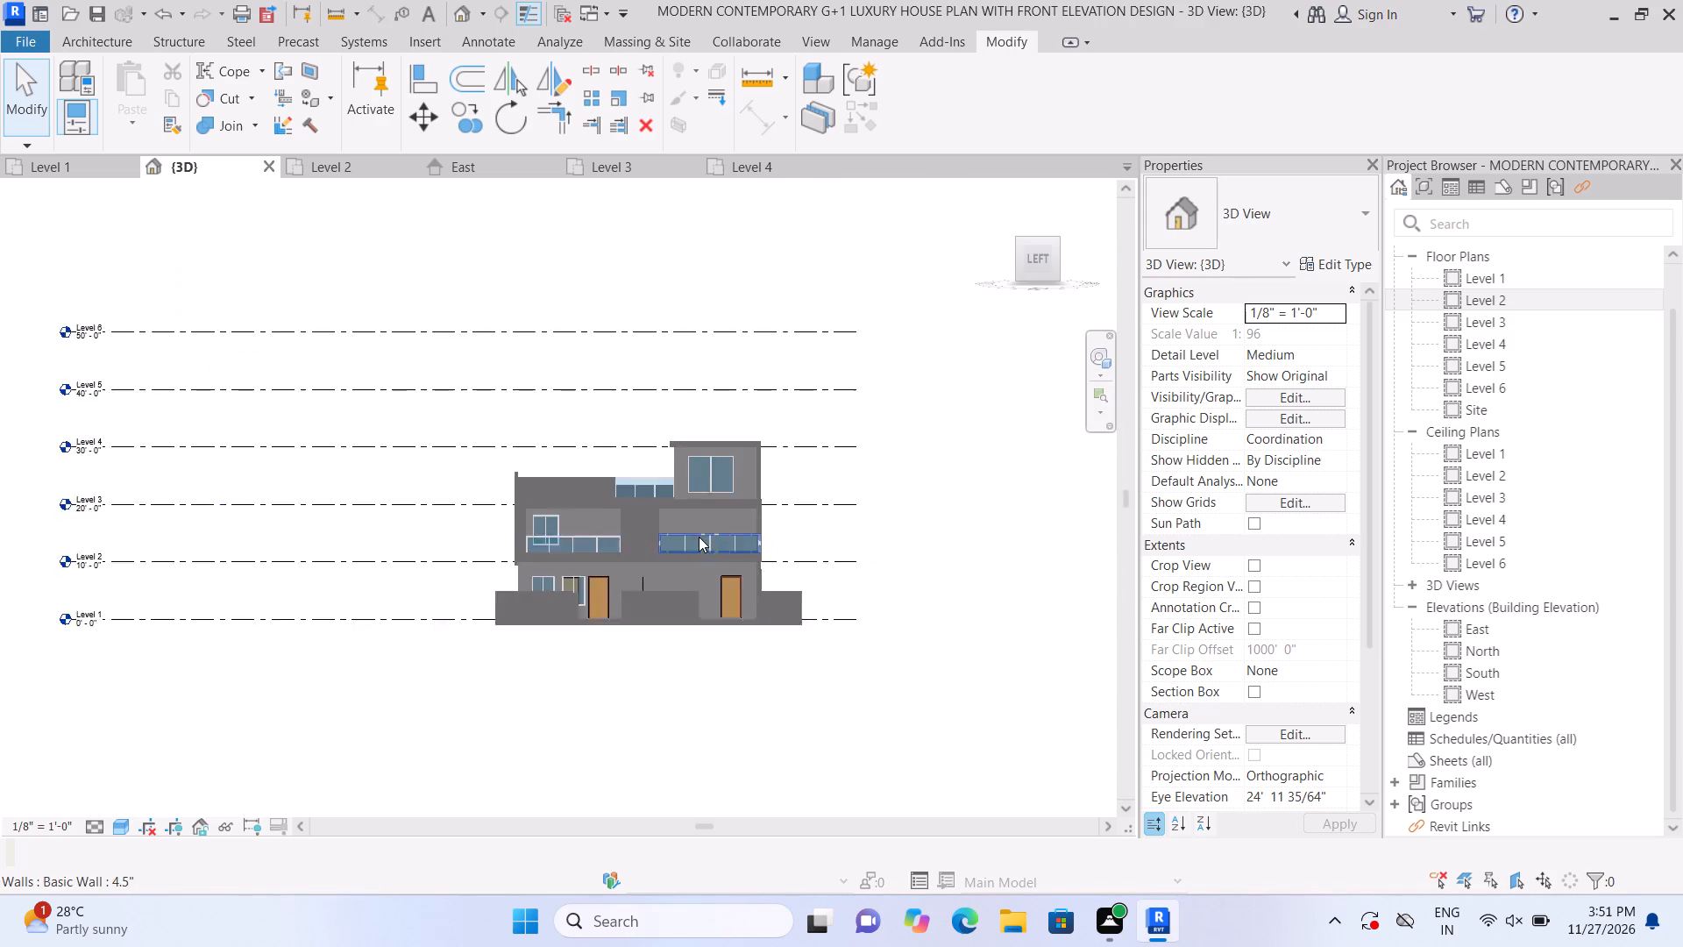
scroll(699, 537, "up", 4)
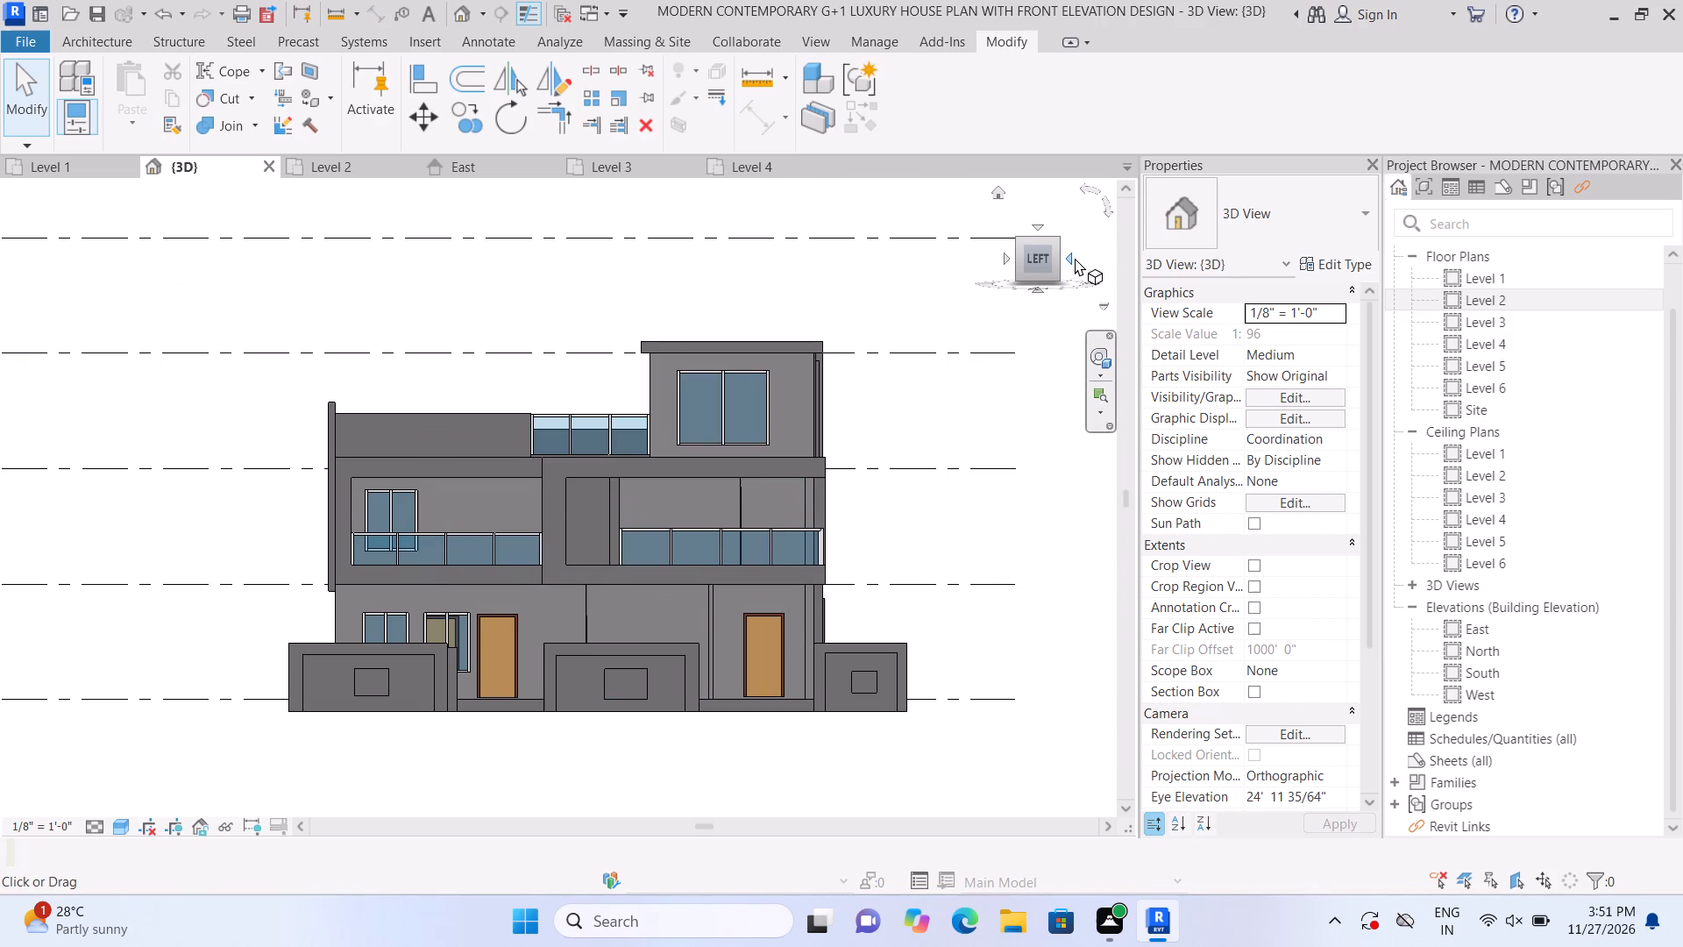
left_click(1065, 256)
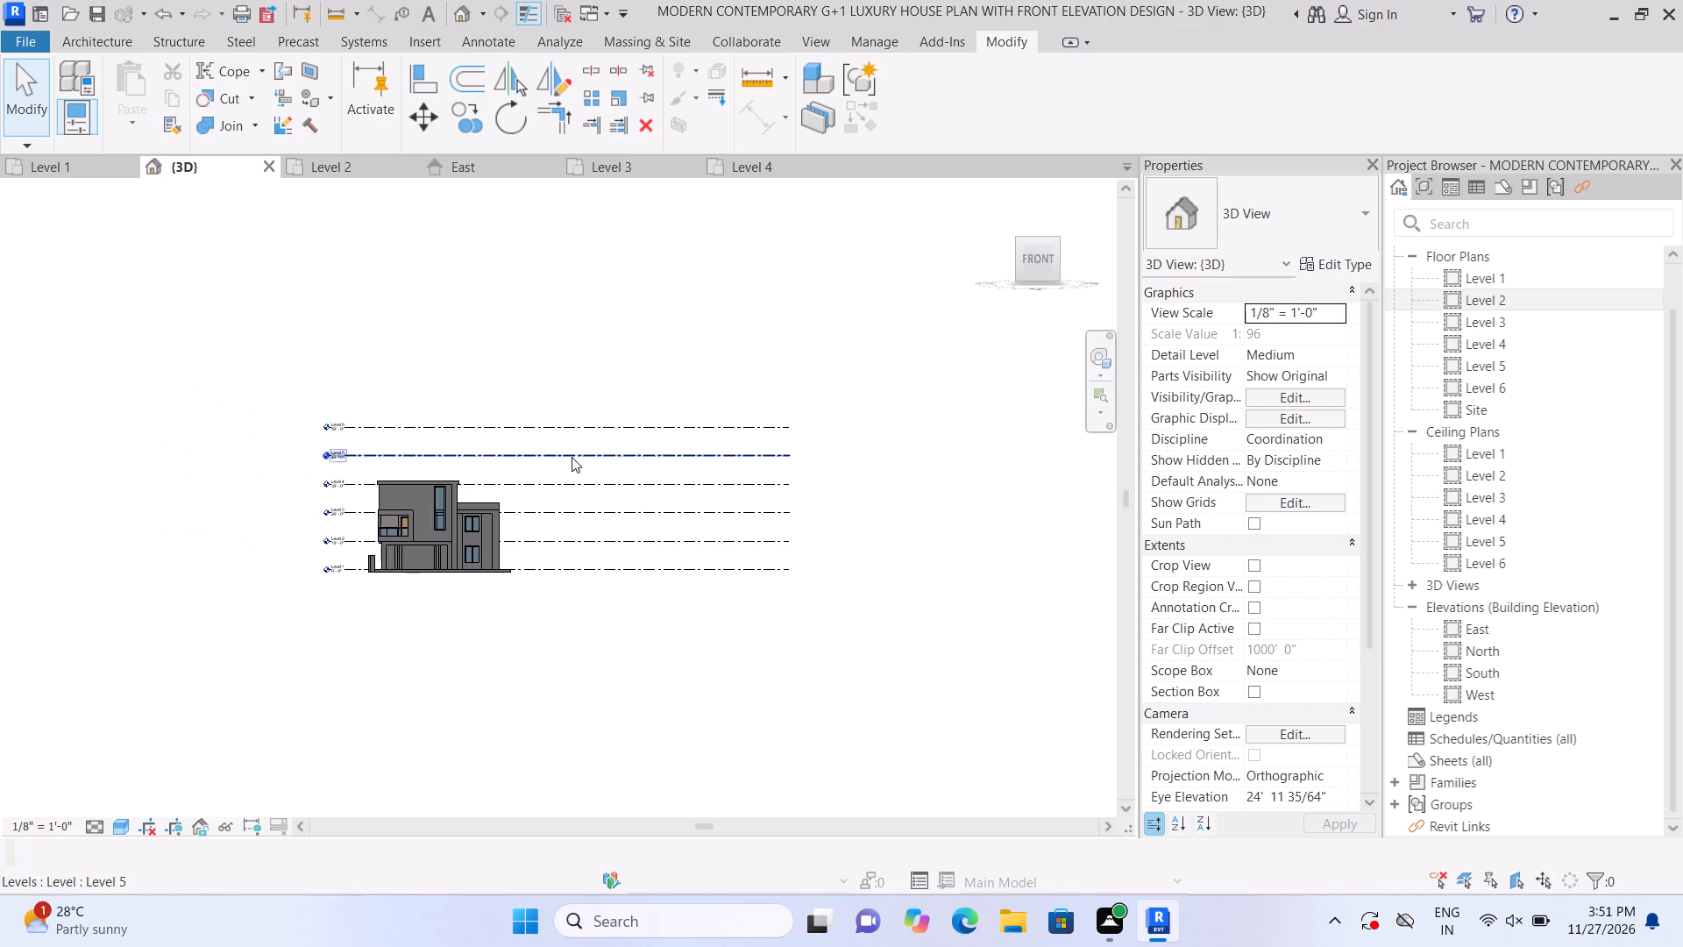
scroll(572, 457, "up", 1)
scroll(430, 528, "up", 8)
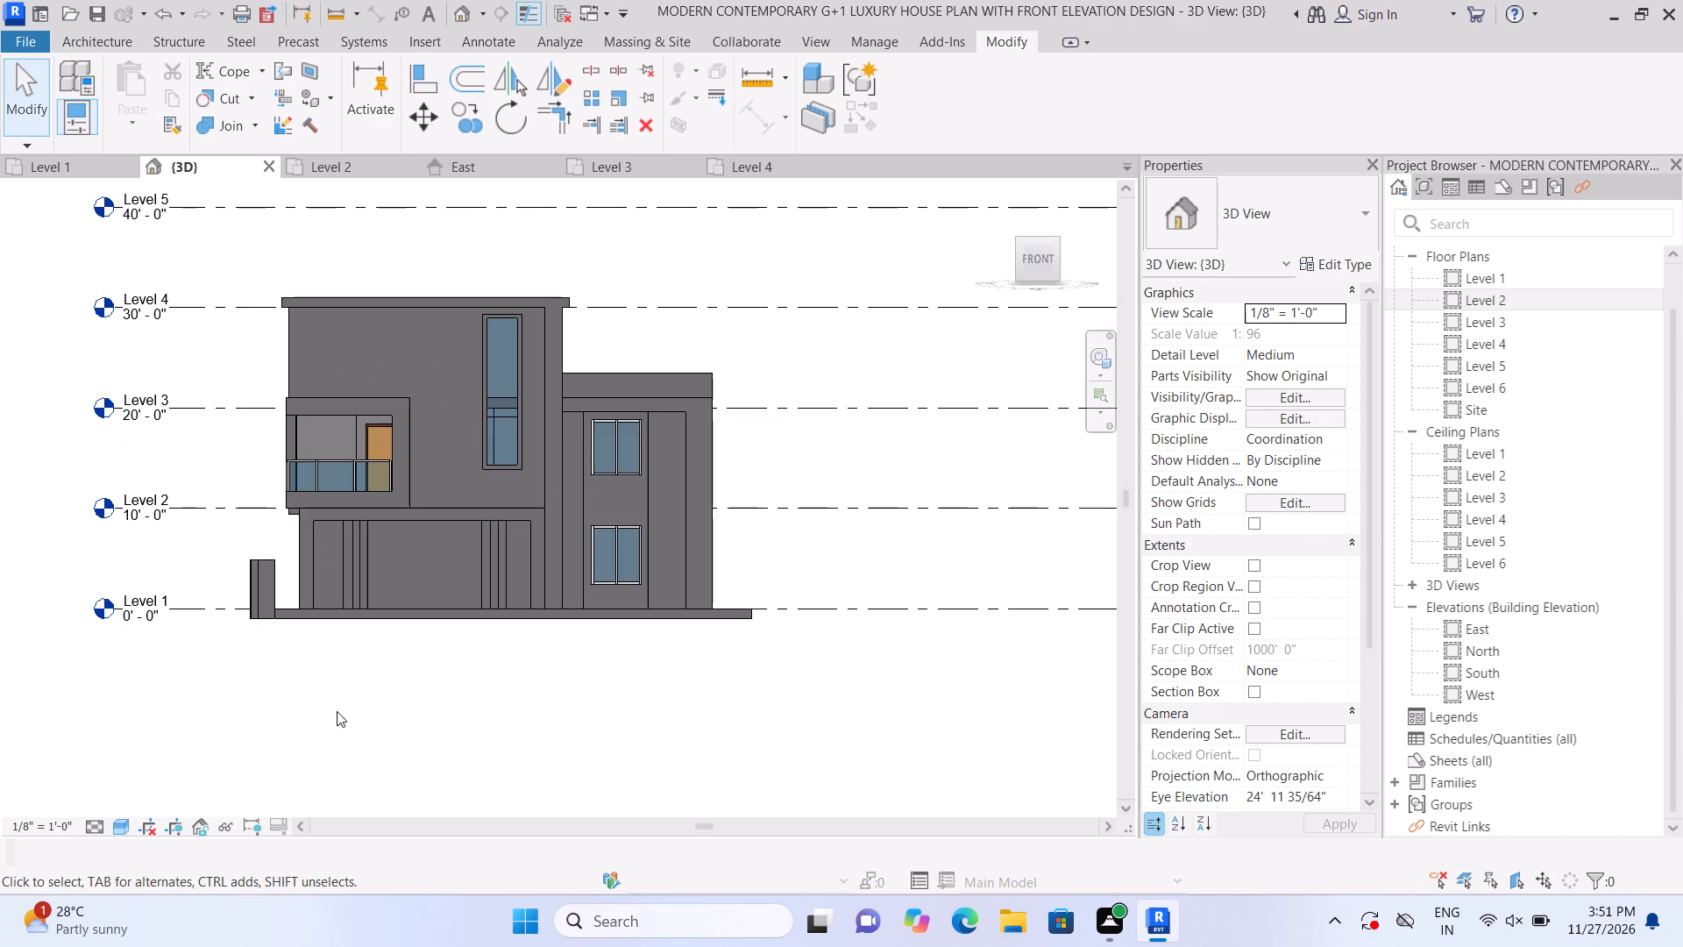
middle_click_drag(385, 778, 395, 801)
scroll(445, 716, "down", 3)
scroll(437, 708, "up", 2)
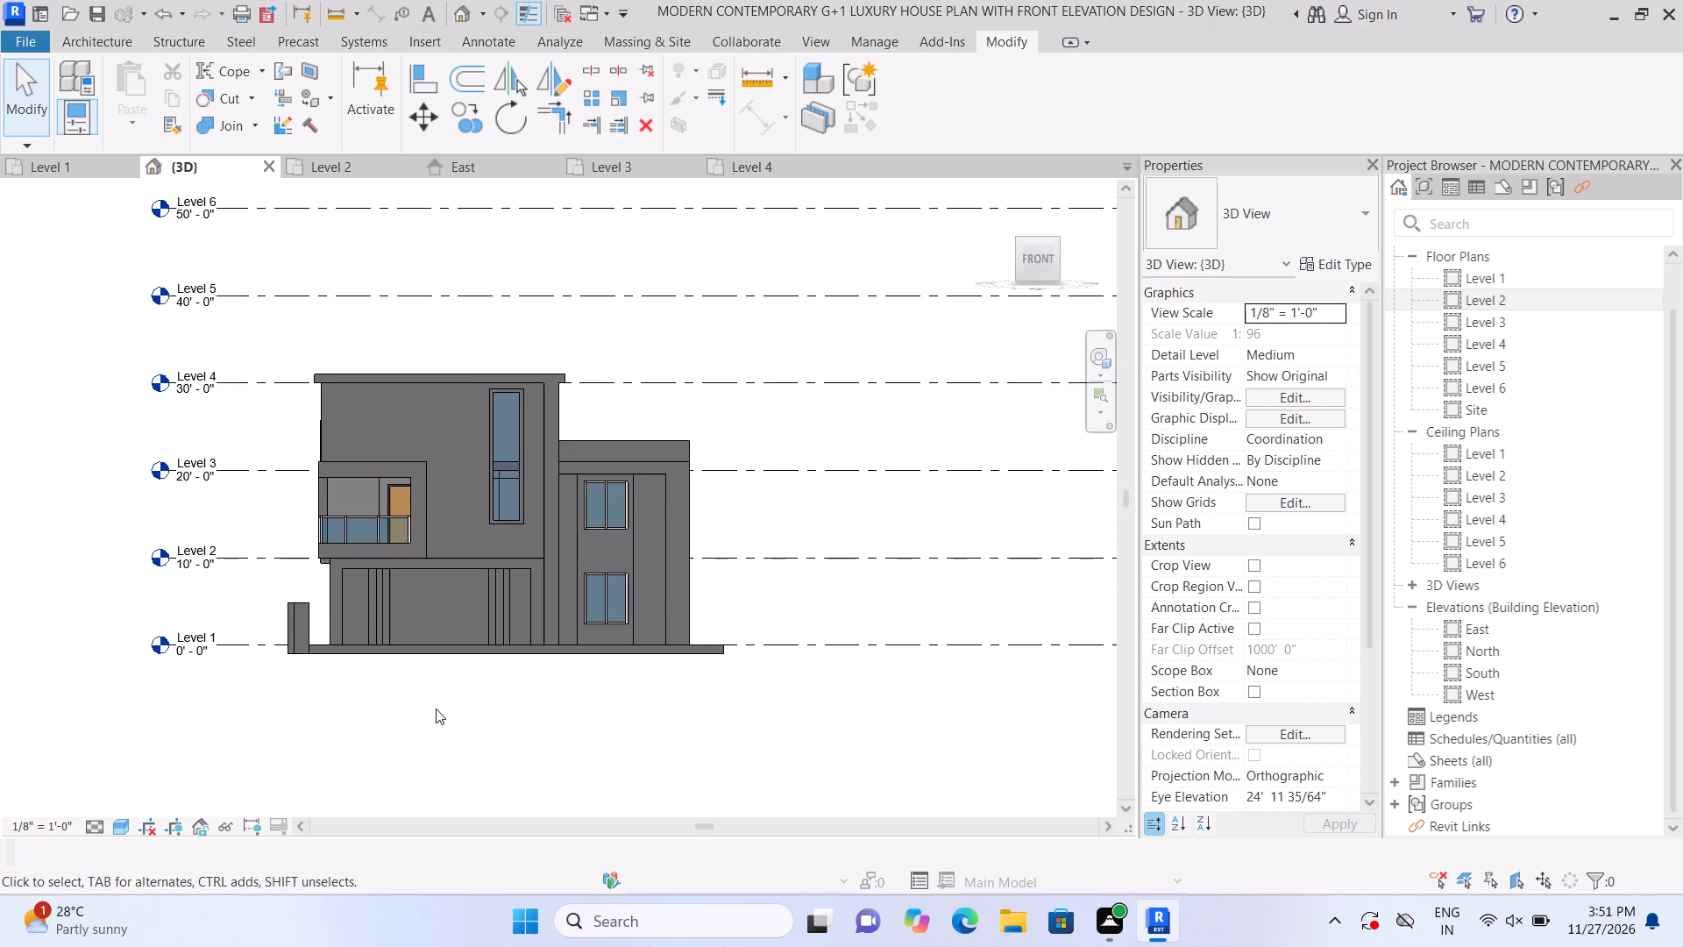
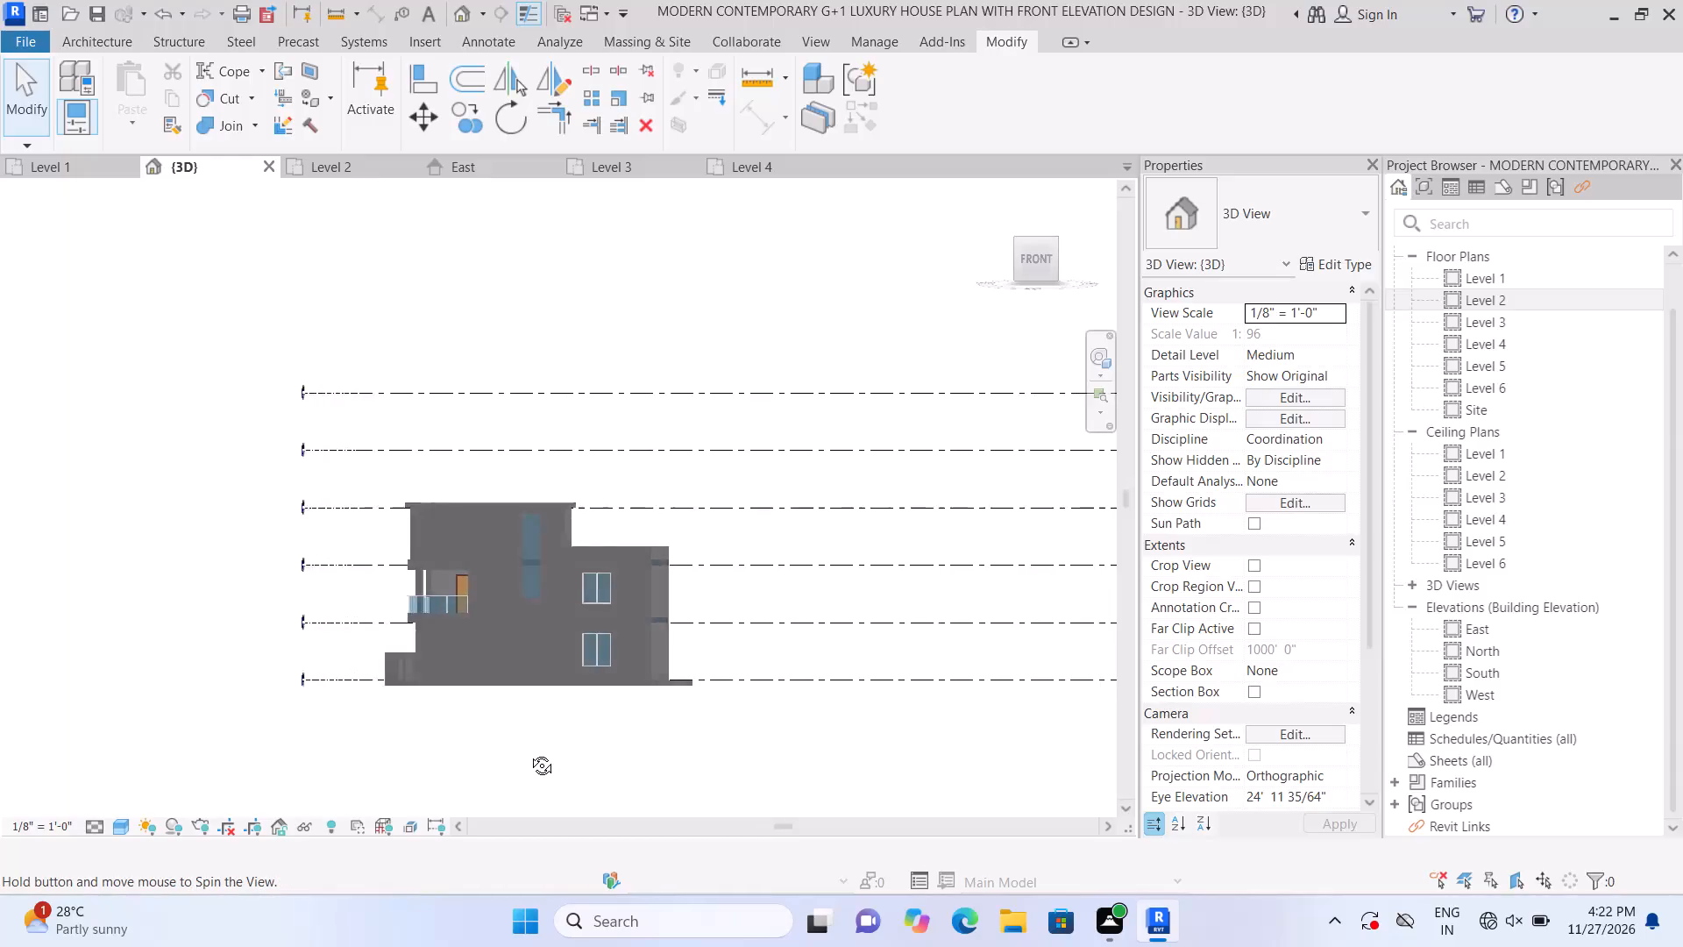
Examine the house from the front-left corner and straight-on left, closing in on the panel between the upper-floor balconies.
middle_click_drag(529, 752, 648, 780)
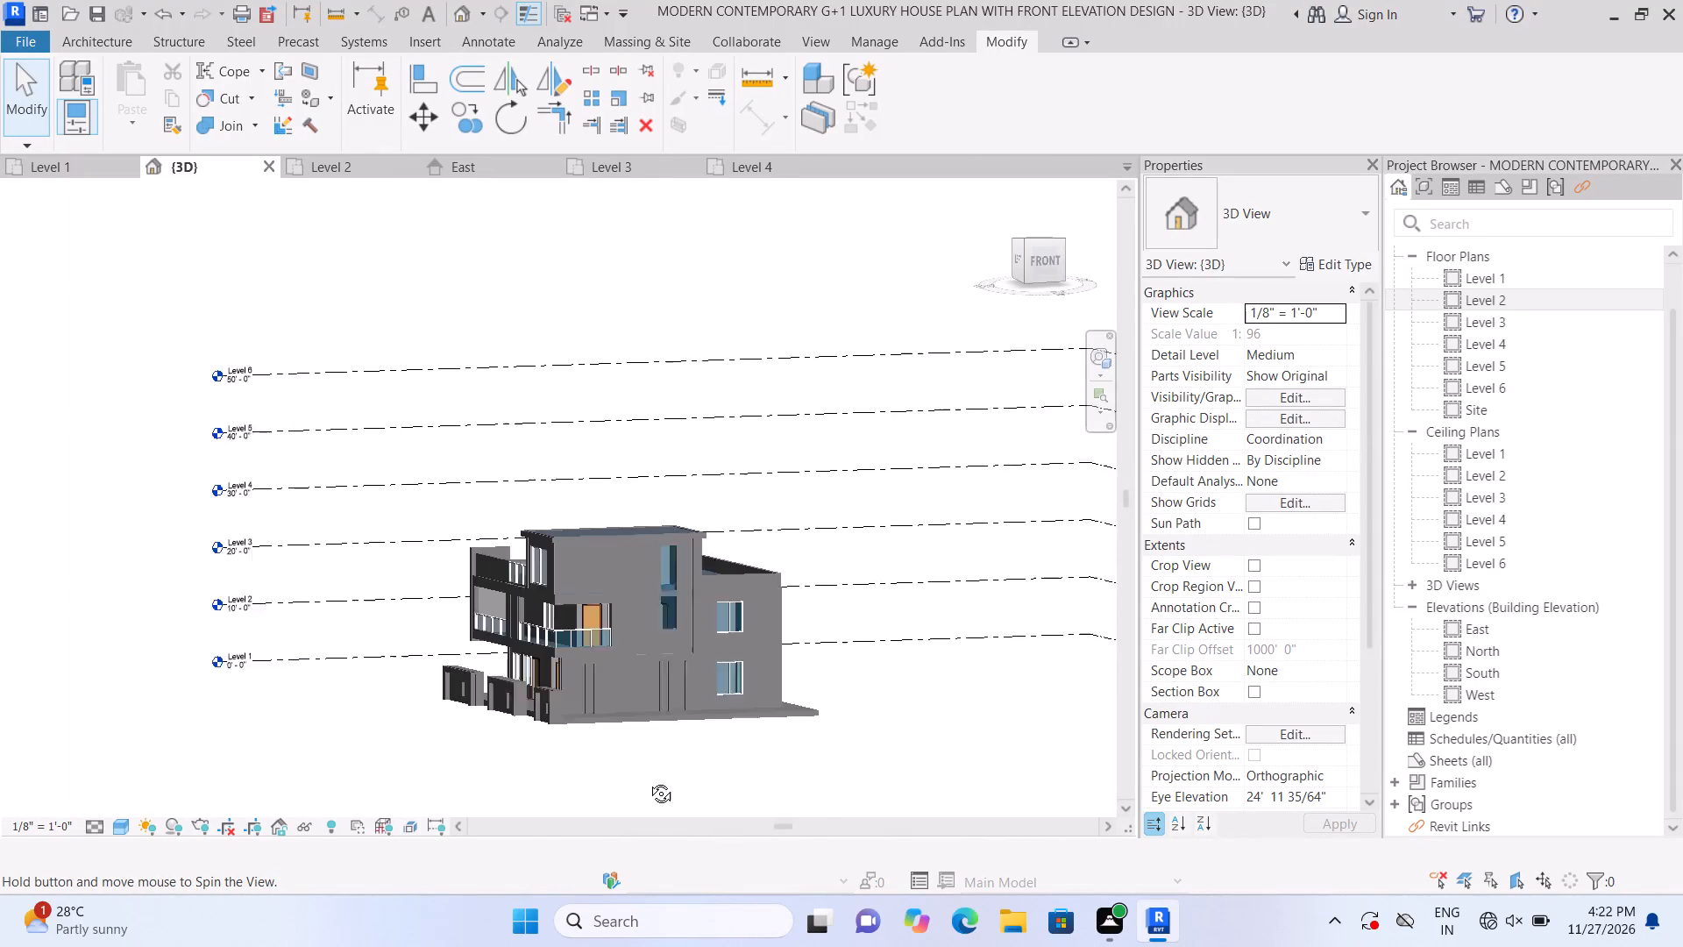
middle_click_drag(648, 780, 677, 780)
scroll(695, 785, "up", 6)
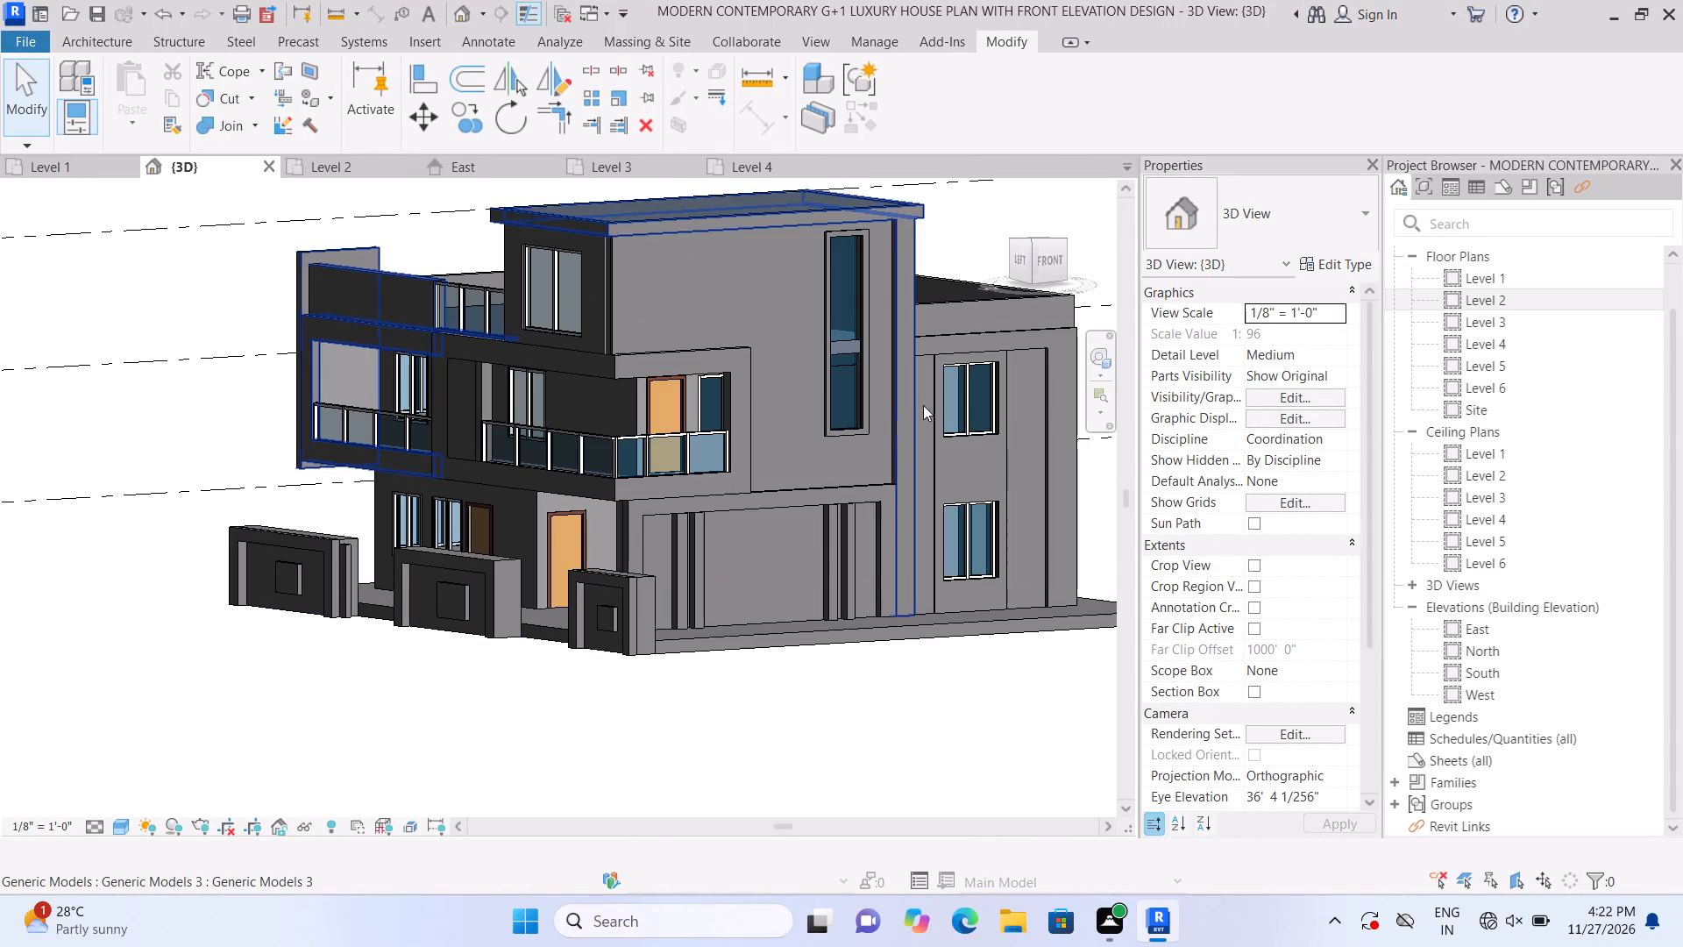
left_click(1015, 262)
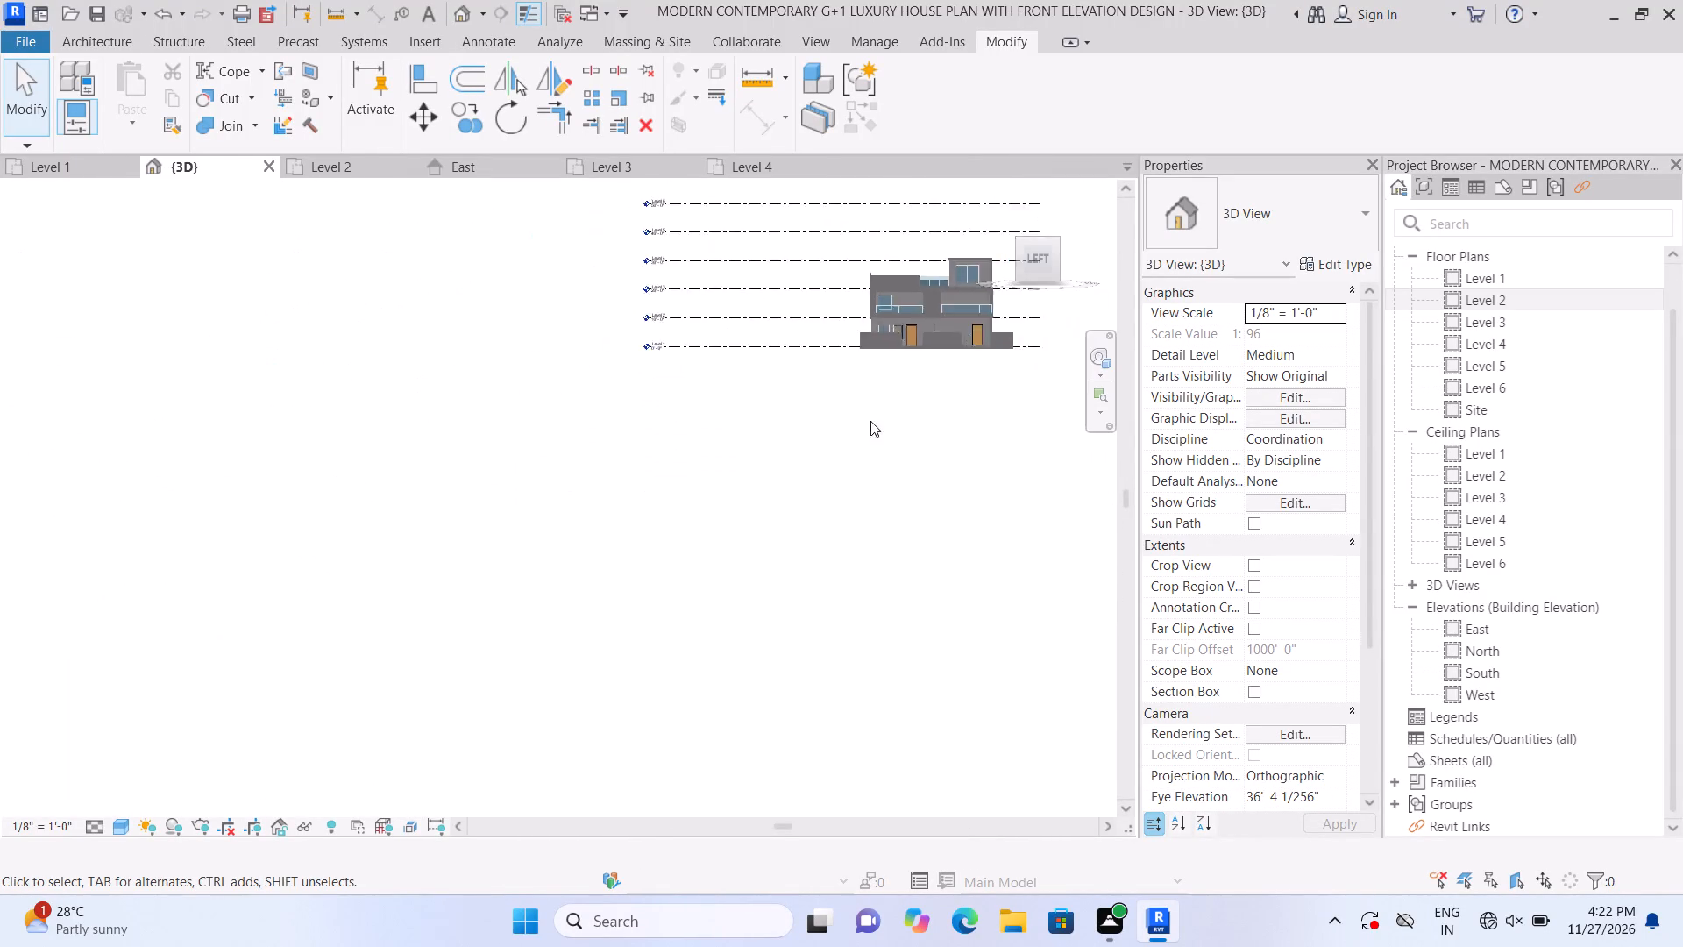
scroll(572, 591, "up", 6)
scroll(704, 475, "up", 3)
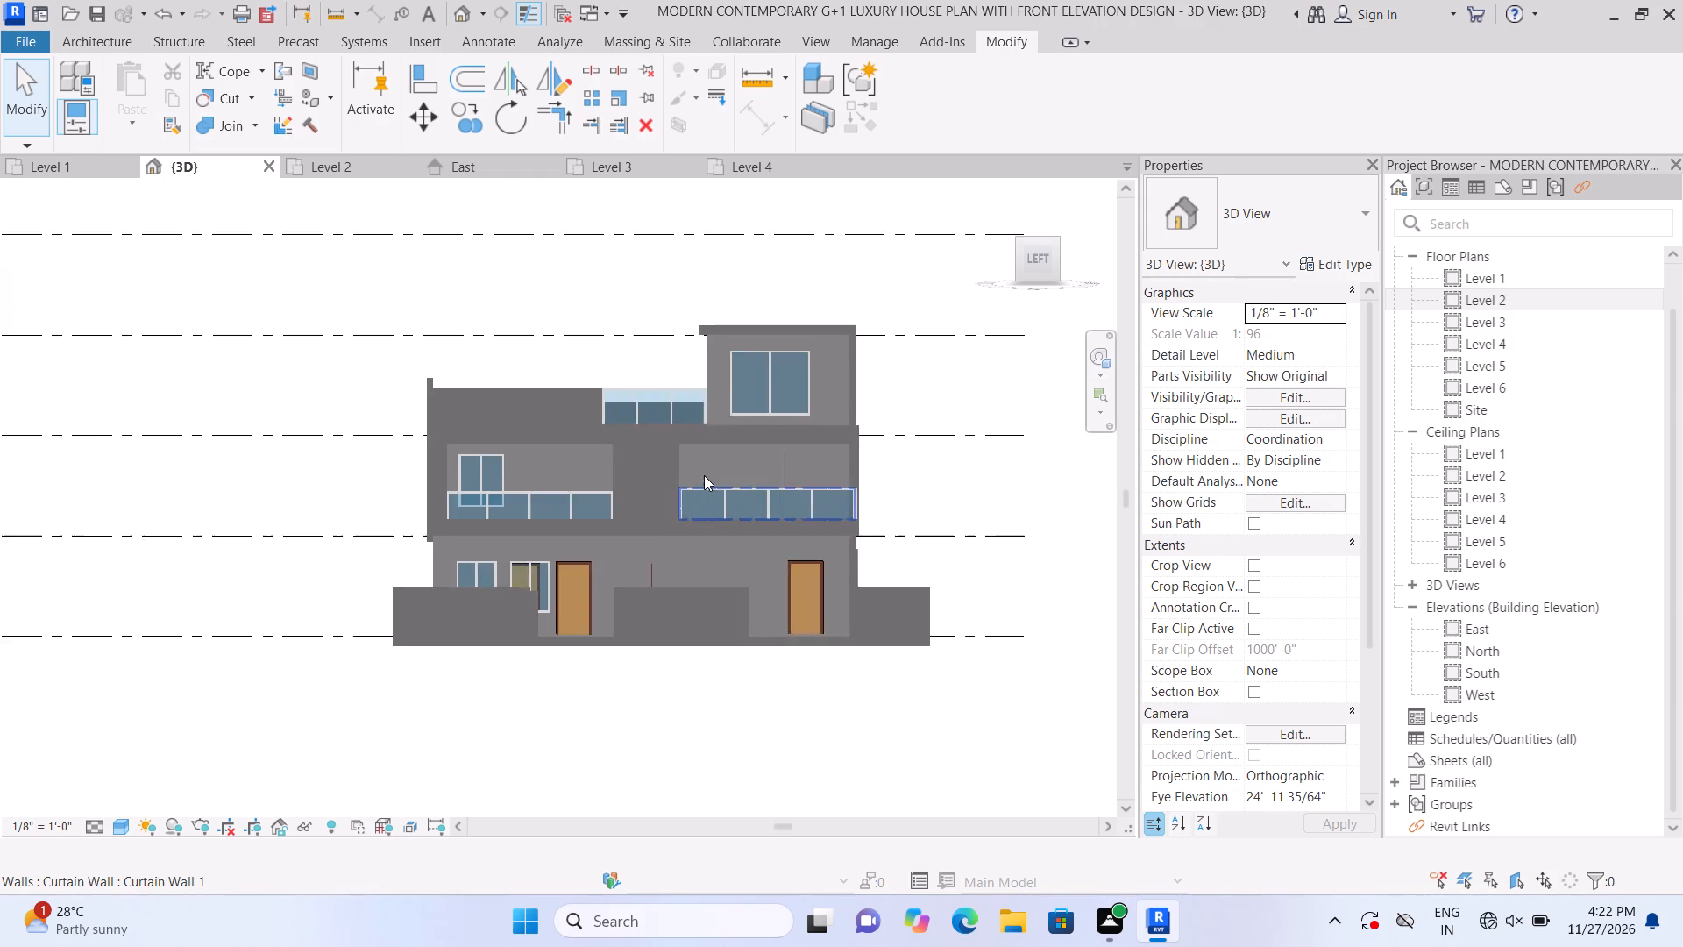
scroll(704, 475, "up", 4)
scroll(621, 474, "up", 2)
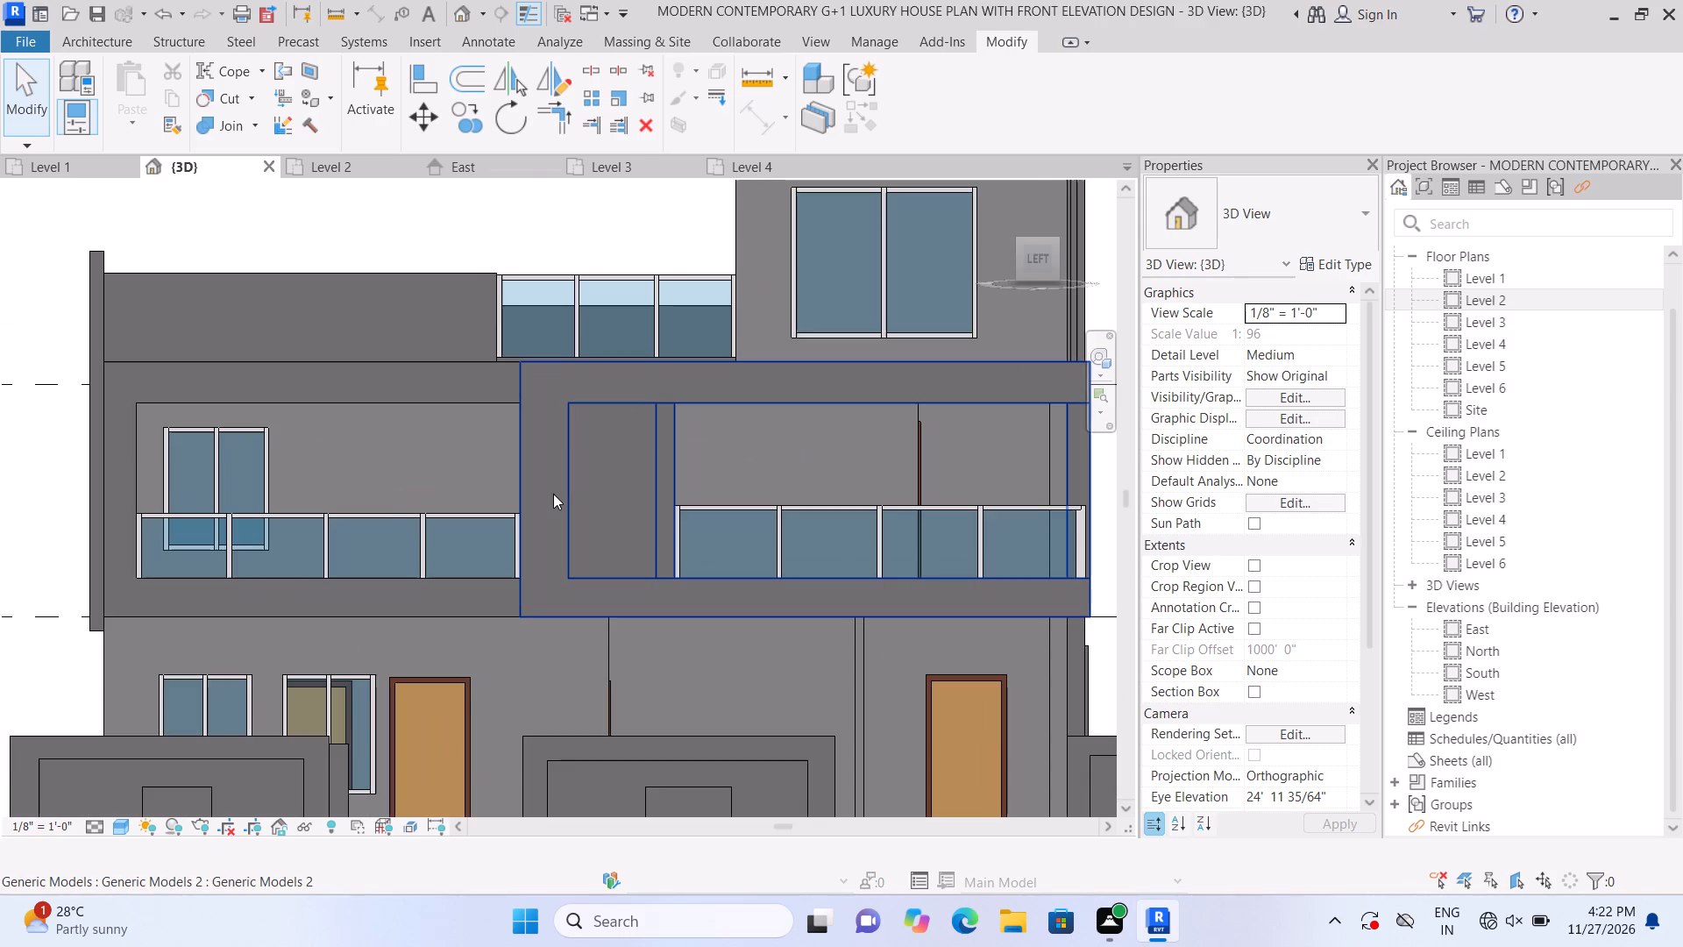
scroll(553, 494, "up", 1)
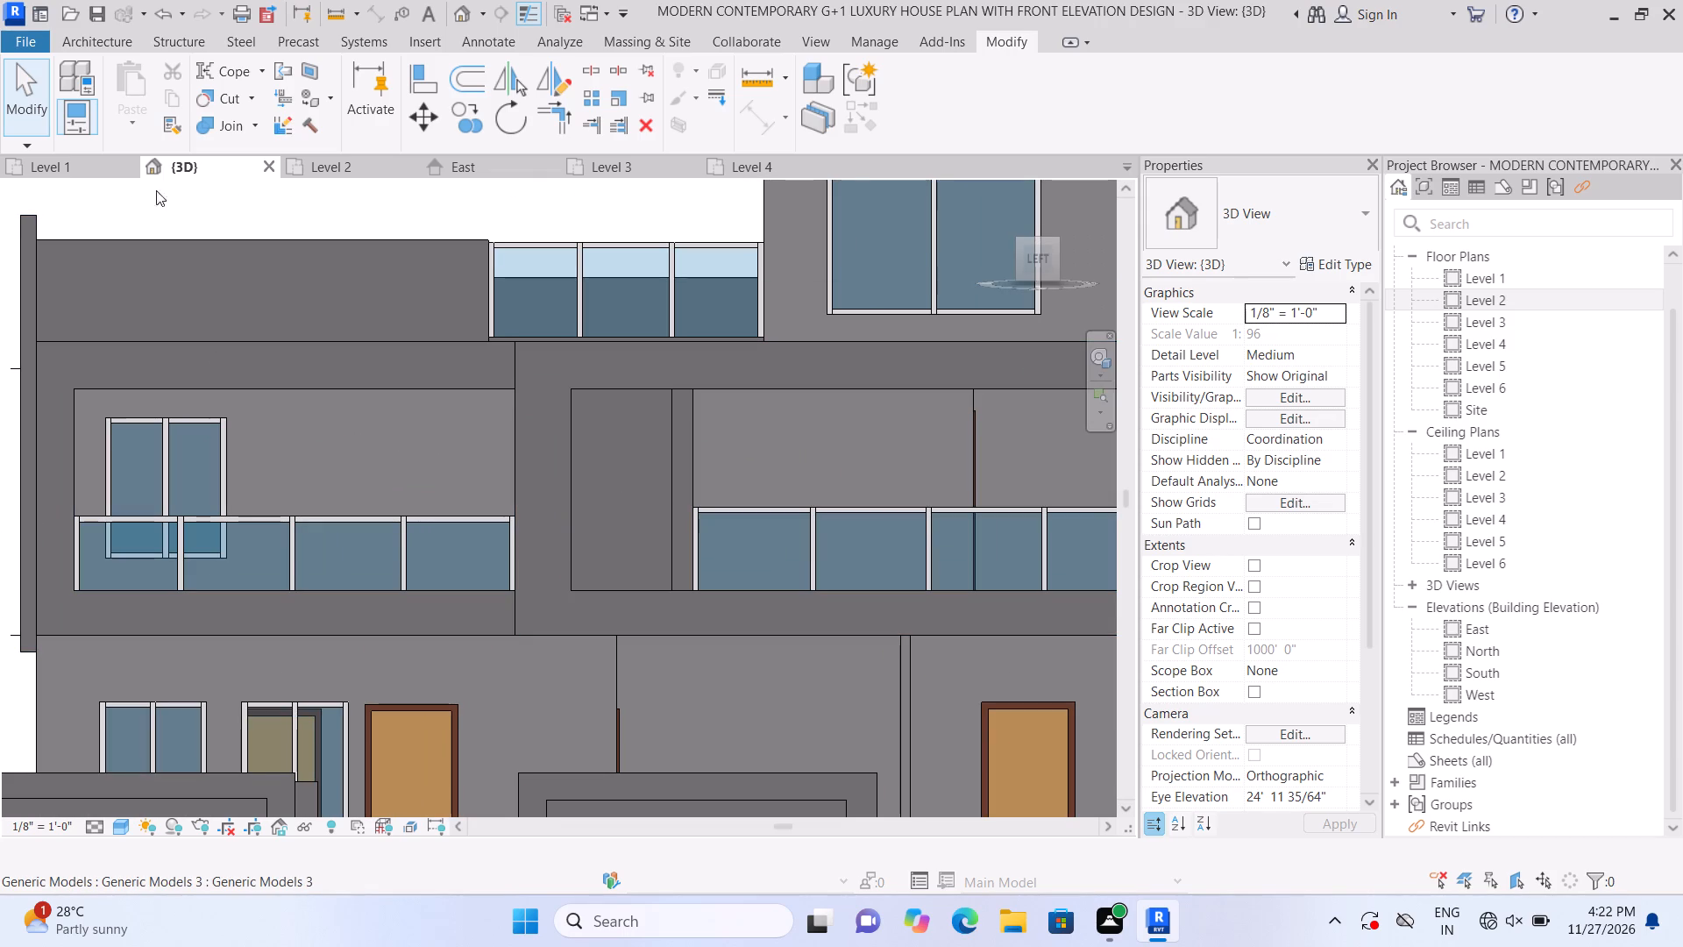
Start an in-place model in the Audio Visual Devices category, keeping the suggested name.
left_click(95, 44)
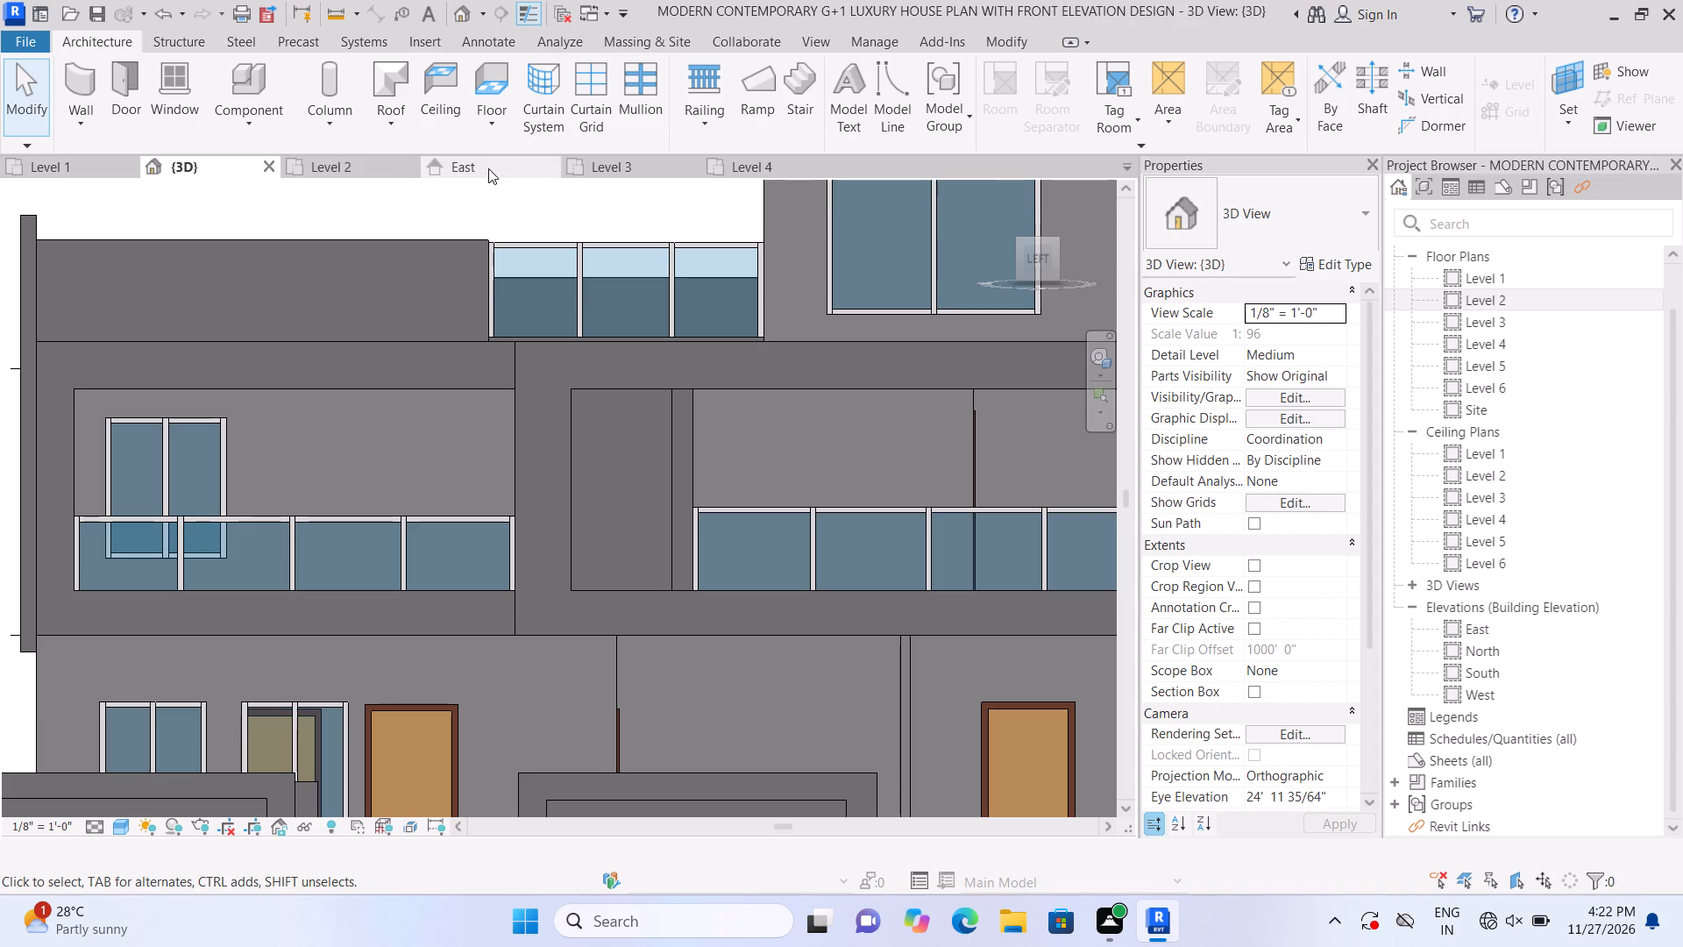
left_click(265, 129)
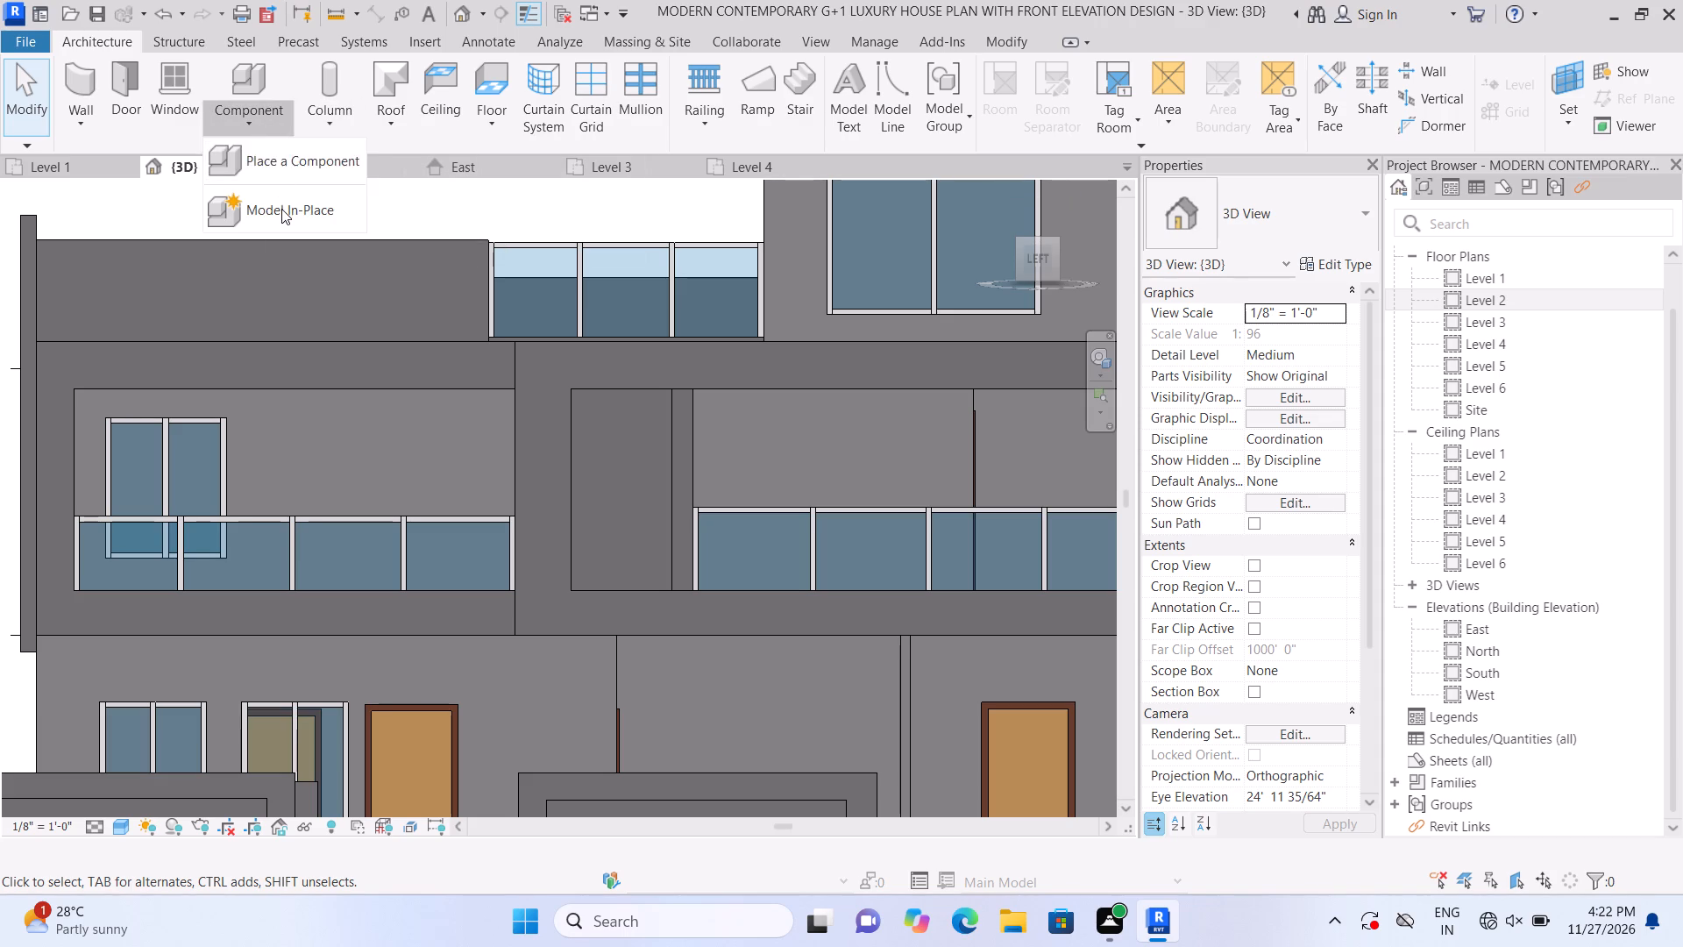
double_click(282, 209)
left_click(1017, 278)
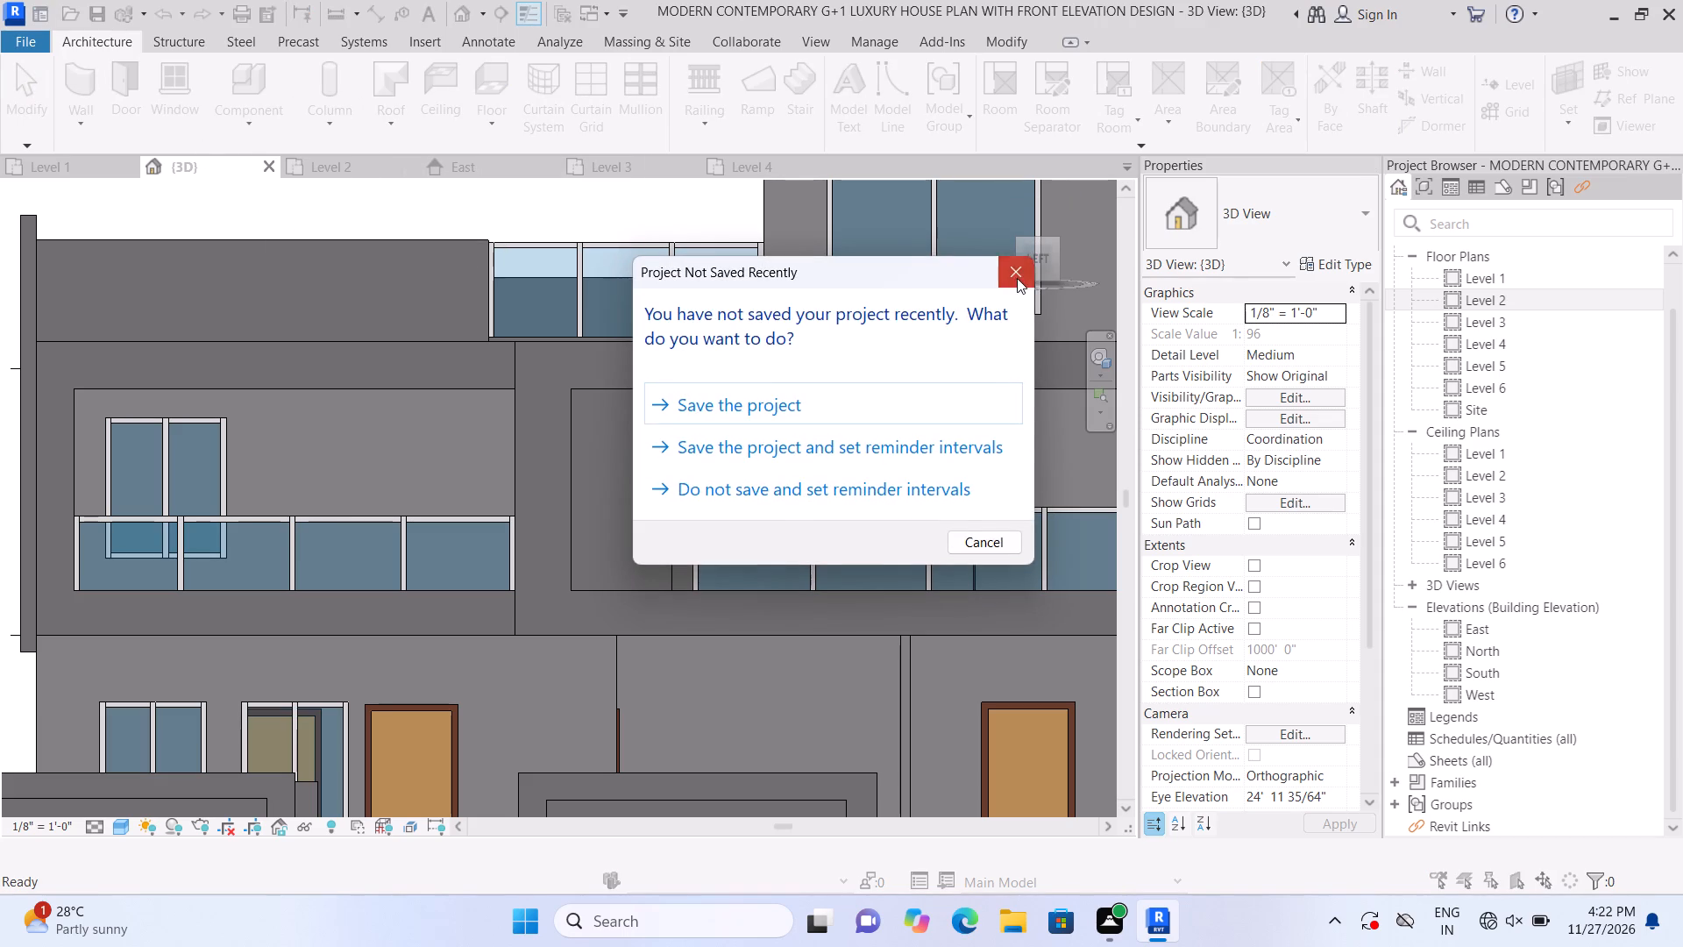
double_click(847, 688)
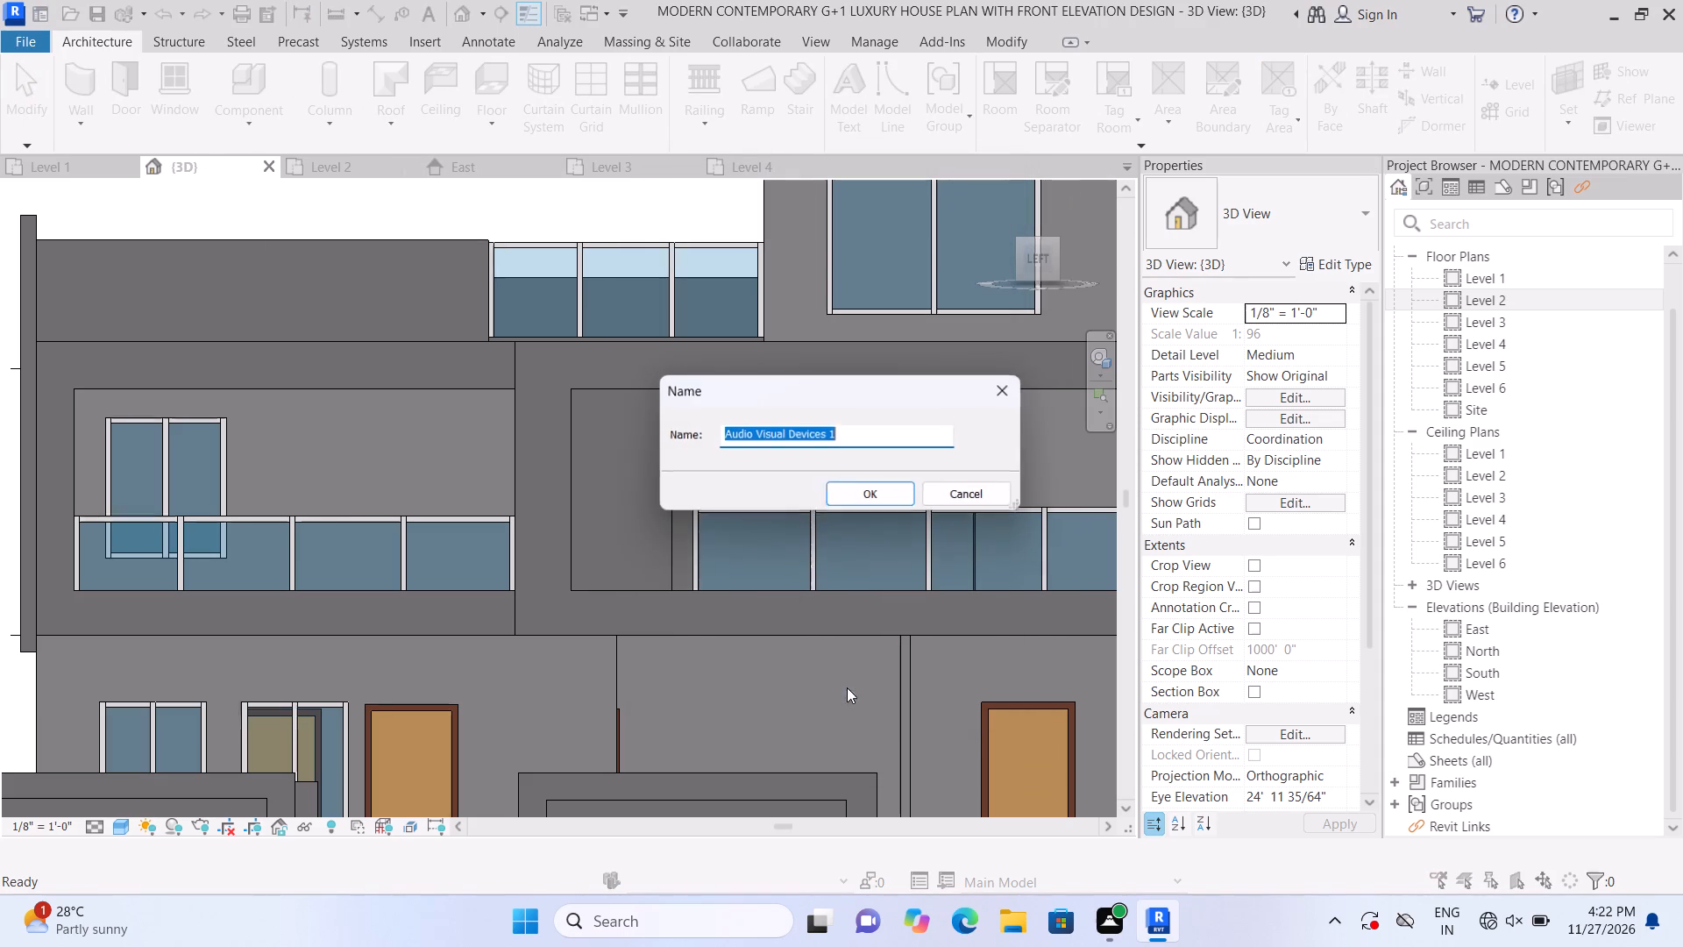
double_click(873, 497)
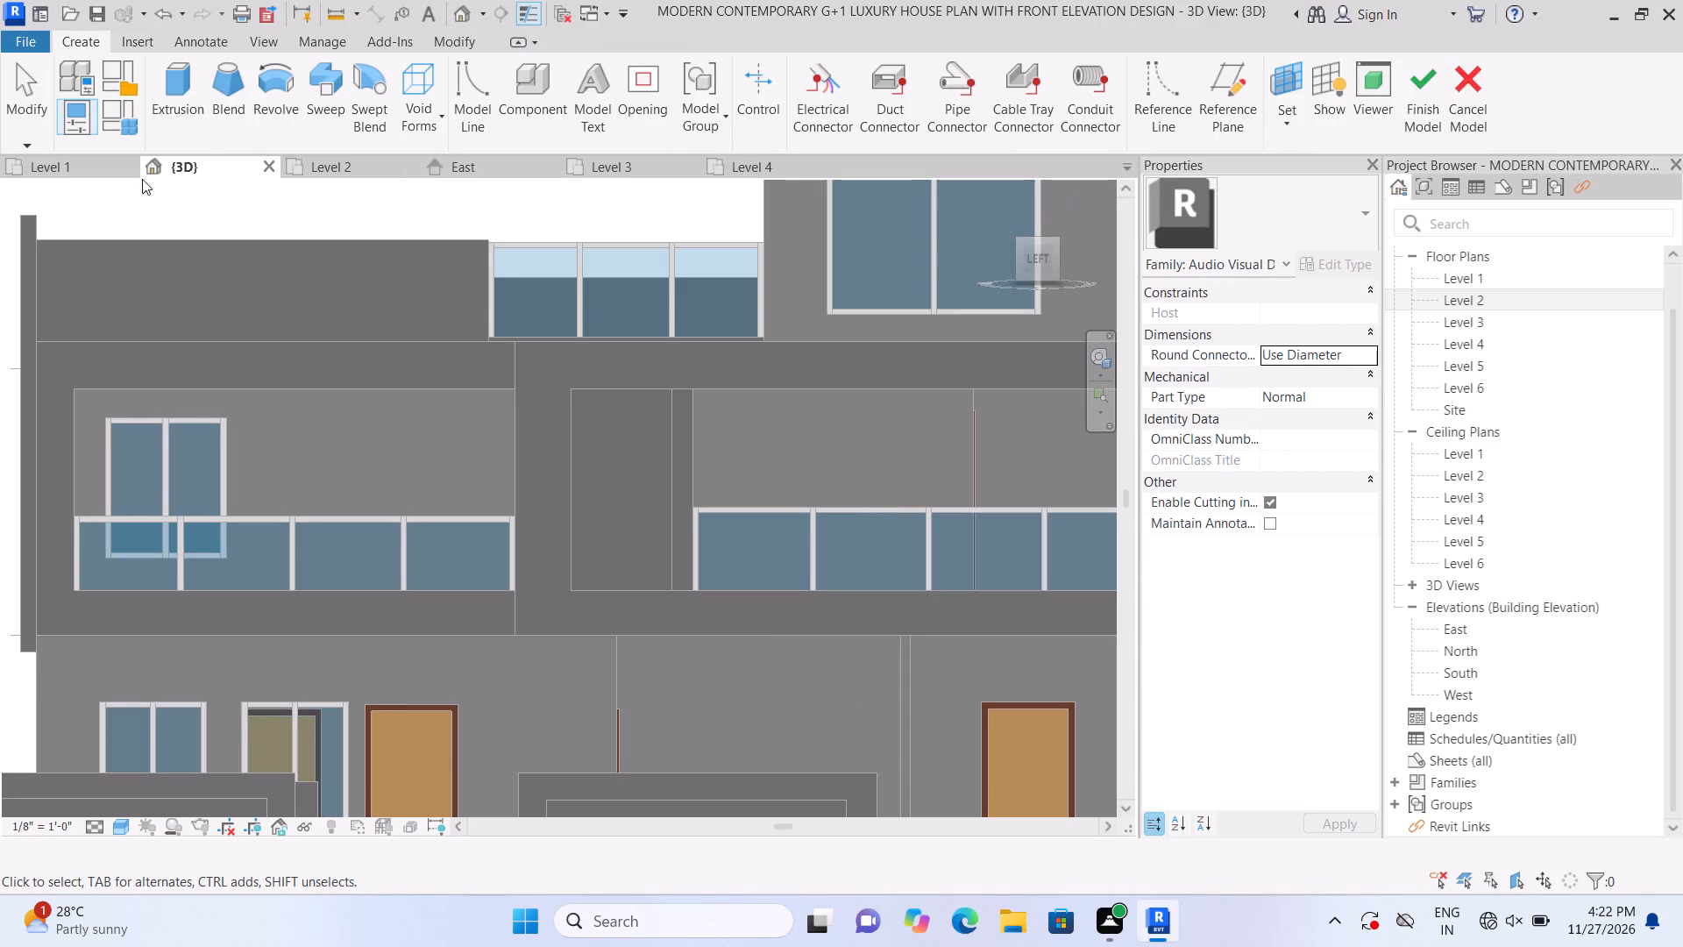
Start a void extrusion and pick the recessed panel between the upper-floor balconies as its work plane.
double_click(433, 115)
double_click(433, 115)
double_click(442, 109)
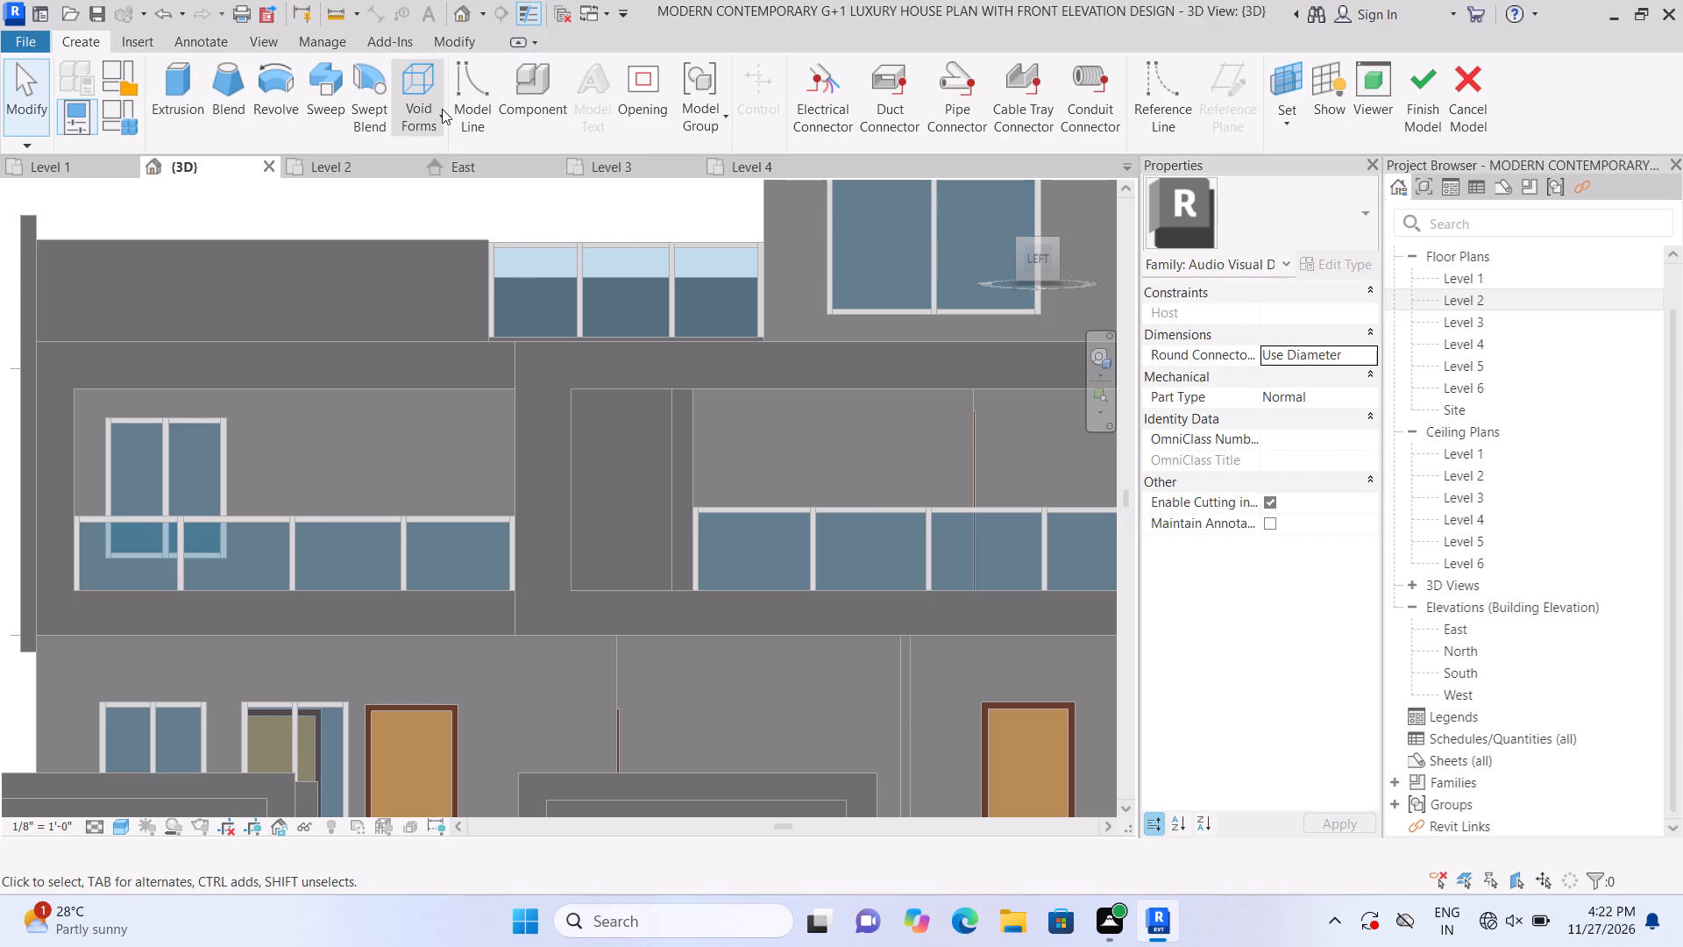
left_click(437, 118)
left_click(442, 169)
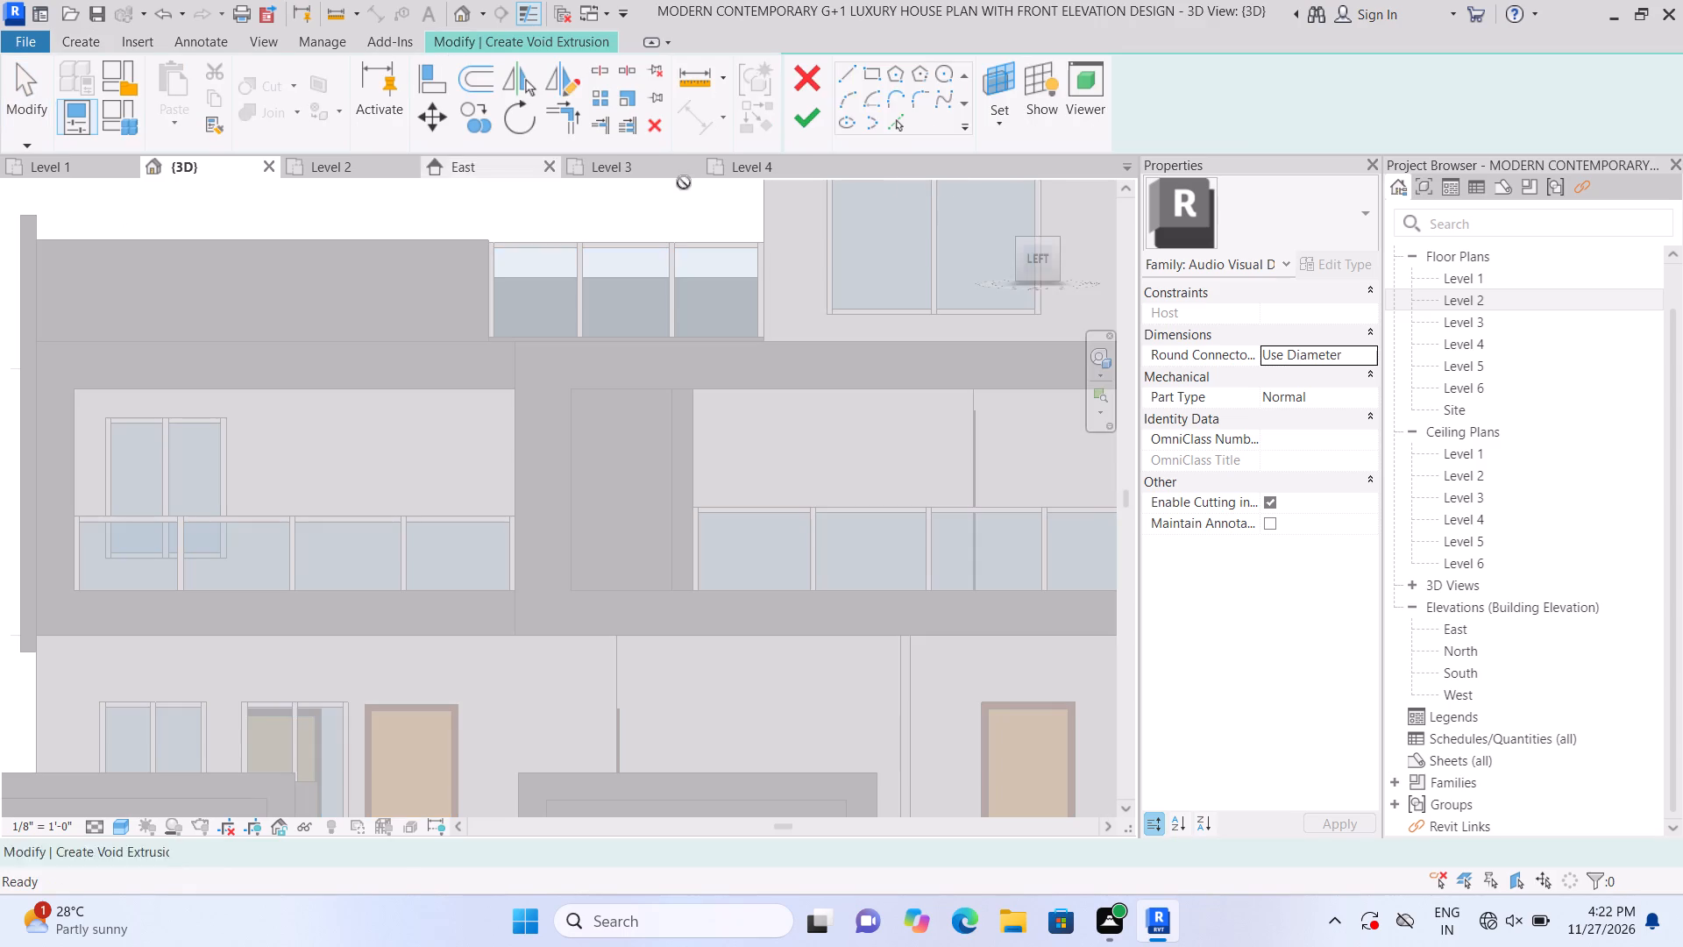
left_click(1123, 128)
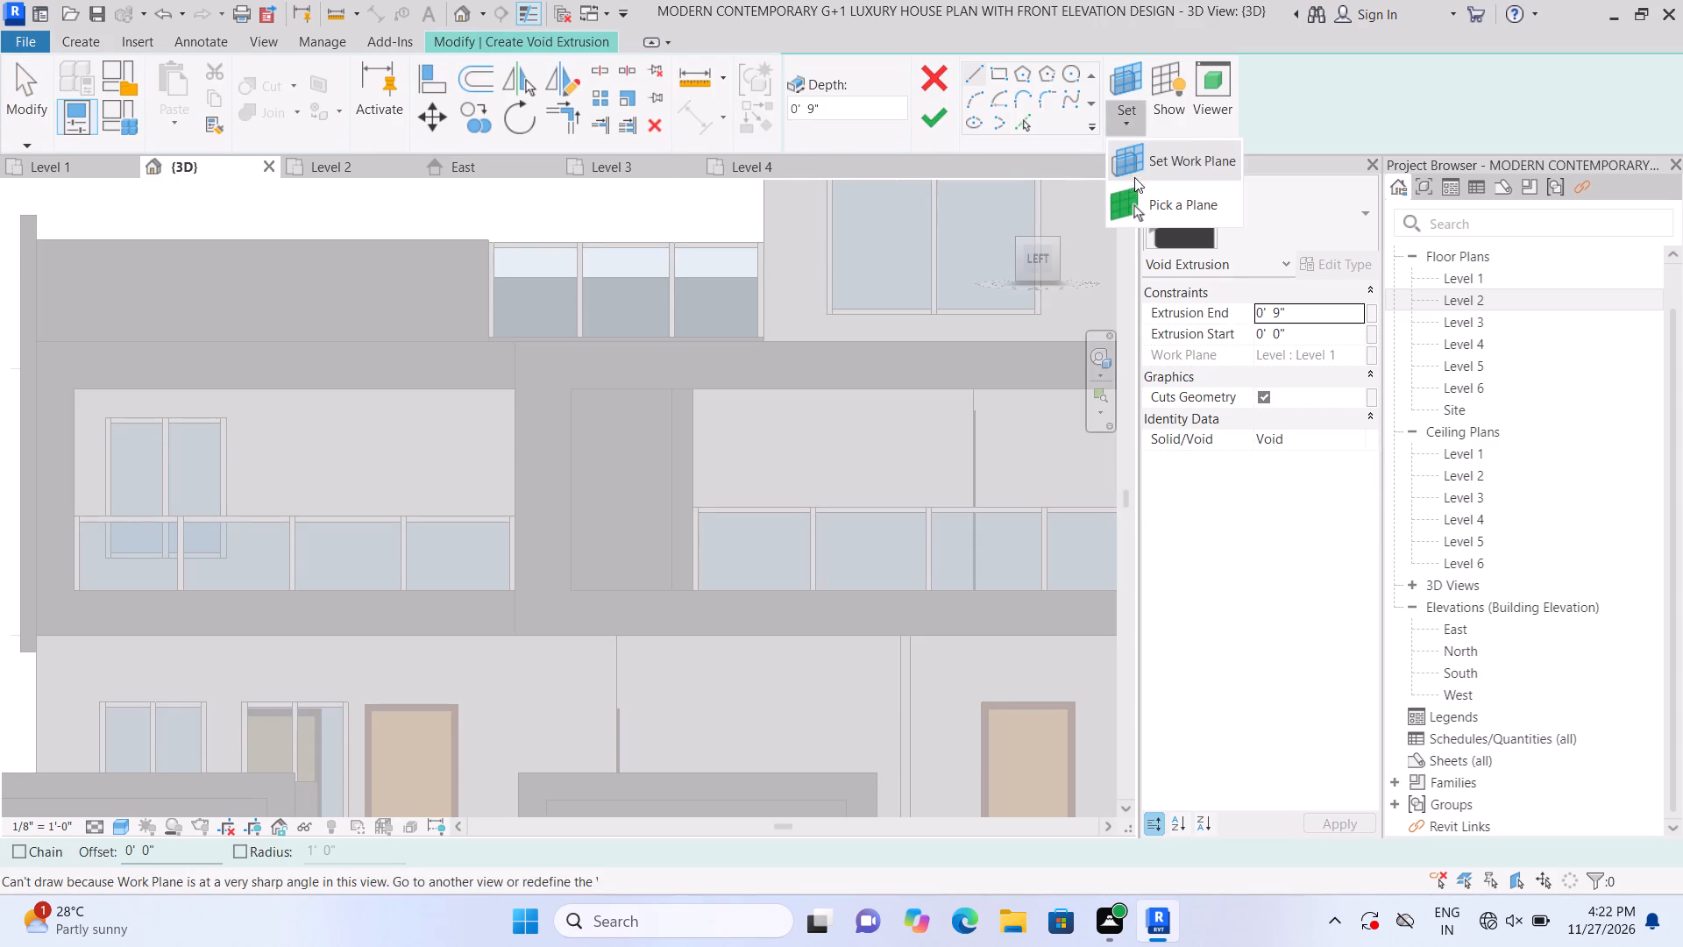
double_click(1134, 187)
scroll(713, 492, "up", 2)
left_click(624, 466)
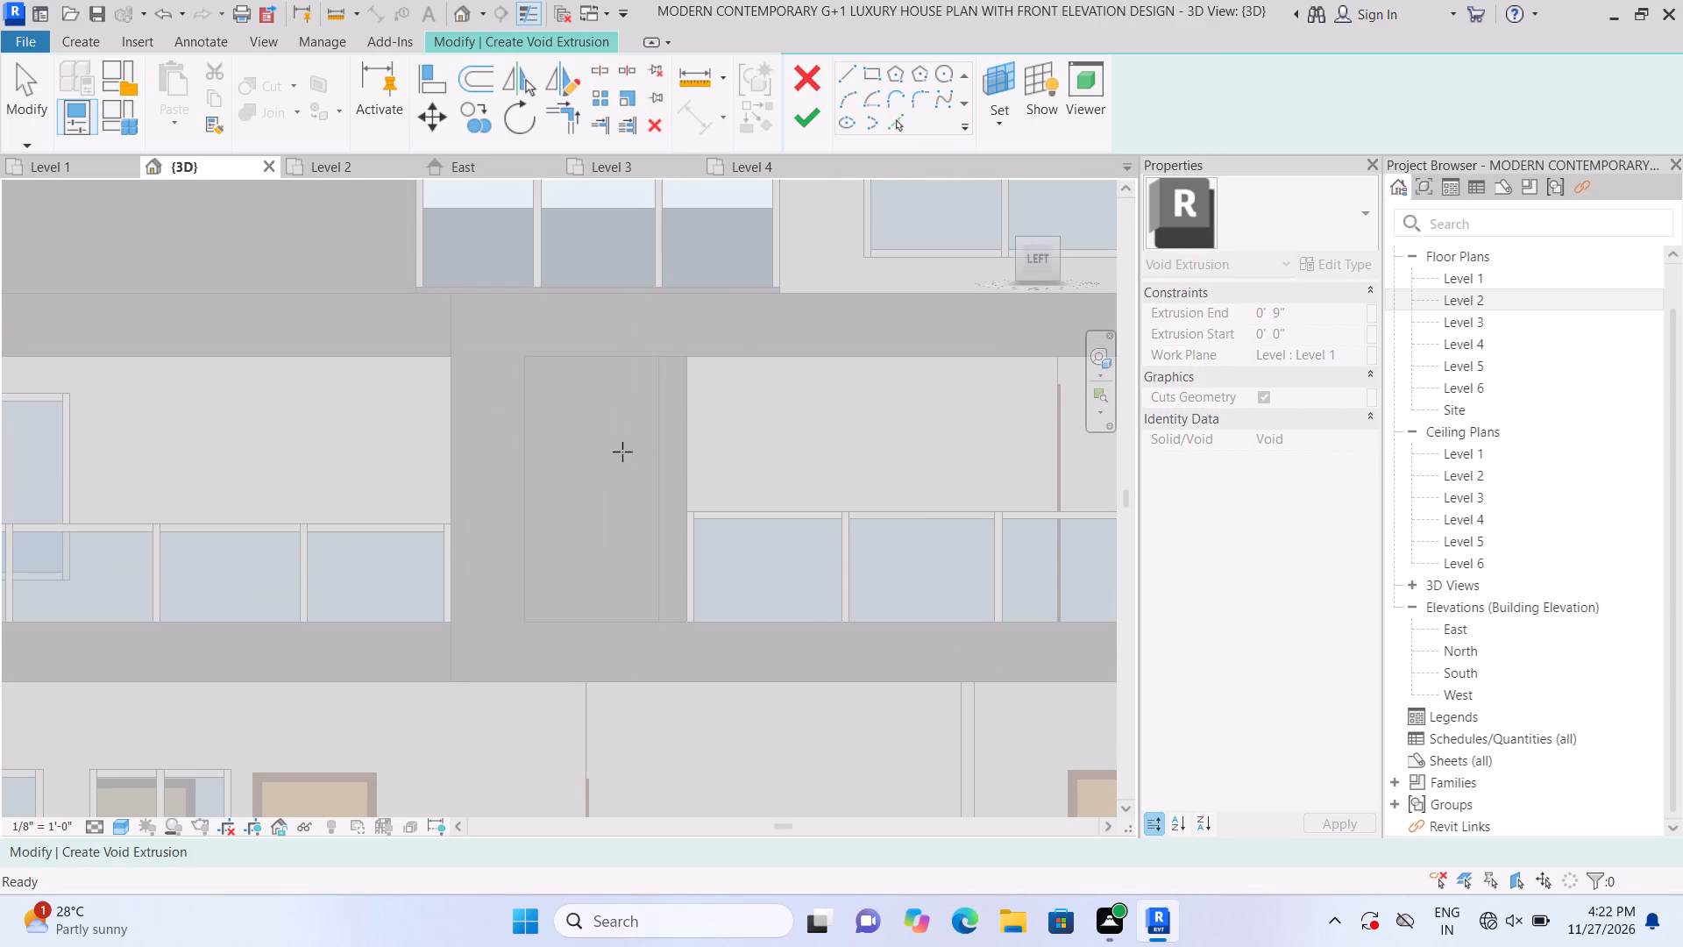
Pick the void extrusion's work plane again on the rectangular face of the recessed panel between the balconies.
left_click(1003, 68)
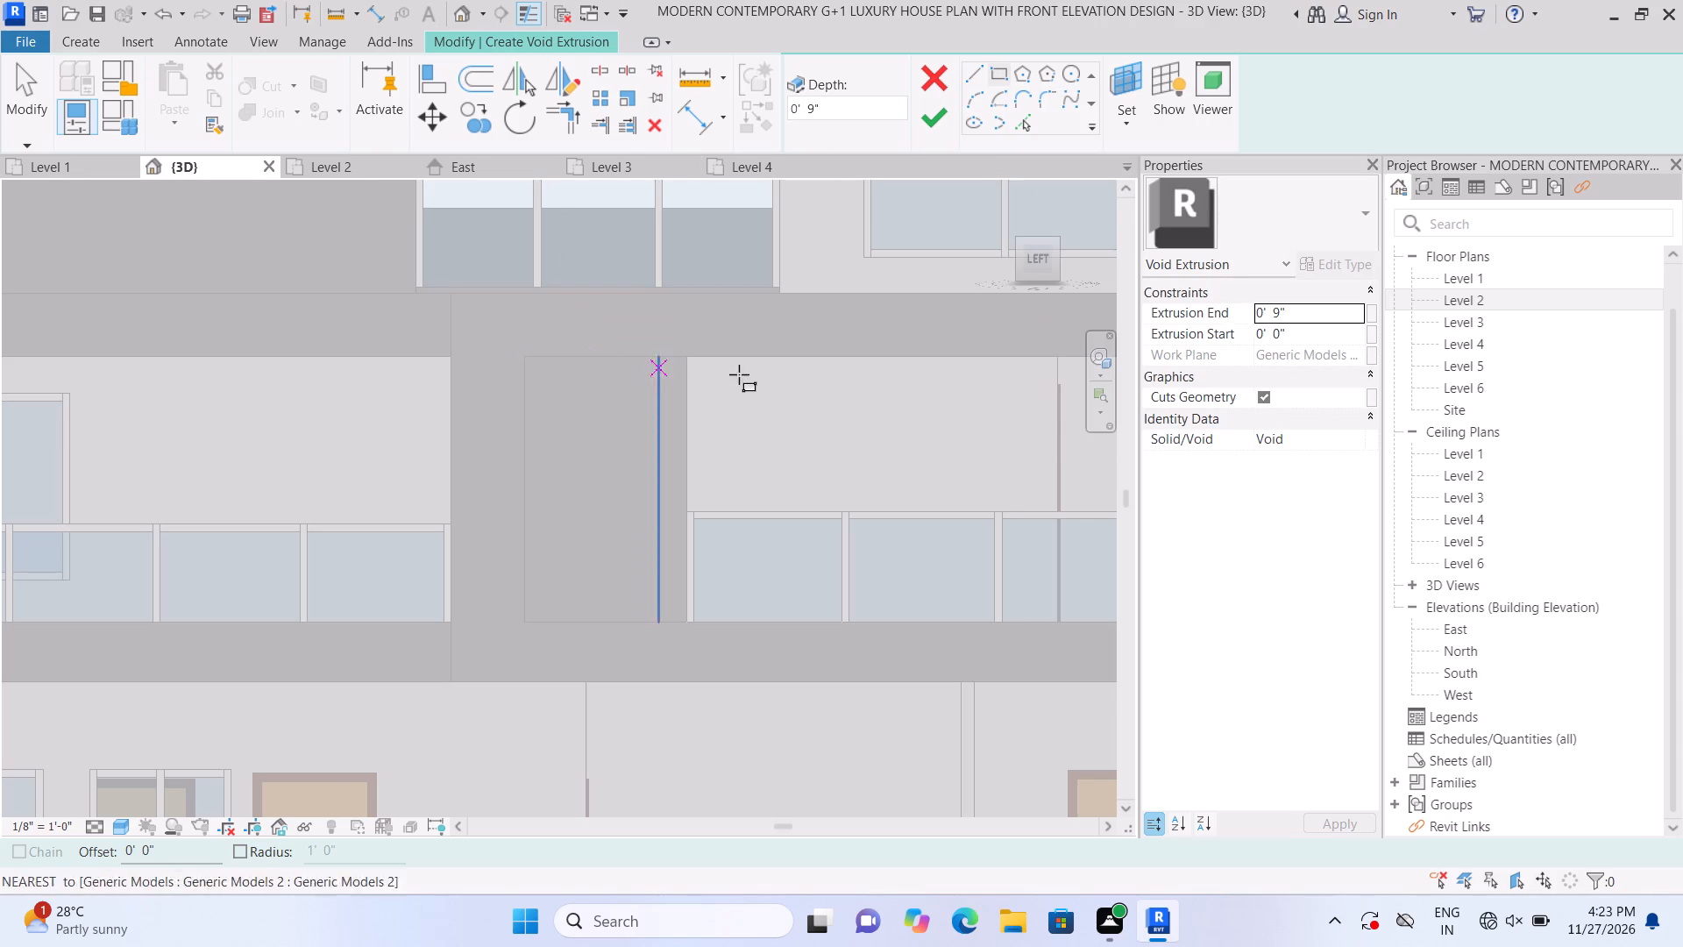
scroll(567, 369, "up", 2)
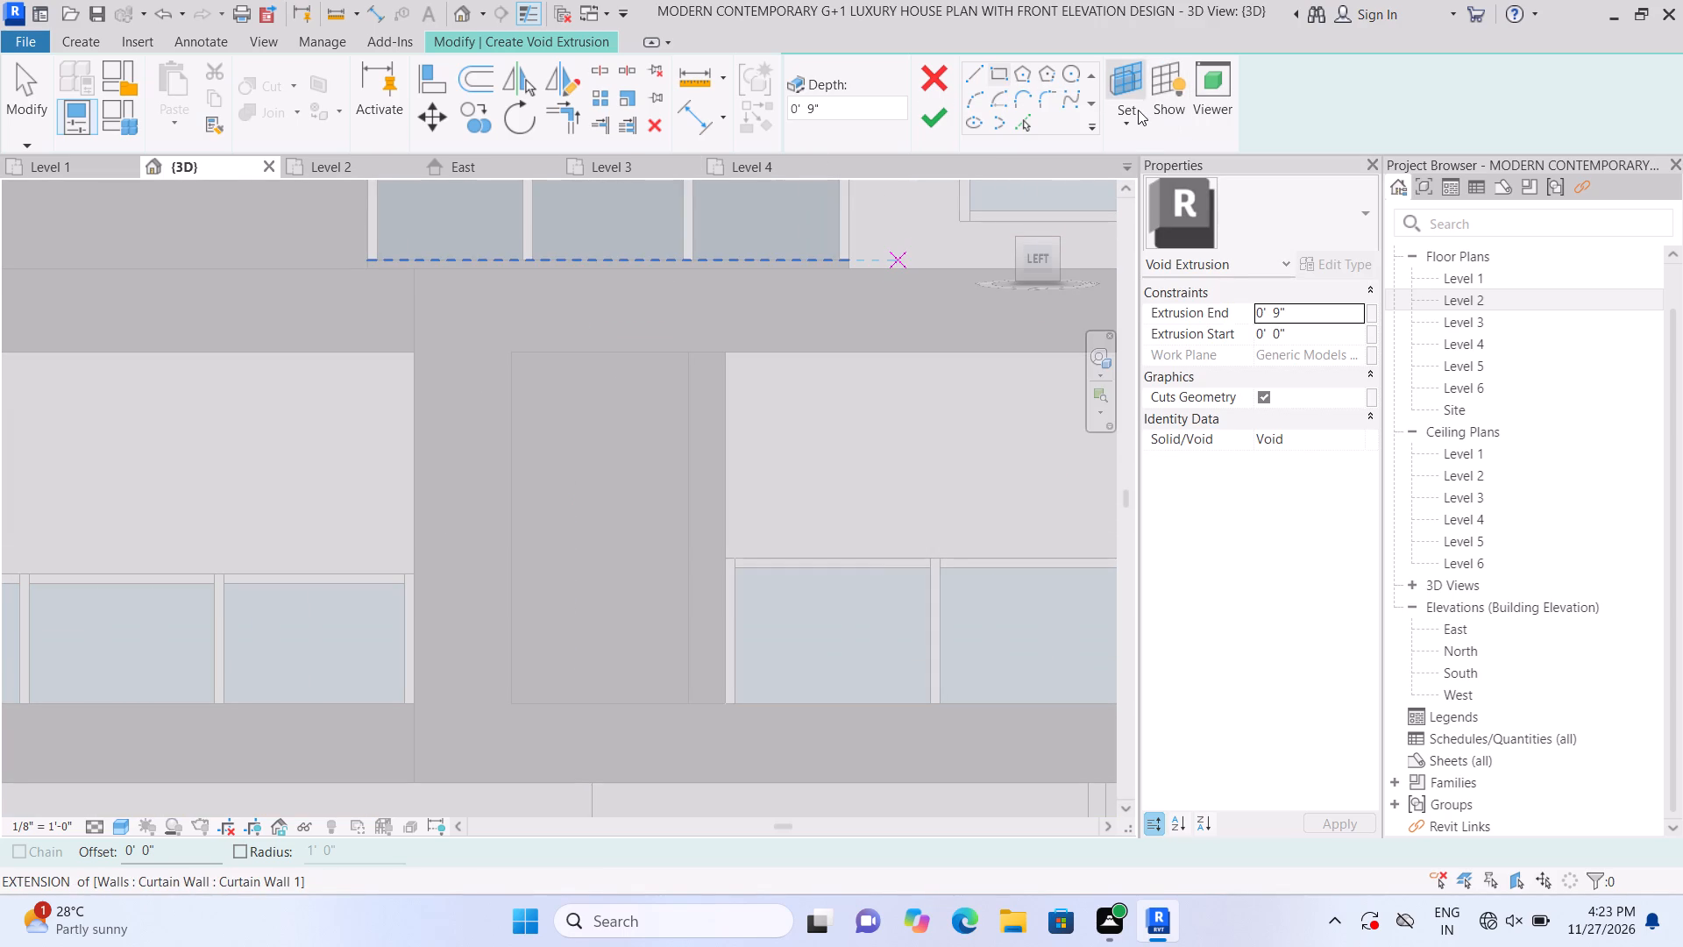
left_click(1138, 110)
left_click(1140, 189)
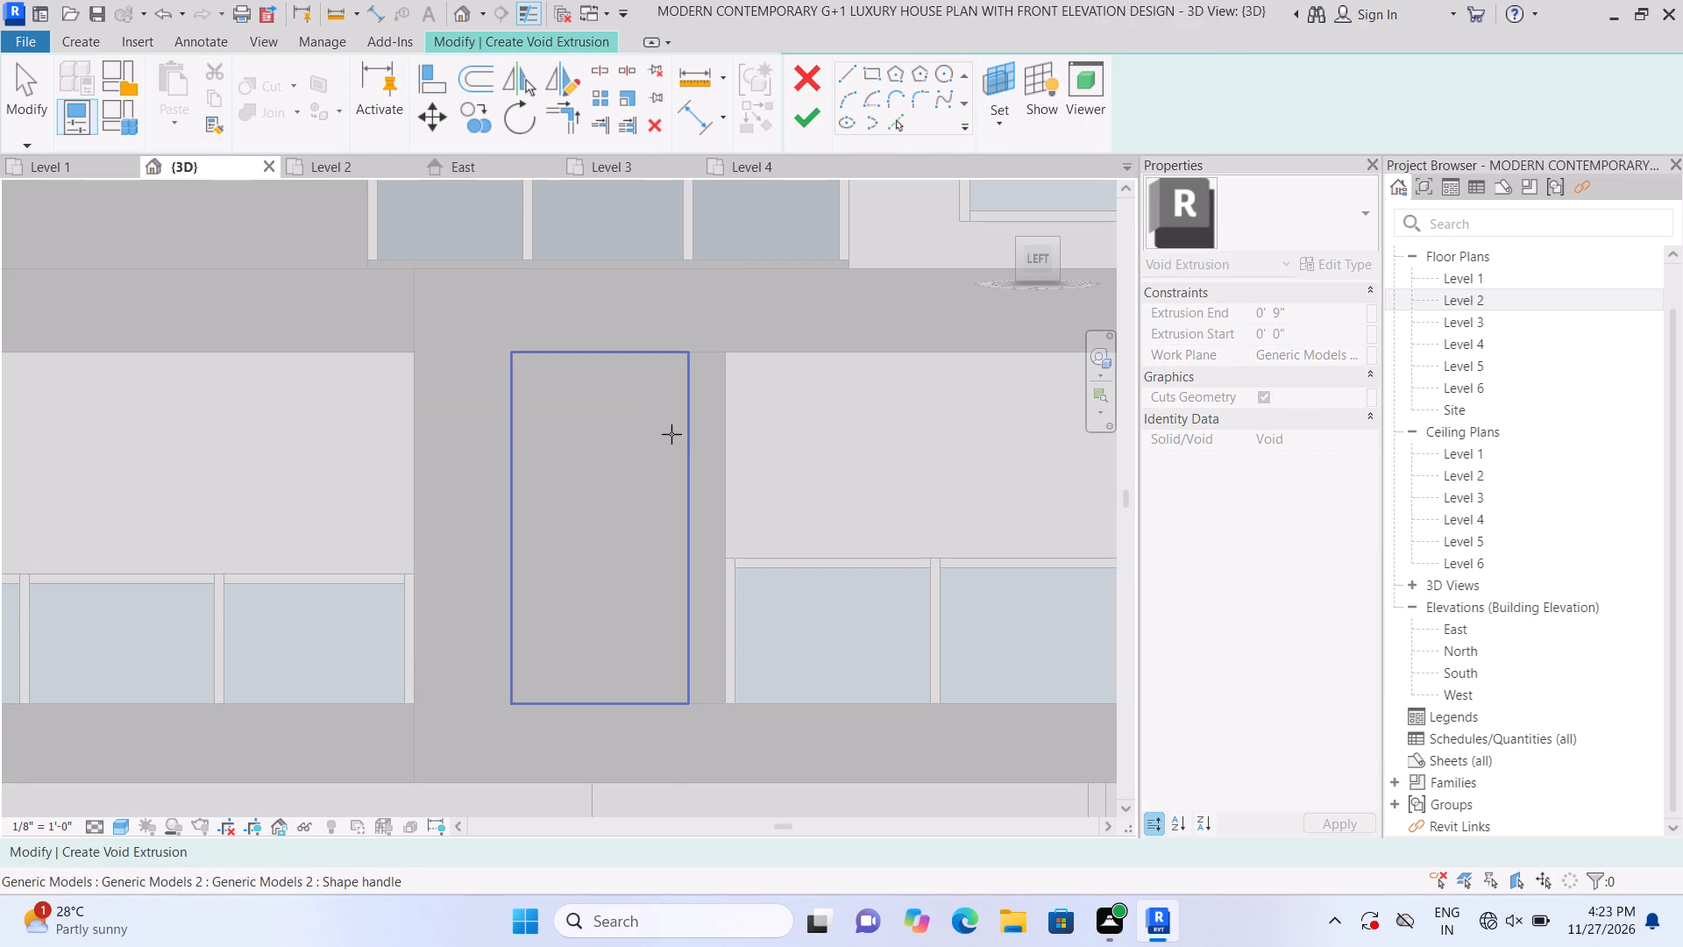
left_click(666, 432)
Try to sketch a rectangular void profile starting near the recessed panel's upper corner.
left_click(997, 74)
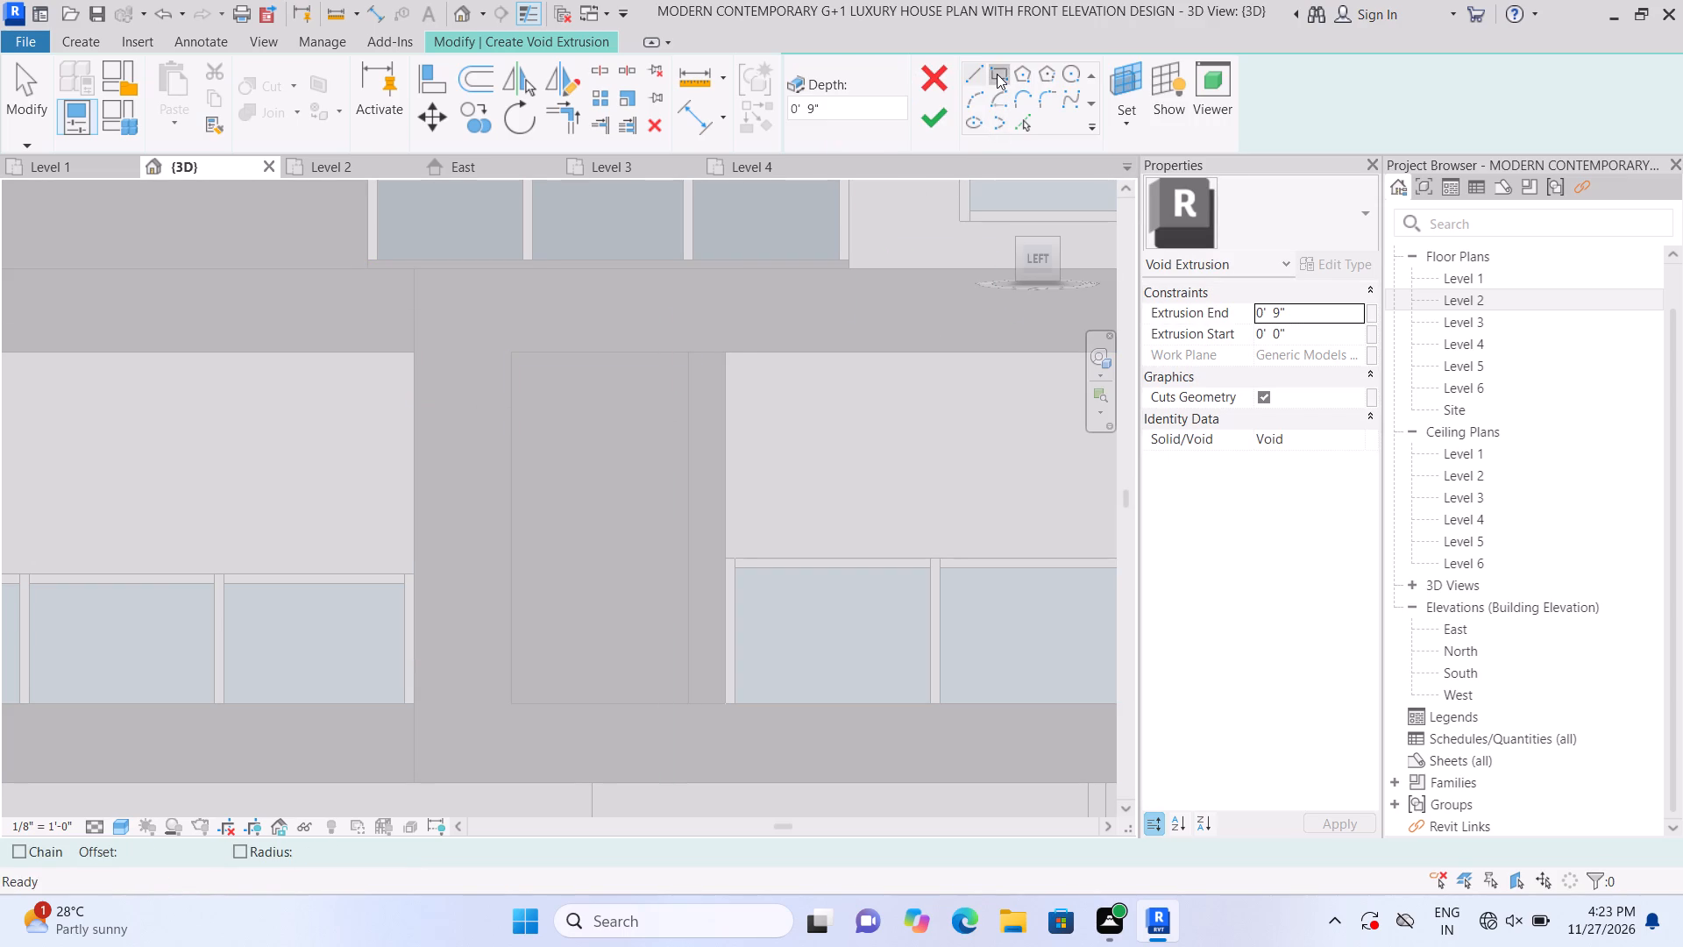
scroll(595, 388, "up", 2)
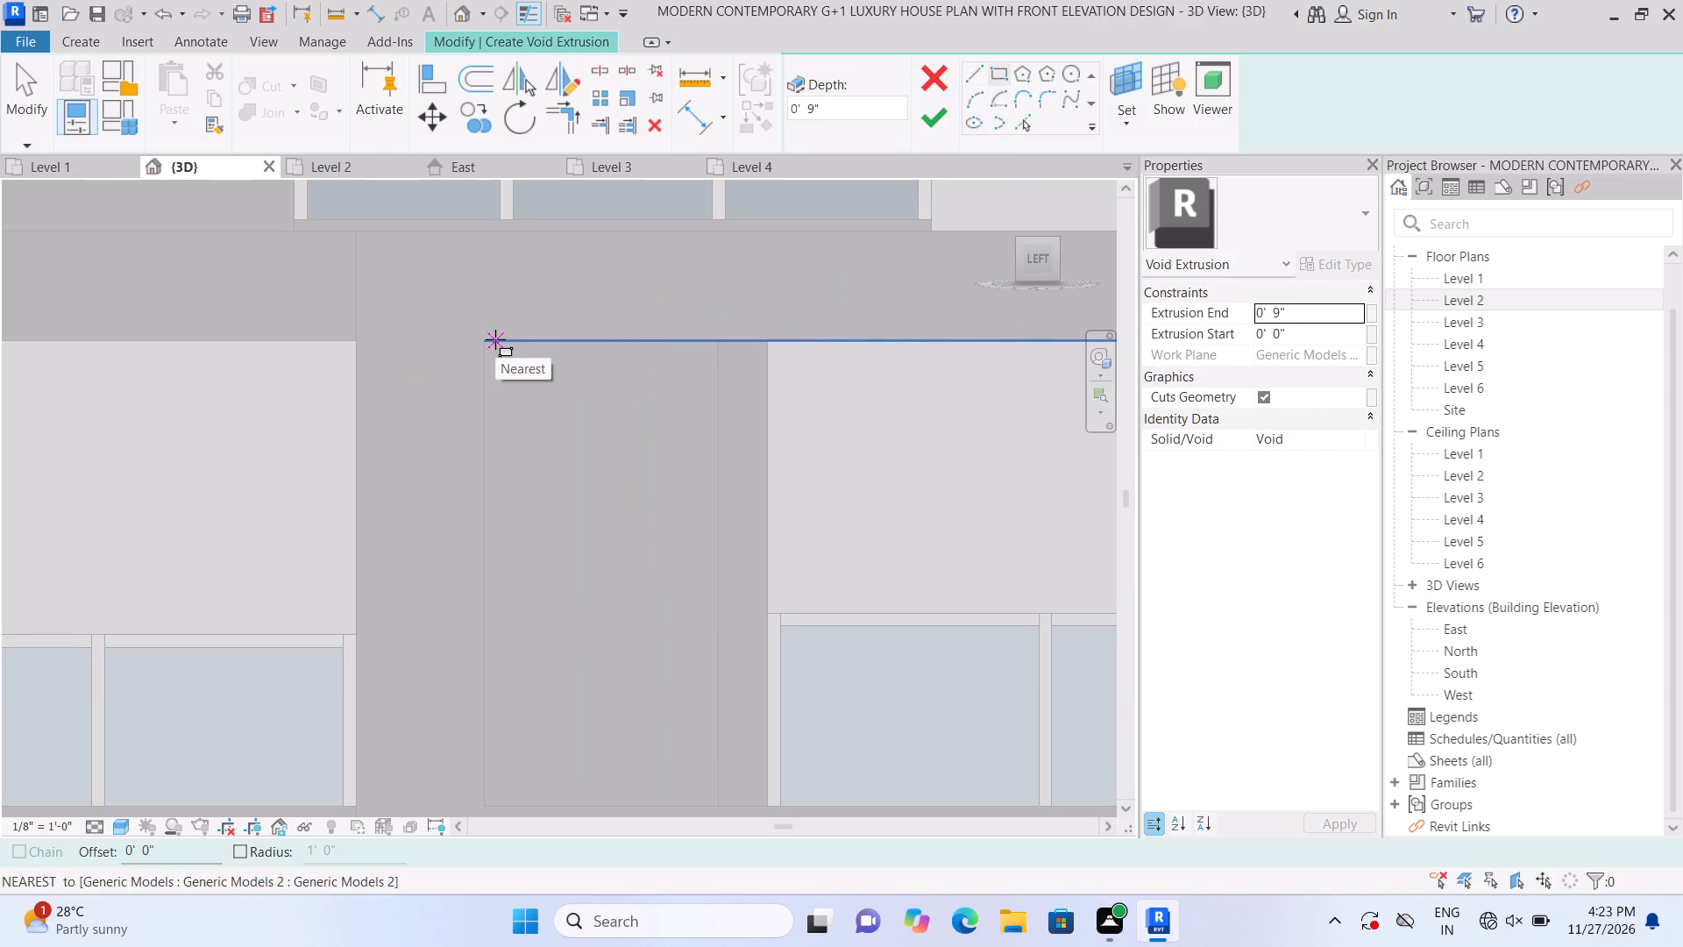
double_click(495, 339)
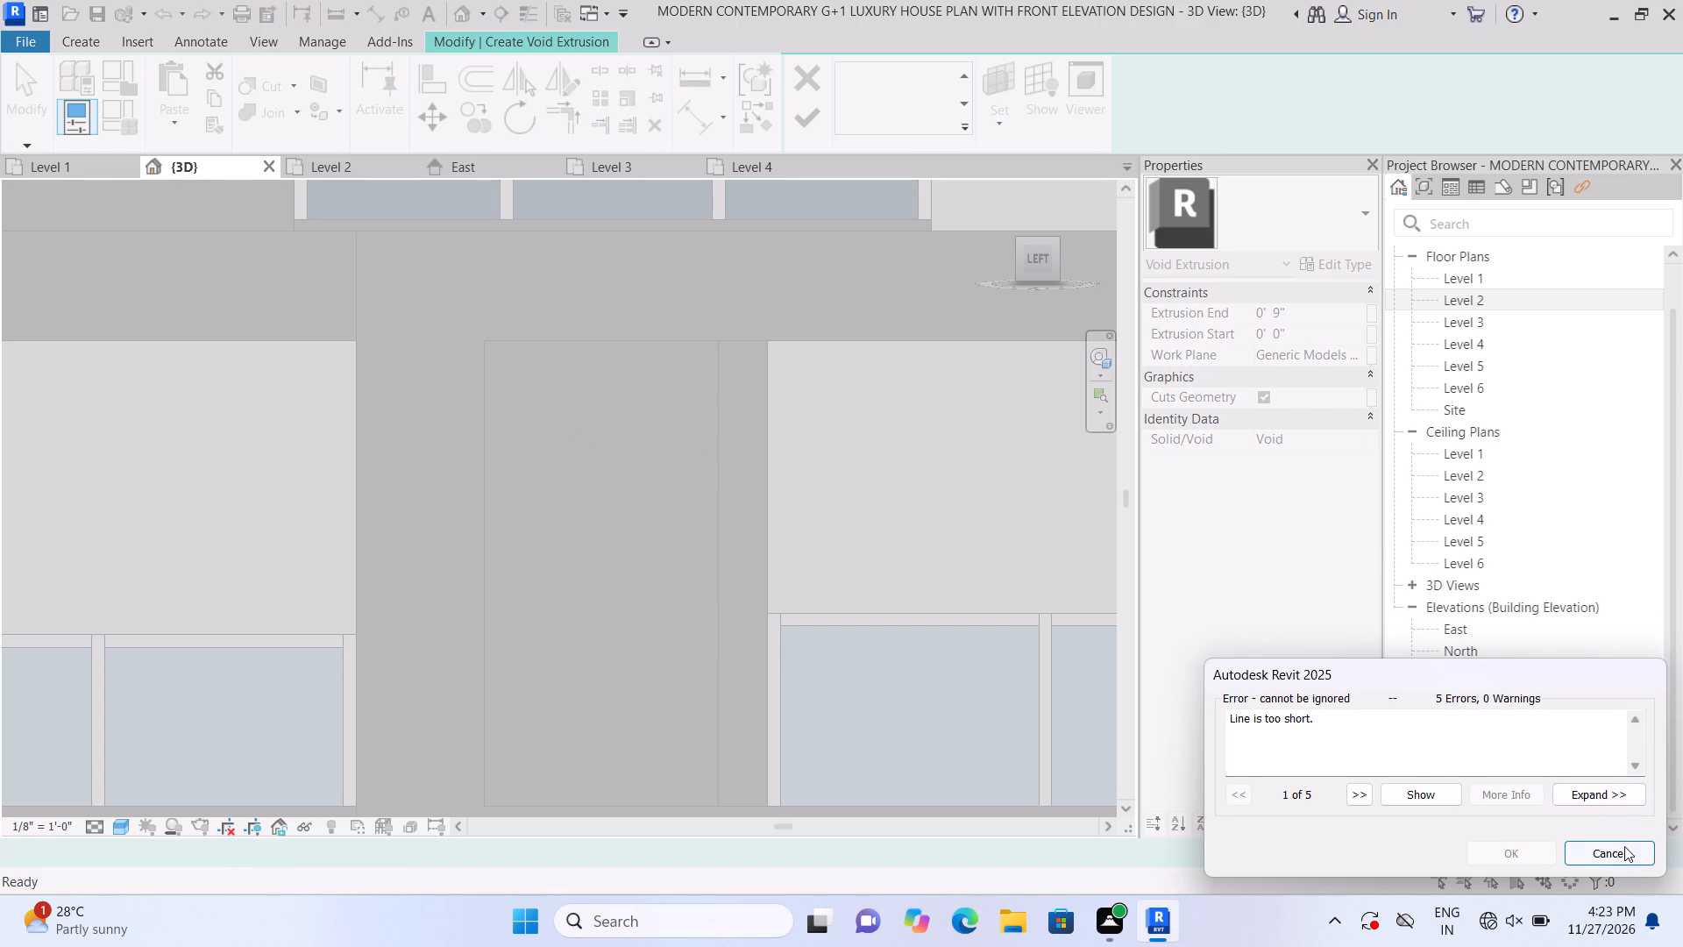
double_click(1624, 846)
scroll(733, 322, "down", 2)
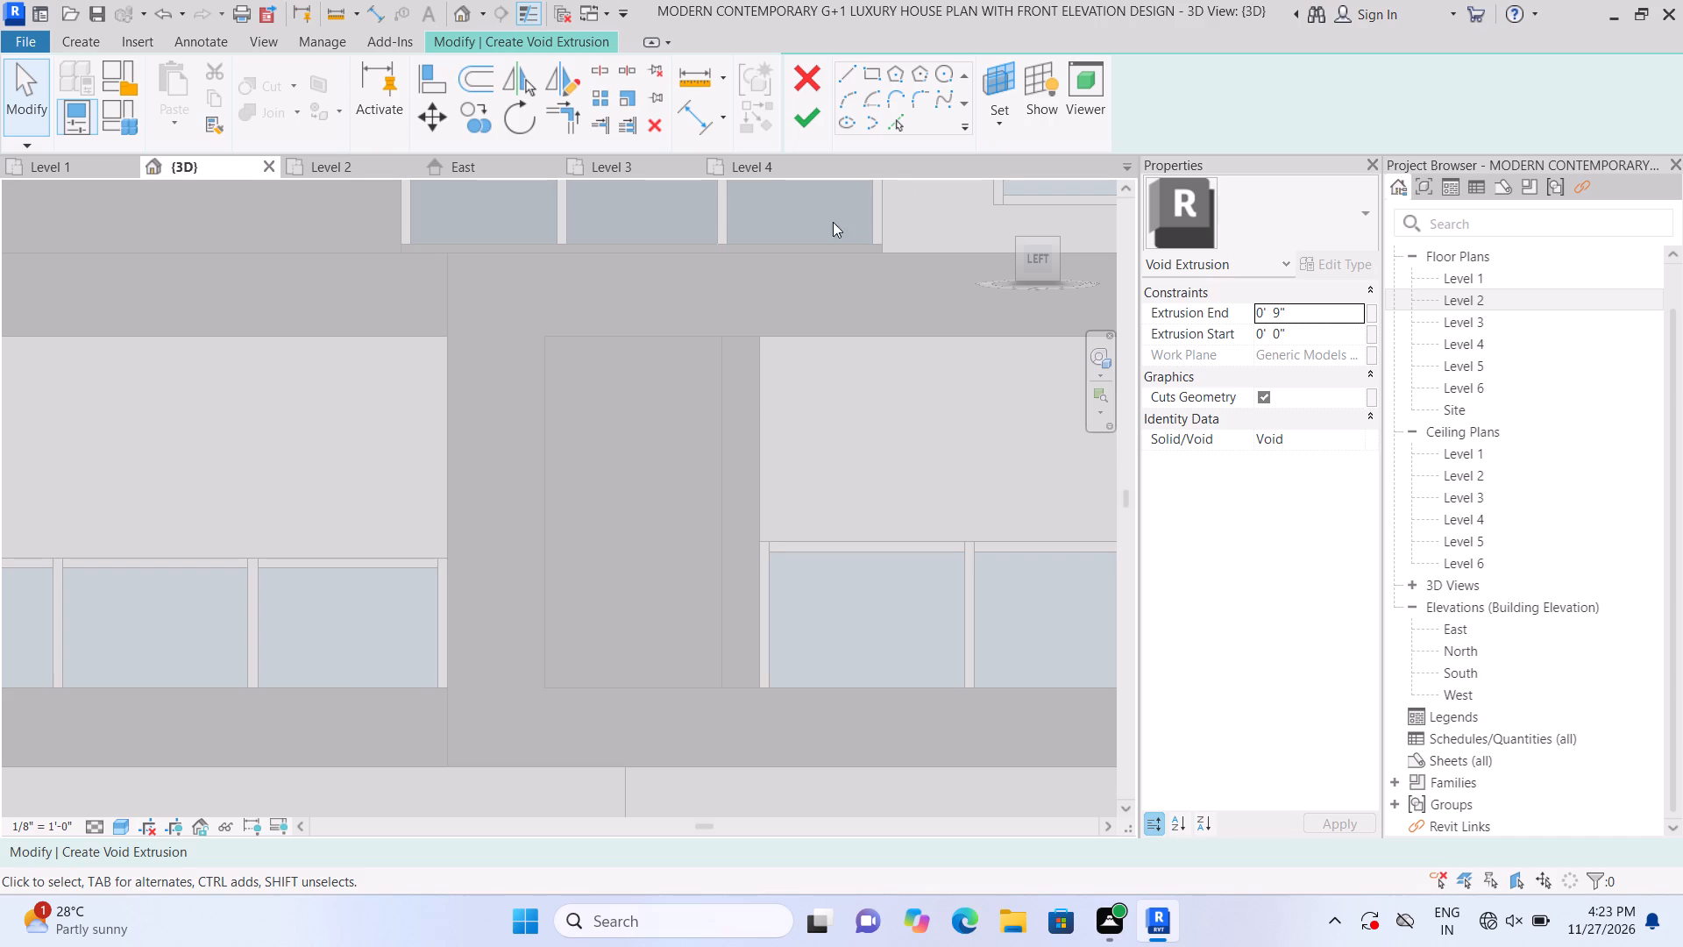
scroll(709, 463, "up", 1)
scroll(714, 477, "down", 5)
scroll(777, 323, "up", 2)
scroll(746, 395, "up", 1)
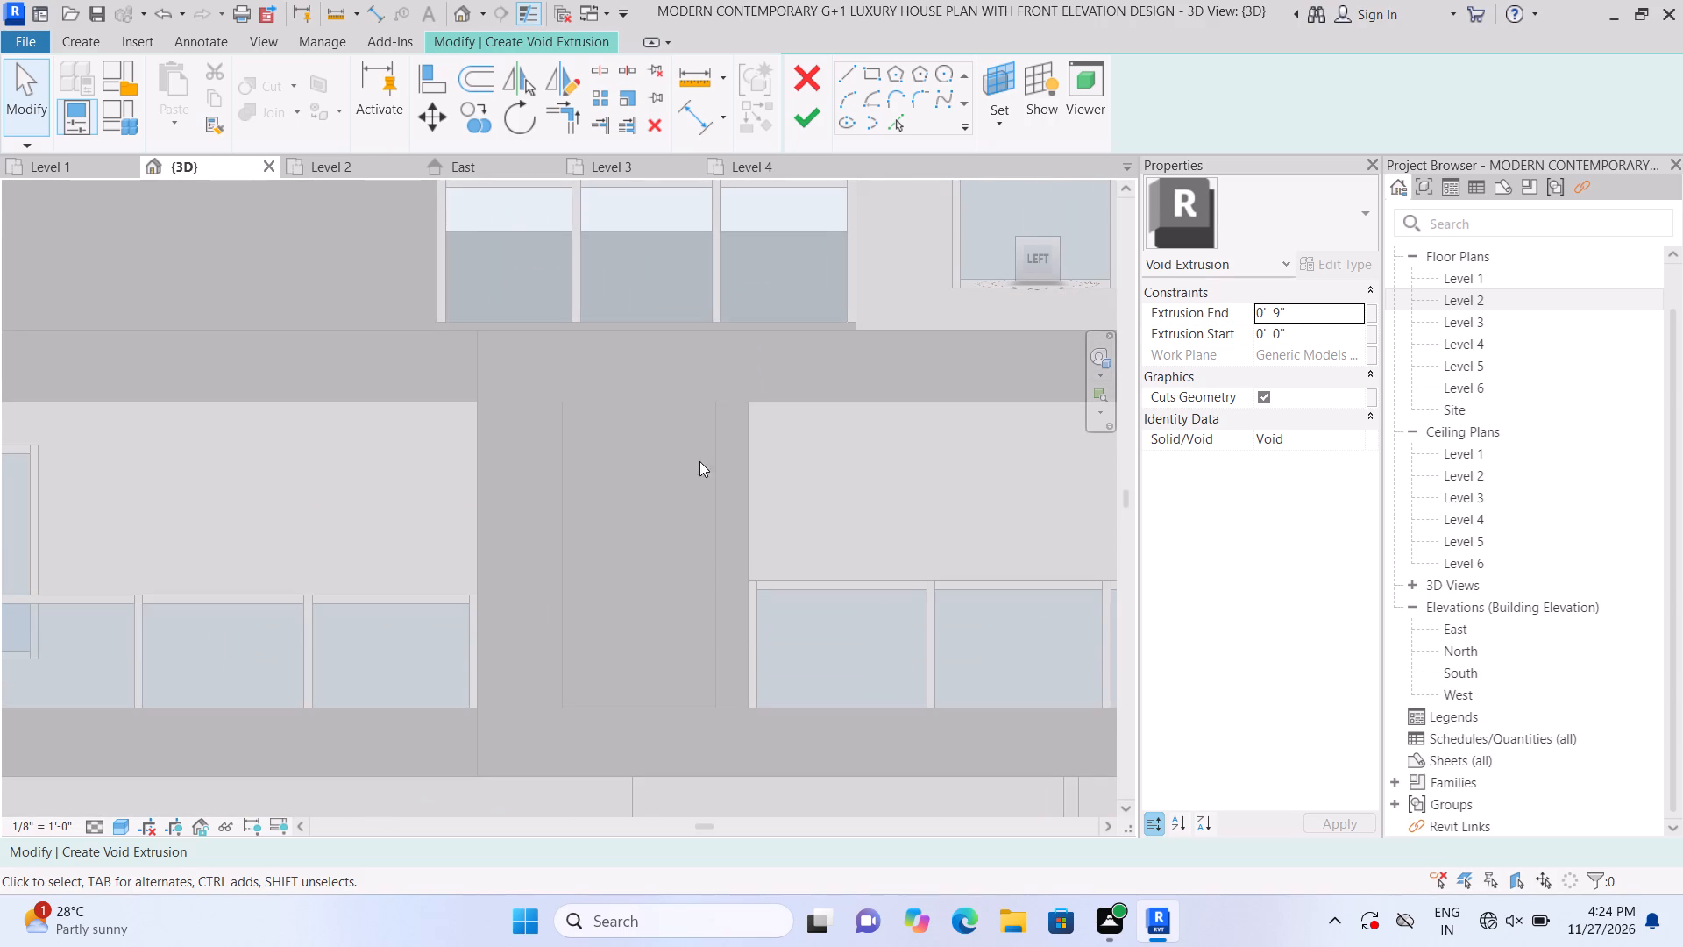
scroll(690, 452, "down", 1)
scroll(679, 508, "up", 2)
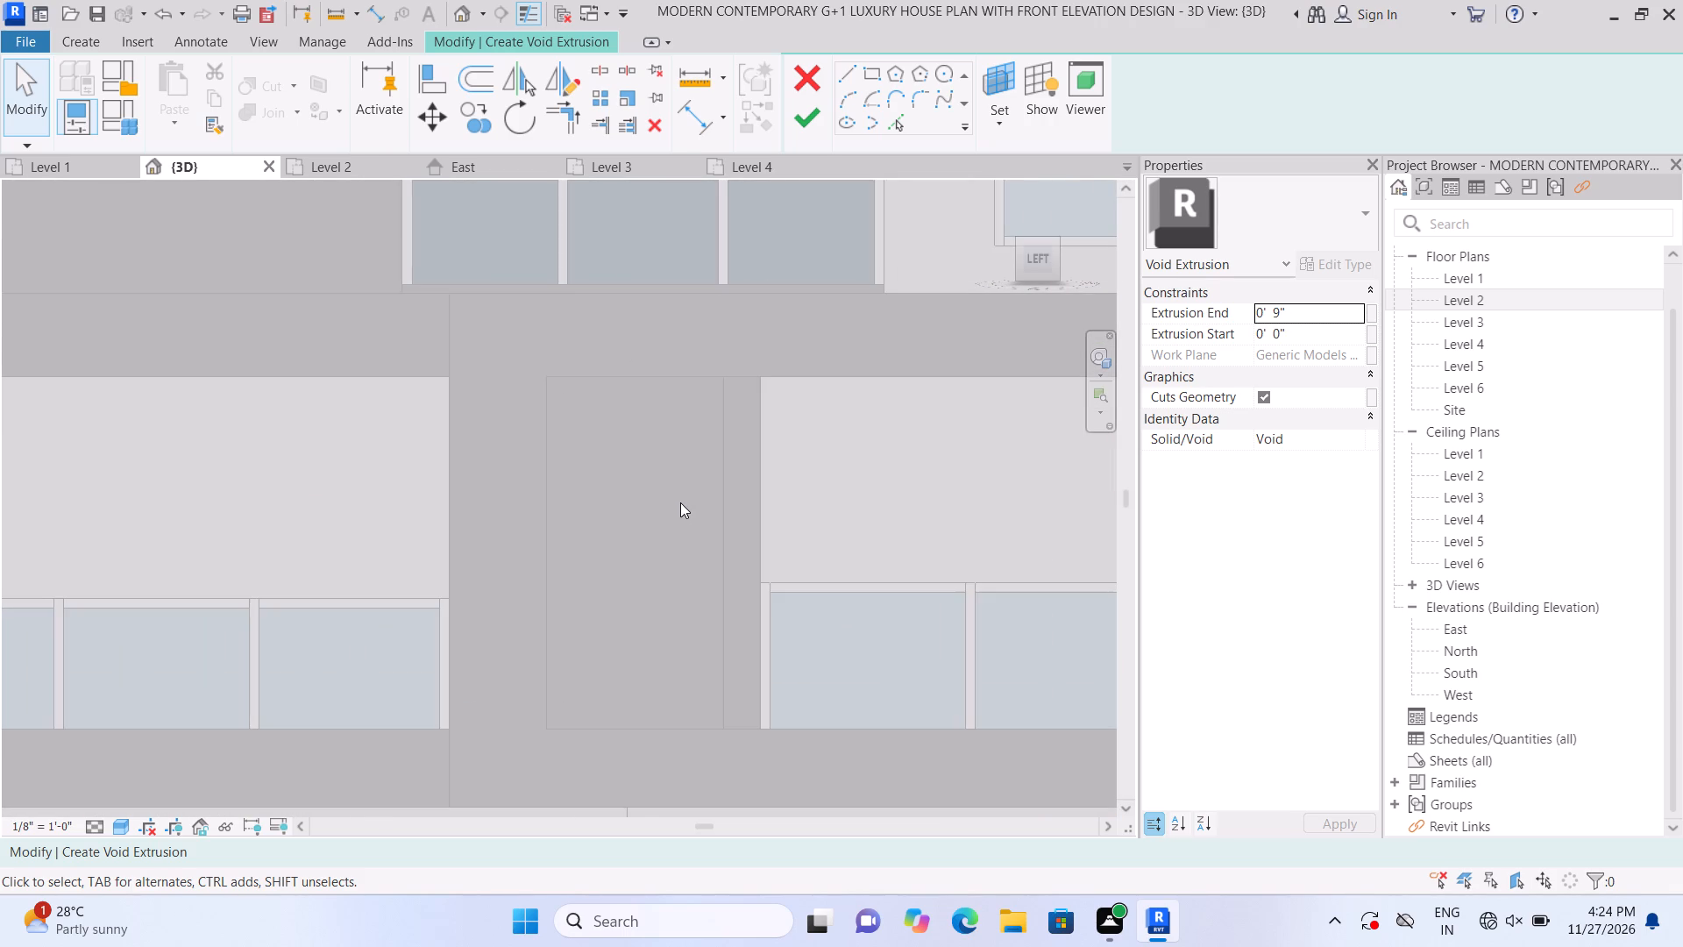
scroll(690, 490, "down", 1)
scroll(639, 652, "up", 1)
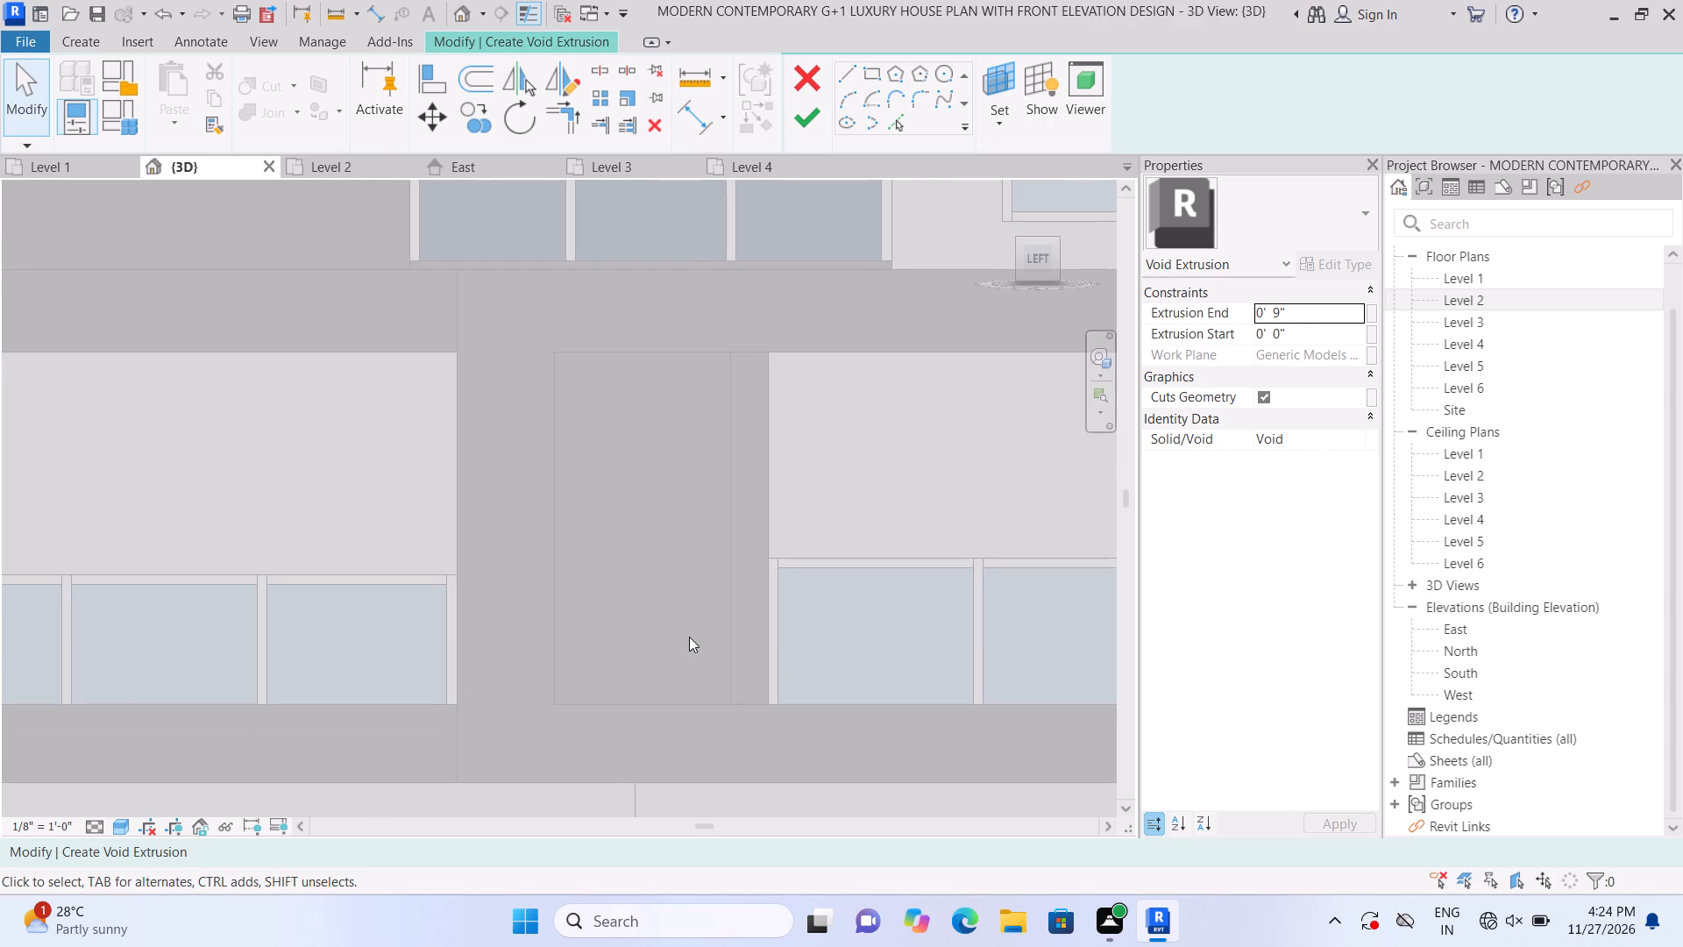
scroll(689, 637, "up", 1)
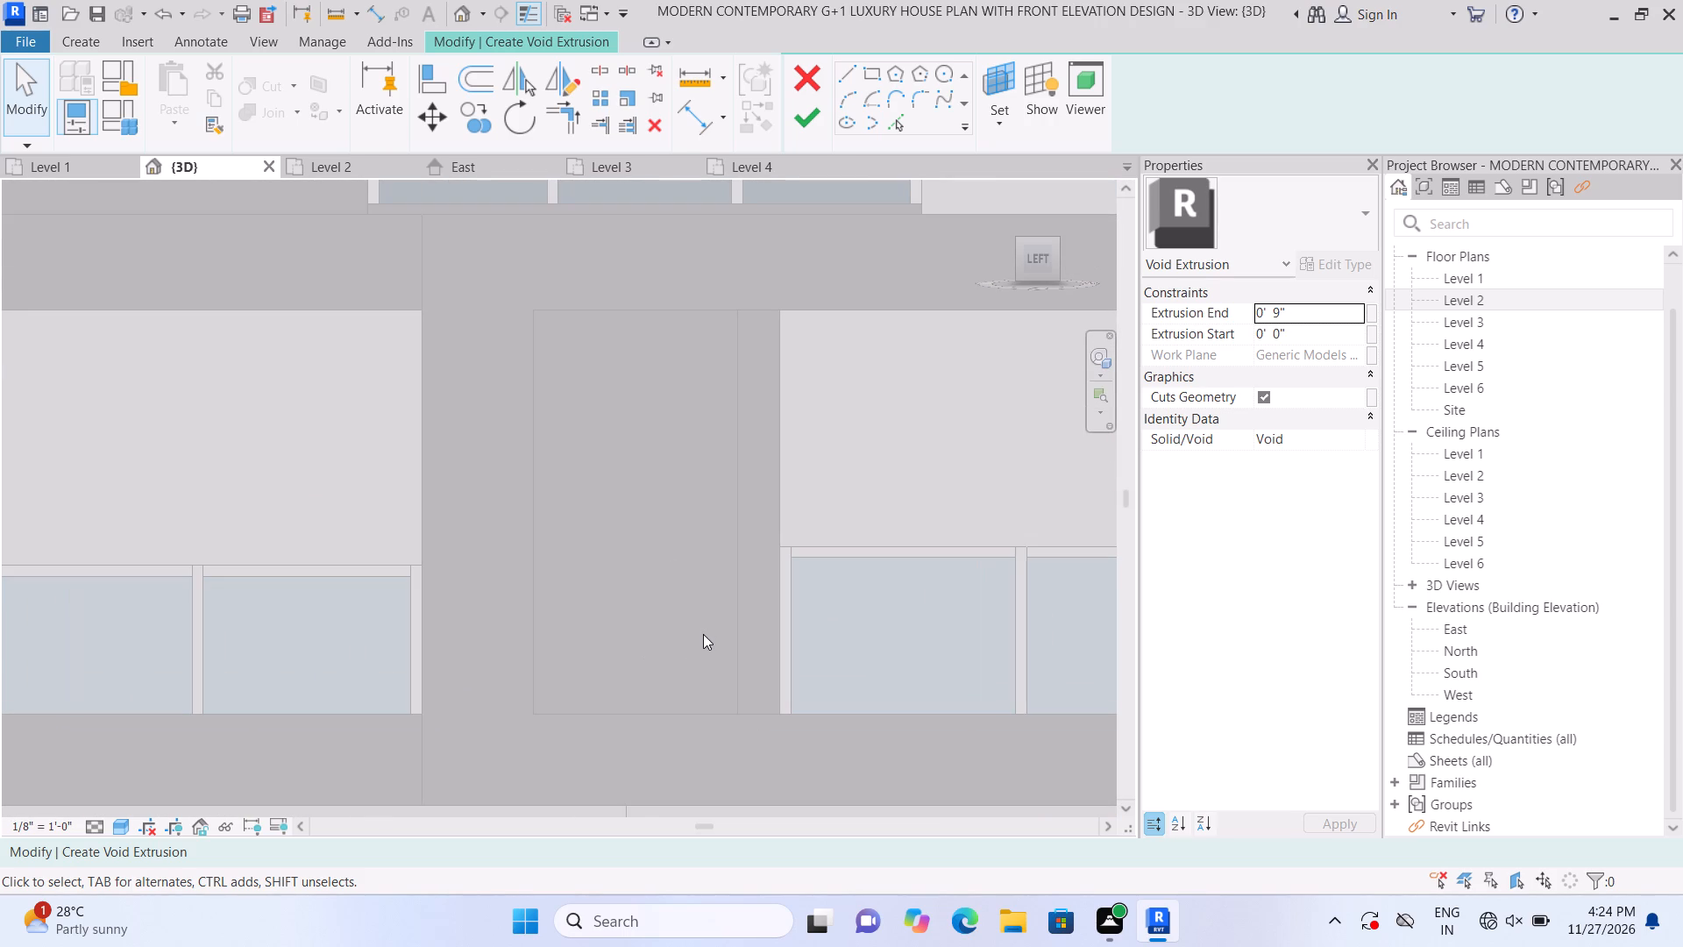
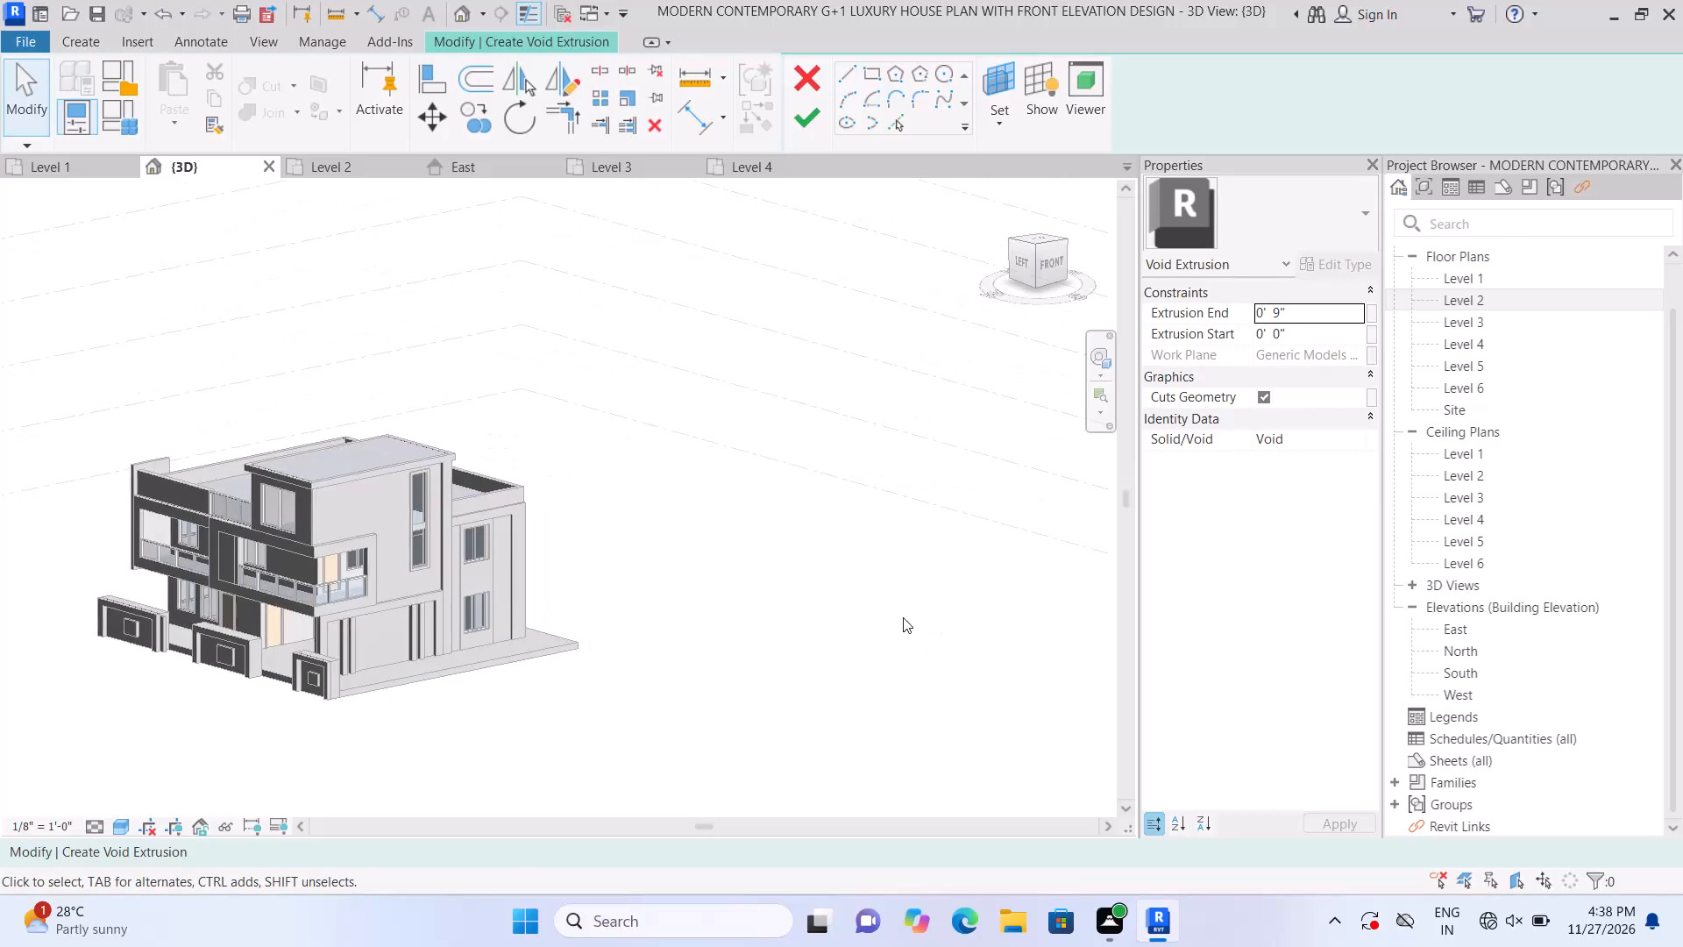
From the straight-on Left view, pick the void extrusion's work plane again on the recessed panel between the upper-floor balconies.
scroll(947, 587, "down", 2)
scroll(543, 711, "up", 4)
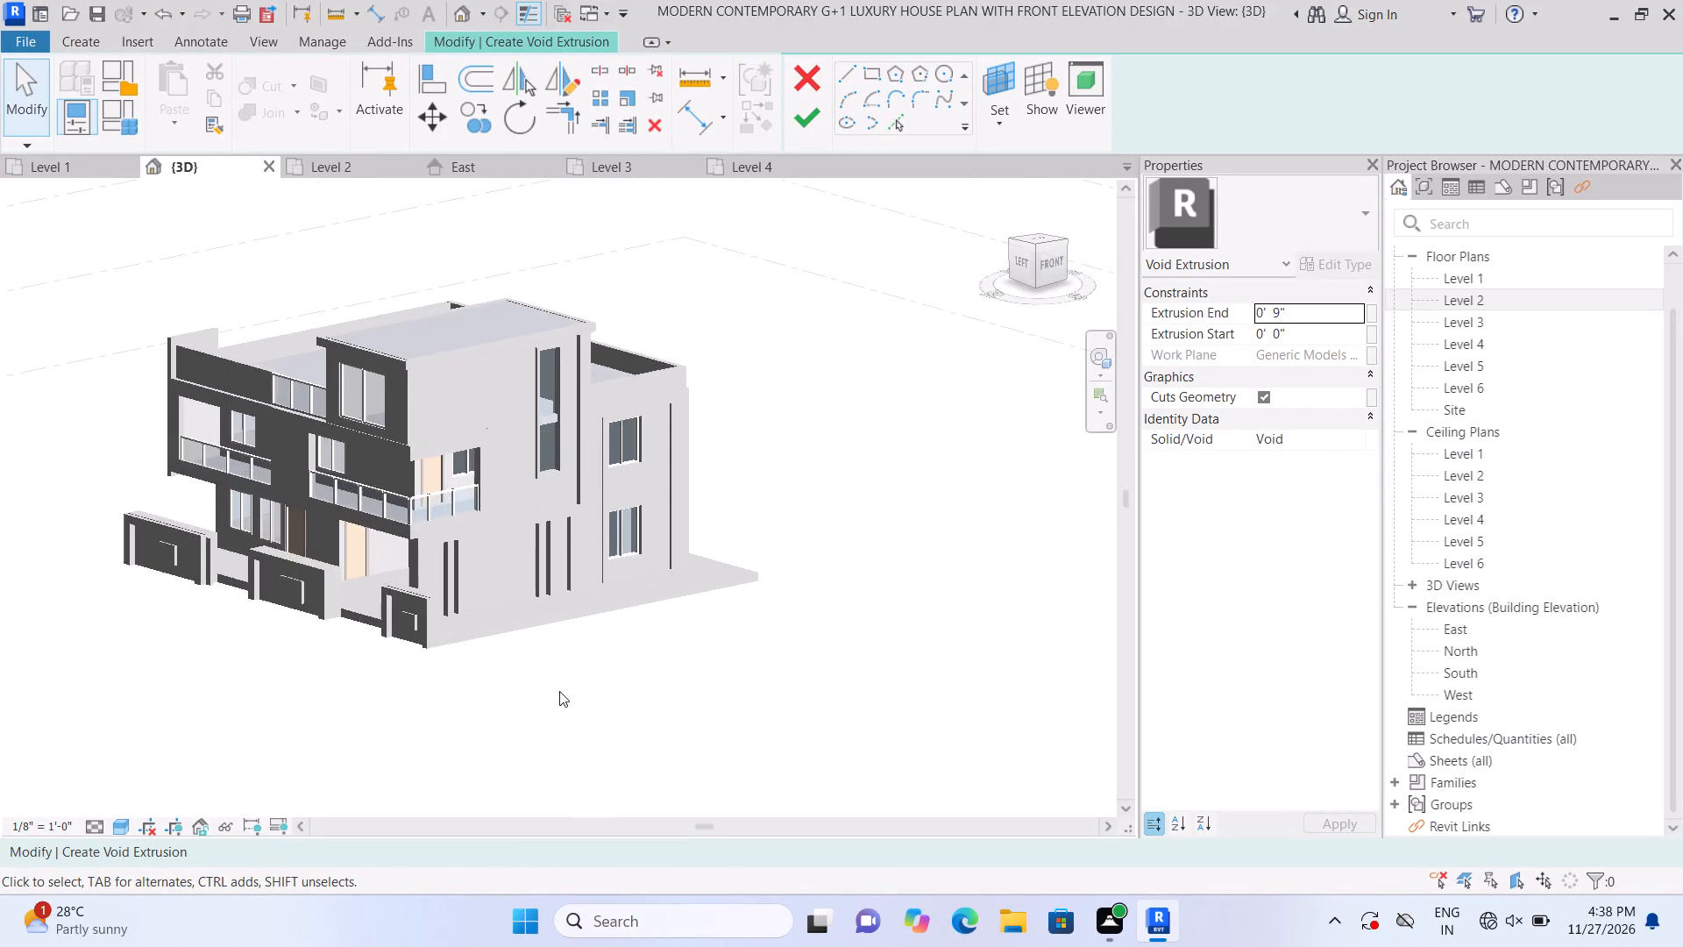
middle_click_drag(574, 693, 697, 704)
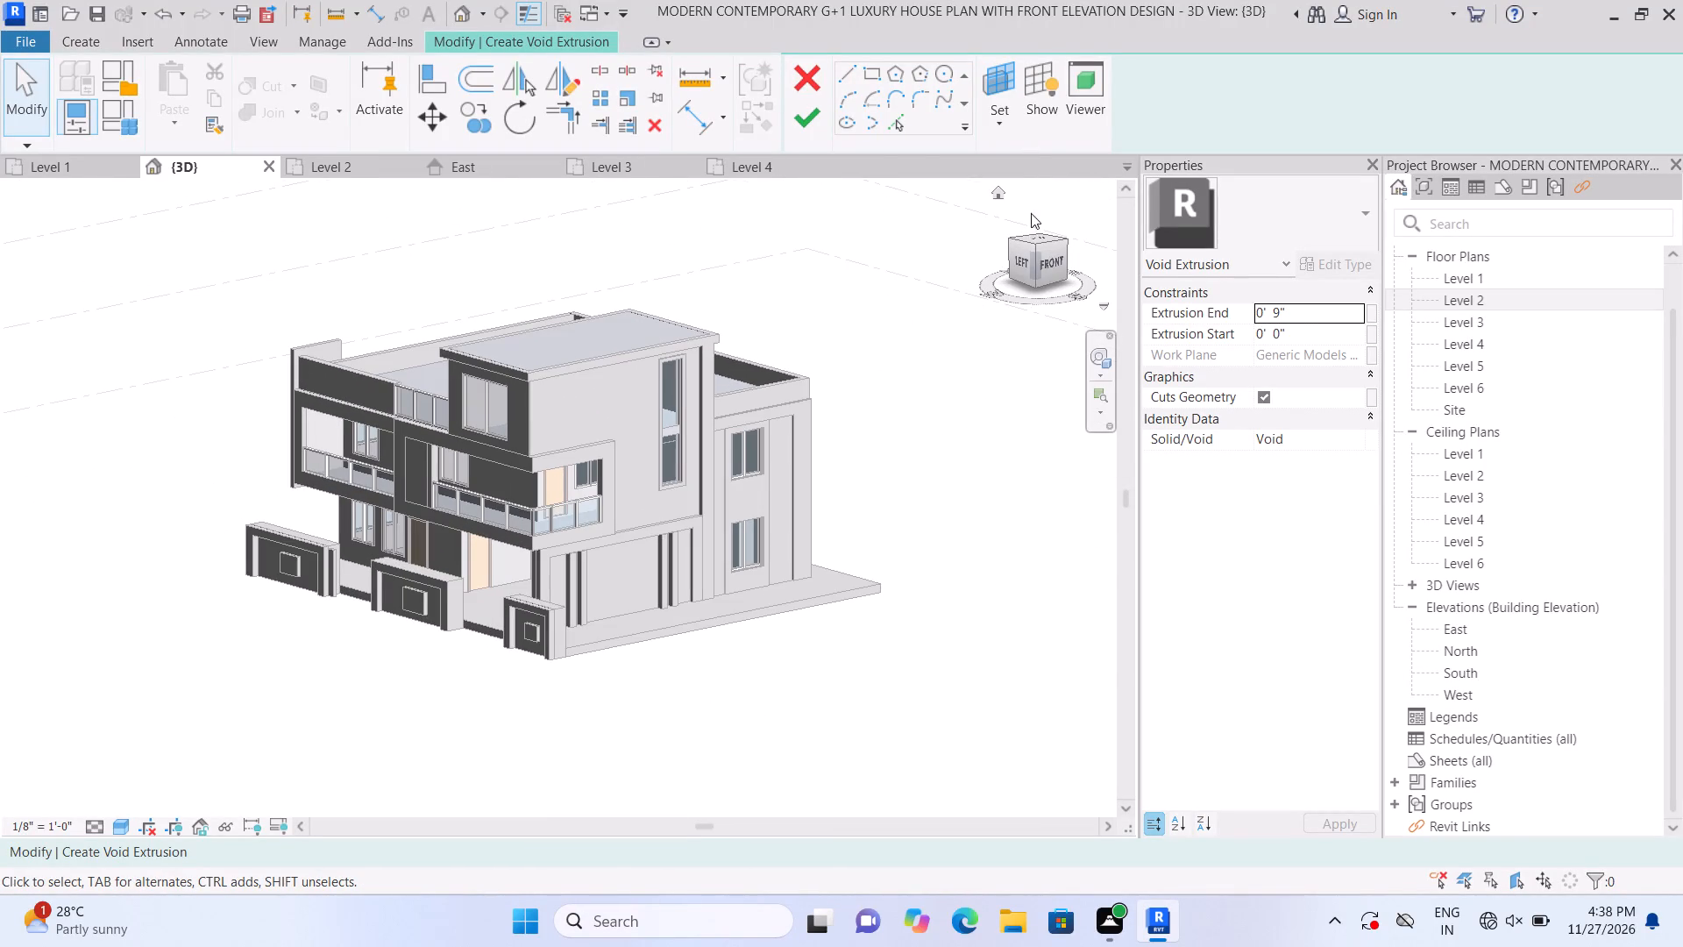
left_click(1023, 264)
scroll(708, 487, "up", 3)
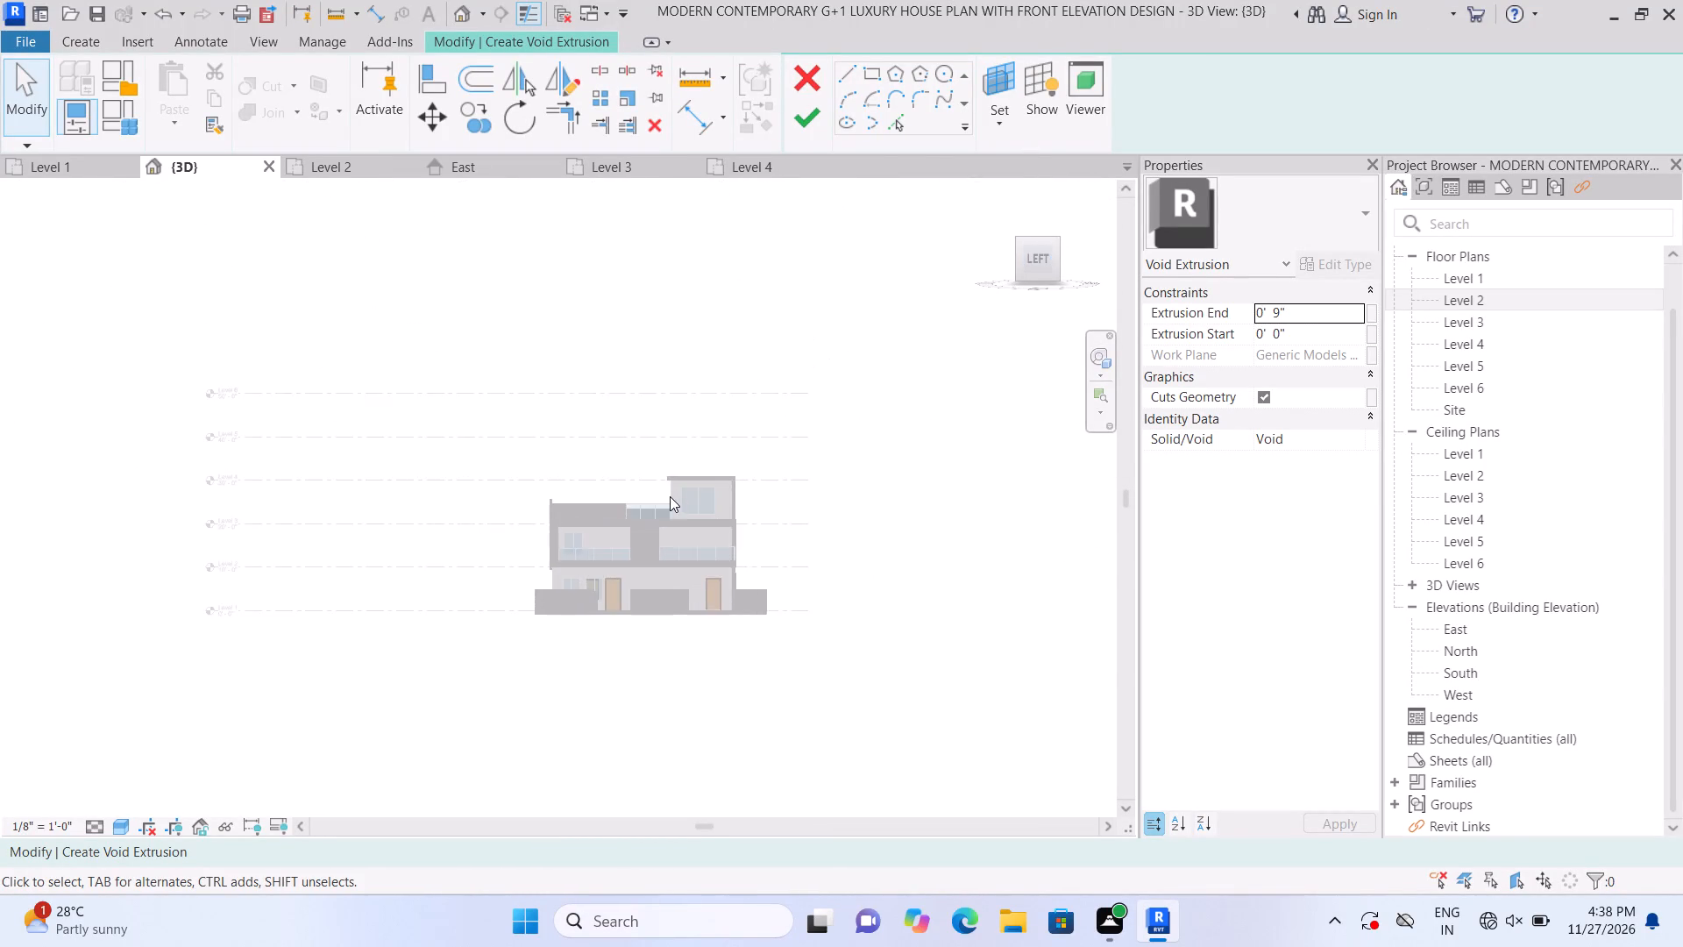
scroll(670, 496, "up", 6)
scroll(650, 541, "down", 1)
scroll(619, 690, "up", 4)
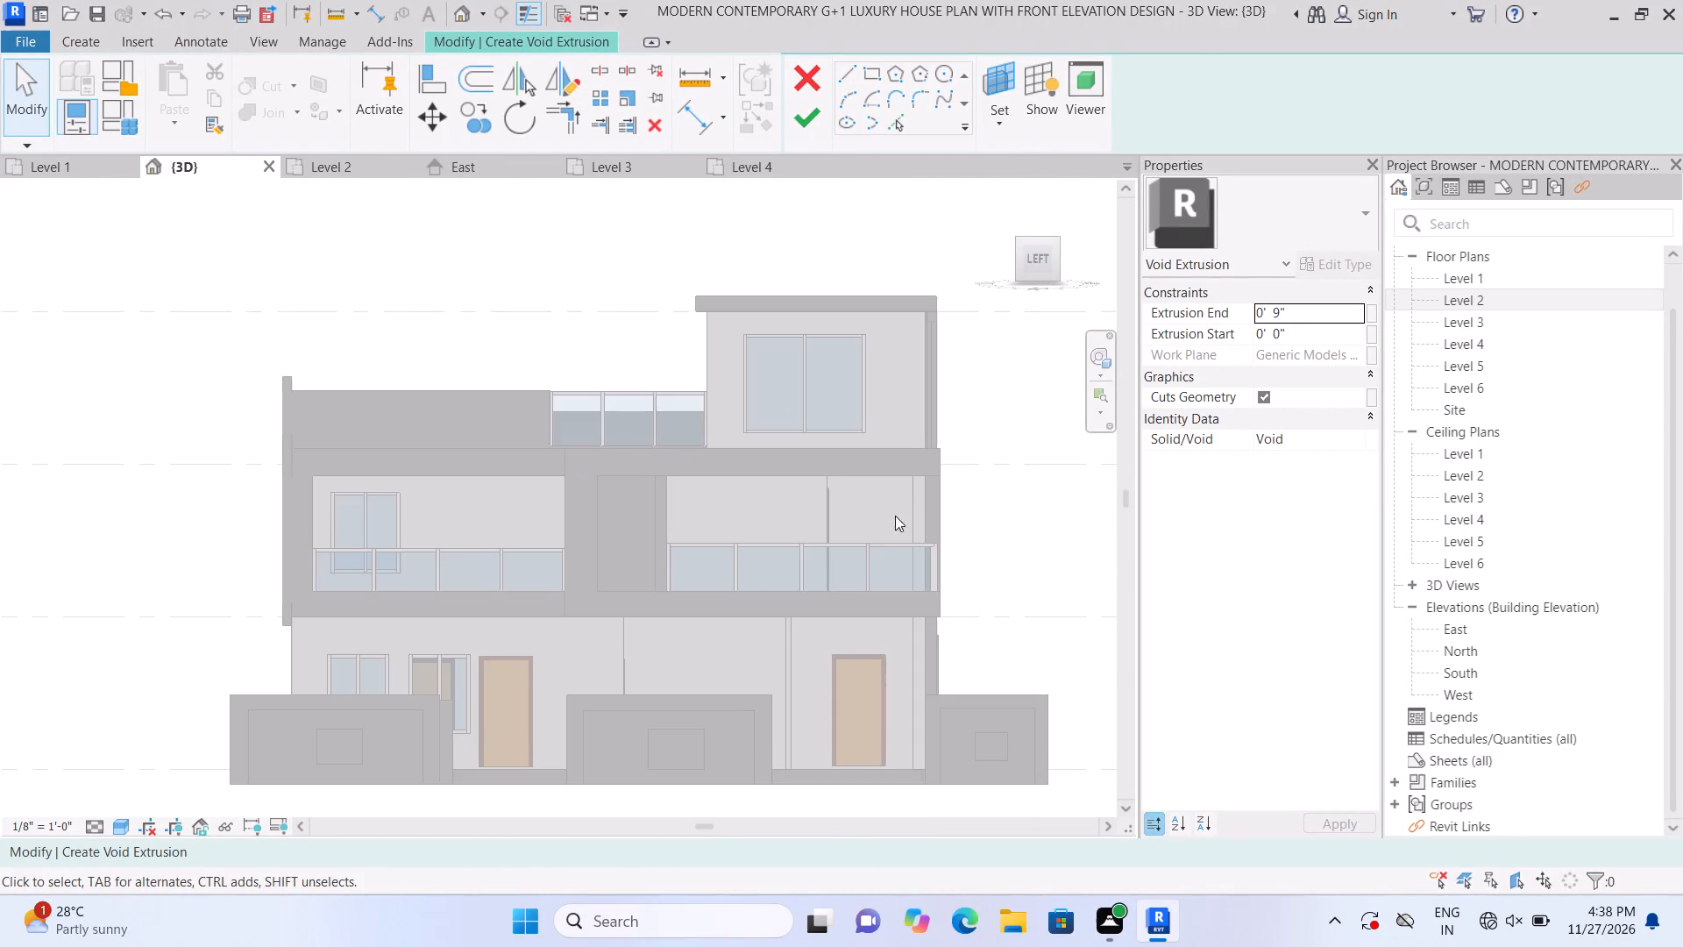
scroll(547, 485, "down", 2)
scroll(559, 619, "up", 2)
scroll(550, 527, "up", 1)
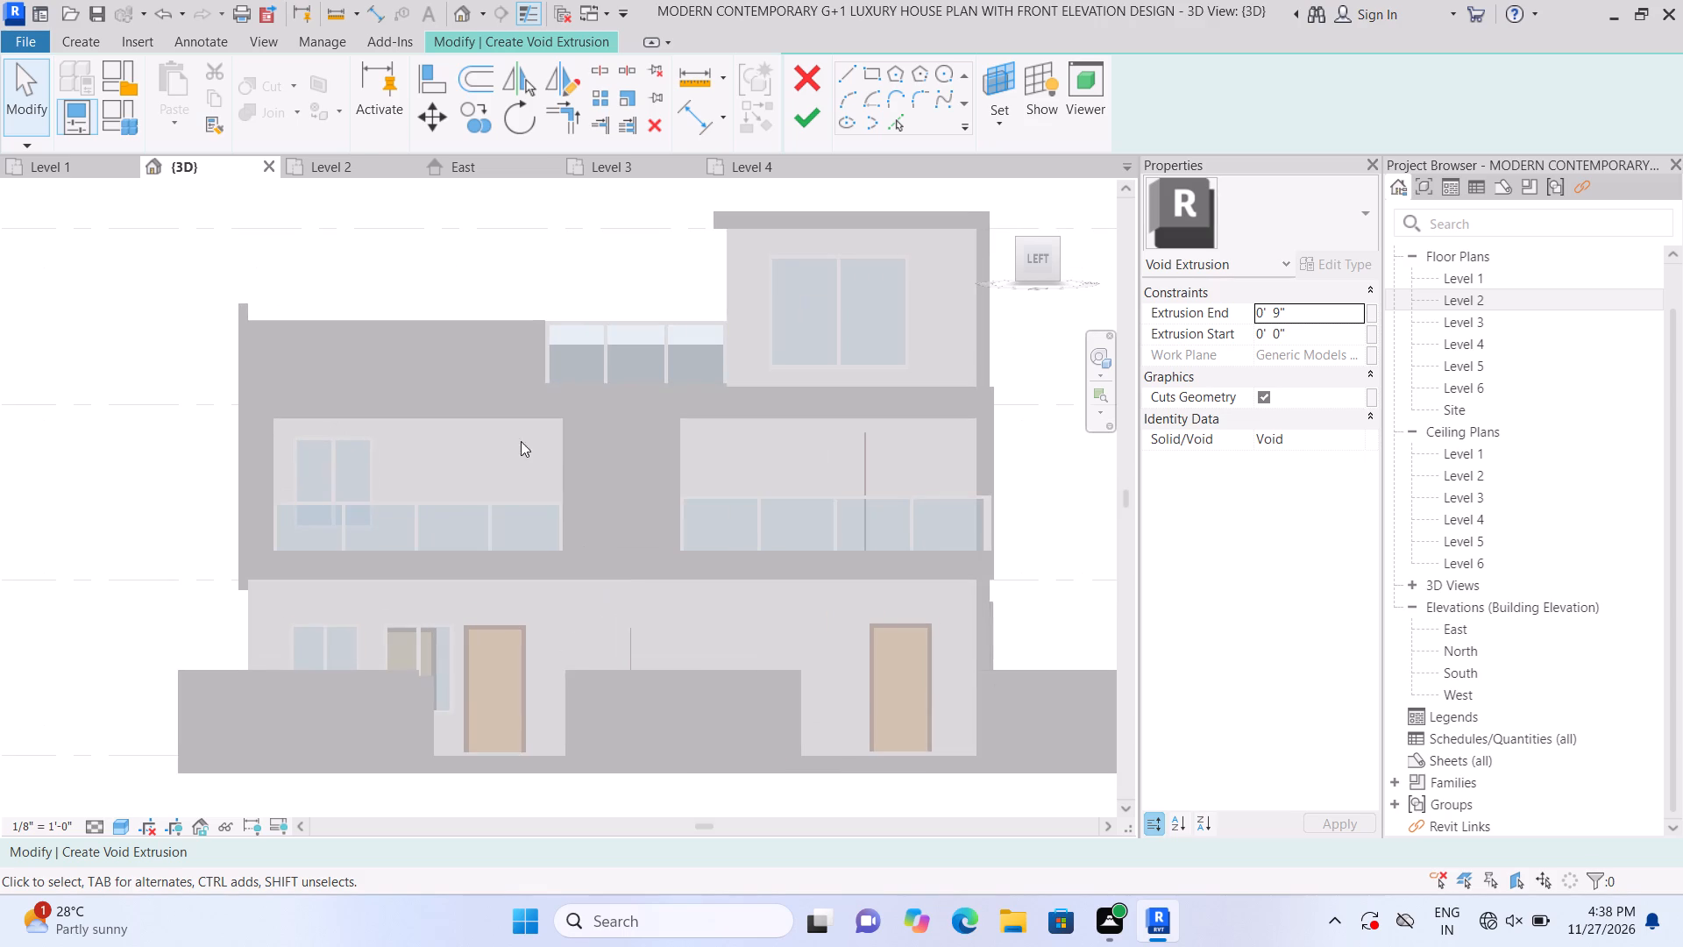
left_click(994, 132)
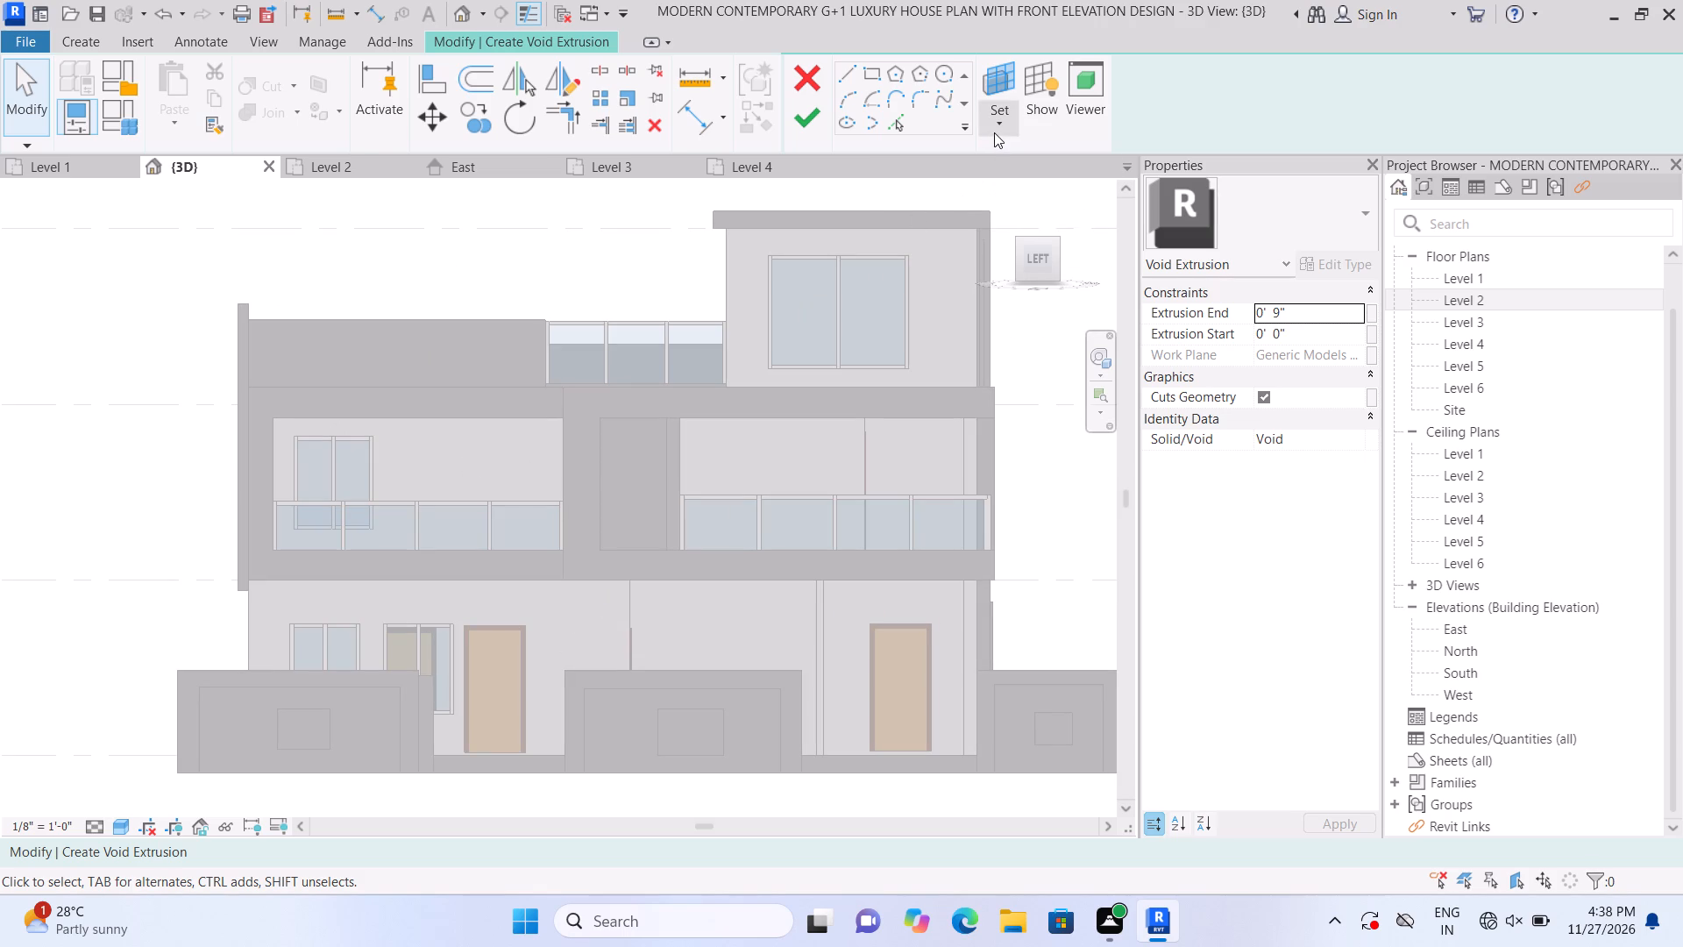
double_click(1005, 200)
double_click(648, 509)
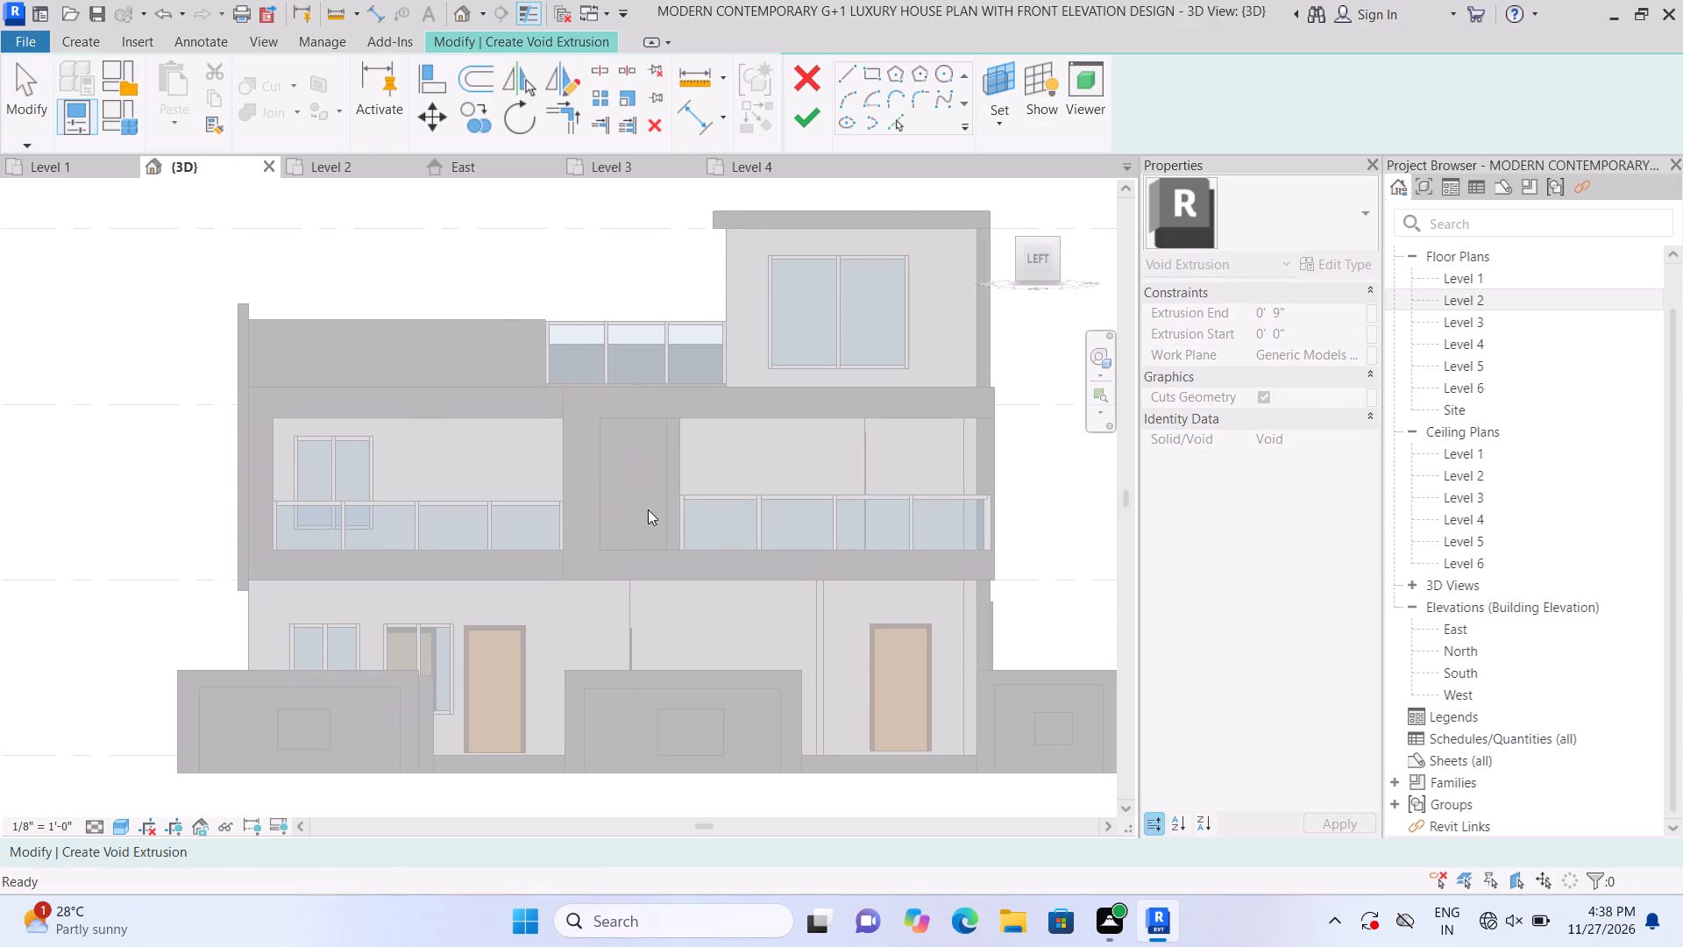
Start a rectangular profile for the void extrusion, keeping the 0' 9" depth and zero offset.
left_click(1004, 74)
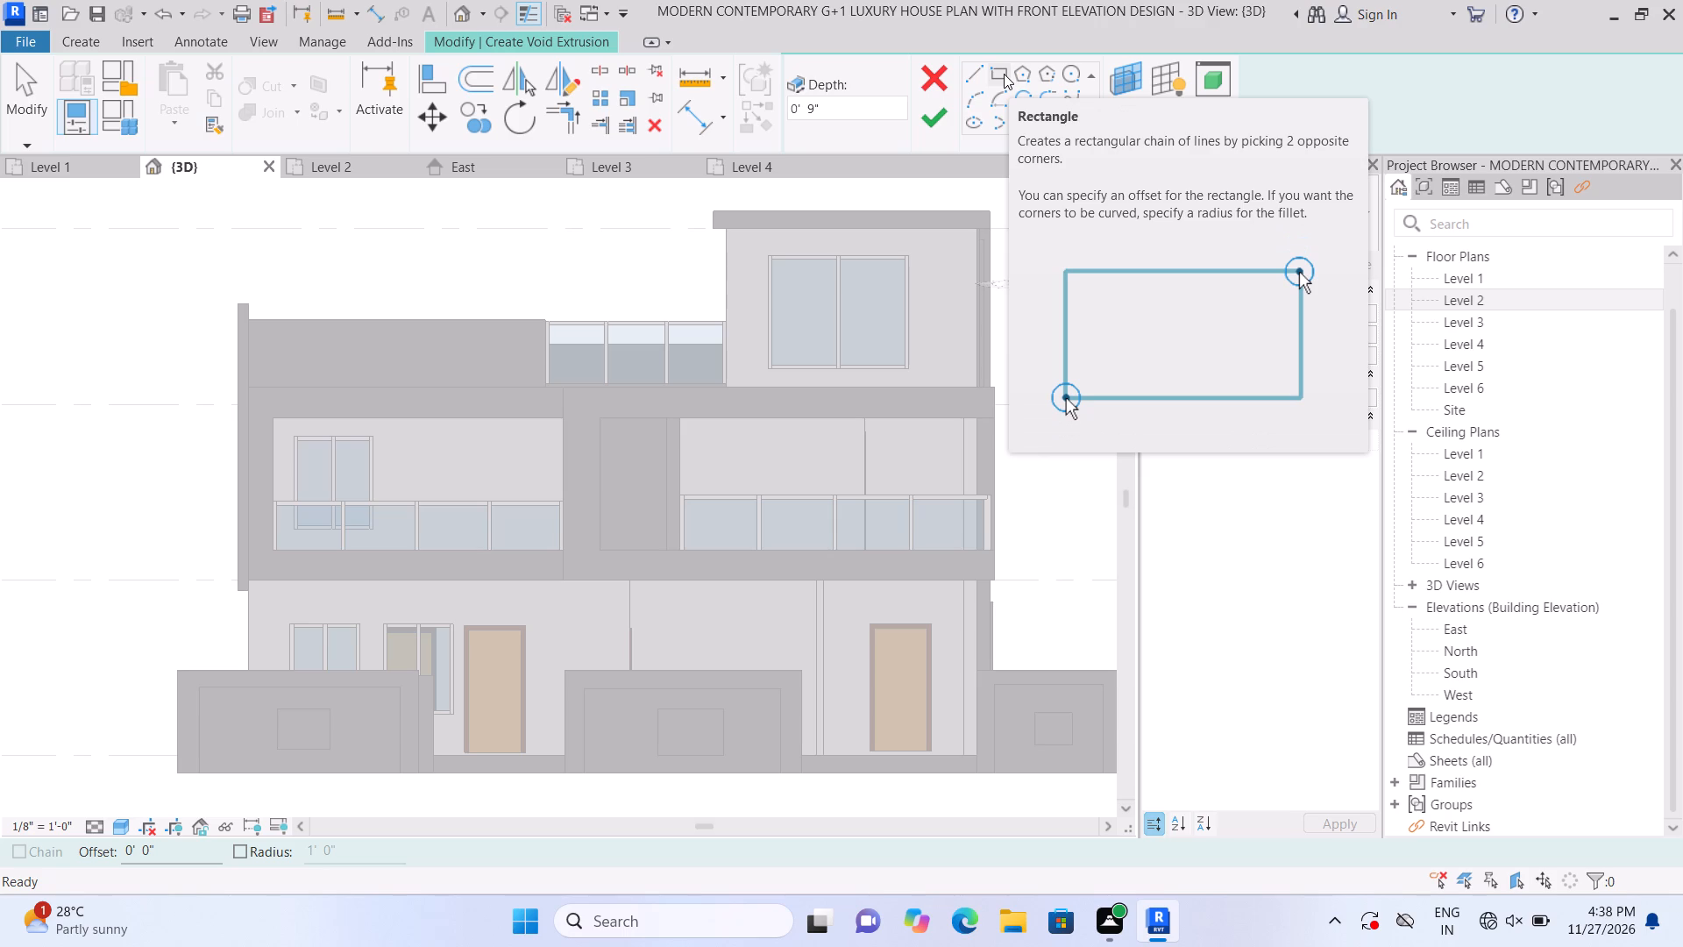
double_click(1004, 74)
left_click(1004, 74)
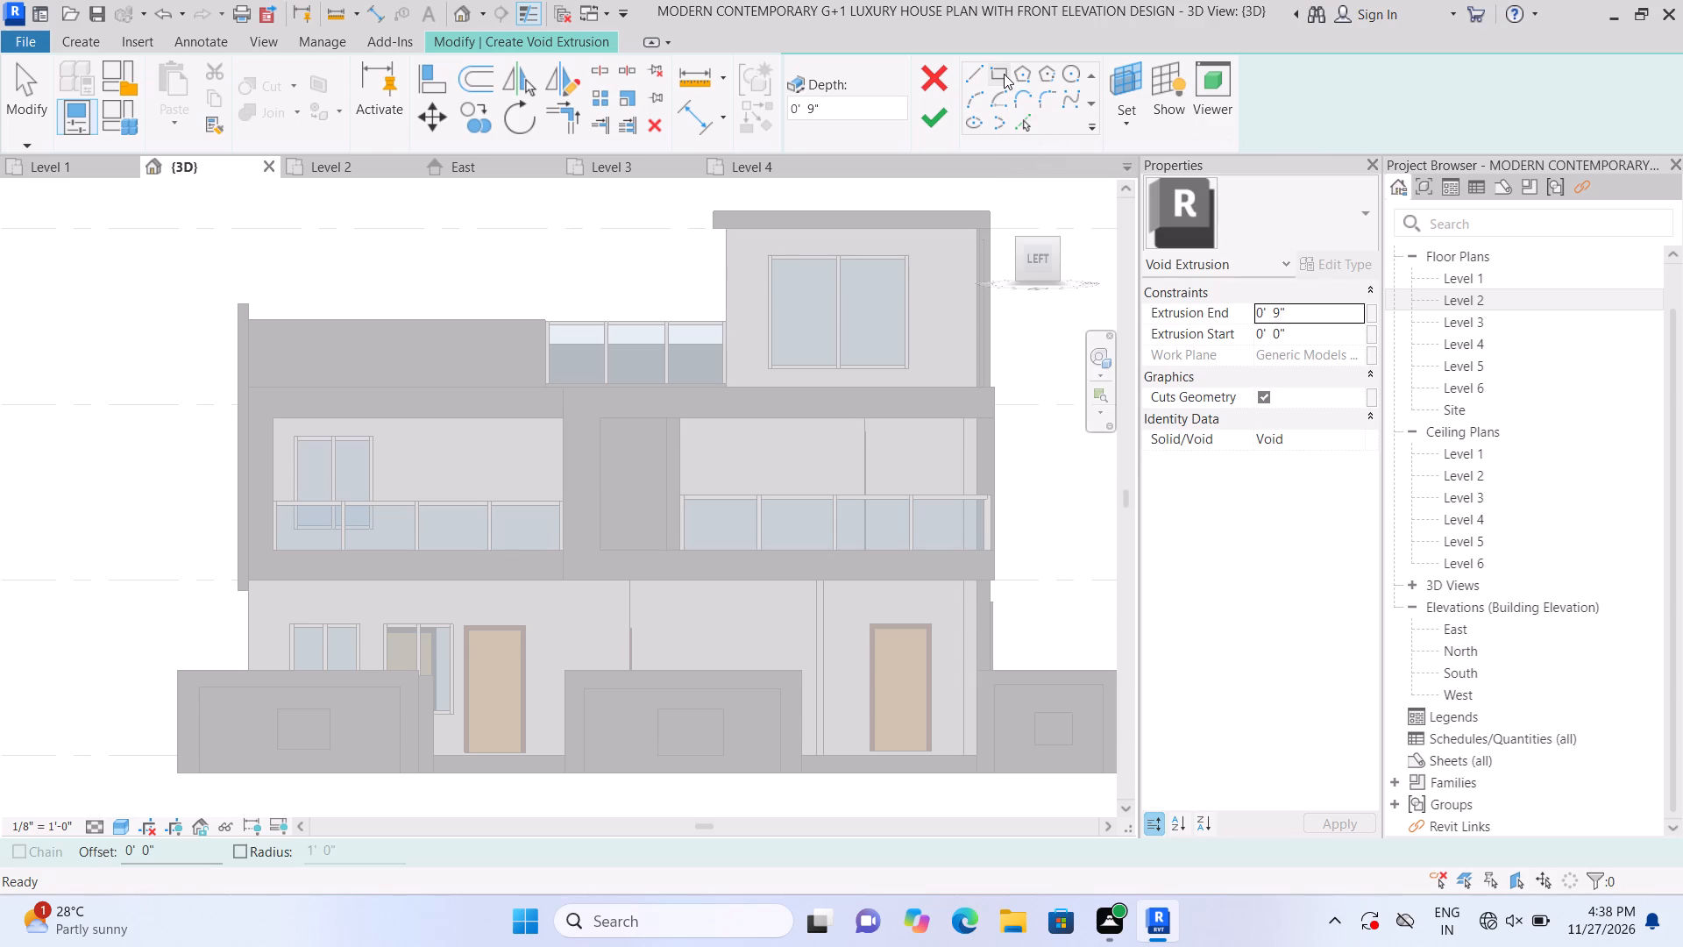
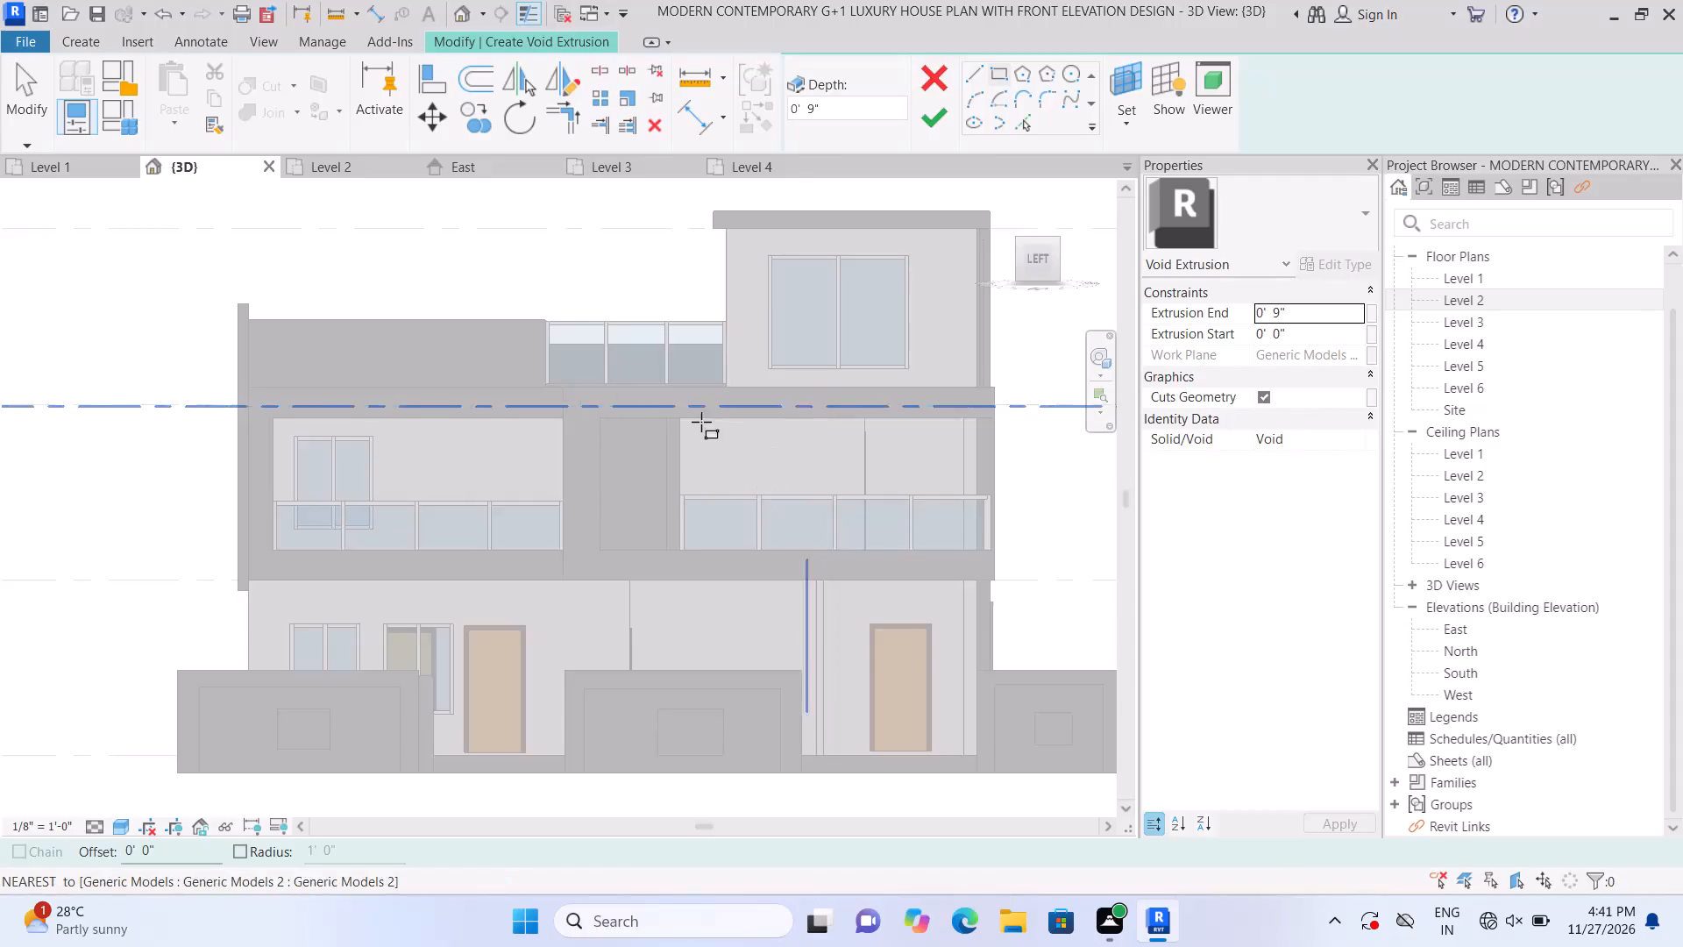
Sketch a narrow full-height rectangular strip about 7' 6 1/2" tall just inside the recessed panel's left edge.
scroll(621, 454, "up", 3)
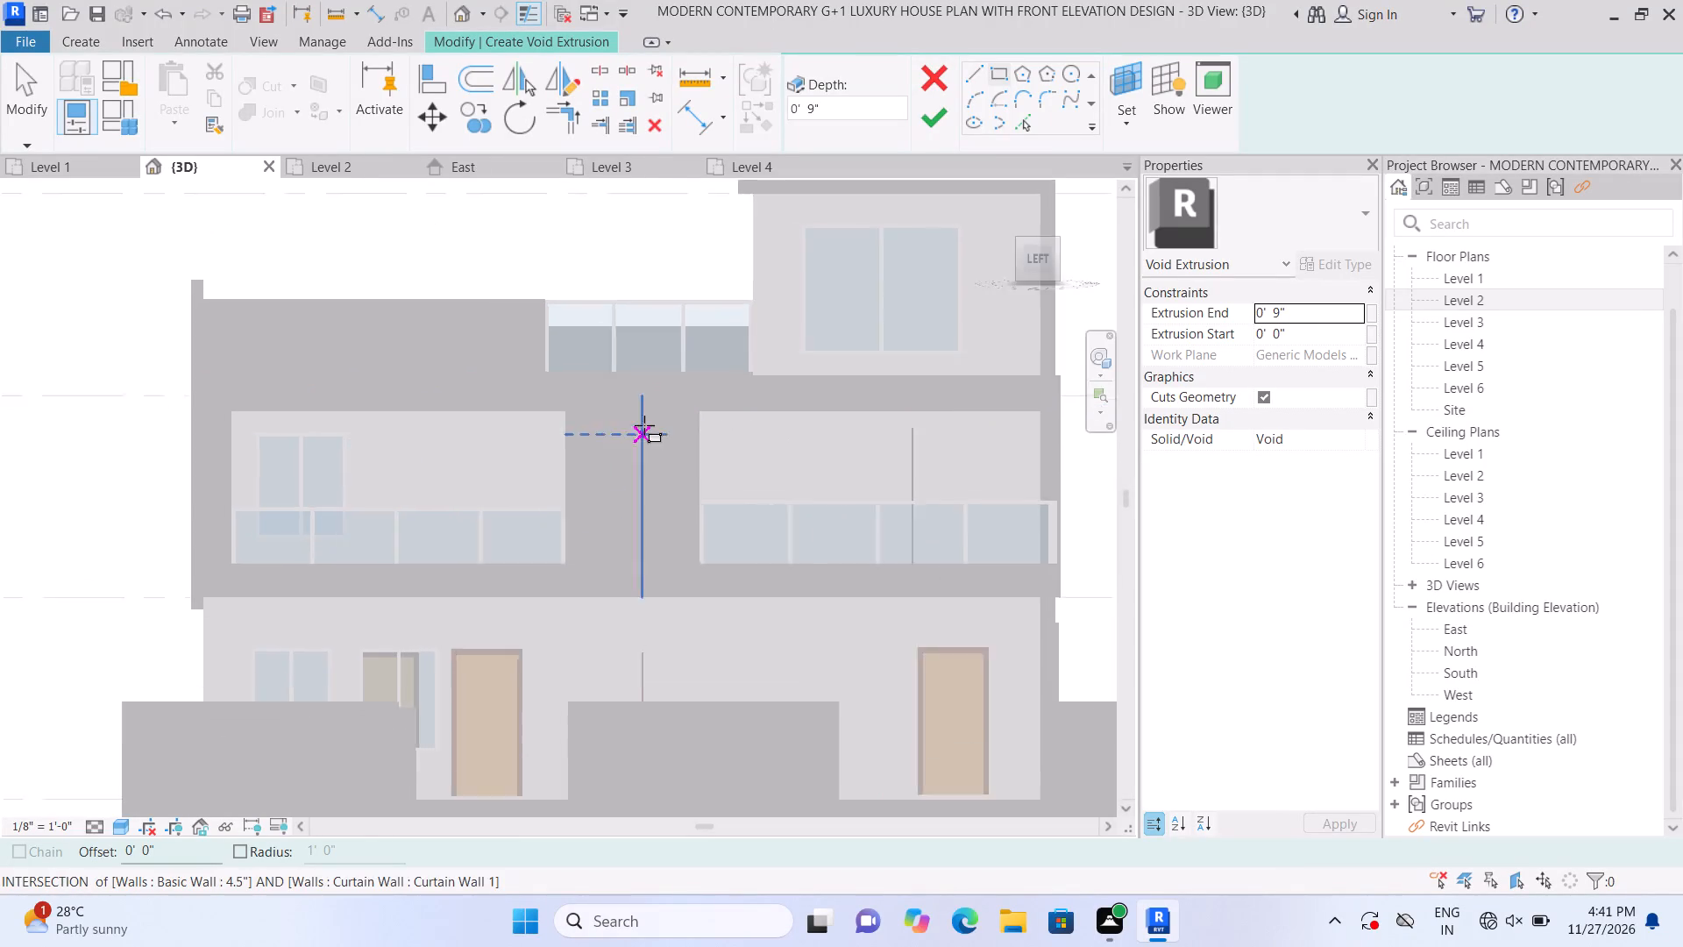
scroll(644, 425, "up", 3)
left_click(591, 402)
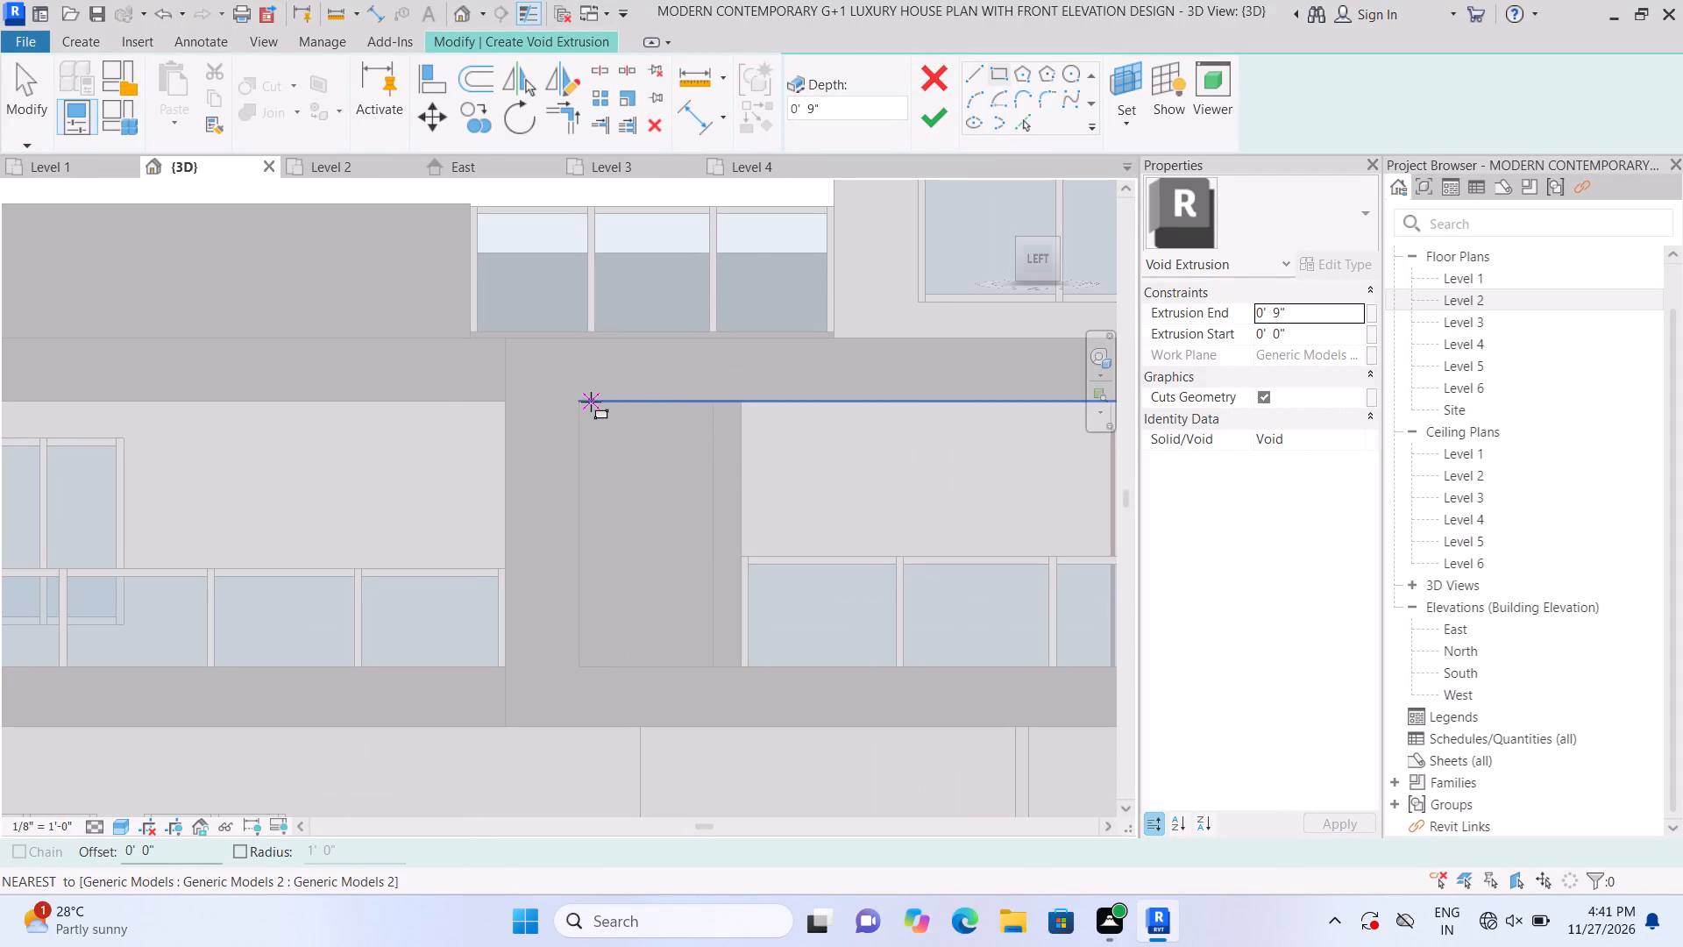
scroll(663, 682, "up", 1)
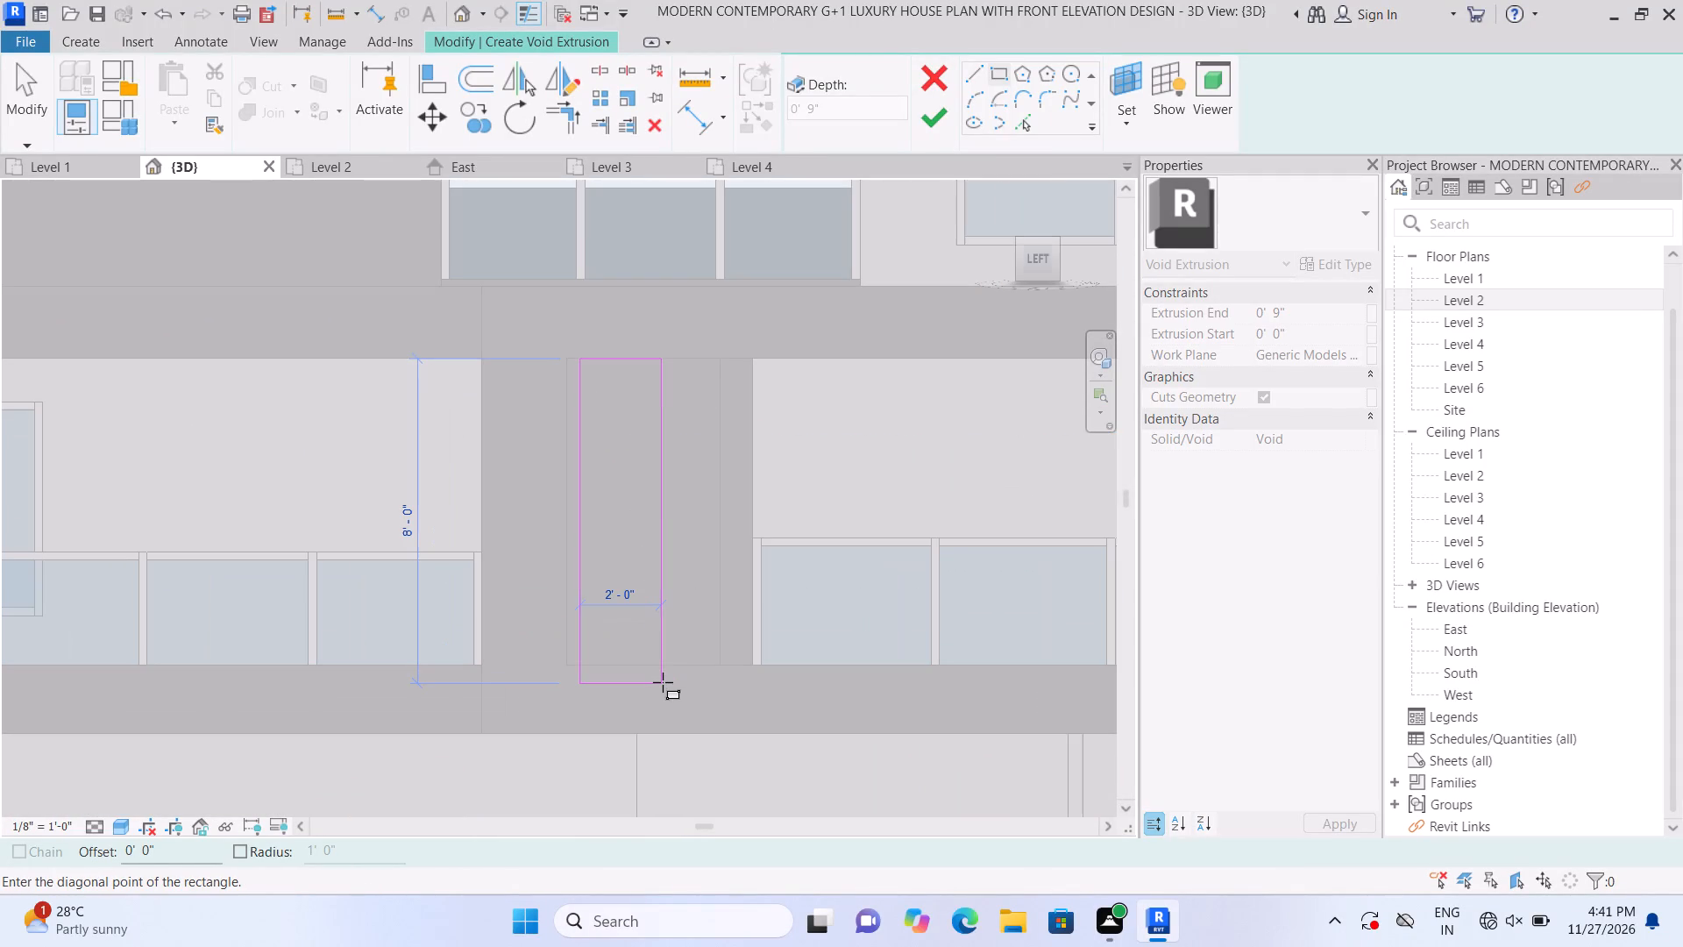
scroll(646, 673, "up", 6)
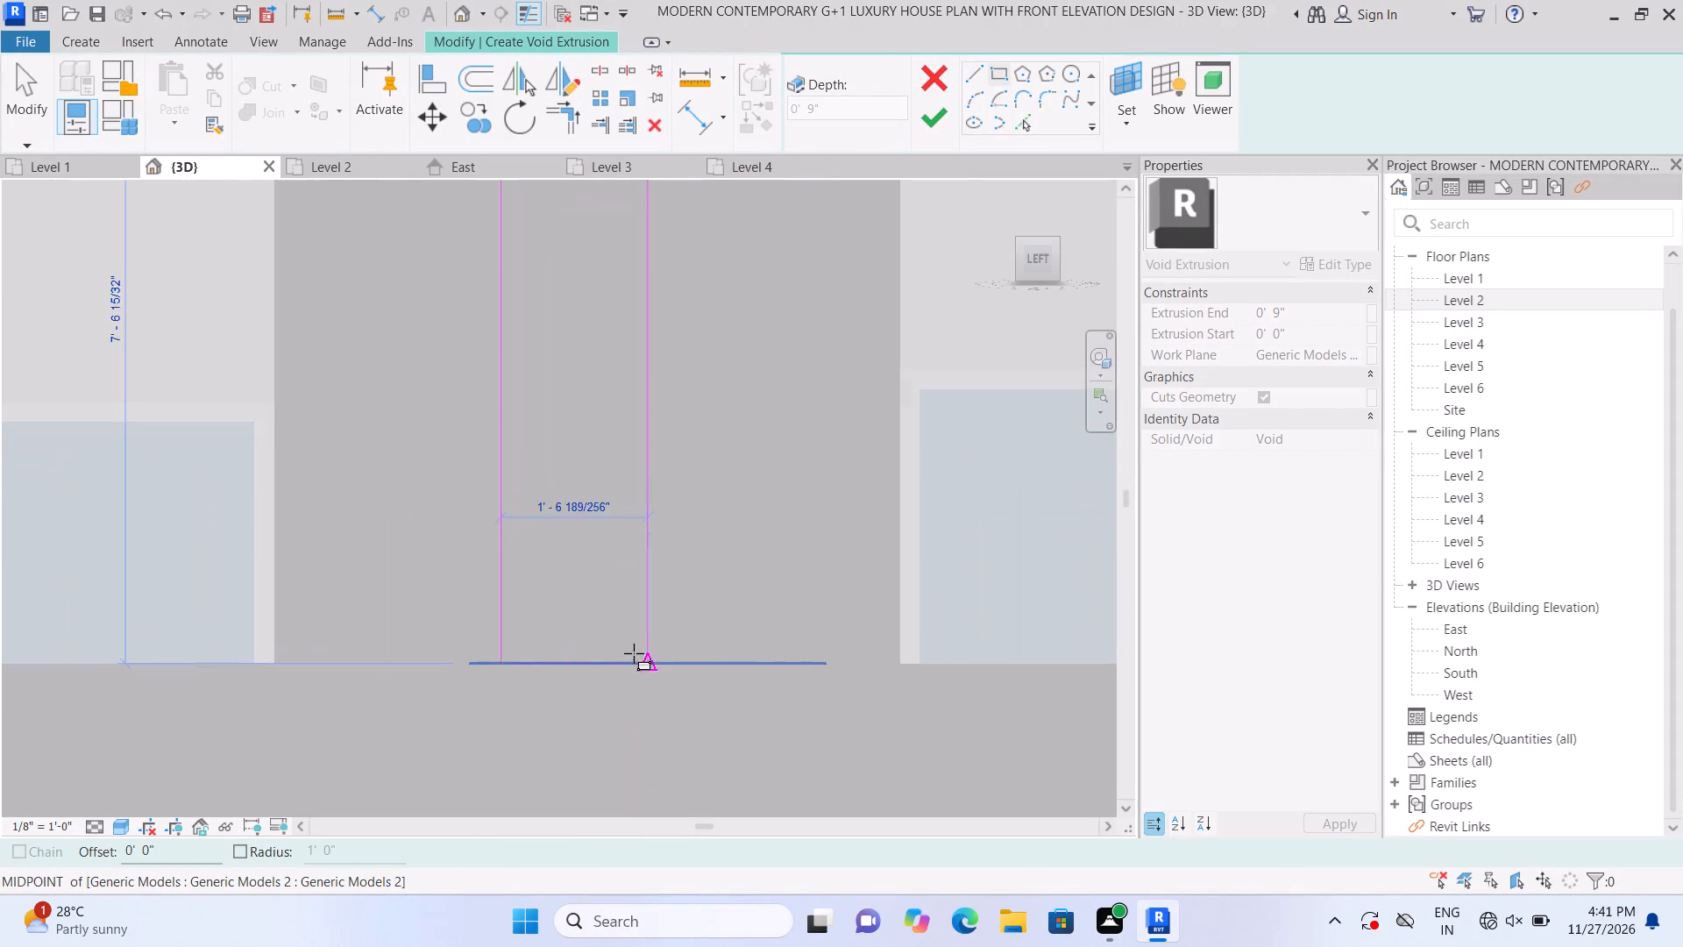
left_click(513, 666)
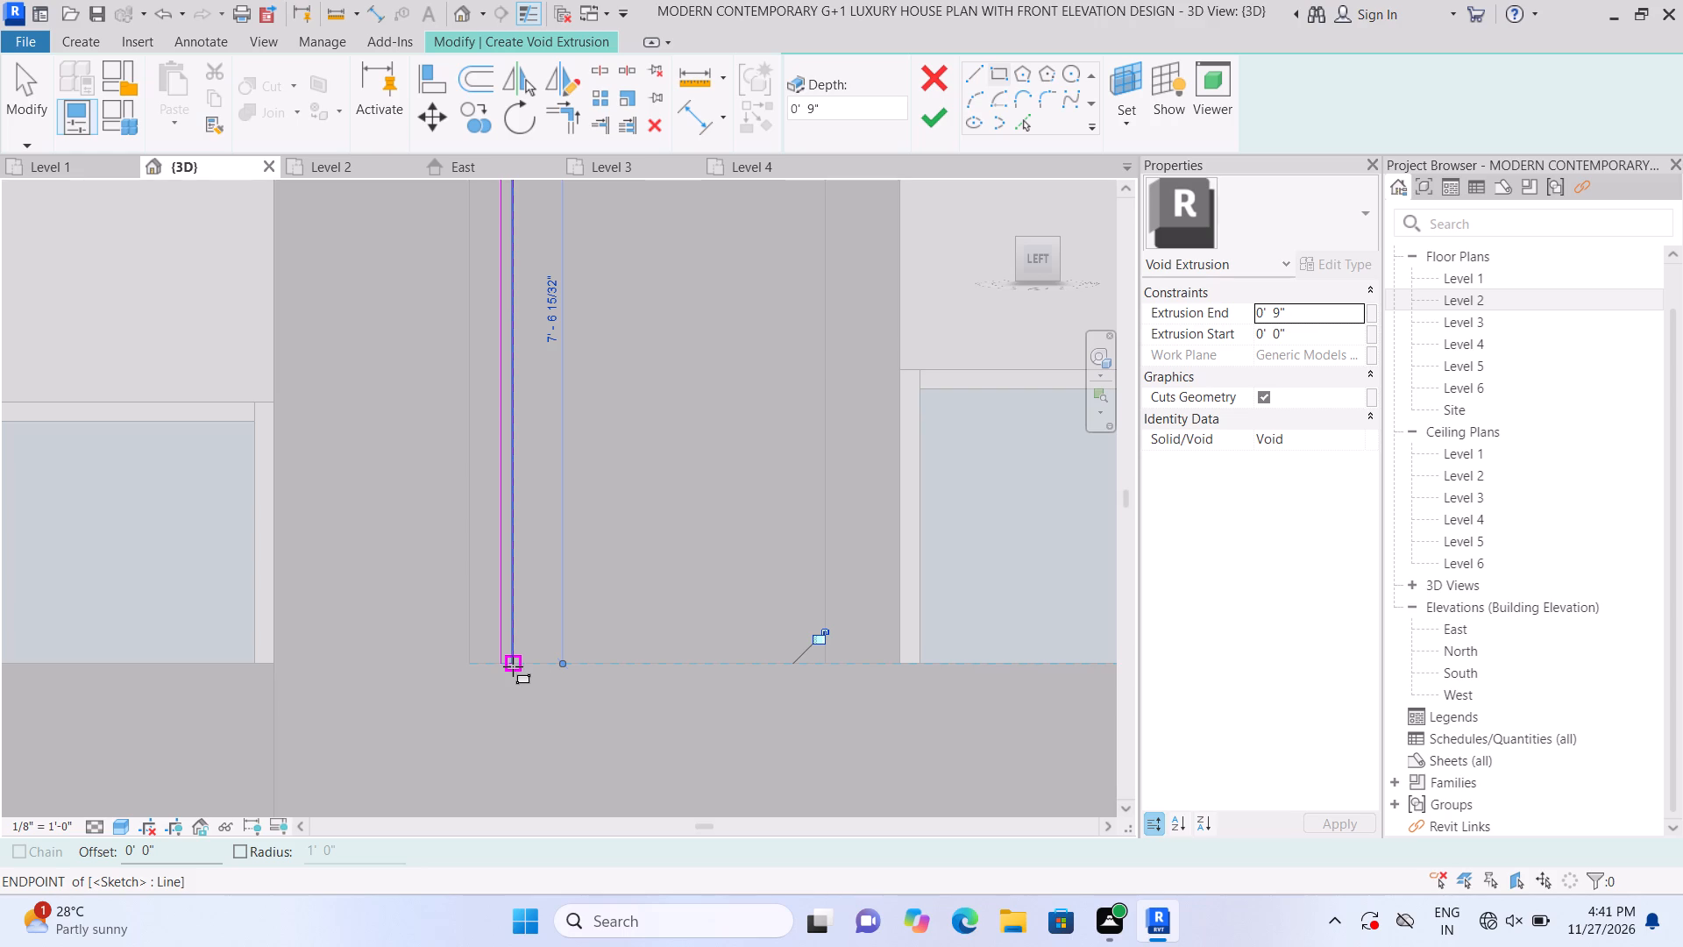
key("Escape")
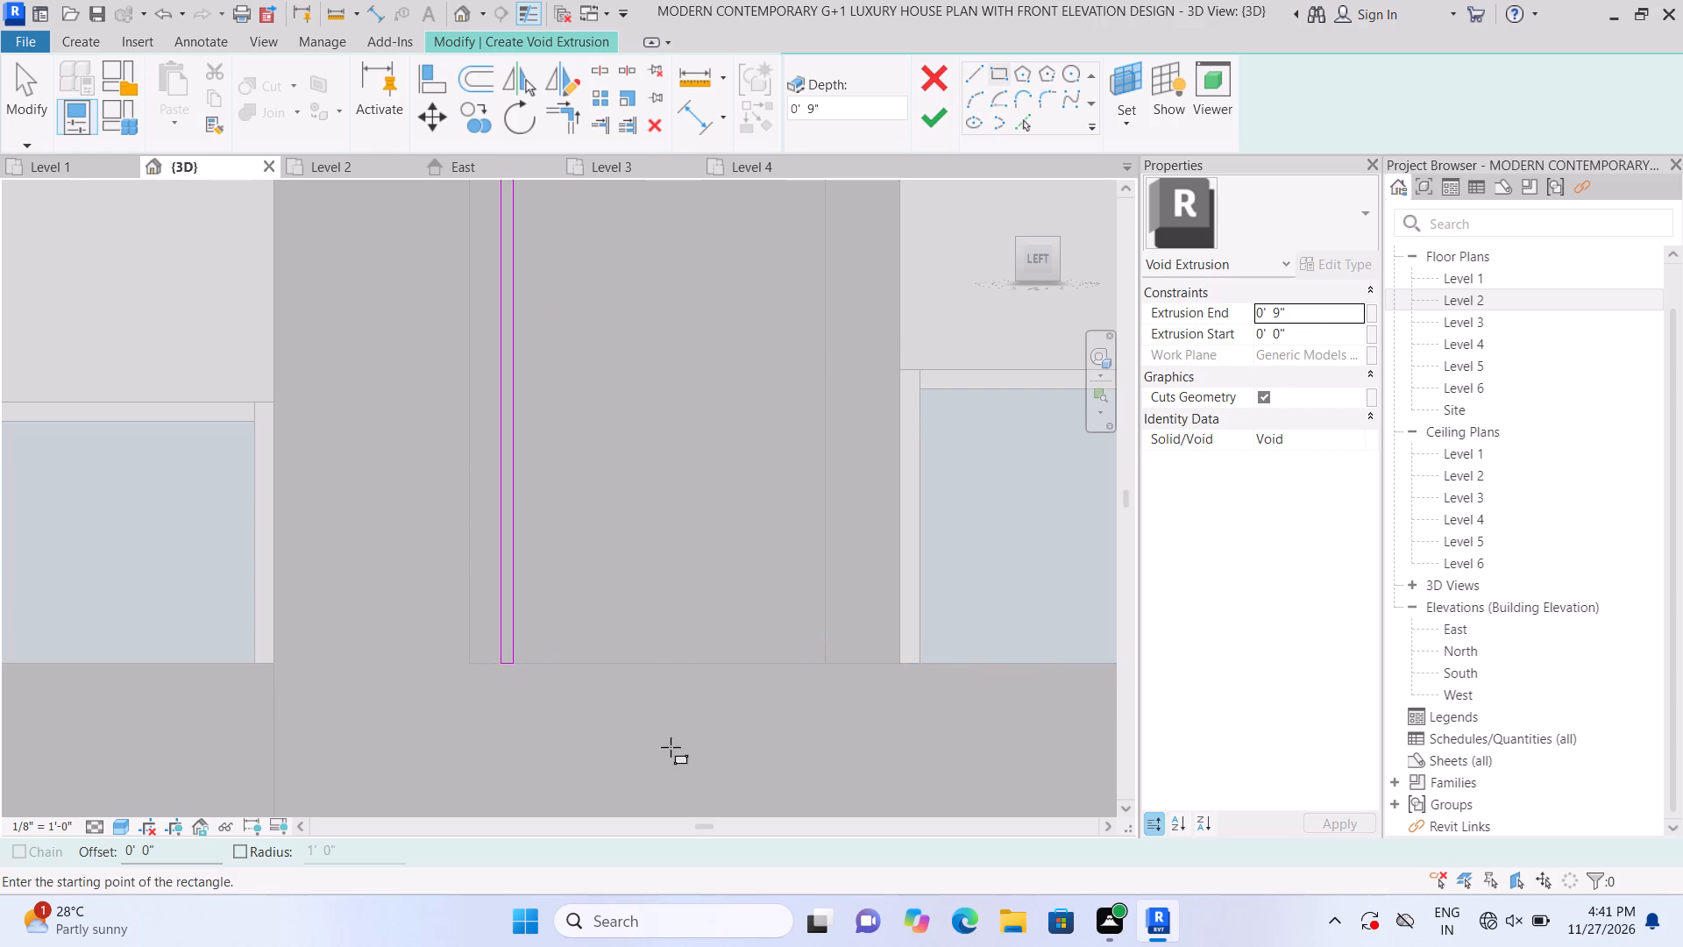
Sketch a second full-height strip about 2 1/4" wide to the right of the first, leaving a small gap.
scroll(671, 716, "down", 3)
scroll(579, 231, "up", 2)
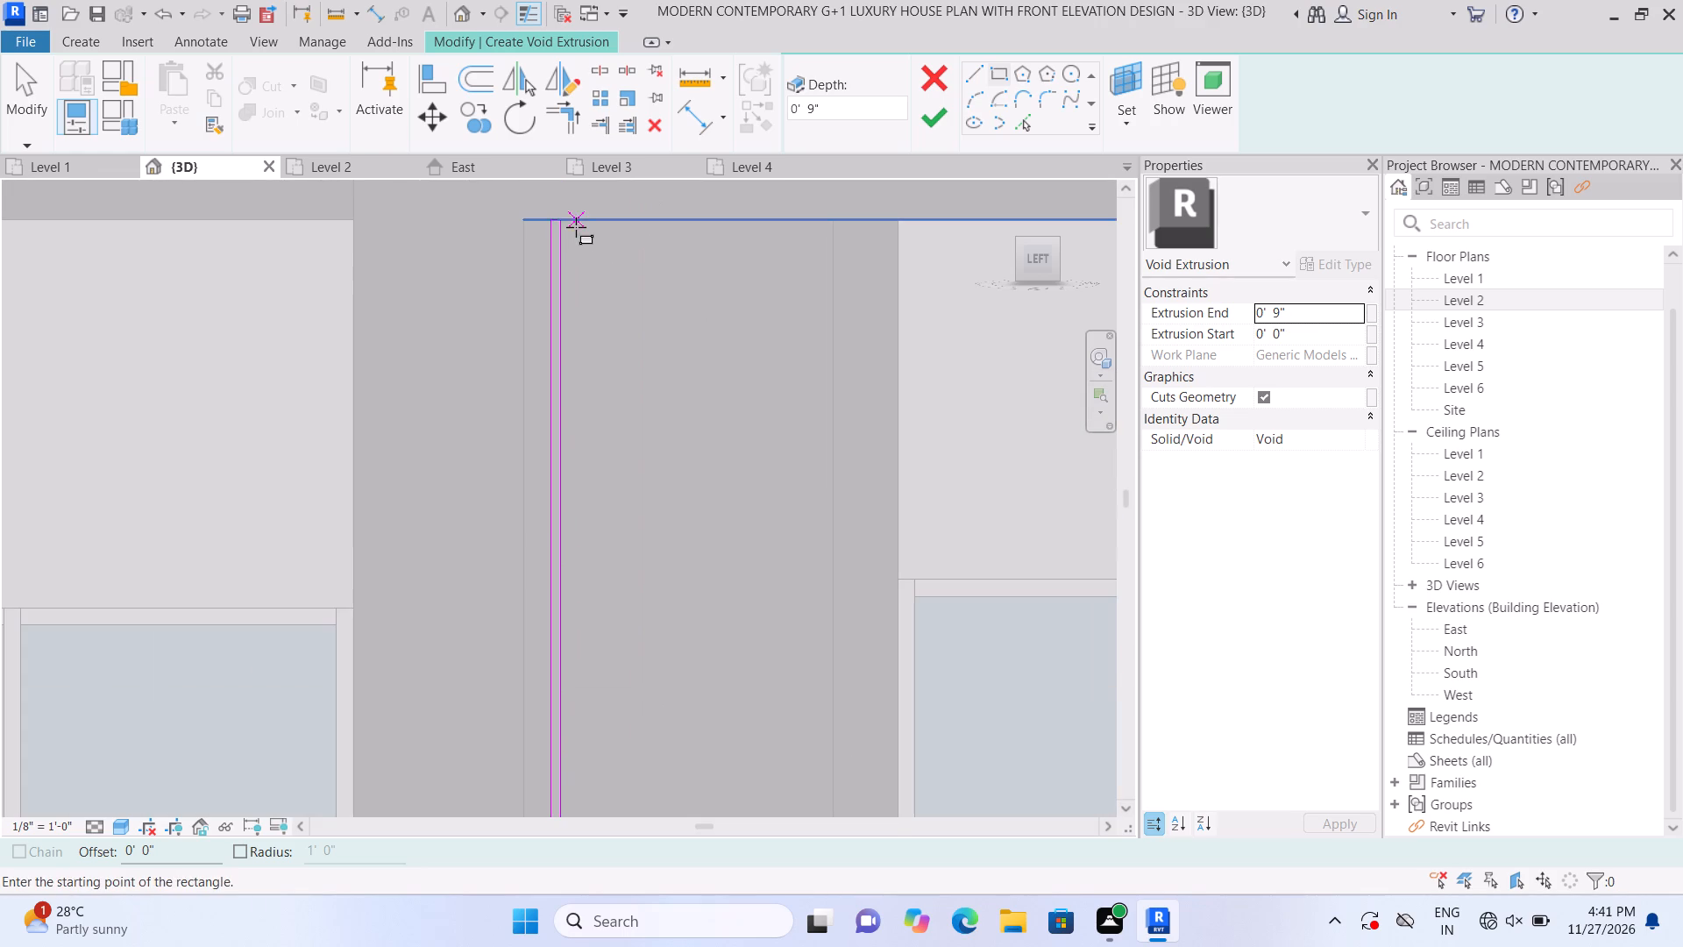
left_click(578, 222)
scroll(595, 305, "down", 3)
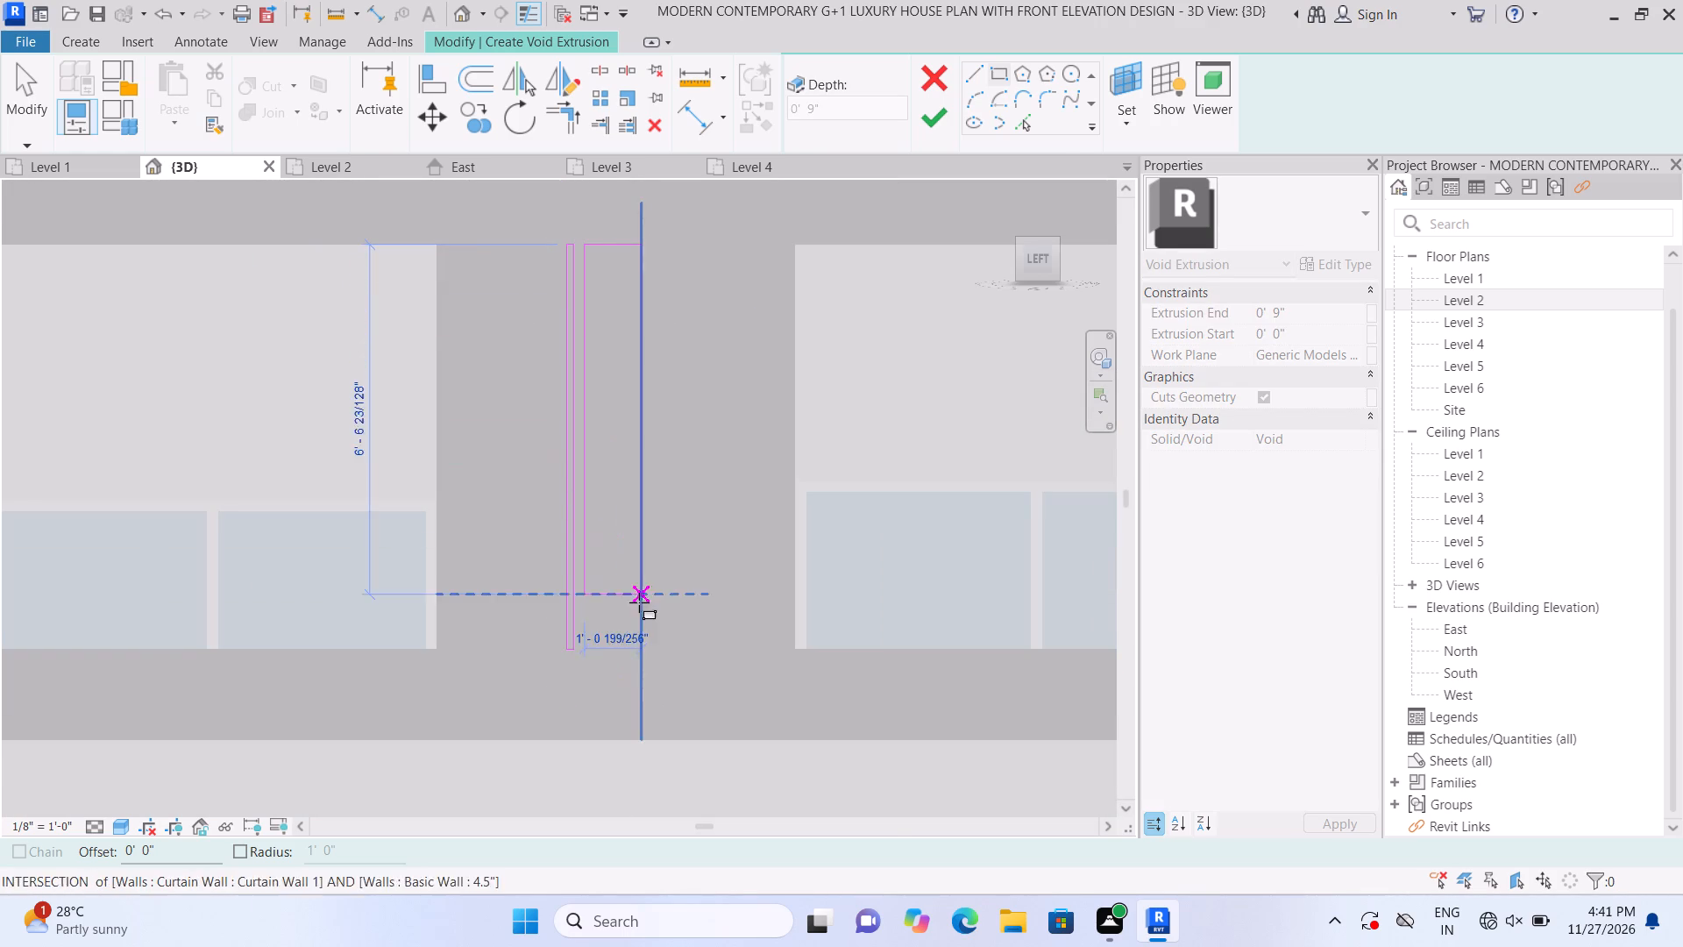
scroll(642, 625, "up", 3)
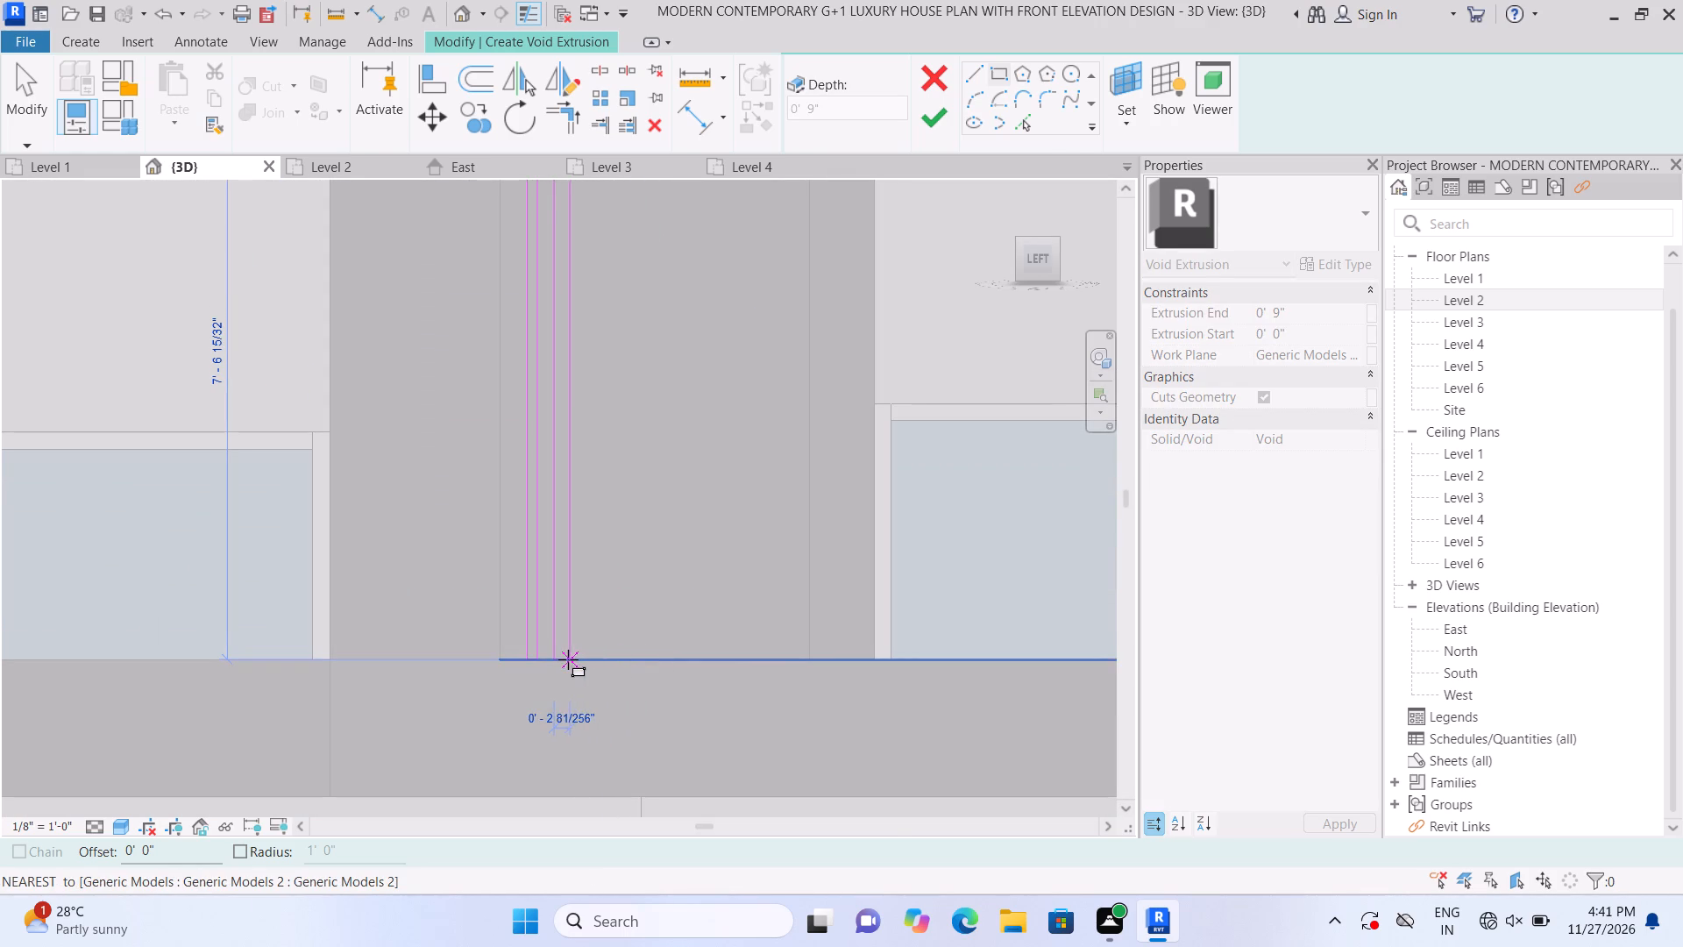
left_click(568, 659)
key("Escape")
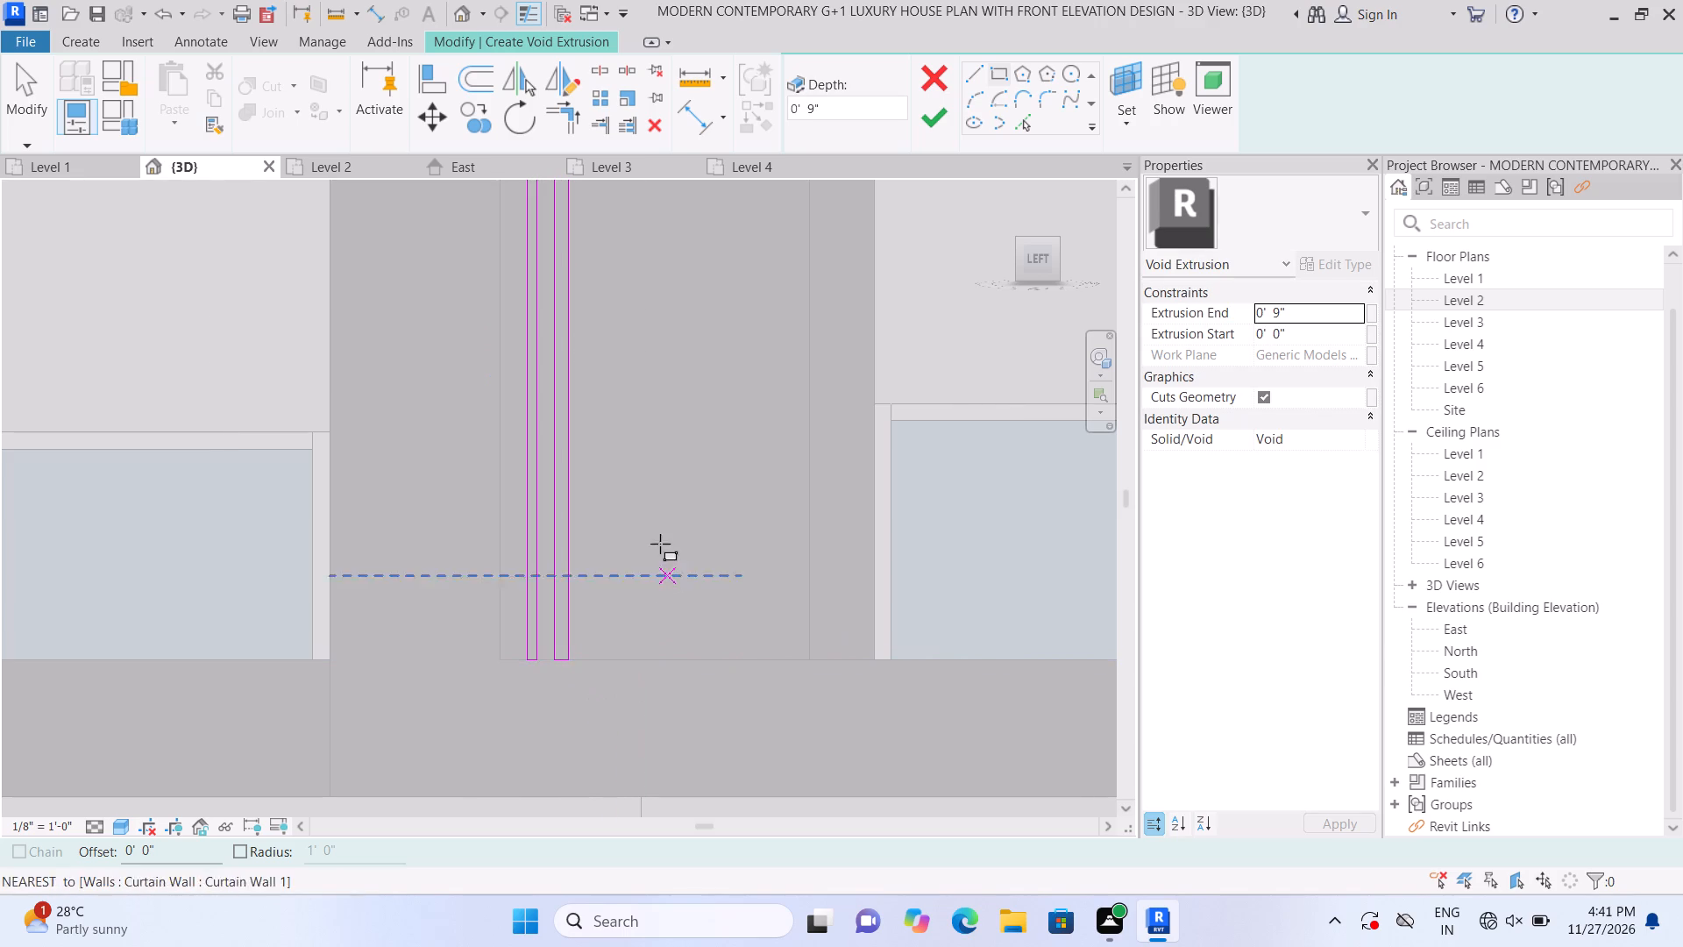
Sketch a third narrow strip from the panel's top edge to its bottom edge, spaced like the first two.
middle_click_drag(643, 536, 650, 572)
scroll(646, 591, "down", 2)
scroll(608, 324, "down", 1)
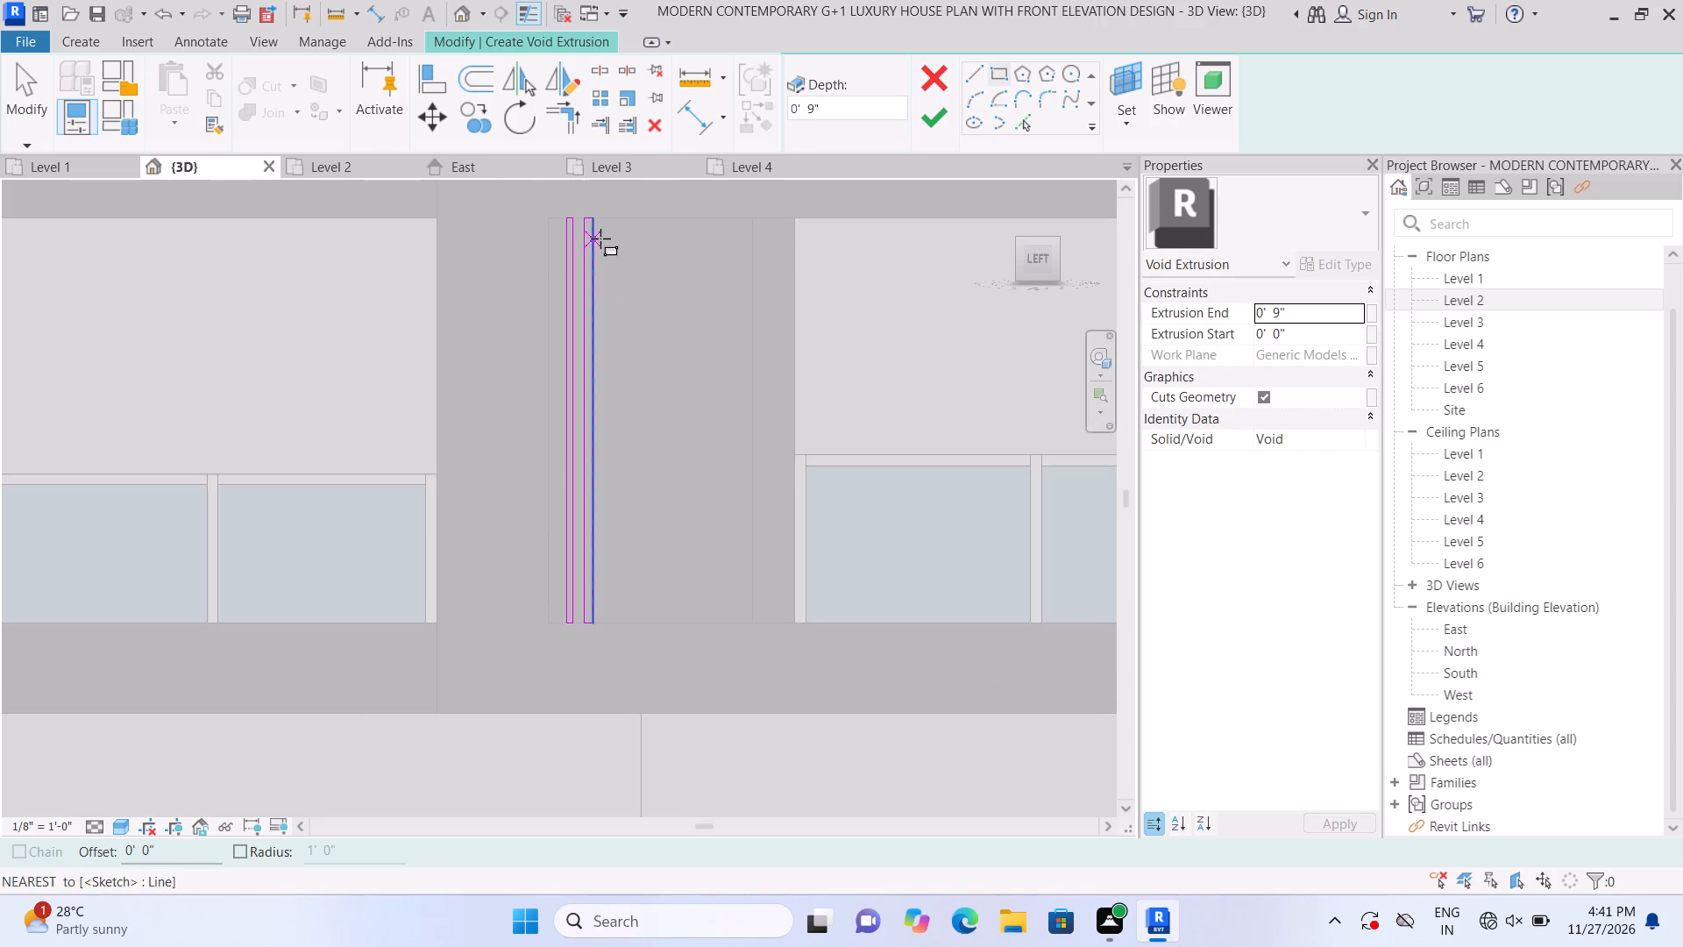
left_click(605, 224)
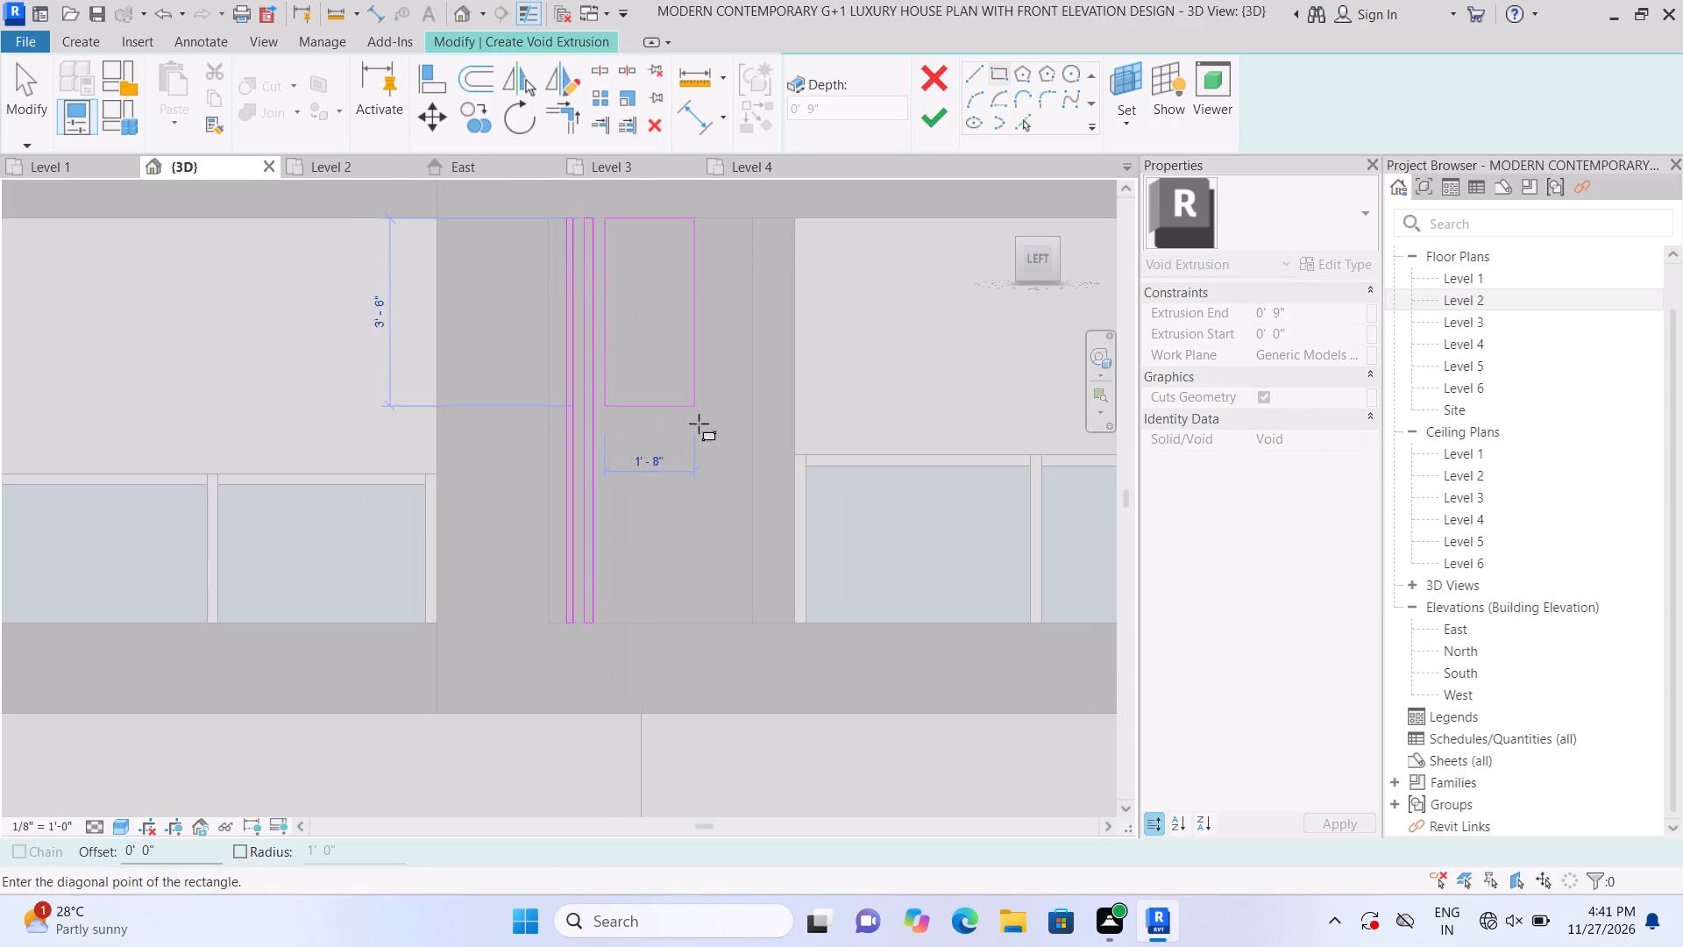
scroll(695, 549, "up", 3)
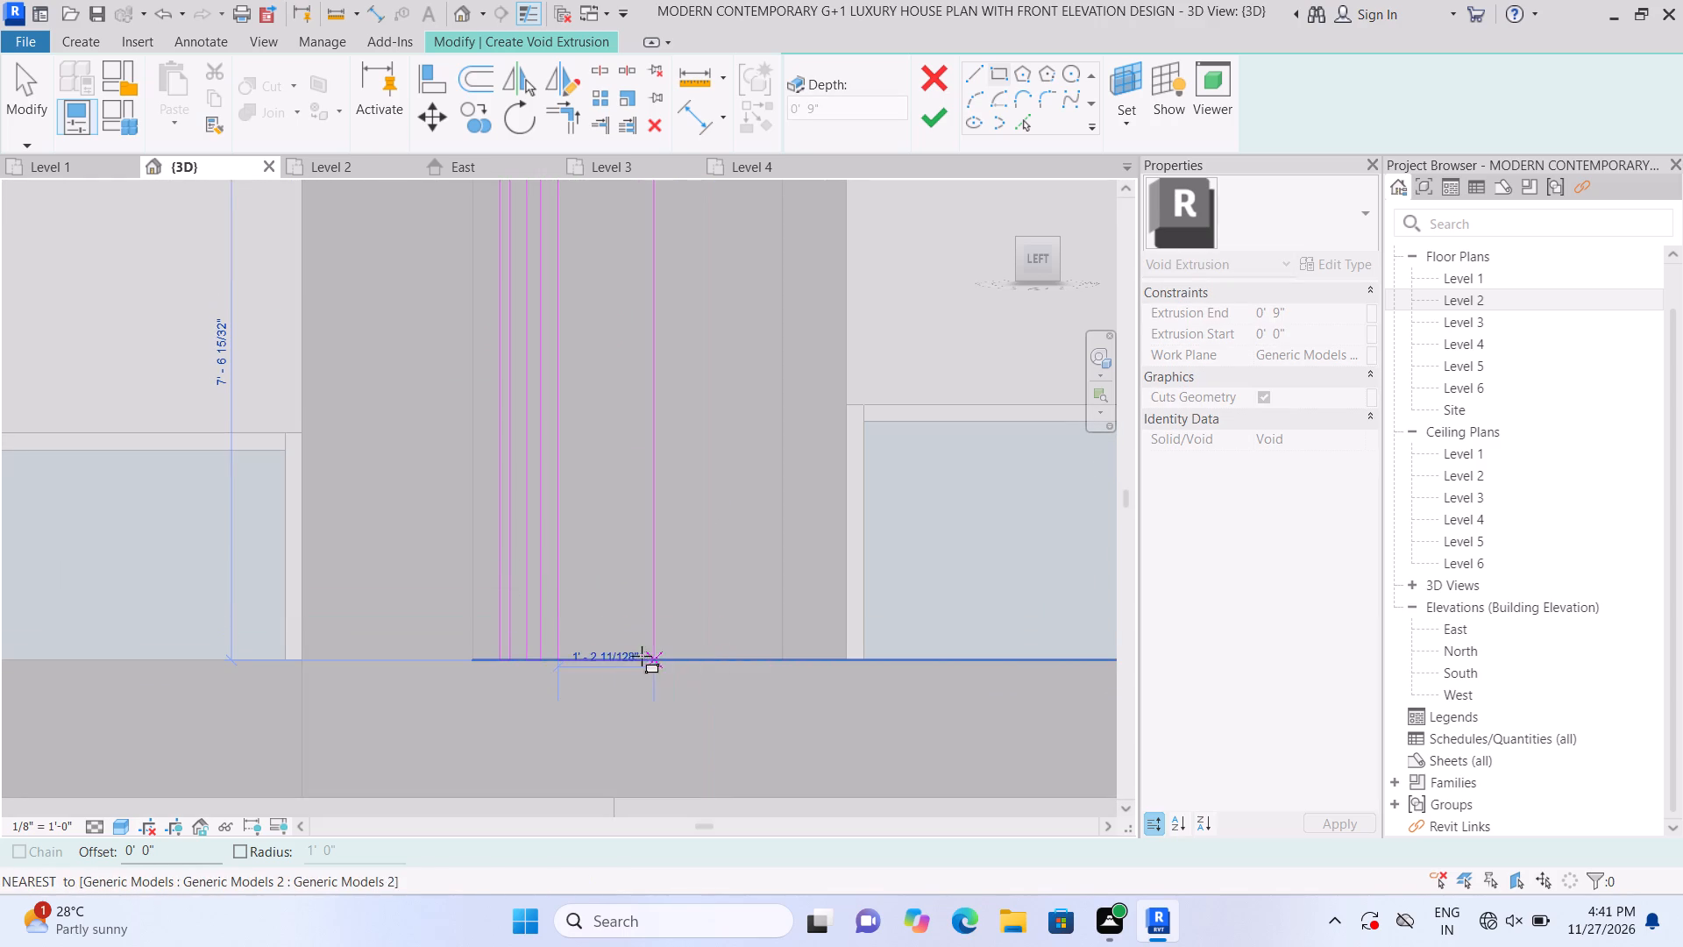
left_click(569, 657)
key("Escape")
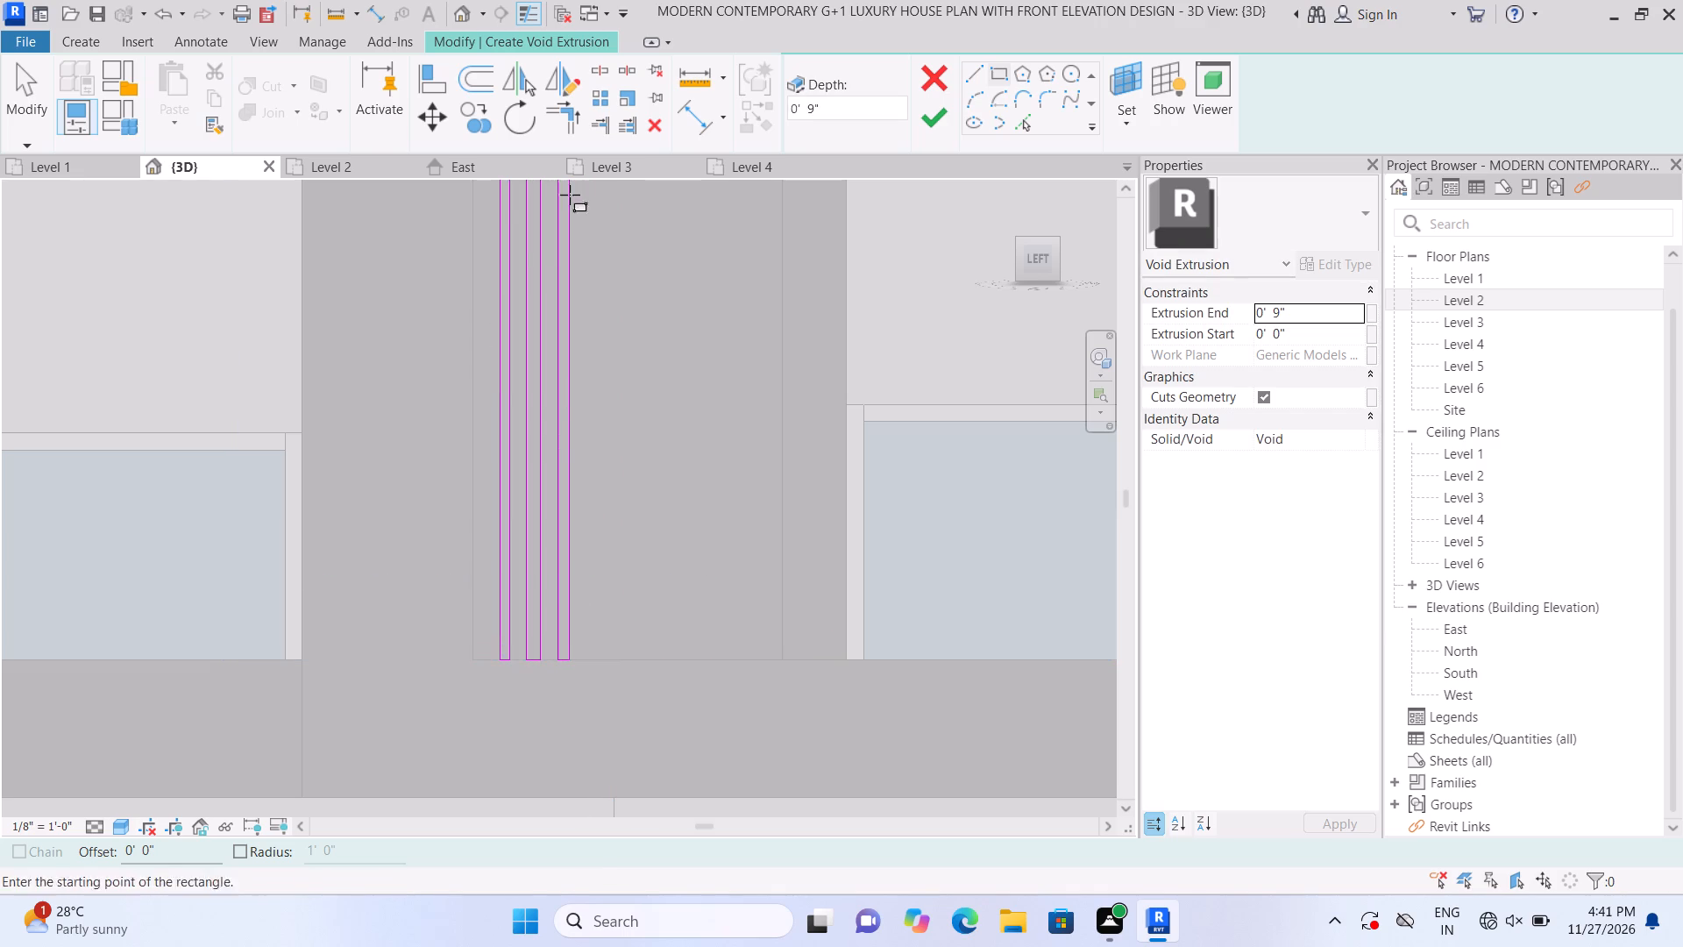
Sketch a fourth narrow strip, about 7' 6 1/2" tall, a small gap to the right of the third.
scroll(590, 348, "down", 4)
scroll(608, 280, "down", 4)
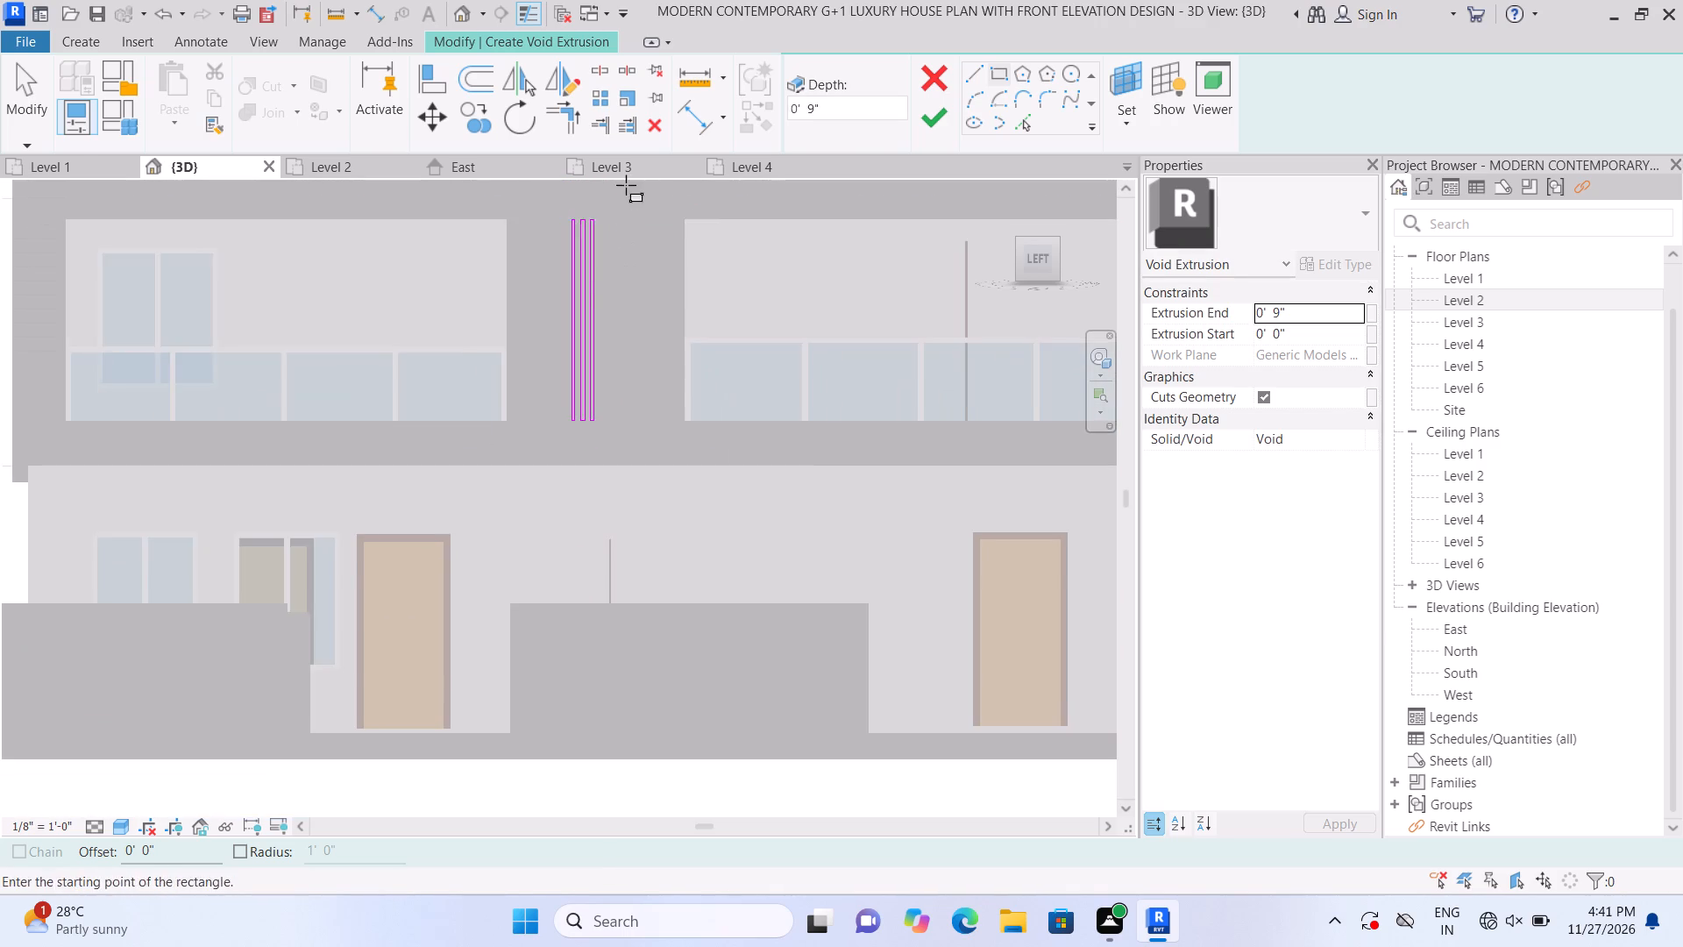
scroll(592, 299, "up", 1)
scroll(635, 227, "up", 2)
middle_click_drag(605, 204, 593, 265)
scroll(614, 264, "up", 2)
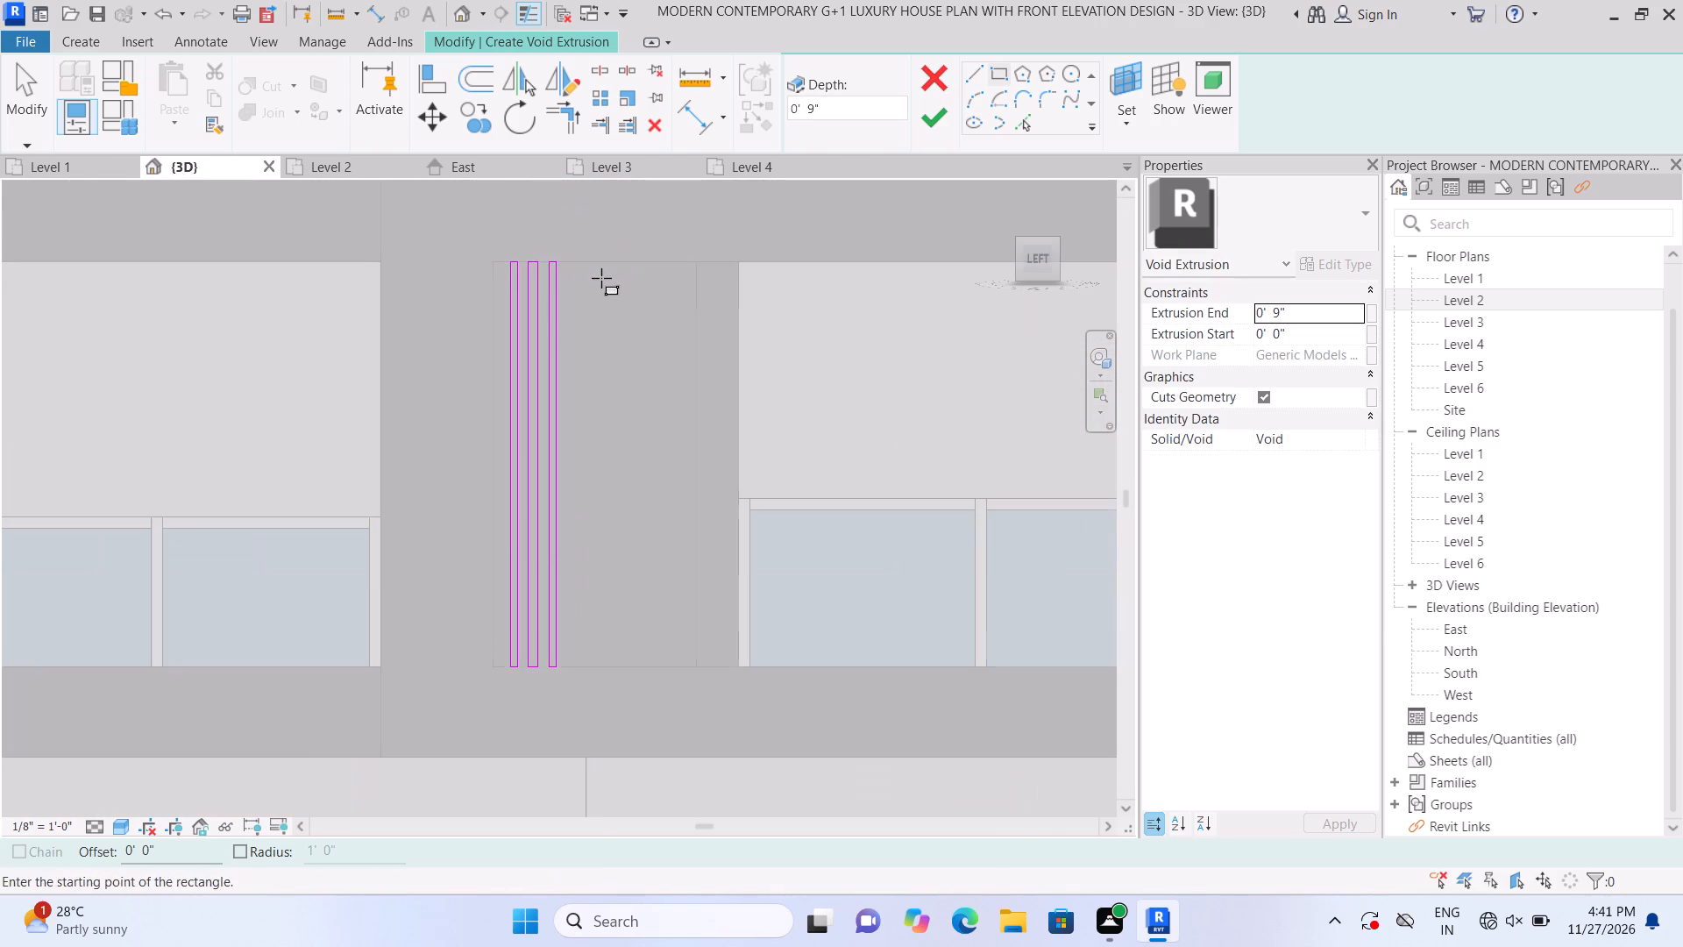
left_click(569, 266)
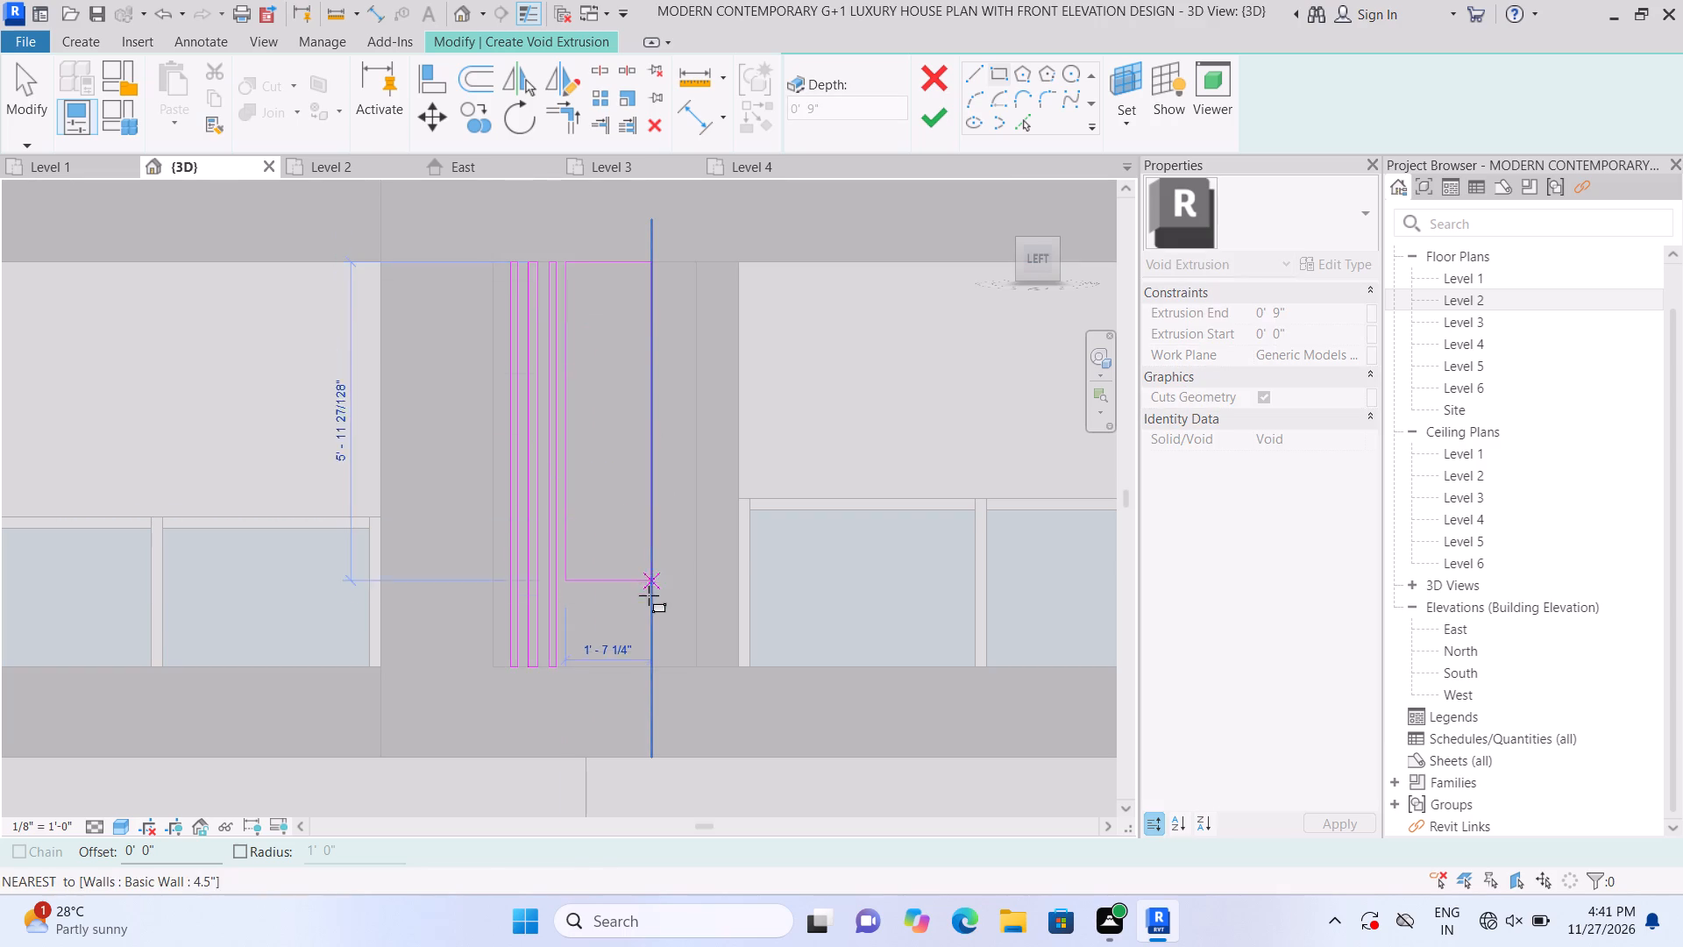
middle_click_drag(623, 584, 557, 445)
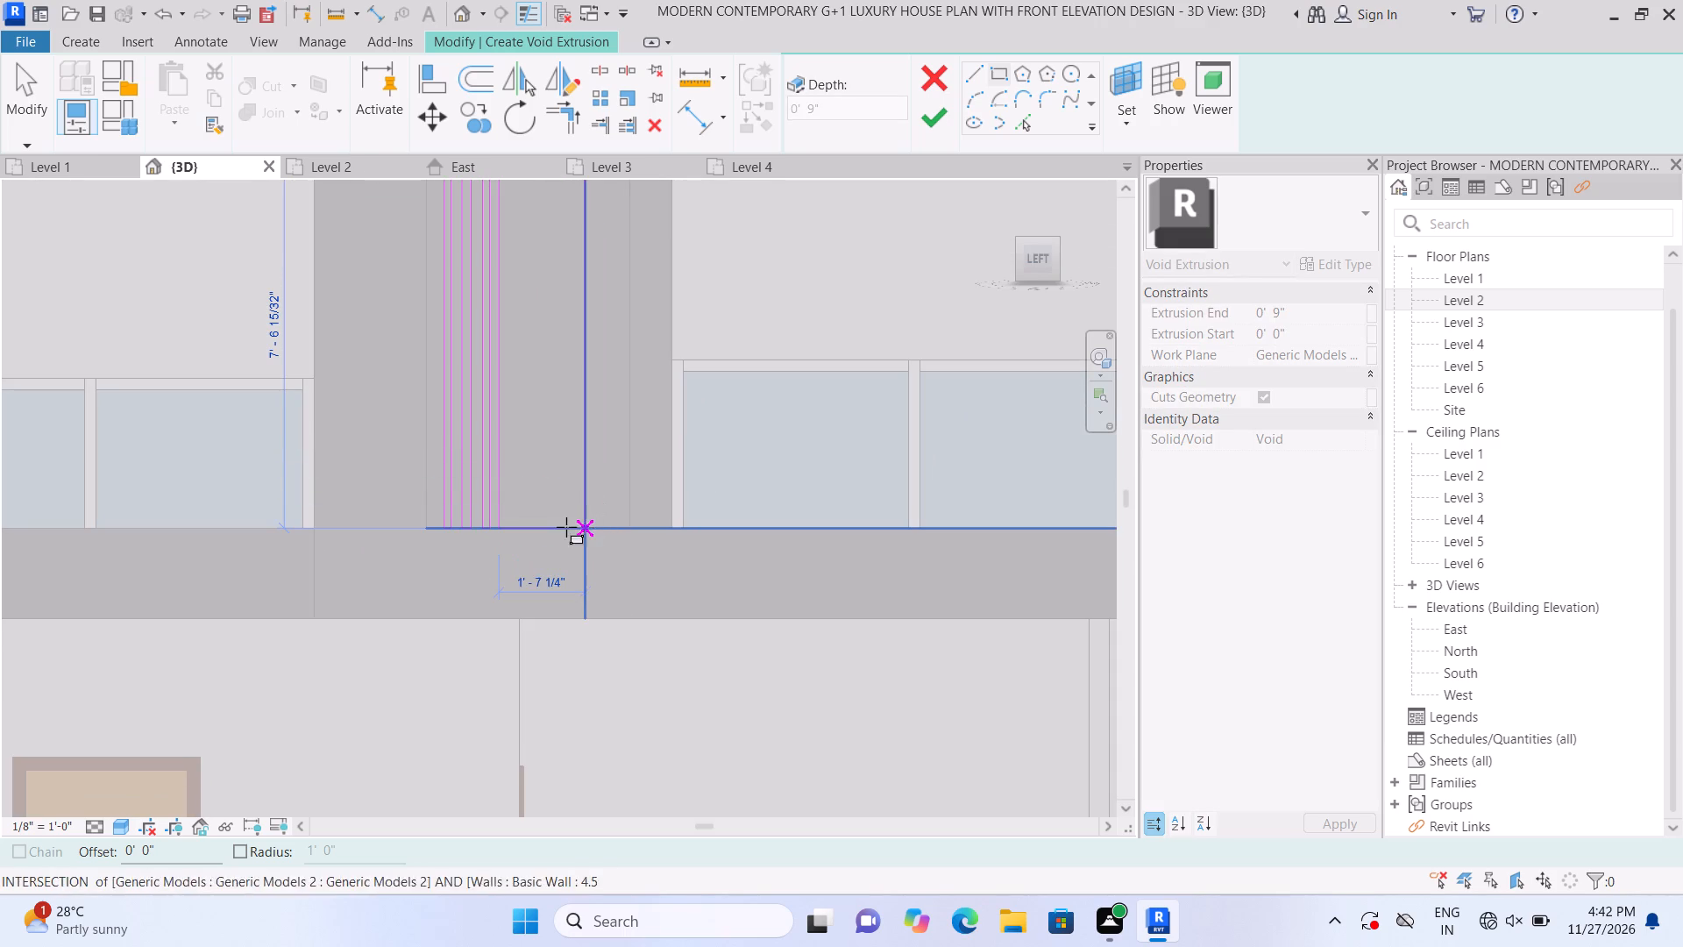
scroll(516, 532, "up", 3)
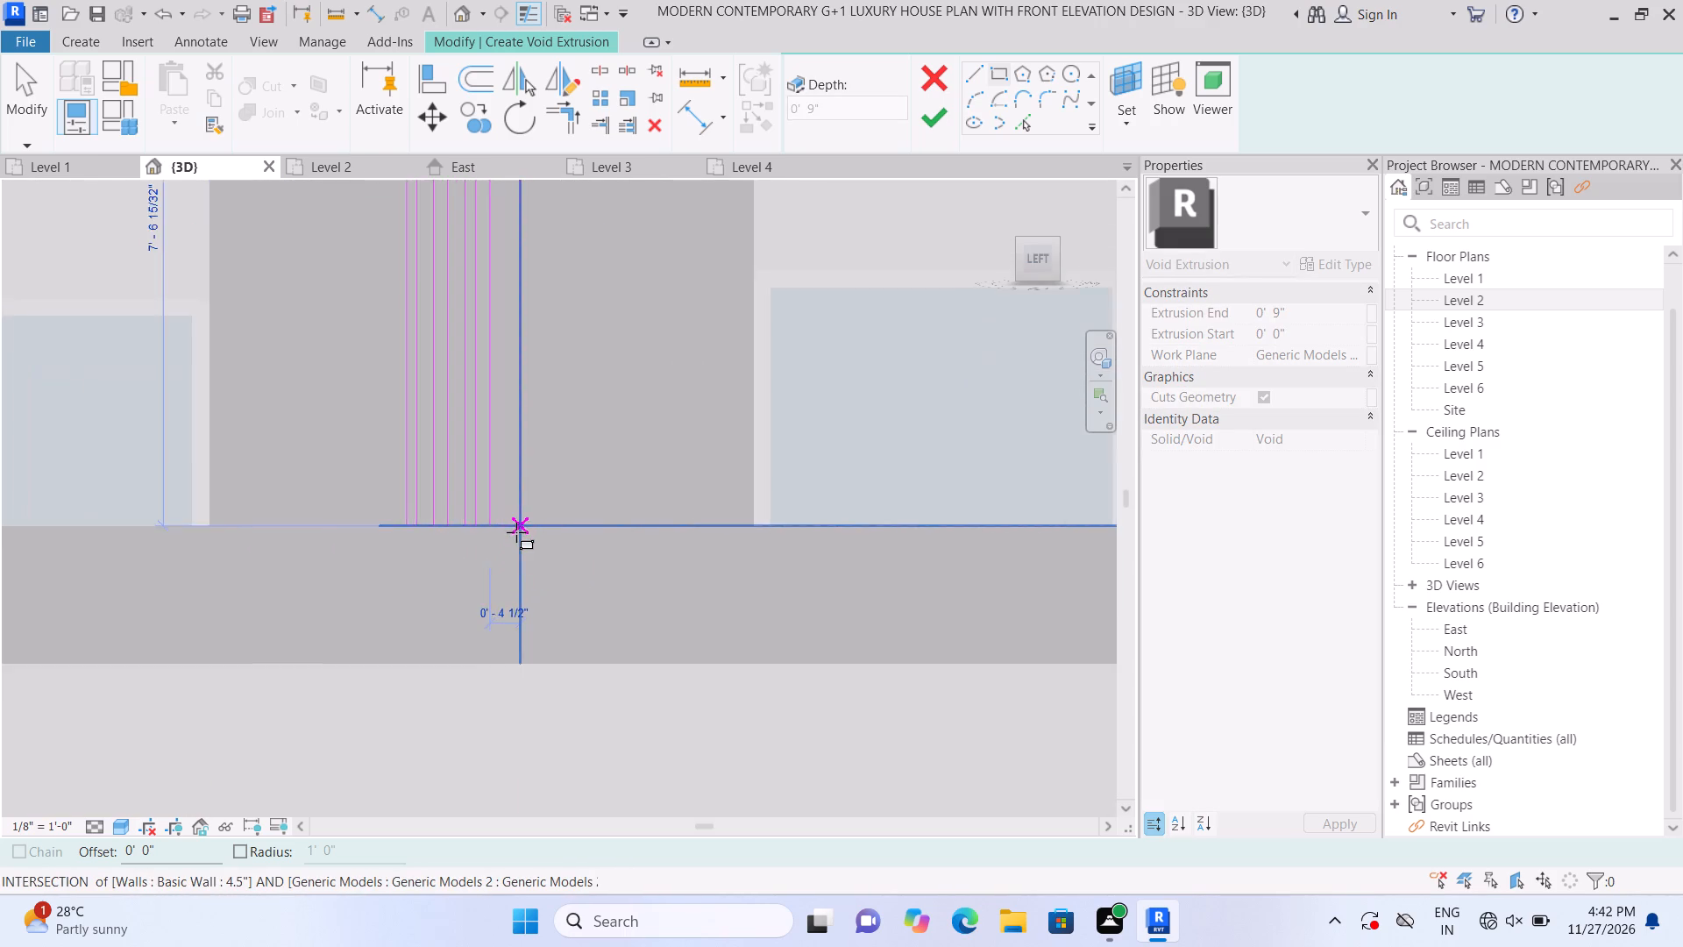
scroll(516, 532, "up", 2)
double_click(499, 530)
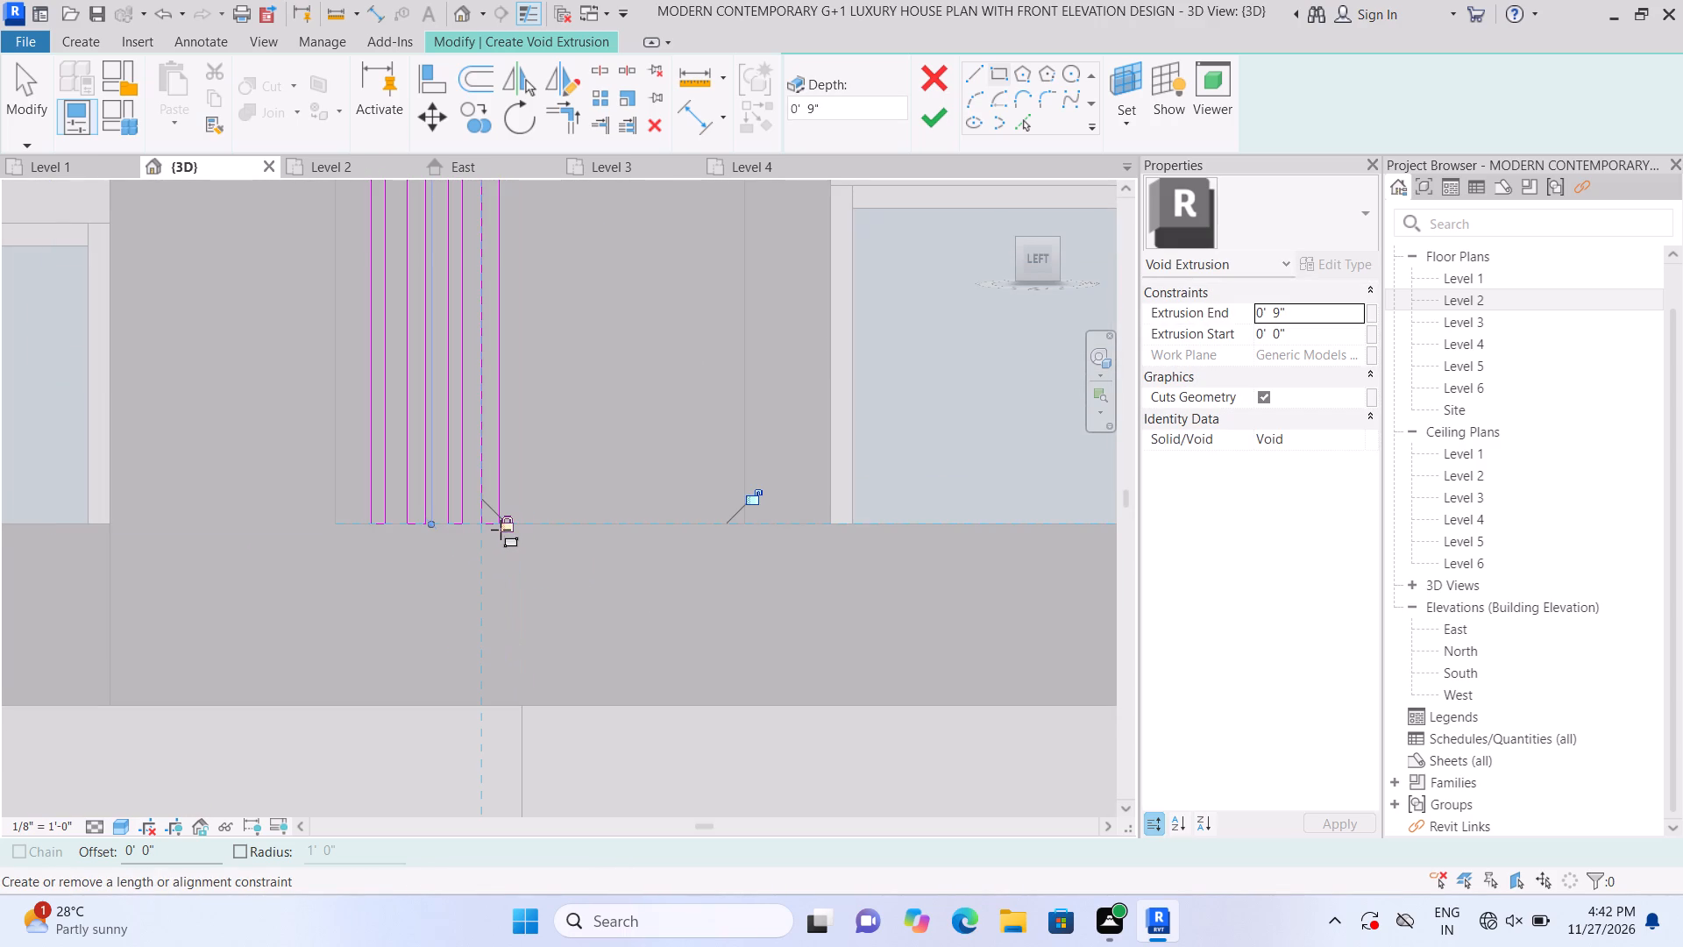
key("Escape")
Sketch a fifth full-height strip about 2" wide, ending at the midpoint of the recessed panel's bottom edge.
scroll(526, 564, "down", 8)
scroll(600, 288, "up", 2)
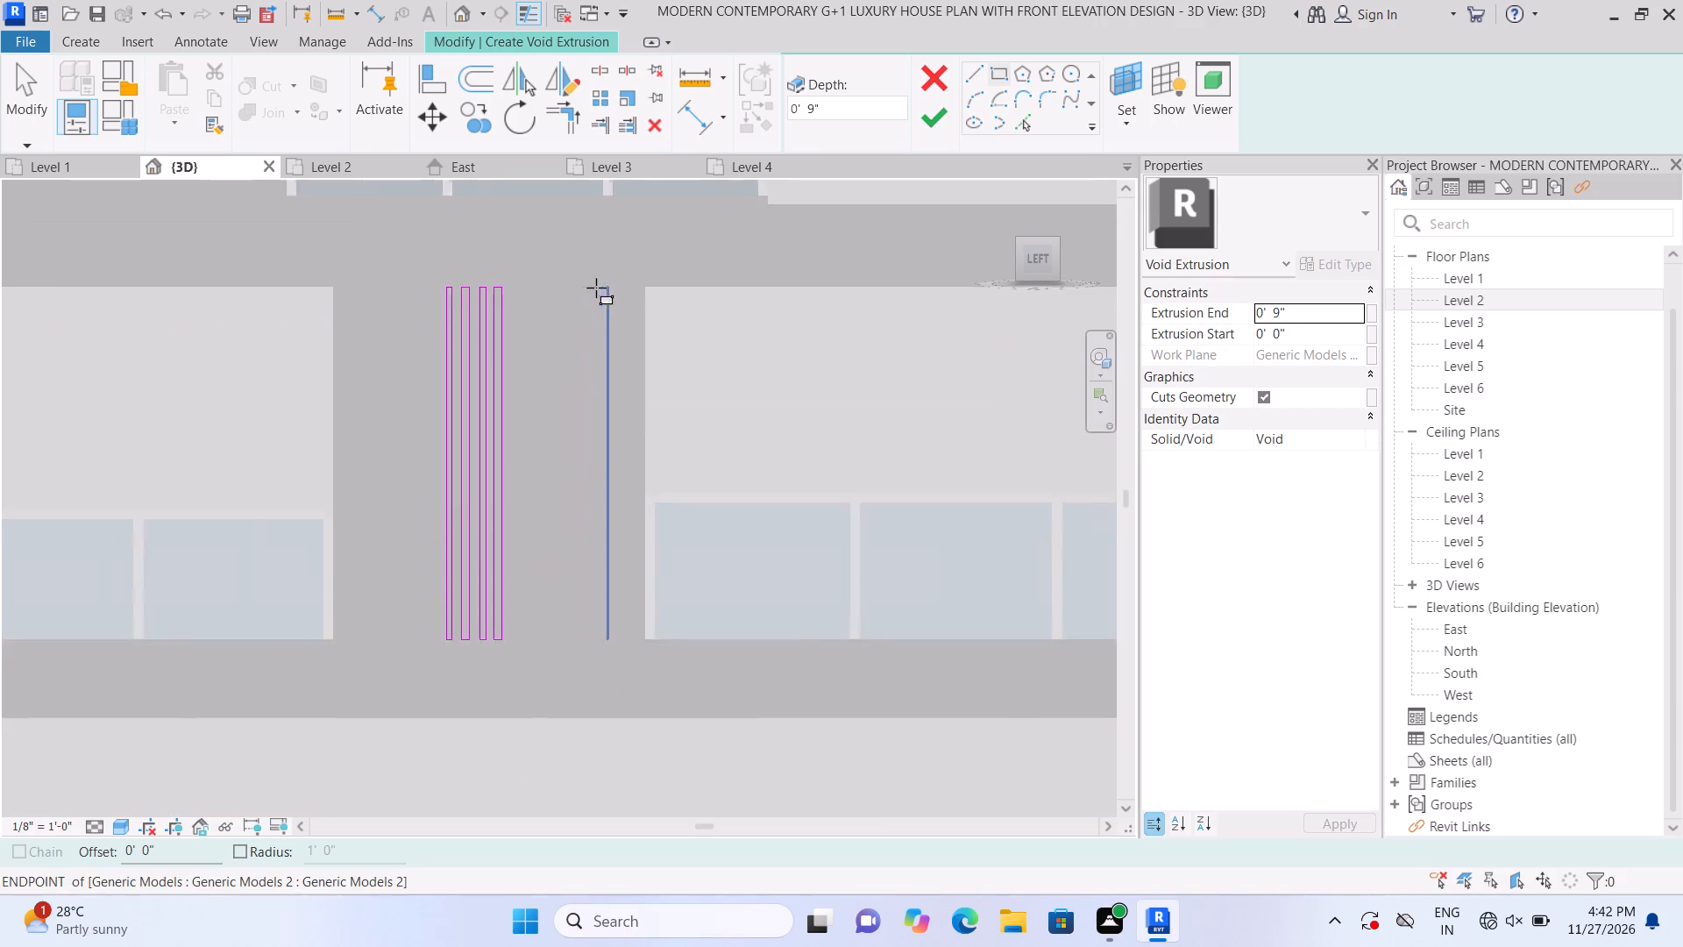
scroll(596, 288, "up", 4)
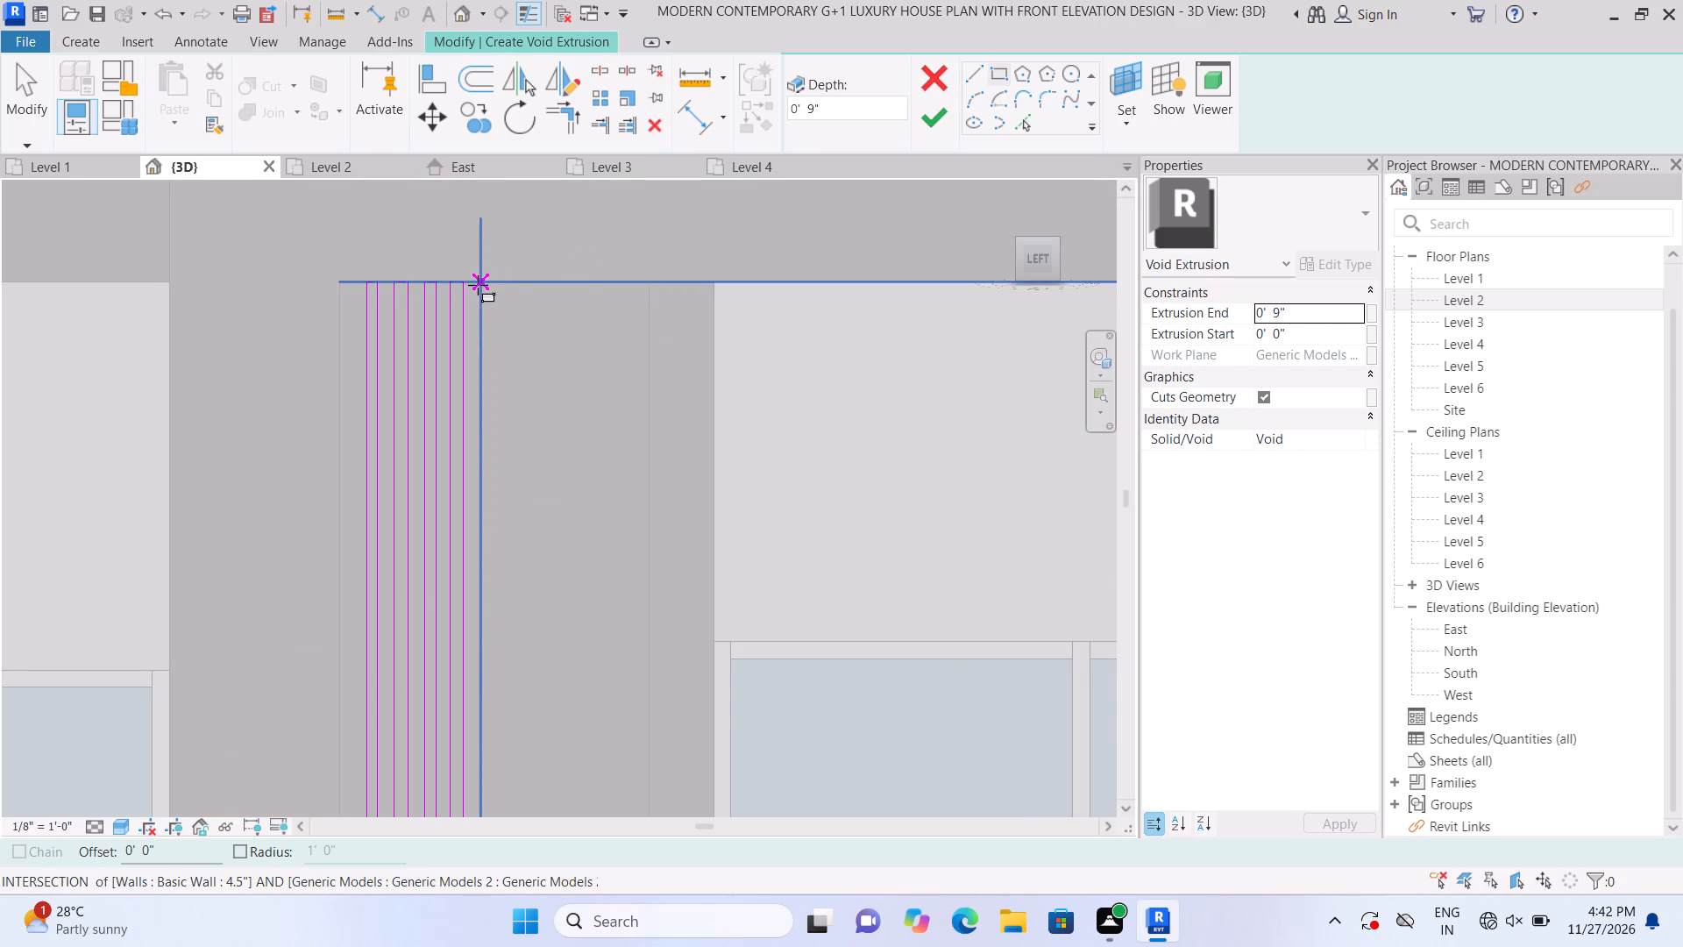
left_click(478, 285)
scroll(519, 374, "down", 5)
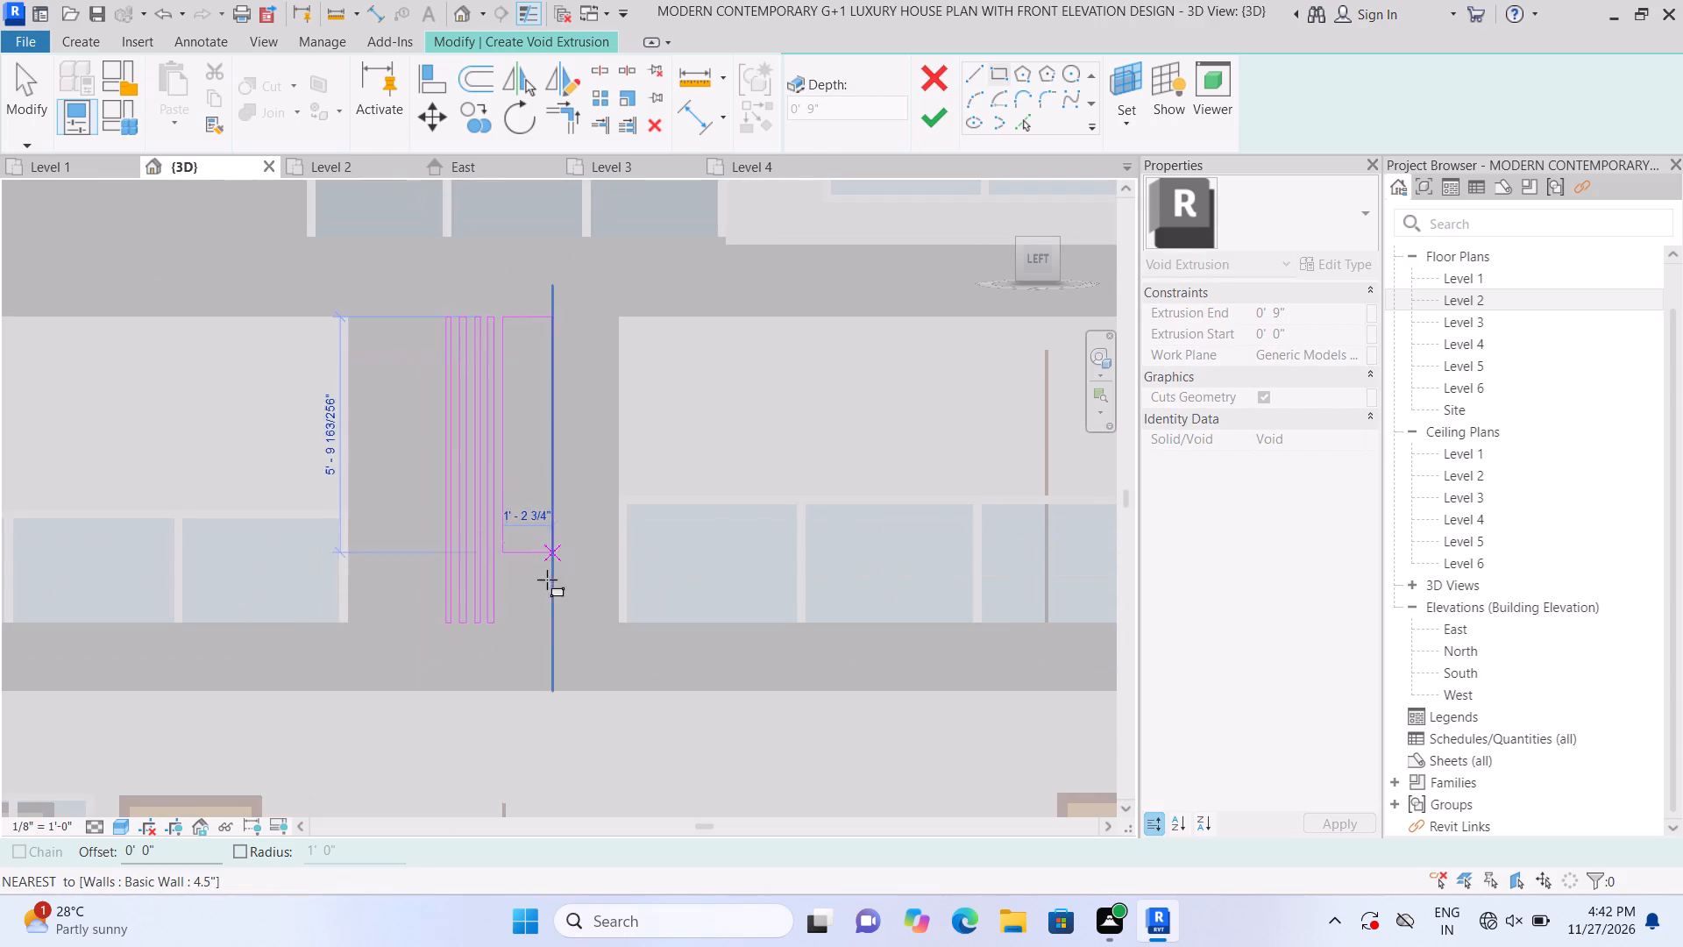
scroll(533, 625, "down", 1)
scroll(531, 626, "up", 3)
left_click(502, 623)
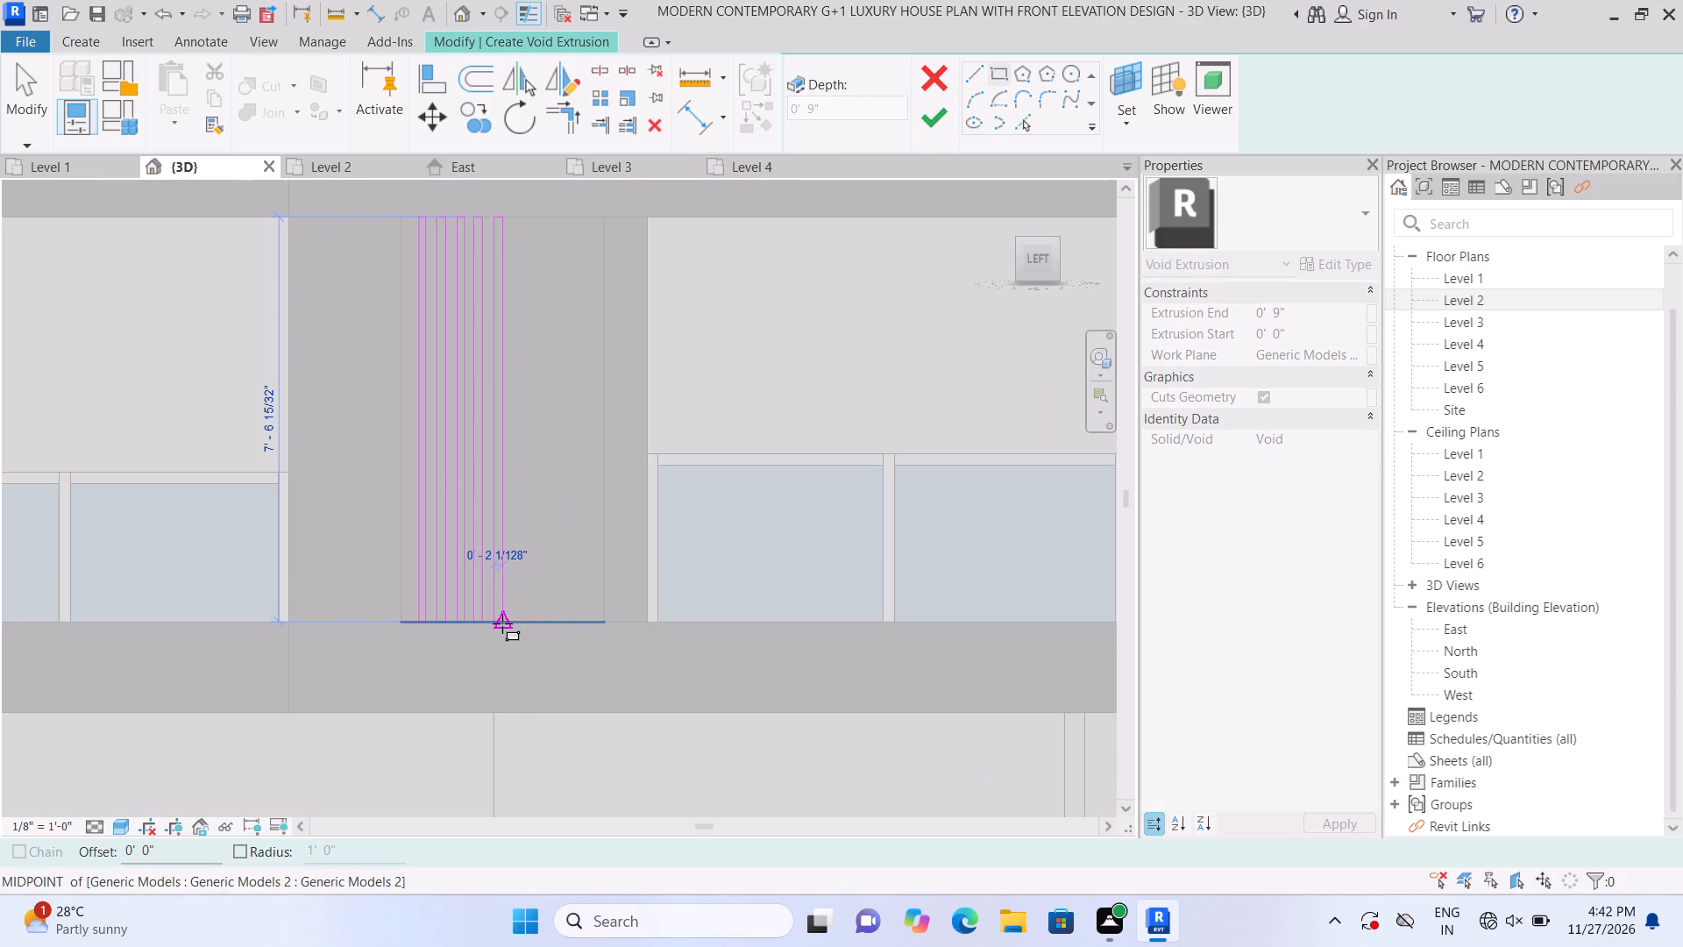
key("Escape")
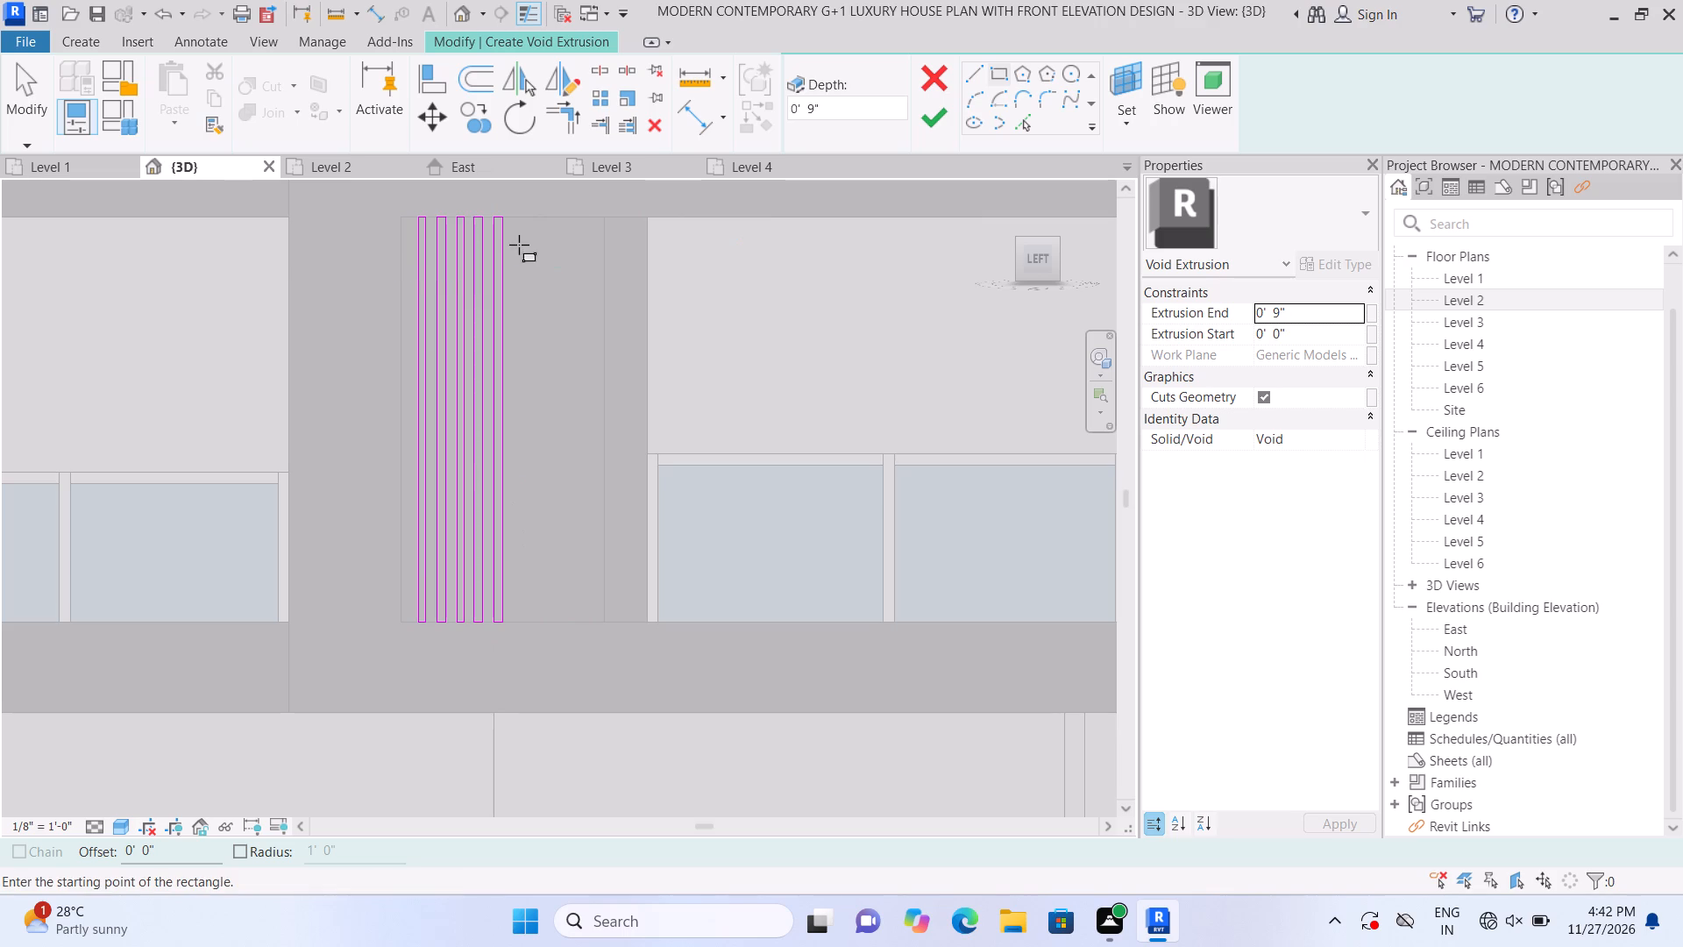
Sketch two more full-height strips to the right of the panel's middle, about 2 3/8" and 1 3/4" wide.
left_click(514, 219)
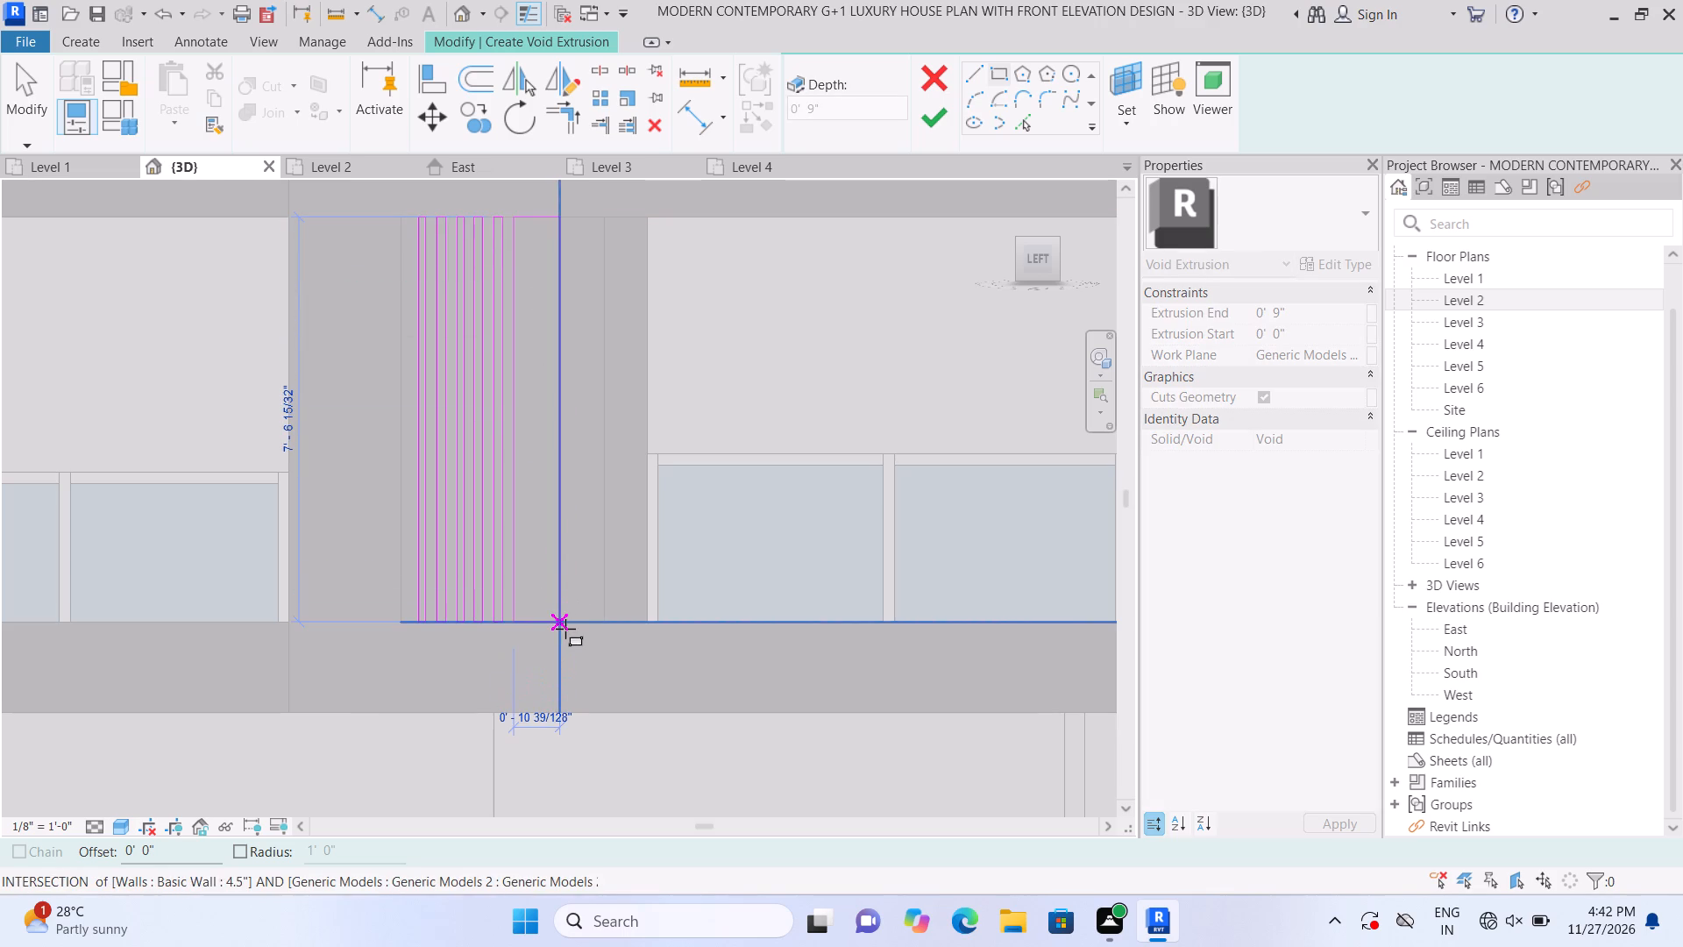
double_click(526, 627)
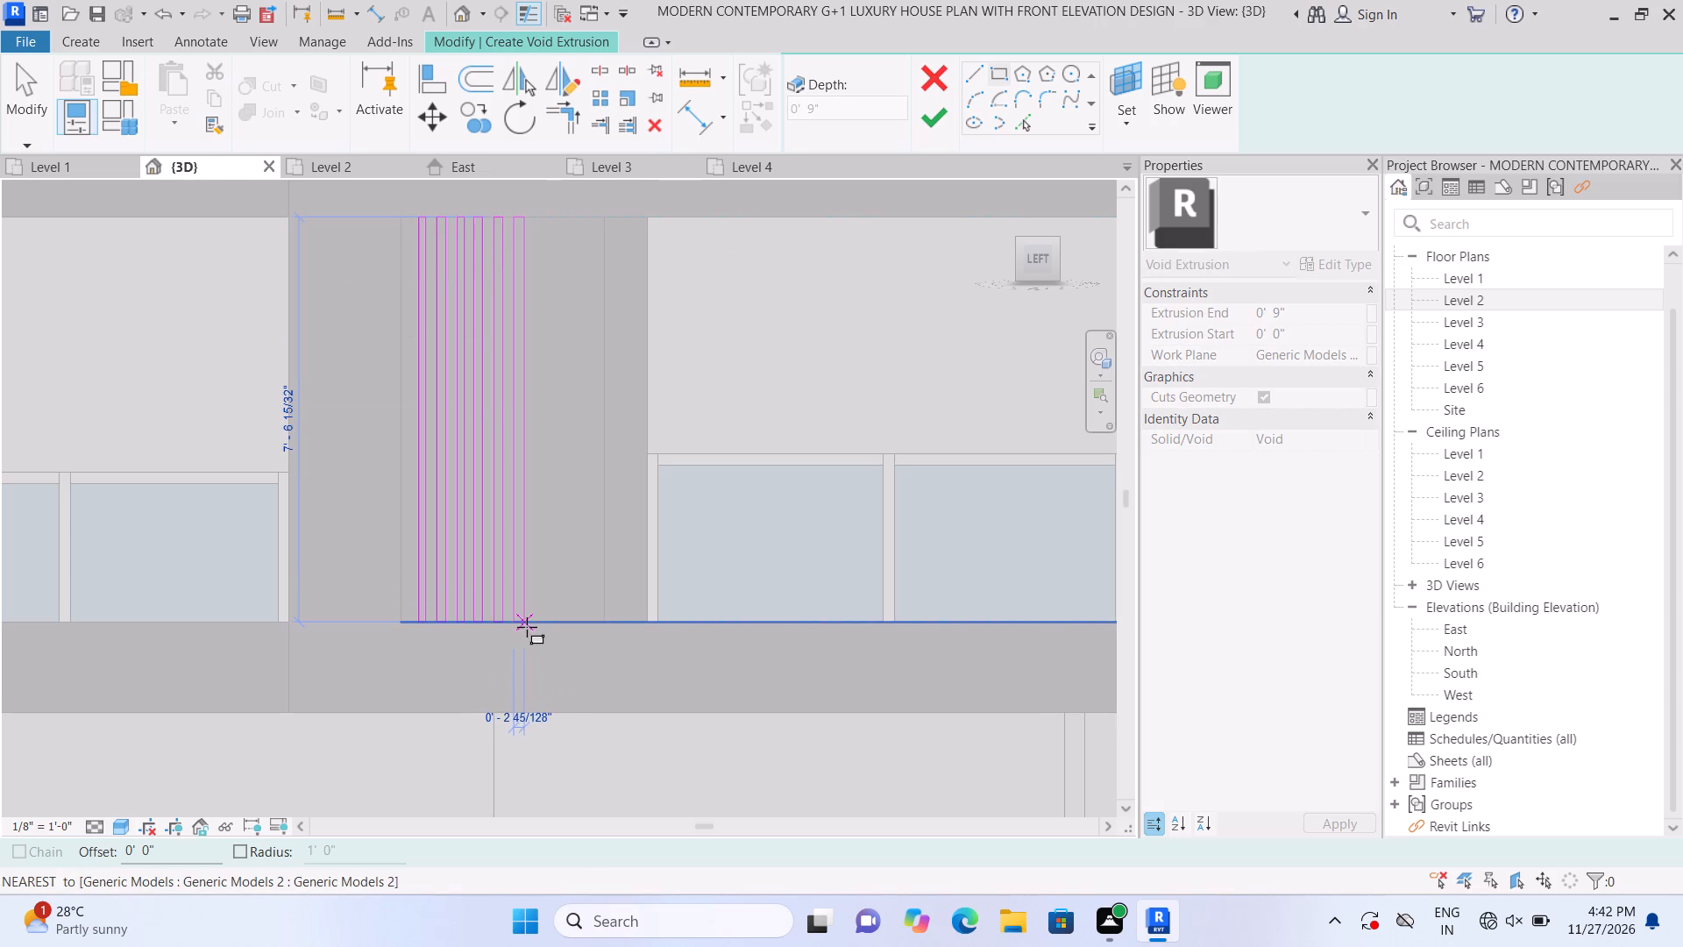
key("Escape")
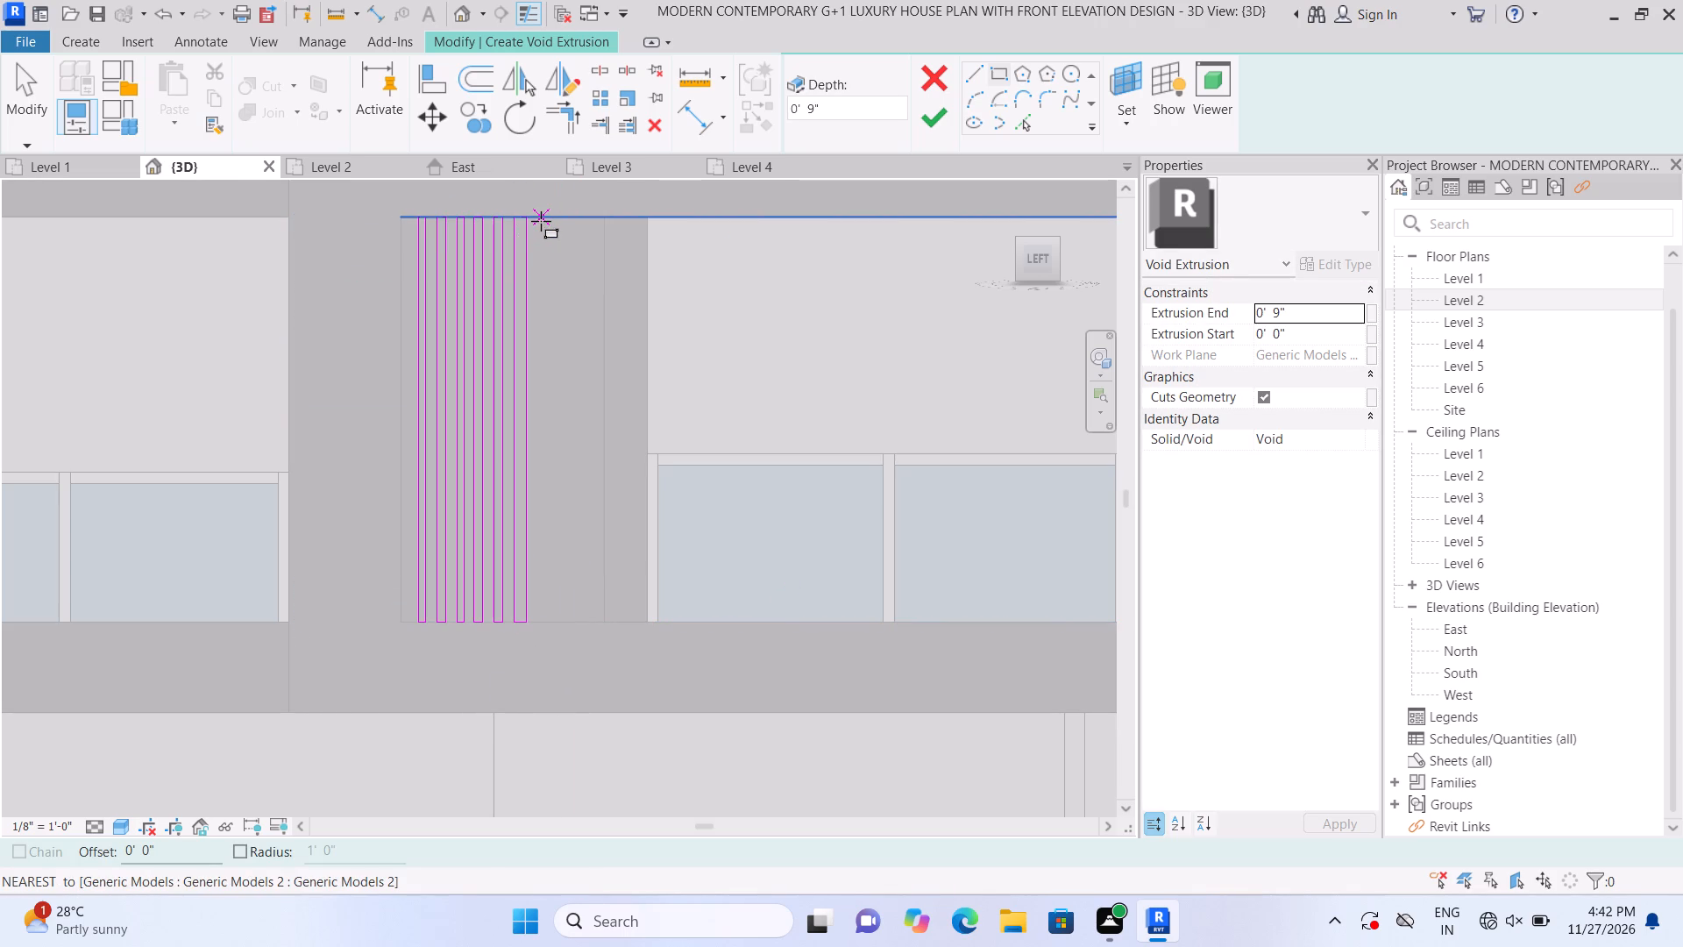
left_click(538, 221)
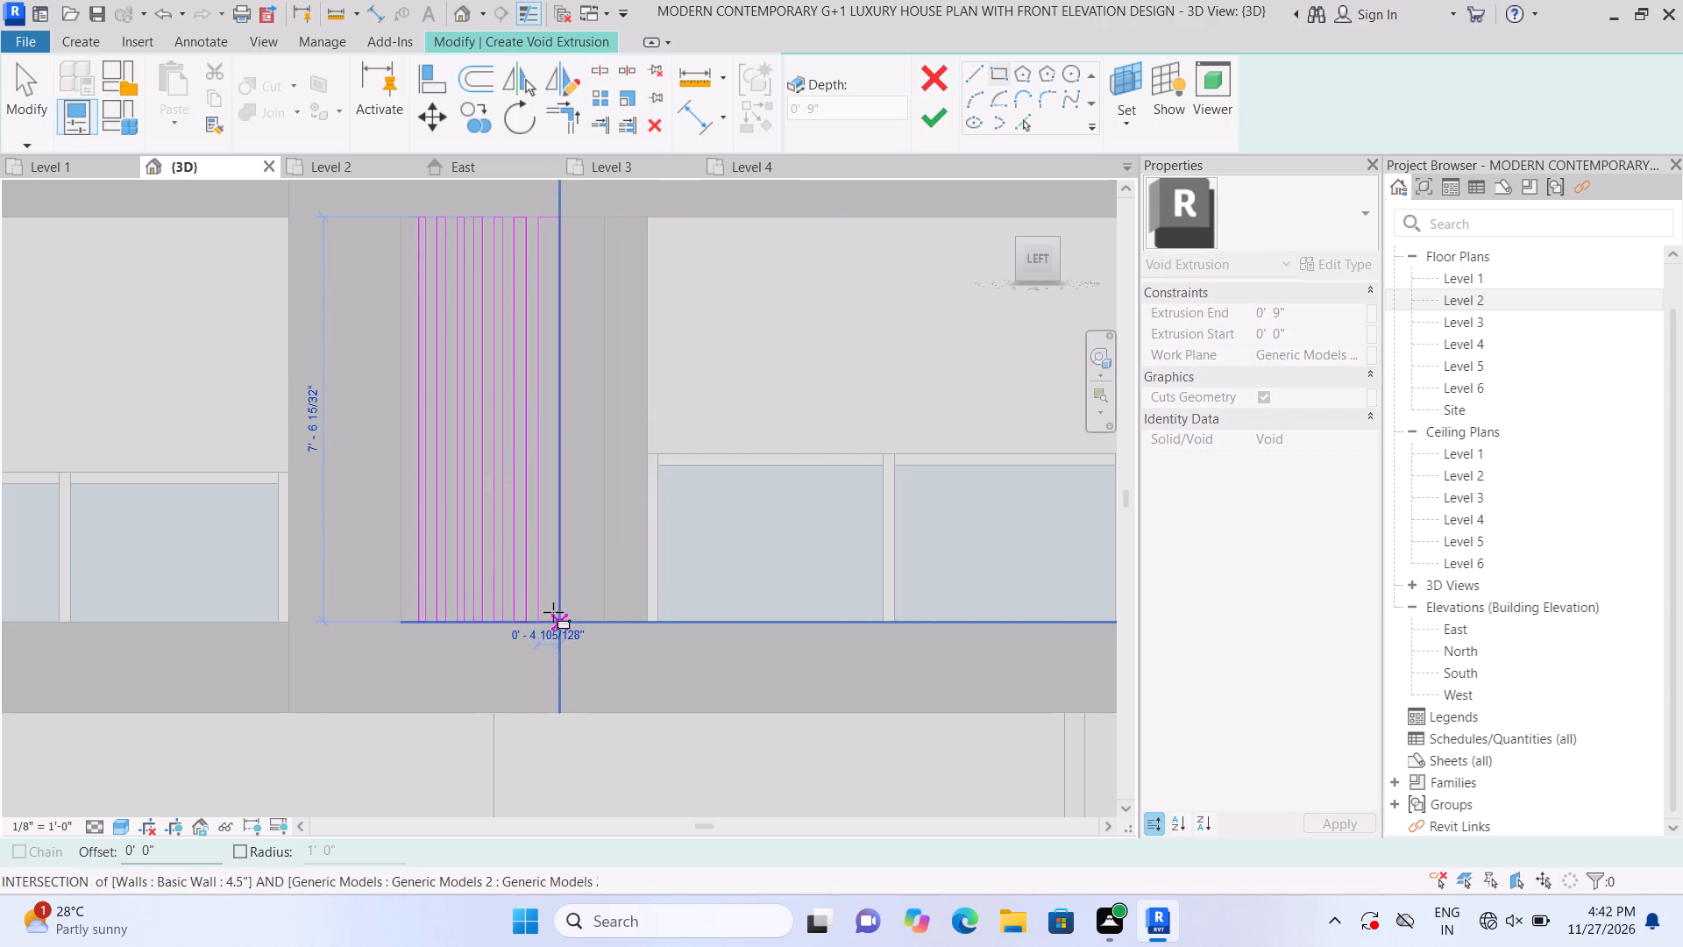
scroll(537, 610, "up", 4)
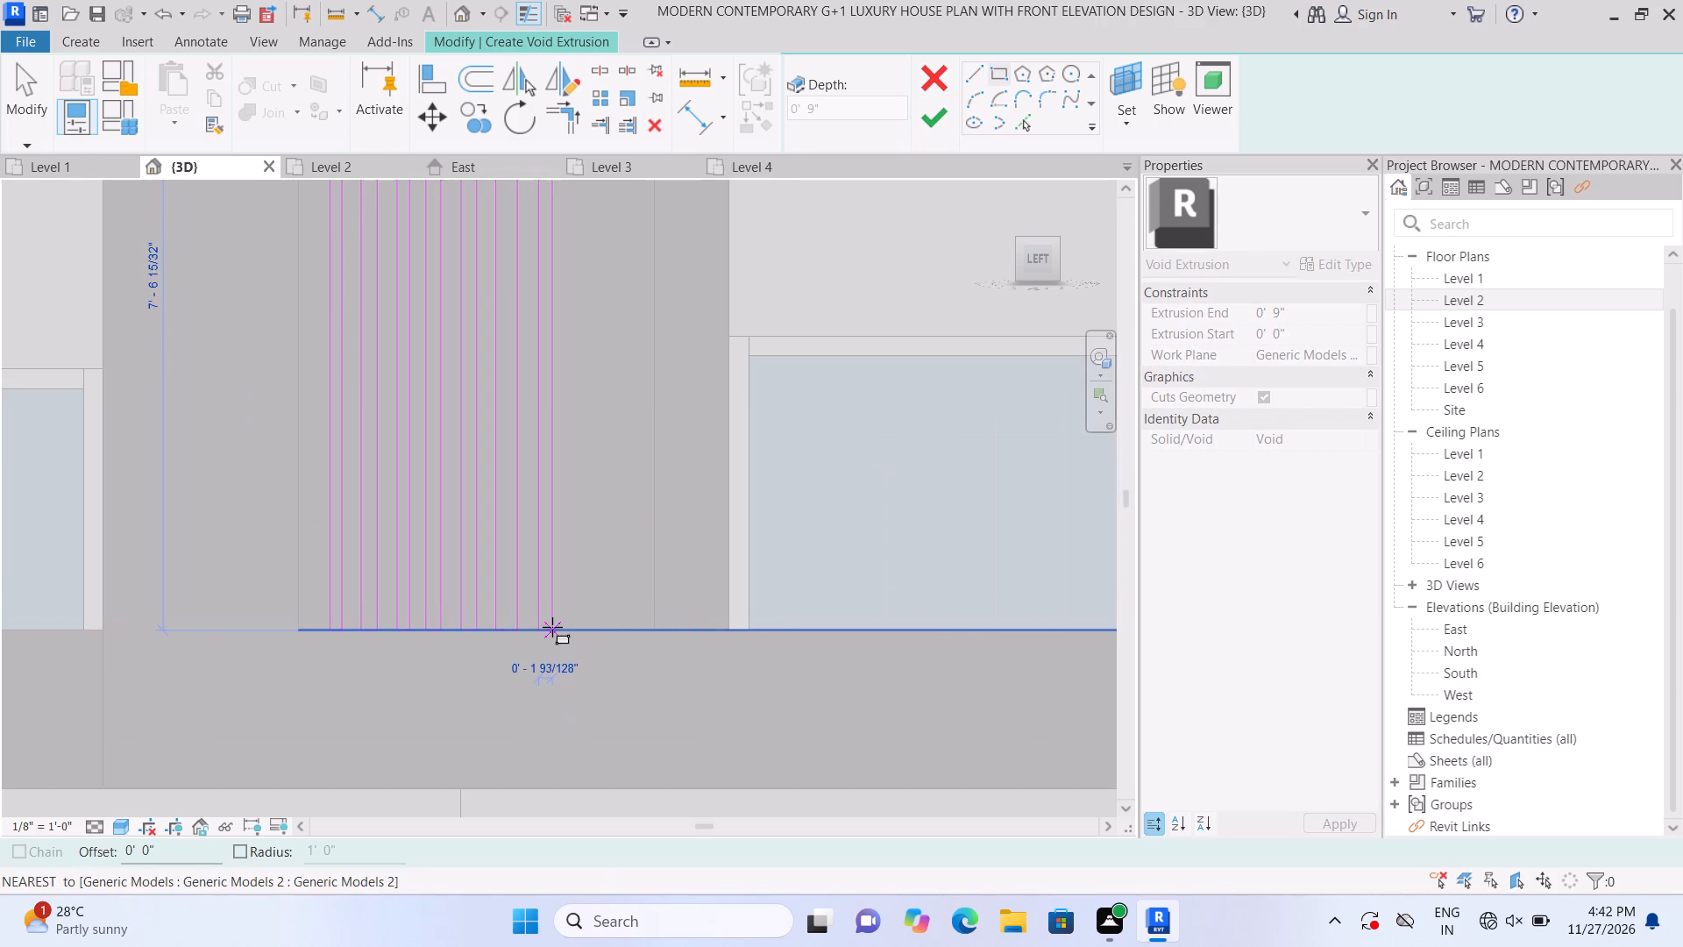
double_click(552, 627)
key("Escape")
scroll(505, 588, "down", 4)
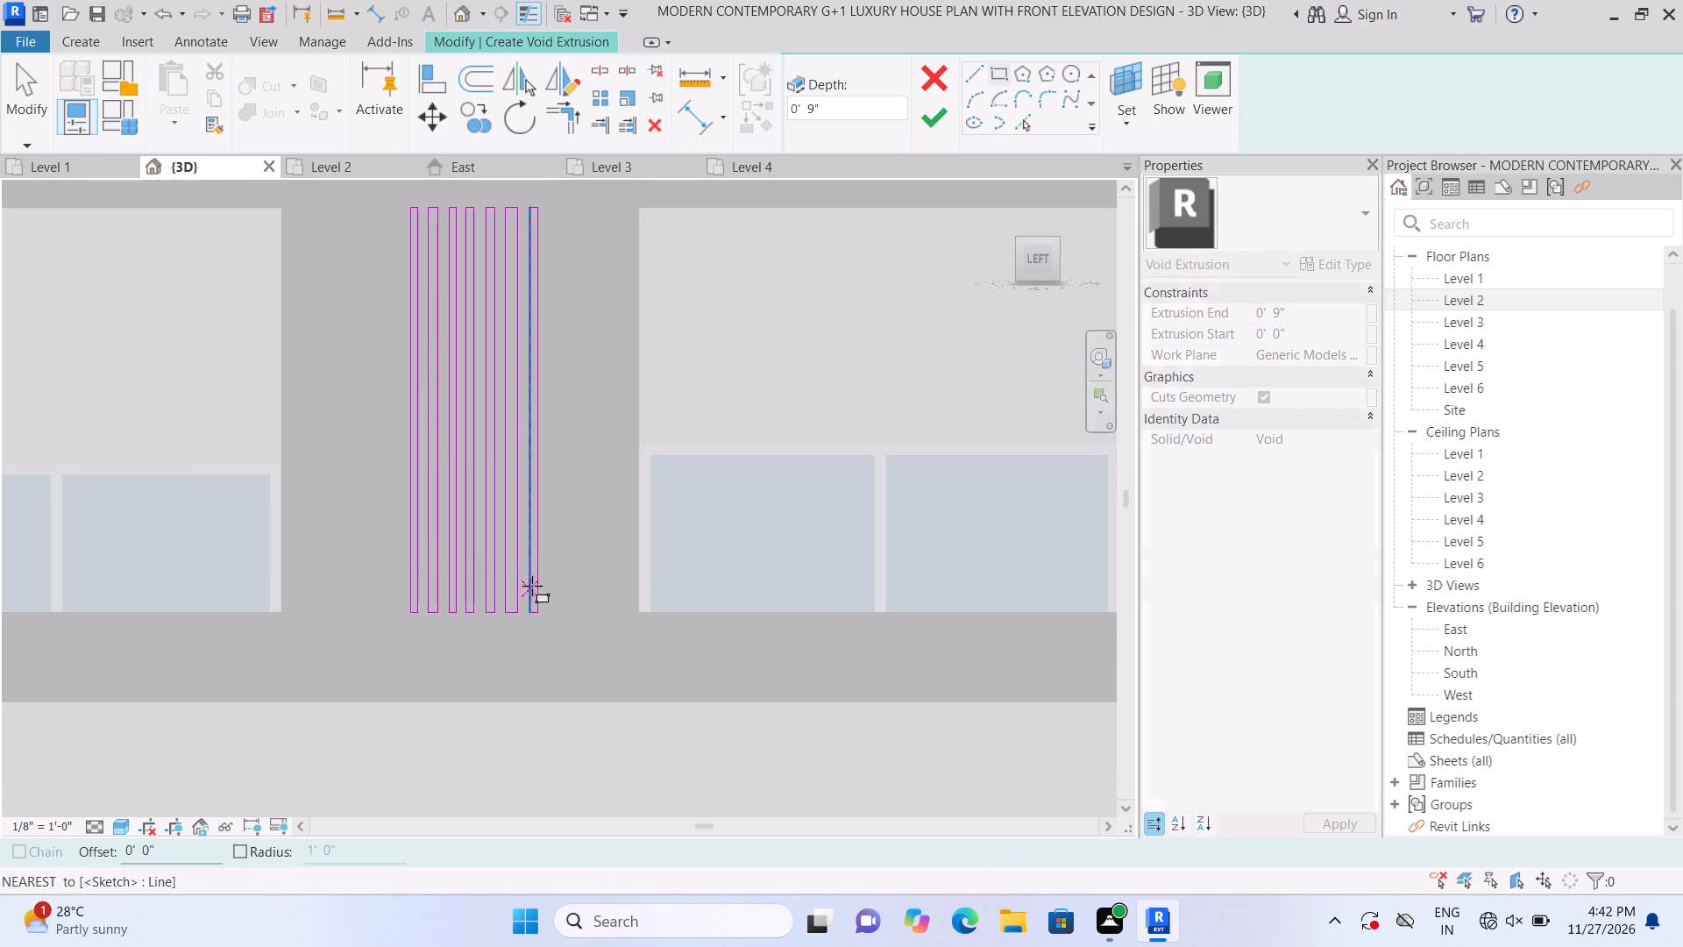
Sketch an eighth narrow full-height strip to the right of the seventh, from the panel's top to its bottom edge.
left_click(550, 212)
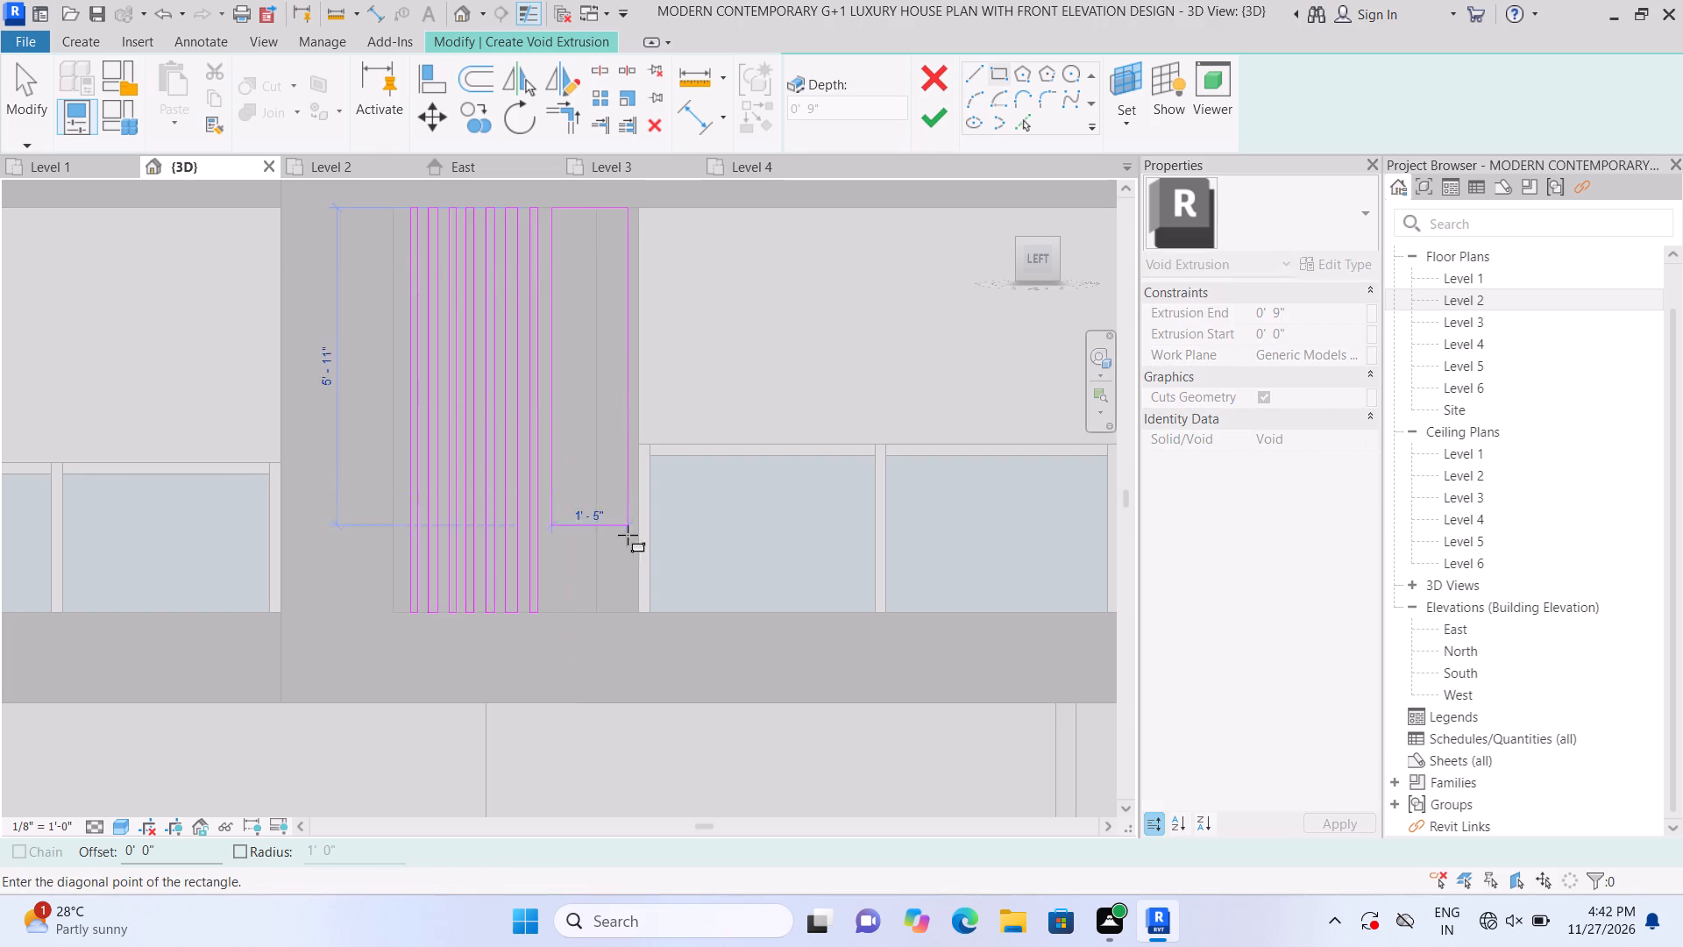
scroll(560, 615, "up", 3)
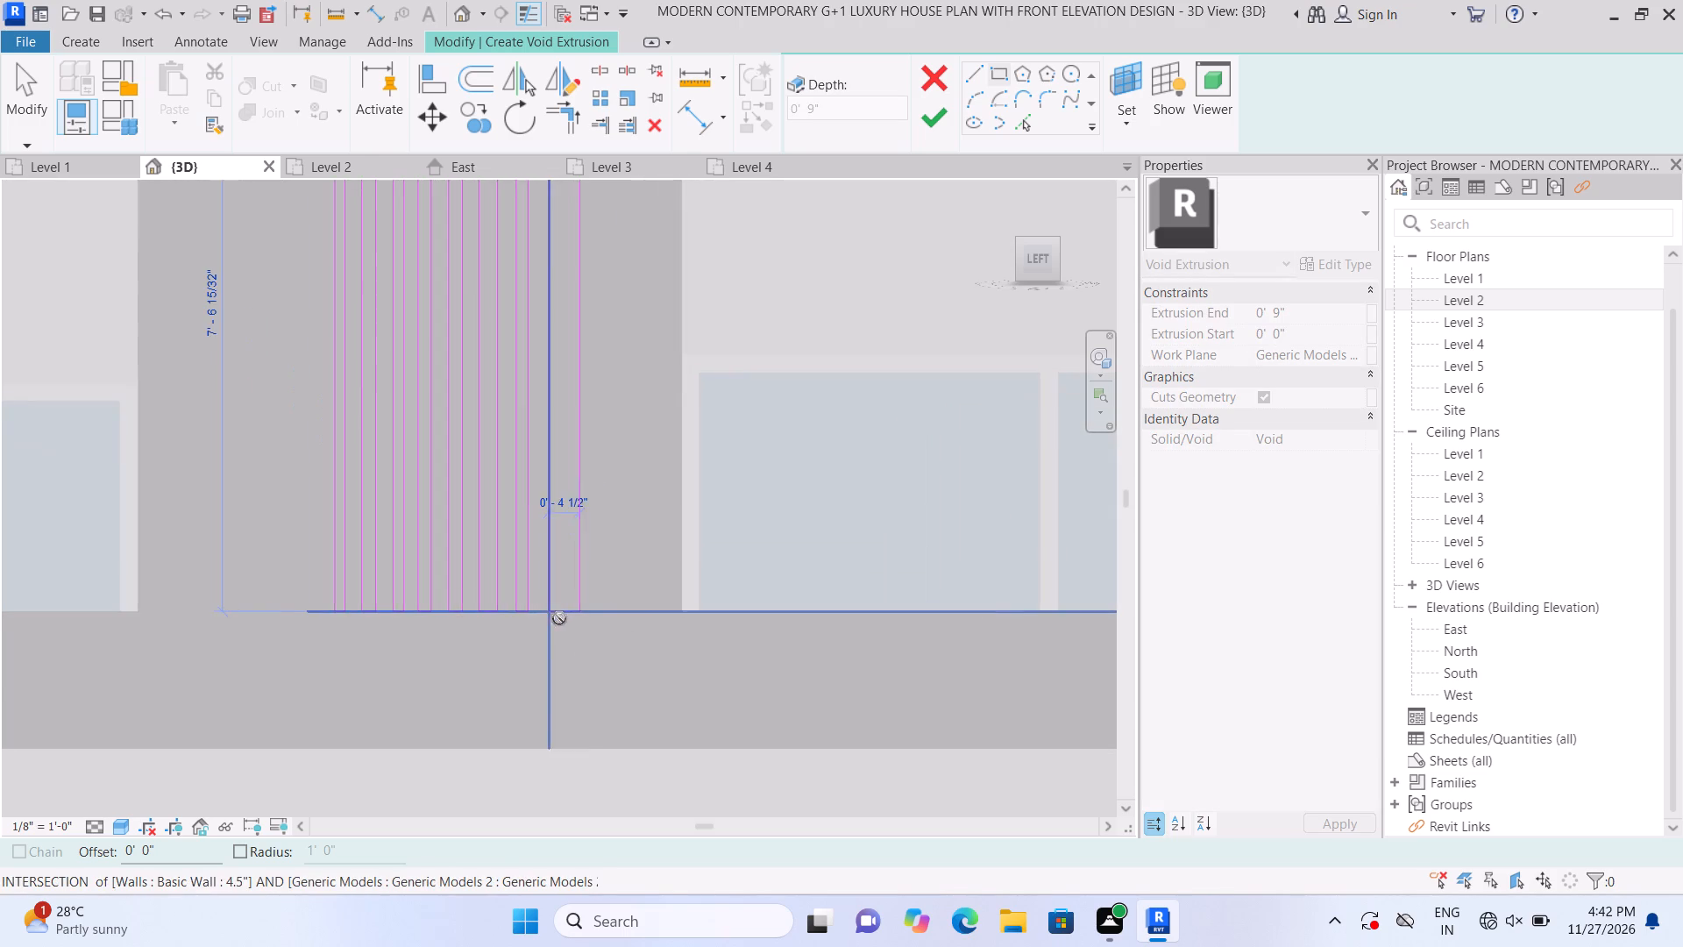
left_click(561, 618)
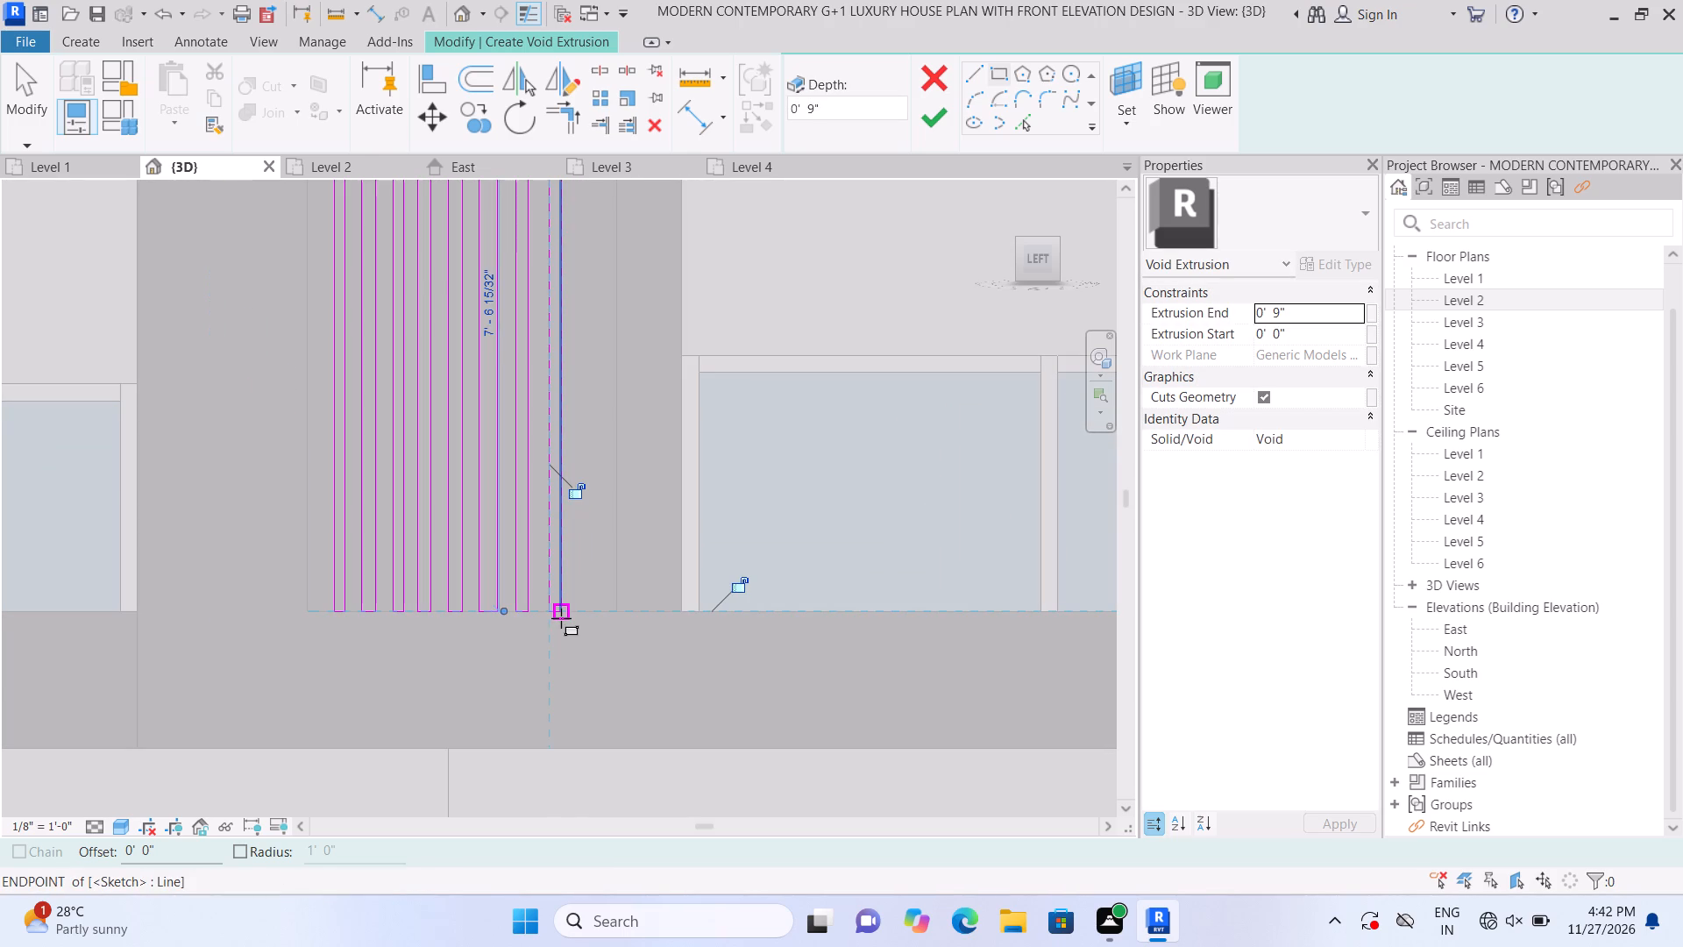
key("Escape")
scroll(587, 585, "down", 5)
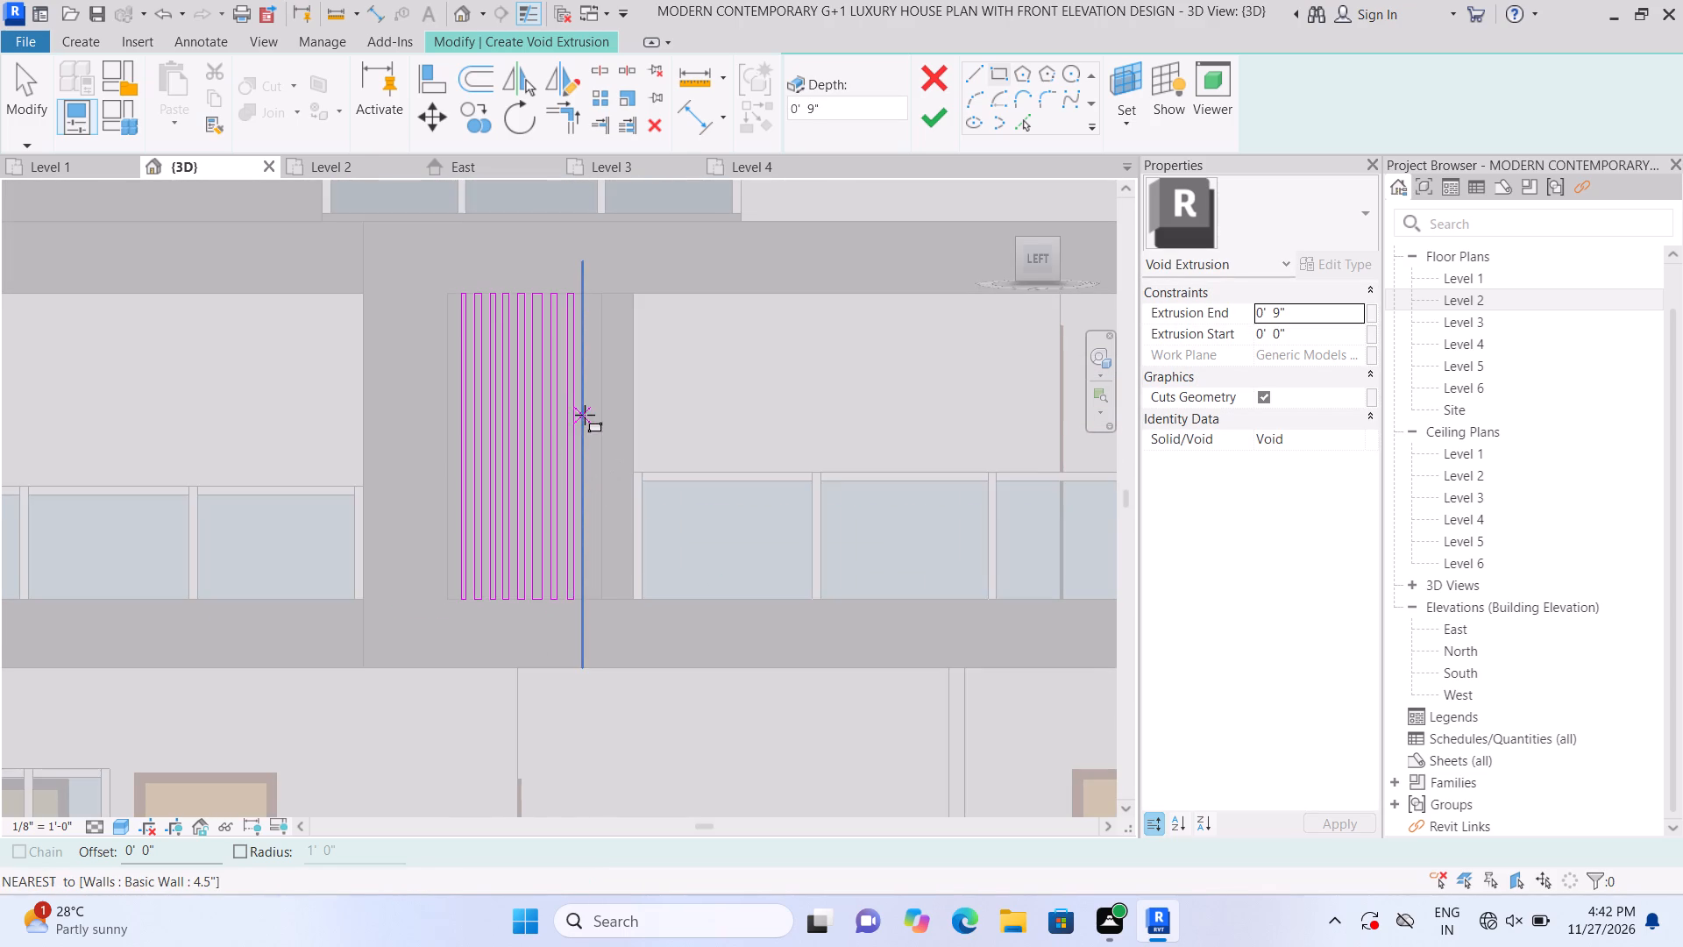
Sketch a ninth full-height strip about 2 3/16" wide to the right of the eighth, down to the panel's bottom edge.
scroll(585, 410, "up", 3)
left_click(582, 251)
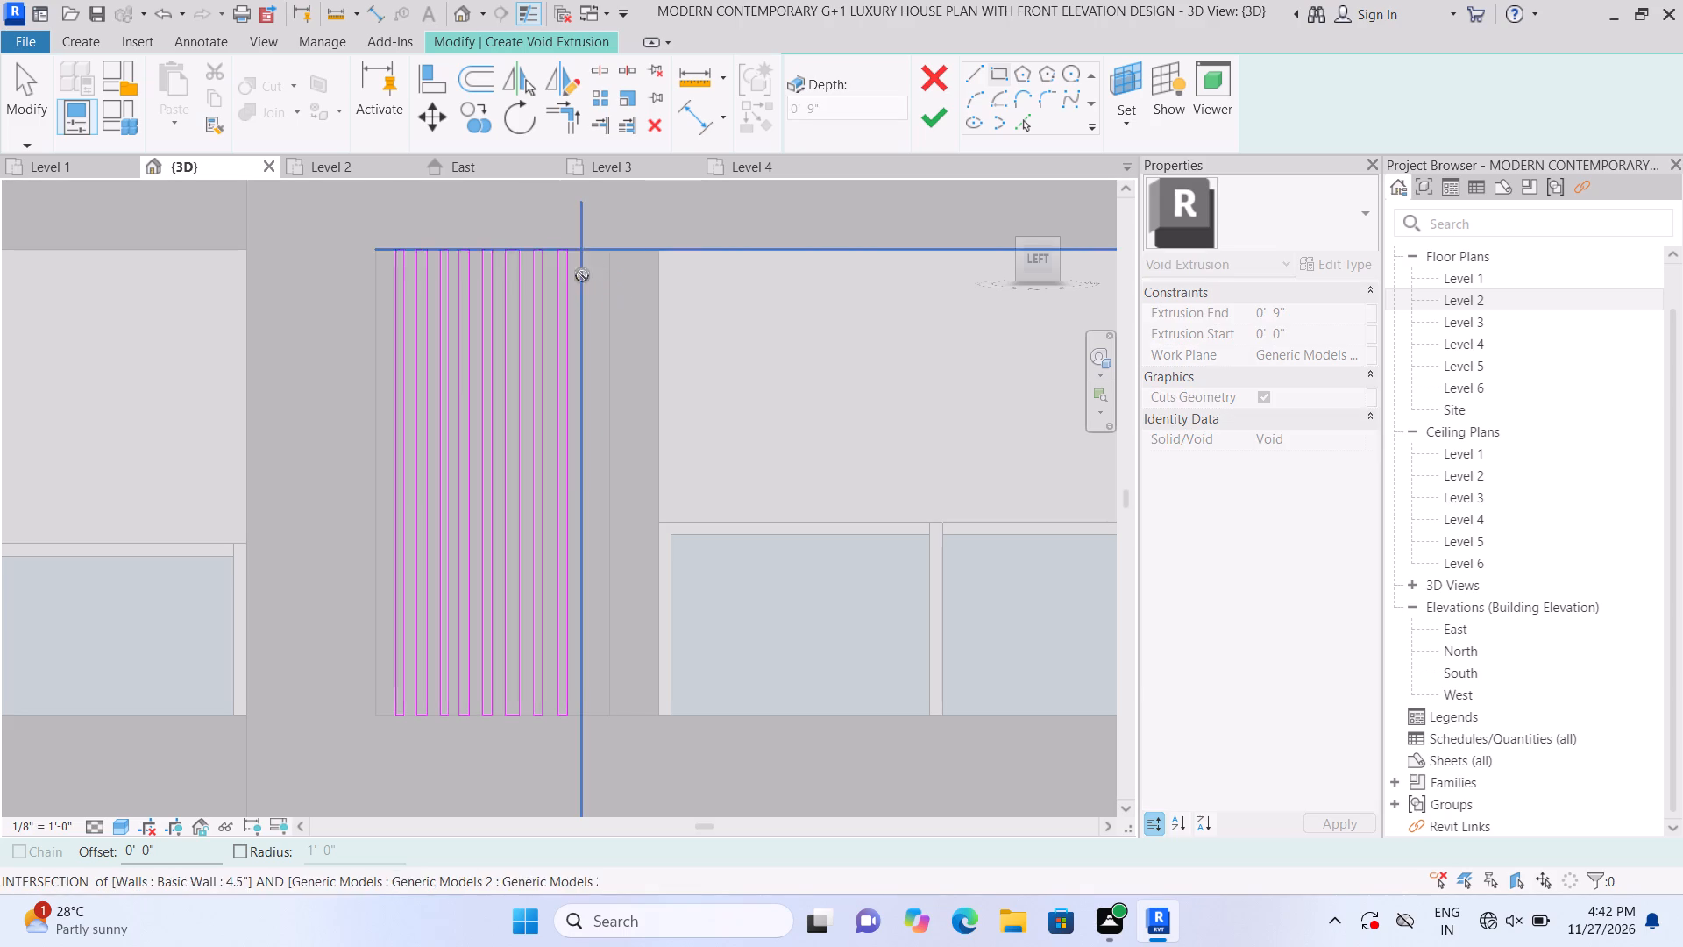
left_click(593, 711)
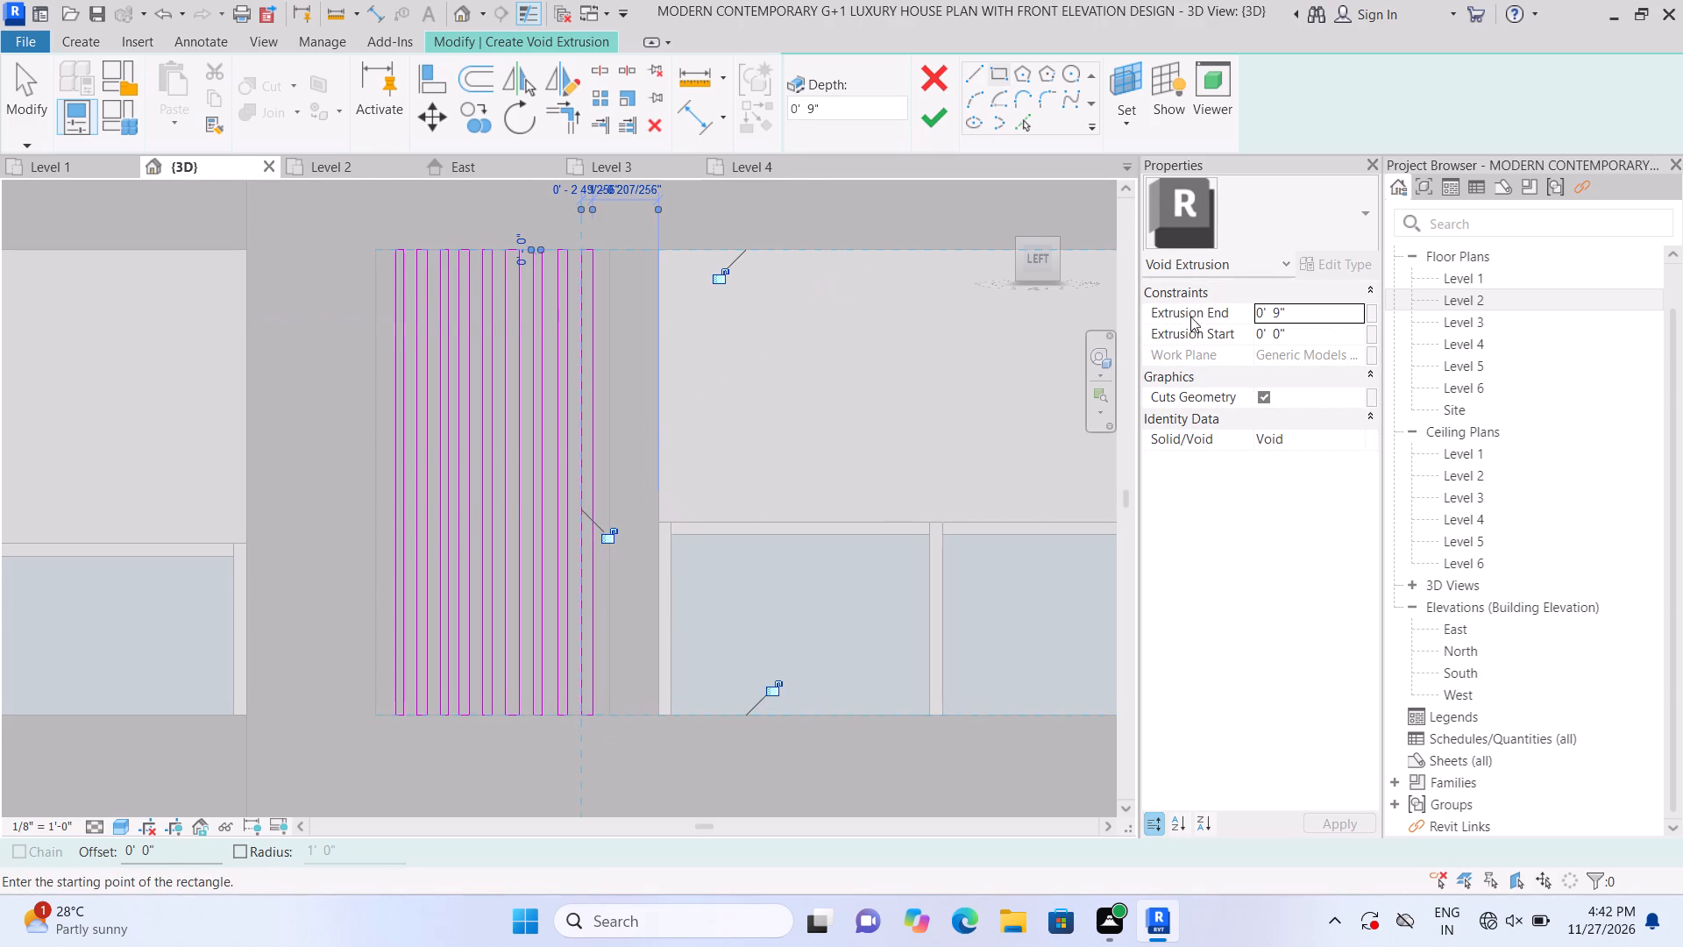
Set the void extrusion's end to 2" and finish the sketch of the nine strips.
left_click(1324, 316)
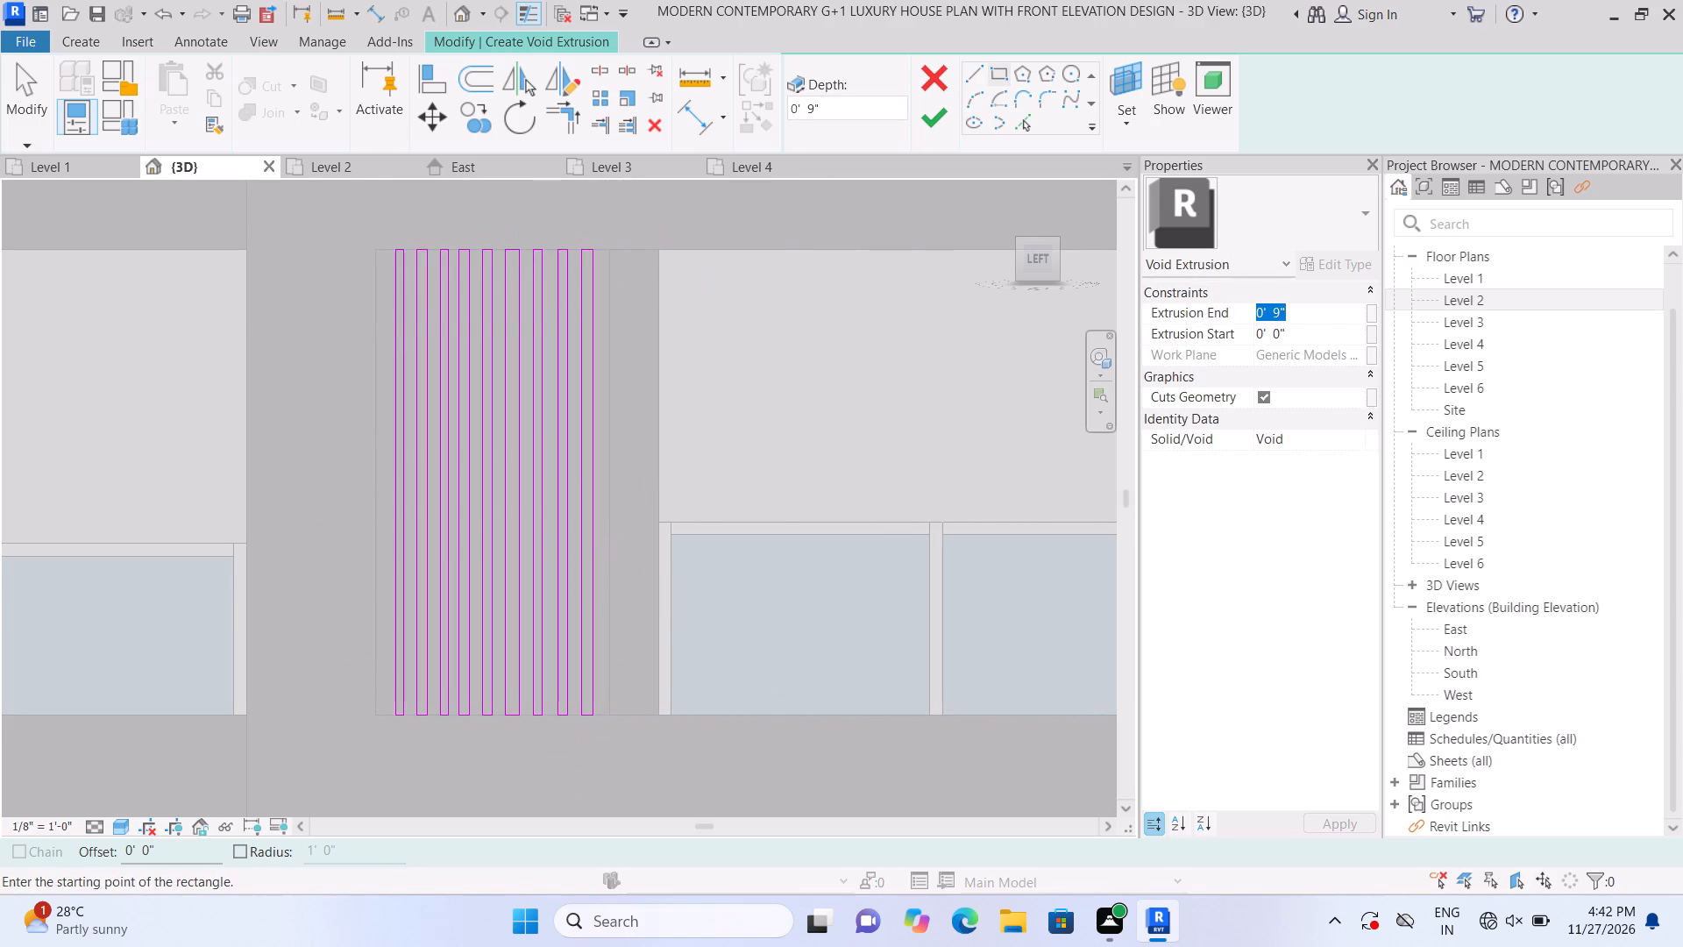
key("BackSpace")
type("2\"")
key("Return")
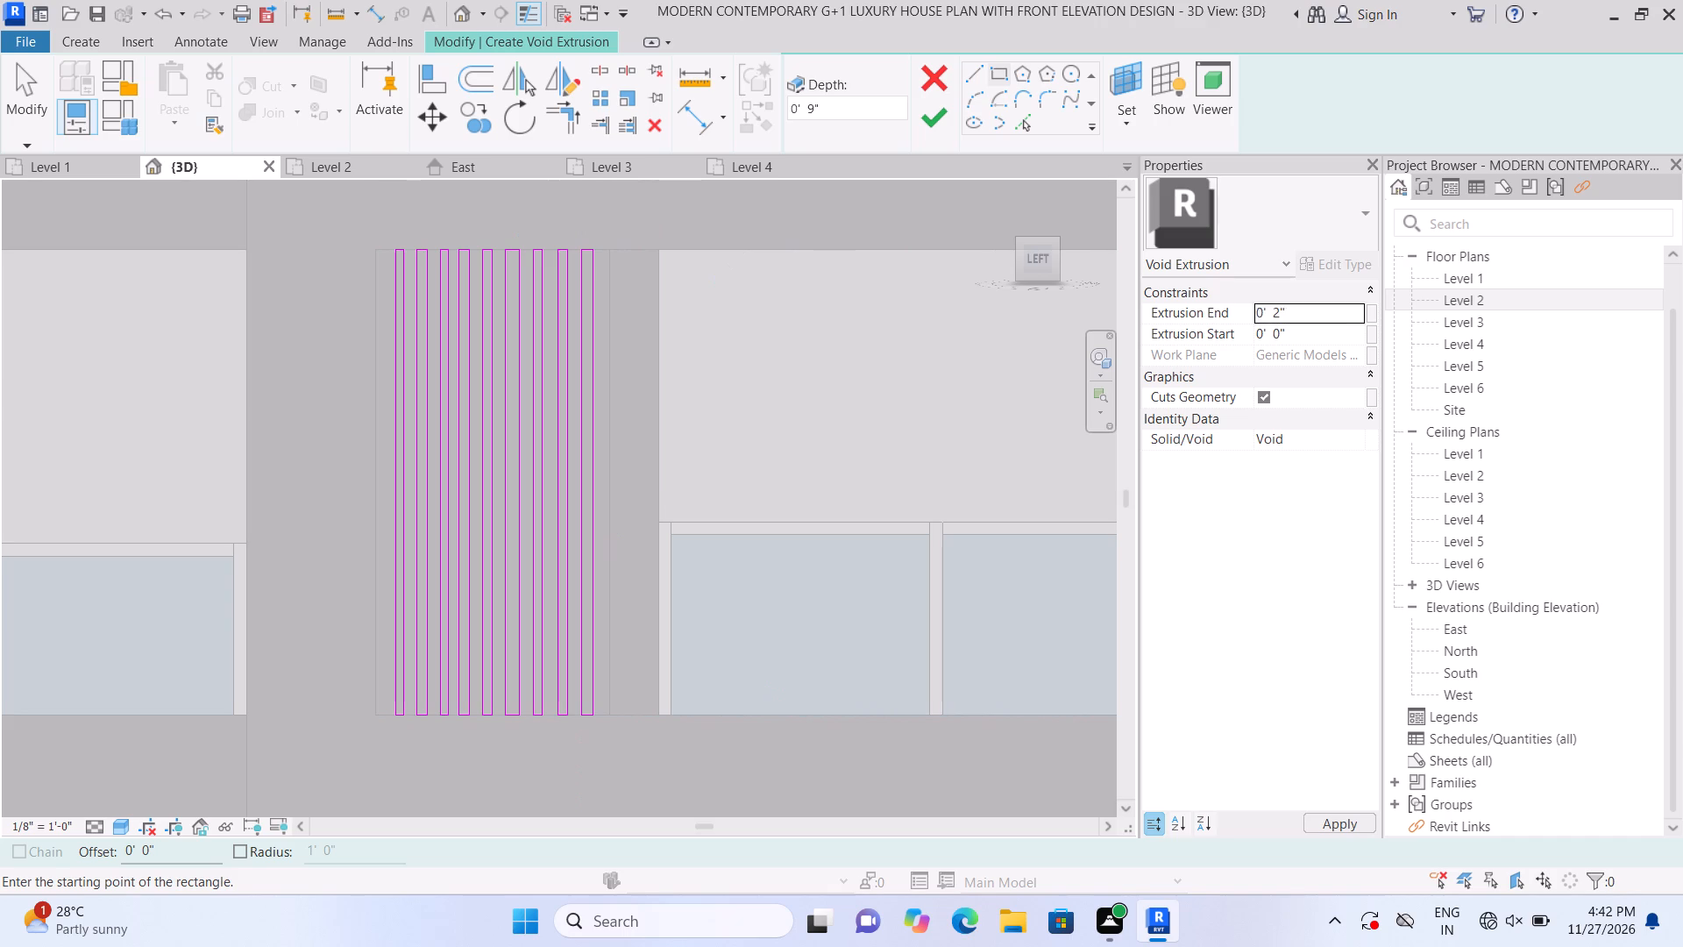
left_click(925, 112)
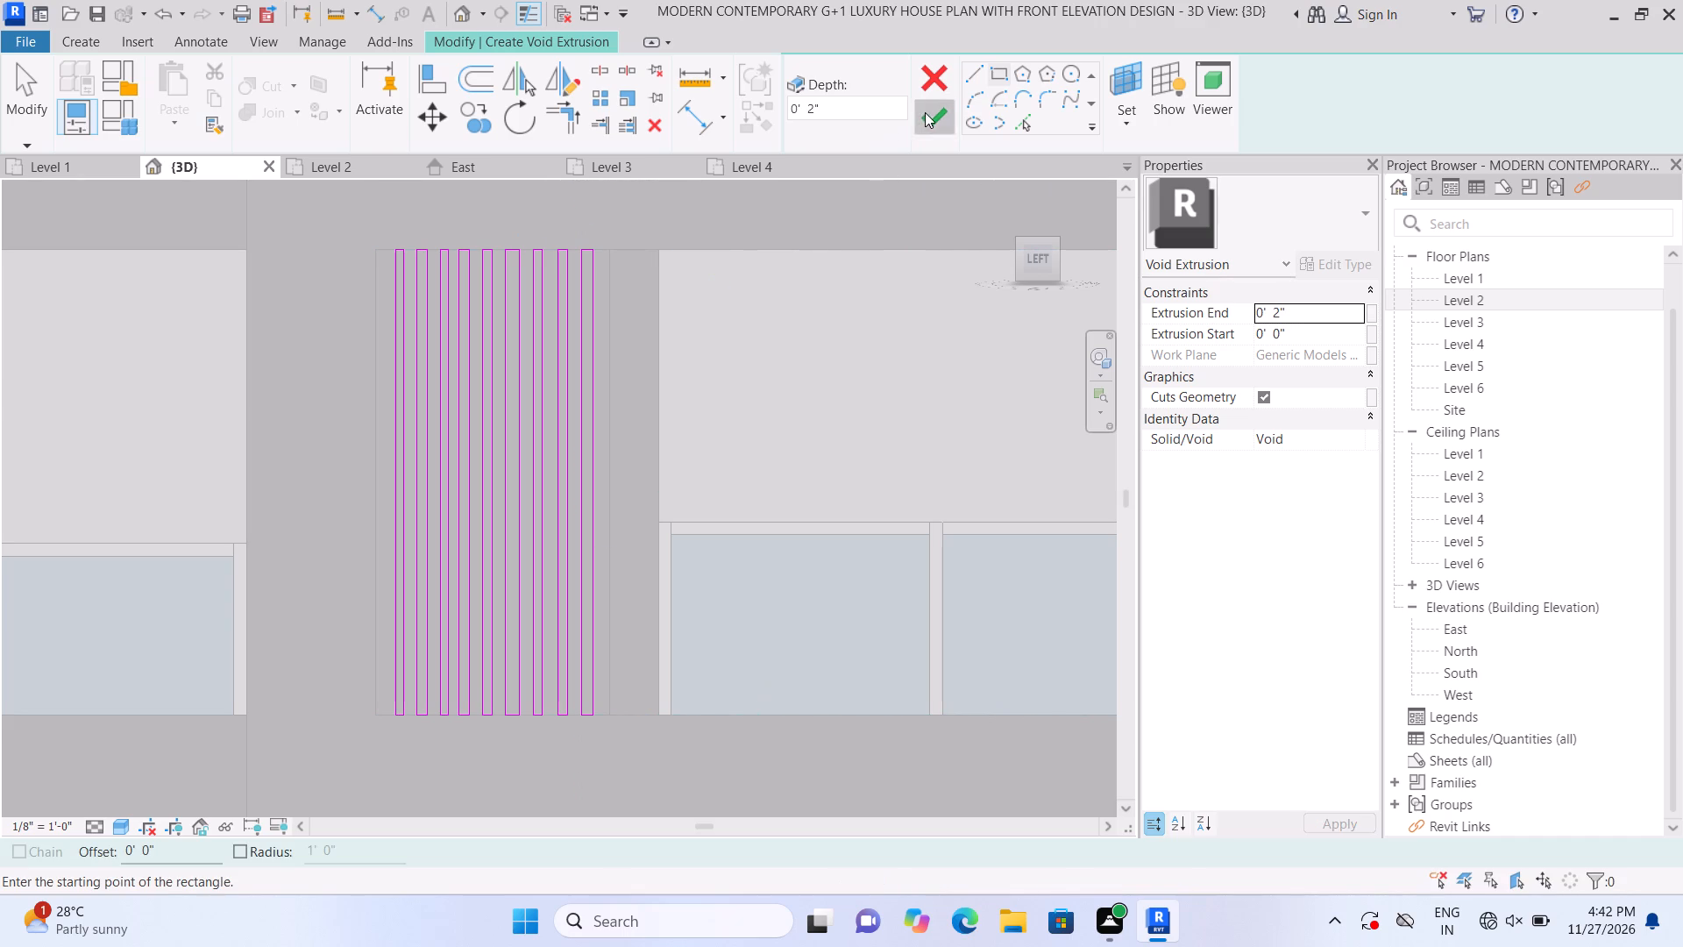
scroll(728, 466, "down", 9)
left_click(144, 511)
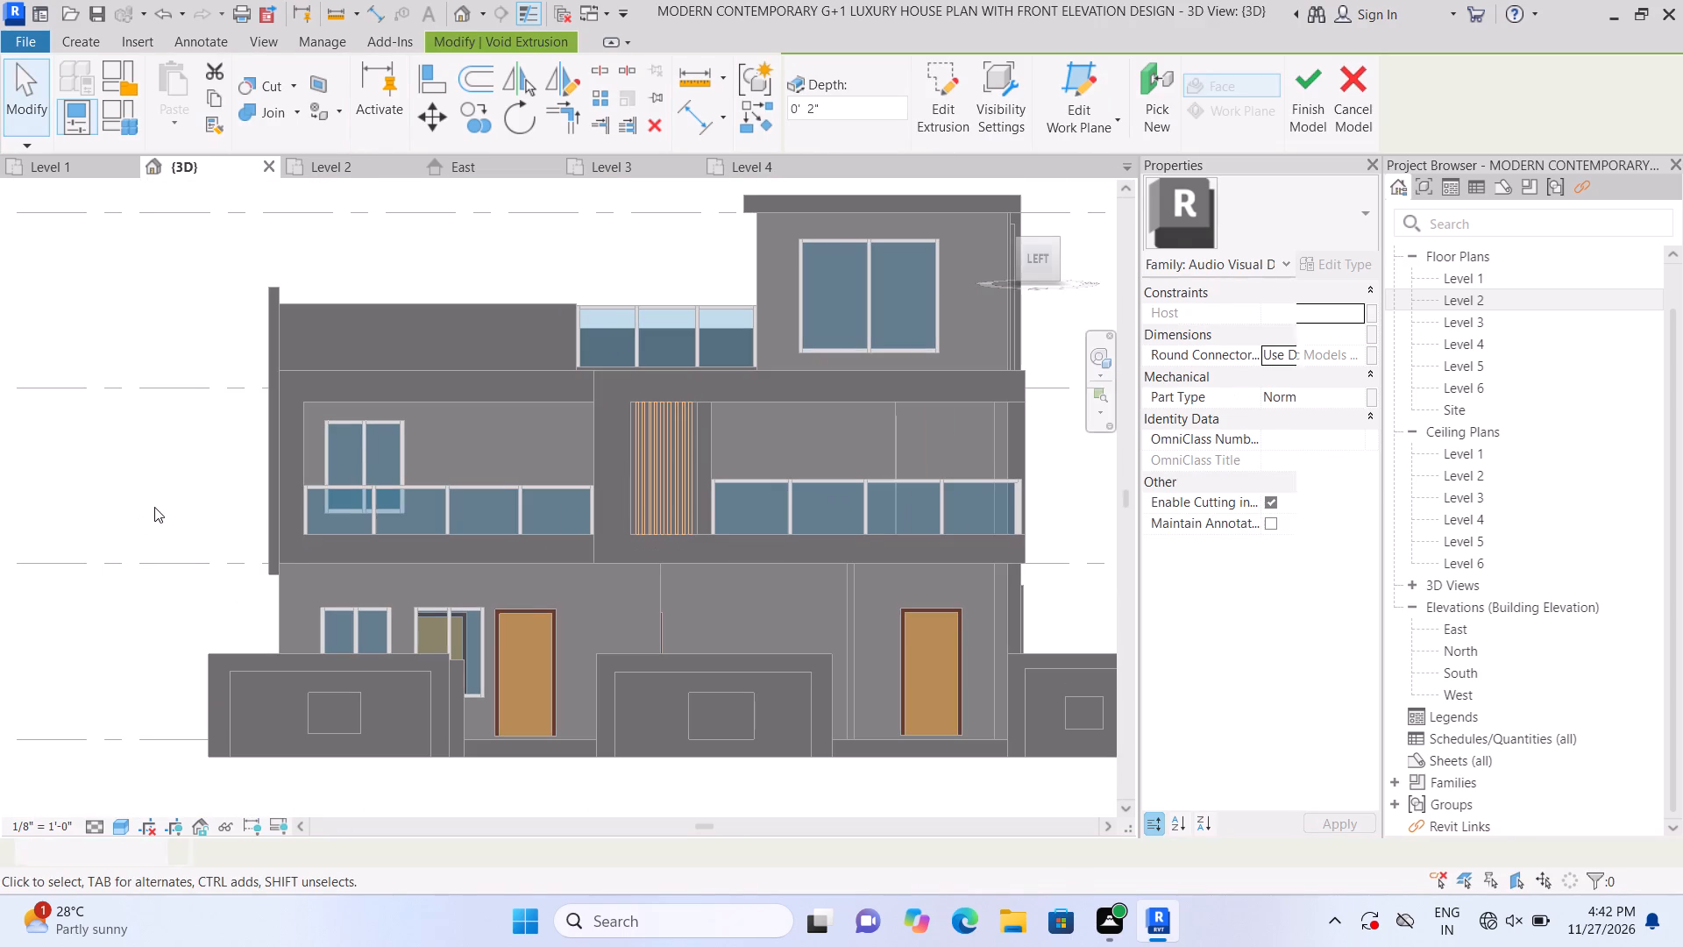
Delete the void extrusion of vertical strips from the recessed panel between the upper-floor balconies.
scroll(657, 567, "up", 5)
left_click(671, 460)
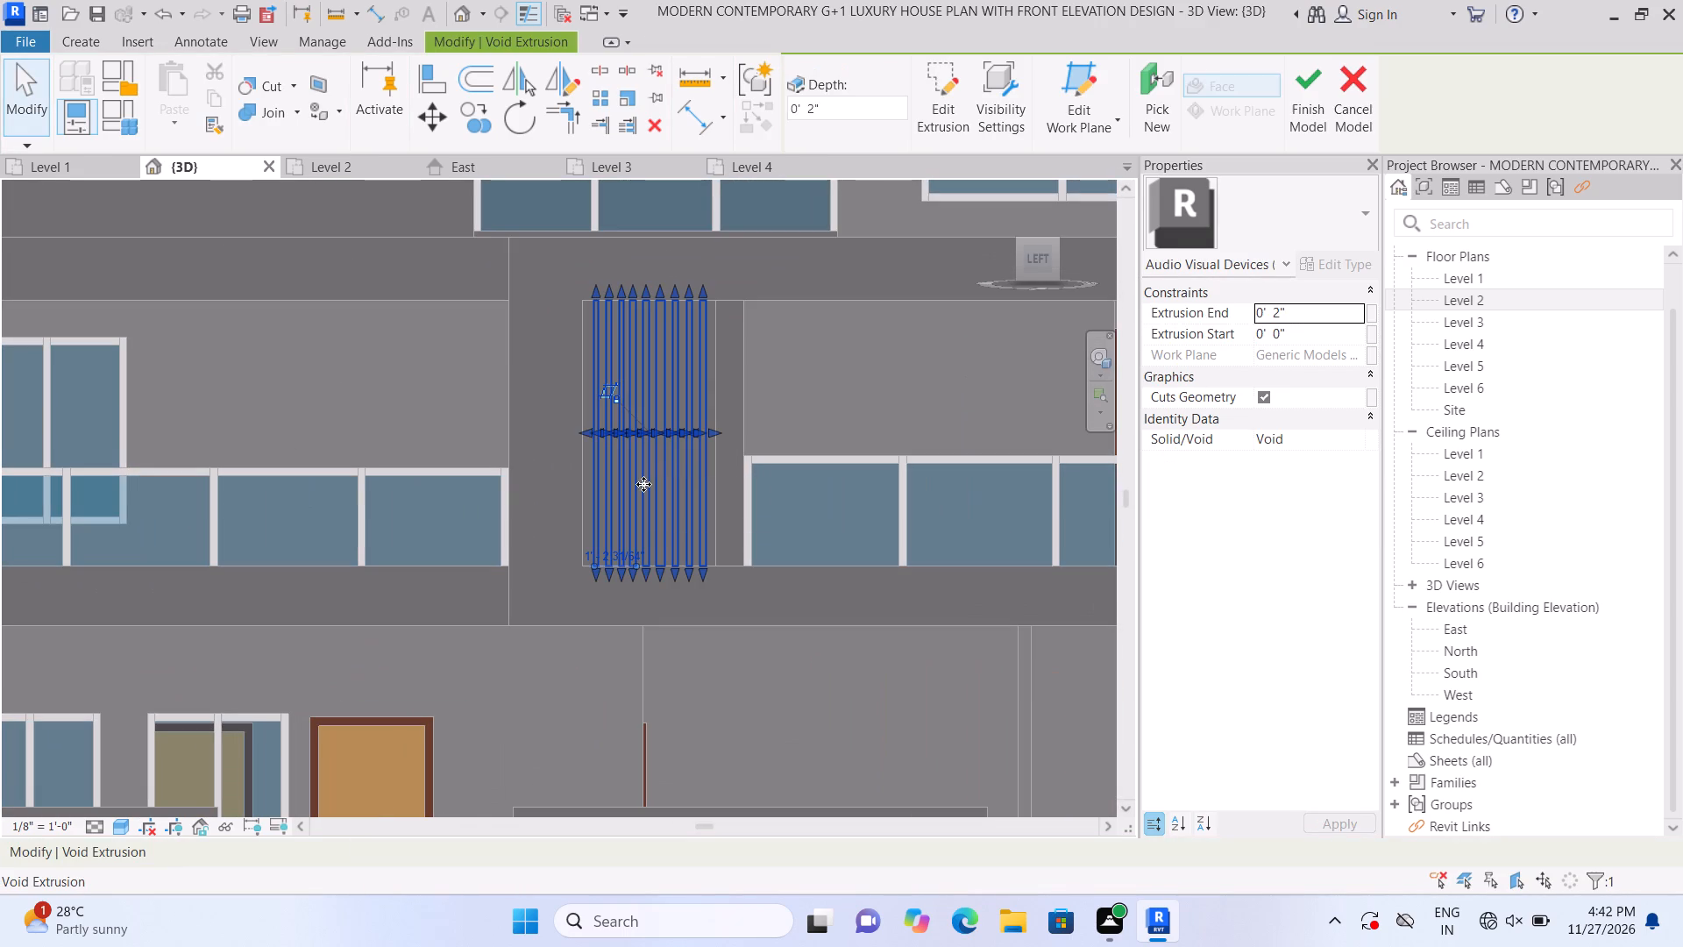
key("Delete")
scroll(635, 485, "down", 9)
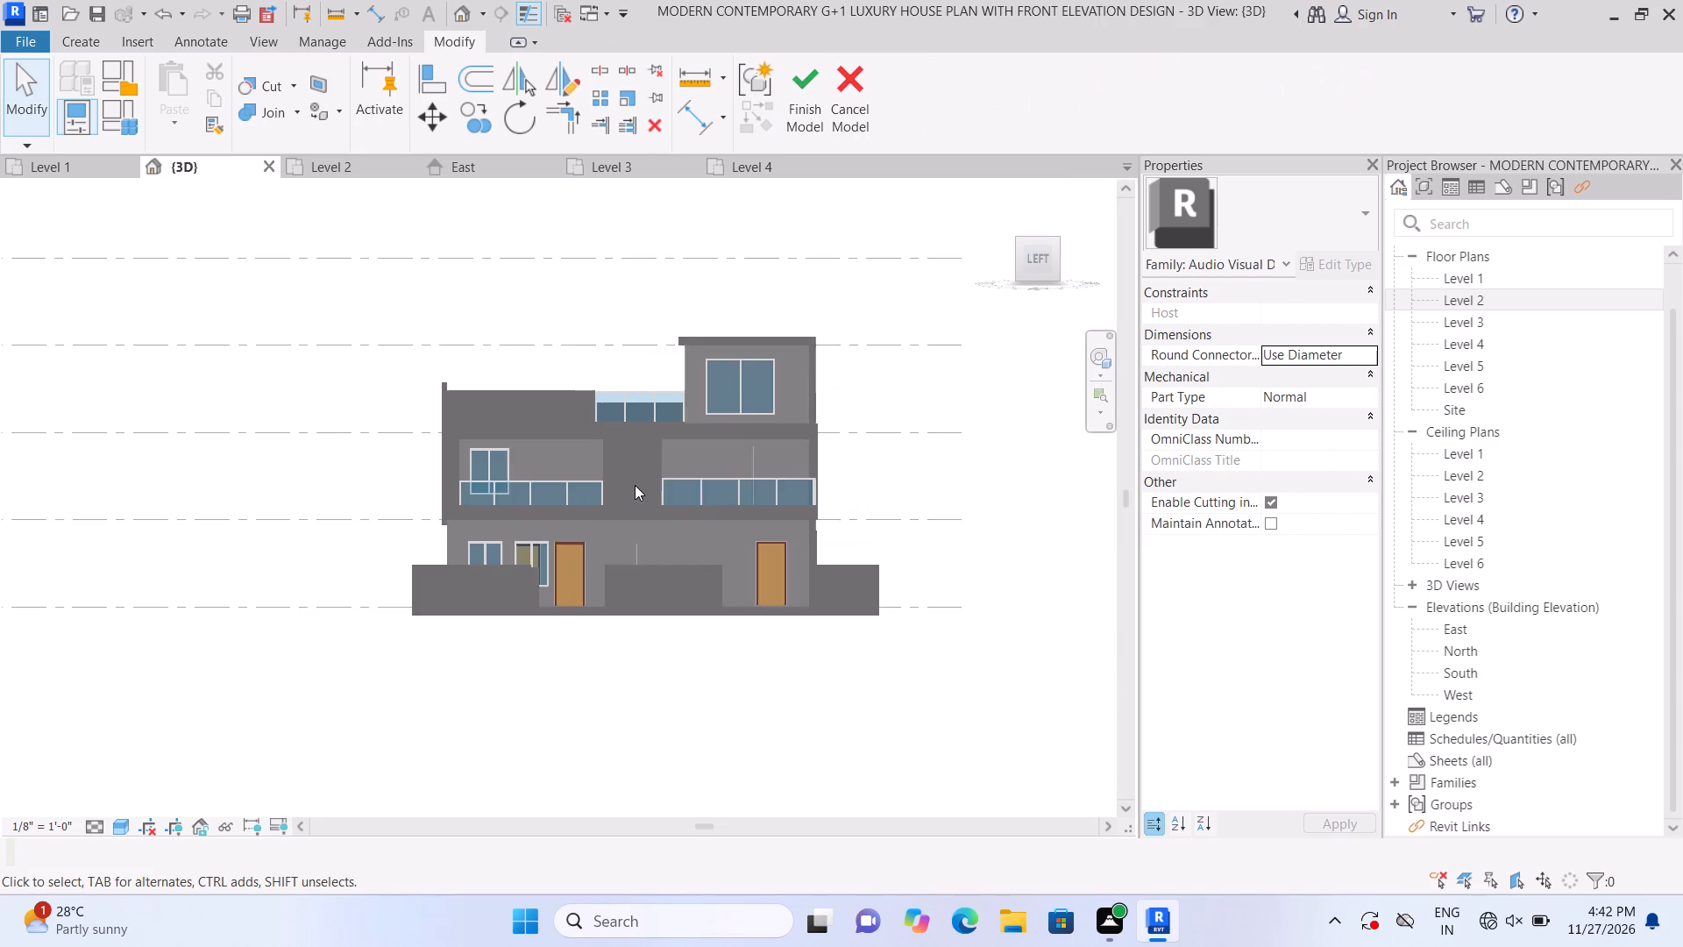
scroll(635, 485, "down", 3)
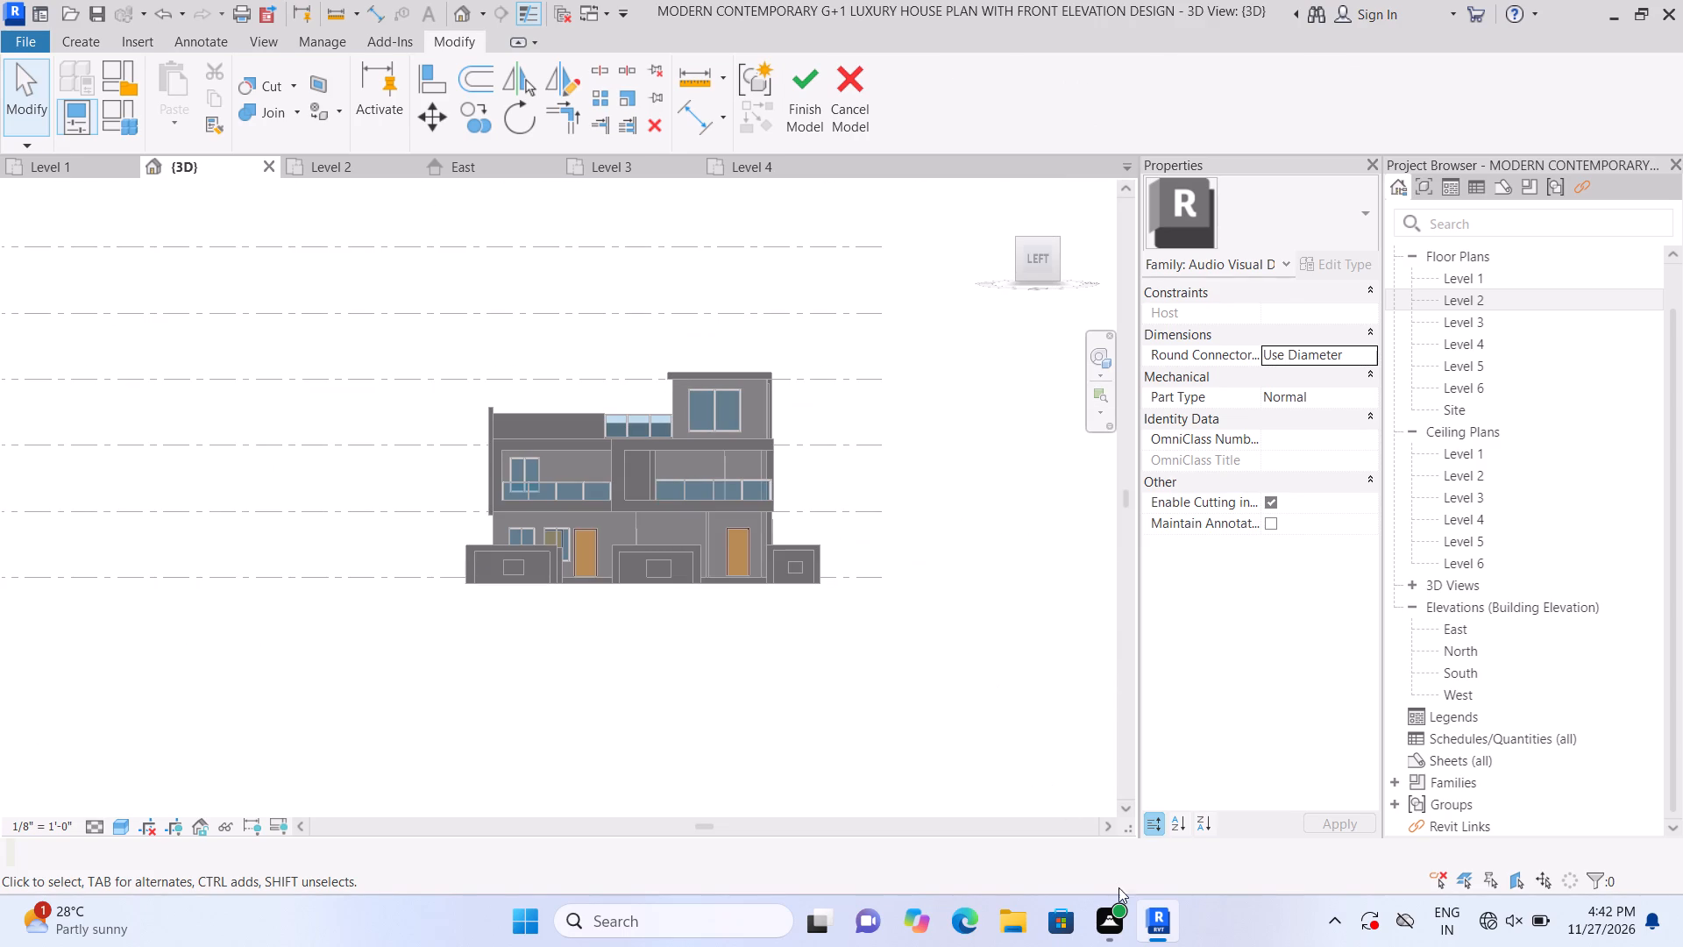
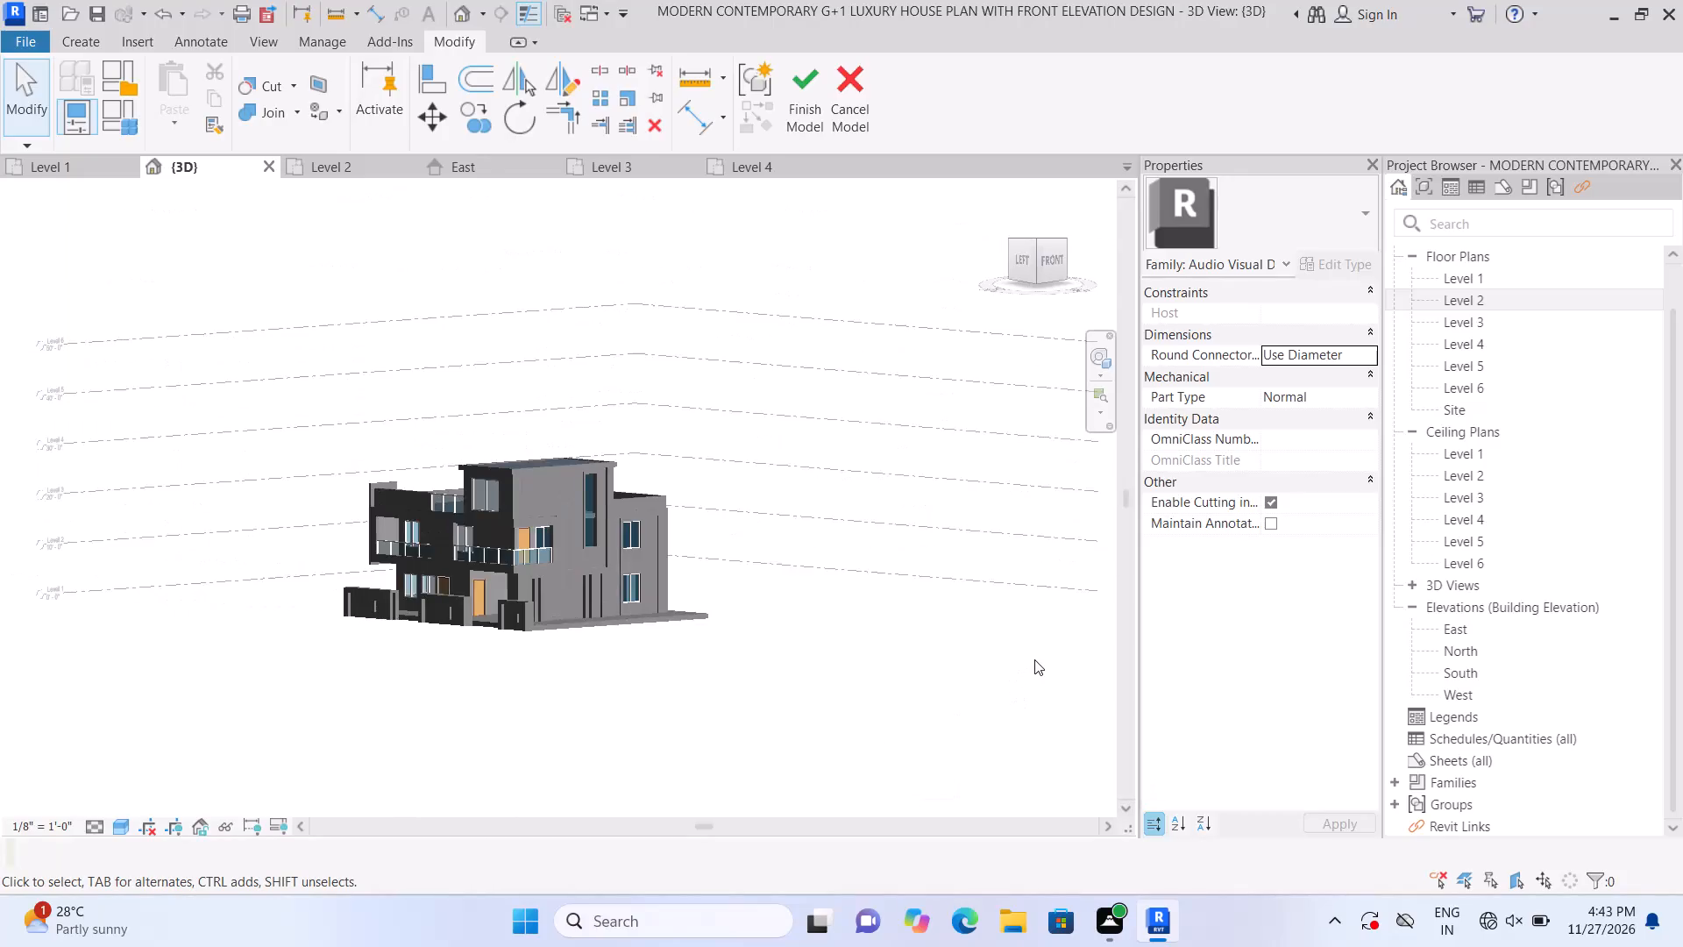
Finish the emptied in-place model and accept the deletion of its empty family.
scroll(756, 742, "up", 5)
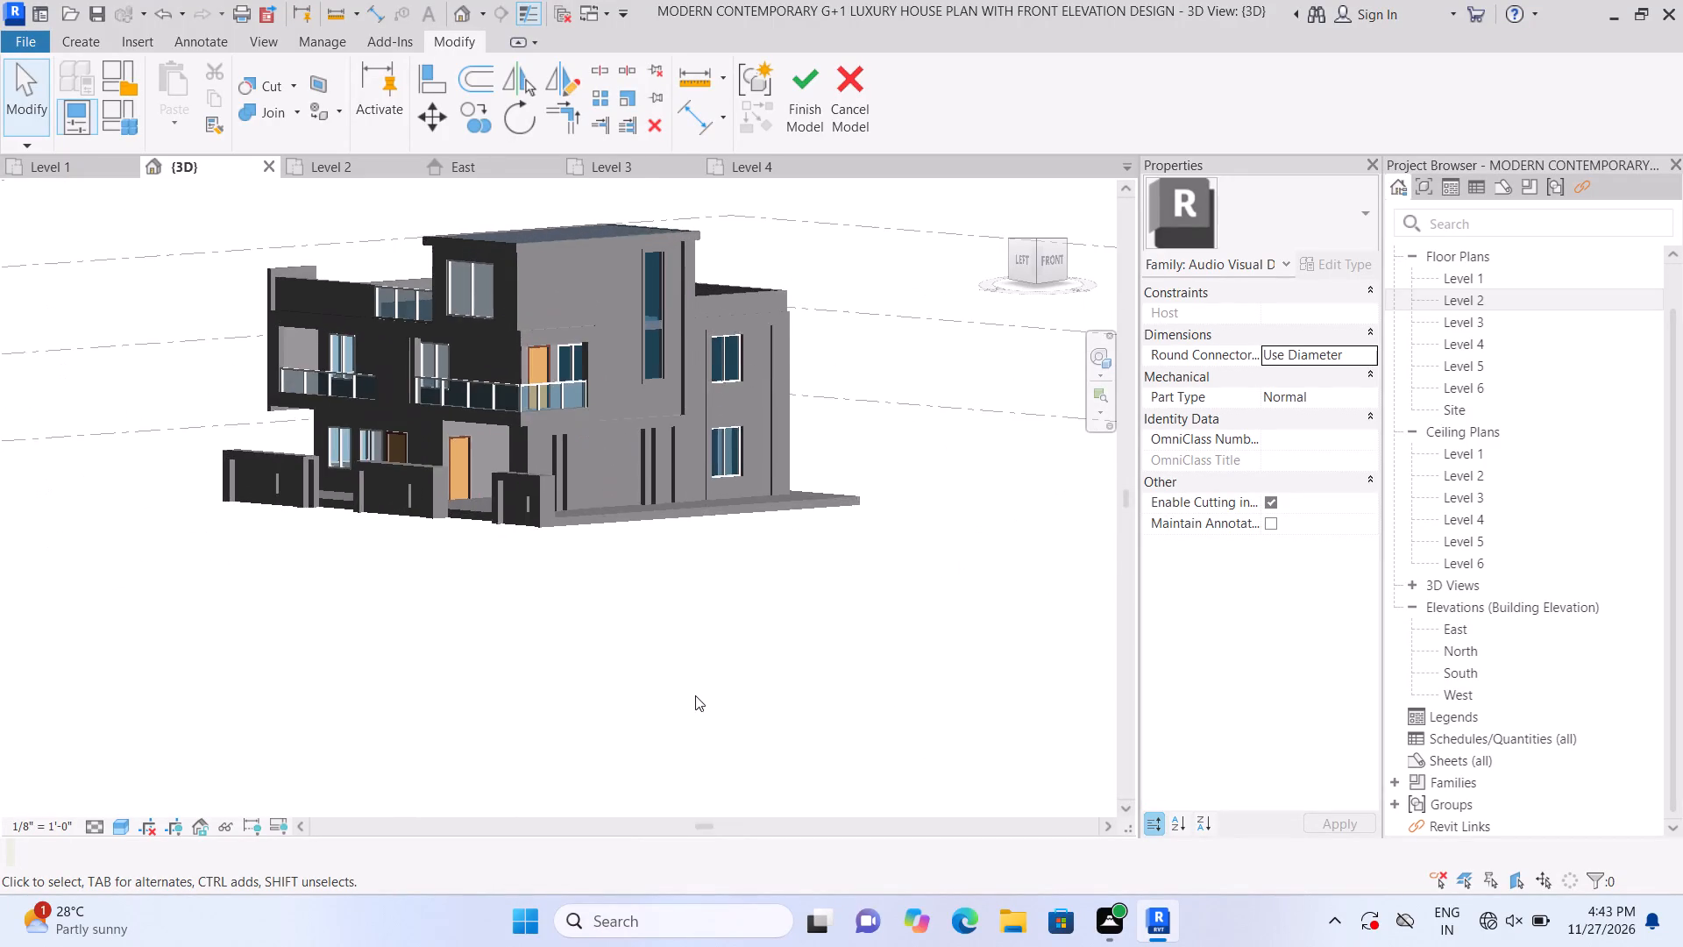
scroll(695, 695, "up", 2)
middle_click_drag(580, 623, 632, 704)
scroll(628, 687, "up", 1)
middle_click_drag(636, 708, 642, 716)
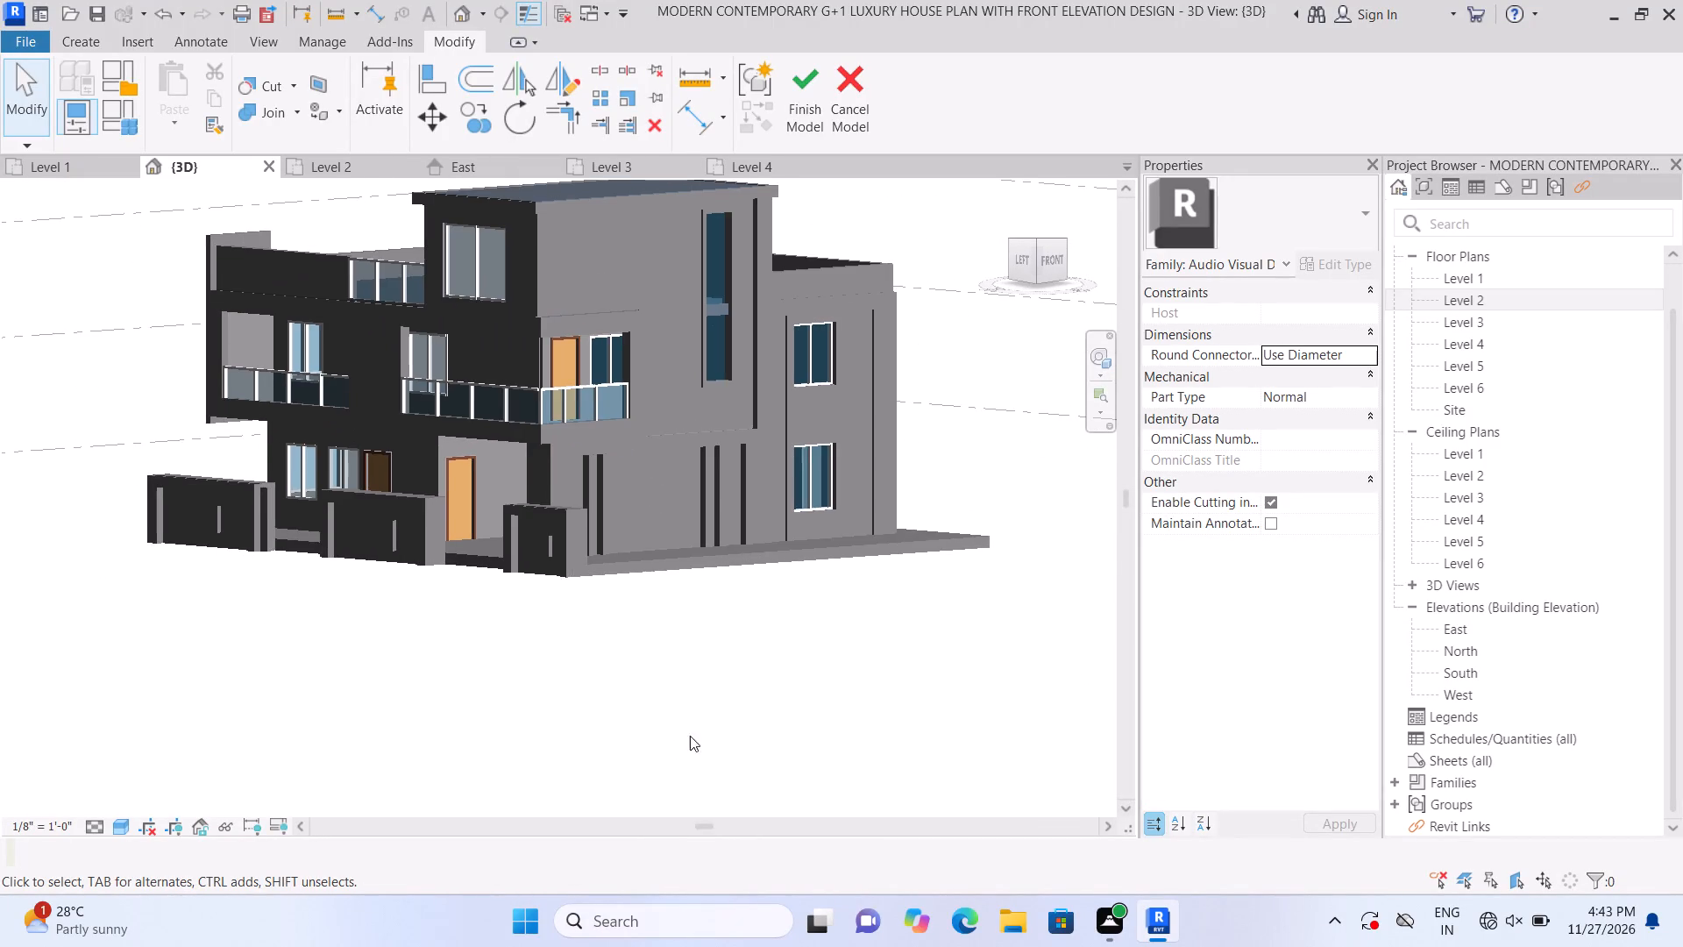
middle_click_drag(688, 735, 540, 716, "shift")
scroll(544, 713, "up", 1, "shift")
middle_click_drag(570, 691, 504, 693, "shift")
middle_click_drag(539, 606, 823, 652)
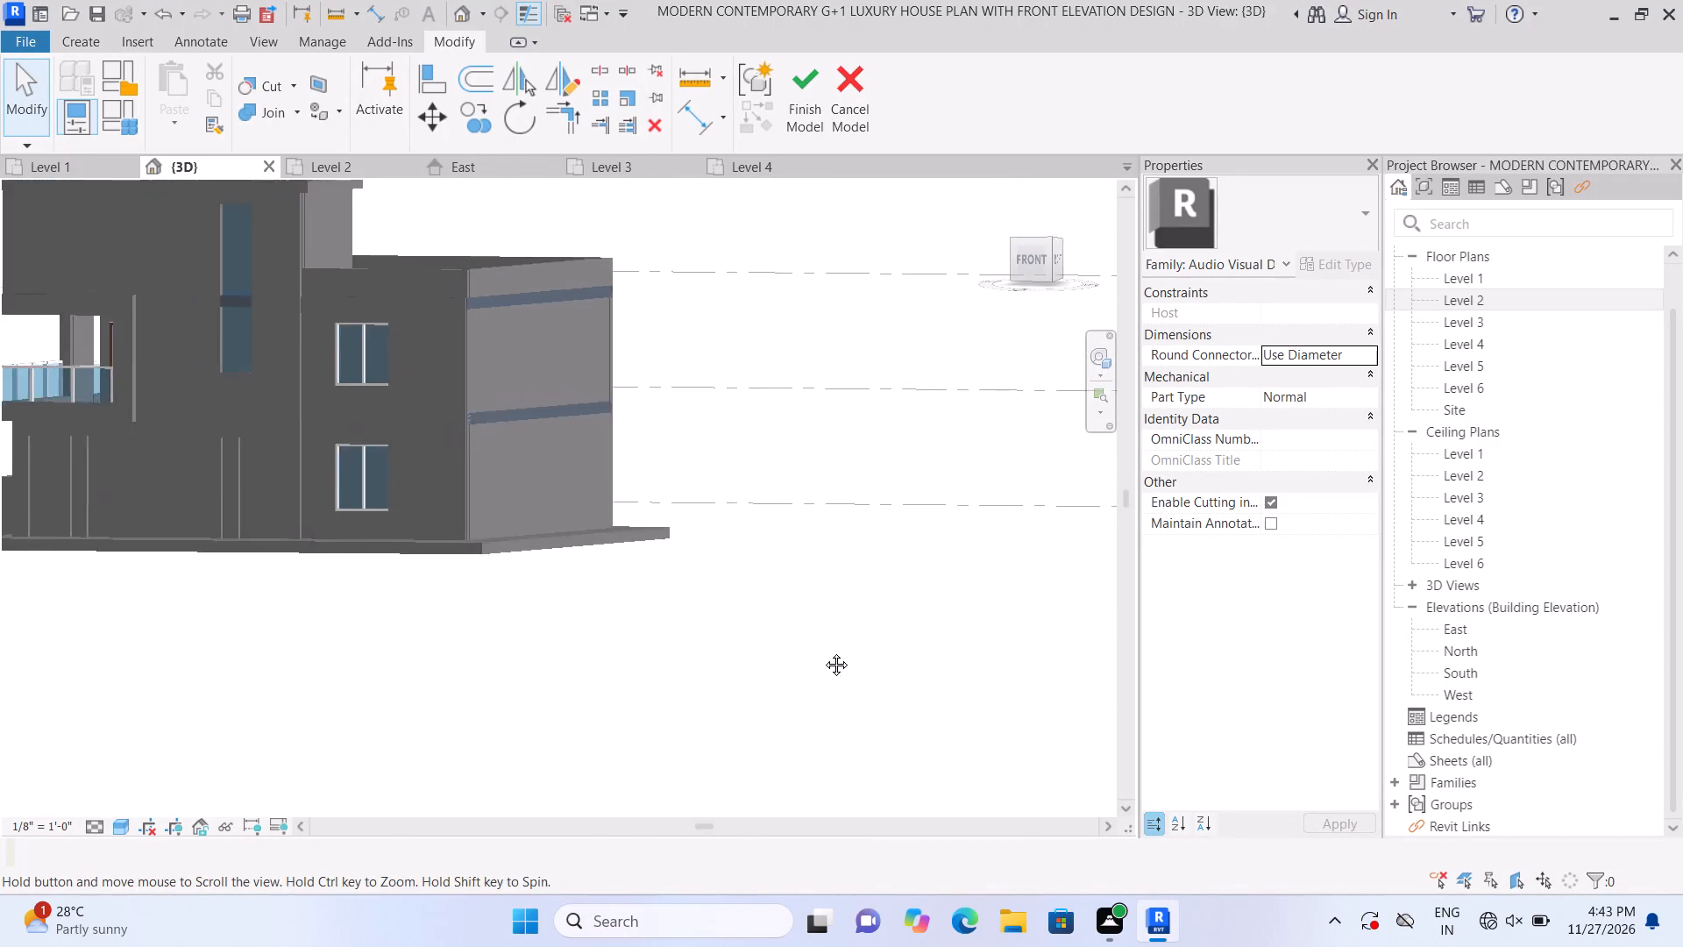
middle_click_drag(823, 652, 865, 658)
scroll(570, 648, "down", 2)
scroll(418, 664, "up", 1)
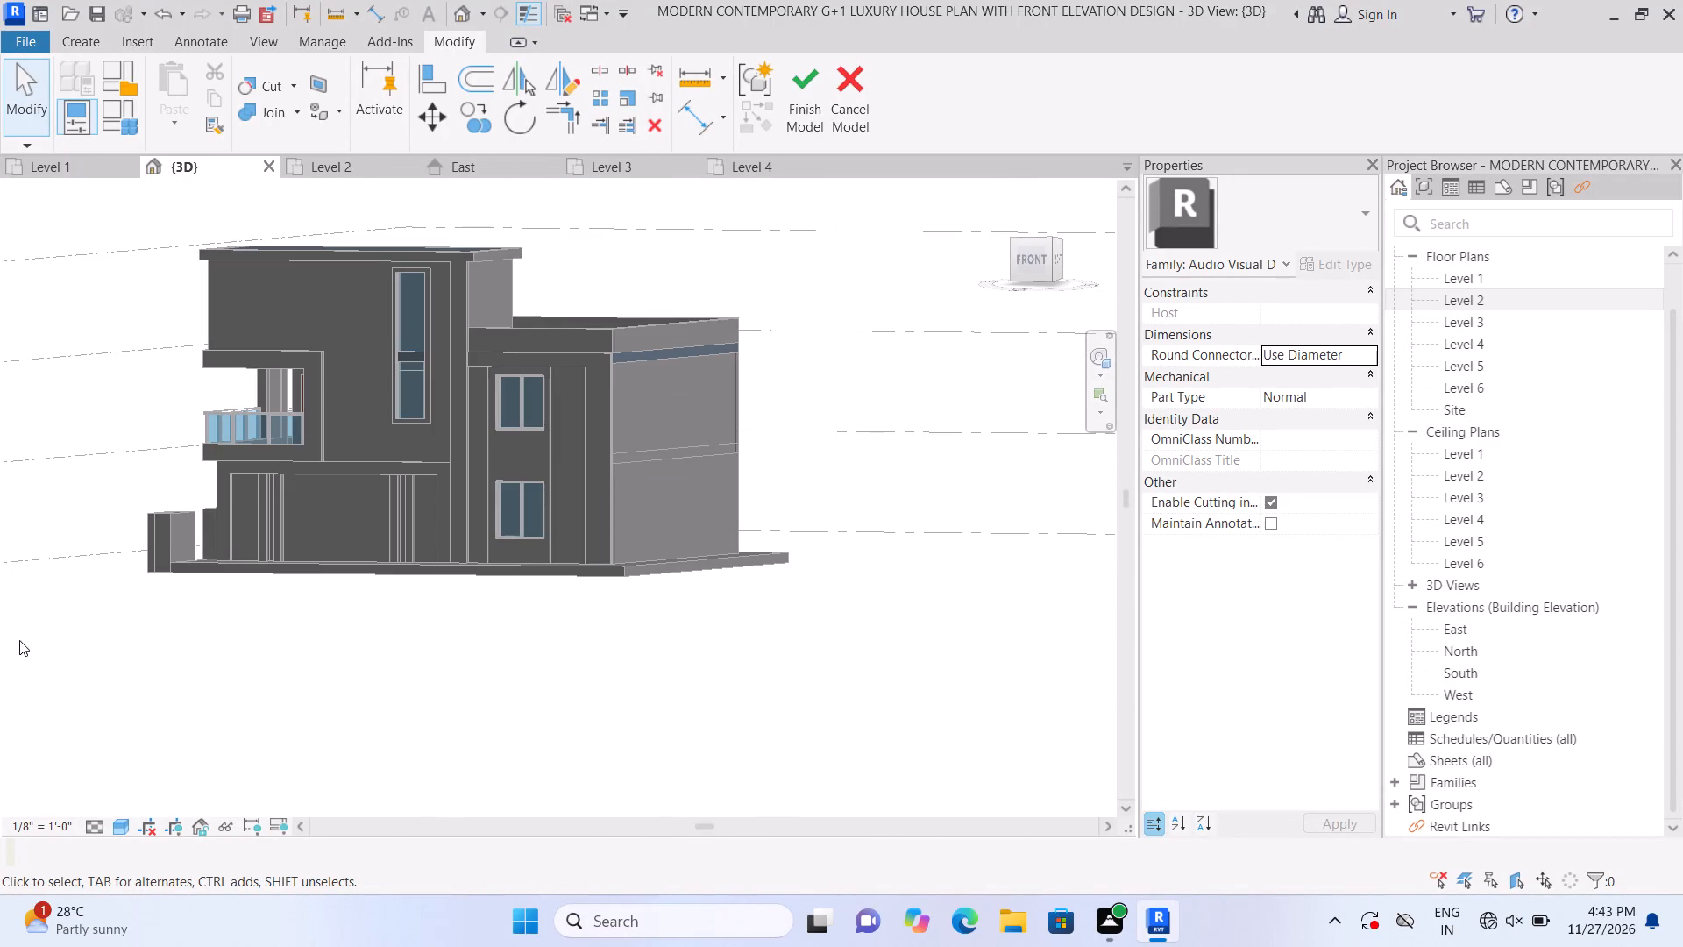
scroll(171, 594, "up", 2)
left_click(797, 131)
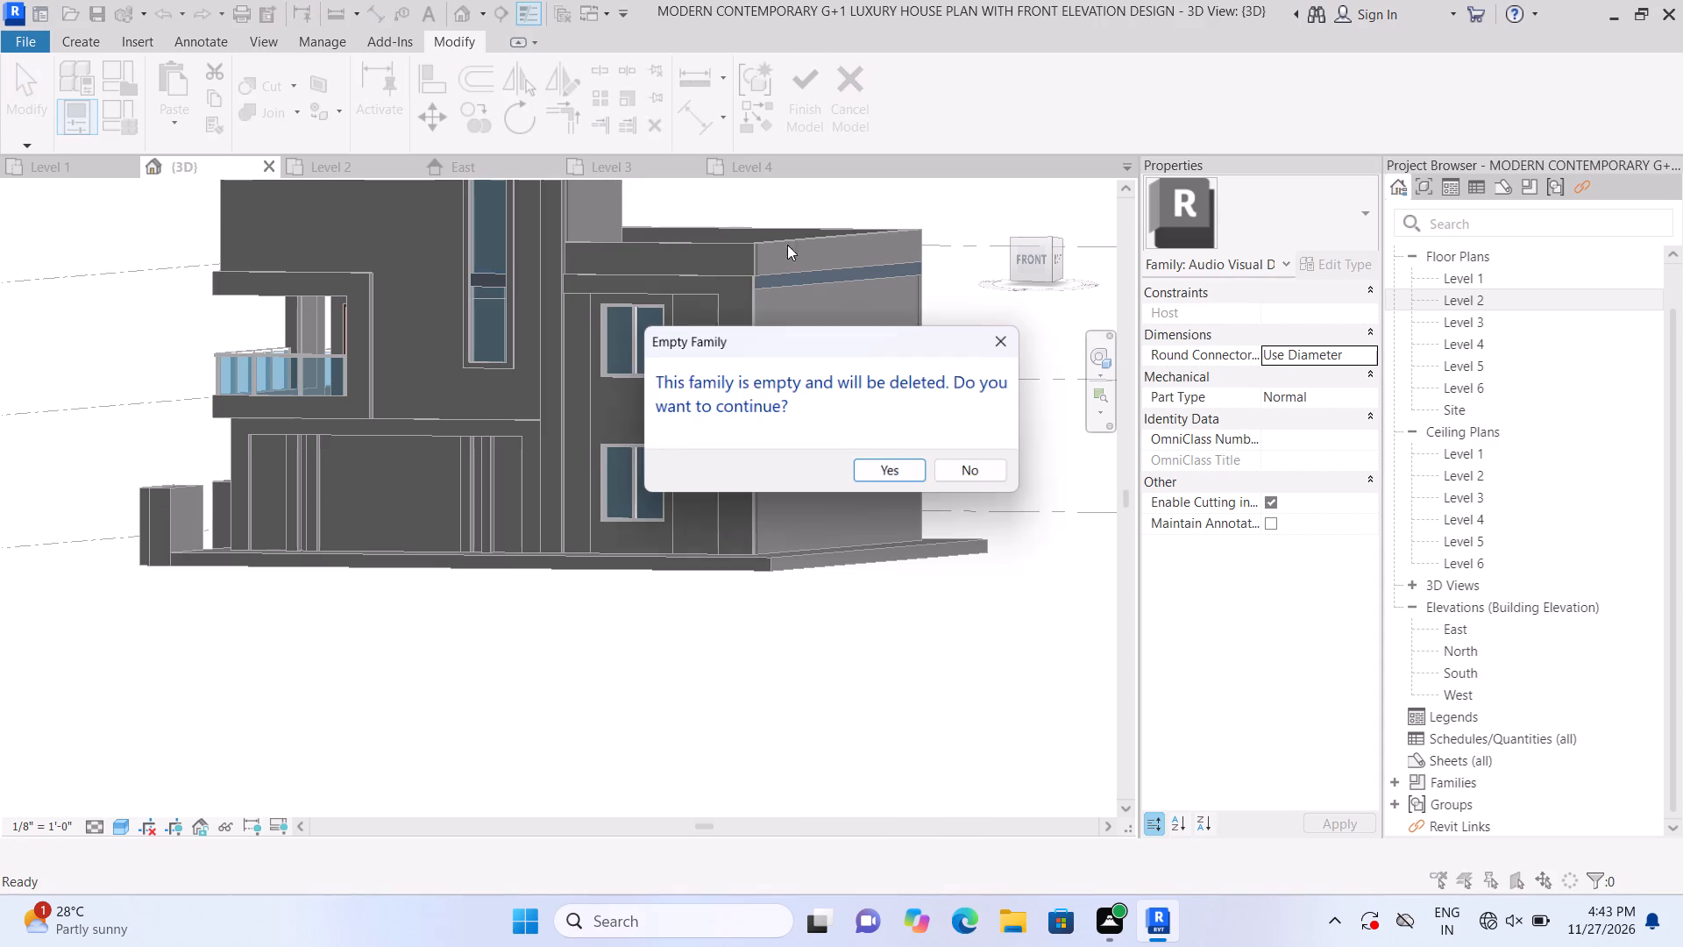
left_click(895, 476)
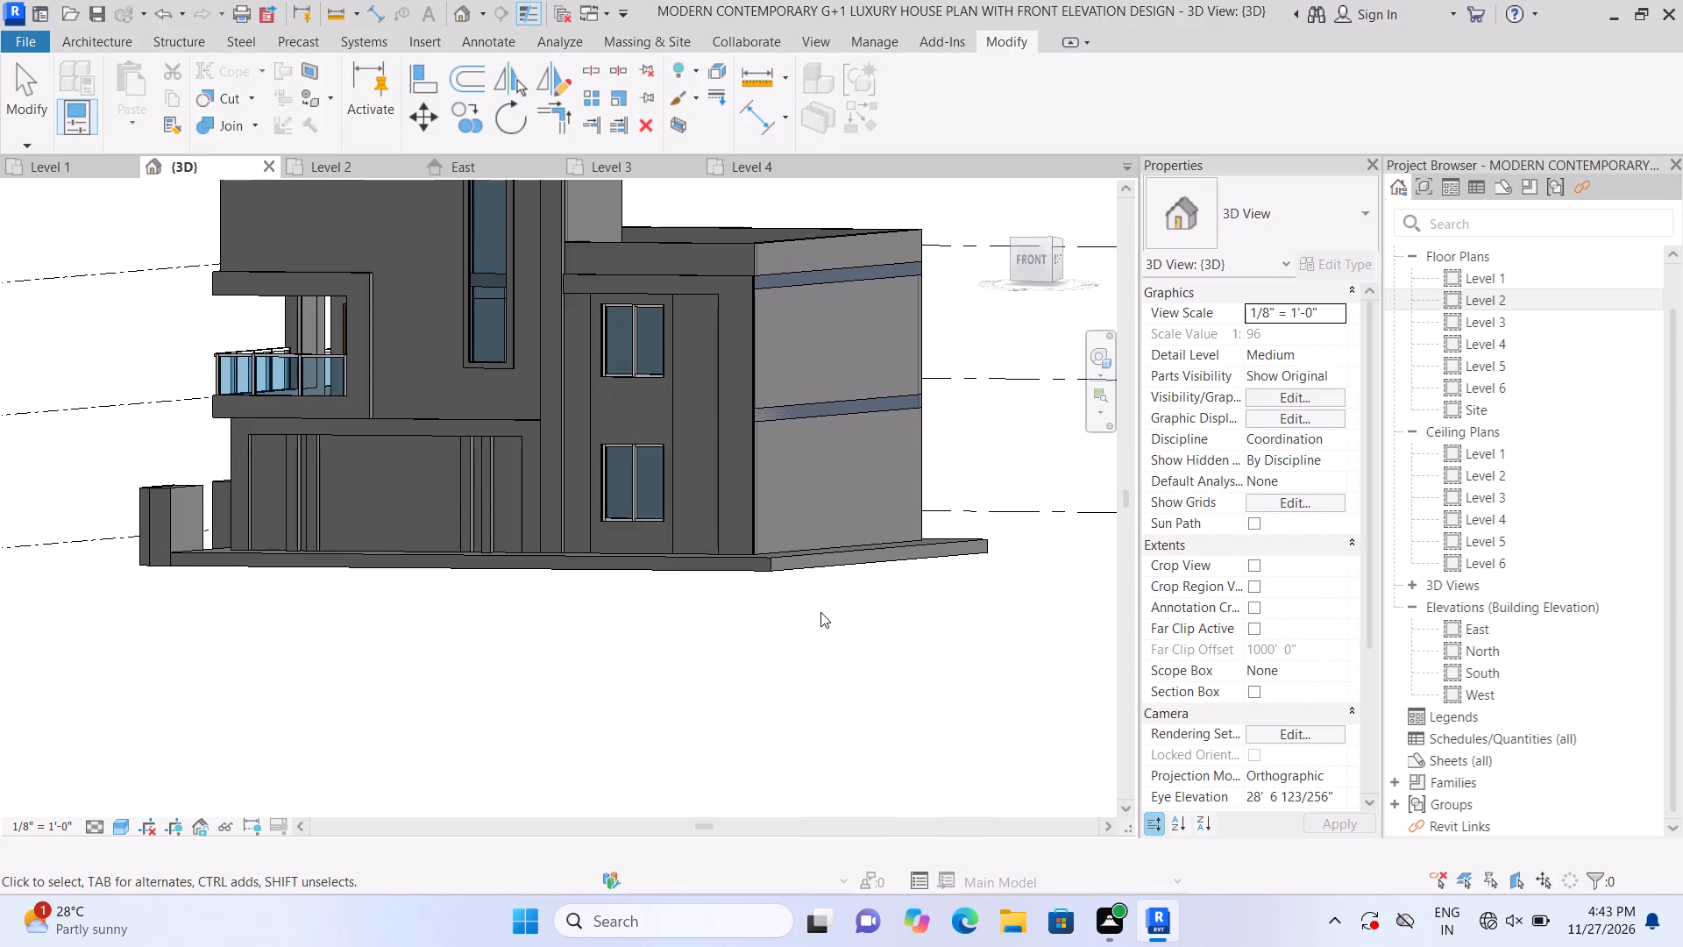
Create a new in-place component in the Generic Models category, keeping the suggested name.
scroll(822, 637, "down", 3)
scroll(485, 690, "up", 2)
middle_click_drag(508, 688, 472, 700)
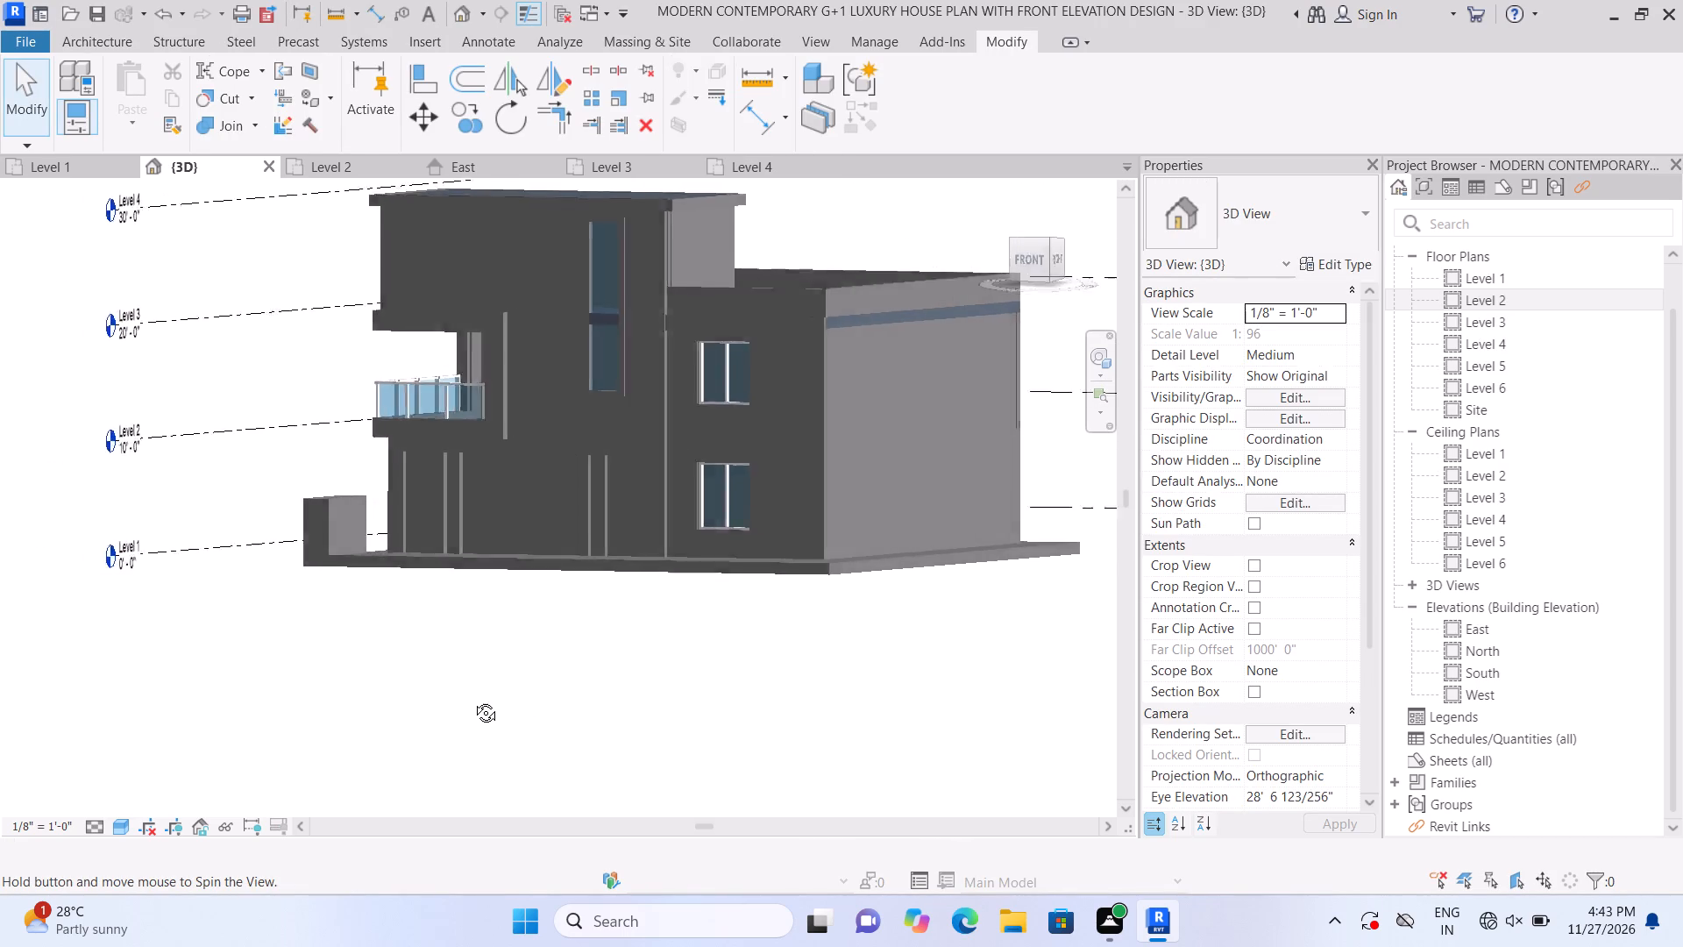
middle_click_drag(472, 700, 538, 808)
scroll(557, 794, "up", 1)
middle_click_drag(549, 793, 519, 633)
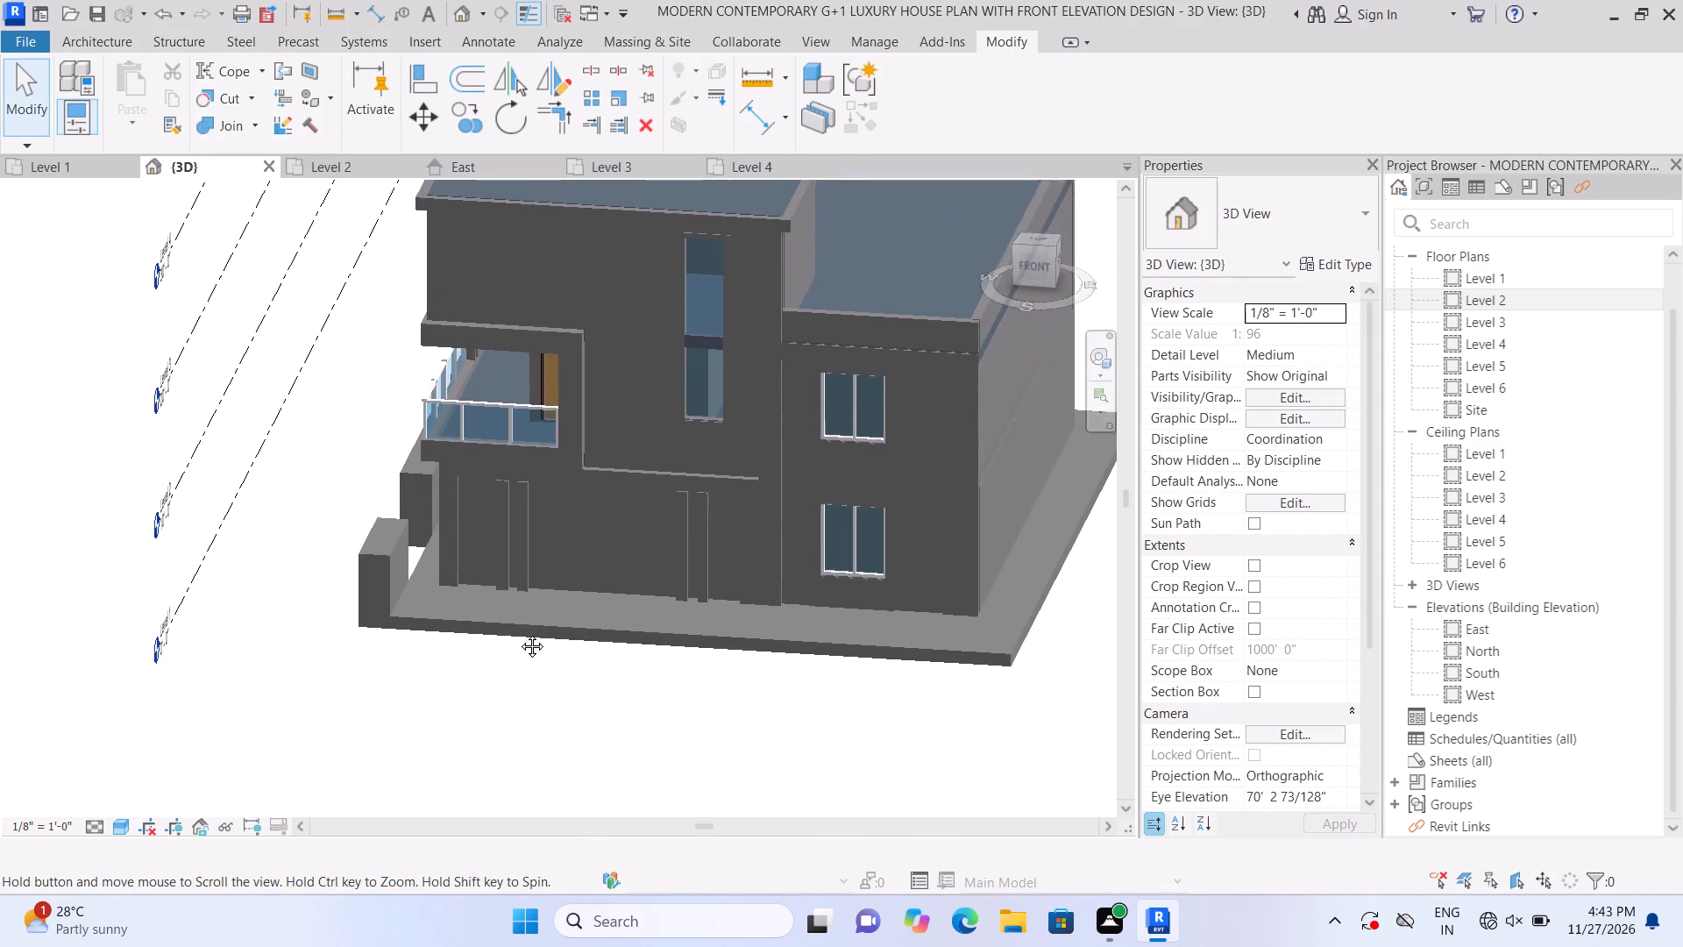
middle_click_drag(519, 633, 518, 633)
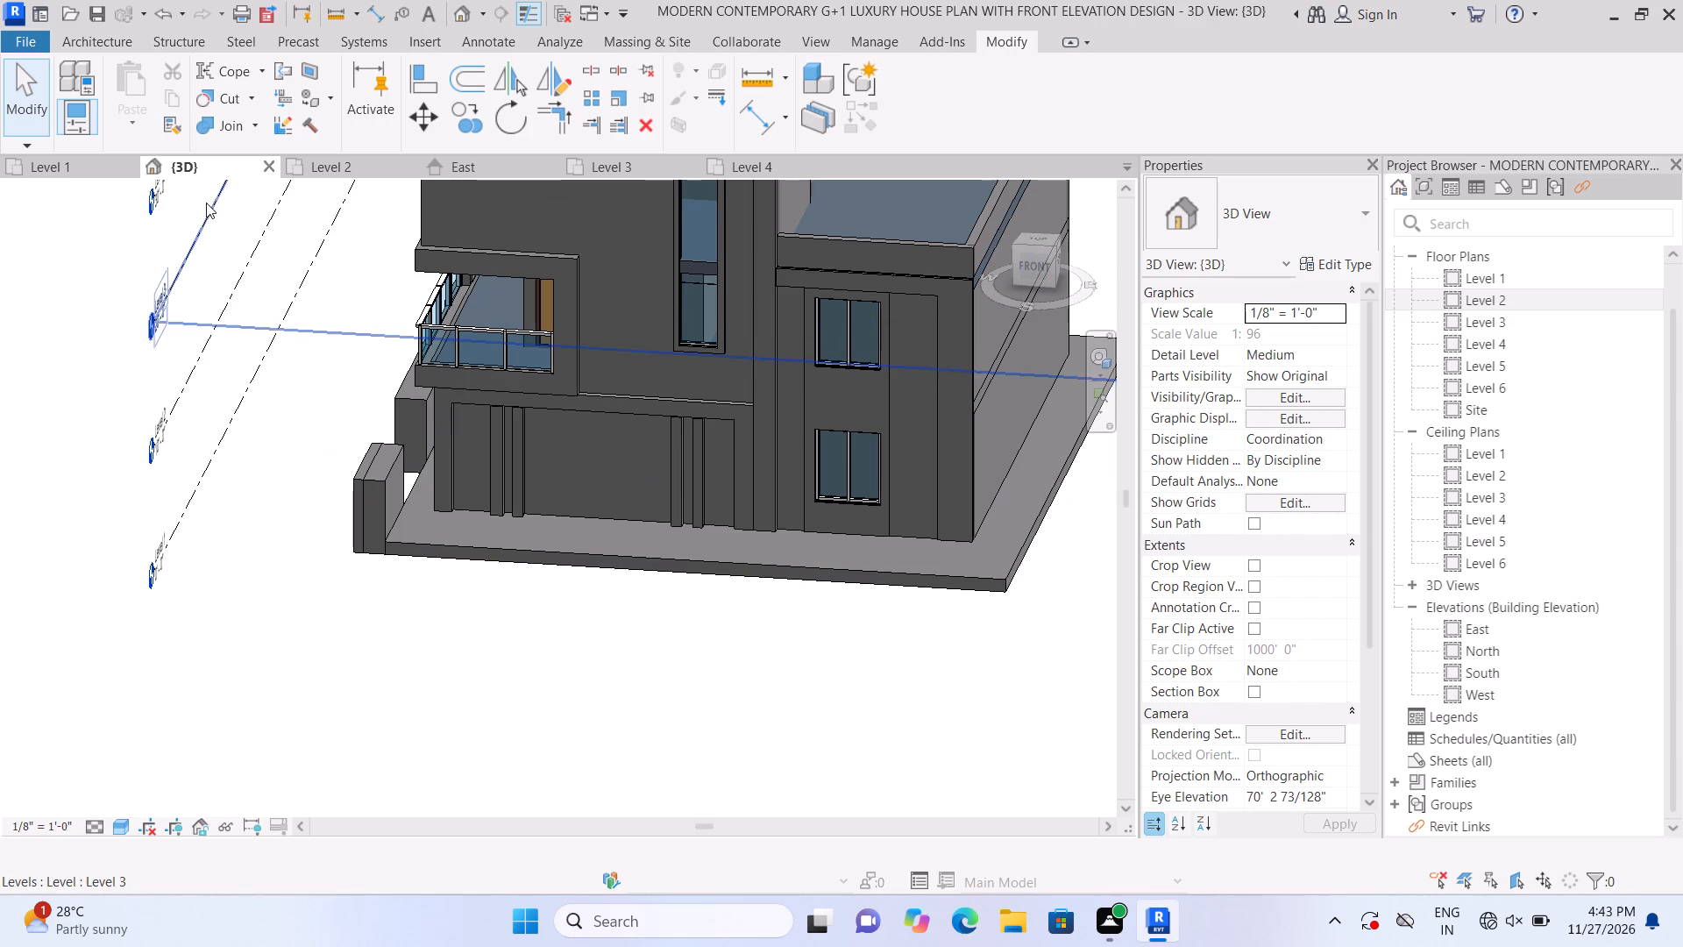
left_click(117, 44)
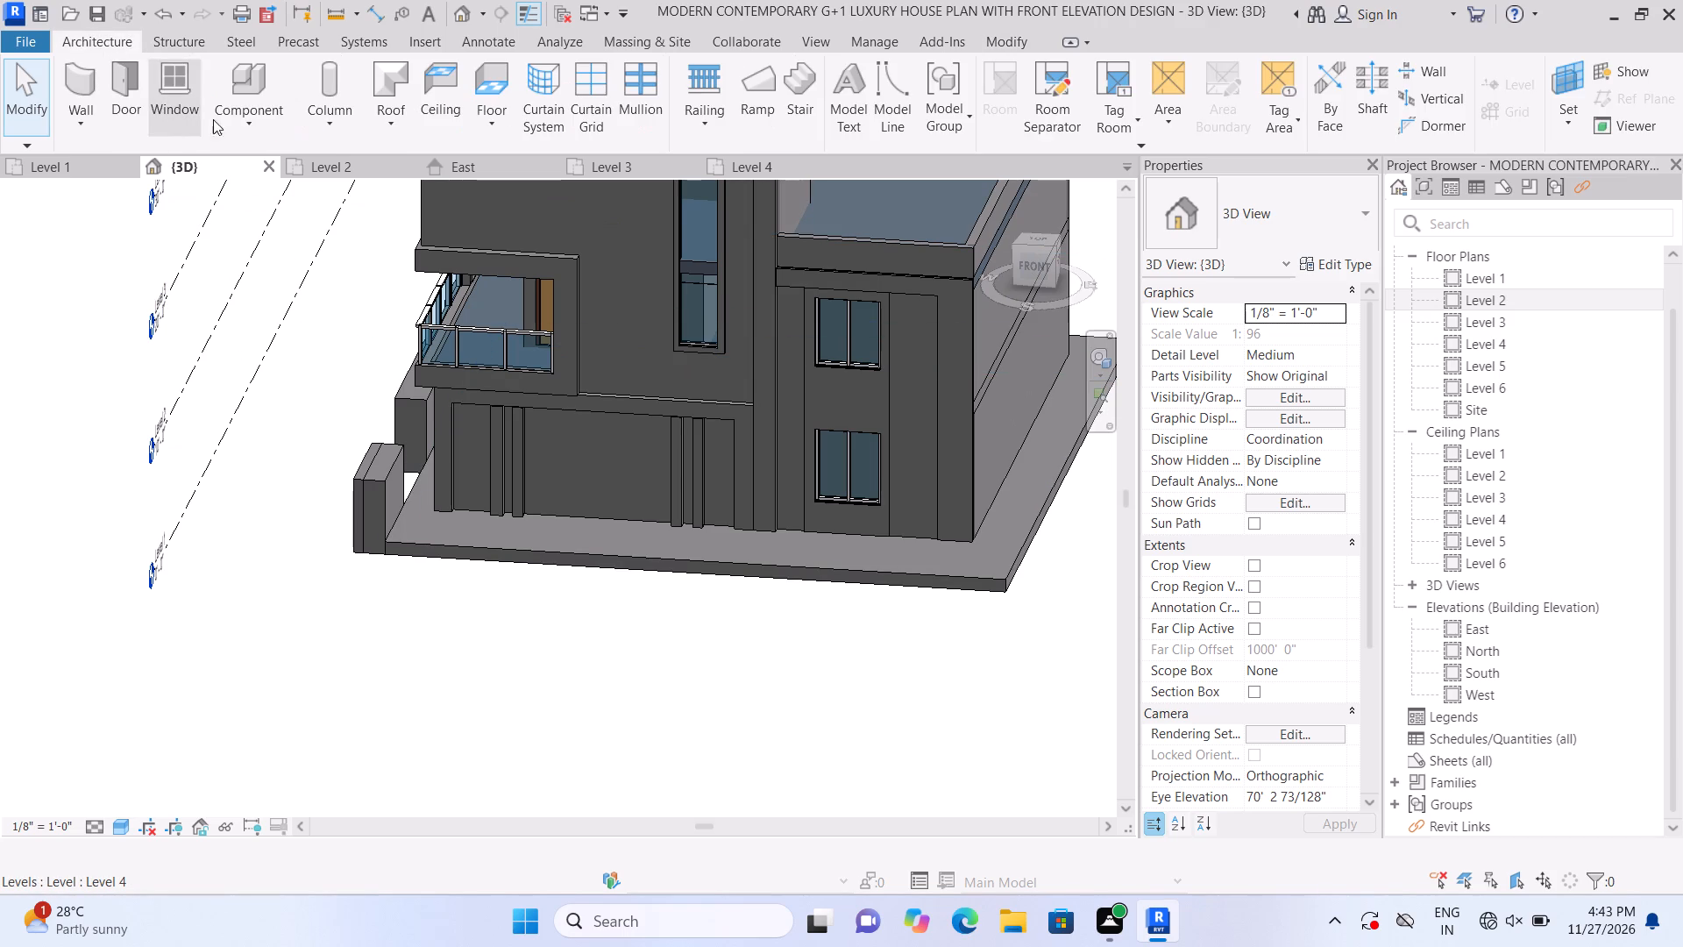
left_click(244, 123)
left_click(251, 210)
scroll(928, 381, "down", 1)
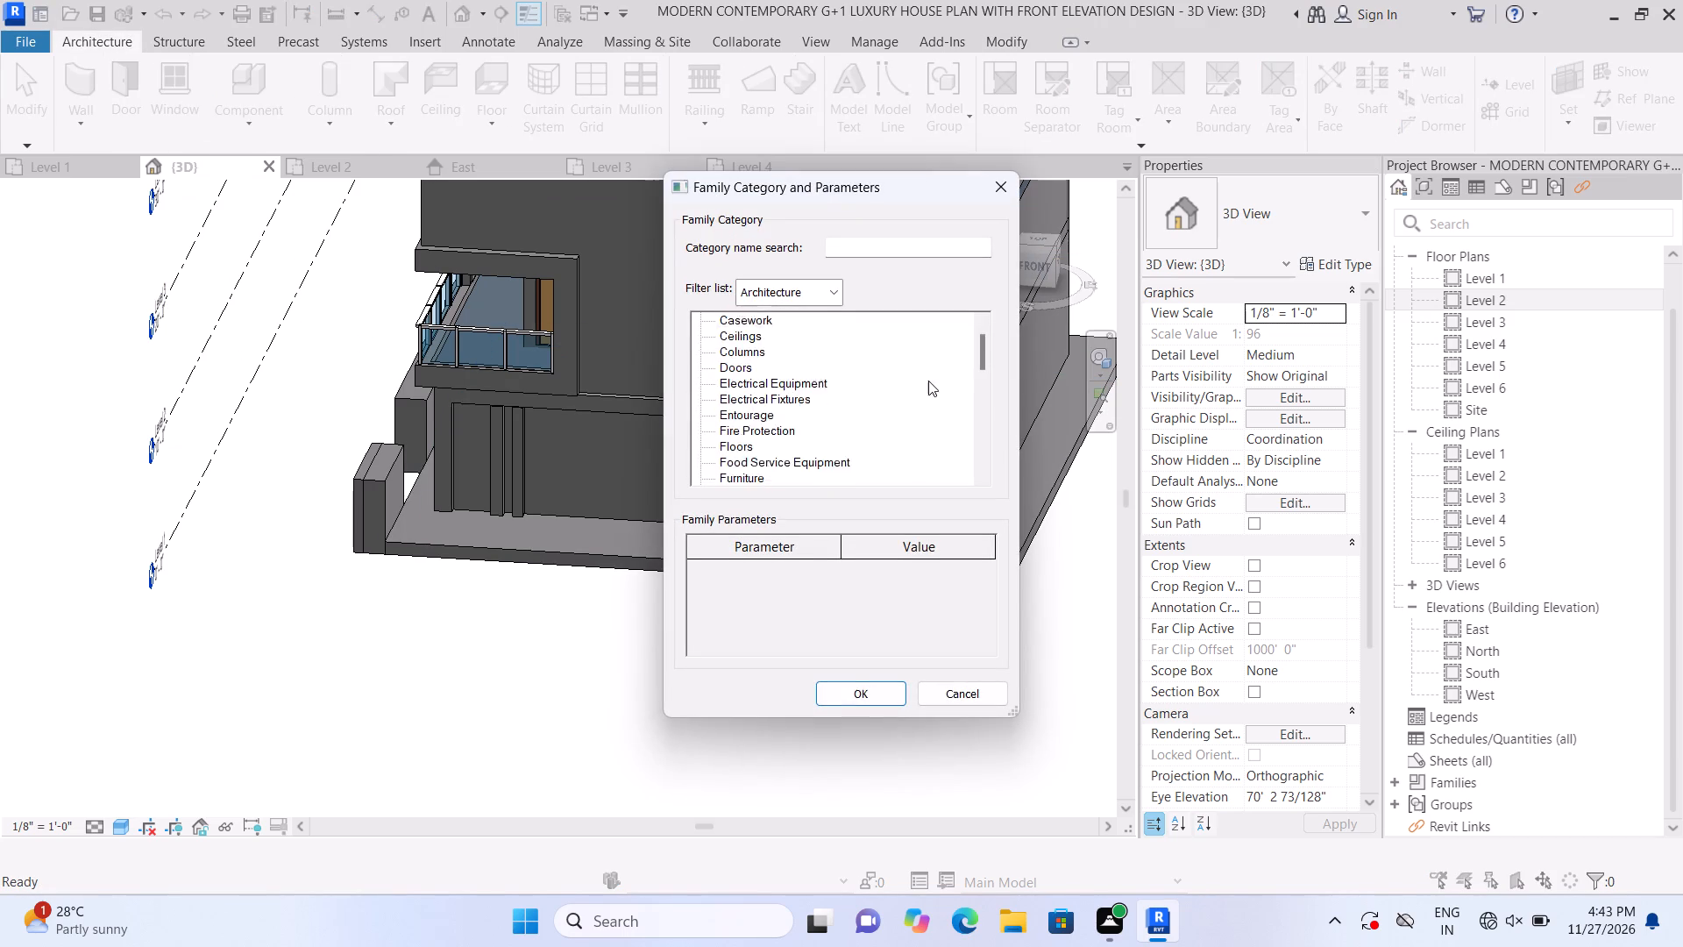
scroll(928, 381, "down", 4)
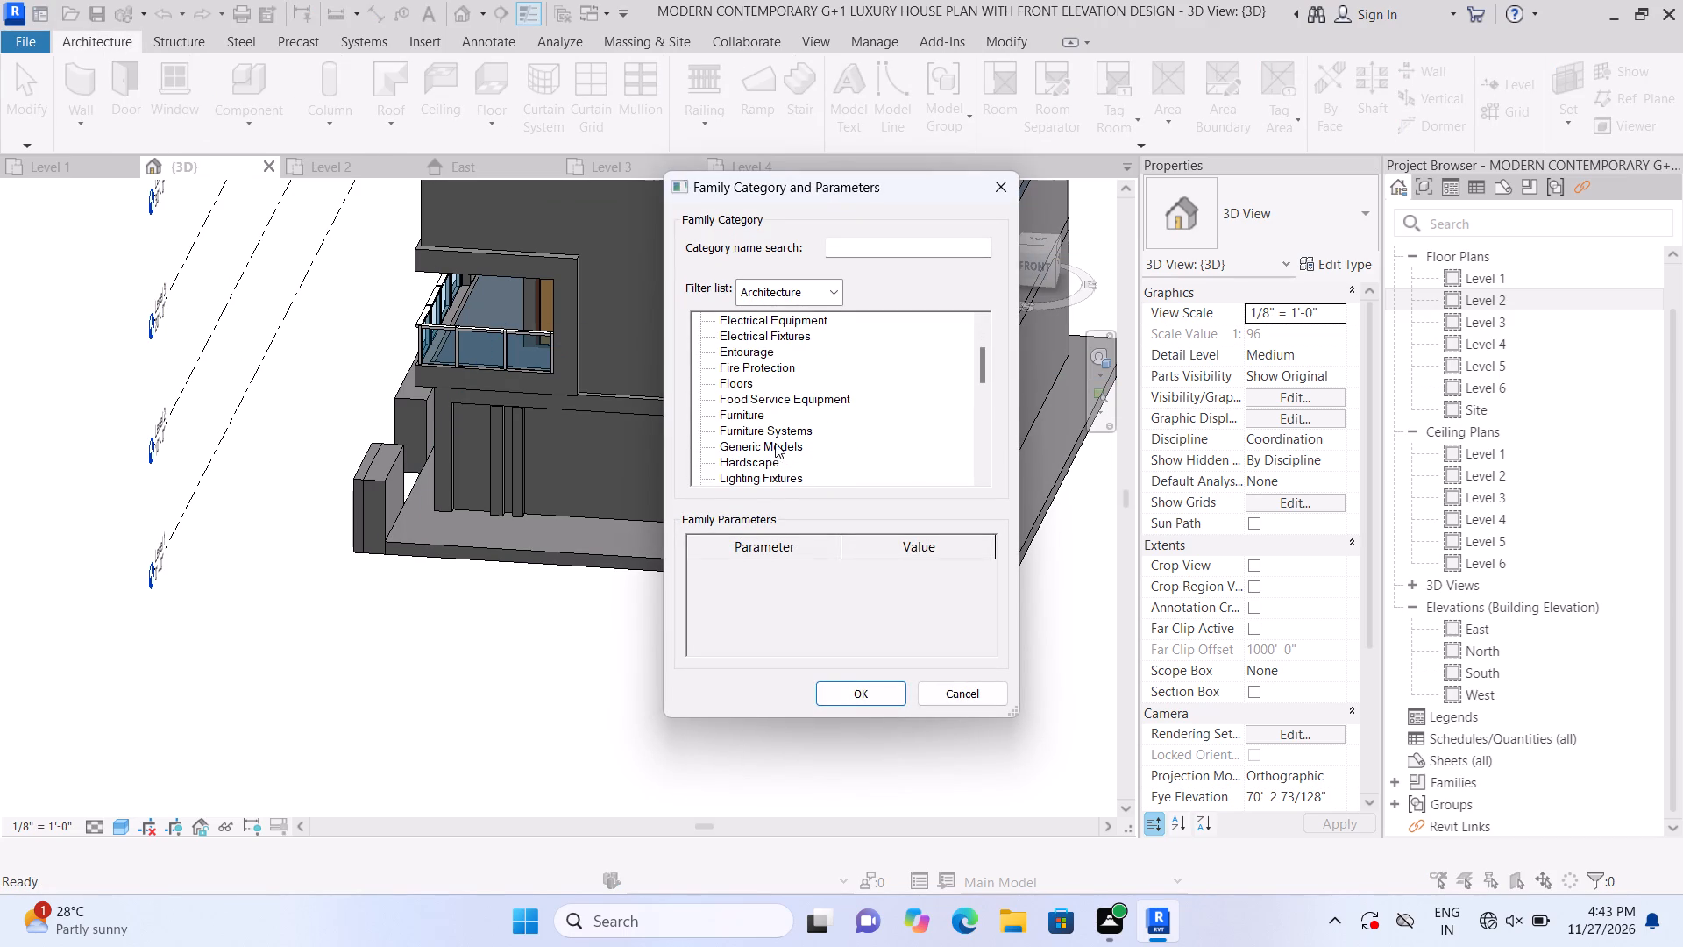
left_click(775, 443)
left_click(874, 693)
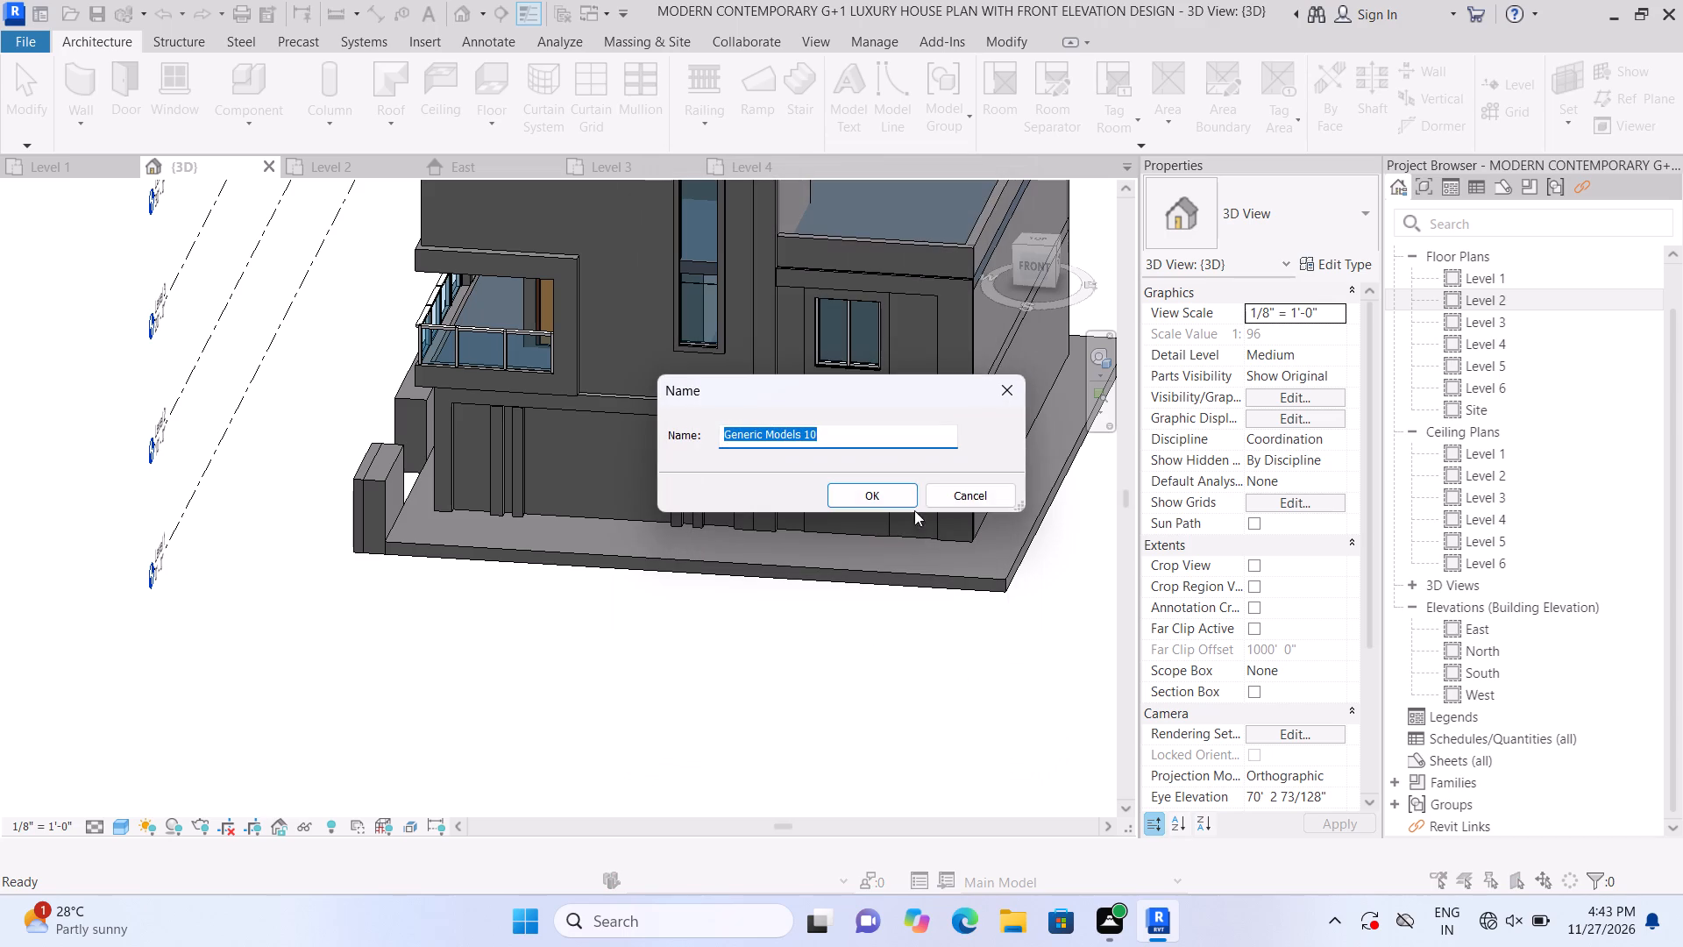
left_click(896, 489)
On the front boundary wall's end face, sketch a solid extrusion rectangle 1'-8" wide and about 1'-3" high at its base and finish it.
left_click(188, 104)
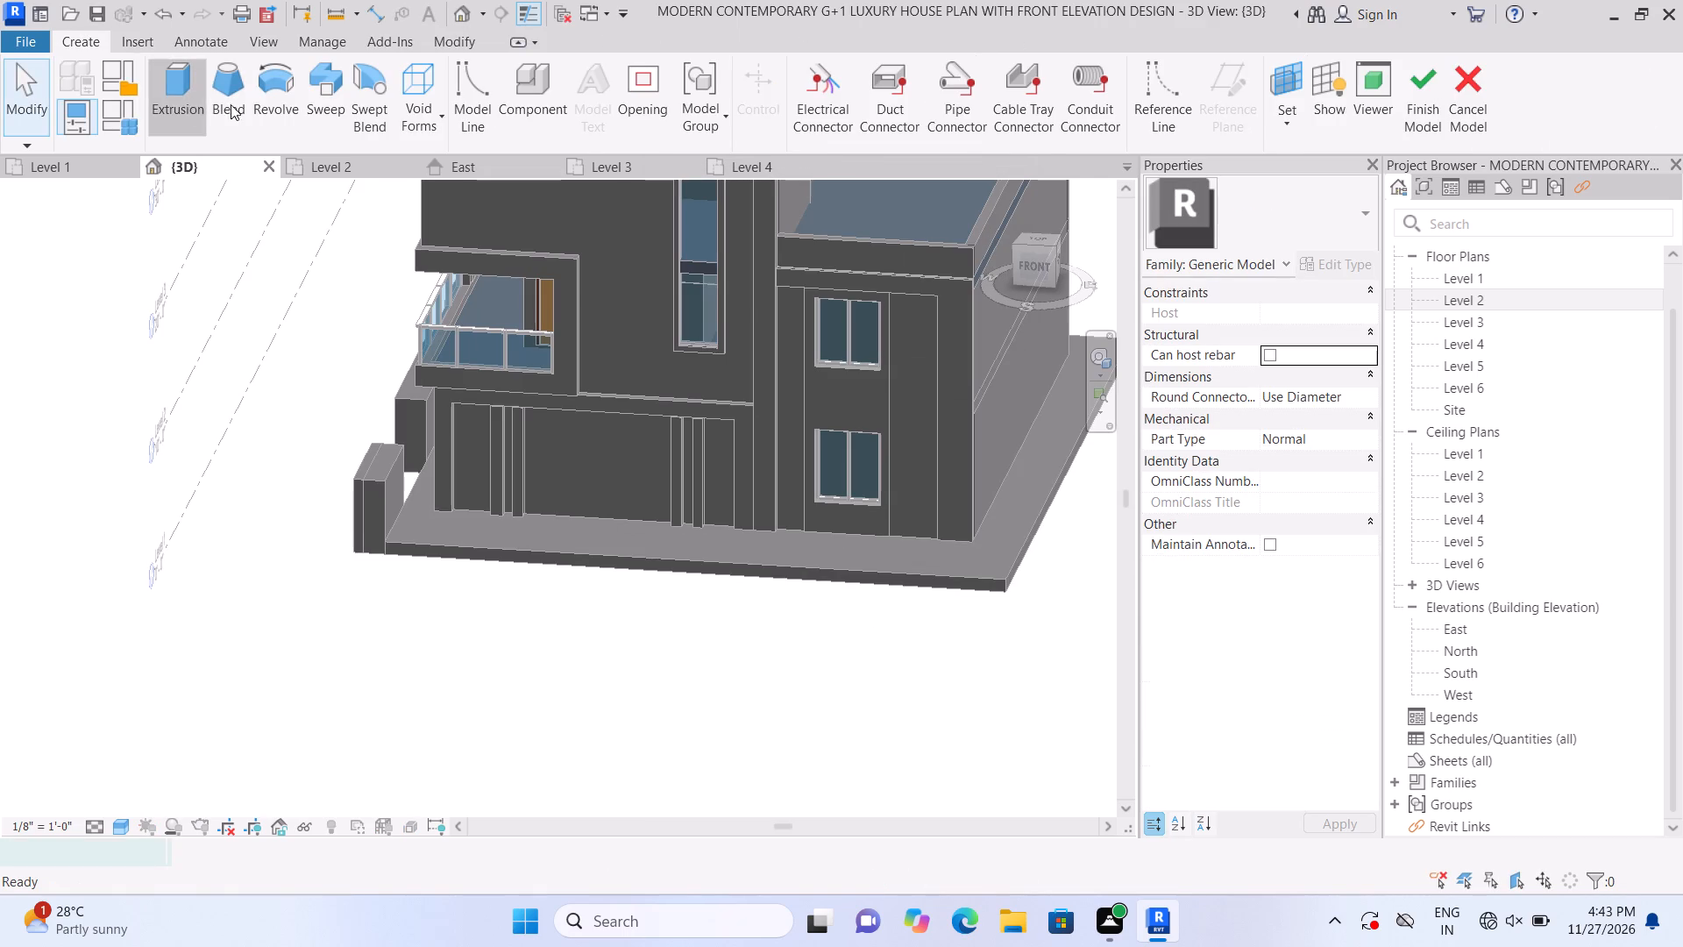
left_click(1114, 122)
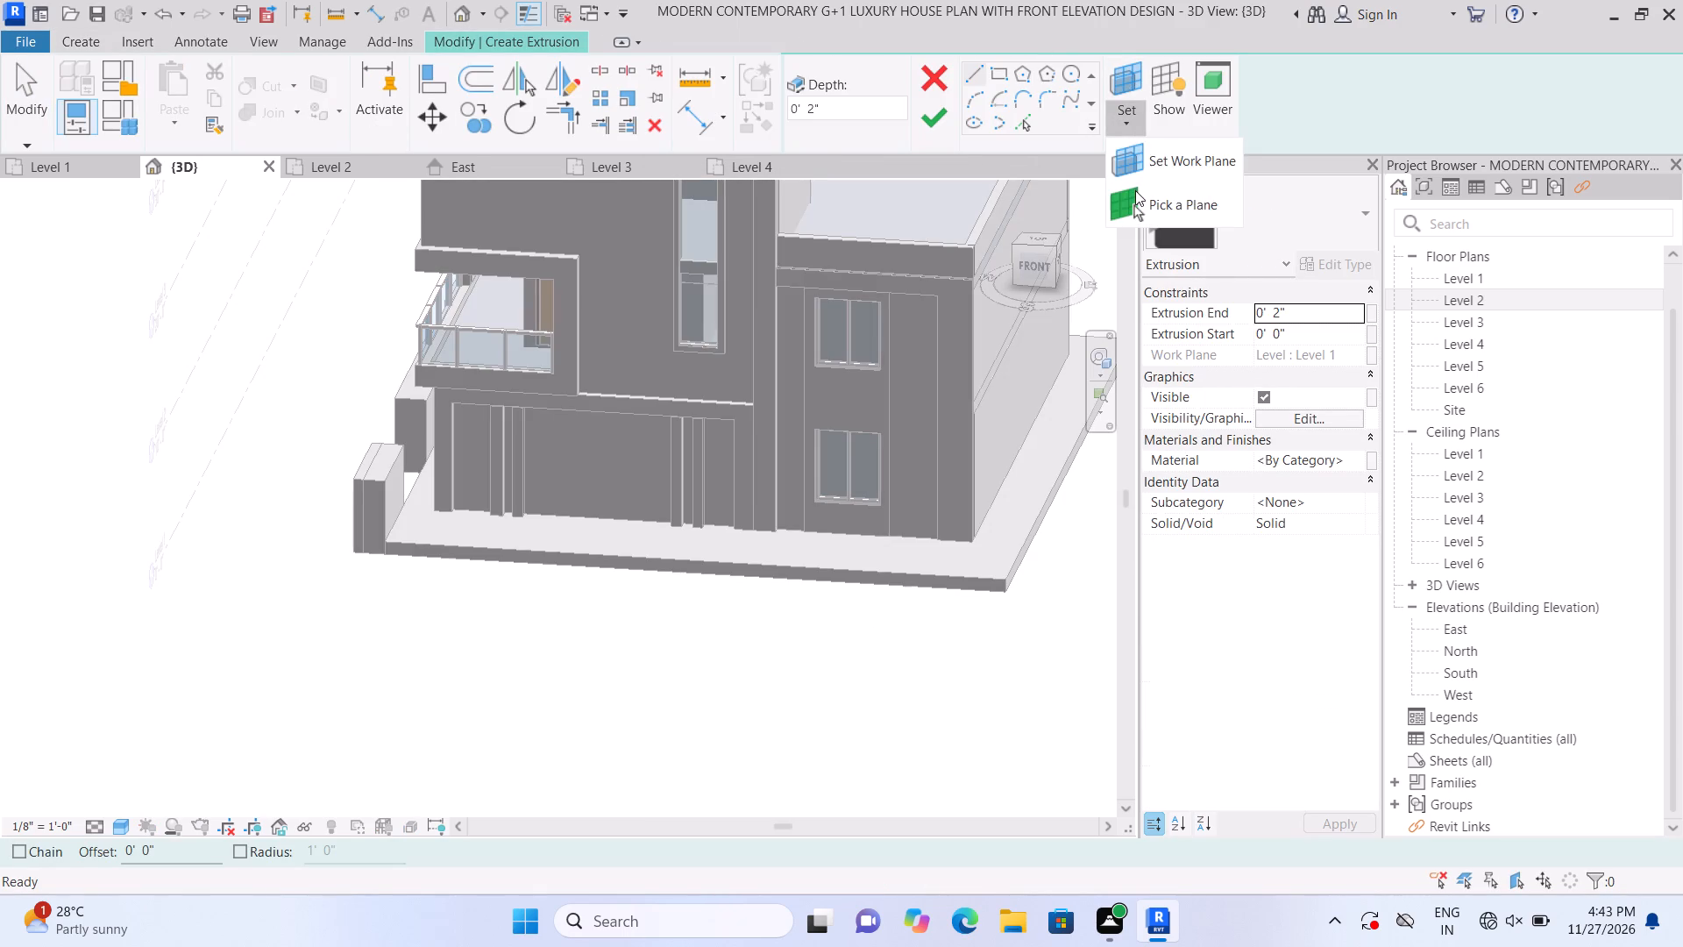
left_click(1136, 192)
scroll(341, 586, "up", 5)
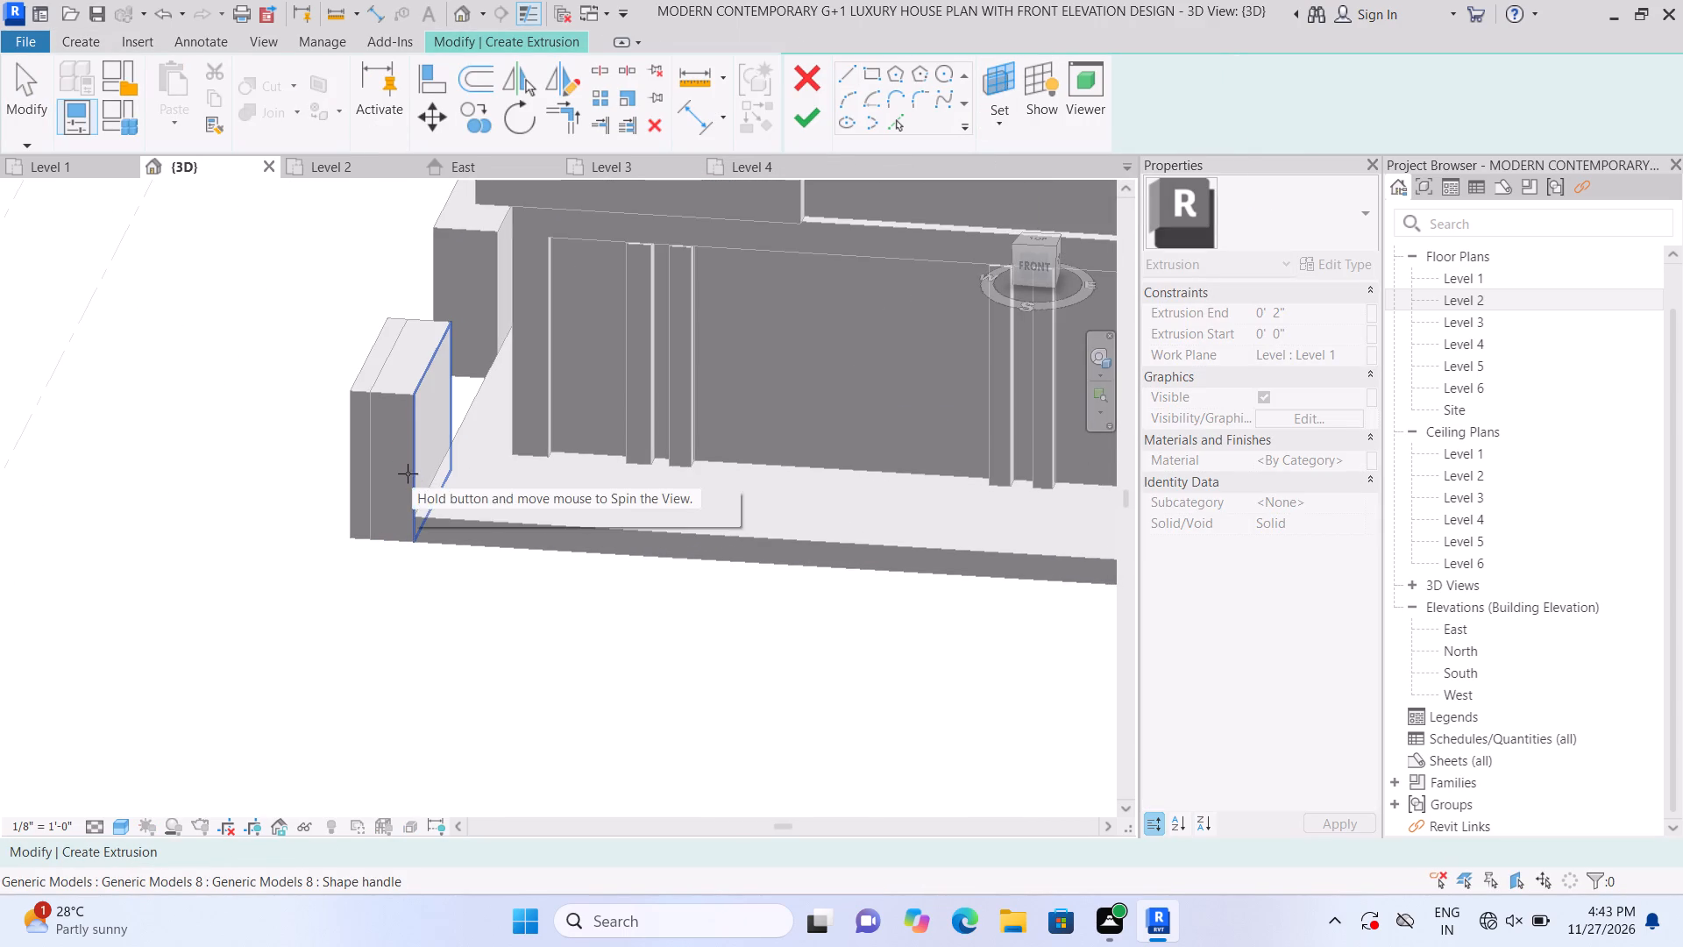
left_click(400, 465)
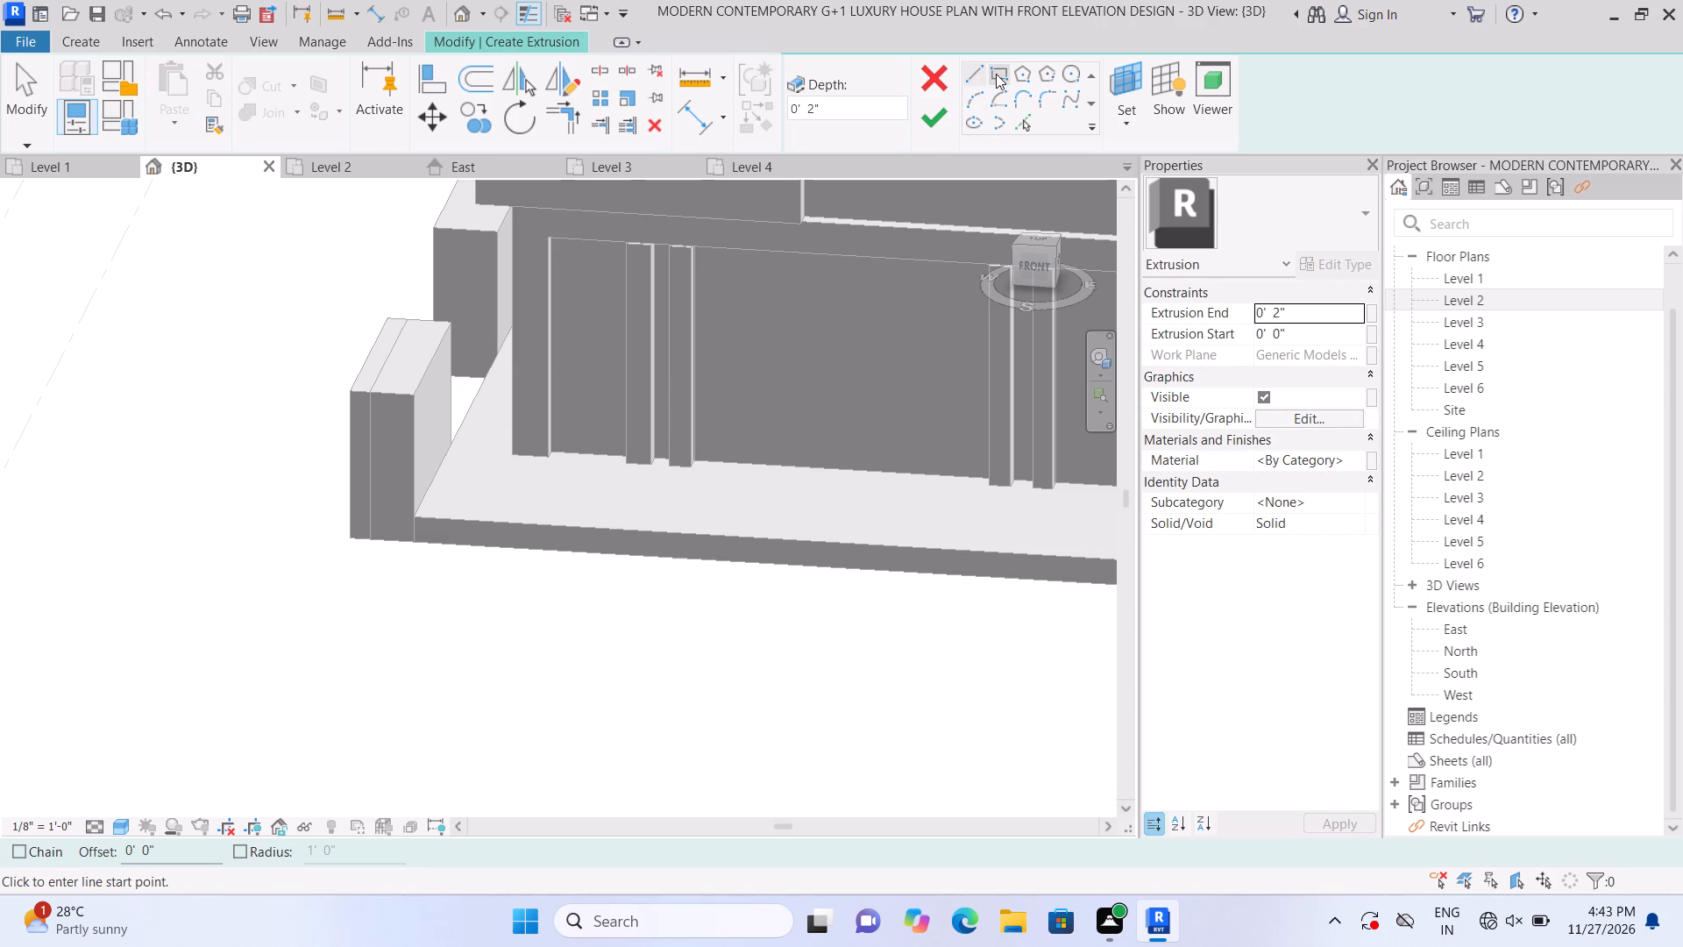
left_click(1001, 73)
double_click(375, 543)
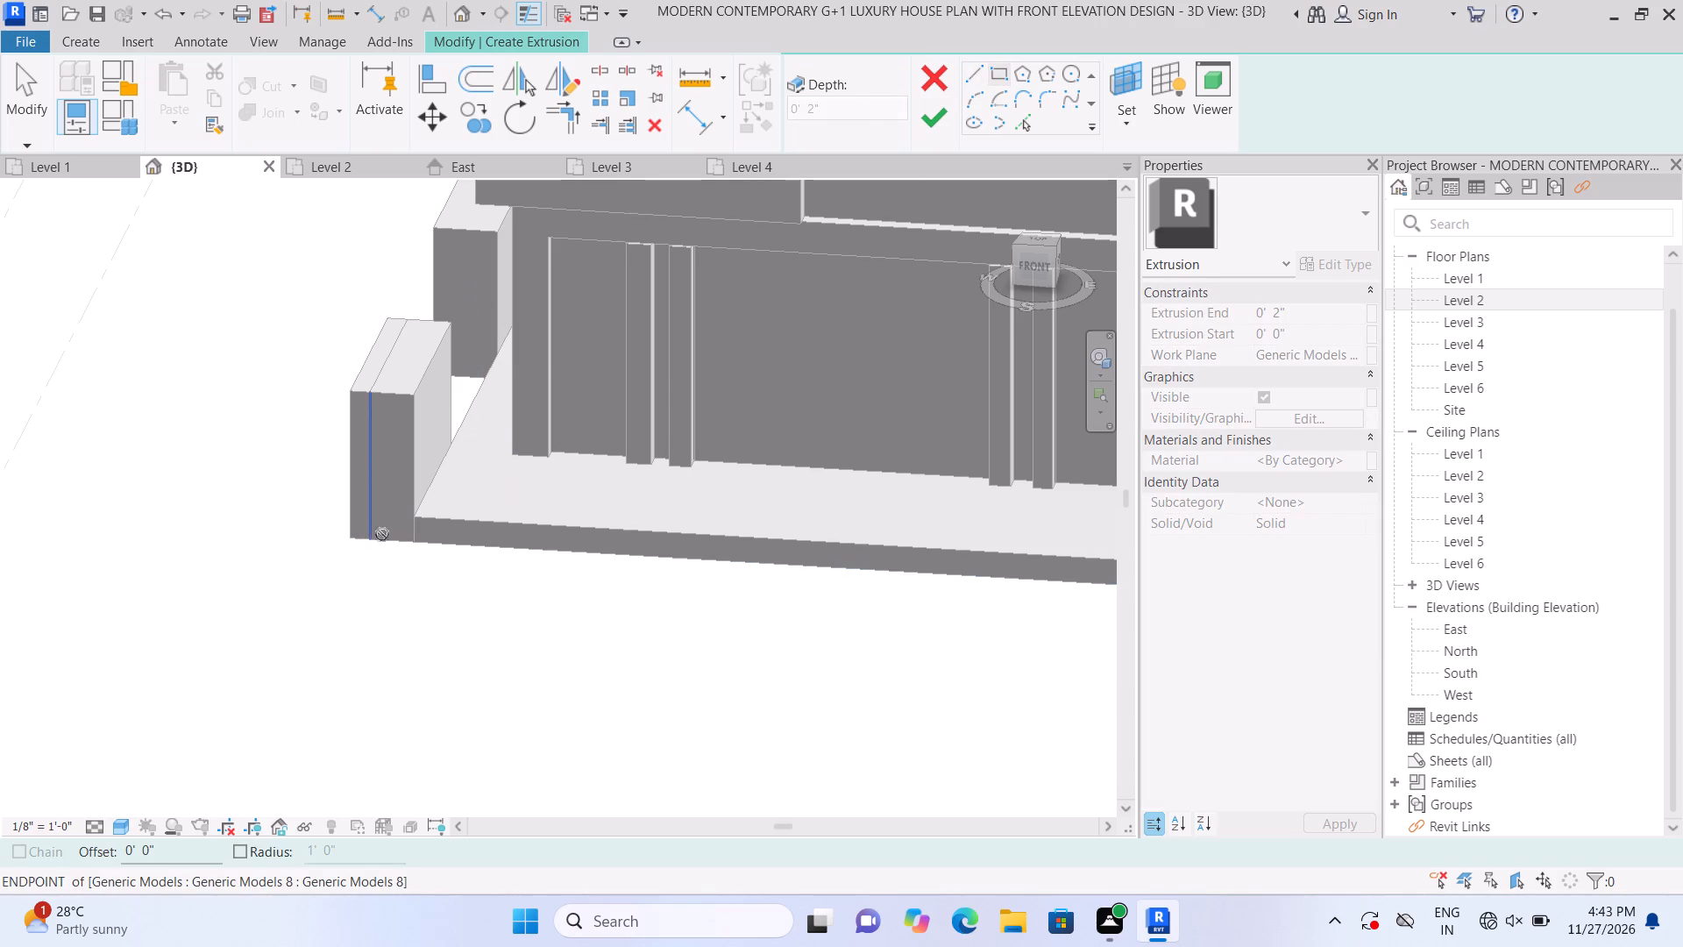
left_click(1637, 854)
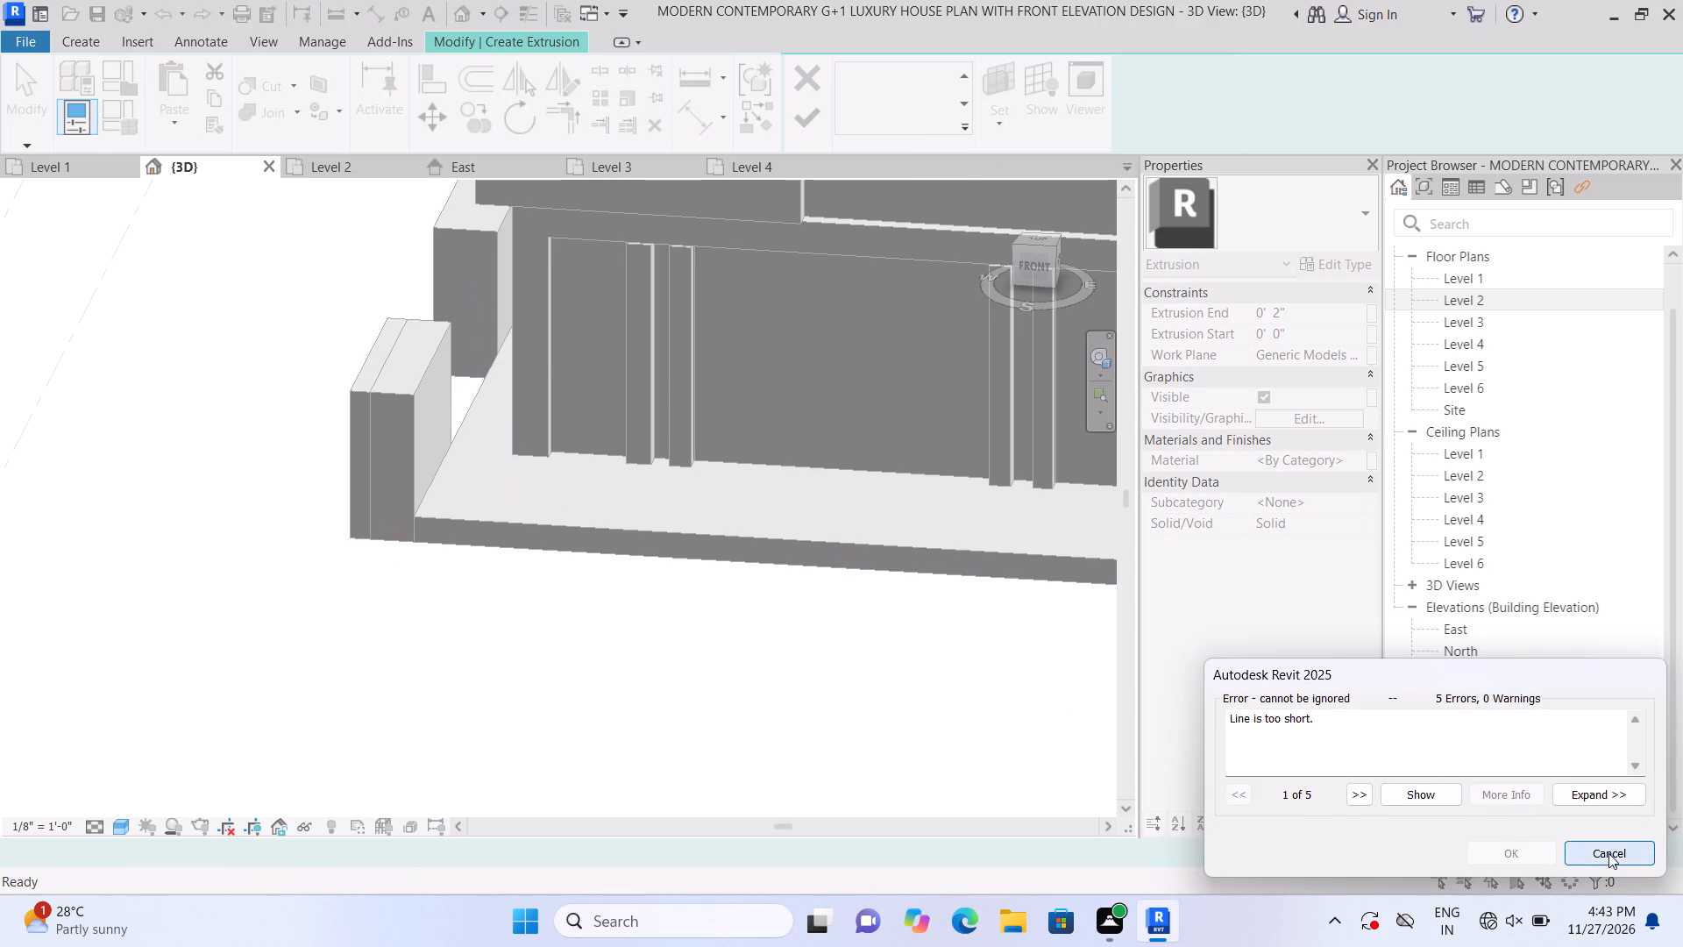
left_click(865, 65)
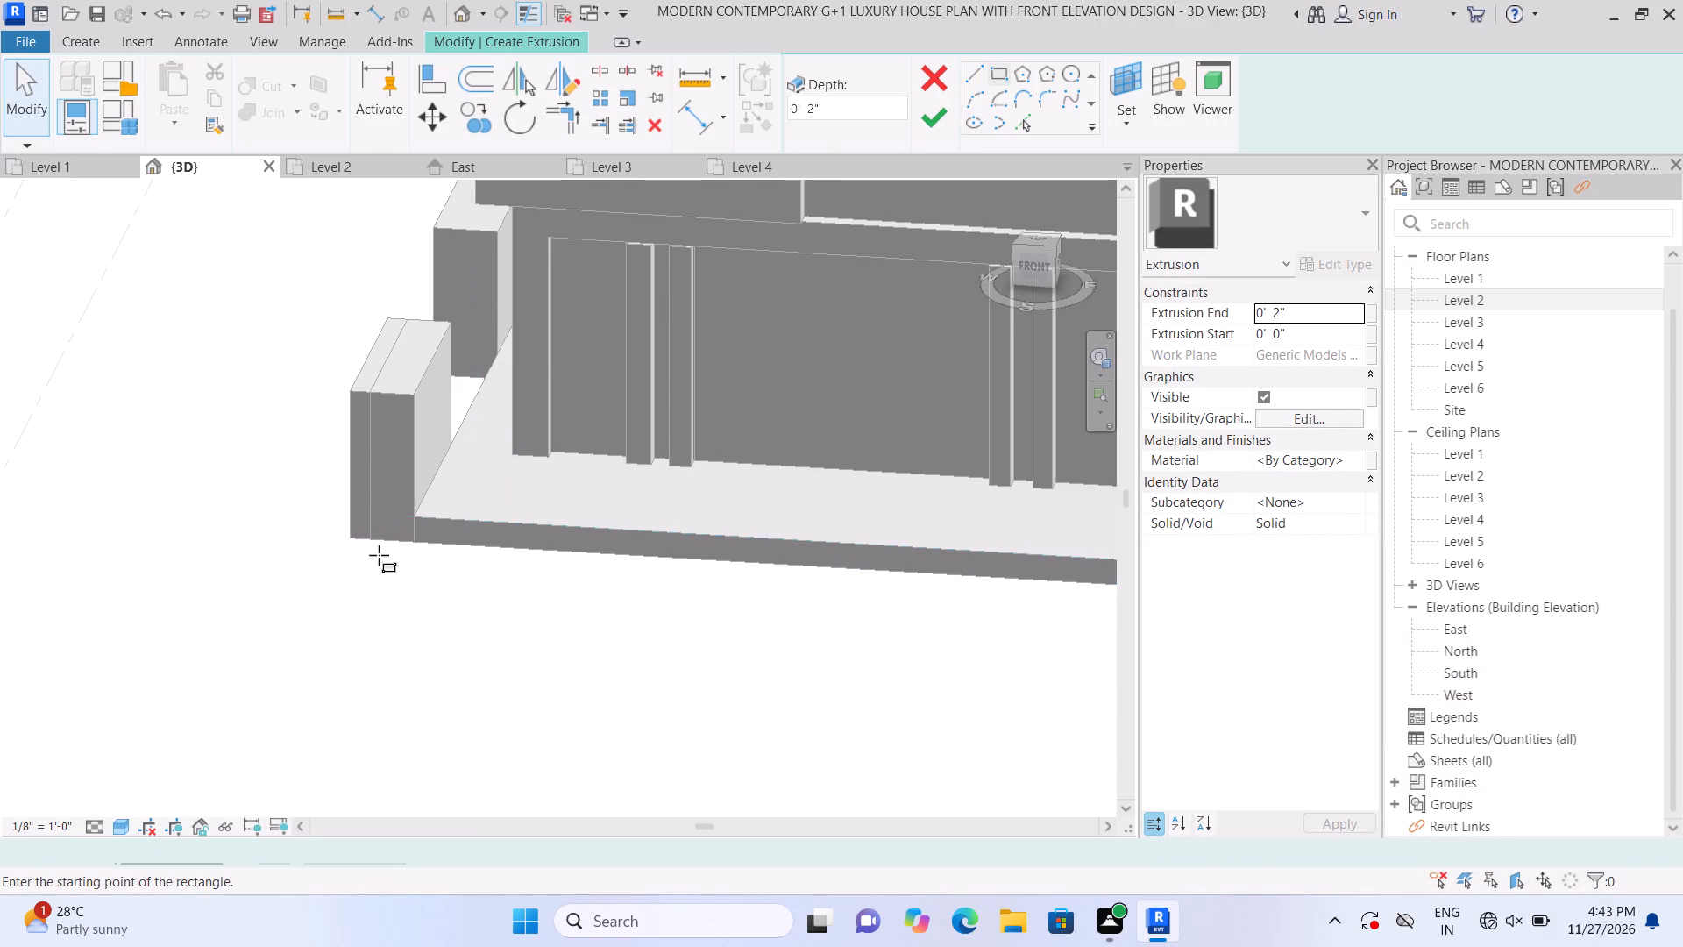
left_click(368, 537)
scroll(420, 510, "up", 3)
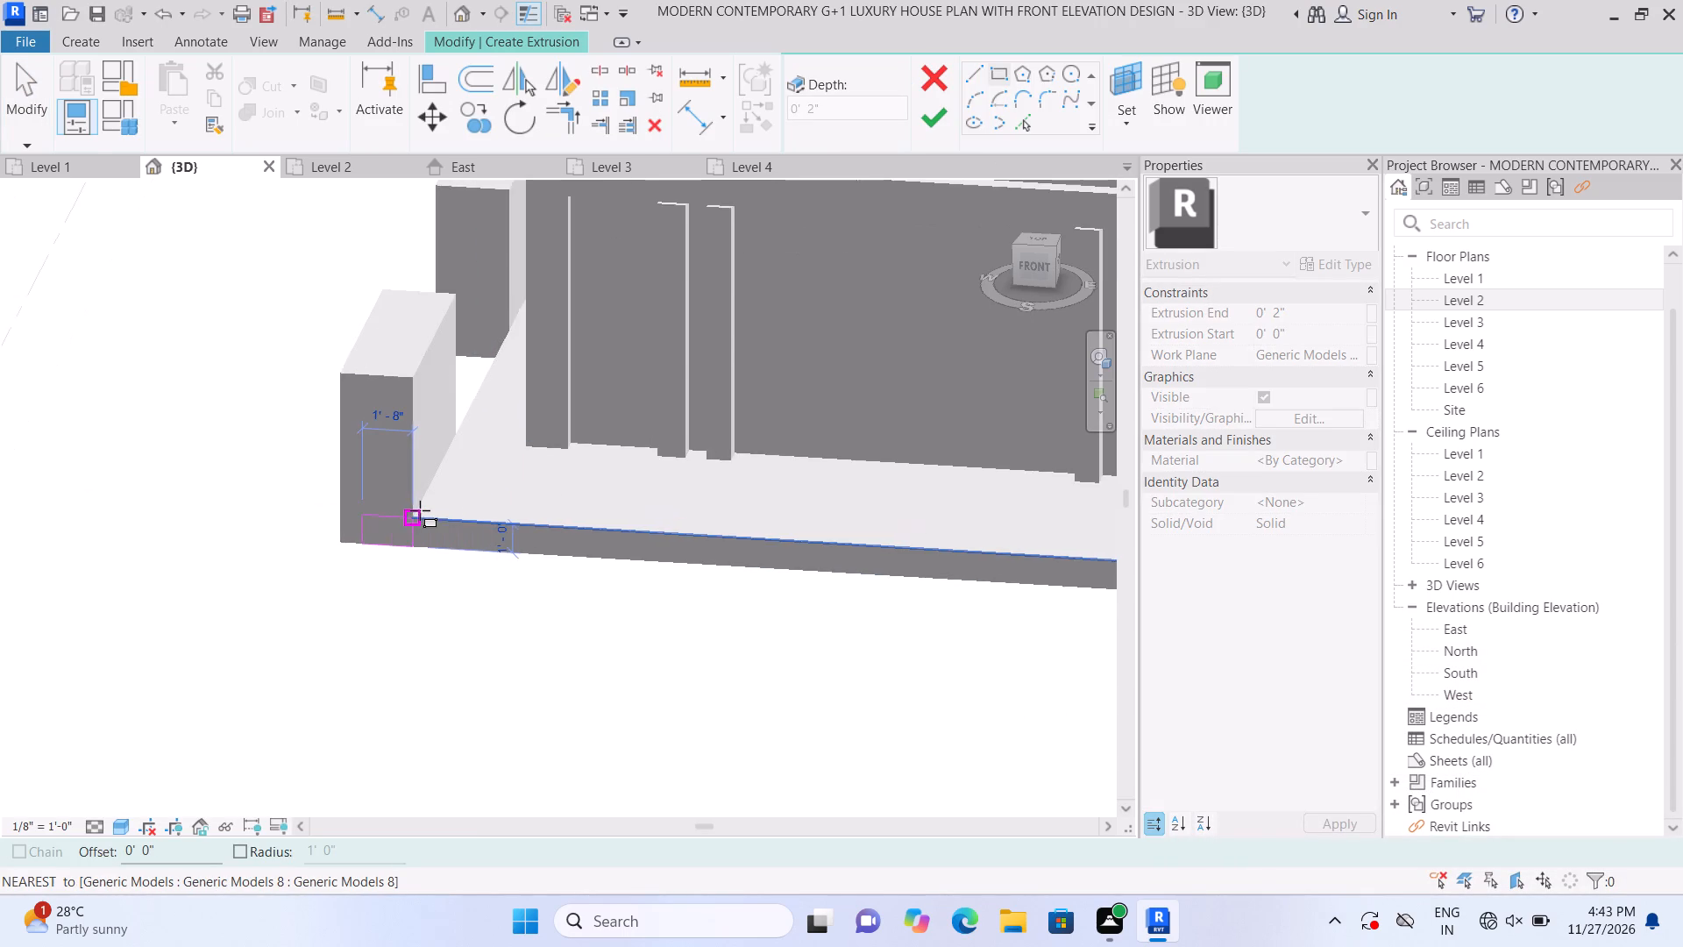
scroll(420, 510, "up", 2)
left_click(420, 510)
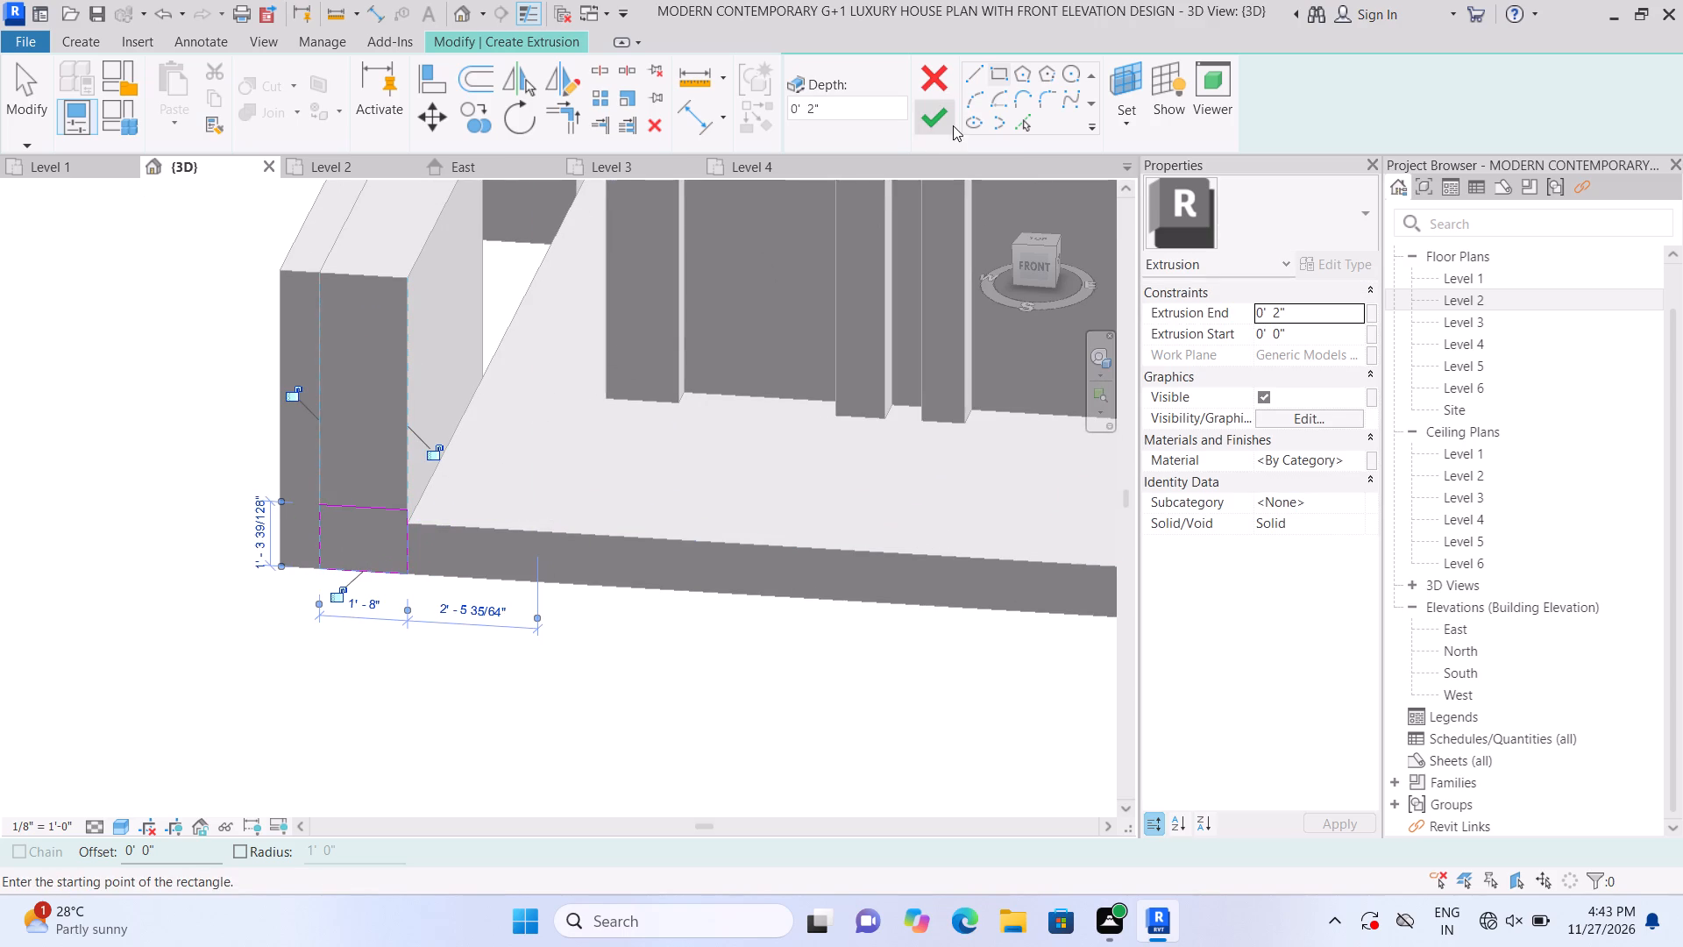
left_click(953, 125)
Set the new block's extrusion end to 1' 9".
scroll(534, 496, "down", 2)
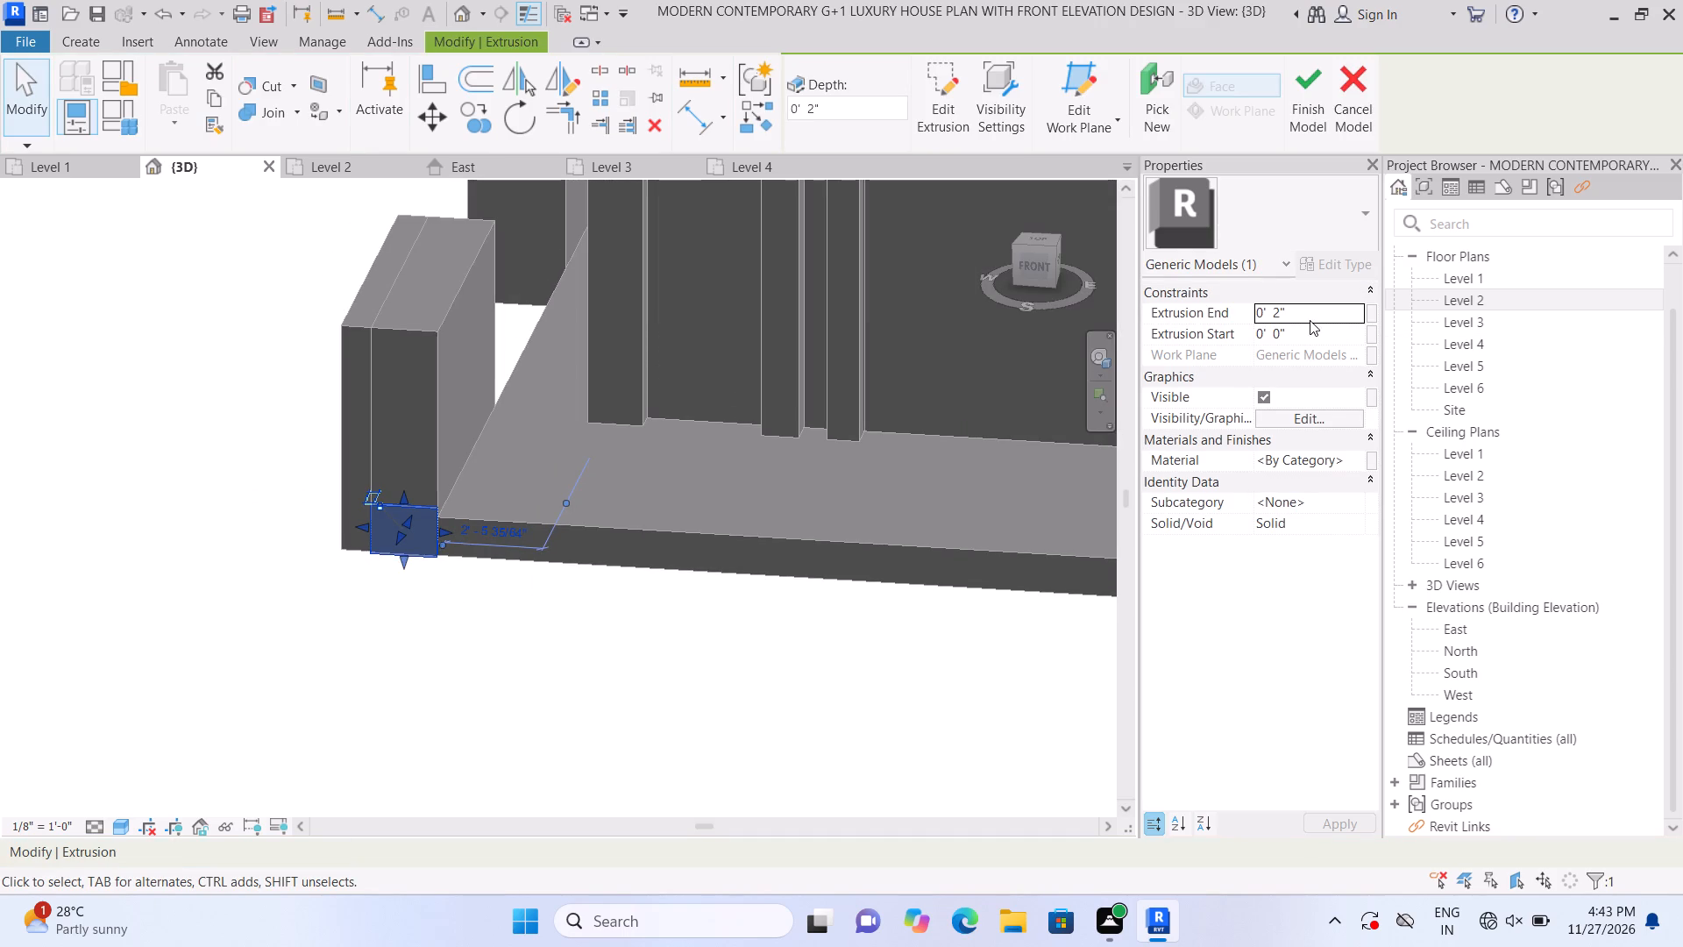
left_click(1306, 315)
key("BackSpace")
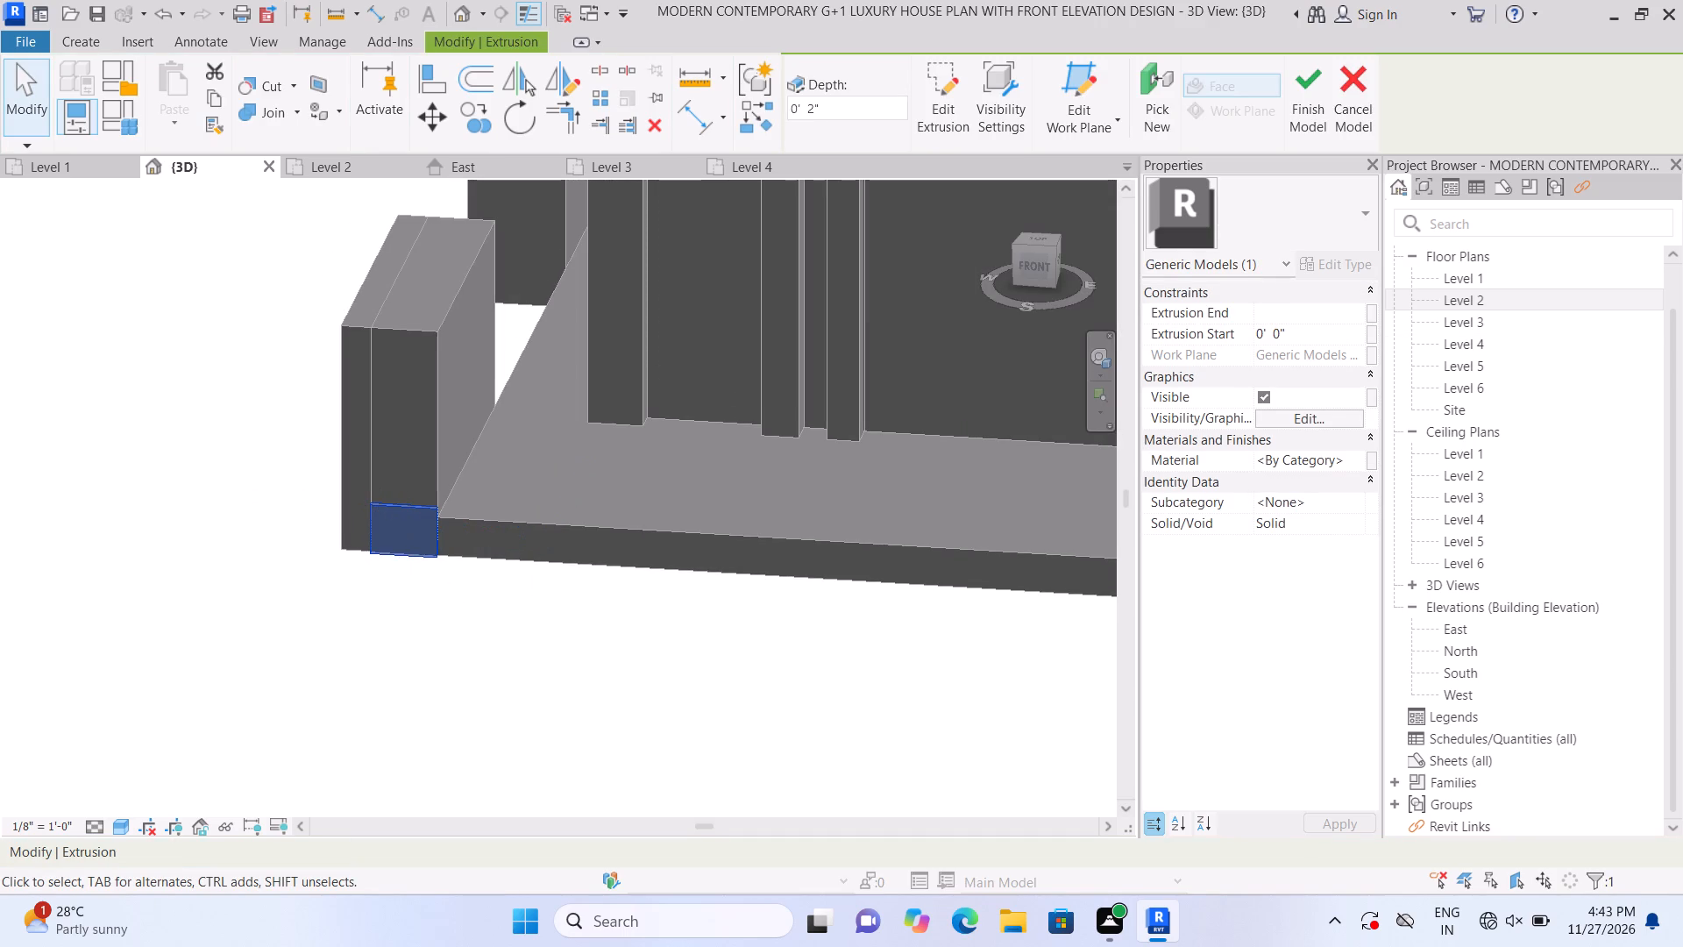
key("9")
key("BackSpace")
type("1'9\"")
key("Return")
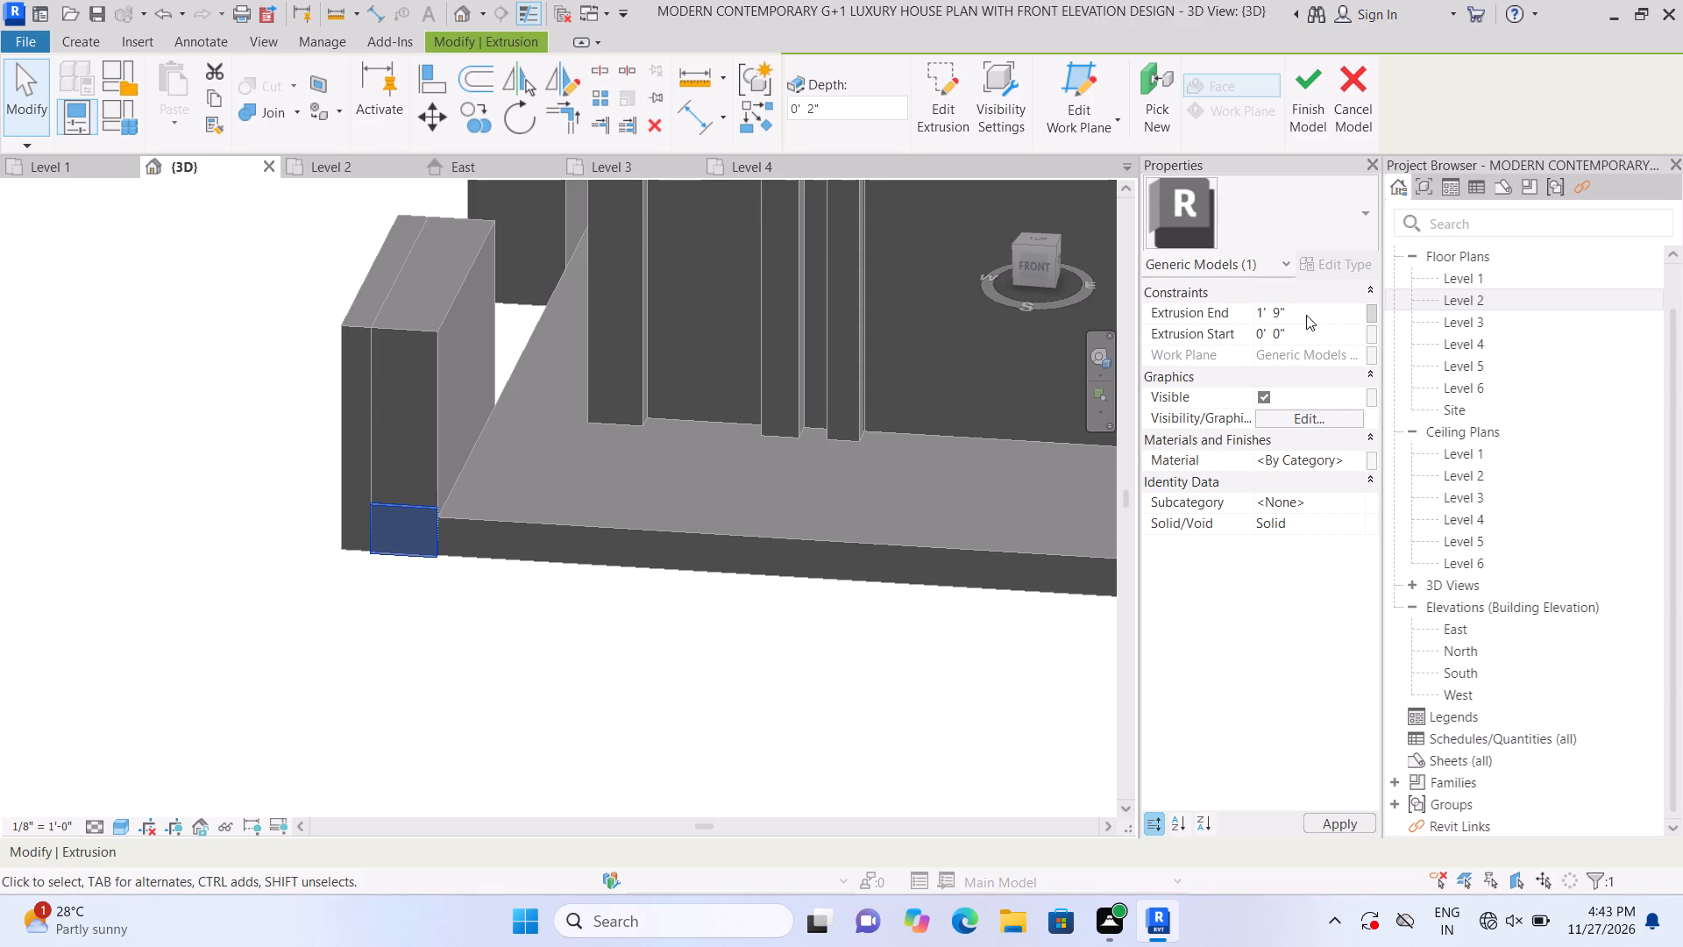
Stretch the block lengthwise along the base slab's side edge and raise its top level with the adjoining boundary wall.
scroll(501, 549, "up", 4)
left_click_drag(401, 538, 512, 554)
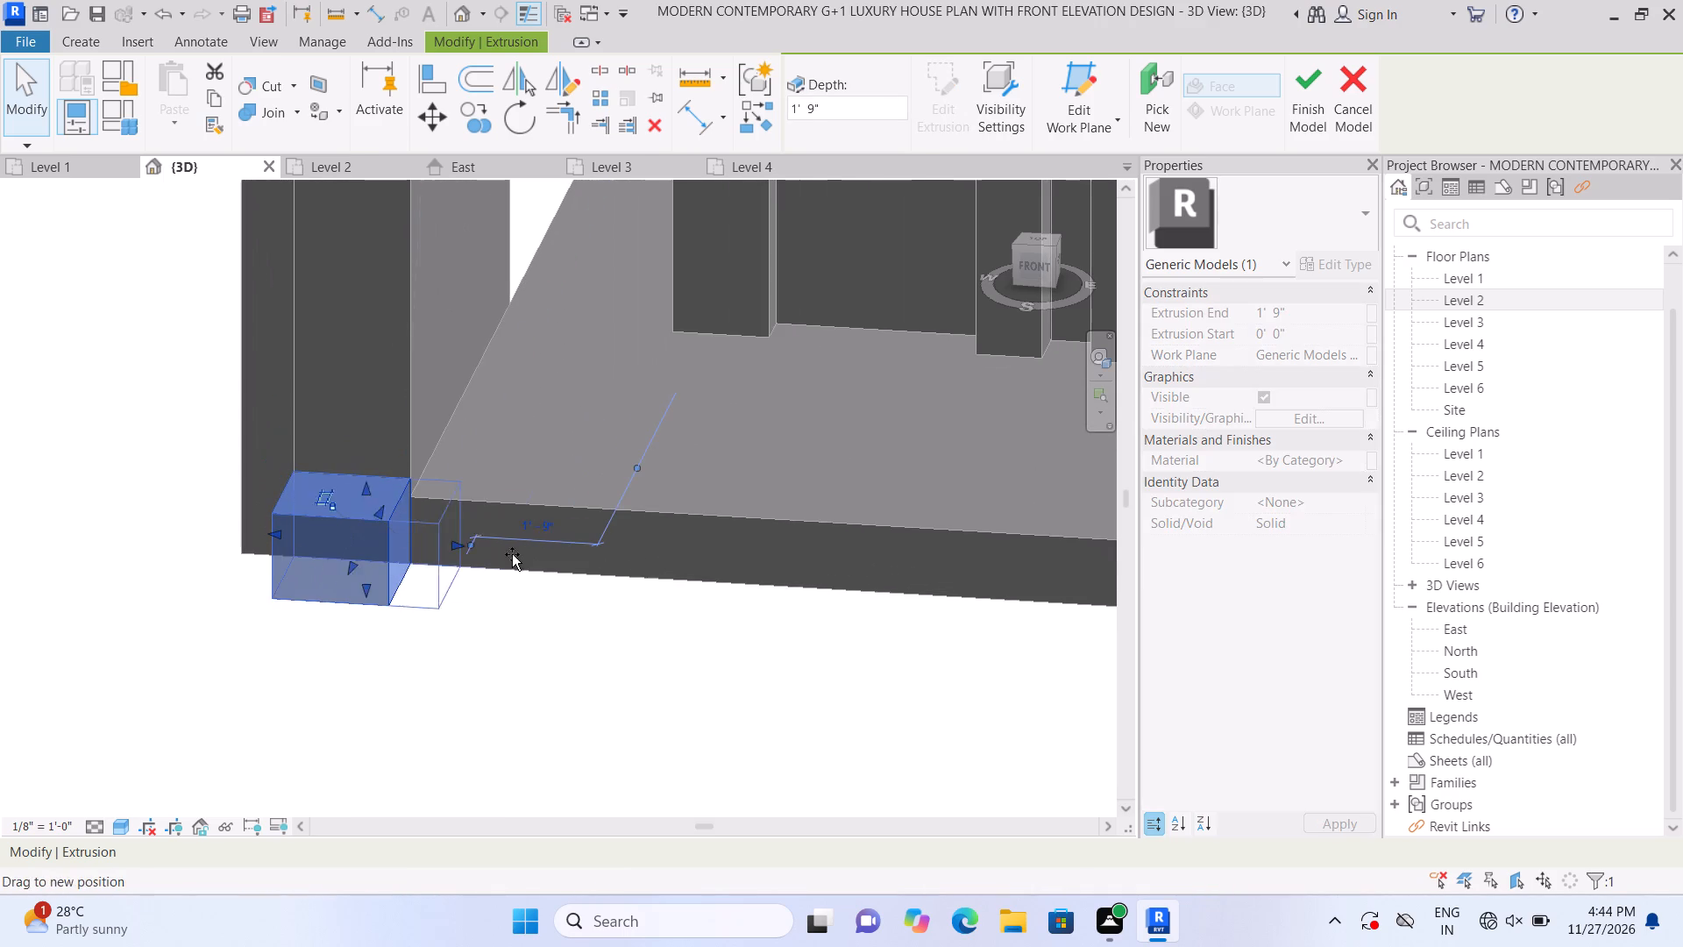
left_click_drag(512, 554, 887, 587)
left_click(887, 587)
scroll(352, 481, "down", 1)
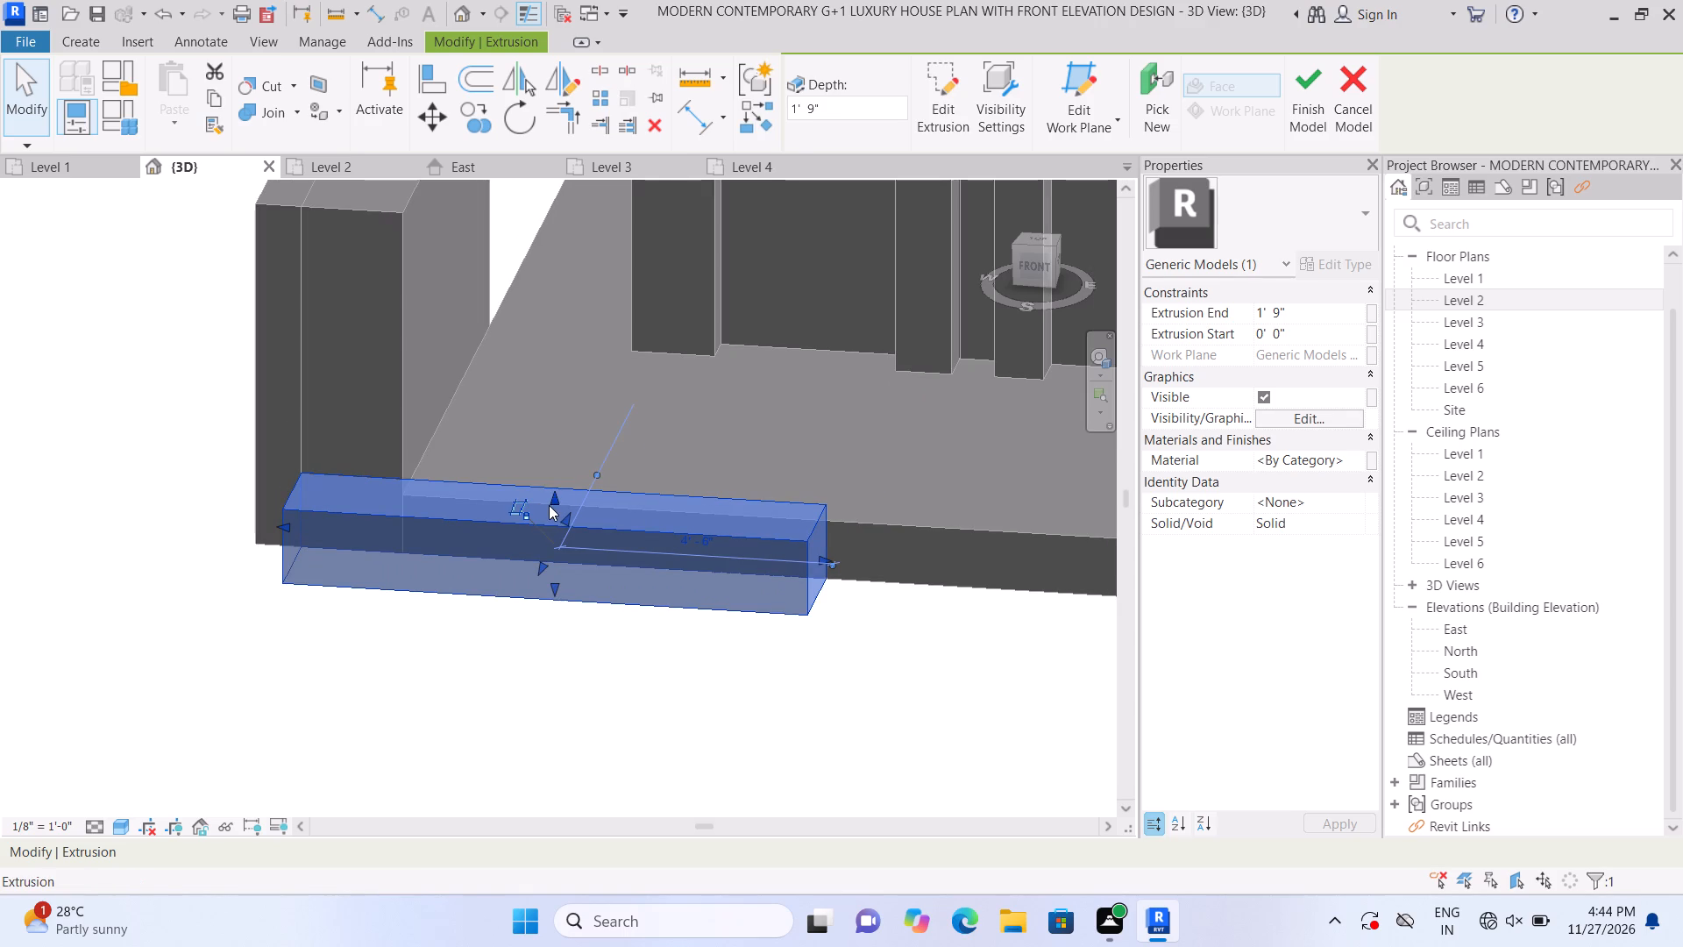
left_click_drag(554, 497, 584, 243)
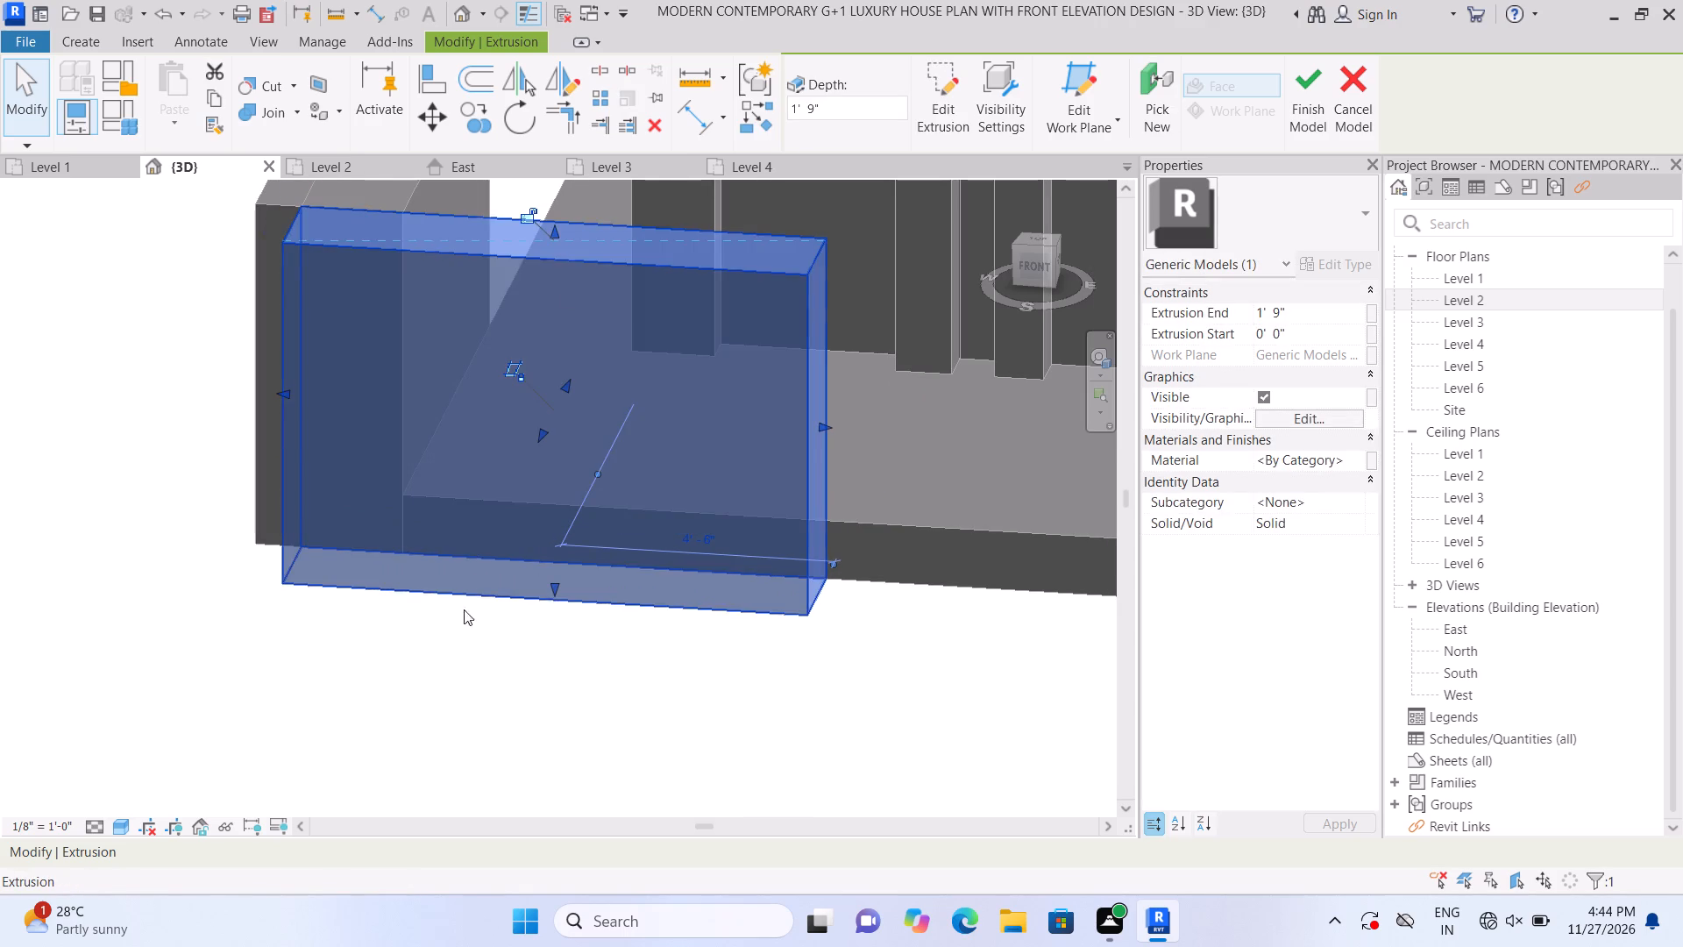
left_click(432, 684)
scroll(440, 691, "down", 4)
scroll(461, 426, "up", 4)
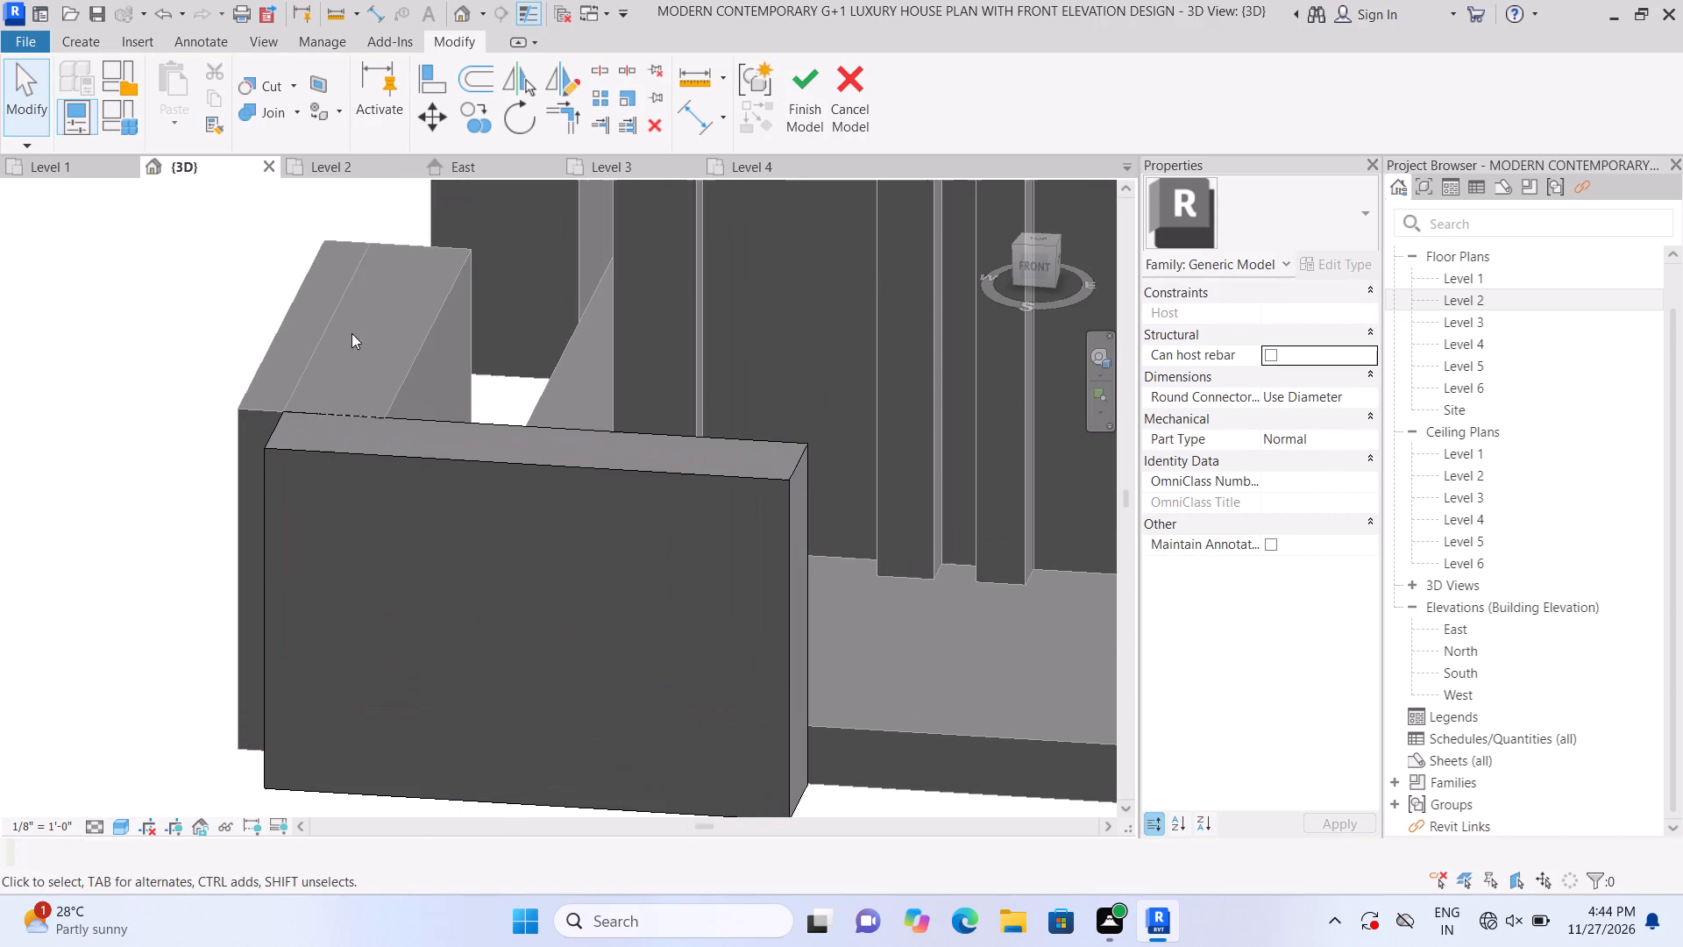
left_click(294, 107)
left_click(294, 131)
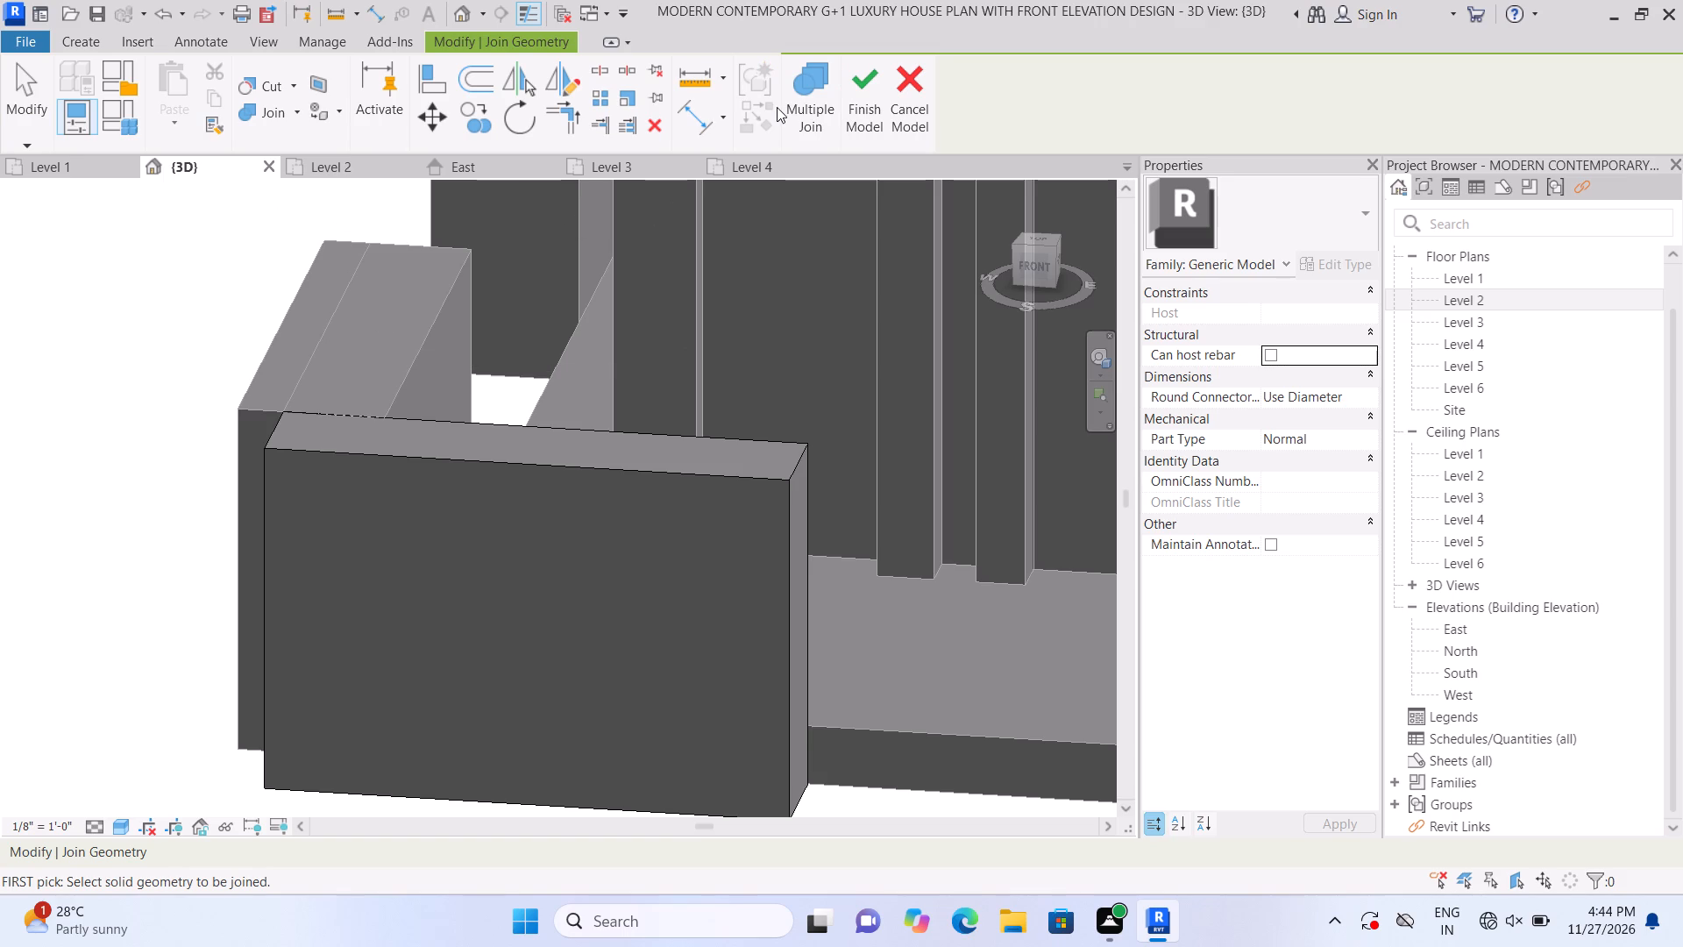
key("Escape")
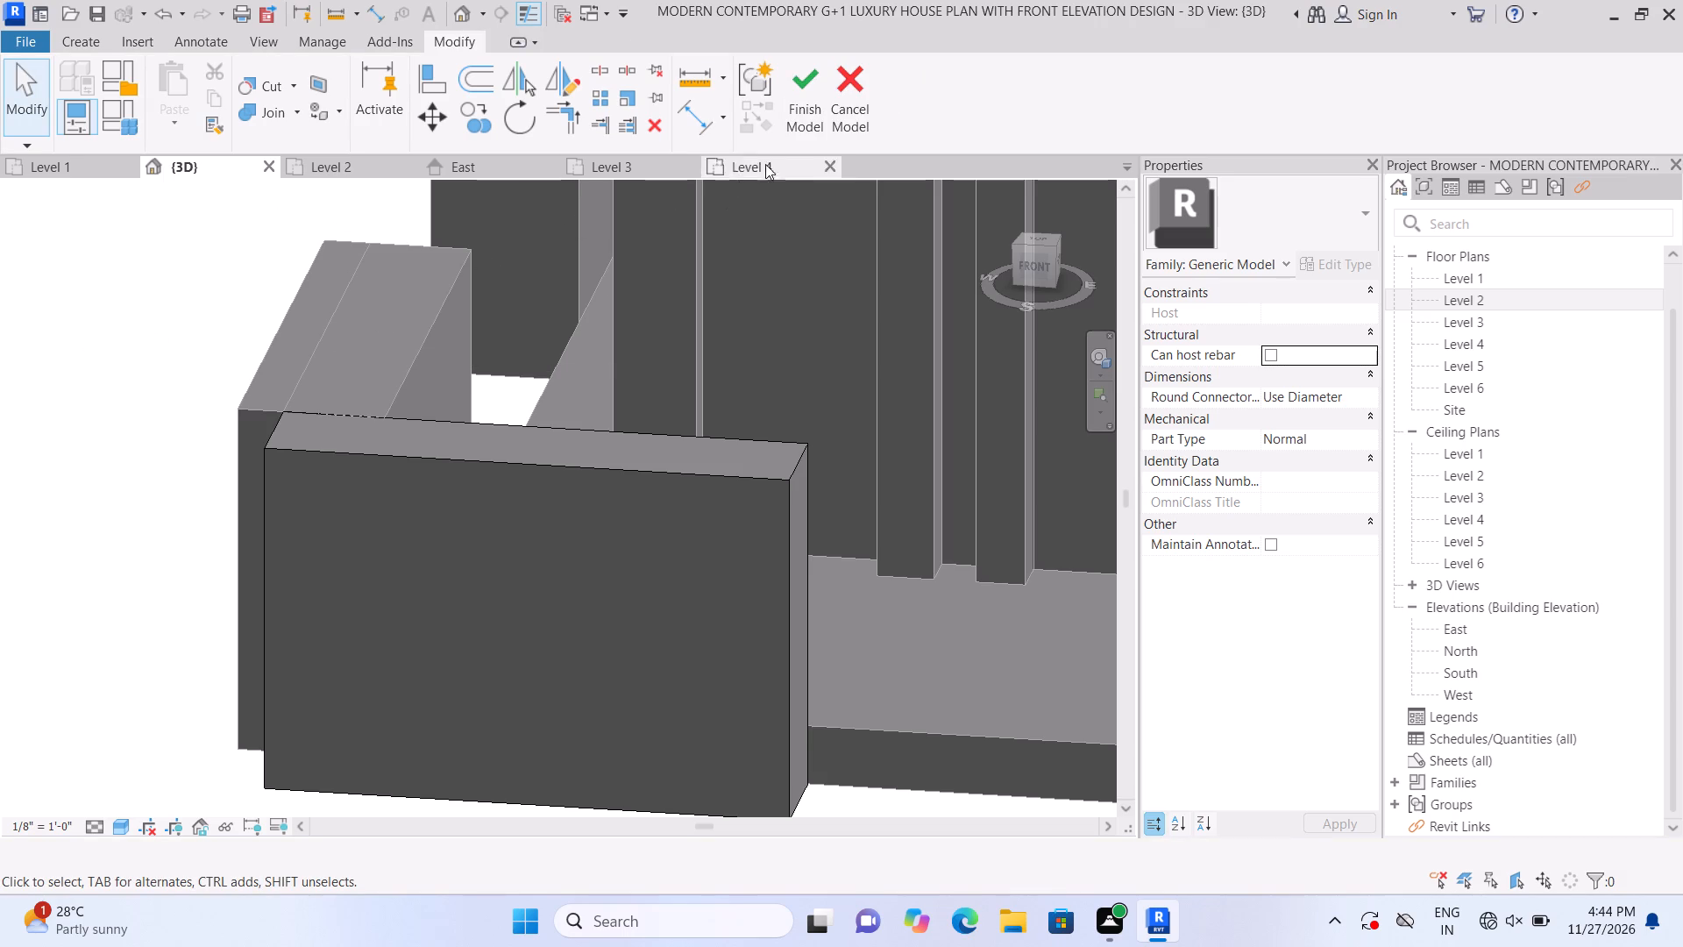
Finish the in-place model of the new side boundary wall.
left_click(794, 119)
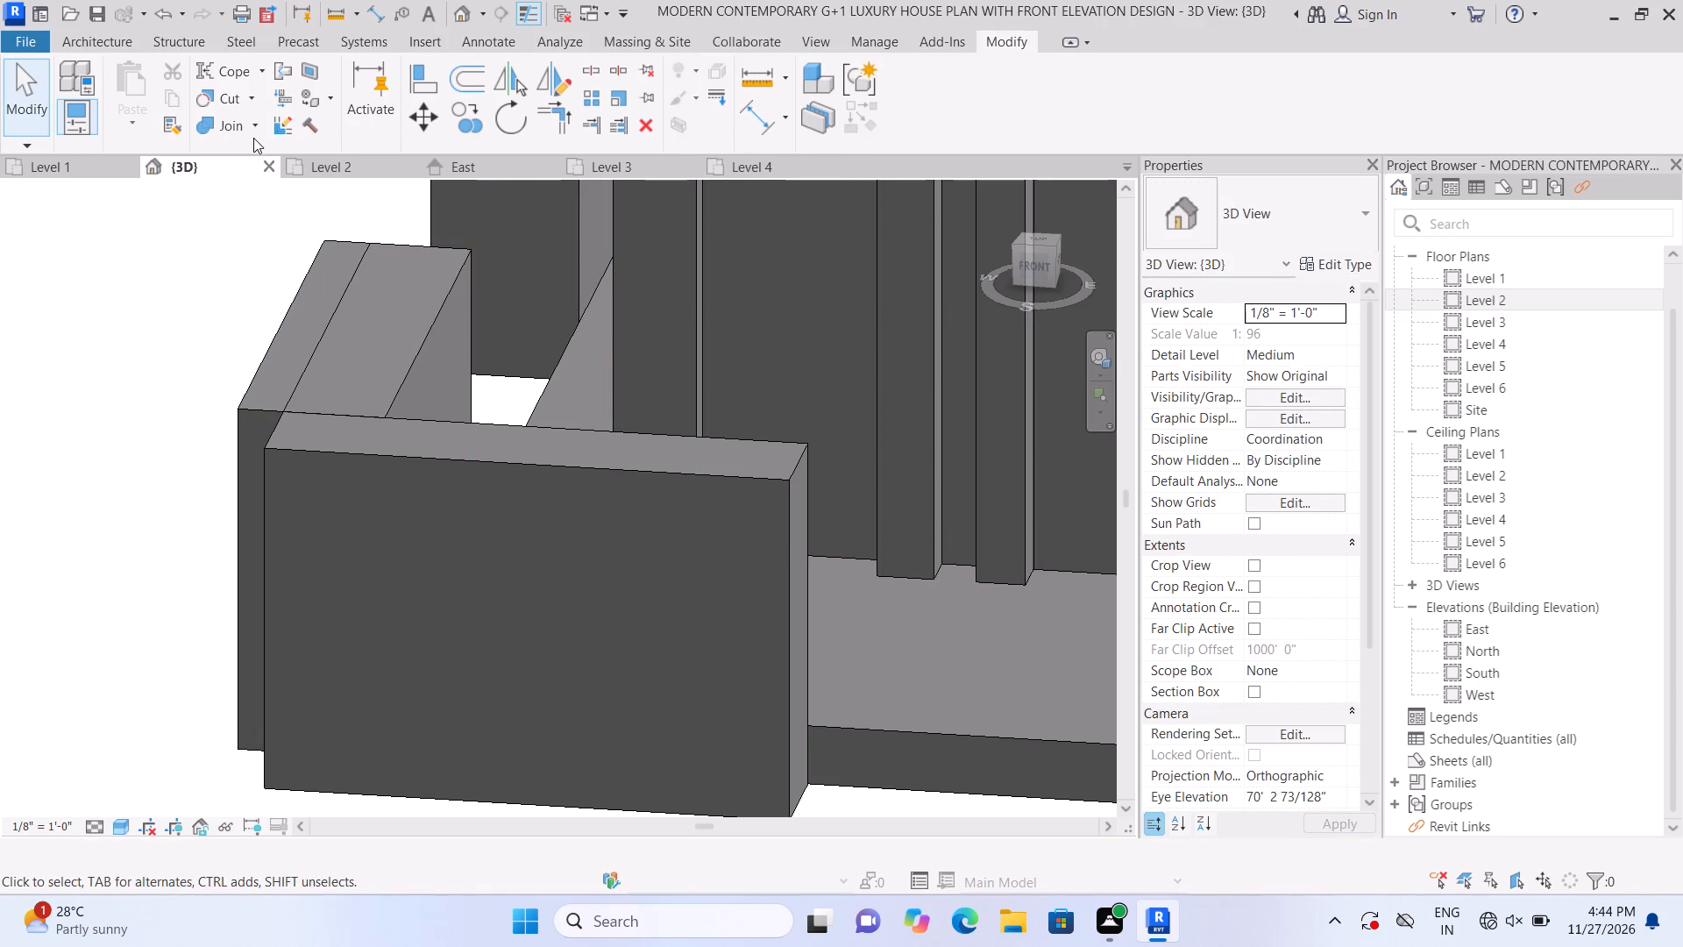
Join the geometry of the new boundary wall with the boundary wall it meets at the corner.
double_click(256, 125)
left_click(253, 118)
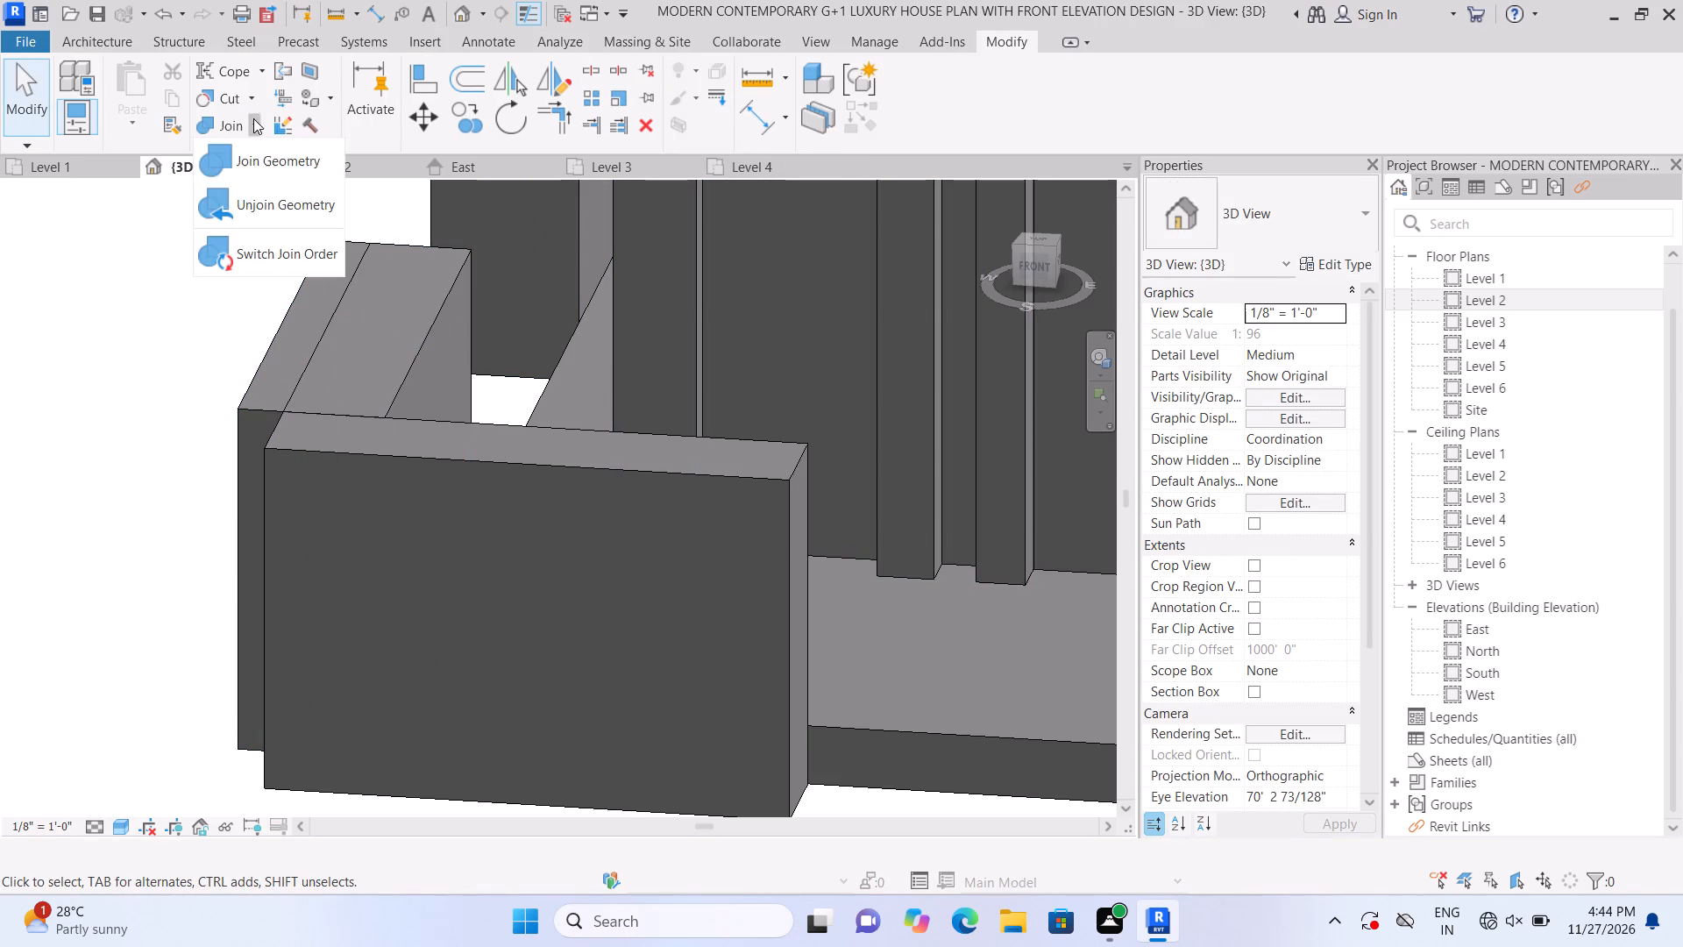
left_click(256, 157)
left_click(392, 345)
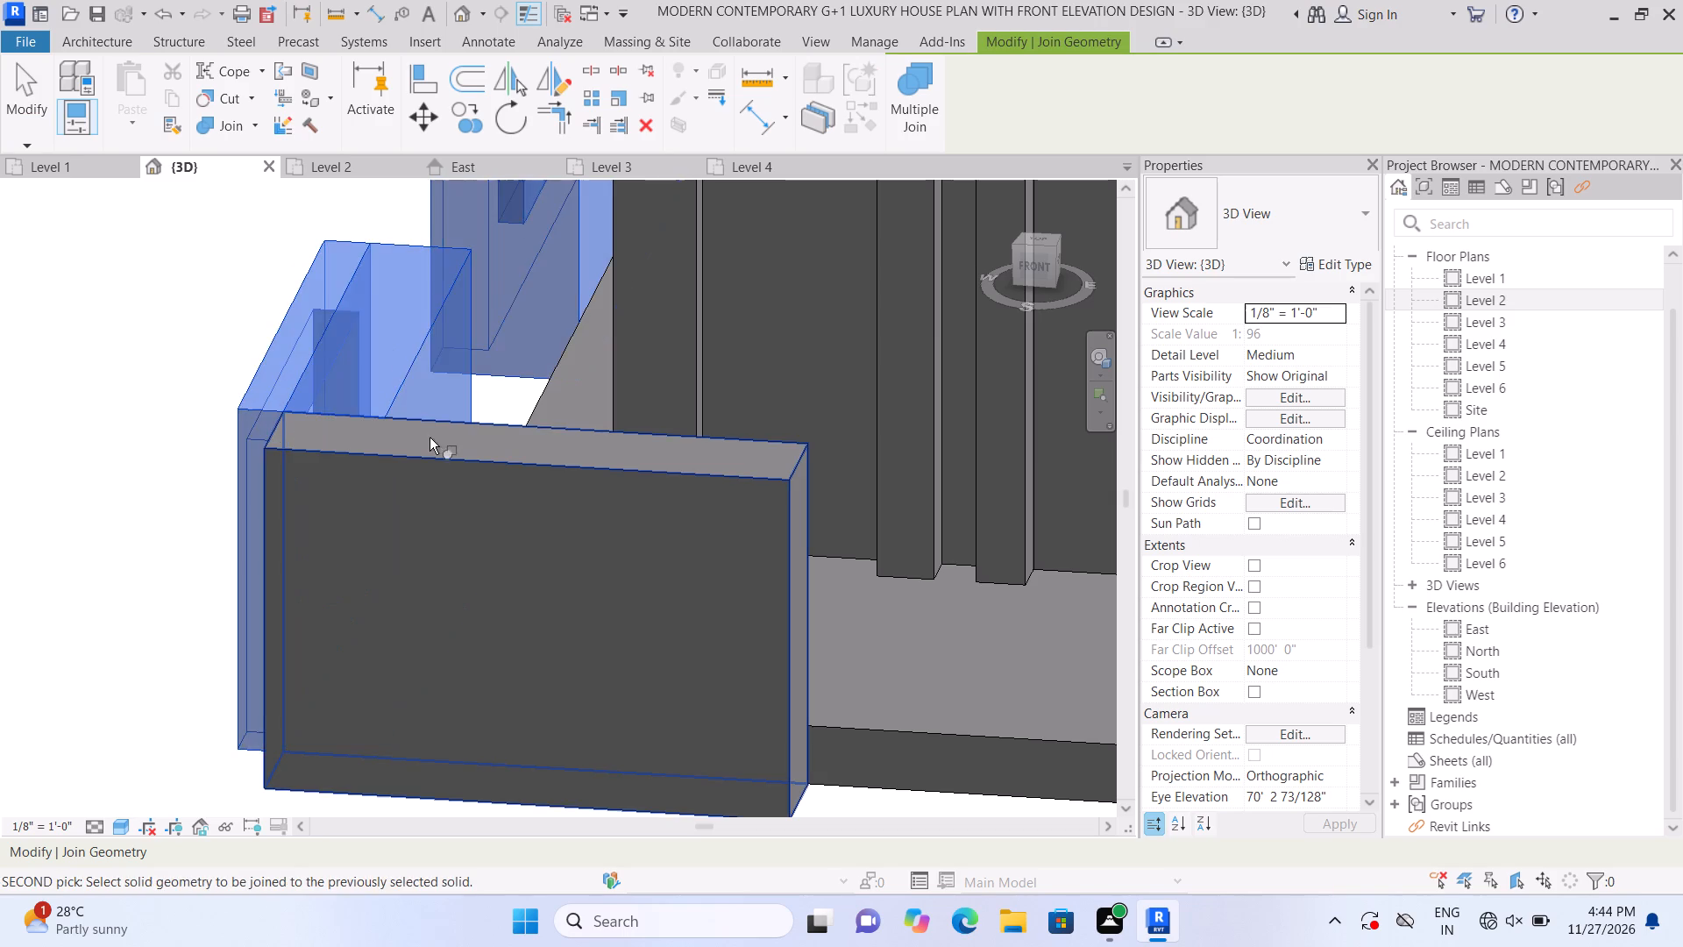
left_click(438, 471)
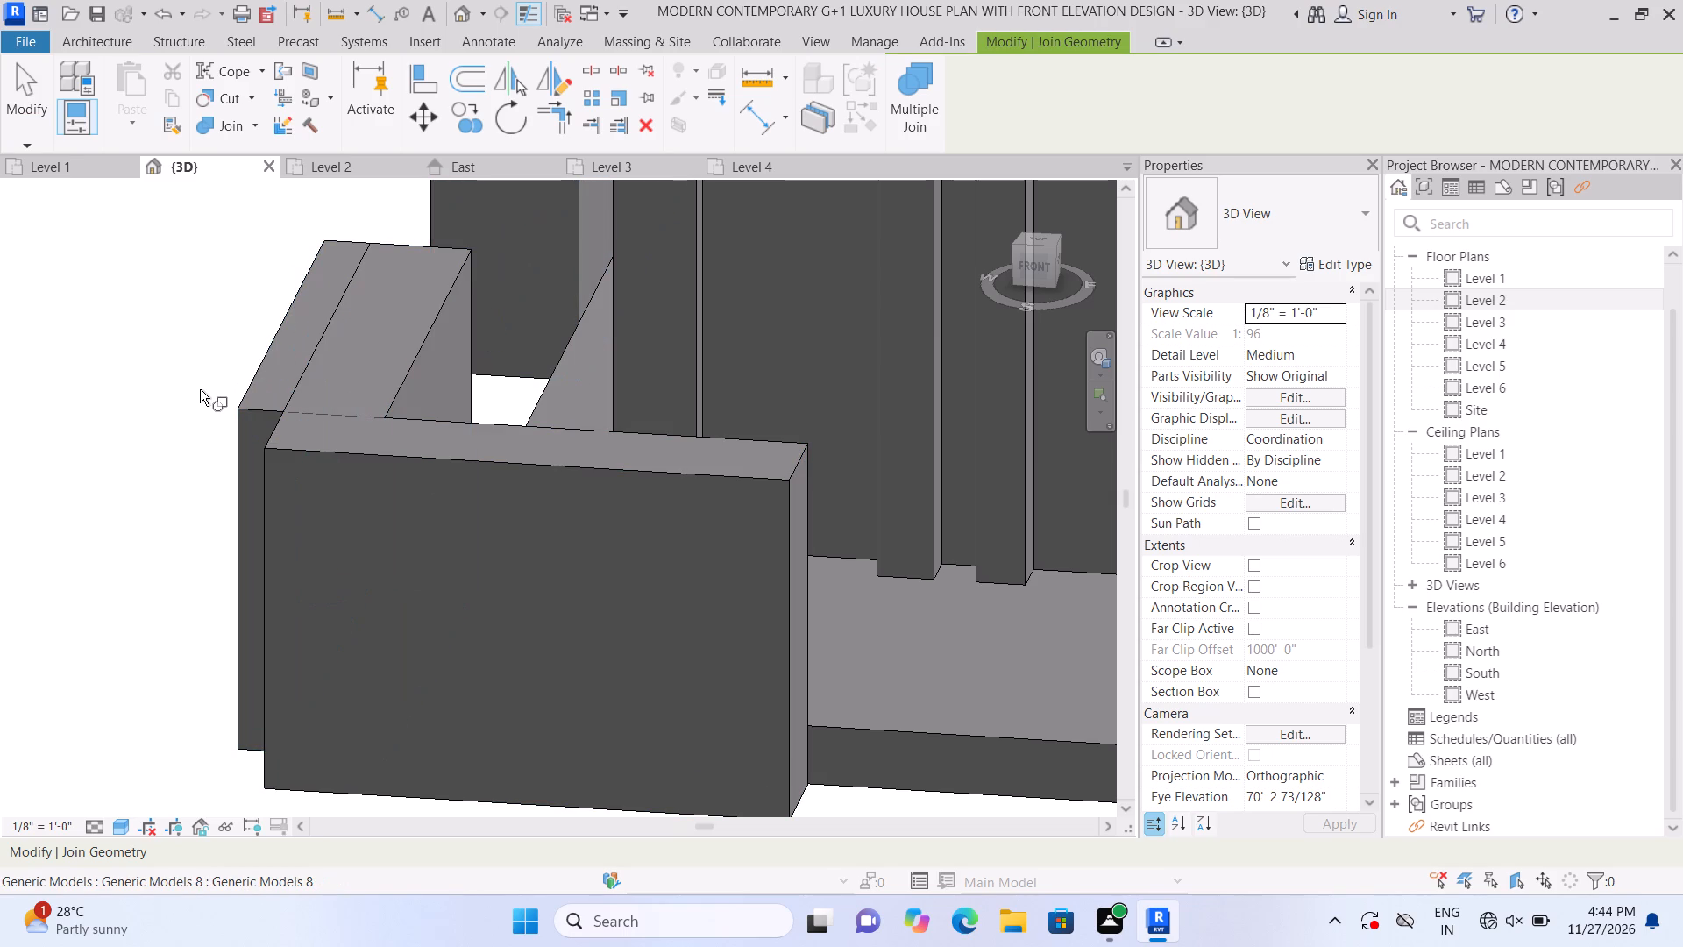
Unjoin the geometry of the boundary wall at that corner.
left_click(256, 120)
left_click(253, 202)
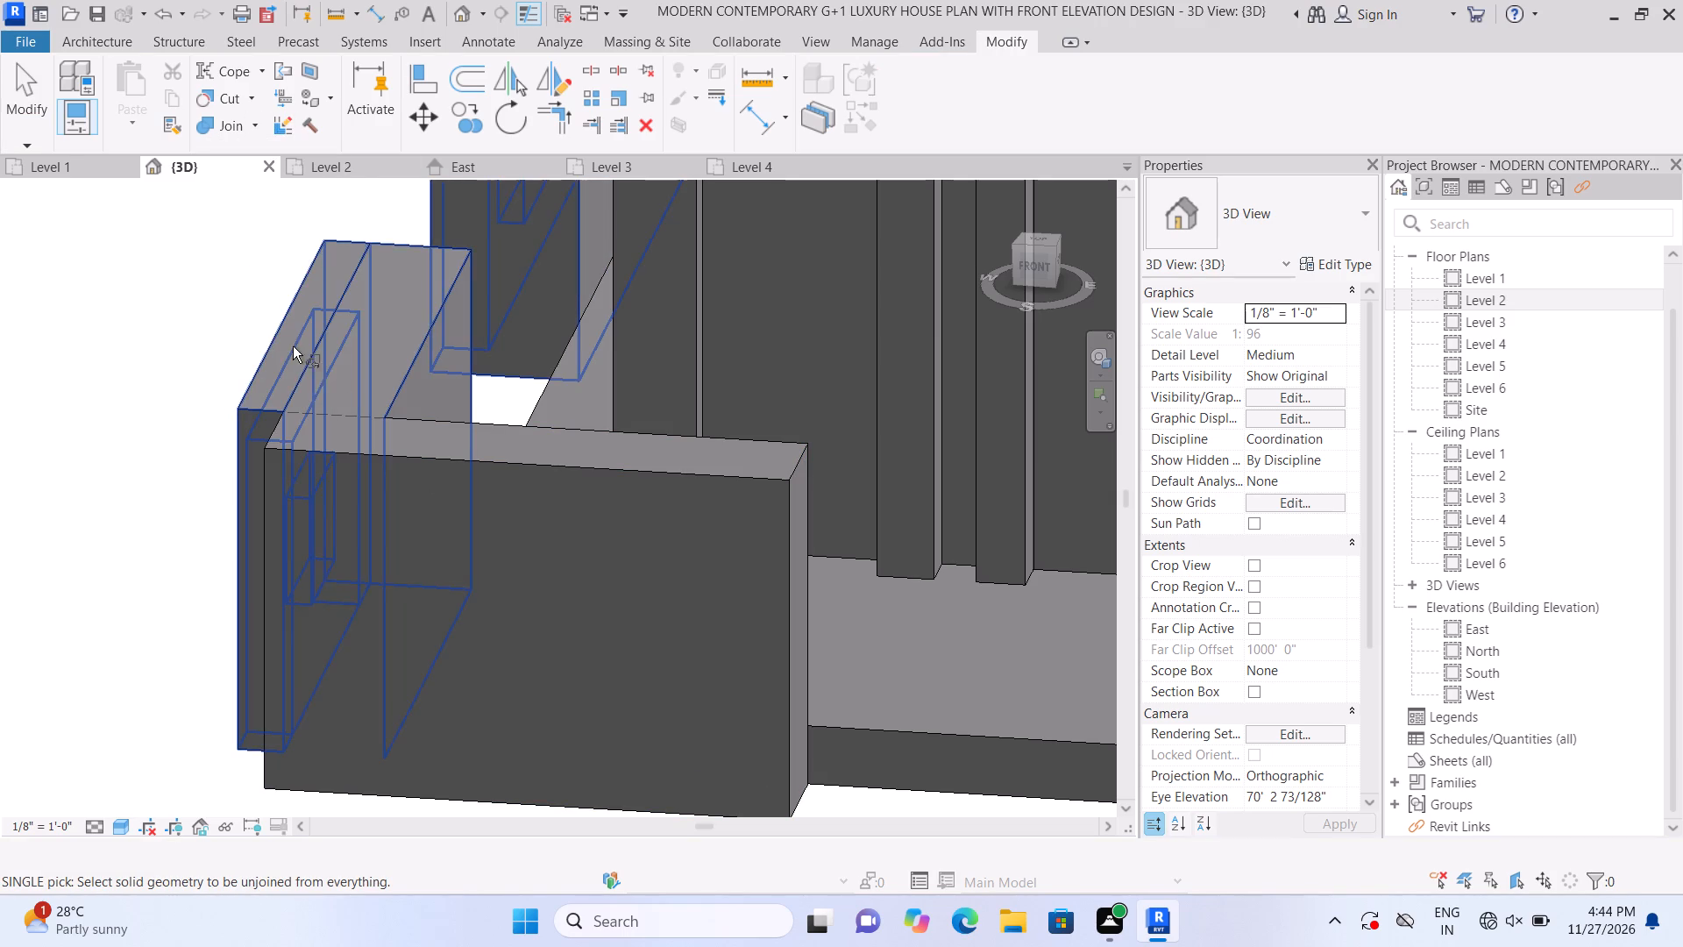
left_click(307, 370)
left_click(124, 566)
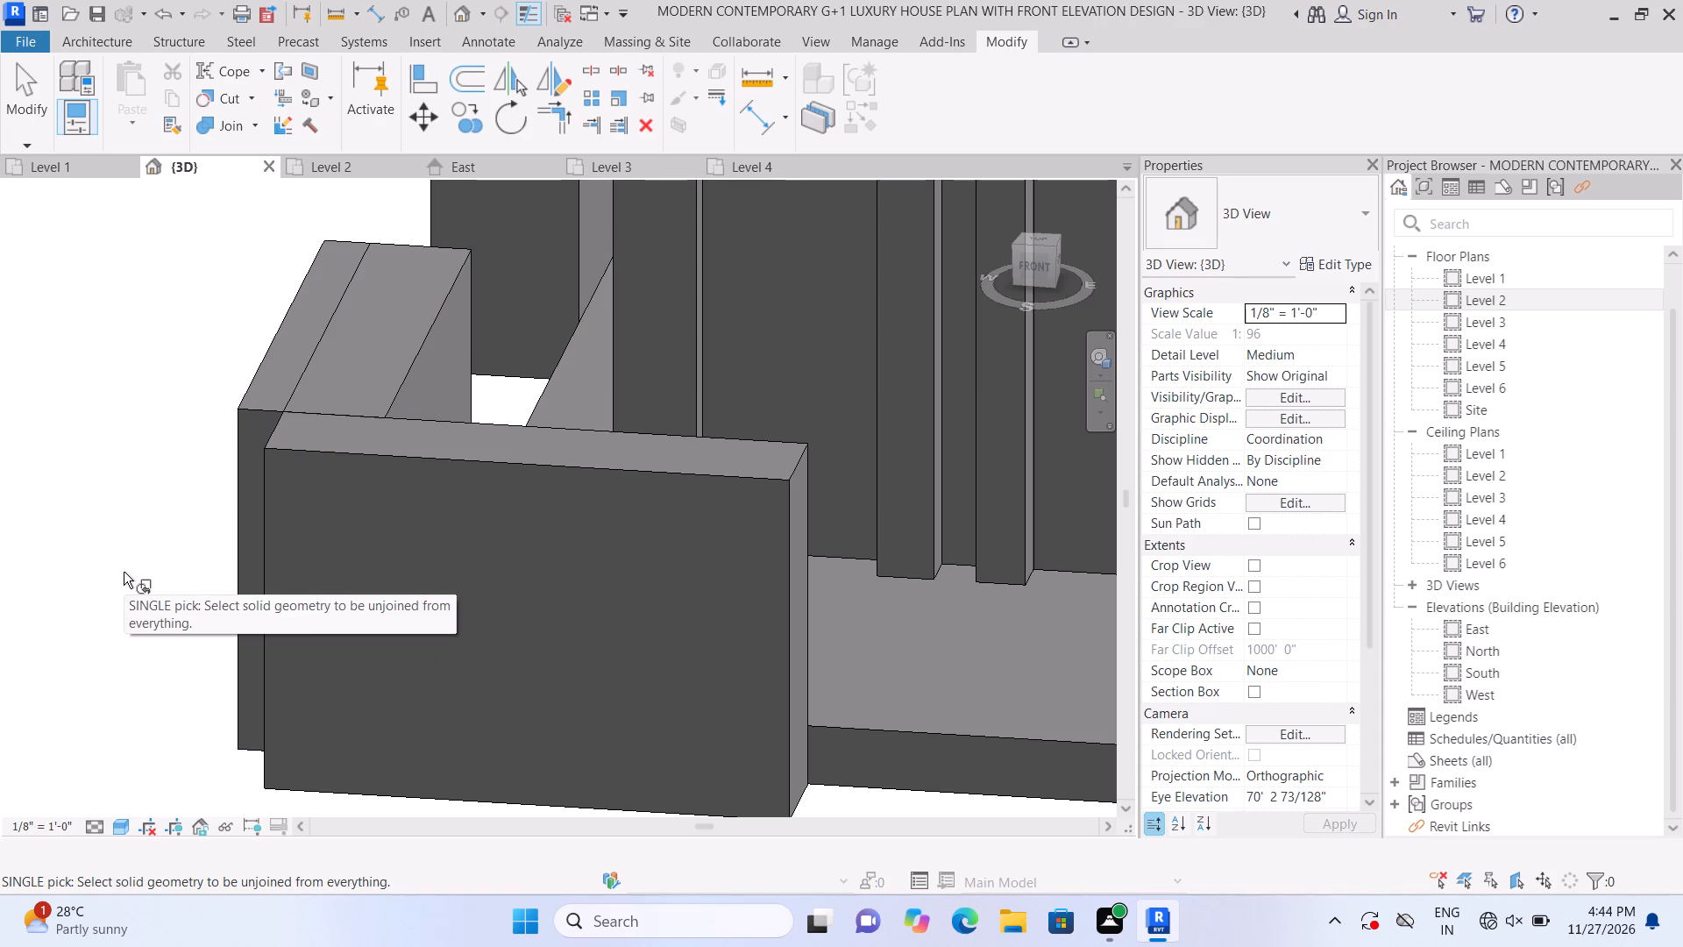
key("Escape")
Stretch the new boundary wall along the base slab's edge up to the slab's far corner.
scroll(124, 566, "down", 2)
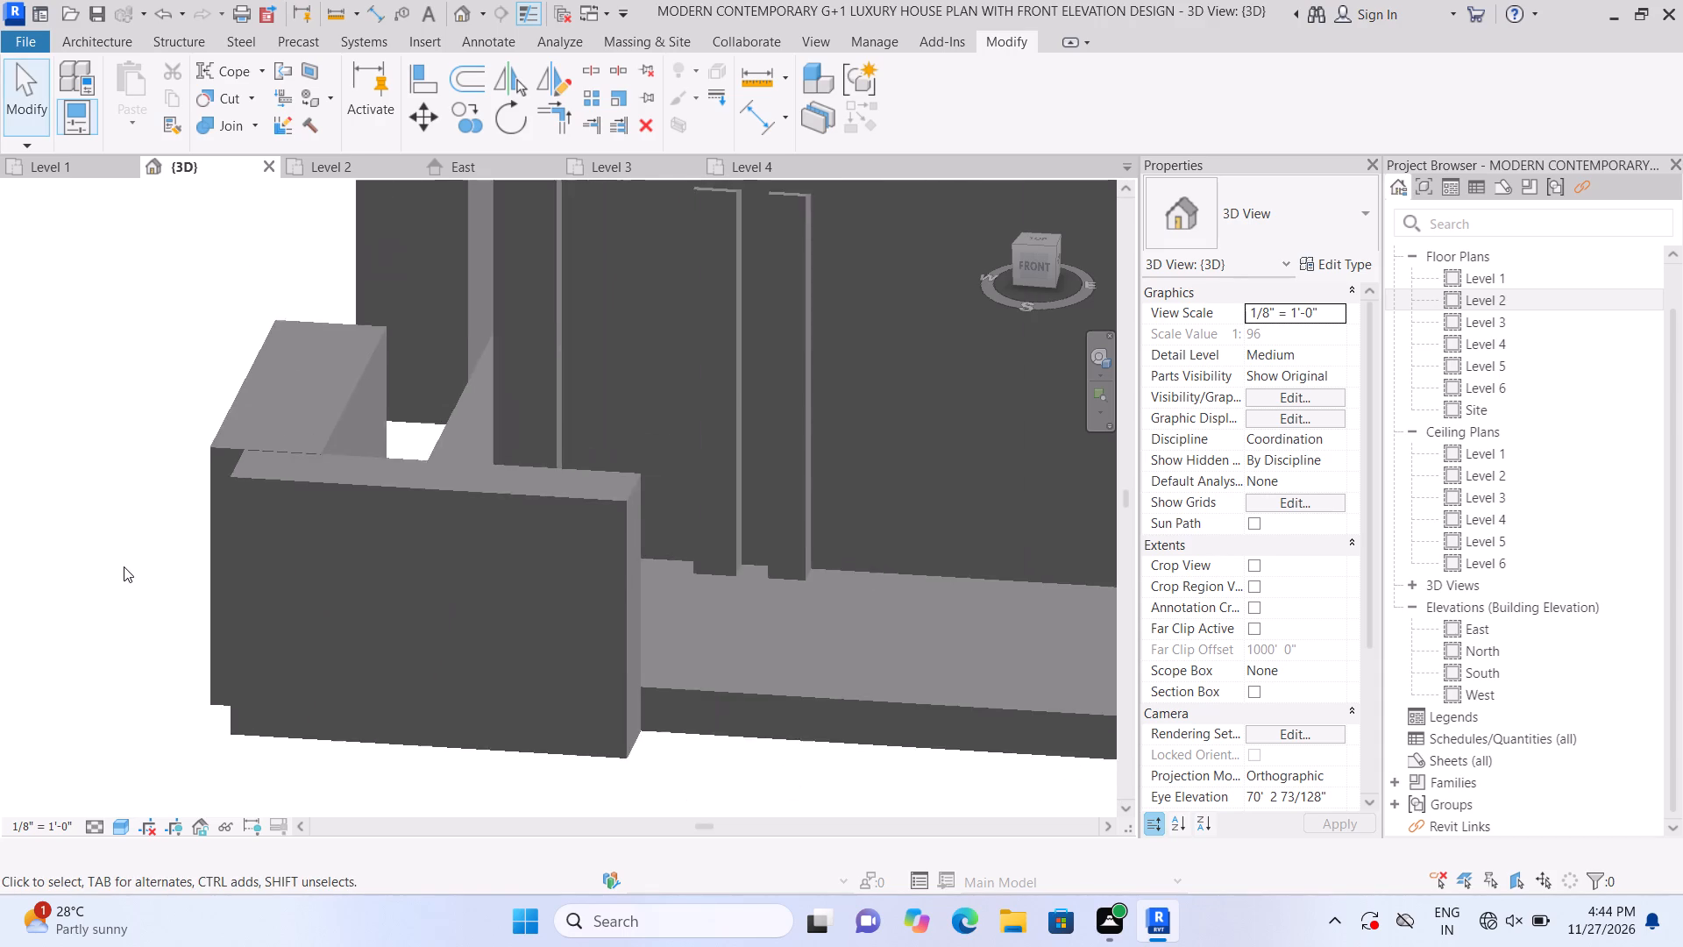
scroll(124, 566, "down", 2)
left_click(456, 660)
scroll(456, 660, "down", 6)
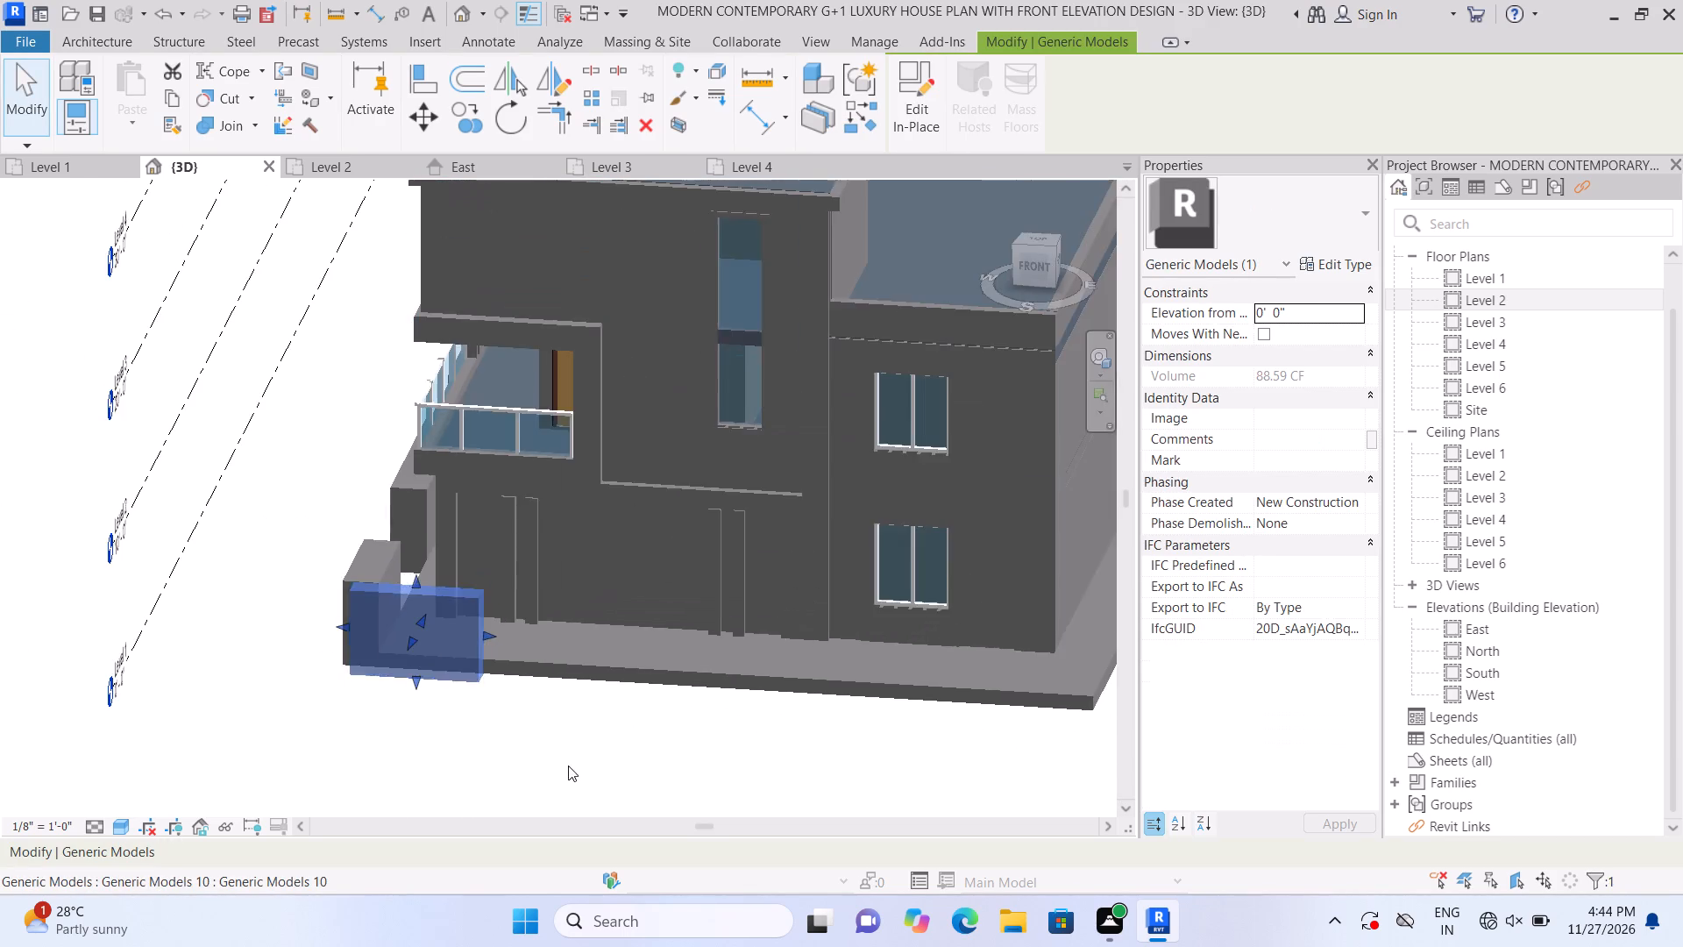
middle_click_drag(609, 771, 289, 665)
scroll(292, 586, "up", 3)
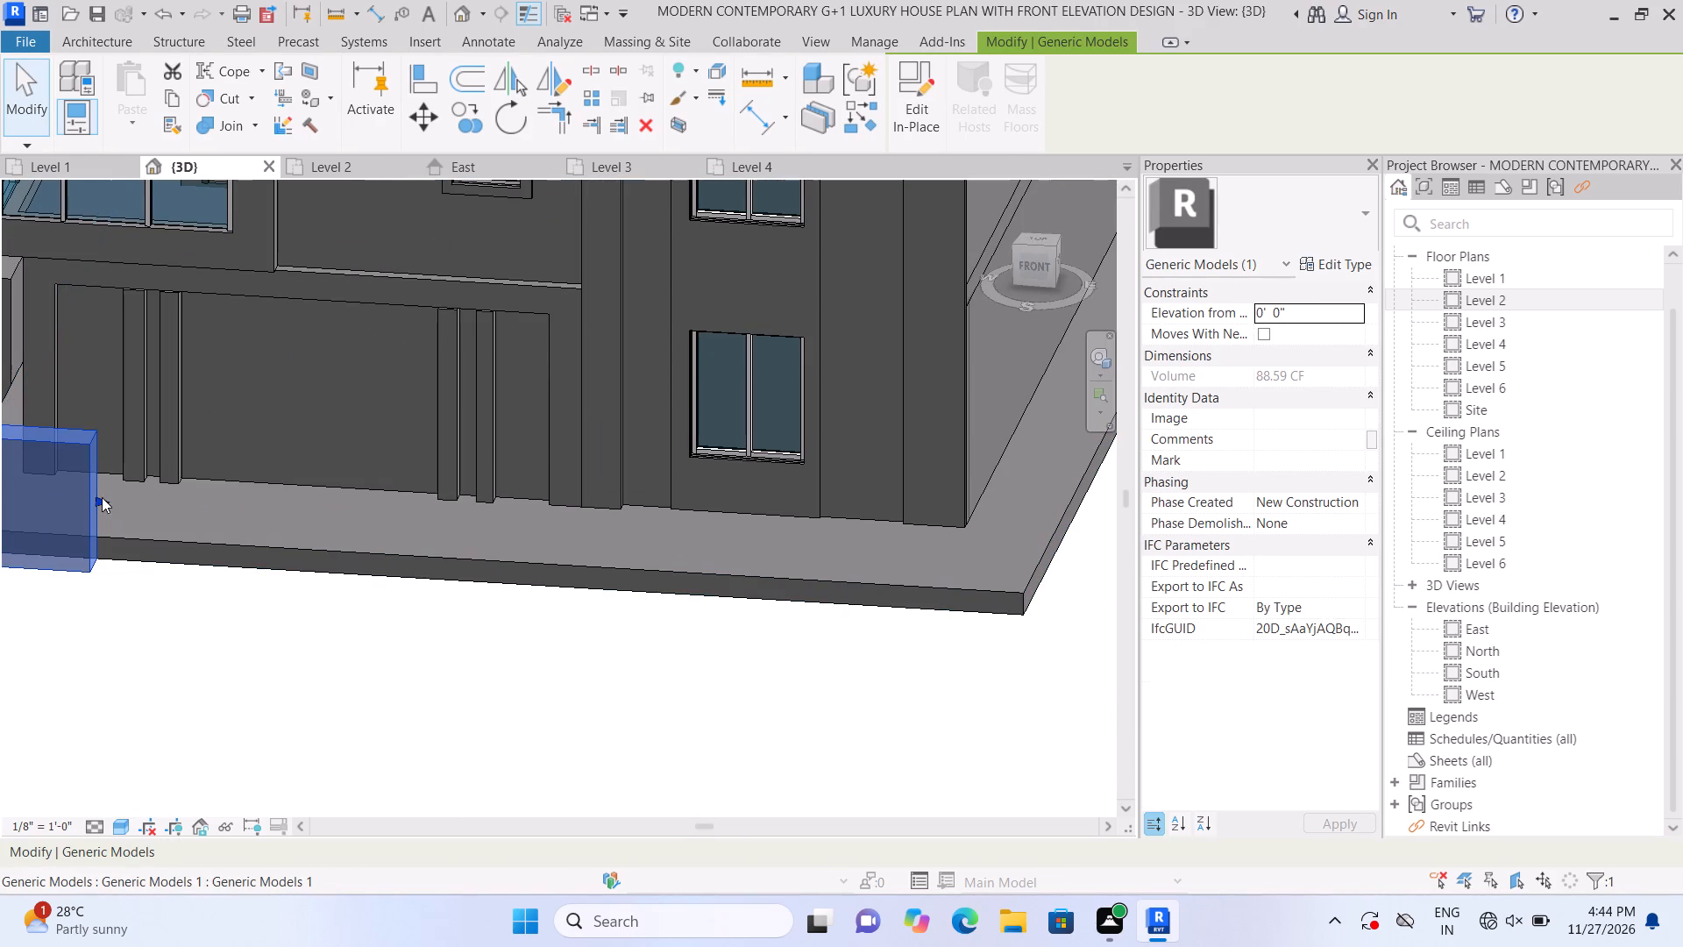
left_click_drag(102, 497, 969, 582)
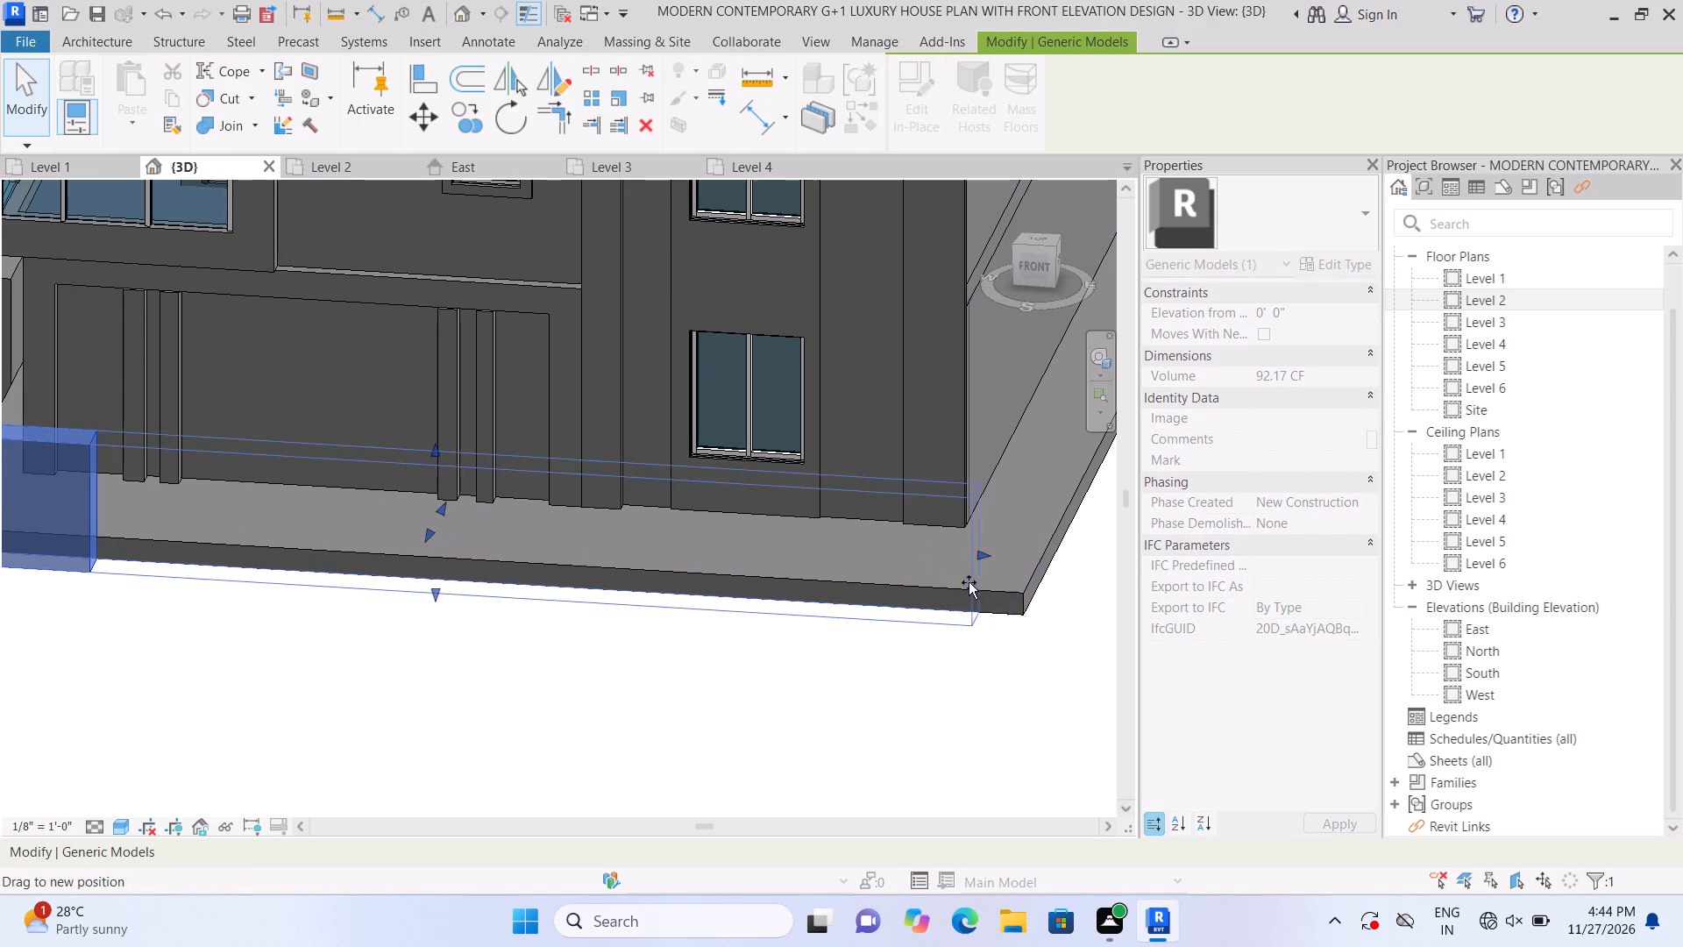
left_click_drag(969, 582, 1018, 588)
left_click(890, 691)
Fine-tune the stretched boundary wall's length so its end face sits flush with the base slab's edge.
scroll(865, 656, "down", 3)
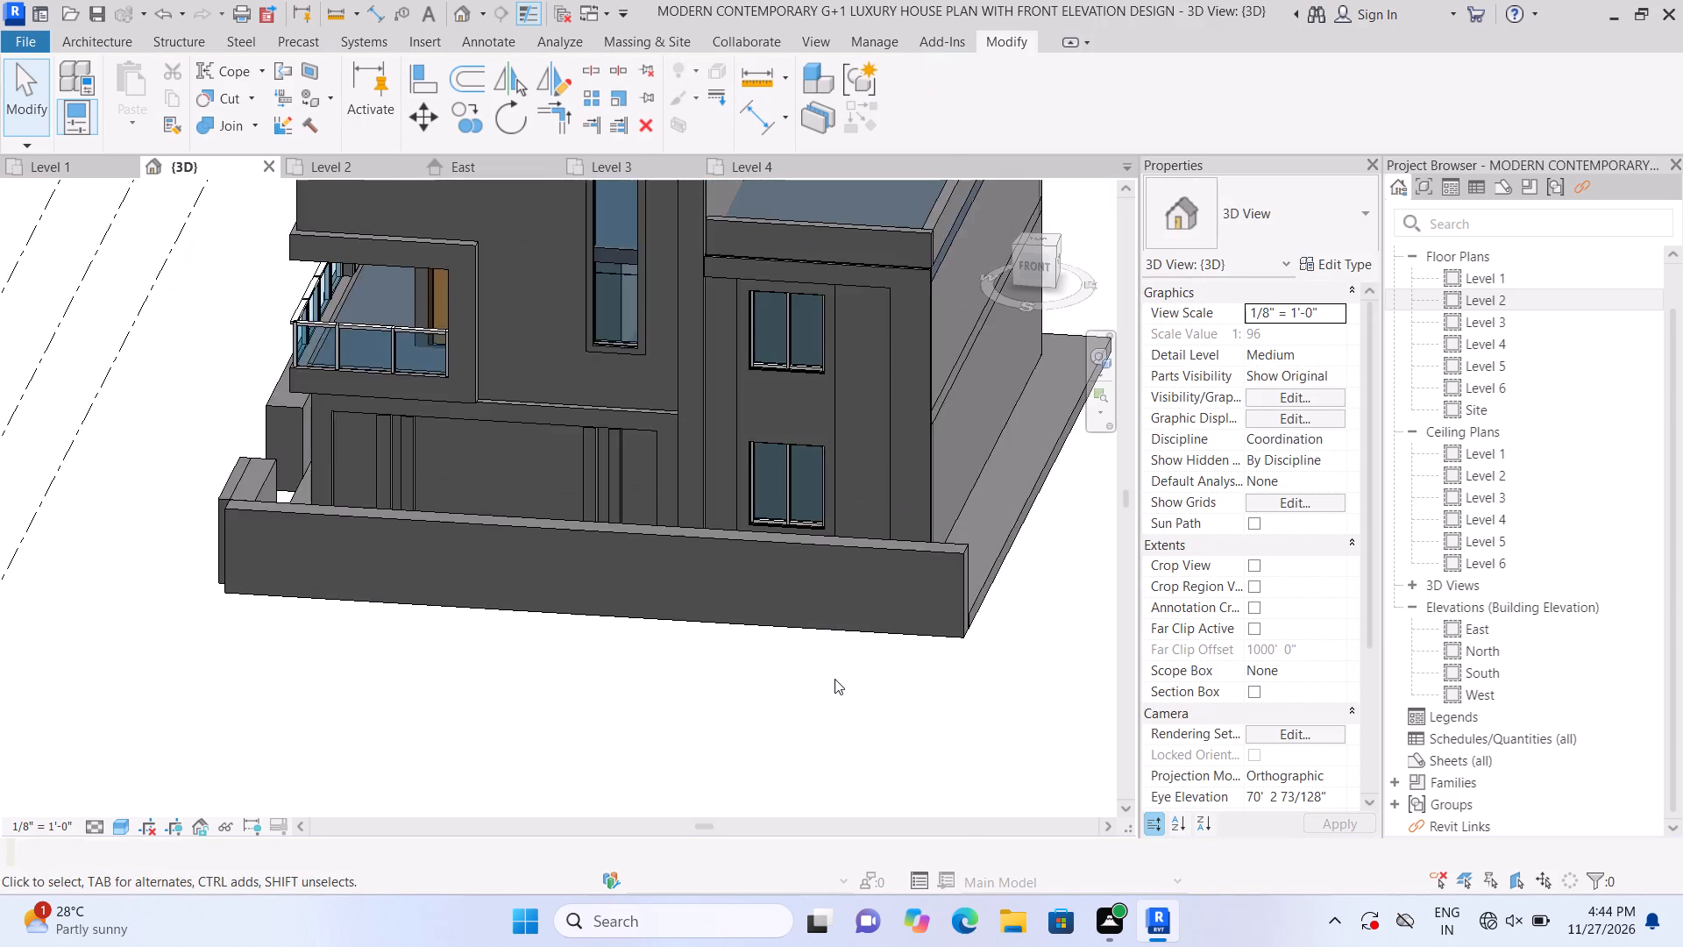
middle_click_drag(832, 680, 504, 580, "shift")
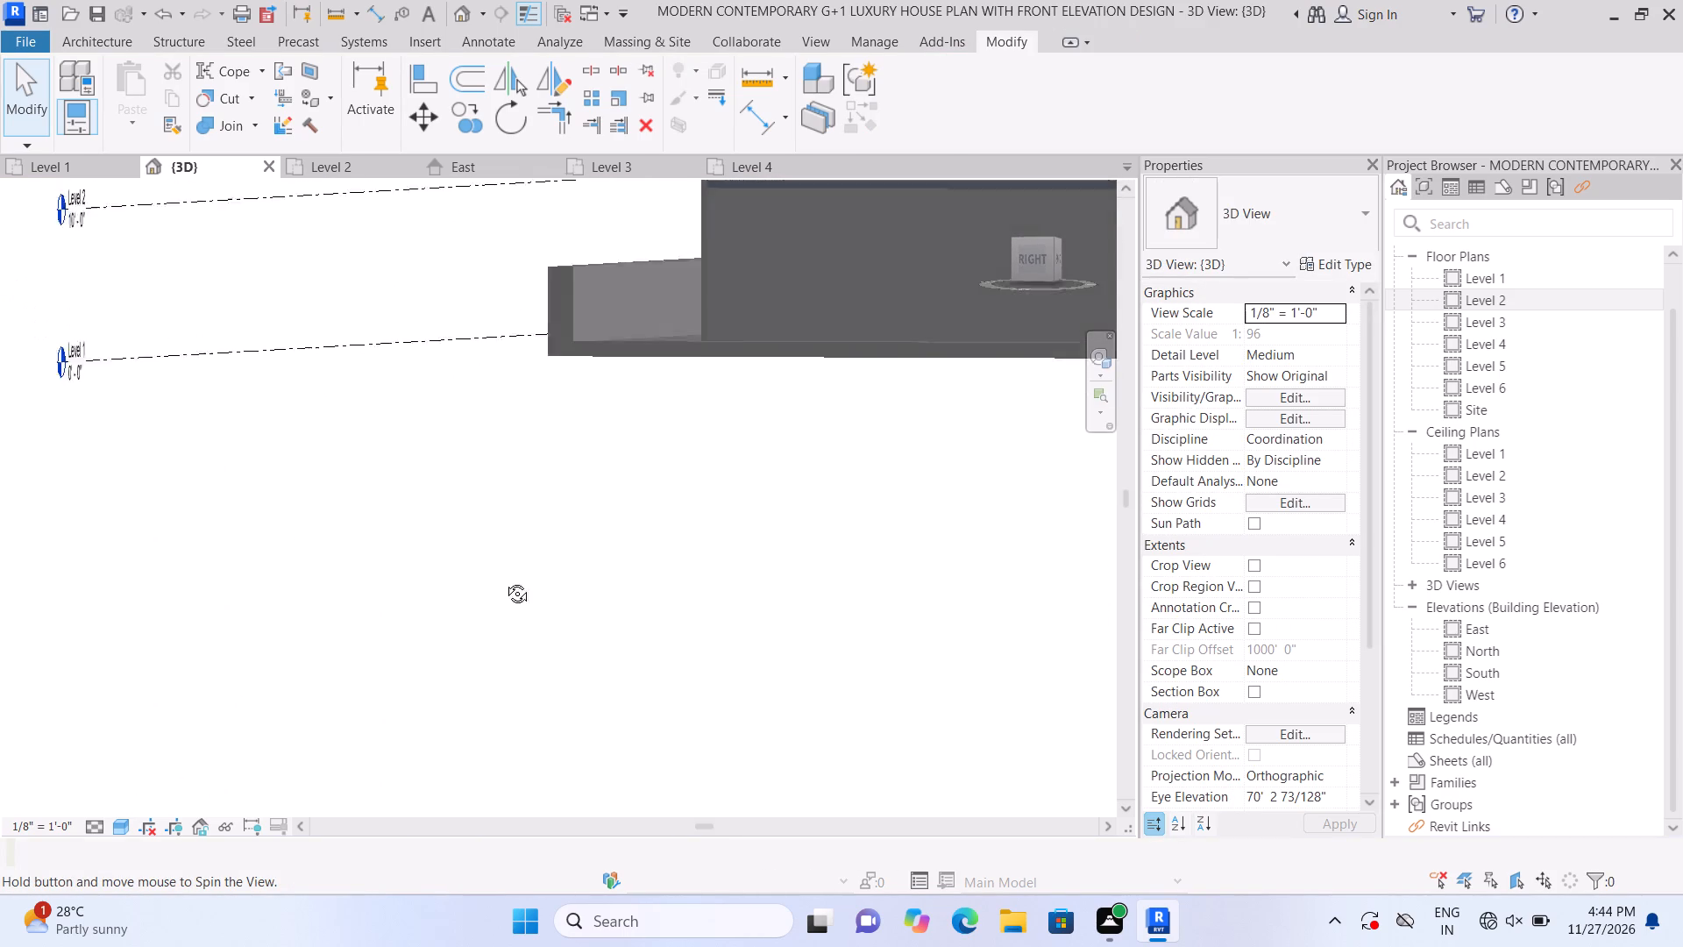
middle_click_drag(504, 580, 508, 595, "shift")
middle_click_drag(576, 509, 438, 706)
scroll(445, 677, "down", 3)
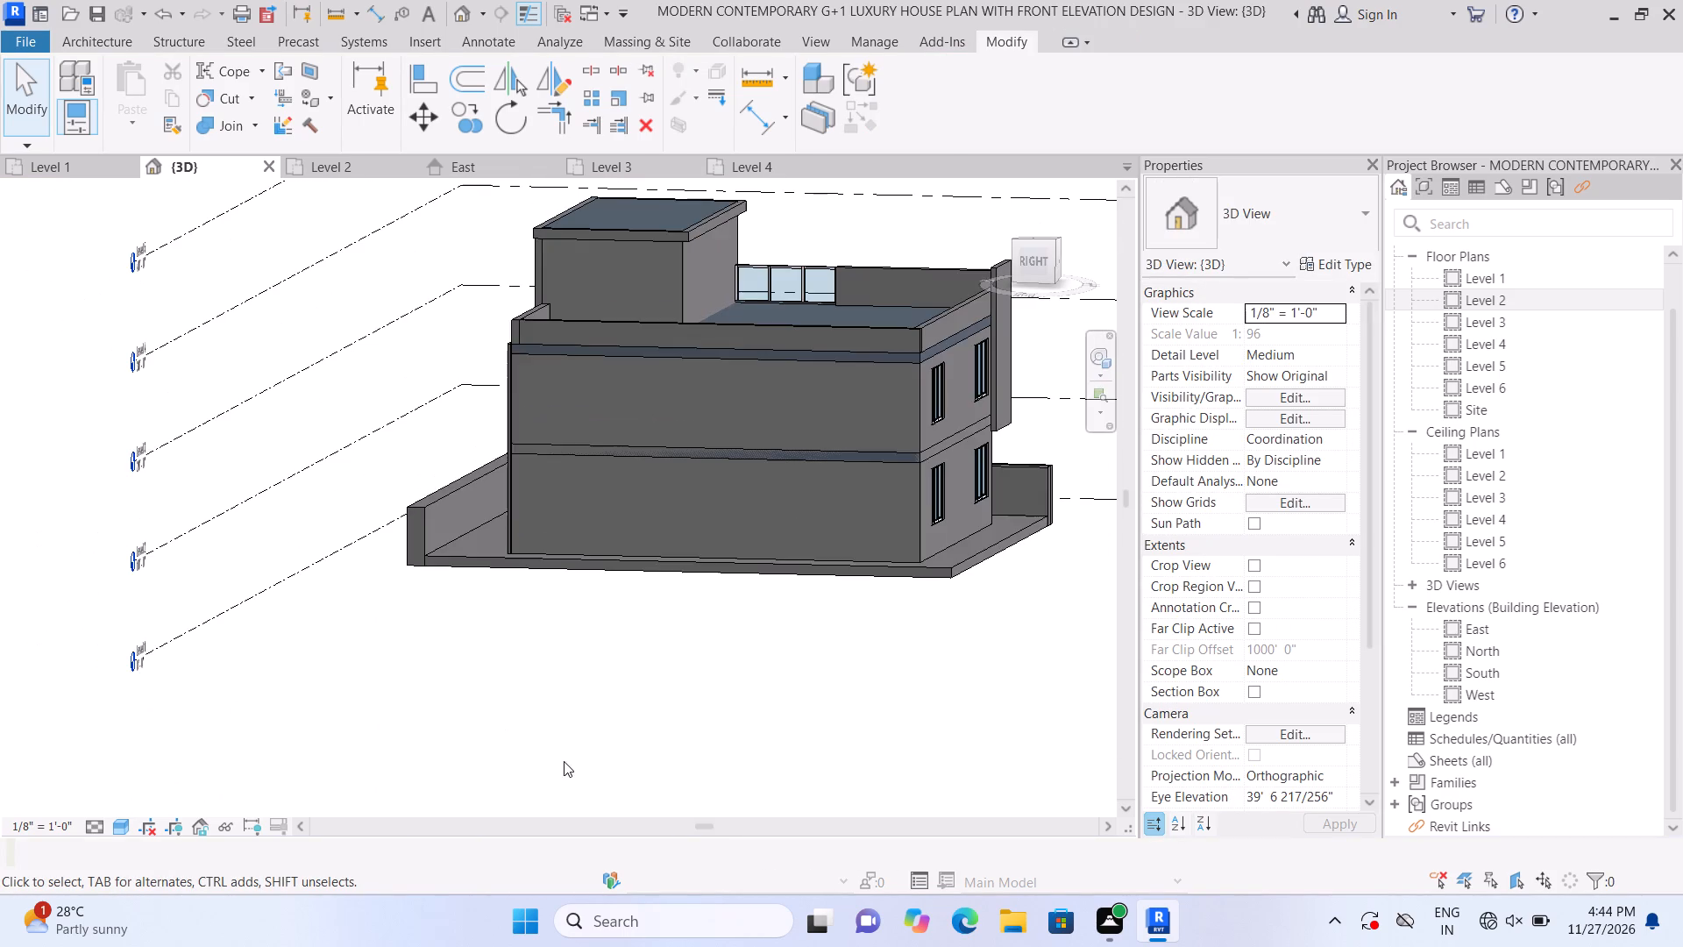
middle_click_drag(564, 761, 517, 775)
scroll(523, 466, "up", 7)
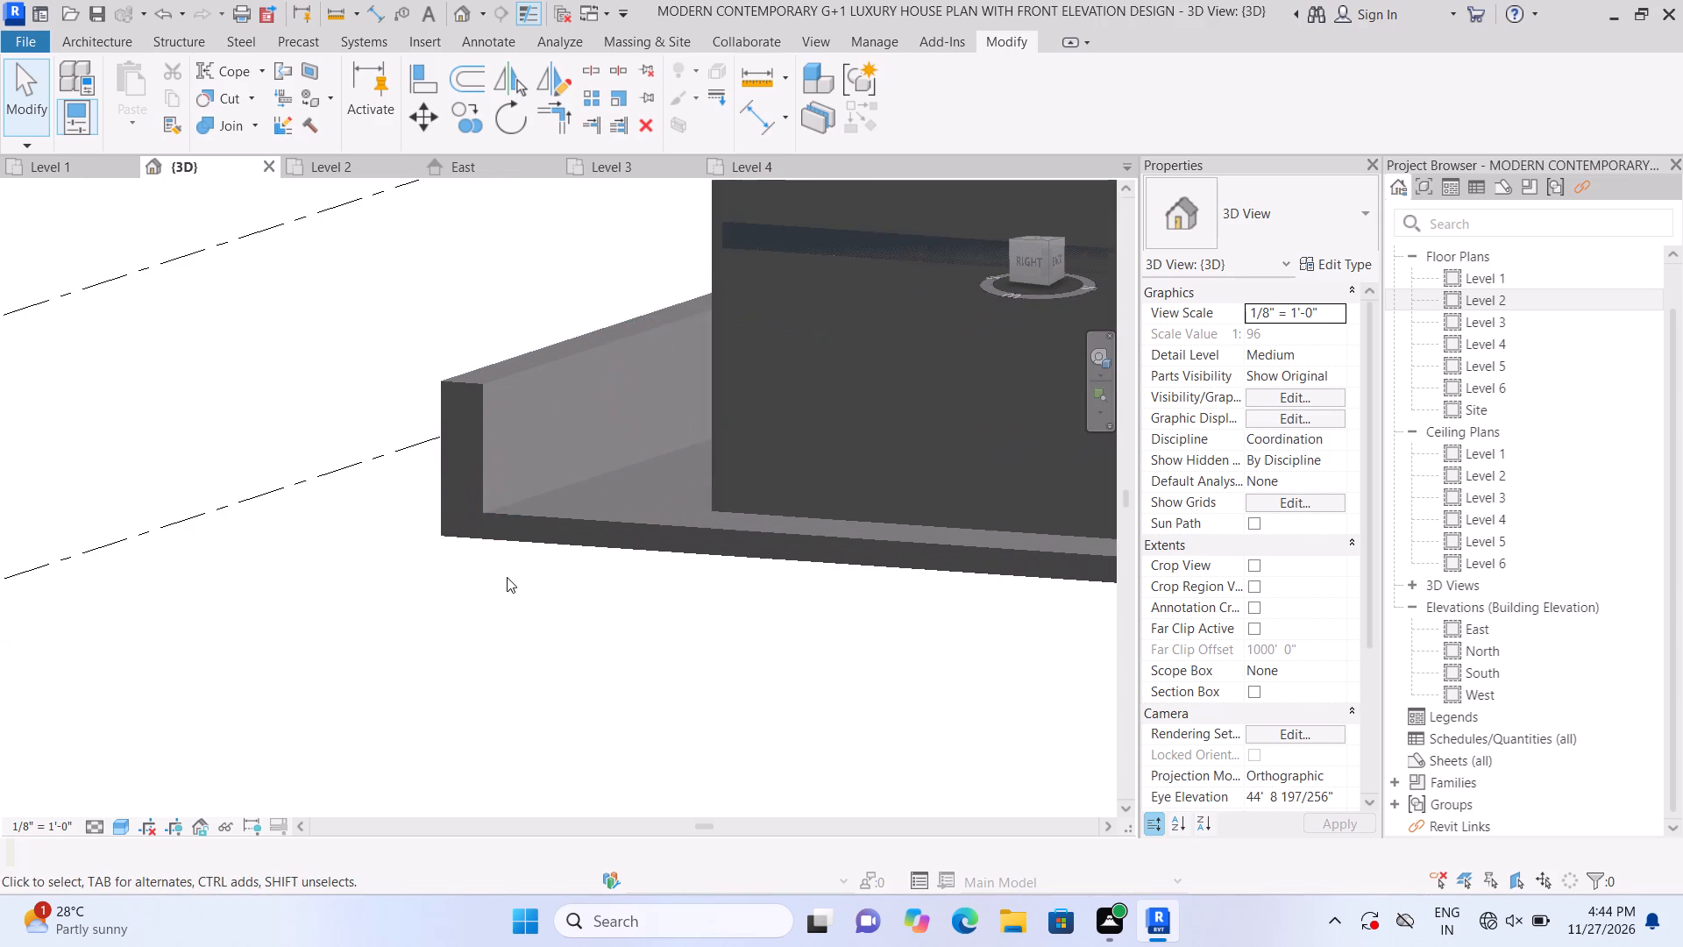
scroll(507, 577, "up", 2)
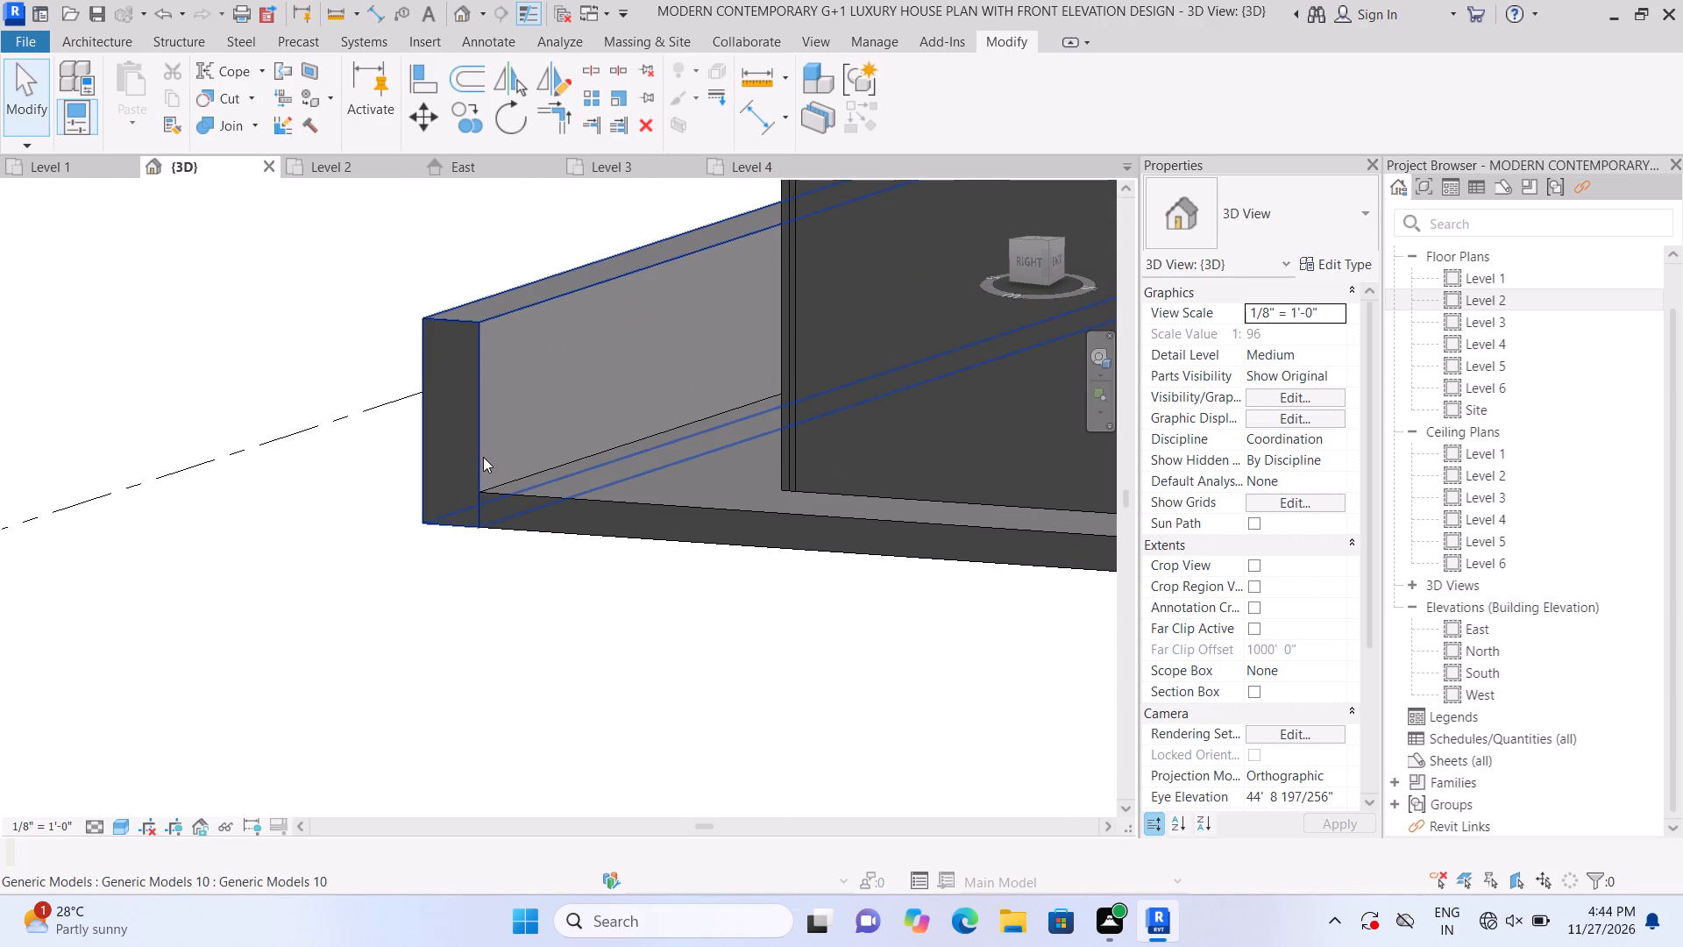
left_click(437, 466)
middle_click_drag(343, 666, 412, 693)
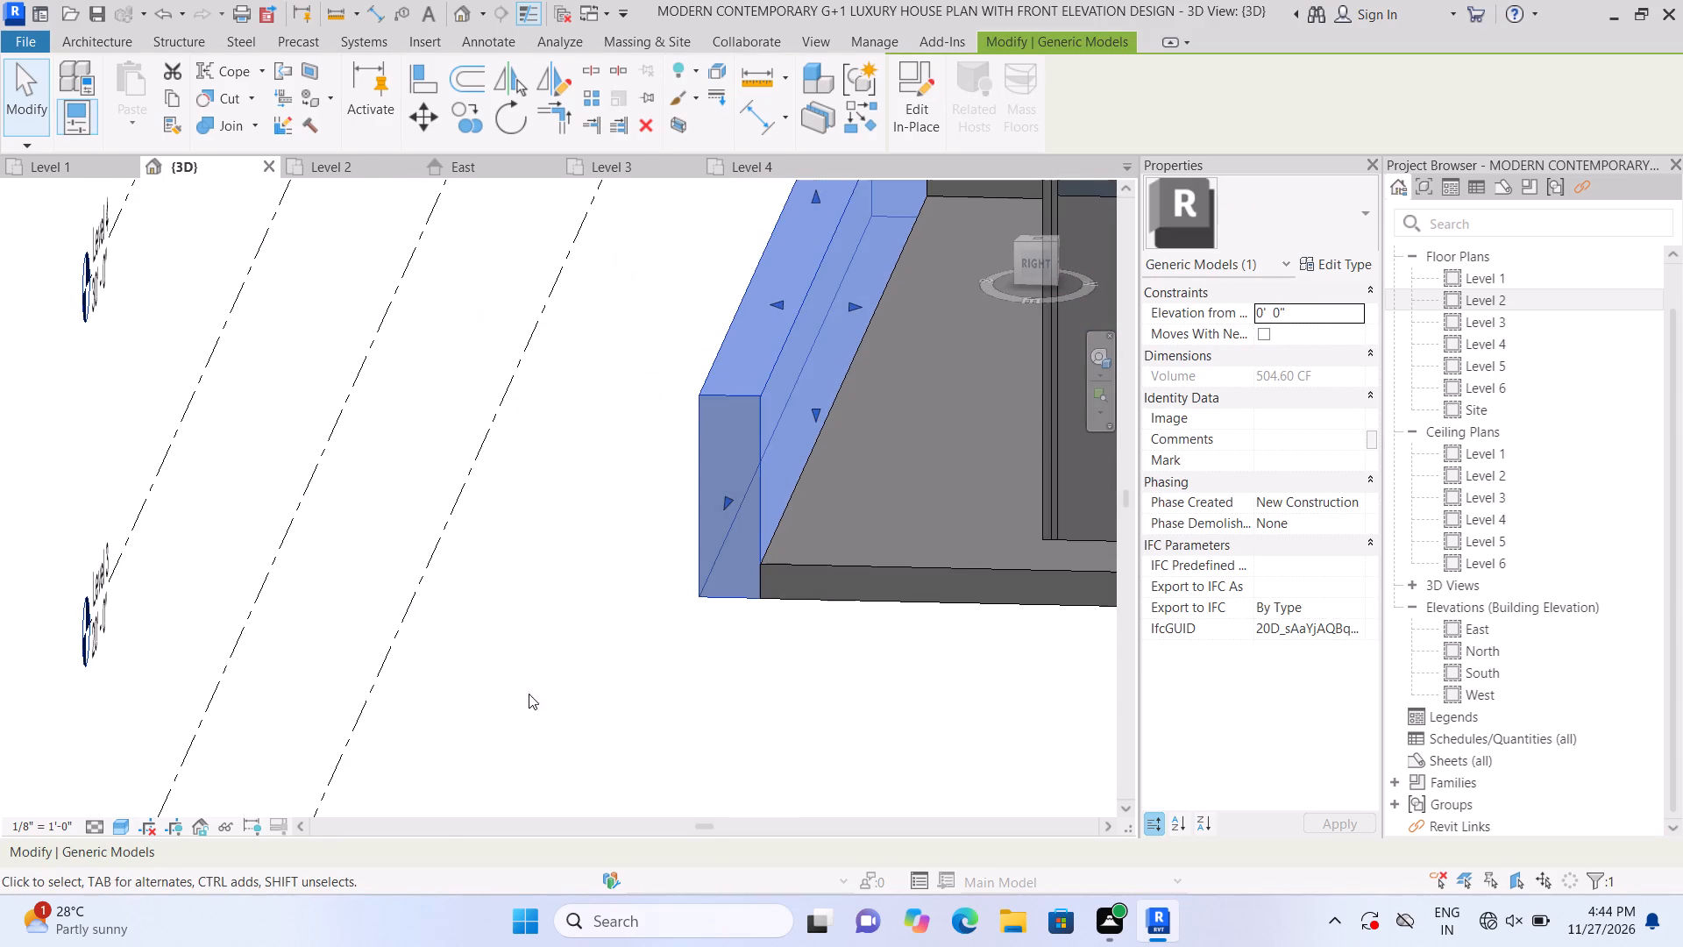
middle_click_drag(727, 671, 536, 691)
scroll(612, 597, "up", 2)
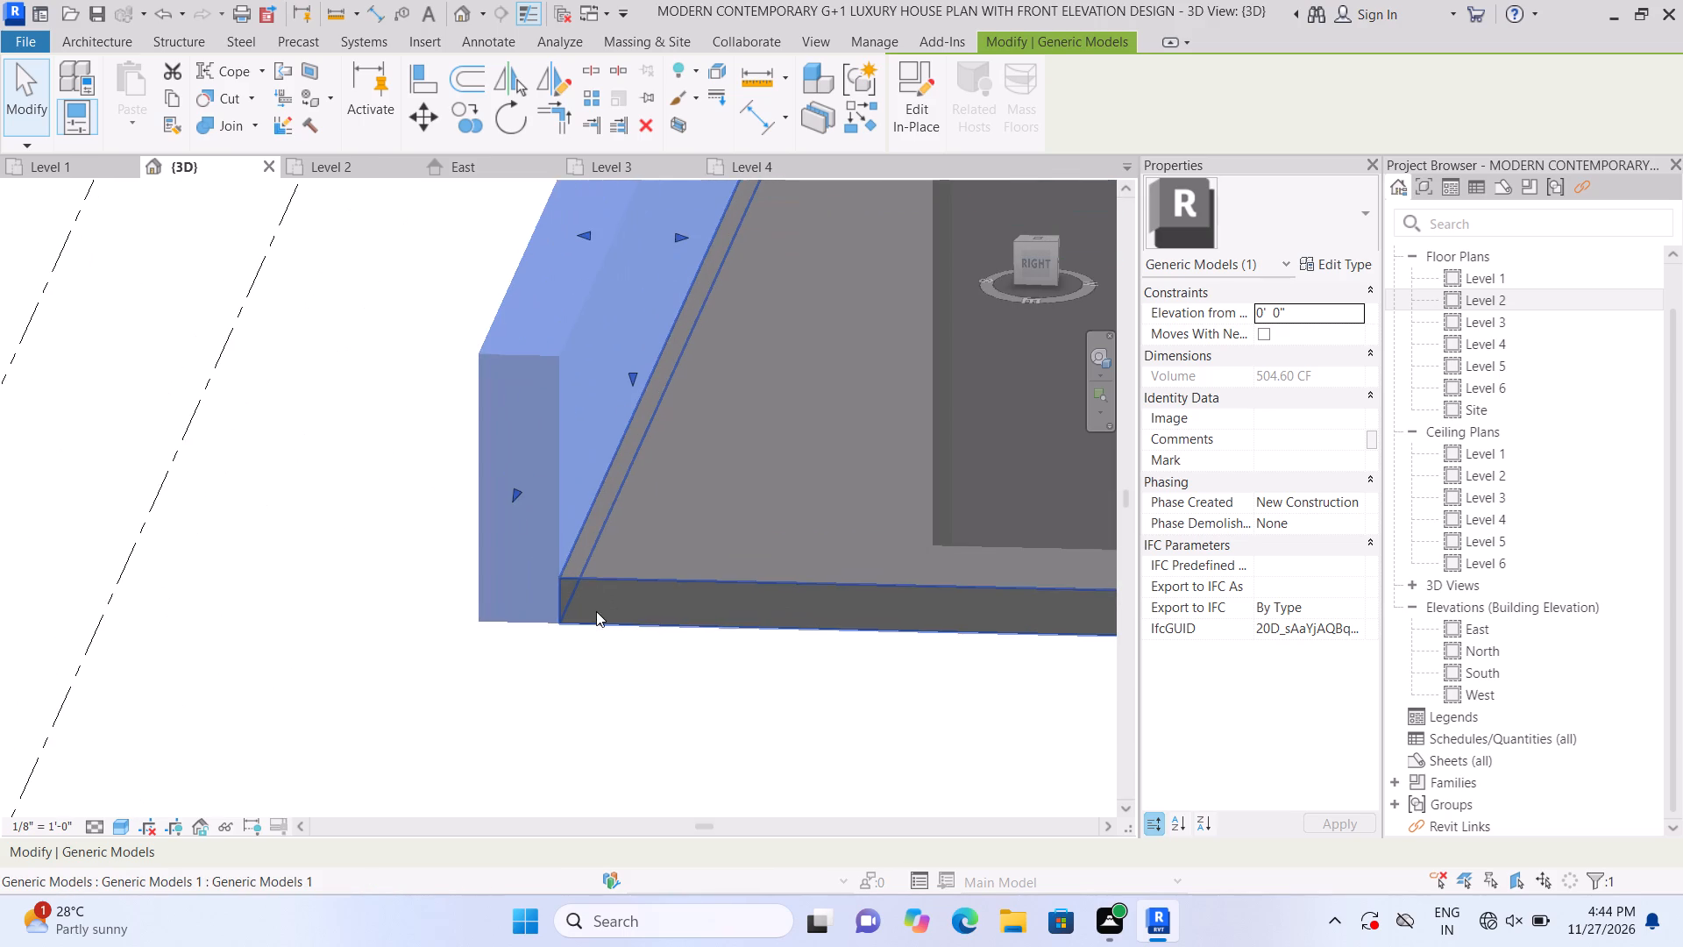
scroll(596, 611, "up", 2)
left_click(493, 451)
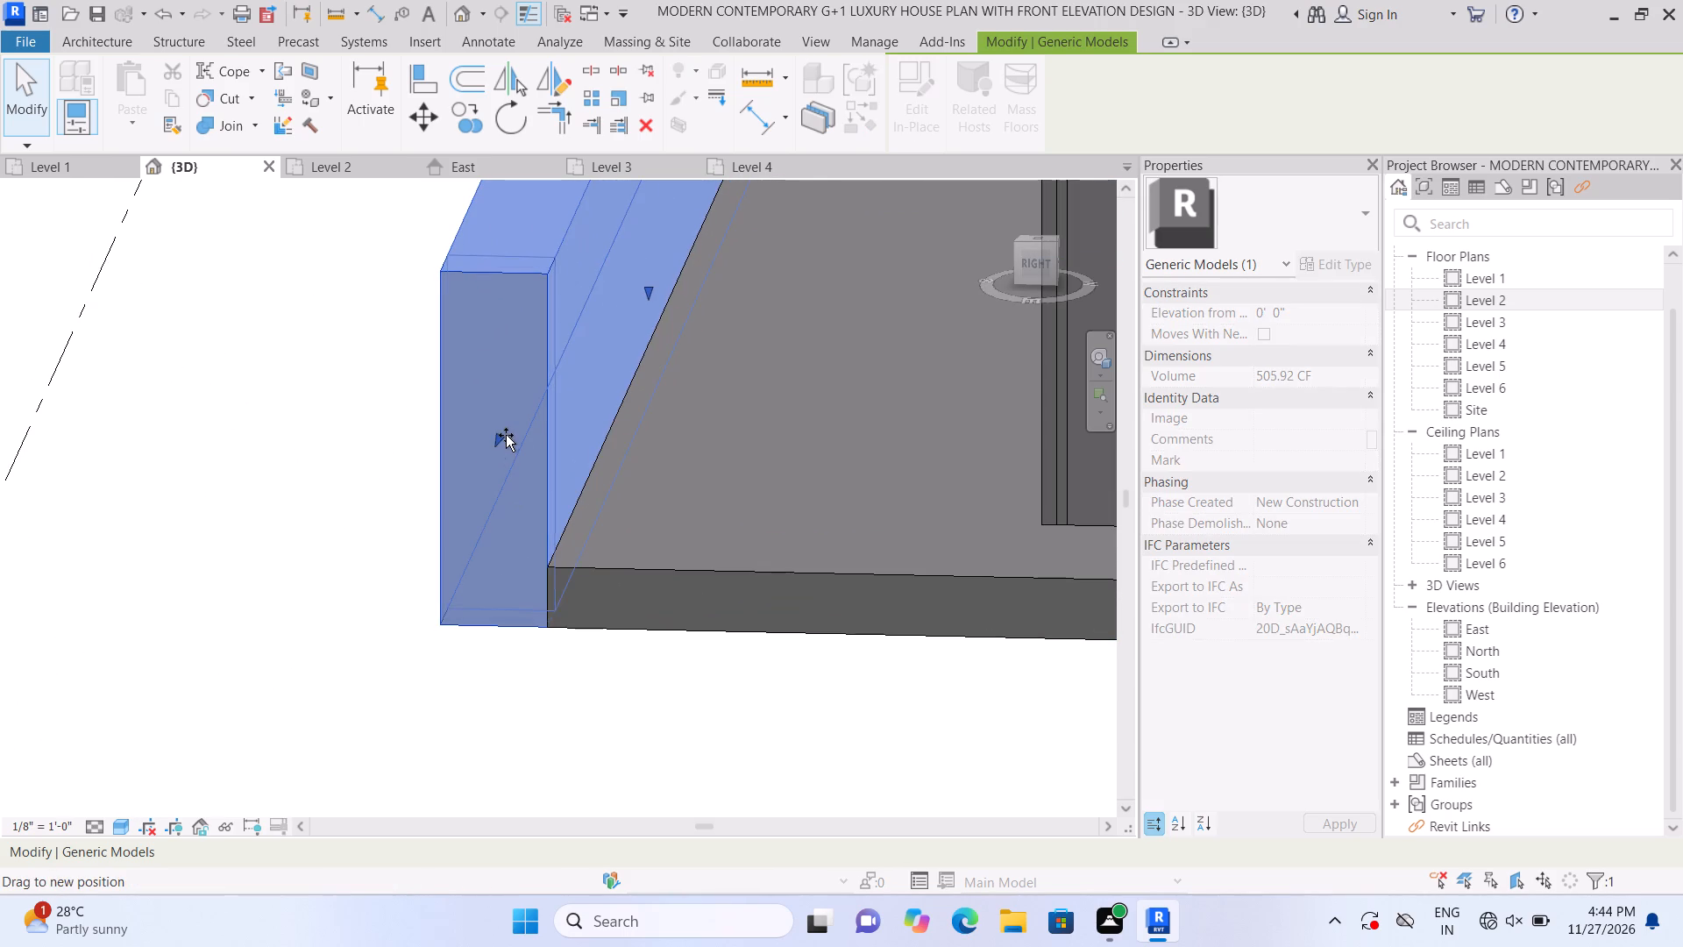
left_click(490, 455)
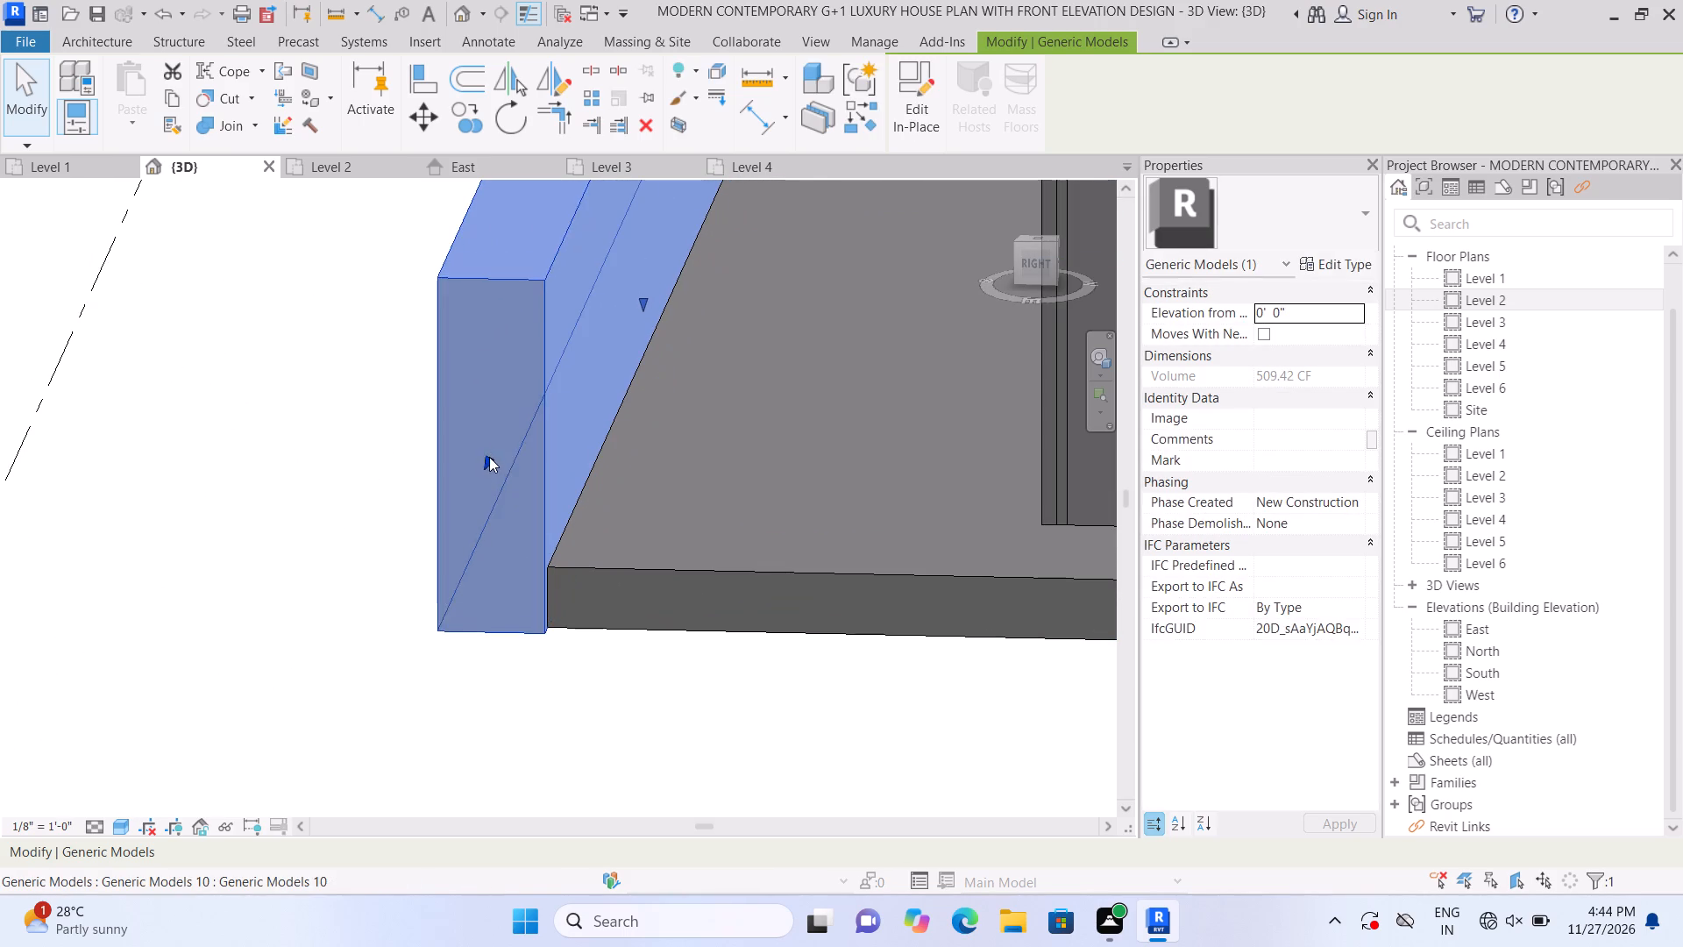
left_click_drag(489, 457, 501, 444)
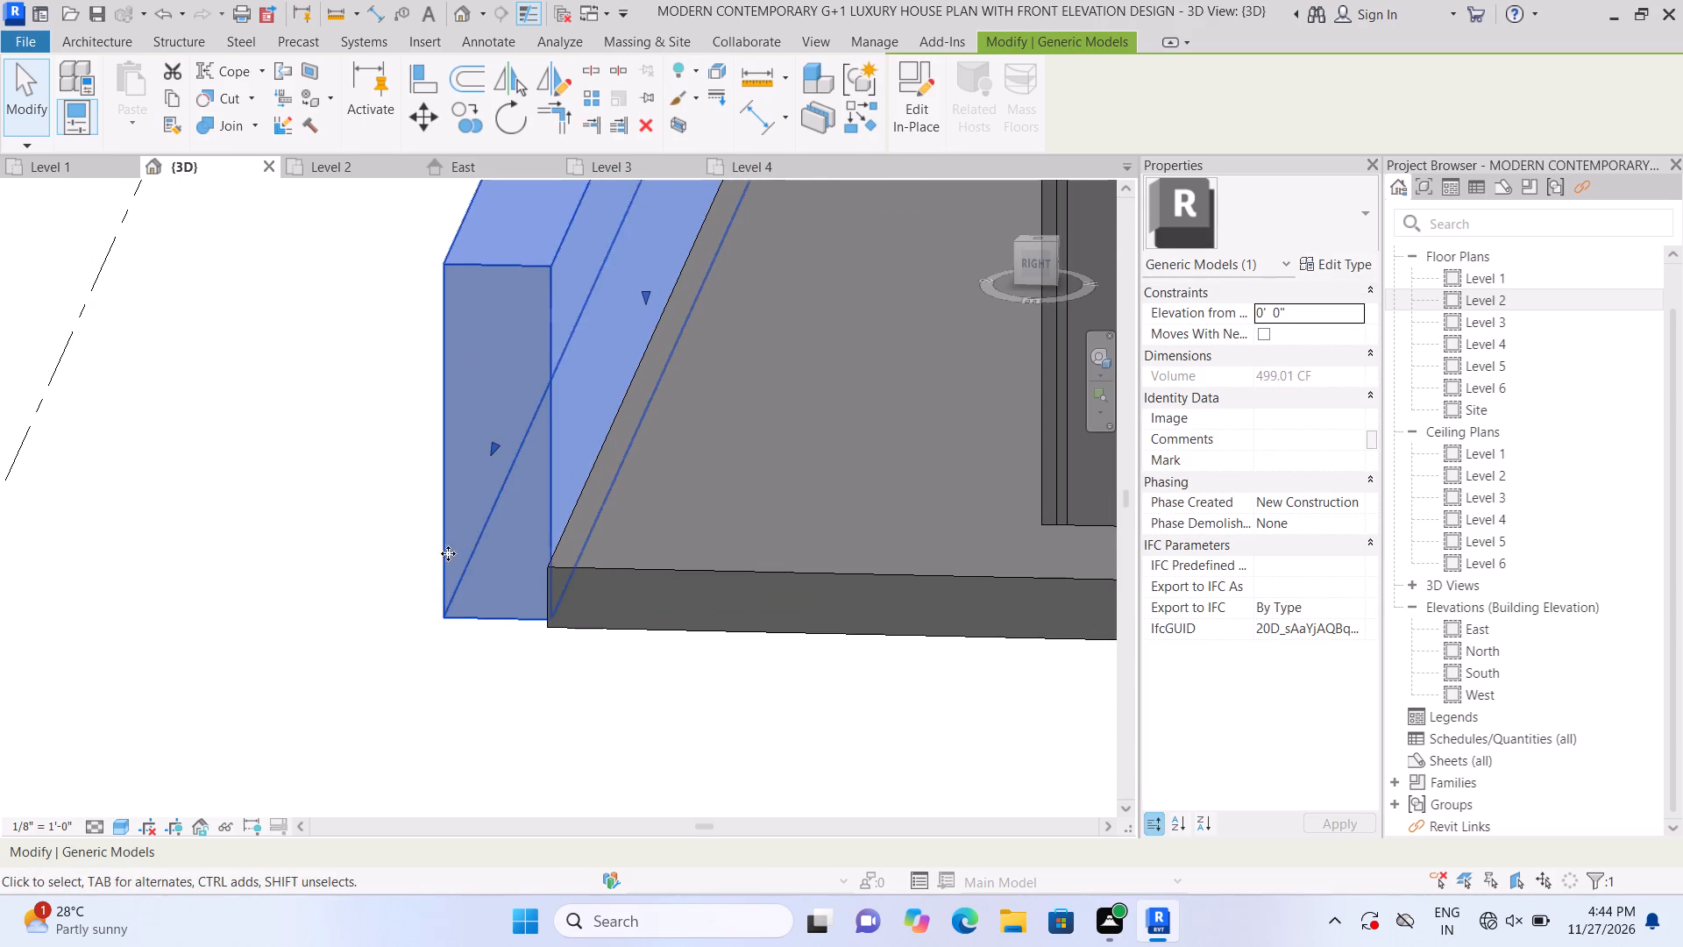
middle_click_drag(387, 615, 462, 637)
scroll(476, 616, "down", 1)
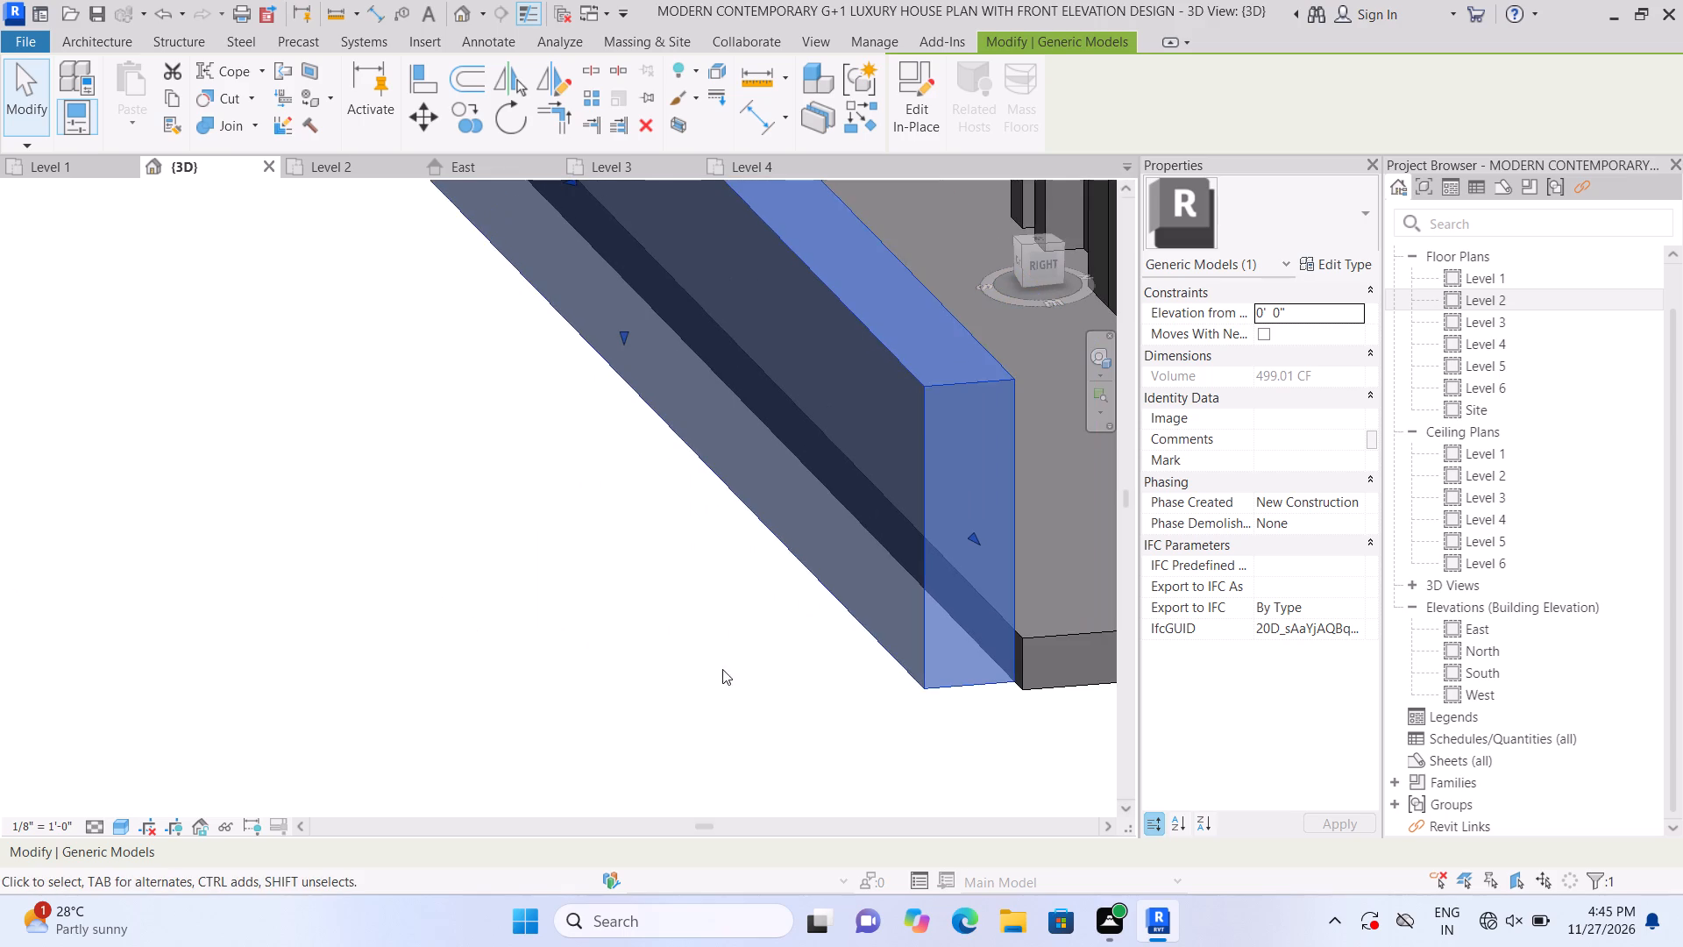
middle_click_drag(649, 644, 448, 597)
scroll(678, 649, "up", 2)
left_click_drag(805, 438, 812, 446)
left_click(675, 655)
Start a new in-place model in the Generic Models category for the next boundary wall section.
scroll(626, 687, "down", 3)
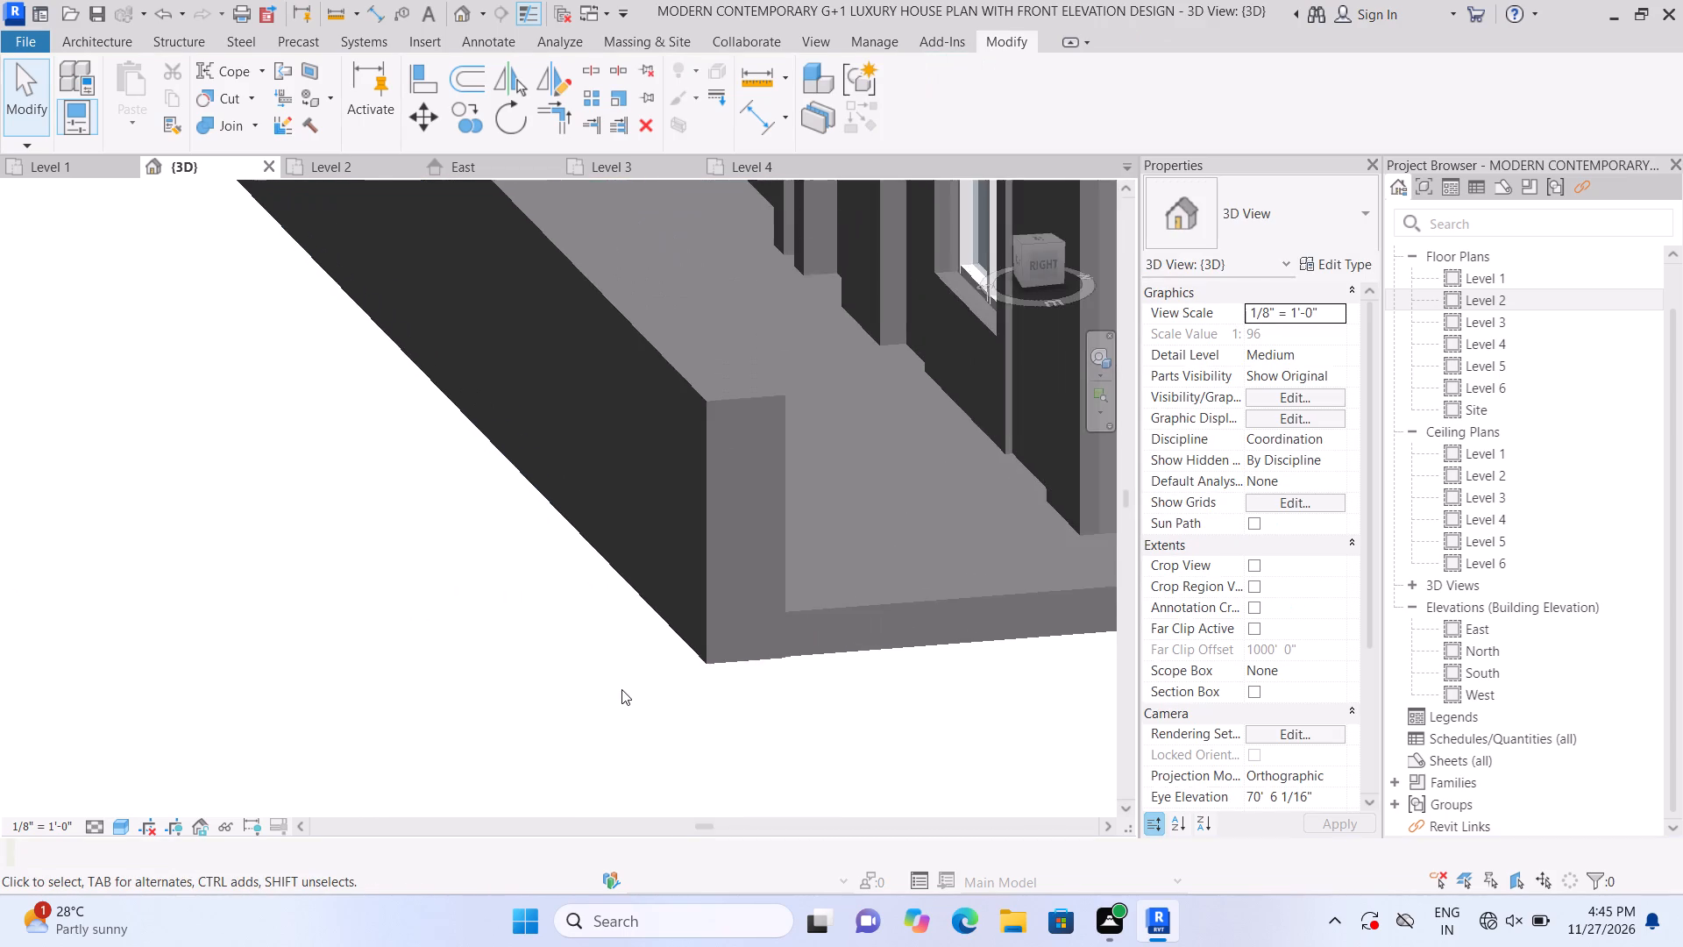
middle_click_drag(615, 695, 378, 683, "shift")
scroll(508, 589, "down", 6)
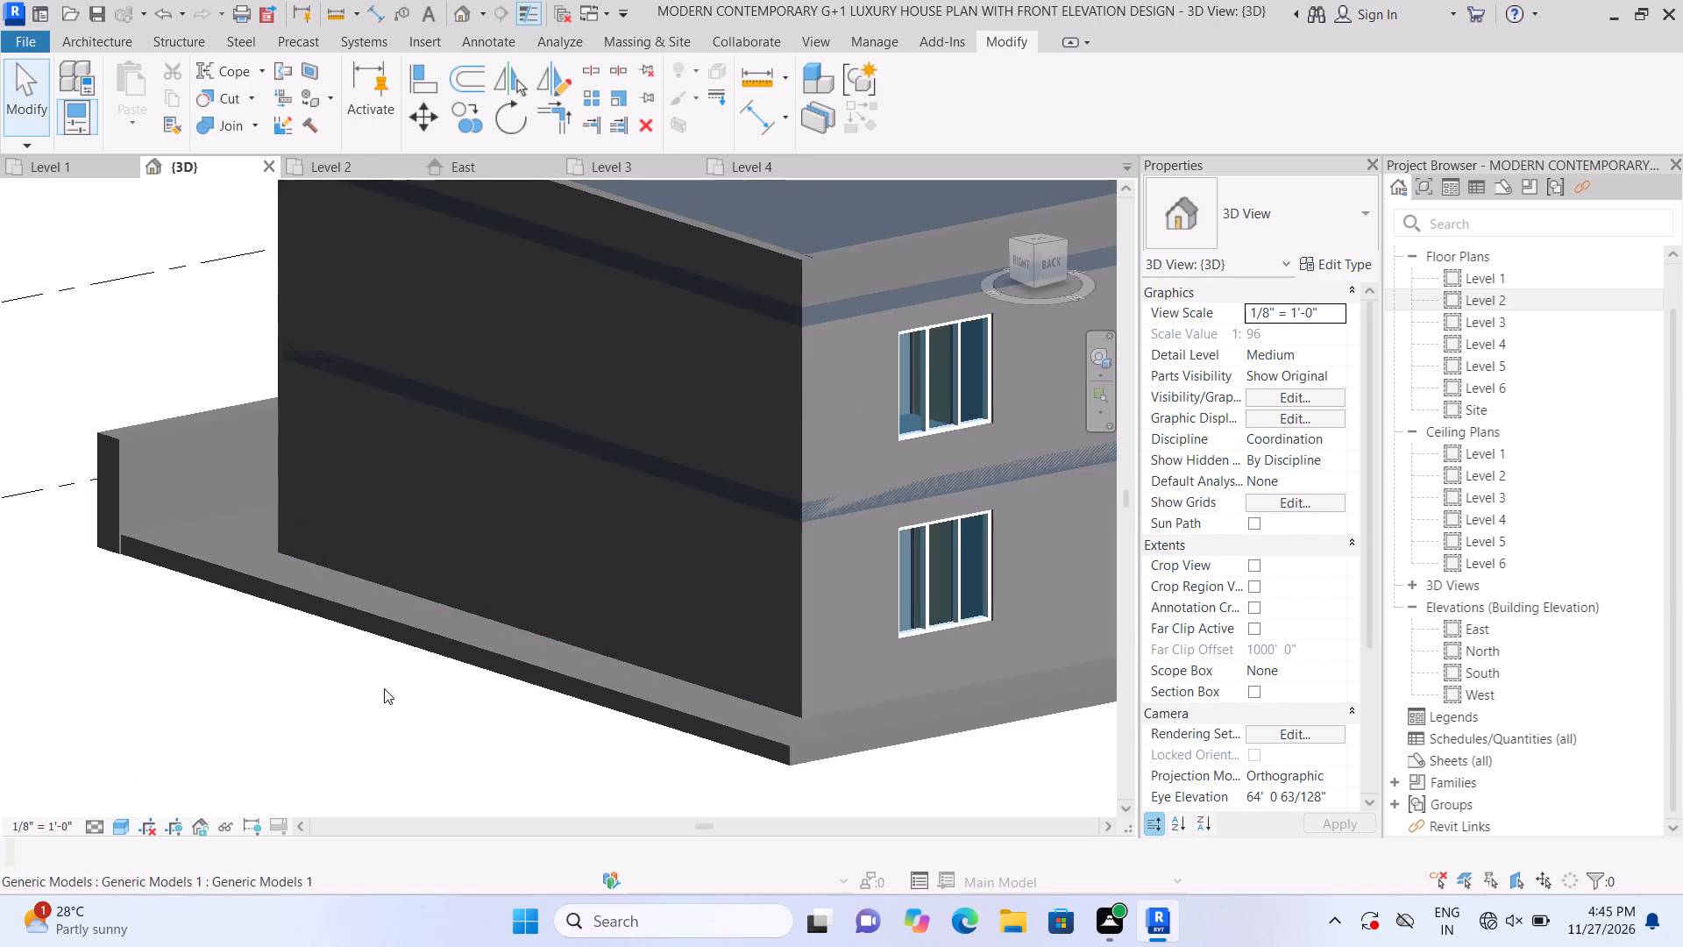
middle_click_drag(235, 737, 321, 767, "shift")
scroll(304, 739, "up", 6)
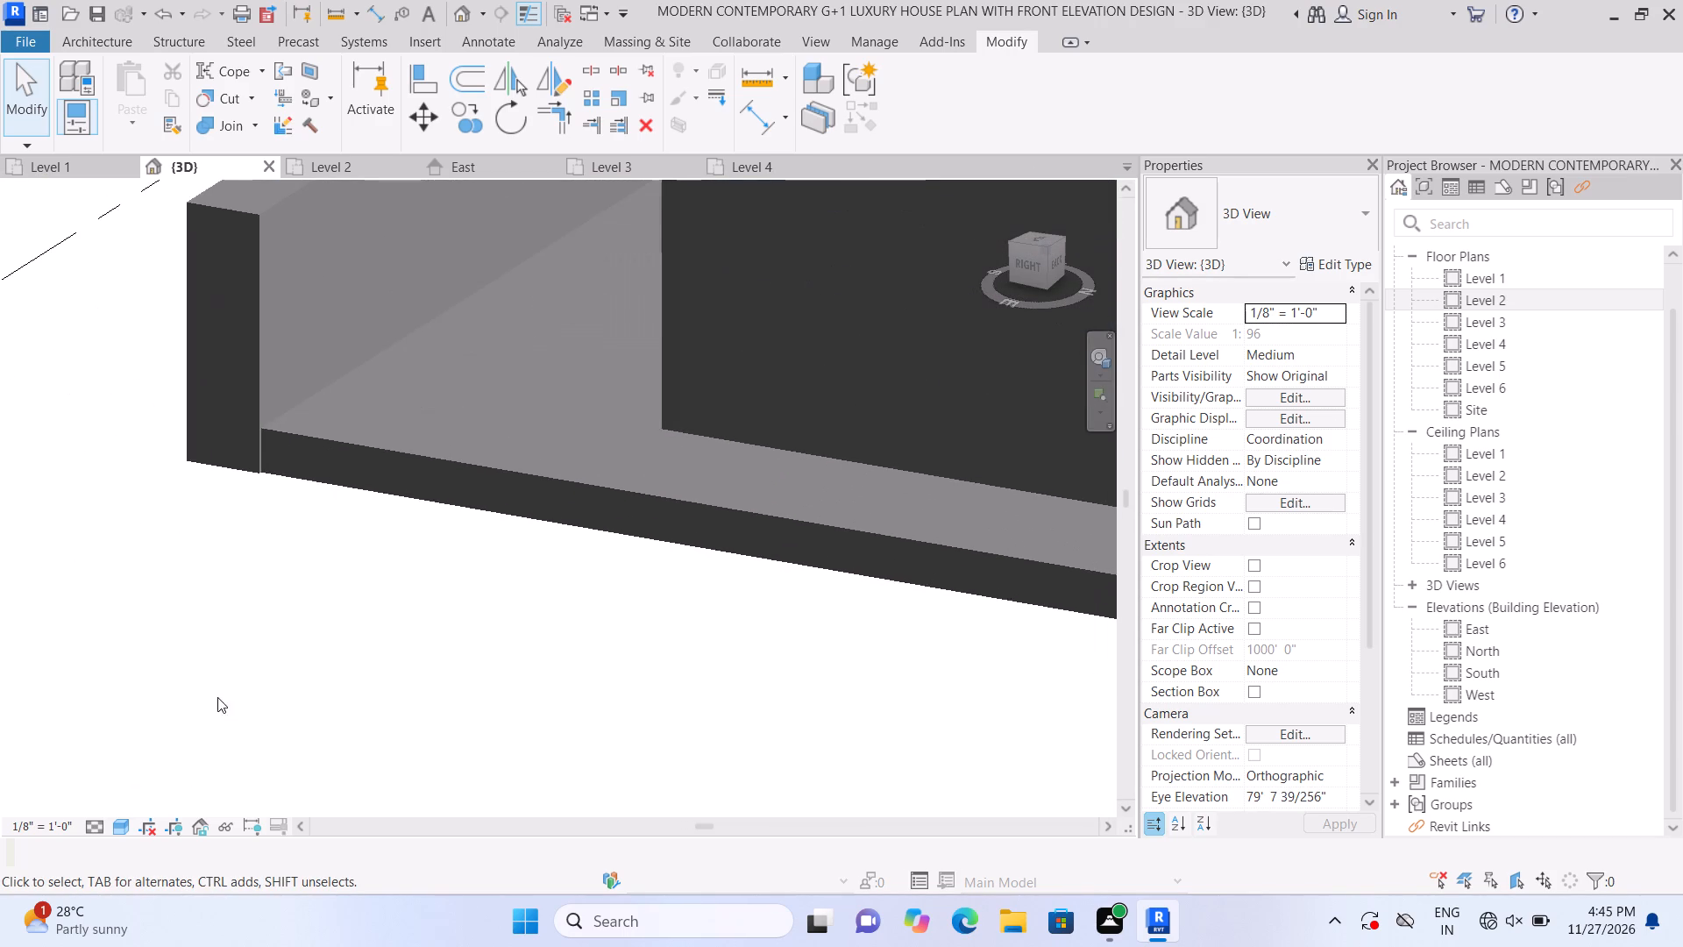
left_click(94, 38)
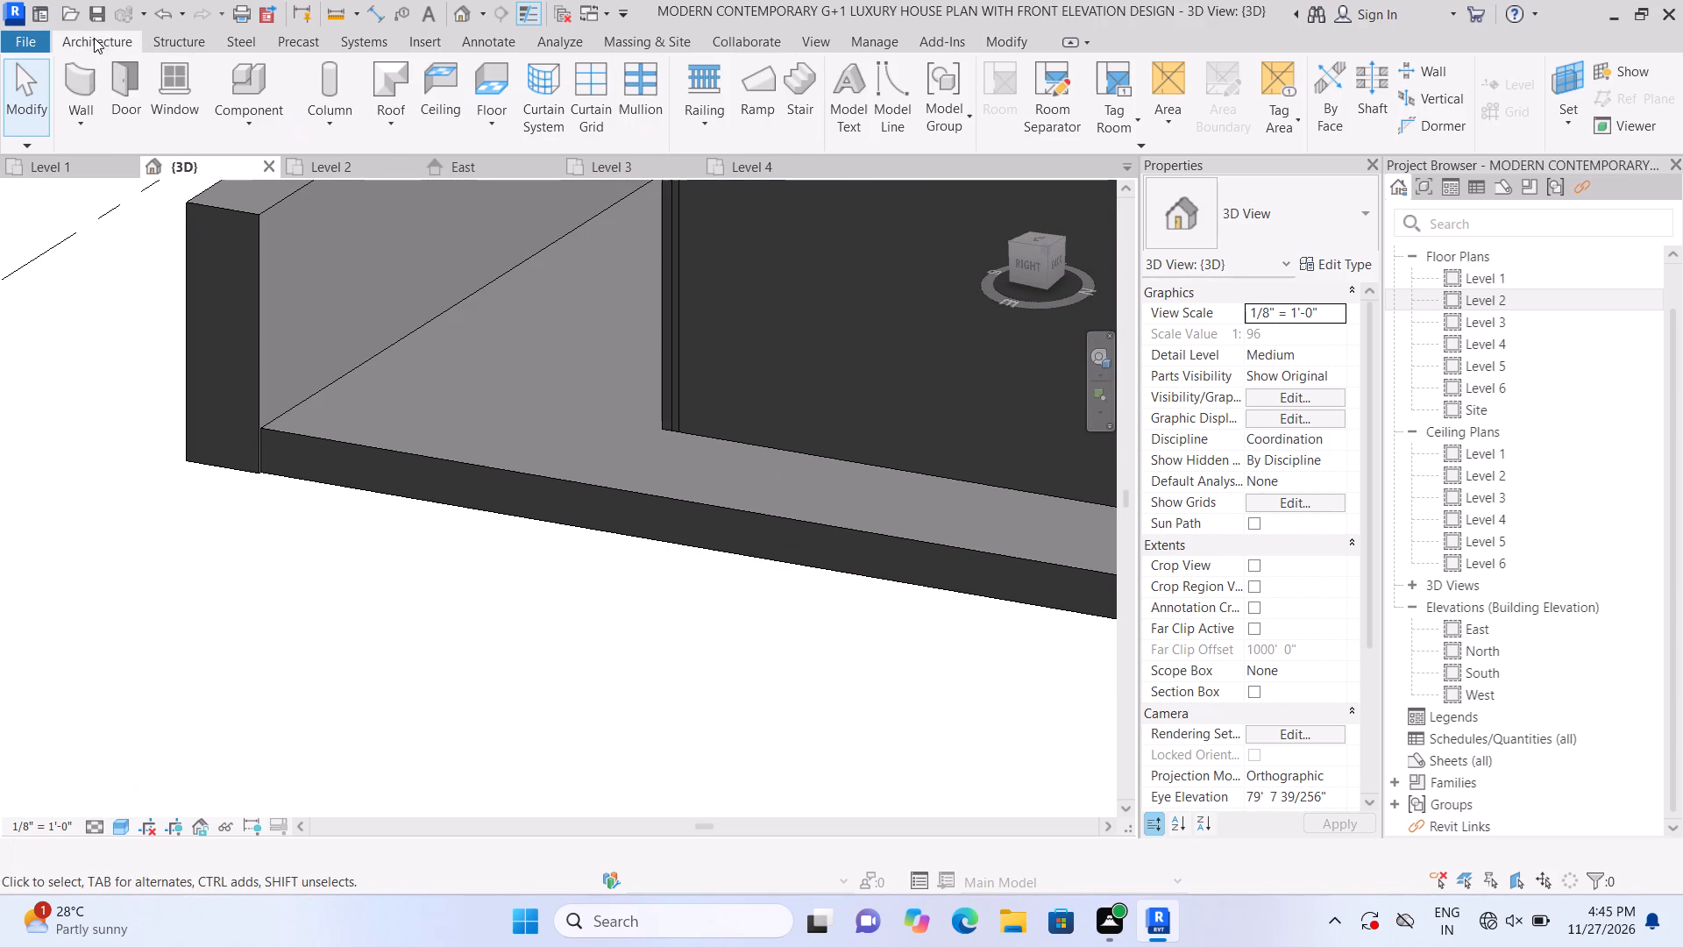
left_click(88, 86)
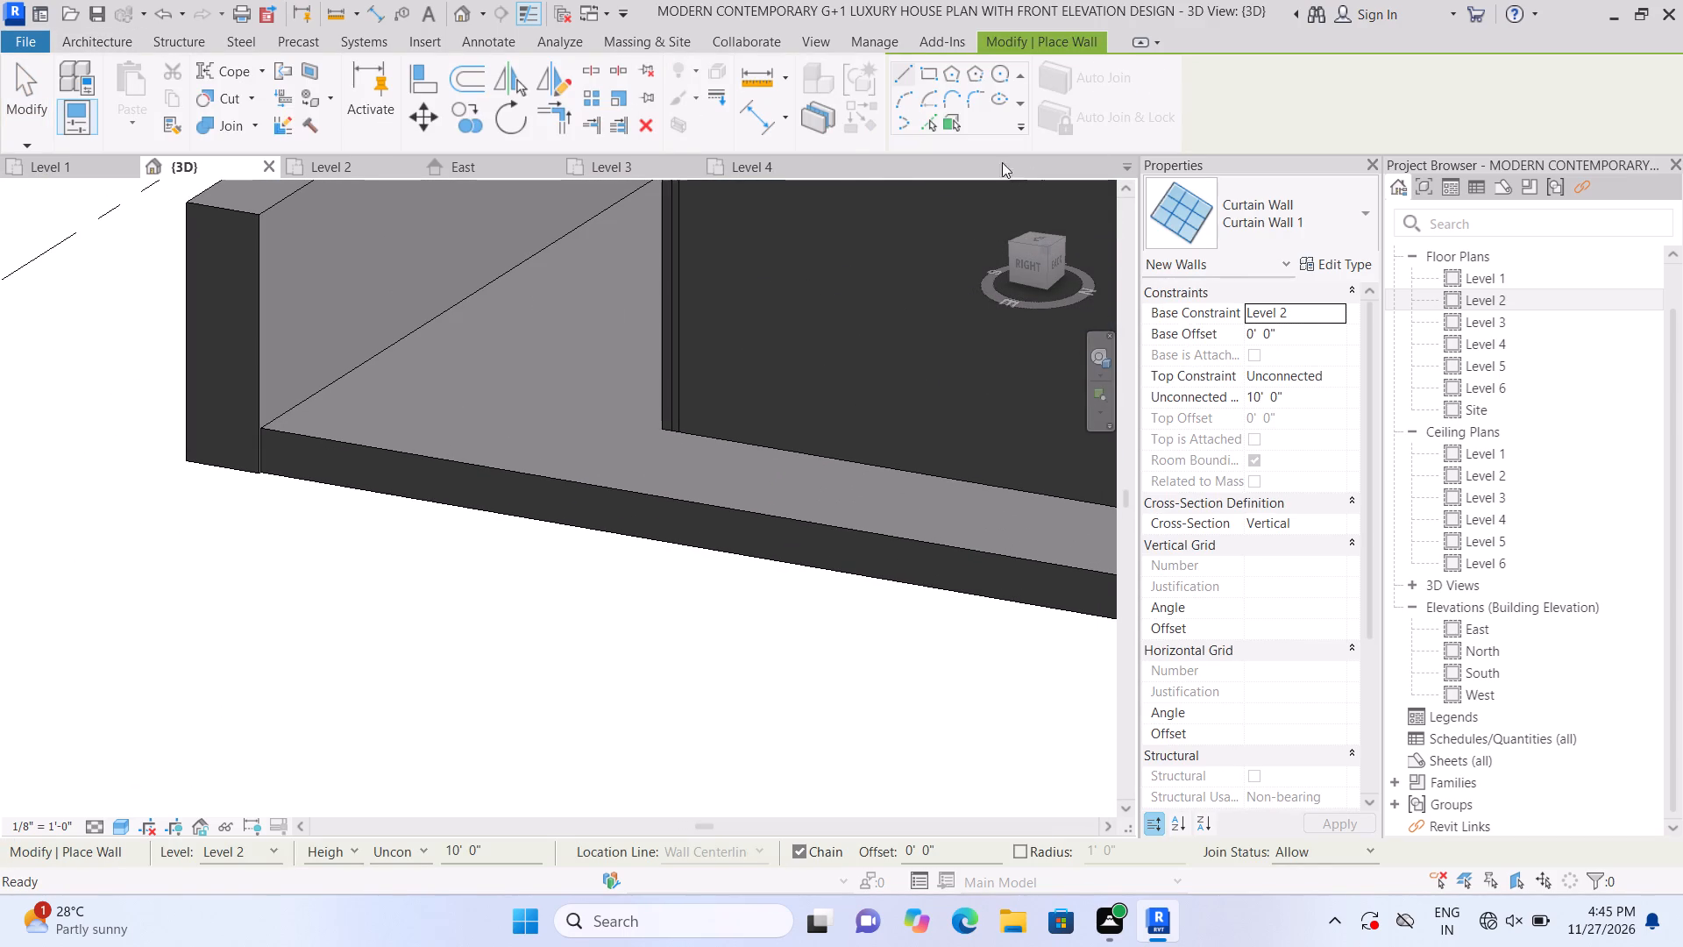
left_click(117, 41)
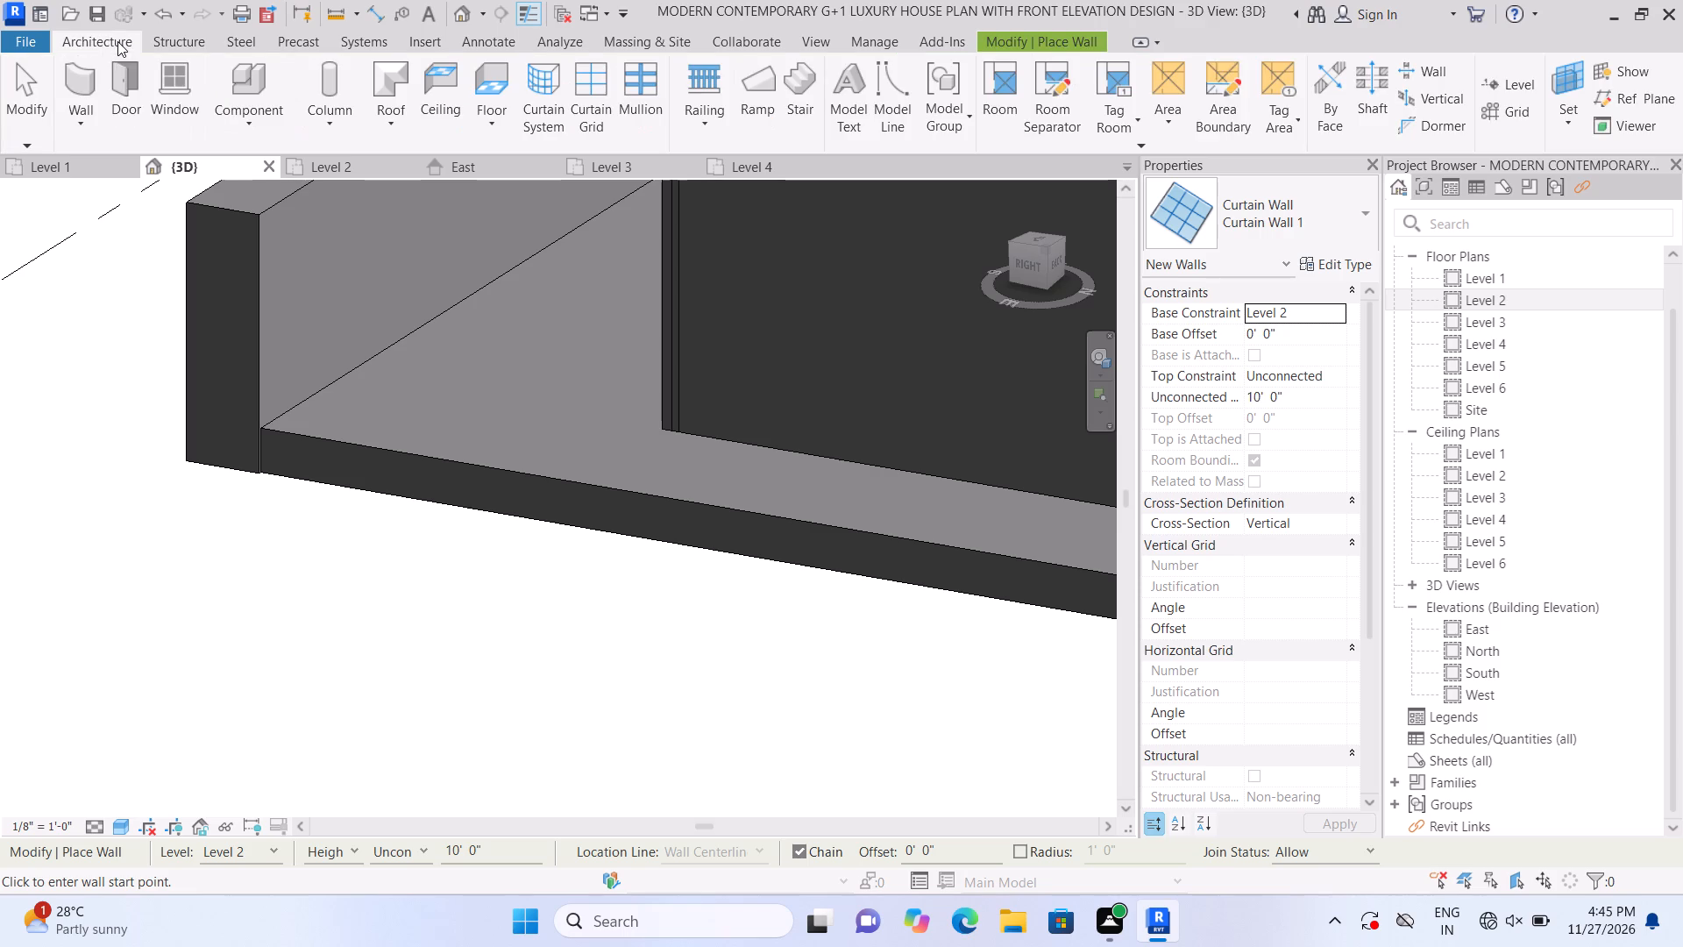
left_click(260, 128)
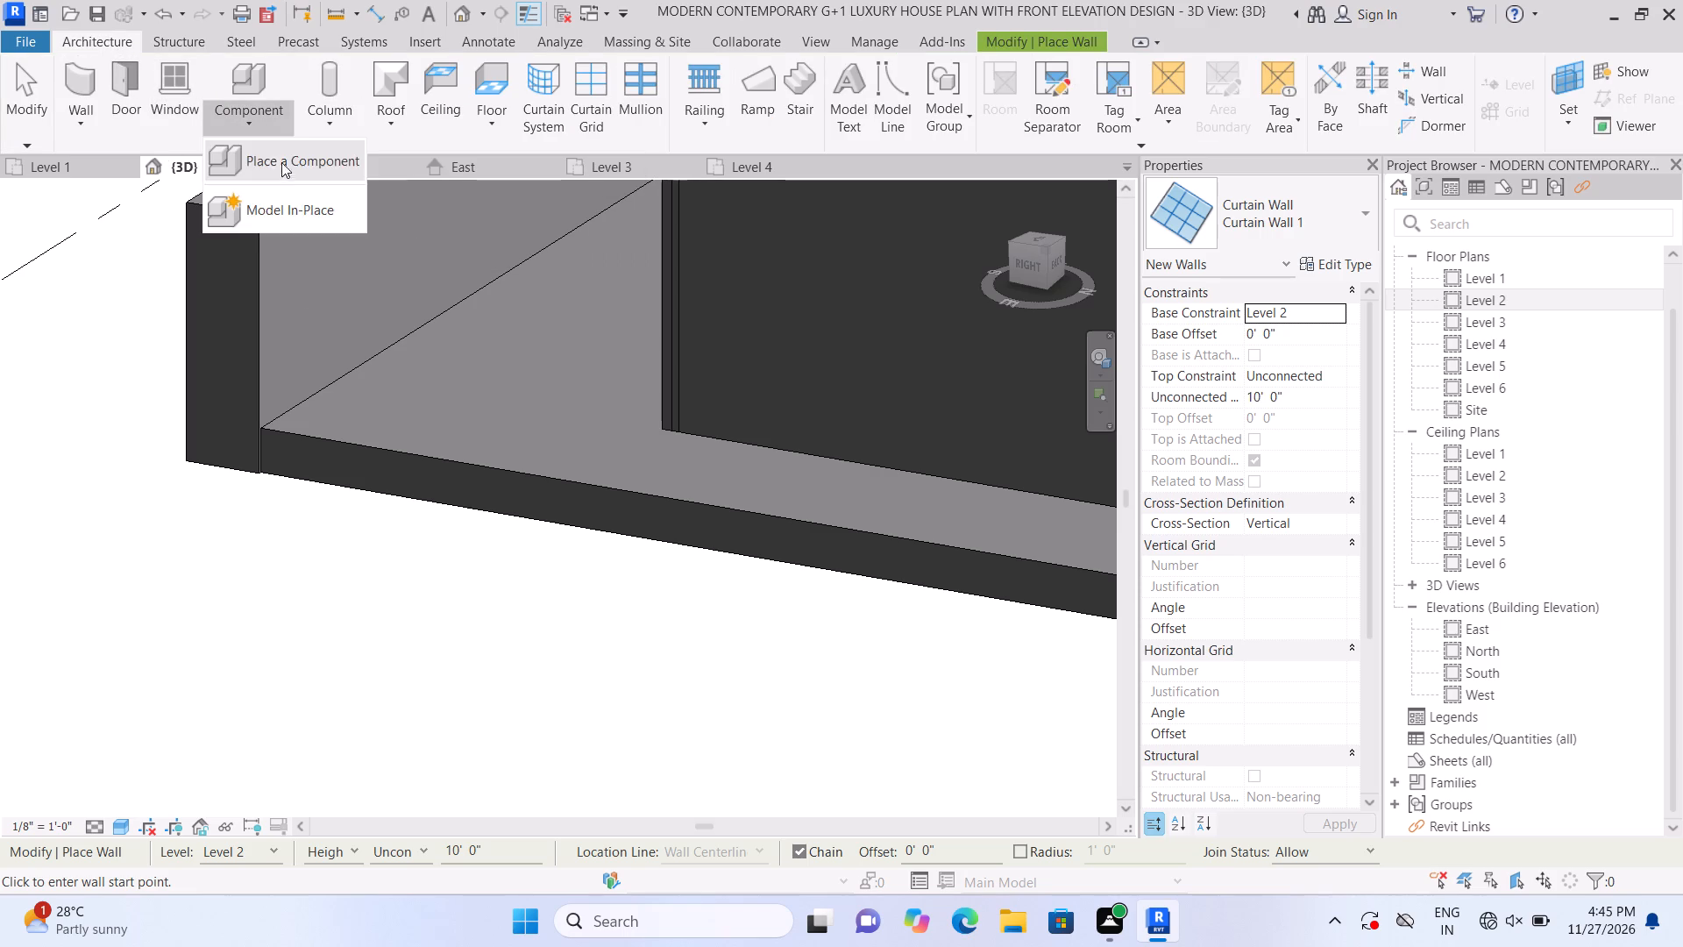
left_click(288, 204)
scroll(777, 410, "down", 4)
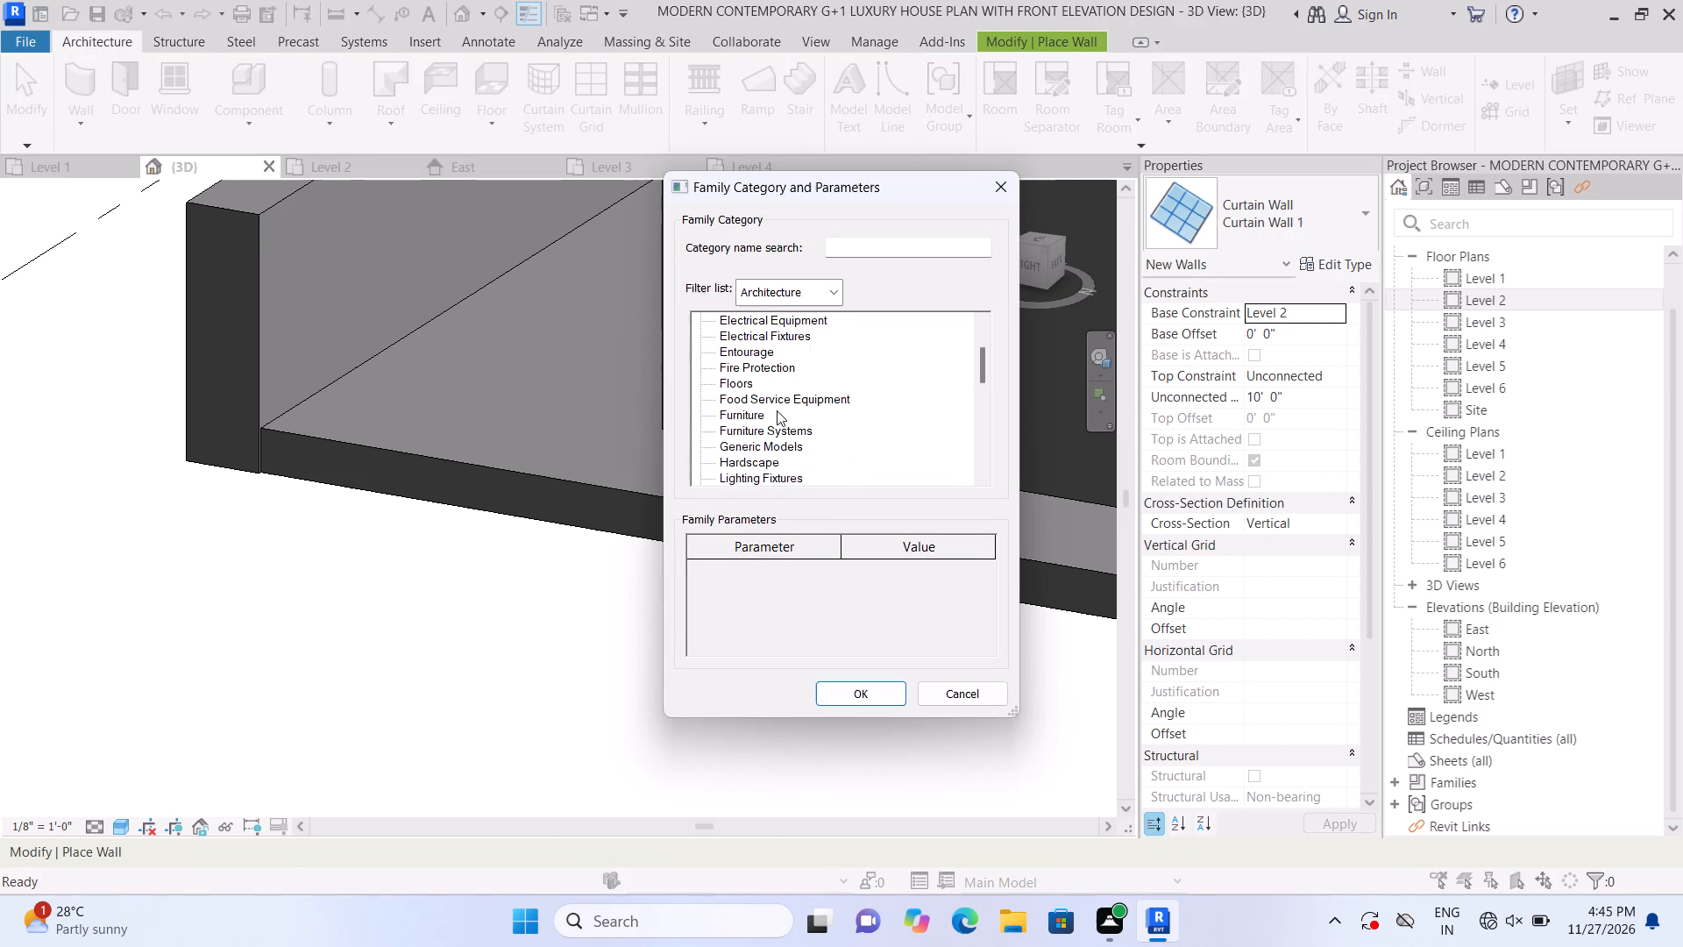
scroll(777, 410, "down", 3)
left_click(768, 418)
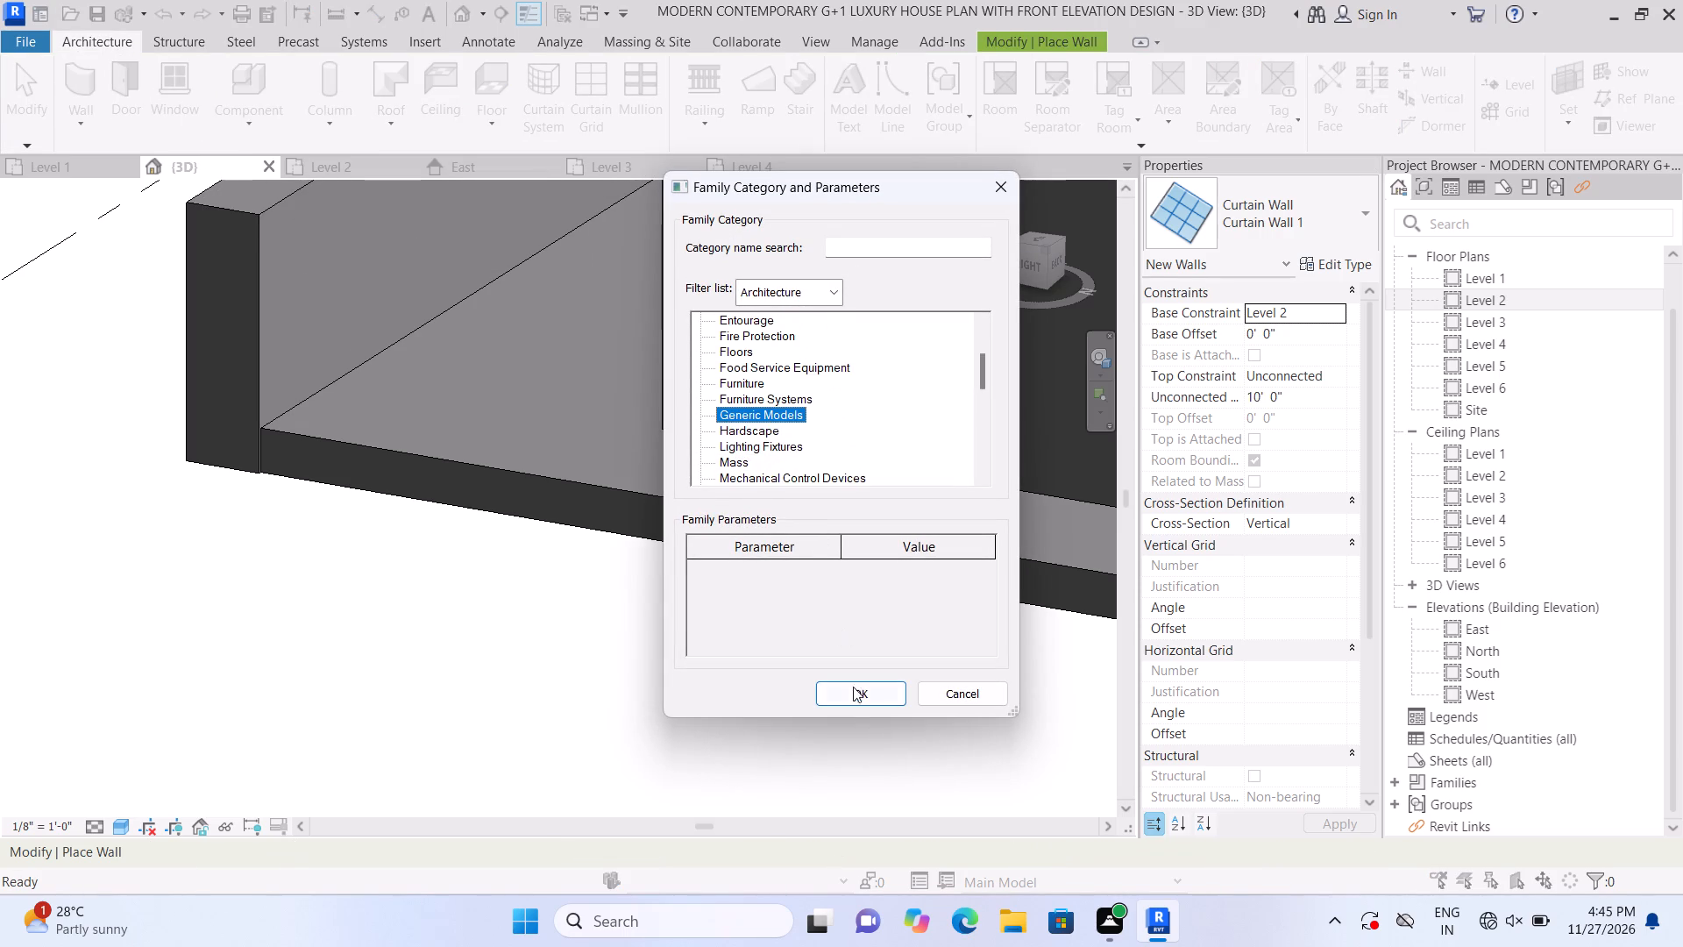
double_click(856, 694)
left_click(880, 504)
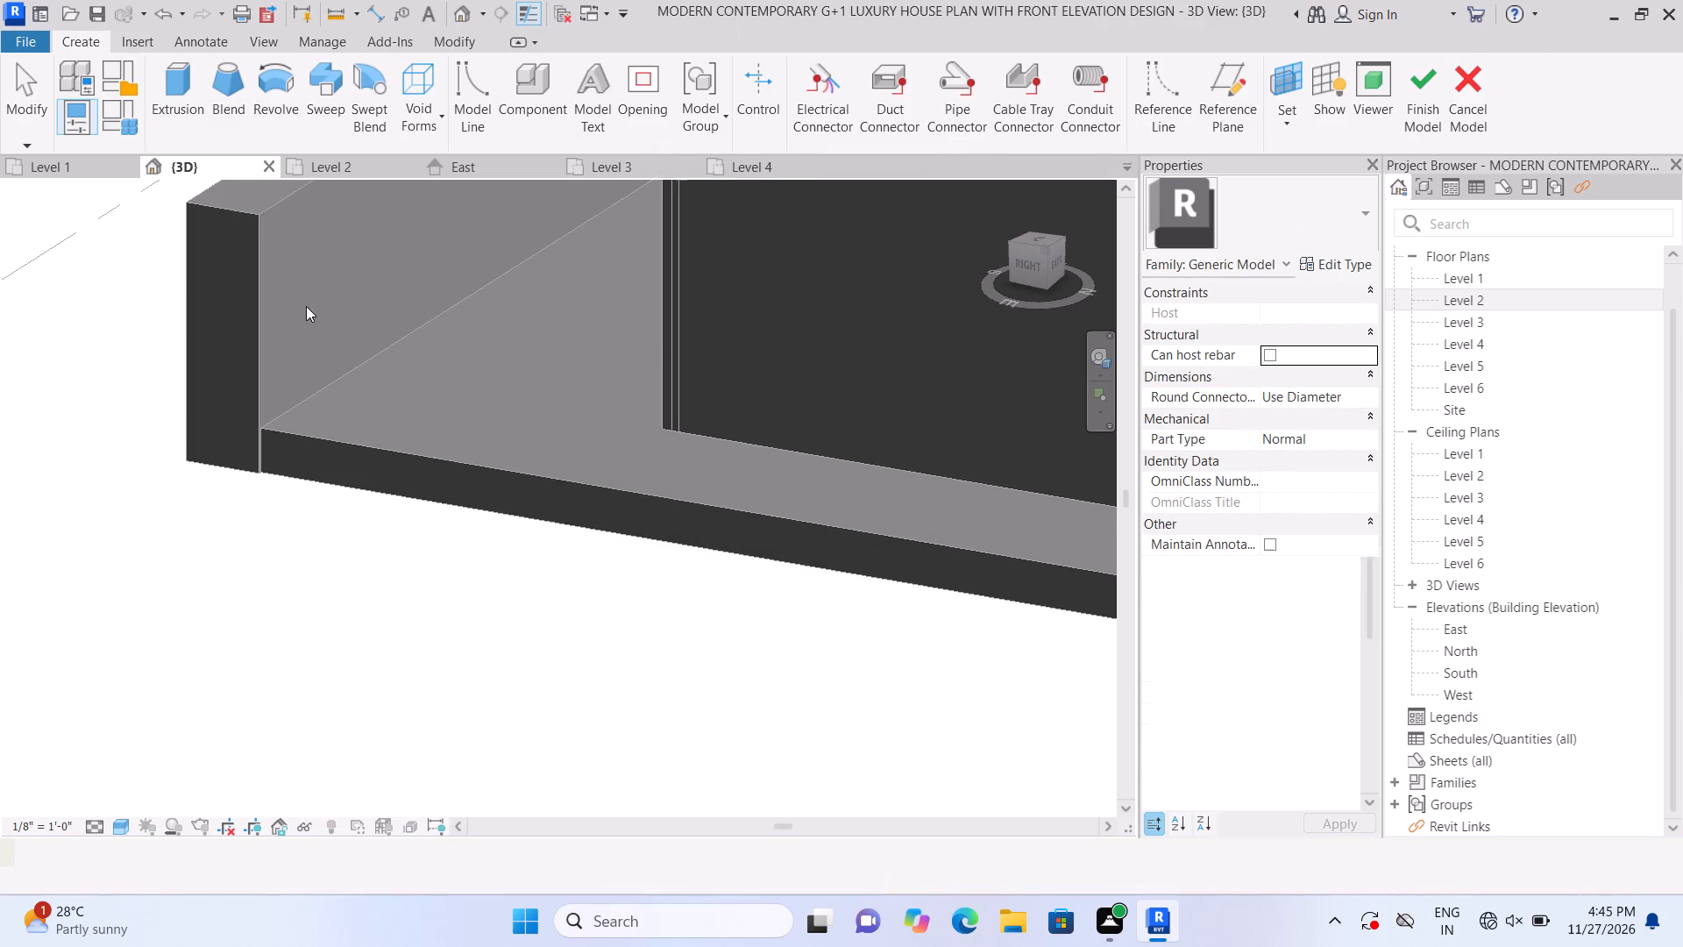
Sketch an extrusion rectangle on the existing boundary wall's end face, 1'-9" wide and about 1'-3 1/2" high, and finish it.
left_click(183, 90)
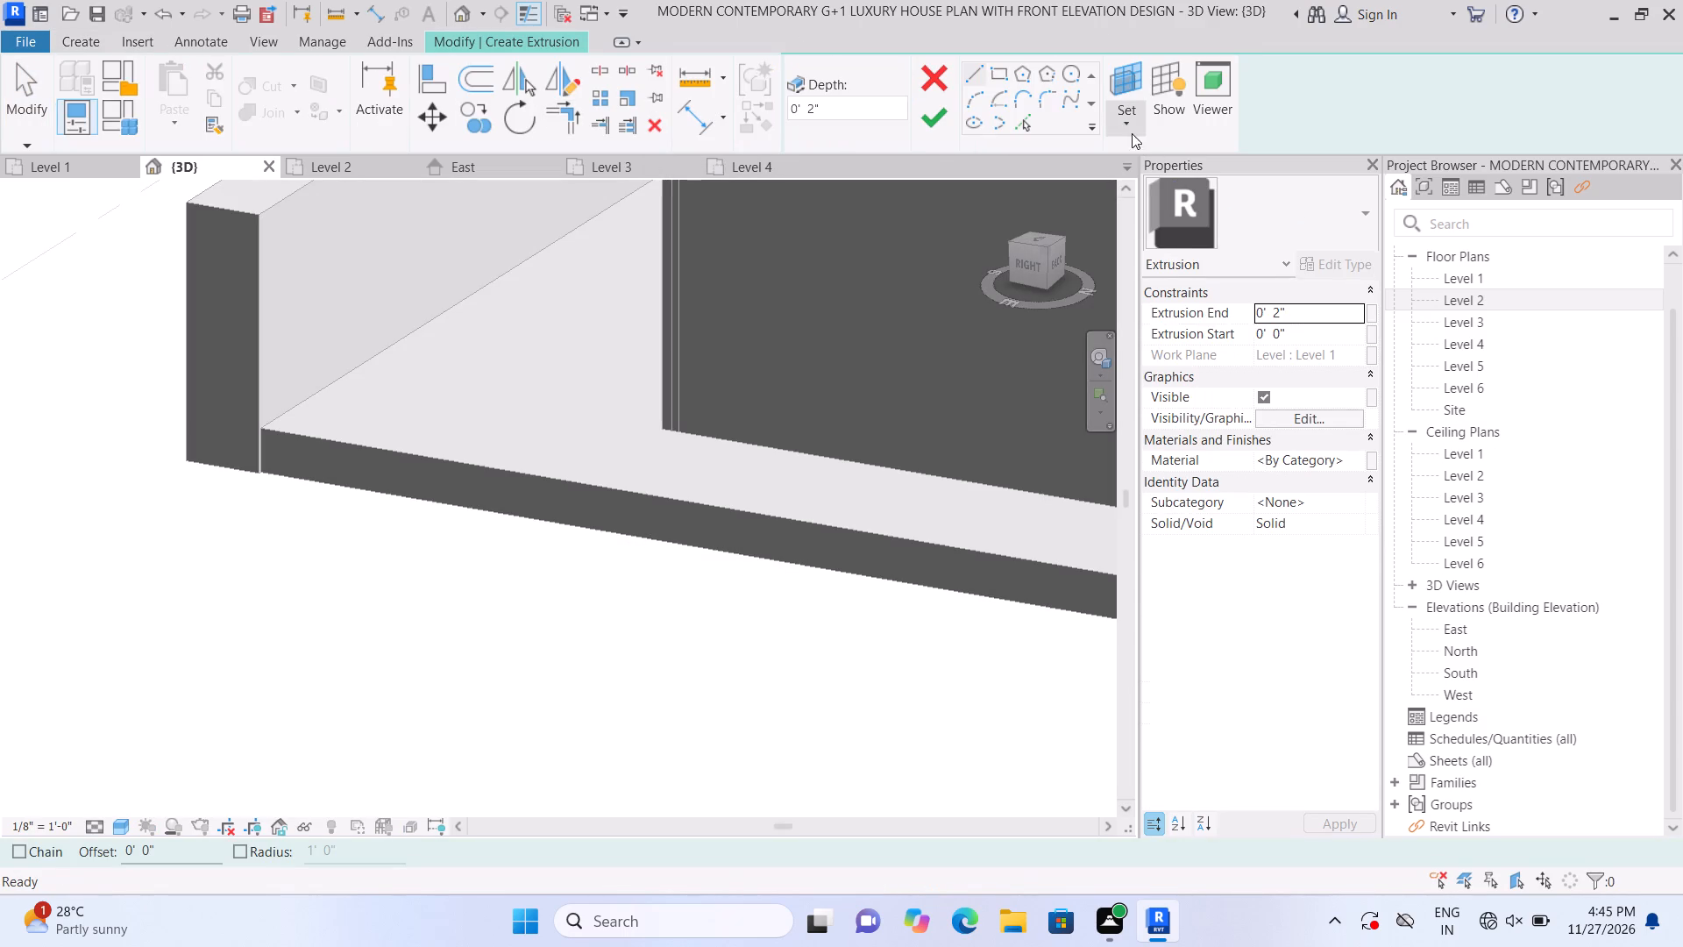
left_click(1127, 125)
left_click(1139, 206)
scroll(279, 455, "up", 2)
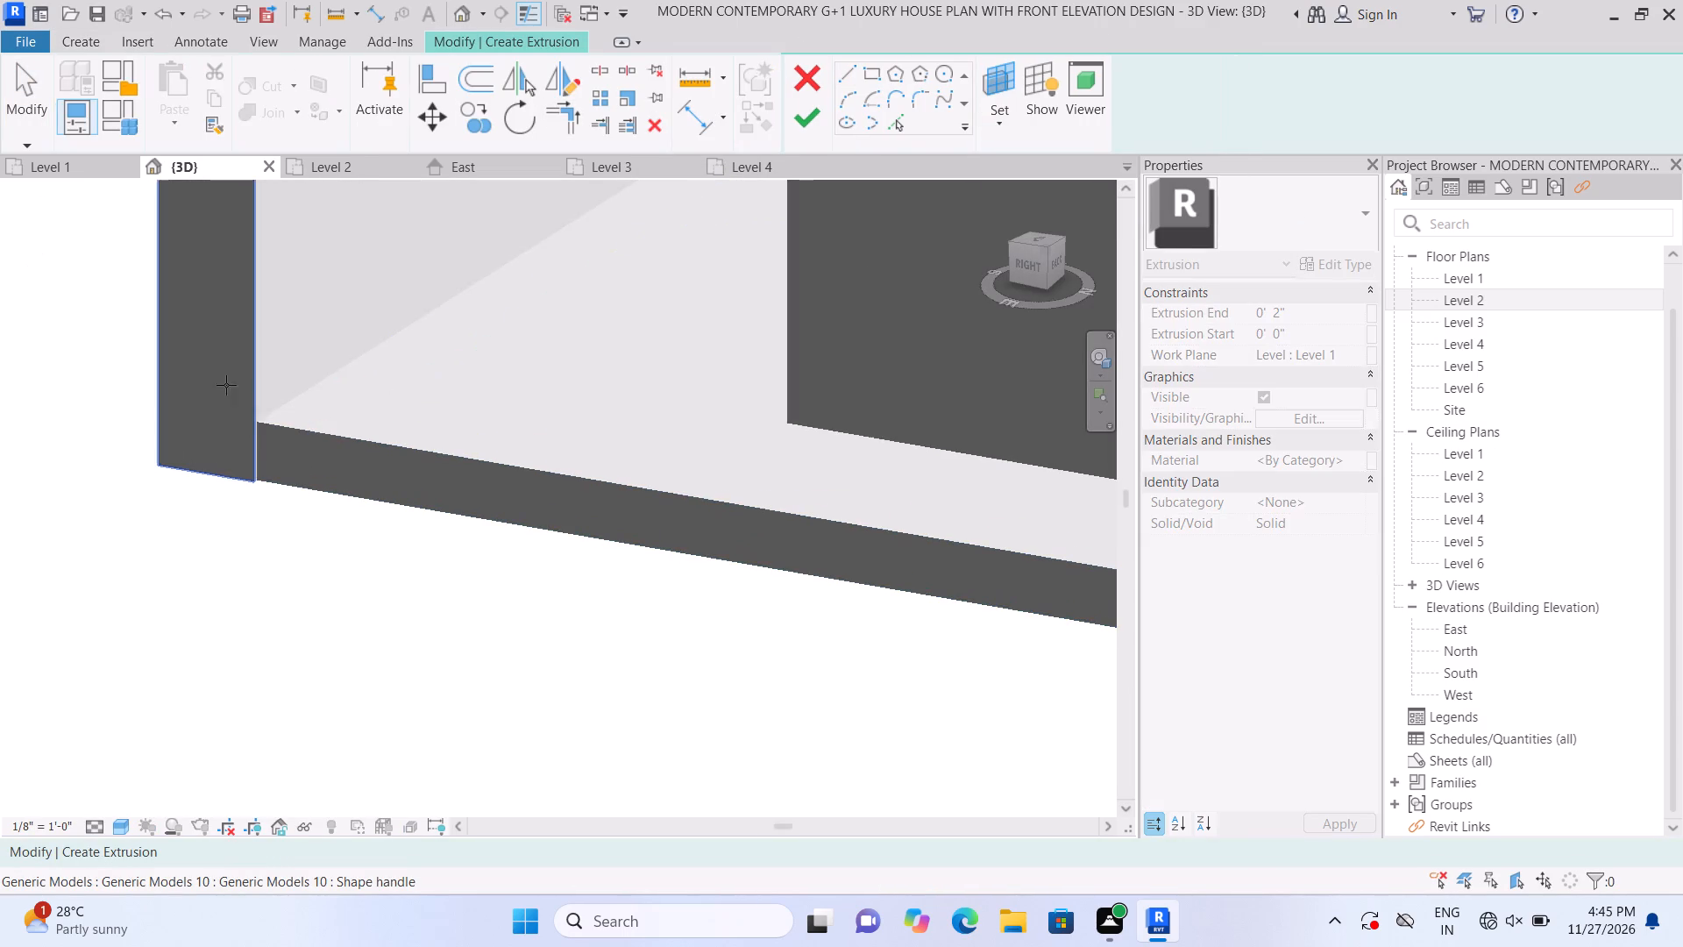
left_click(218, 374)
scroll(420, 404, "down", 1)
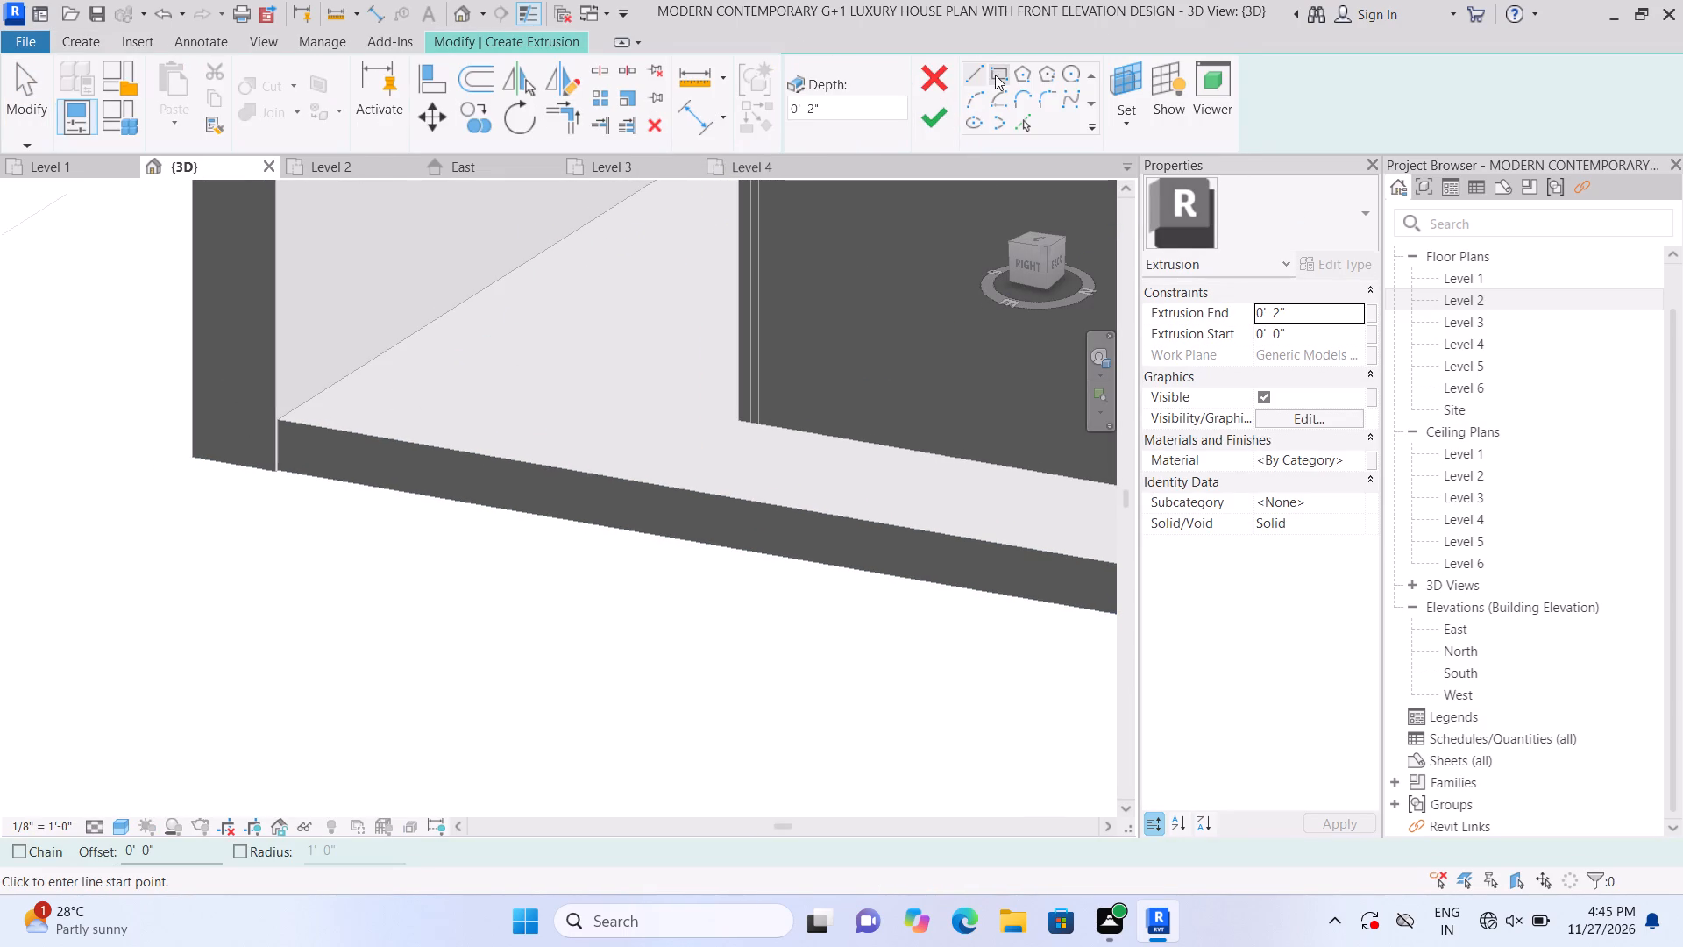
left_click(996, 74)
left_click(202, 454)
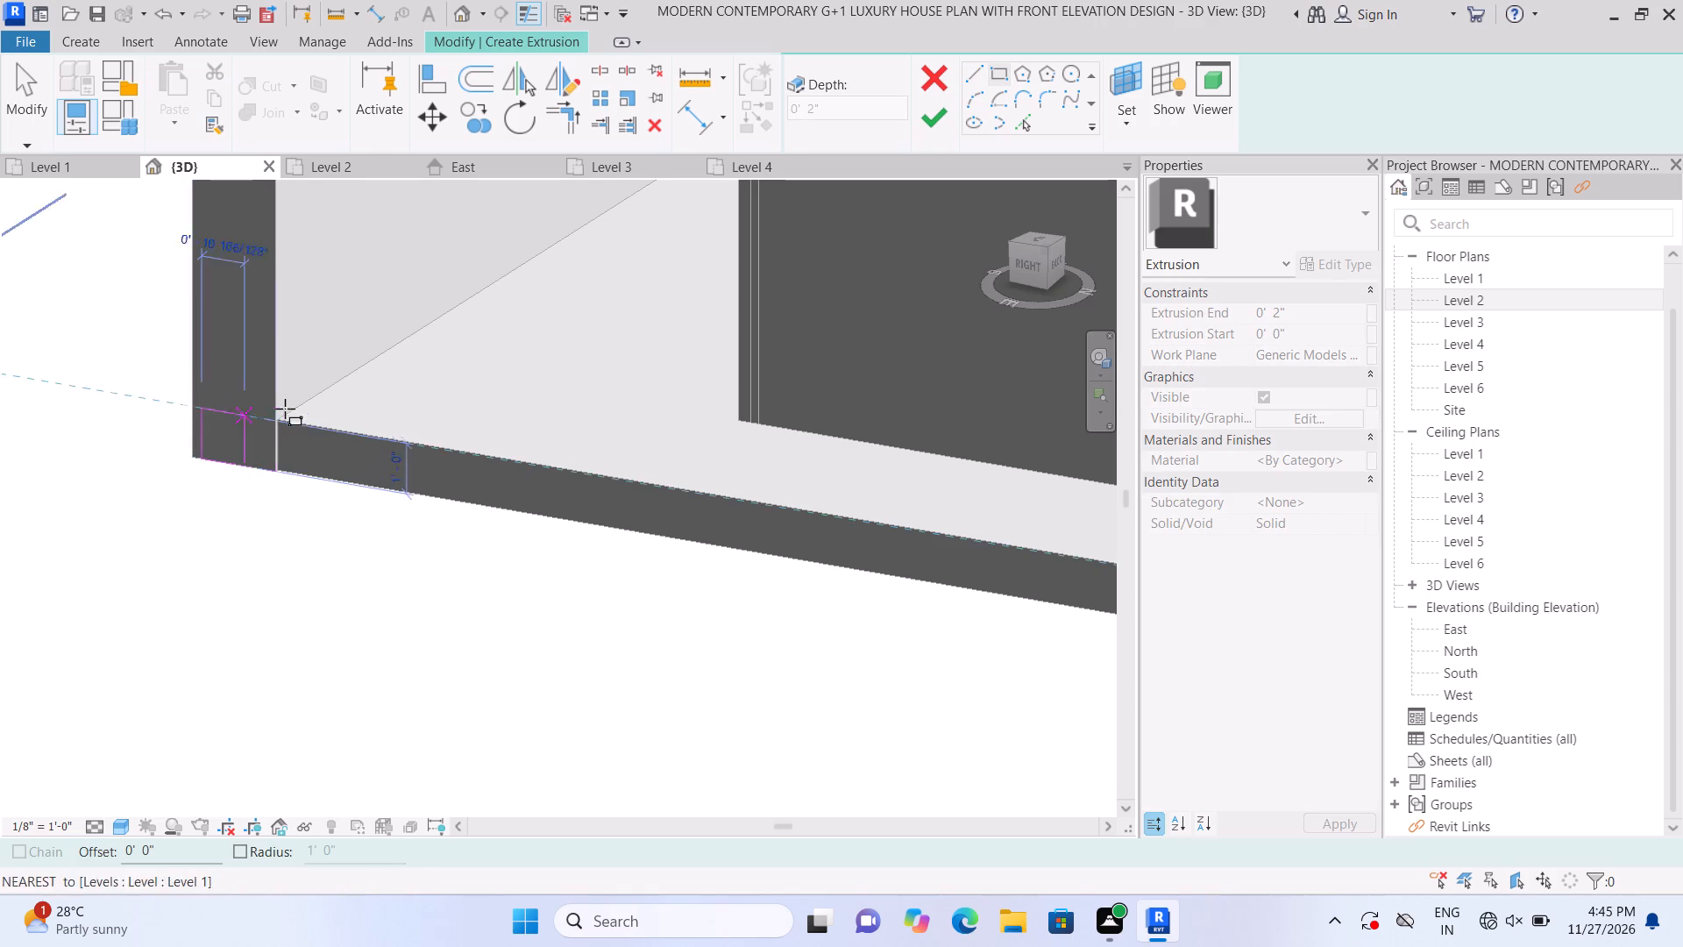
key("Escape")
scroll(234, 411, "up", 1)
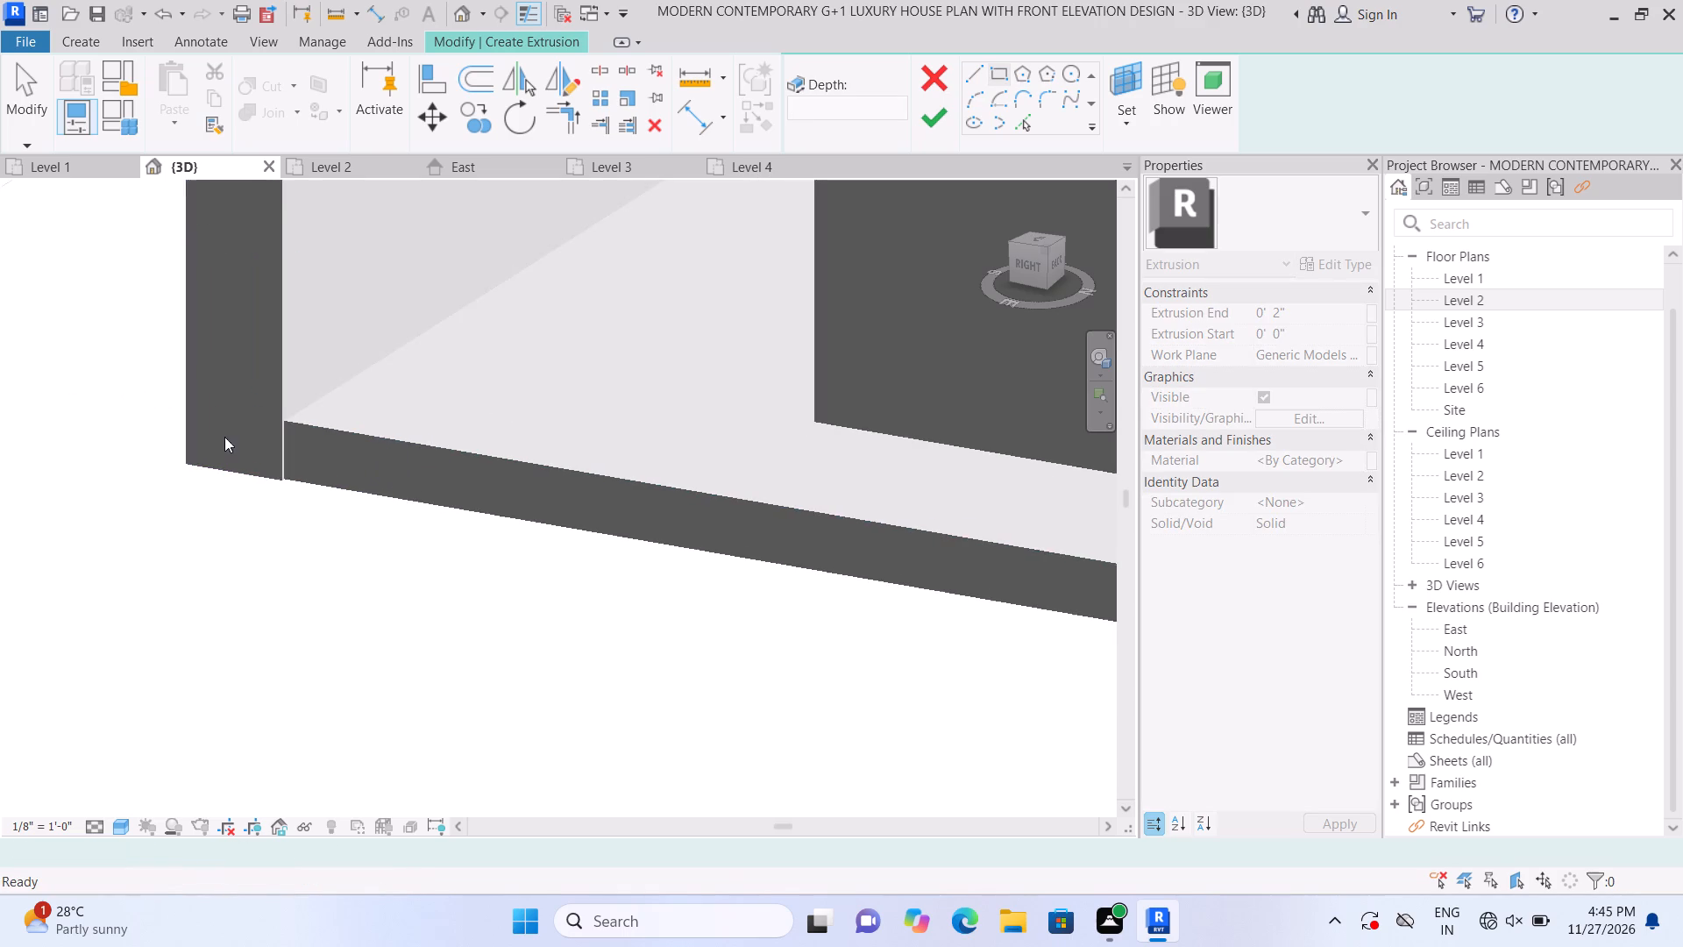
scroll(224, 437, "up", 1)
left_click(181, 470)
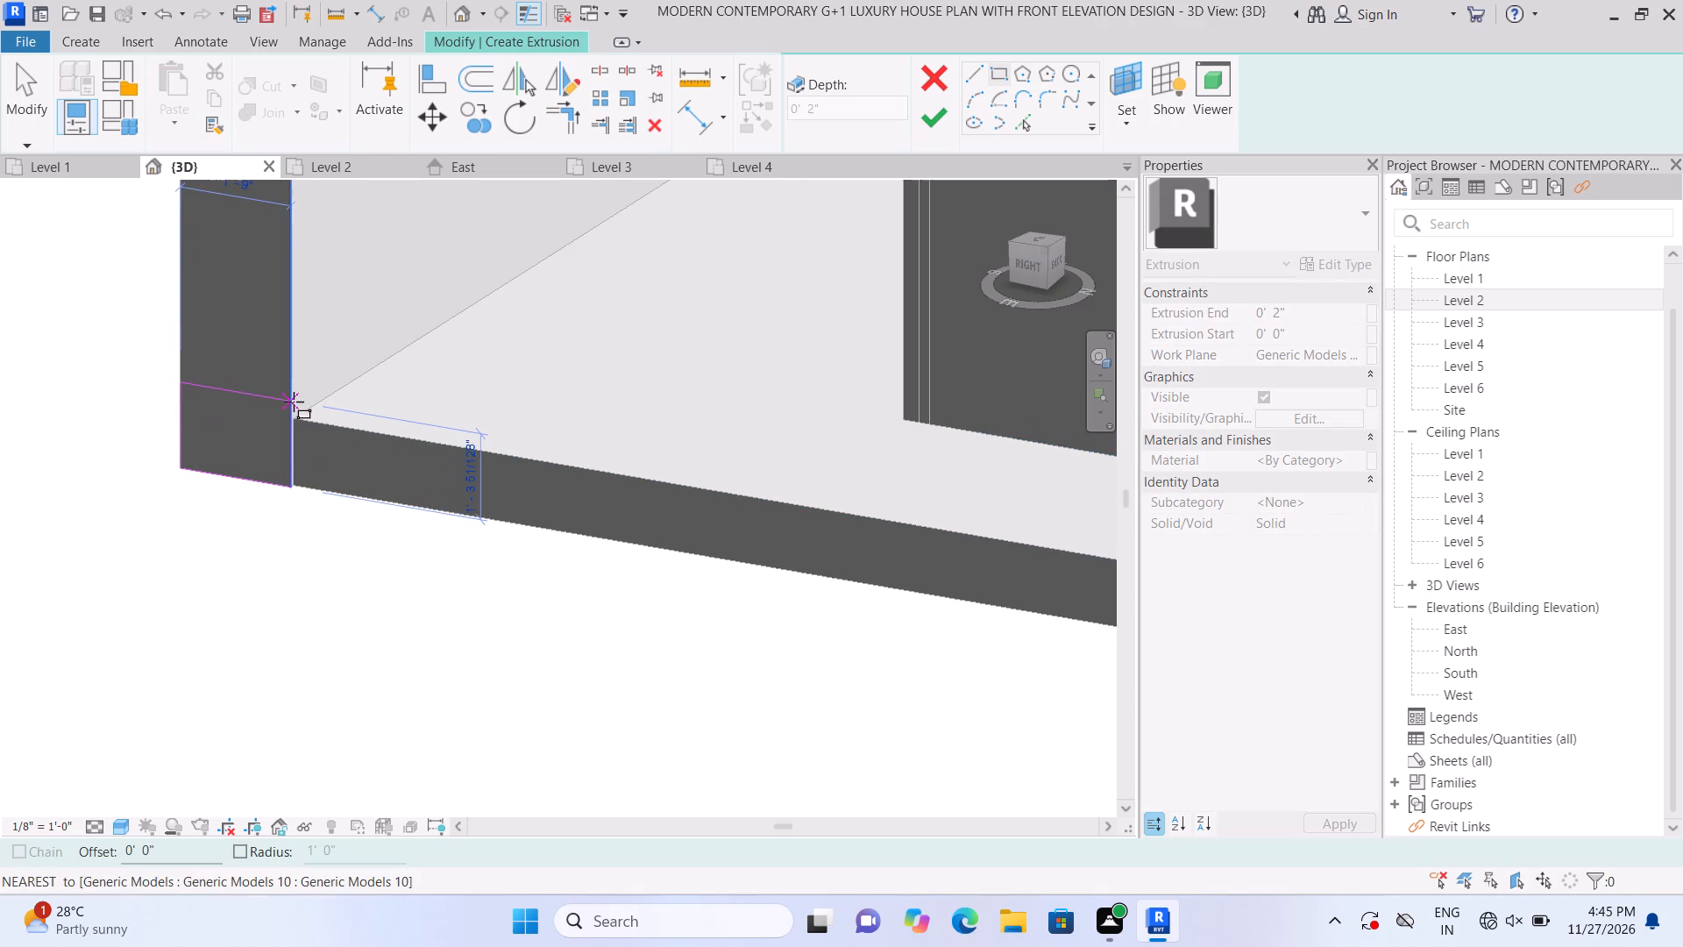
left_click(295, 402)
left_click(932, 127)
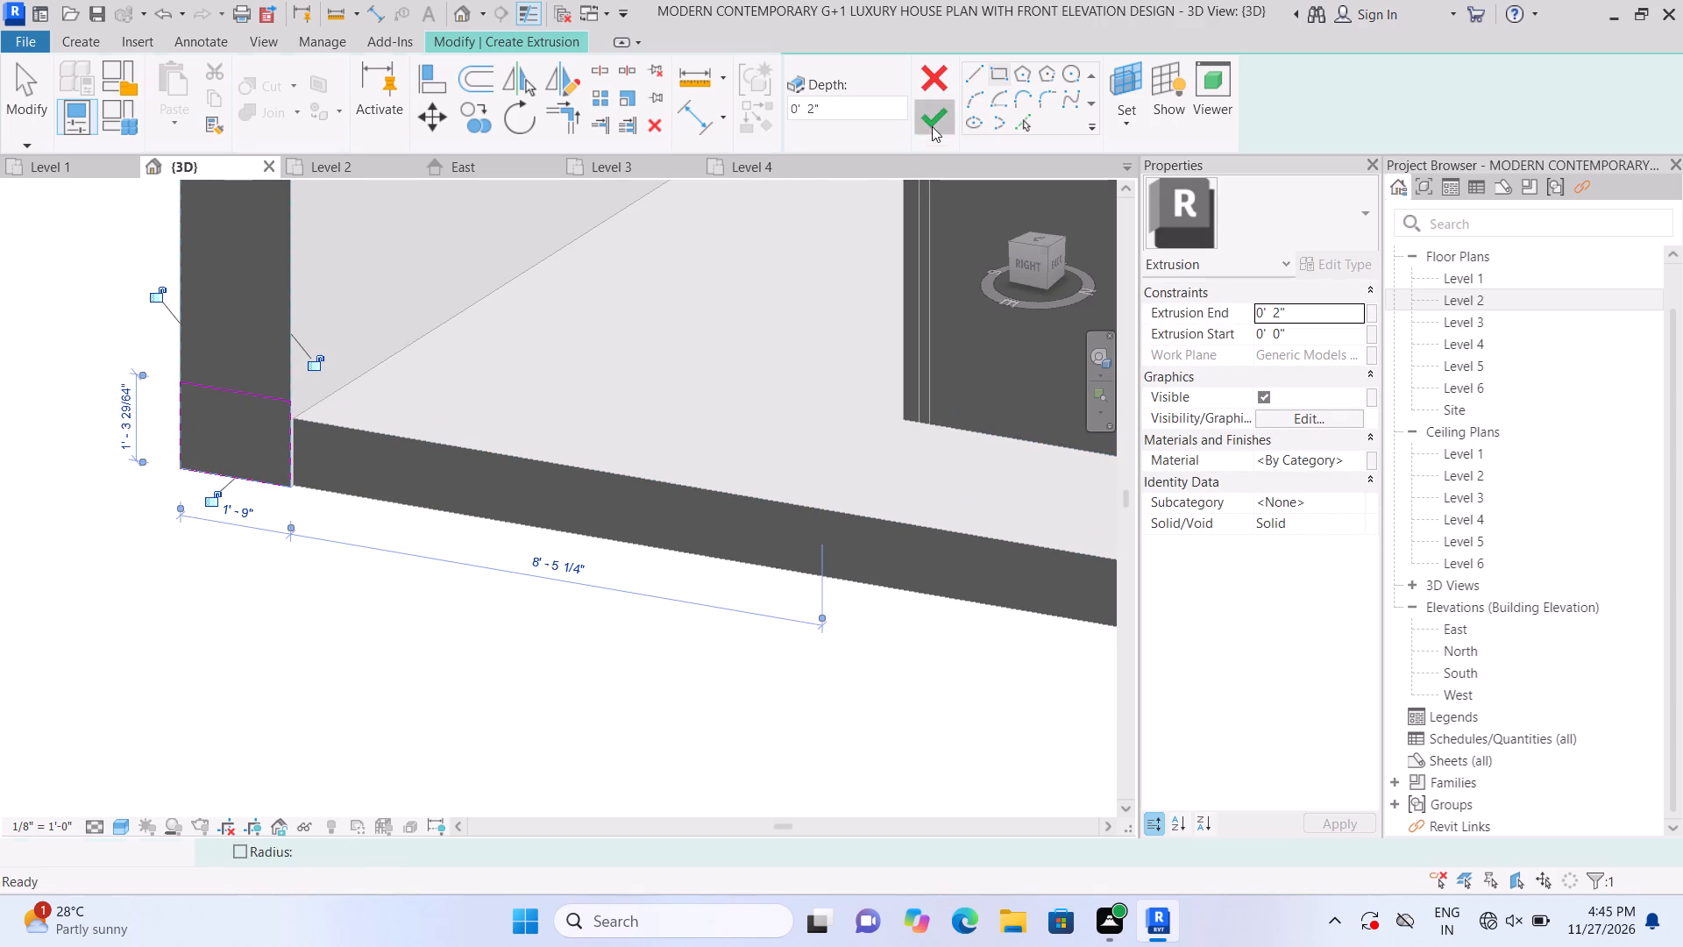
Set the new extrusion's end to 1' 9".
left_click(1339, 309)
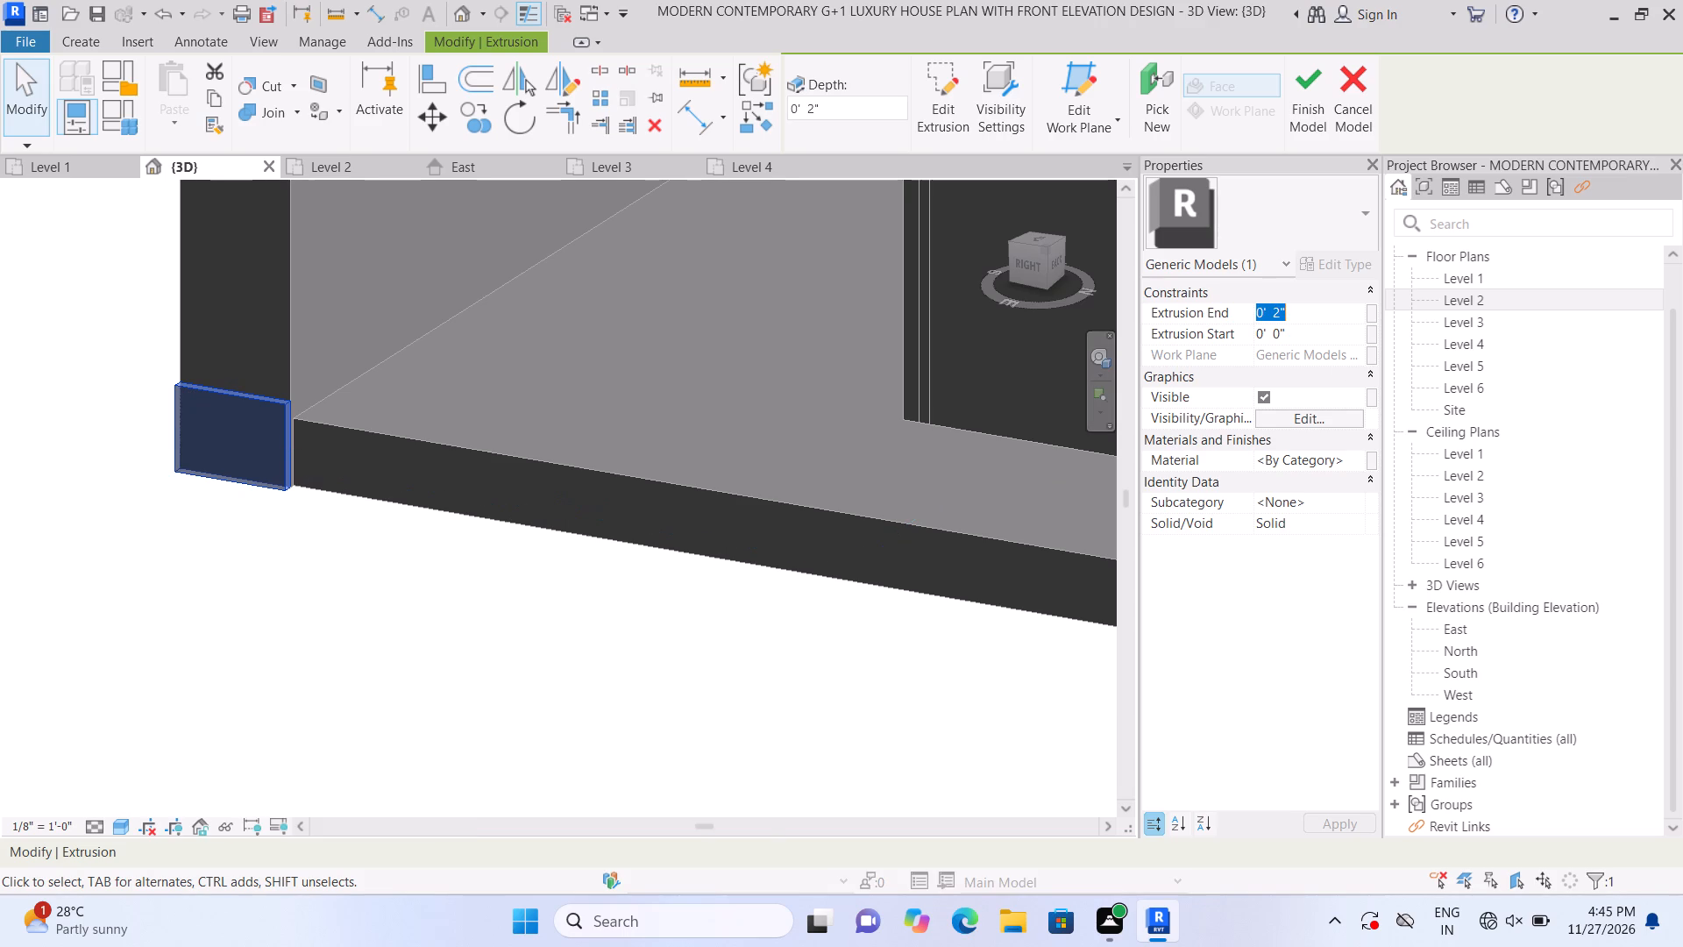
key("BackSpace")
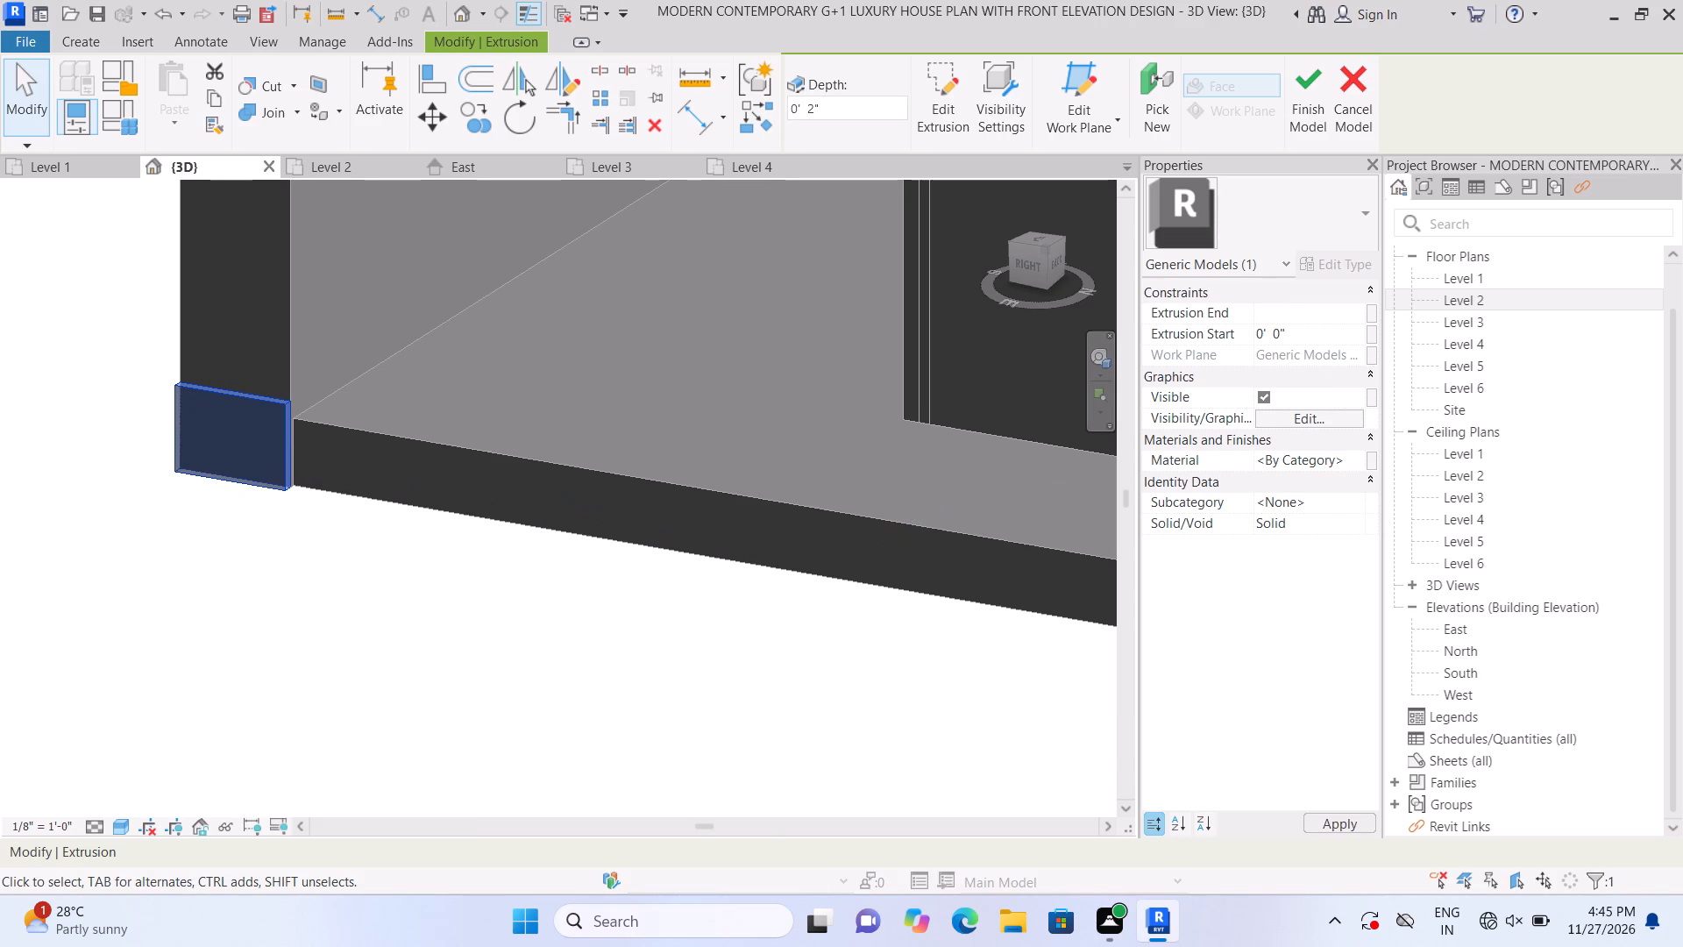
key("1")
key("apostrophe")
type("9\"")
key("Return")
Lengthen the extruded block partway along the base slab's edge and raise its top level with the adjoining boundary wall.
scroll(423, 566, "down", 1)
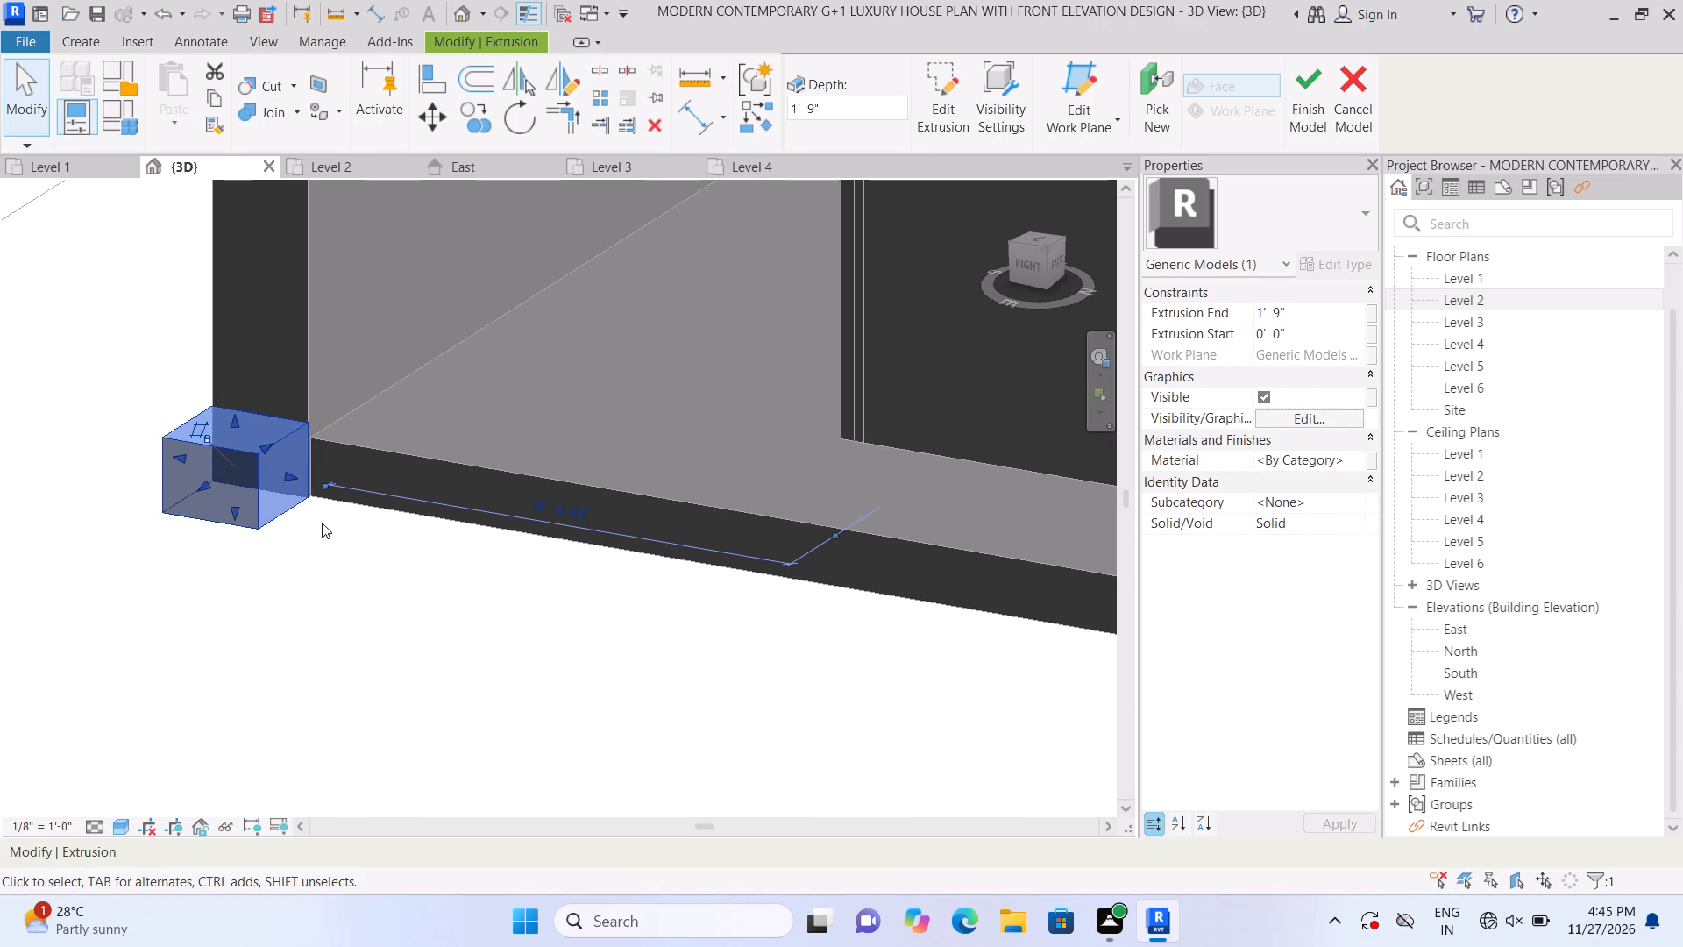
left_click_drag(289, 473, 722, 545)
left_click(725, 545)
scroll(420, 769, "down", 4)
scroll(430, 566, "up", 1)
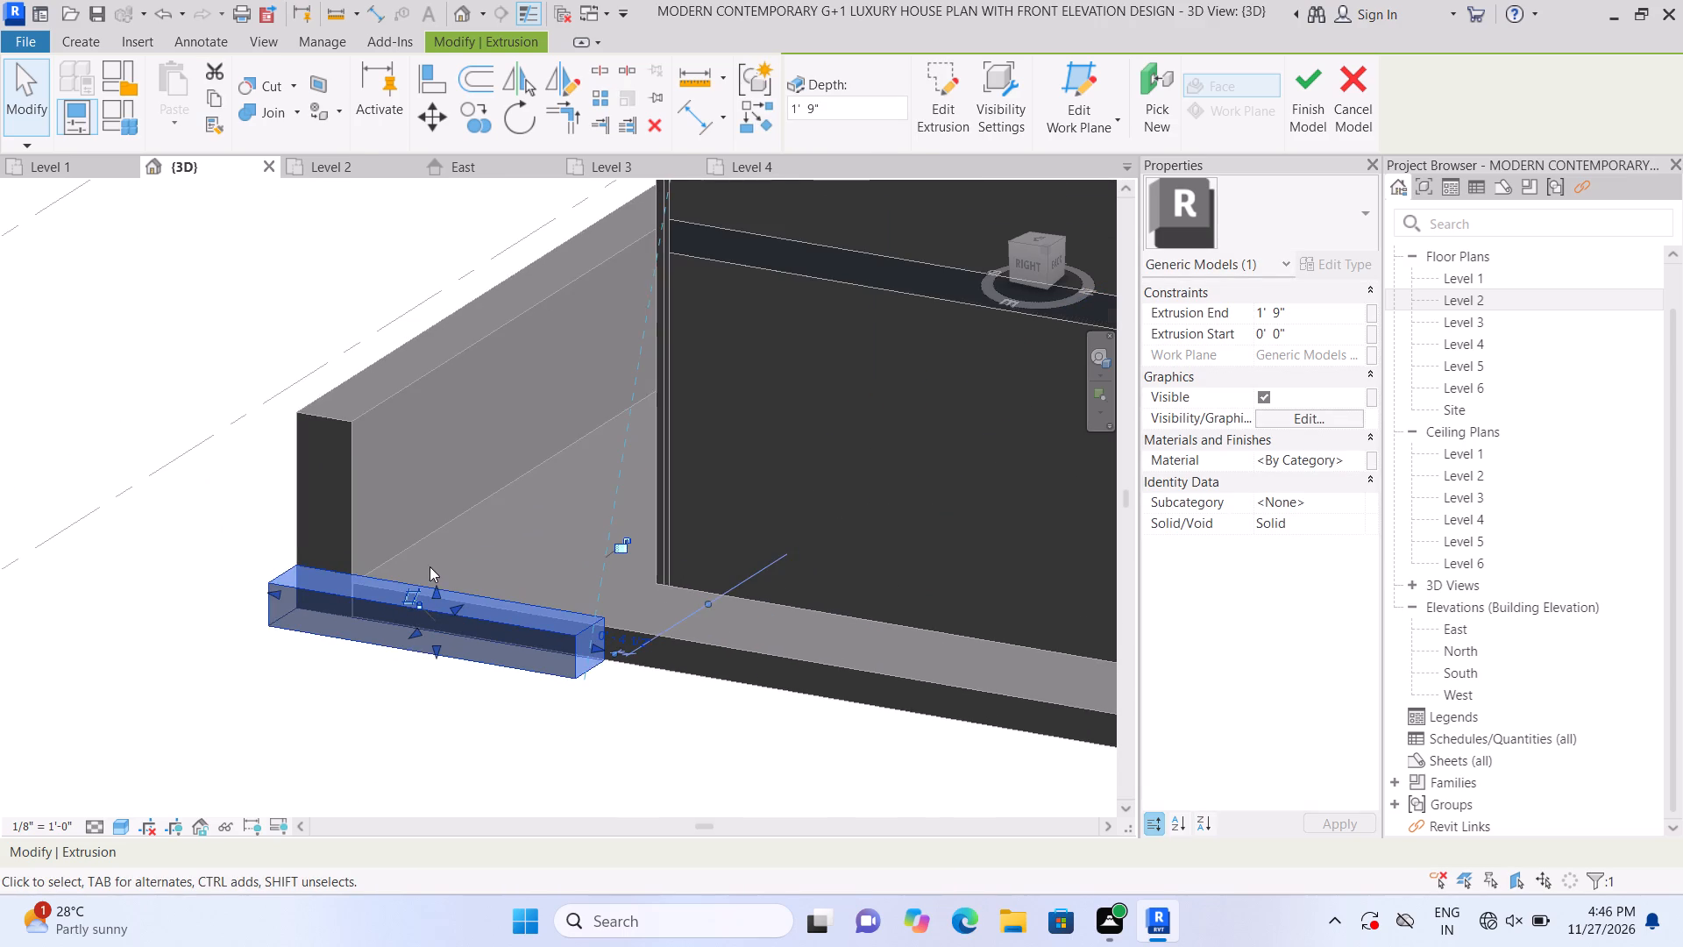
scroll(430, 566, "up", 2)
left_click_drag(439, 599, 483, 381)
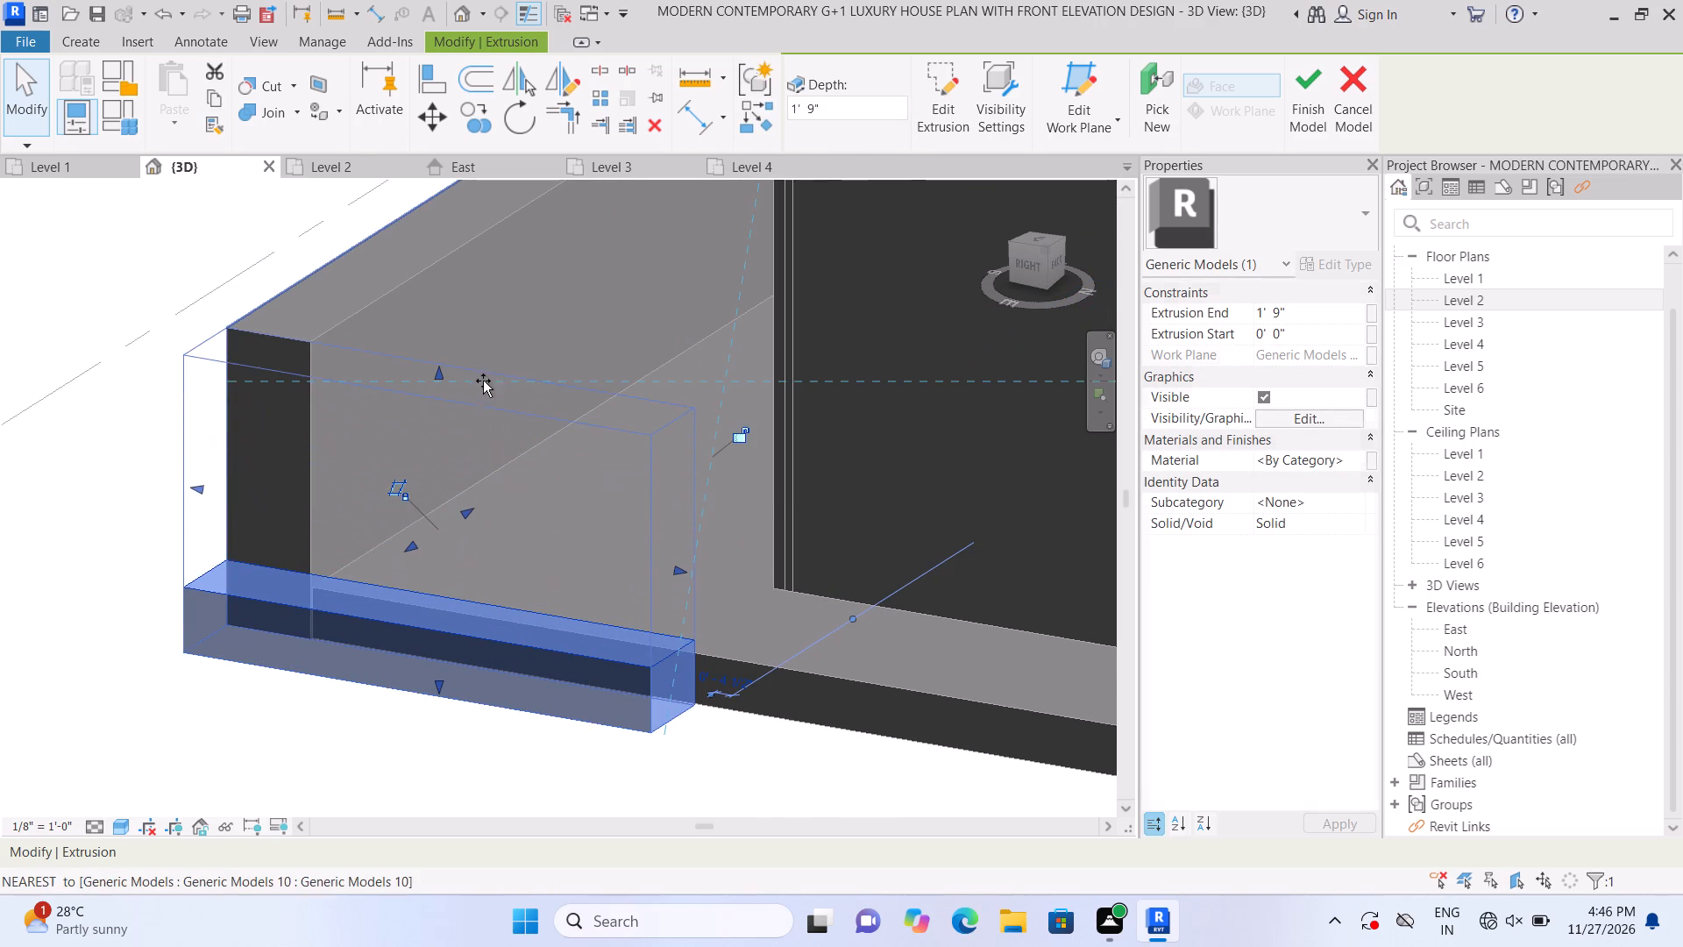
left_click_drag(483, 381, 484, 379)
left_click(156, 774)
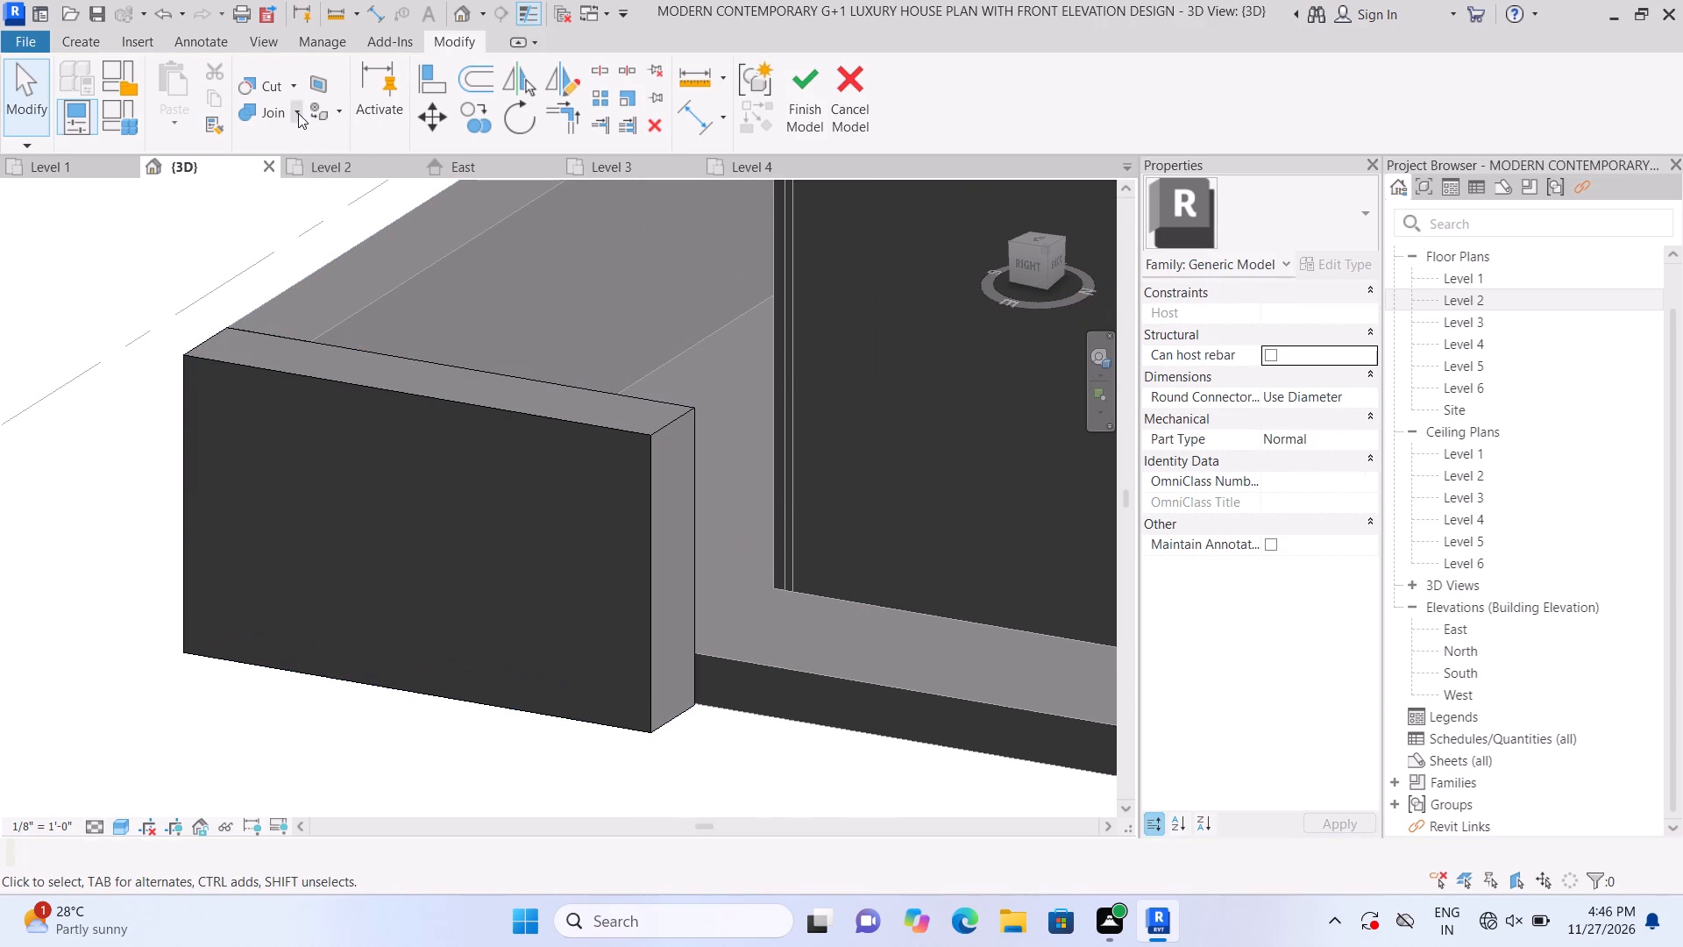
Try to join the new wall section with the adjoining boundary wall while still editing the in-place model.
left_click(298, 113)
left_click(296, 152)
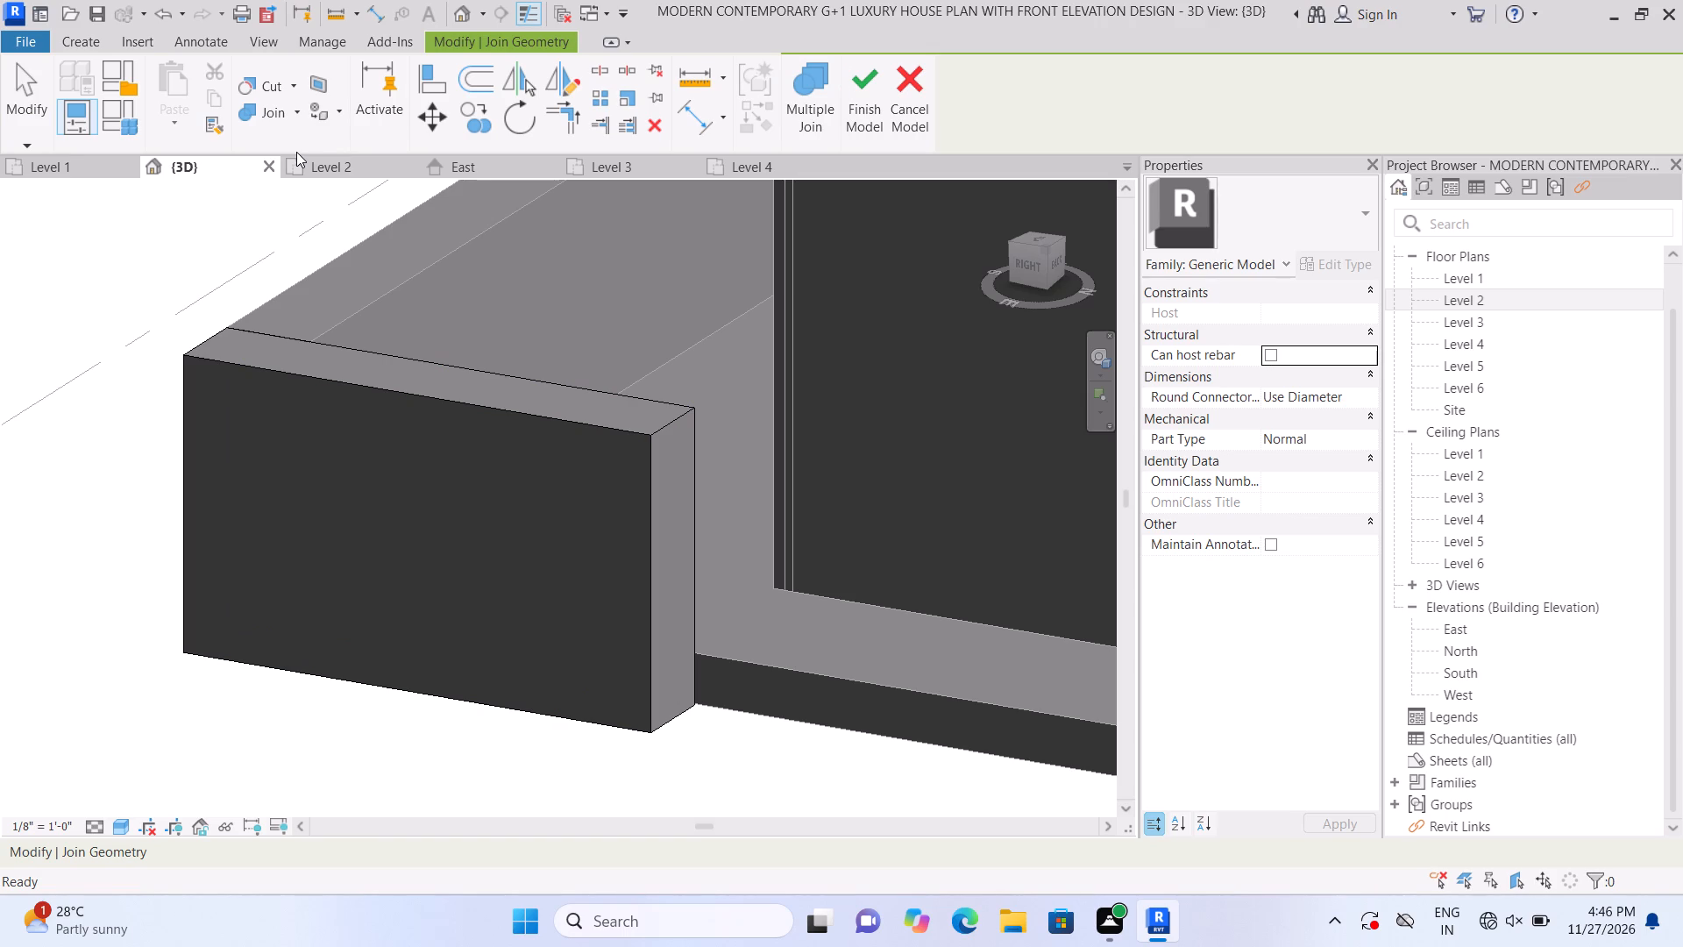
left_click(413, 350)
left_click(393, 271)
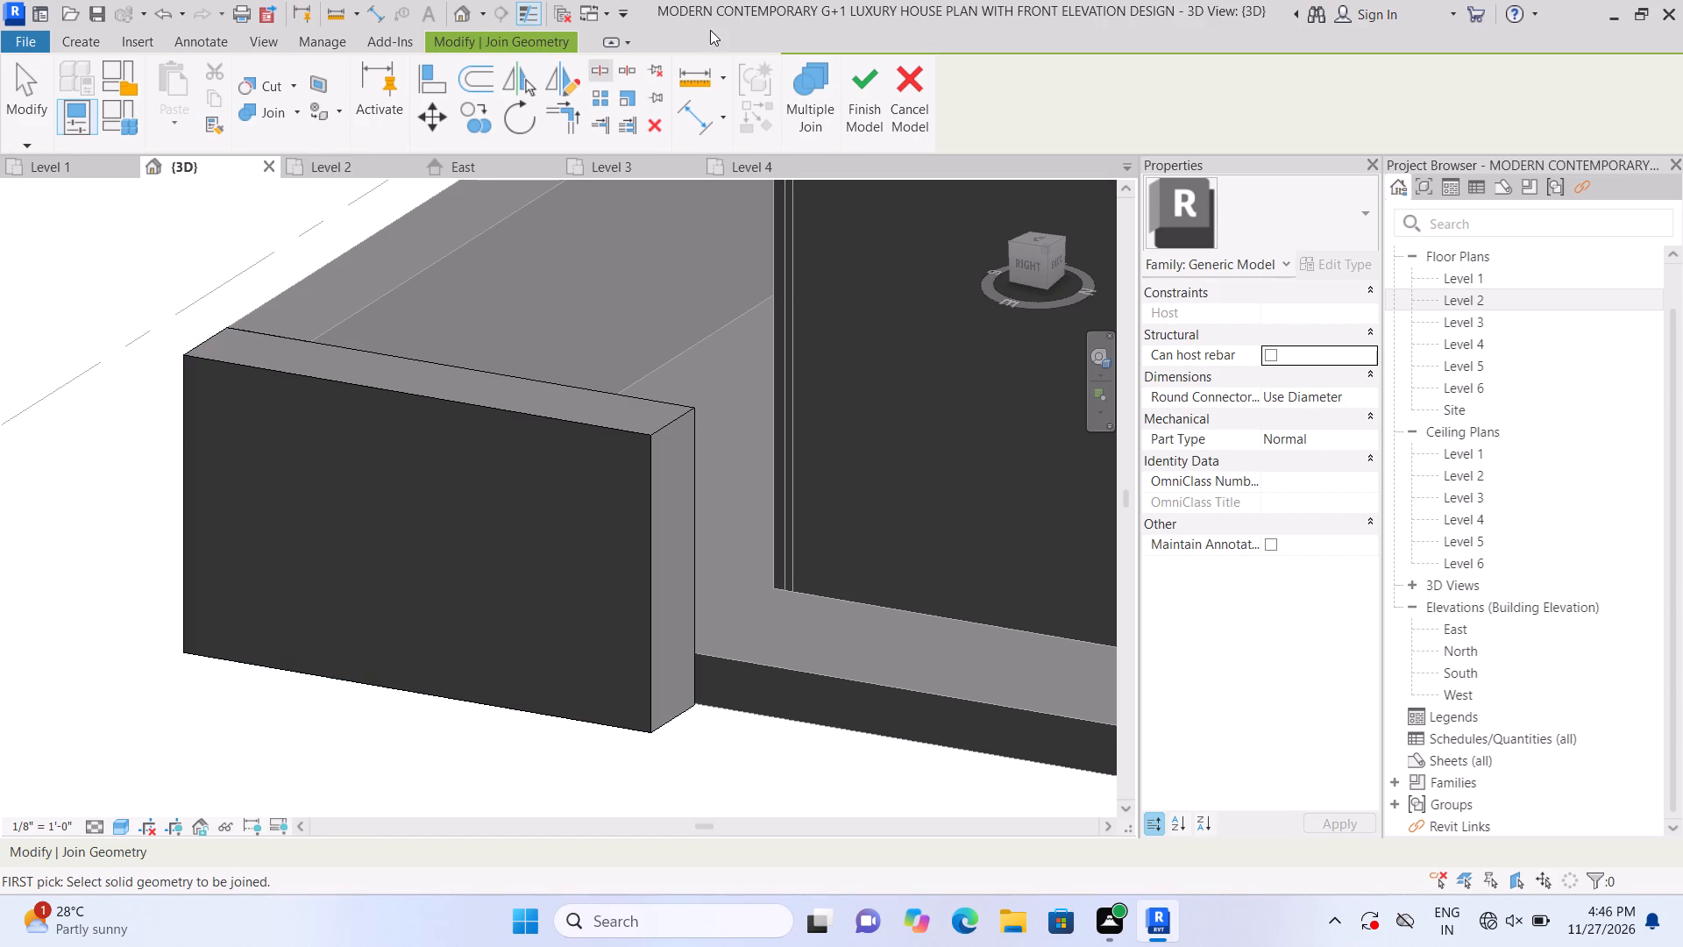
Finish the in-place model of the new boundary wall section.
left_click(868, 106)
Join the geometry of the new boundary wall section and the adjoining boundary wall at their shared corner.
scroll(221, 284, "up", 2)
left_click(252, 111)
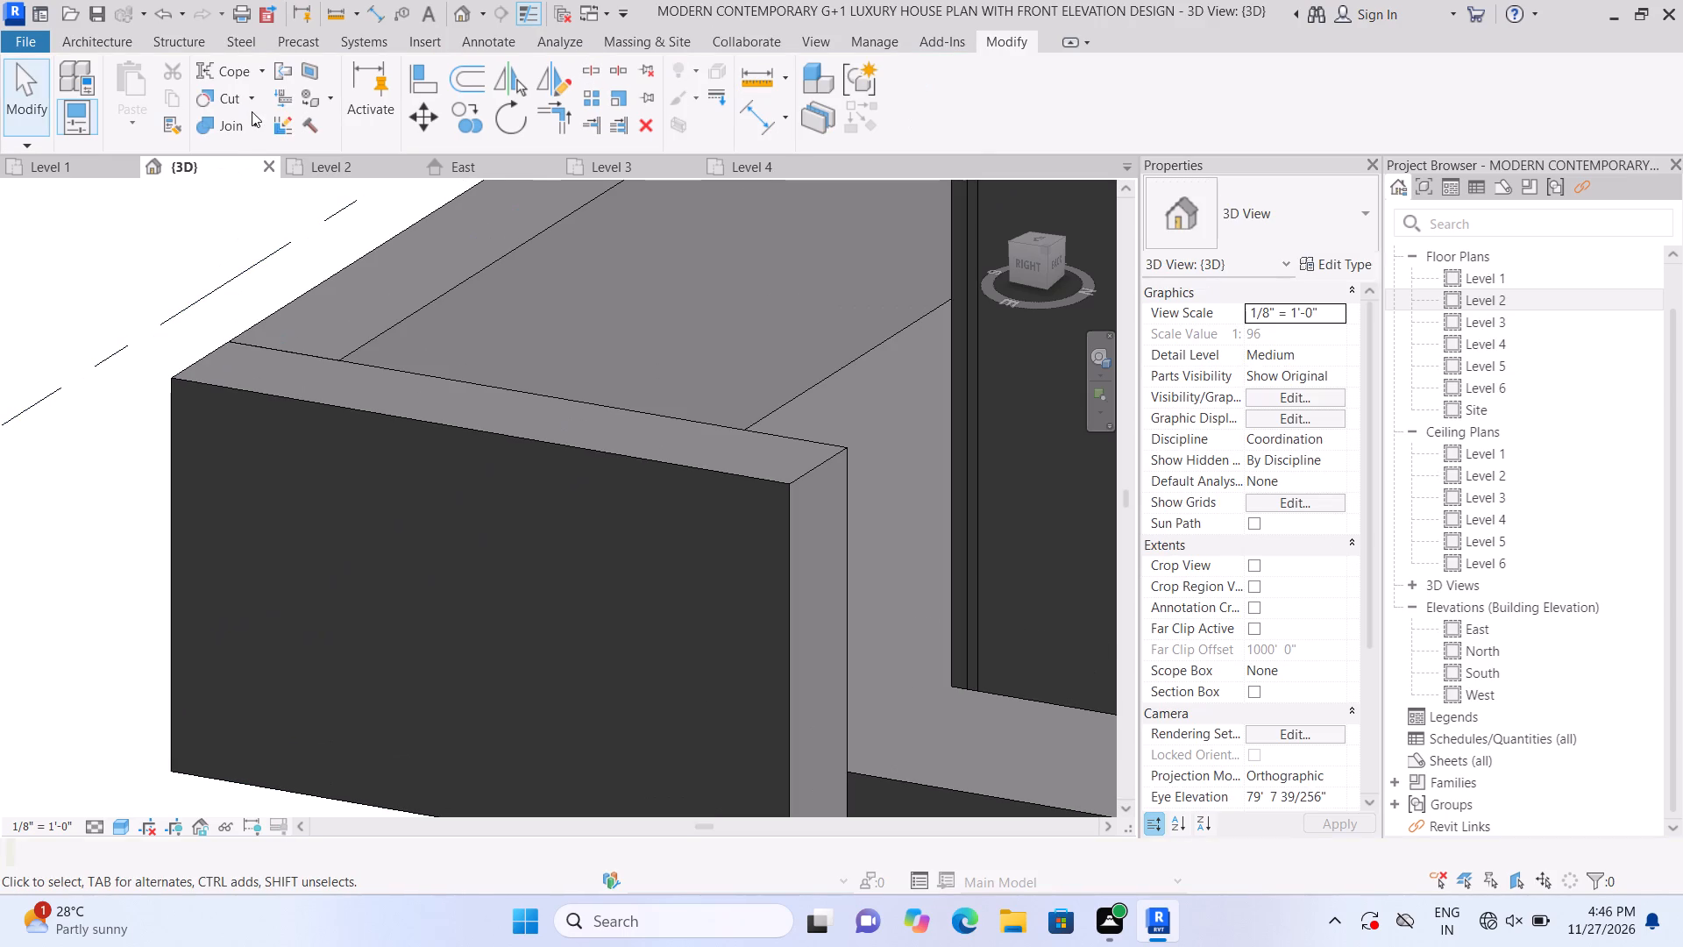
left_click(252, 127)
left_click(252, 166)
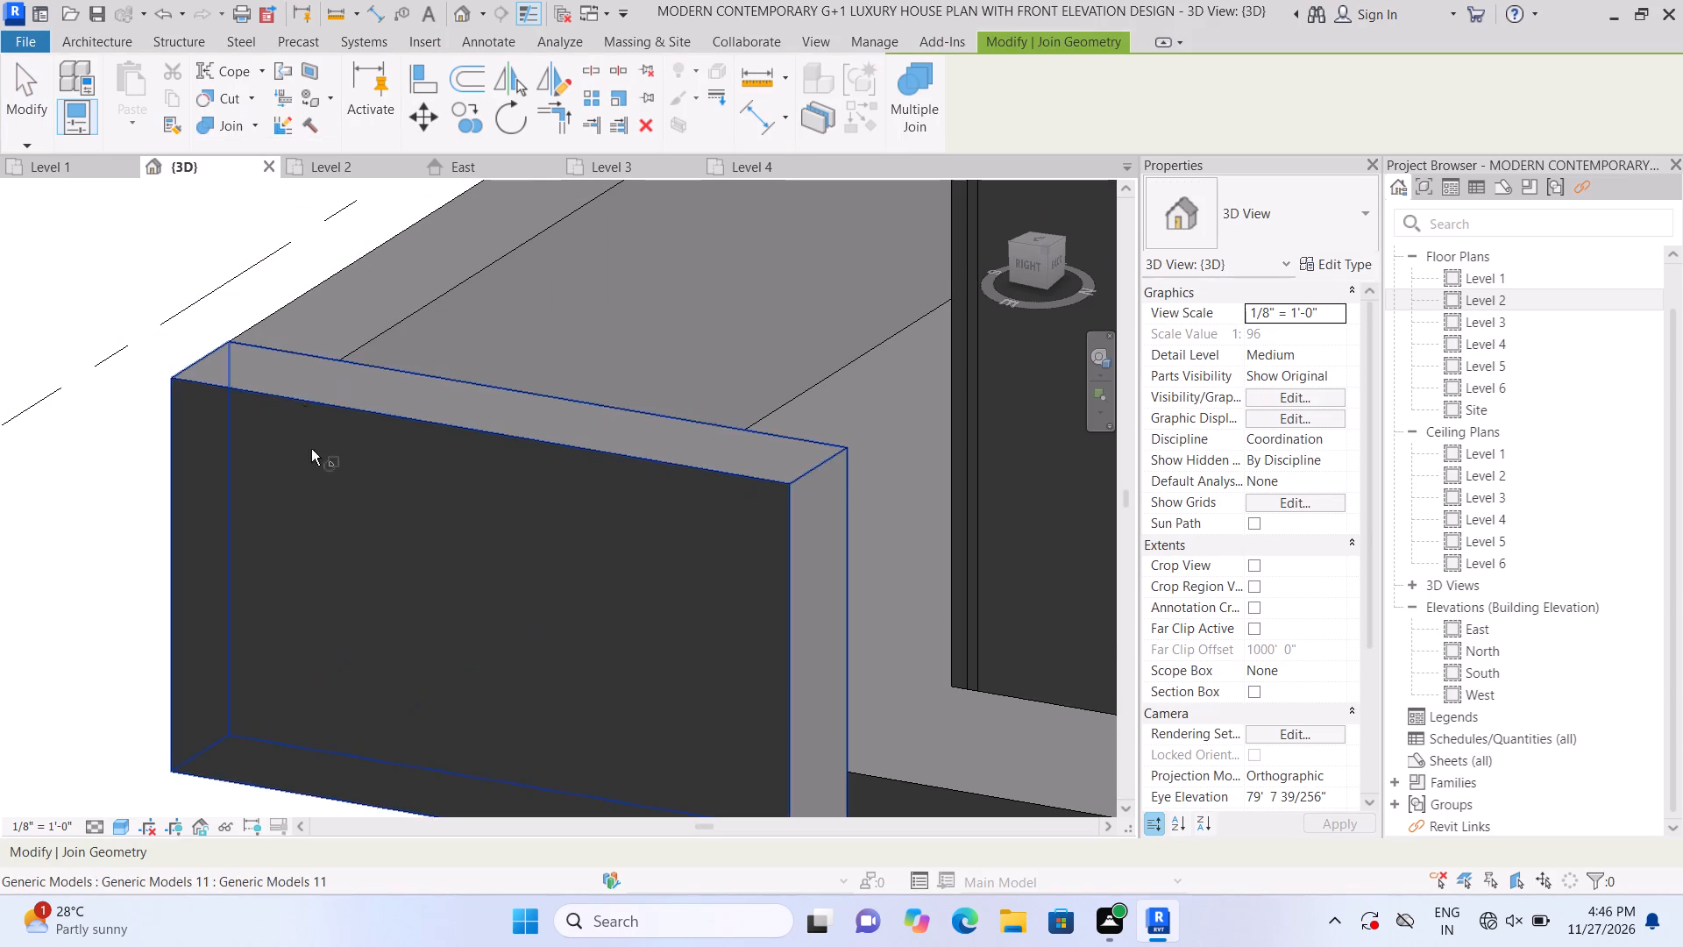
left_click(313, 463)
left_click(334, 310)
scroll(279, 310, "down", 9)
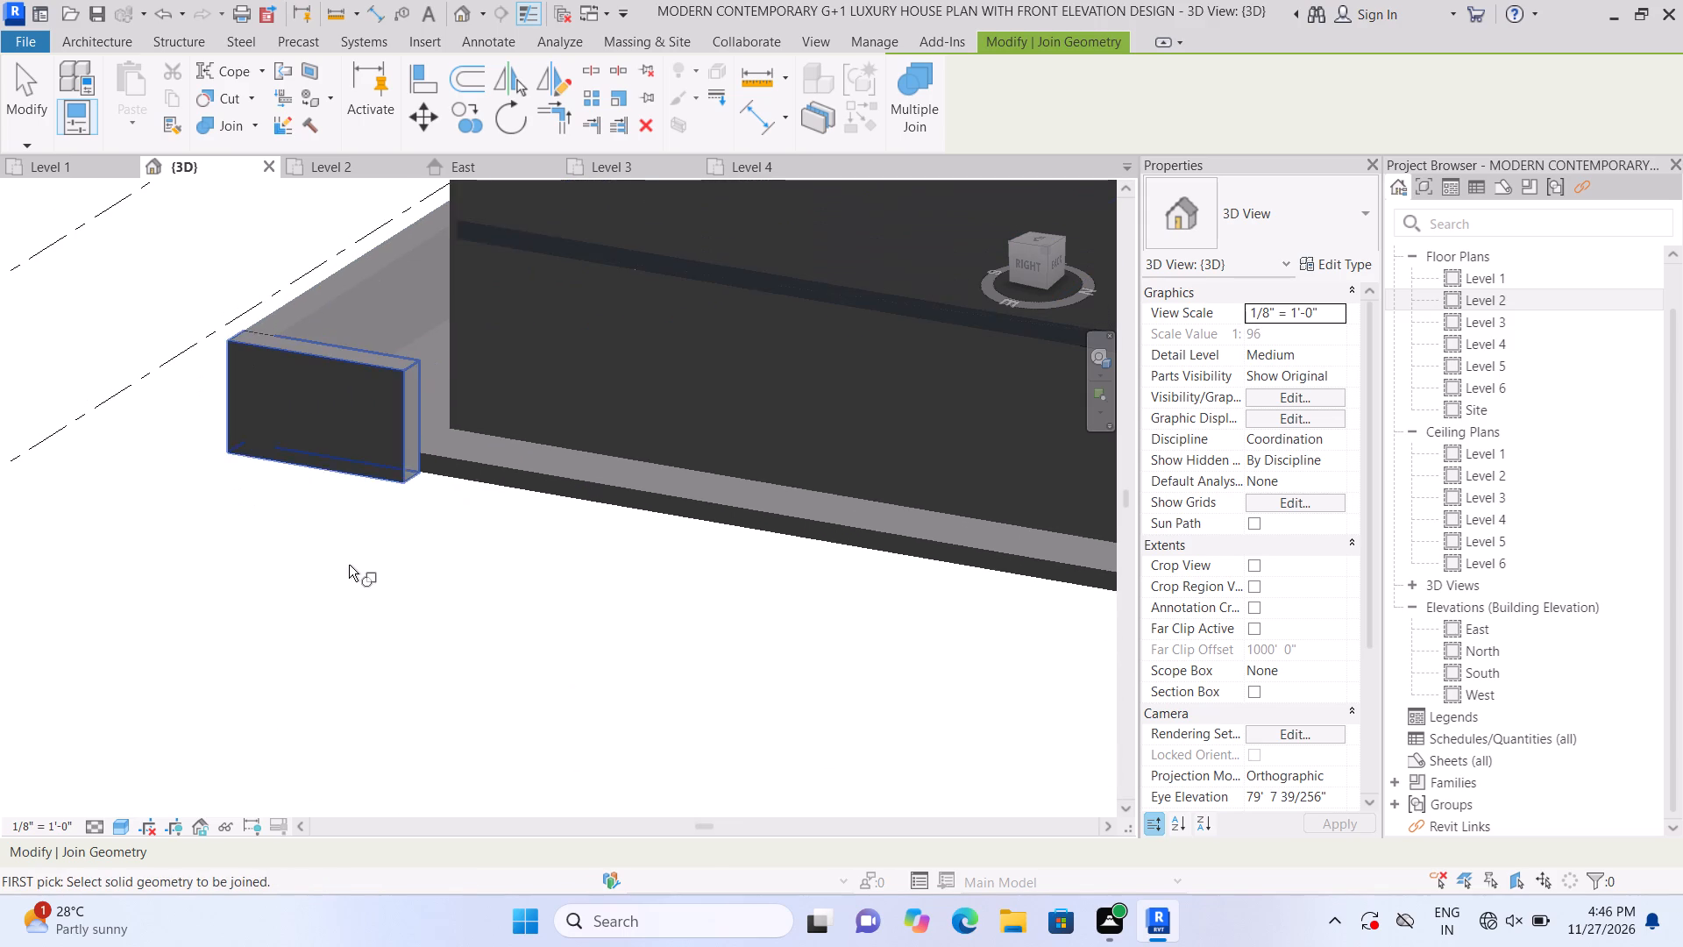
key("Escape")
Stretch the new boundary wall section along the base slab's edge up to the slab's far corner.
middle_click_drag(323, 566, 37, 534)
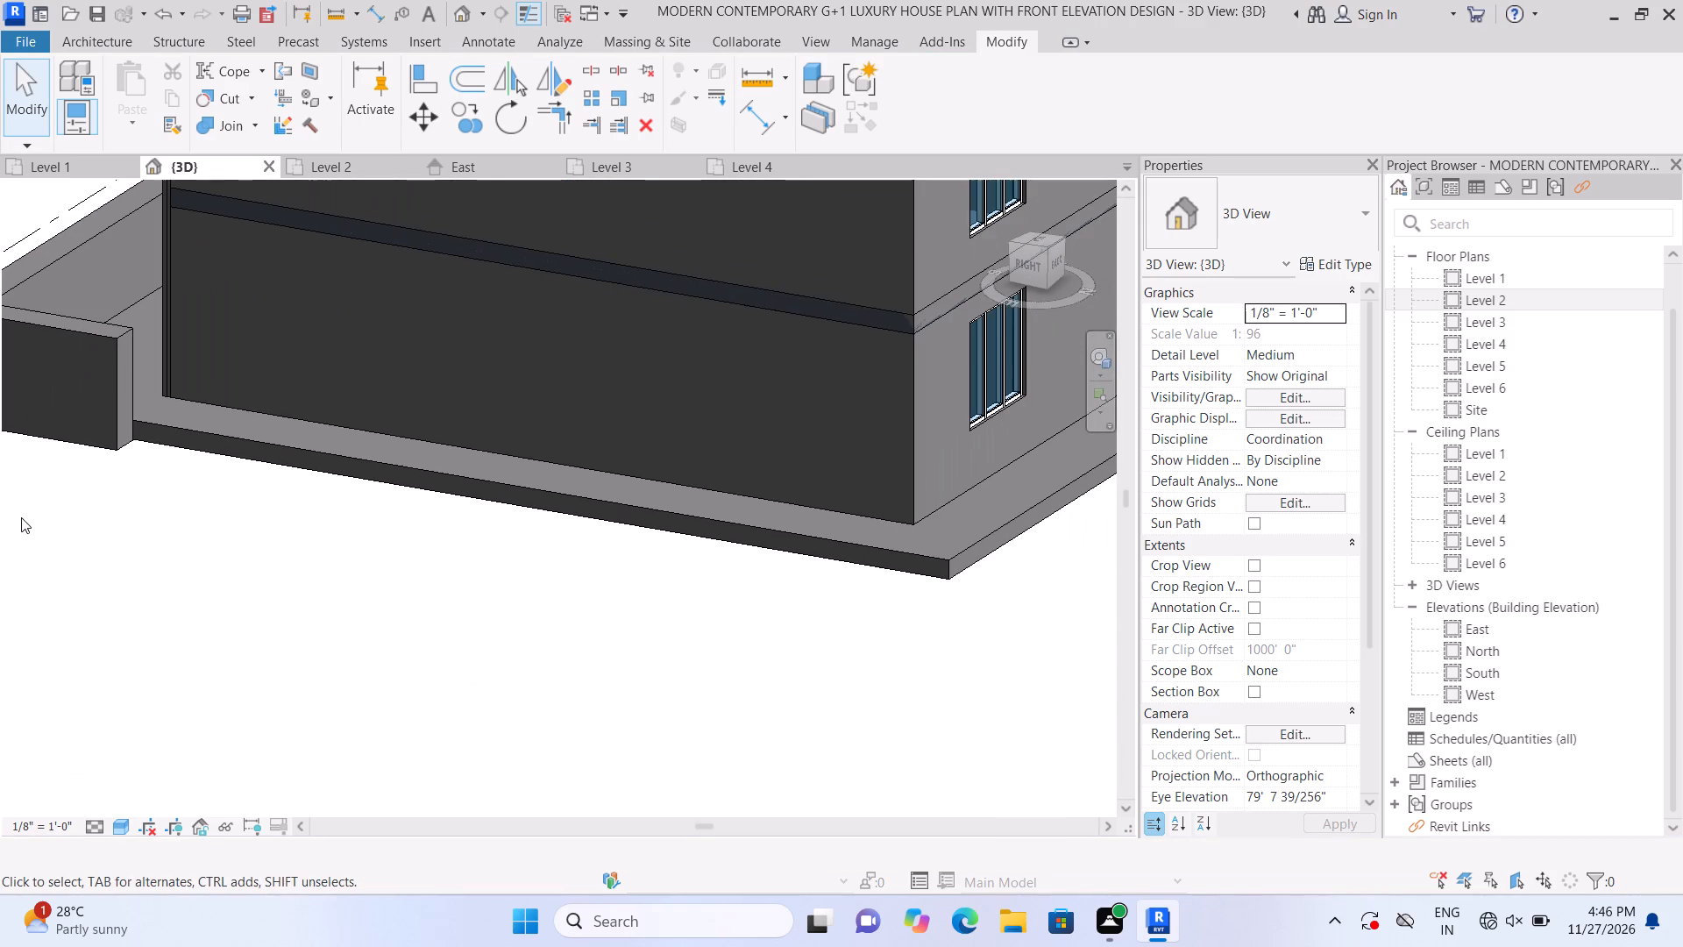
left_click(74, 377)
scroll(117, 396, "down", 3)
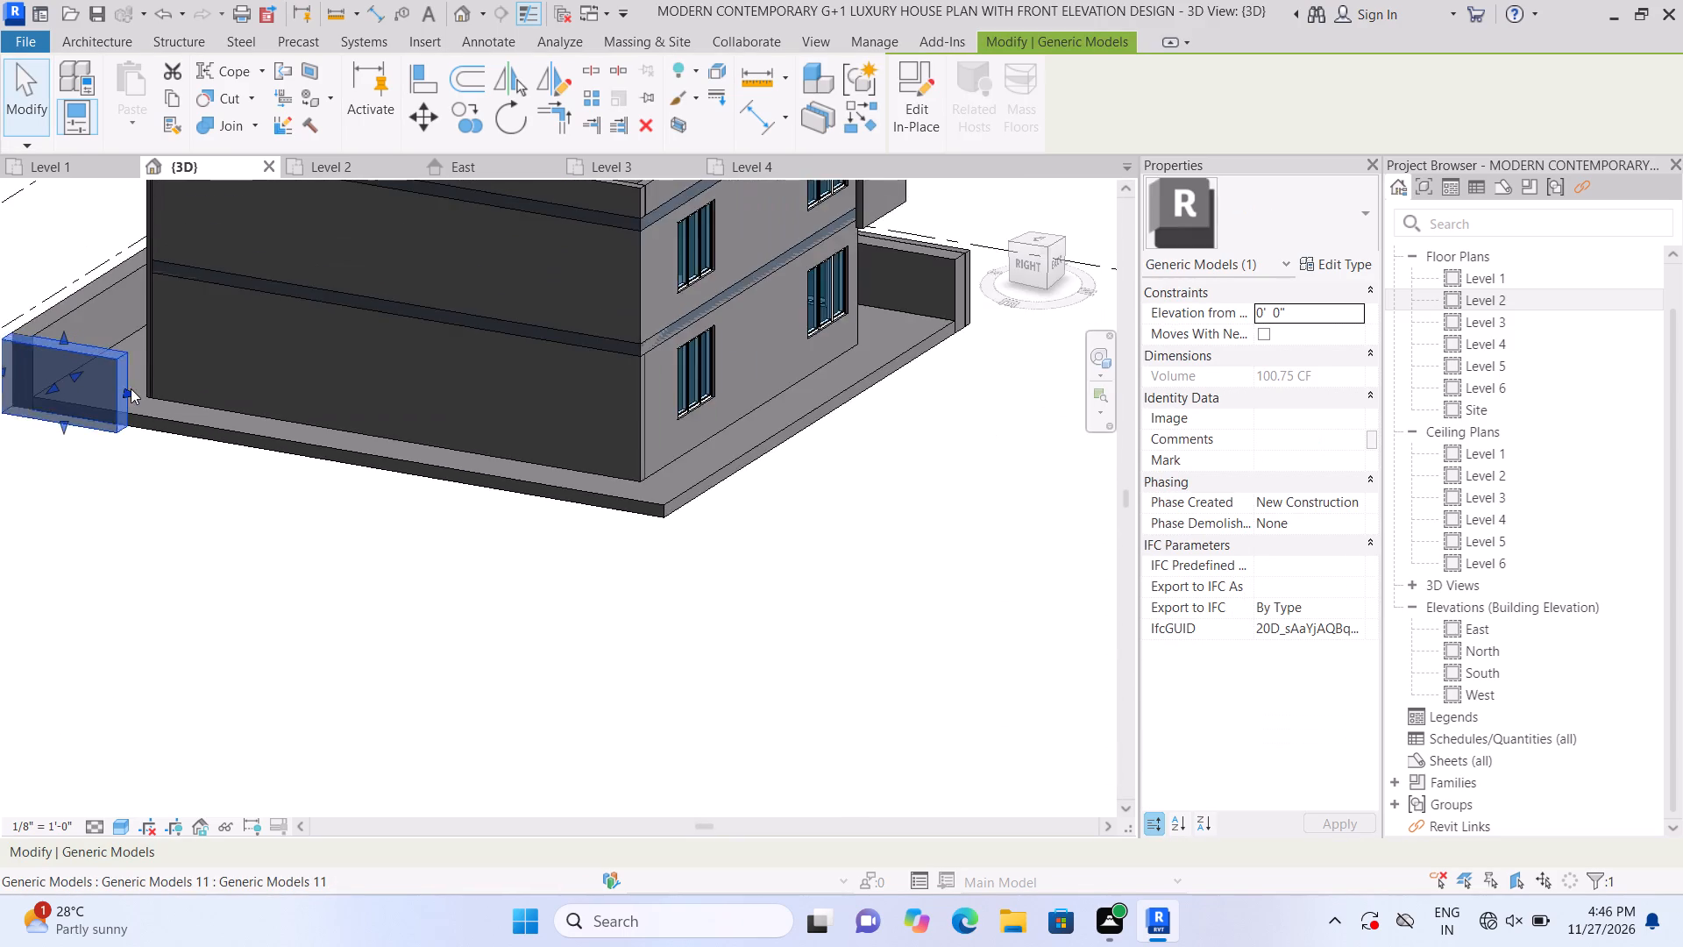
scroll(131, 388, "up", 2)
left_click_drag(123, 394, 763, 555)
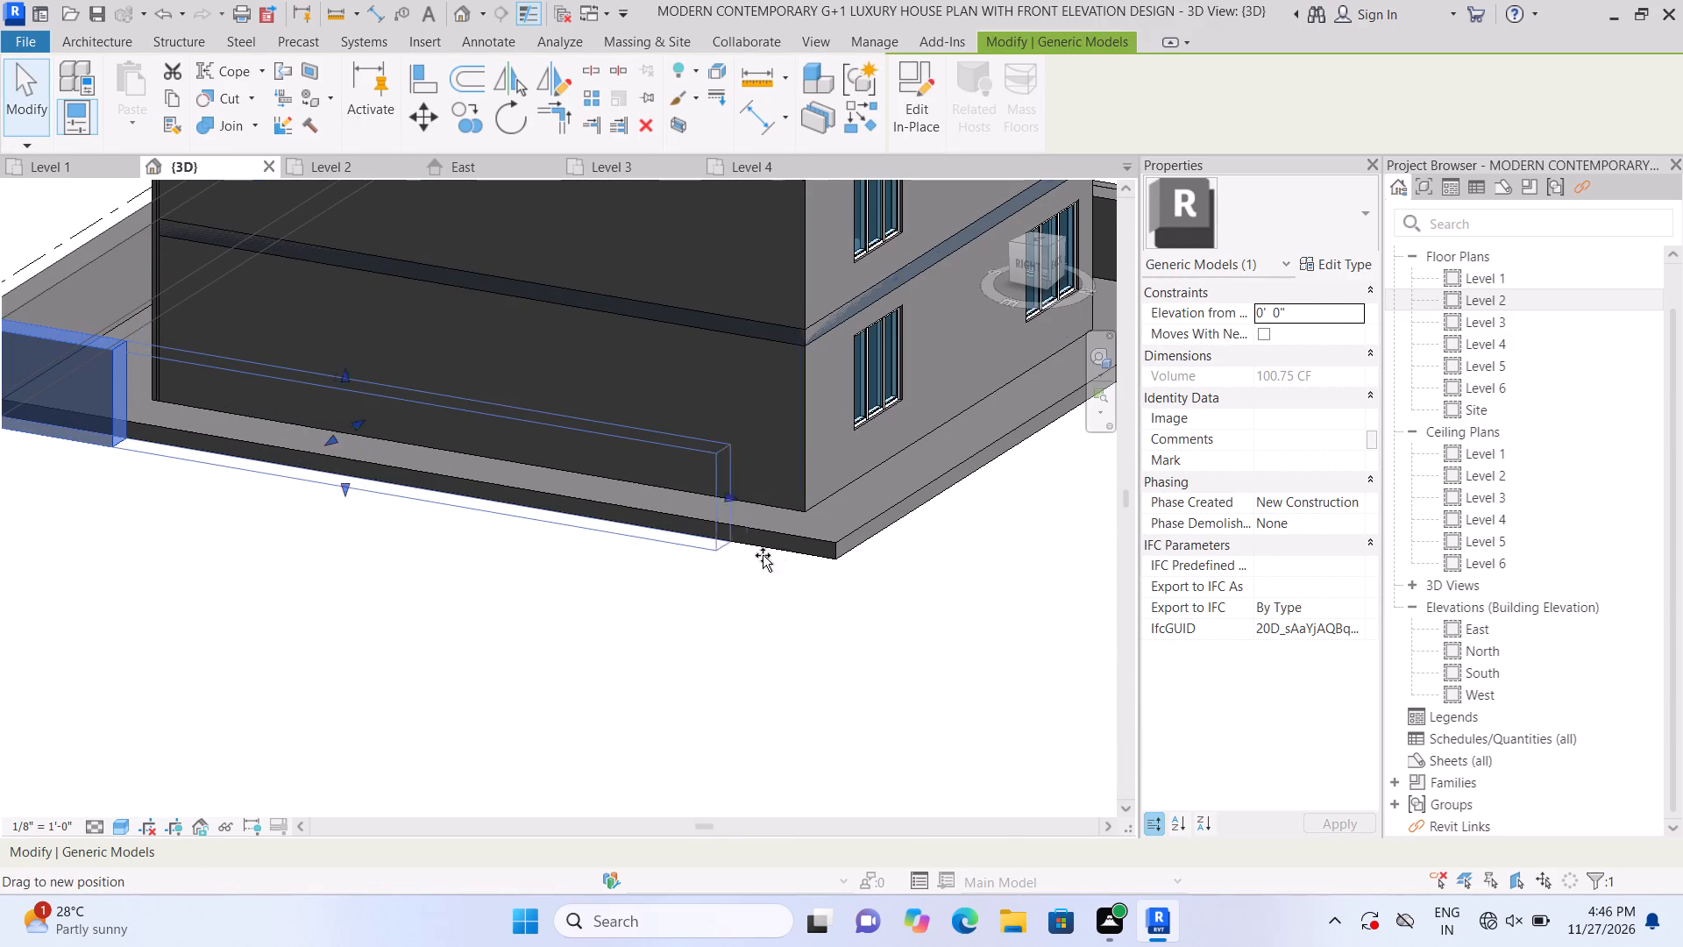
left_click_drag(763, 555, 819, 579)
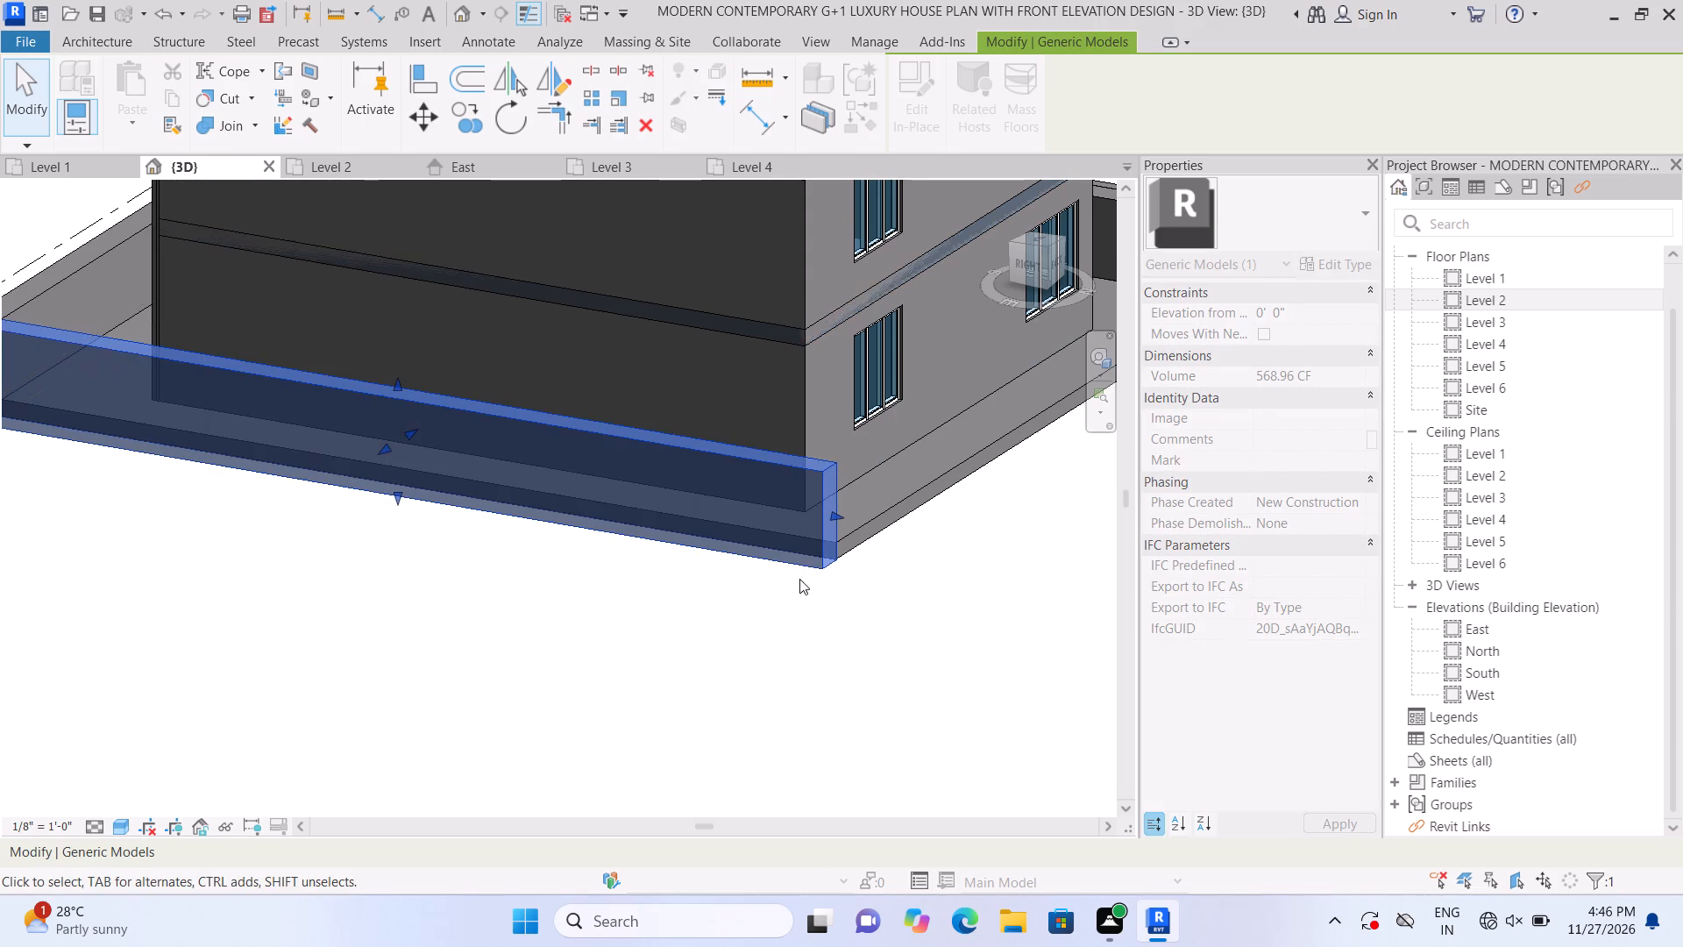
scroll(811, 608, "up", 1)
left_click(790, 615)
Fine-tune the end of the boundary wall section so it lines up with the base slab's far corner.
middle_click_drag(694, 616, 466, 596)
scroll(675, 613, "up", 1)
scroll(482, 591, "down", 1)
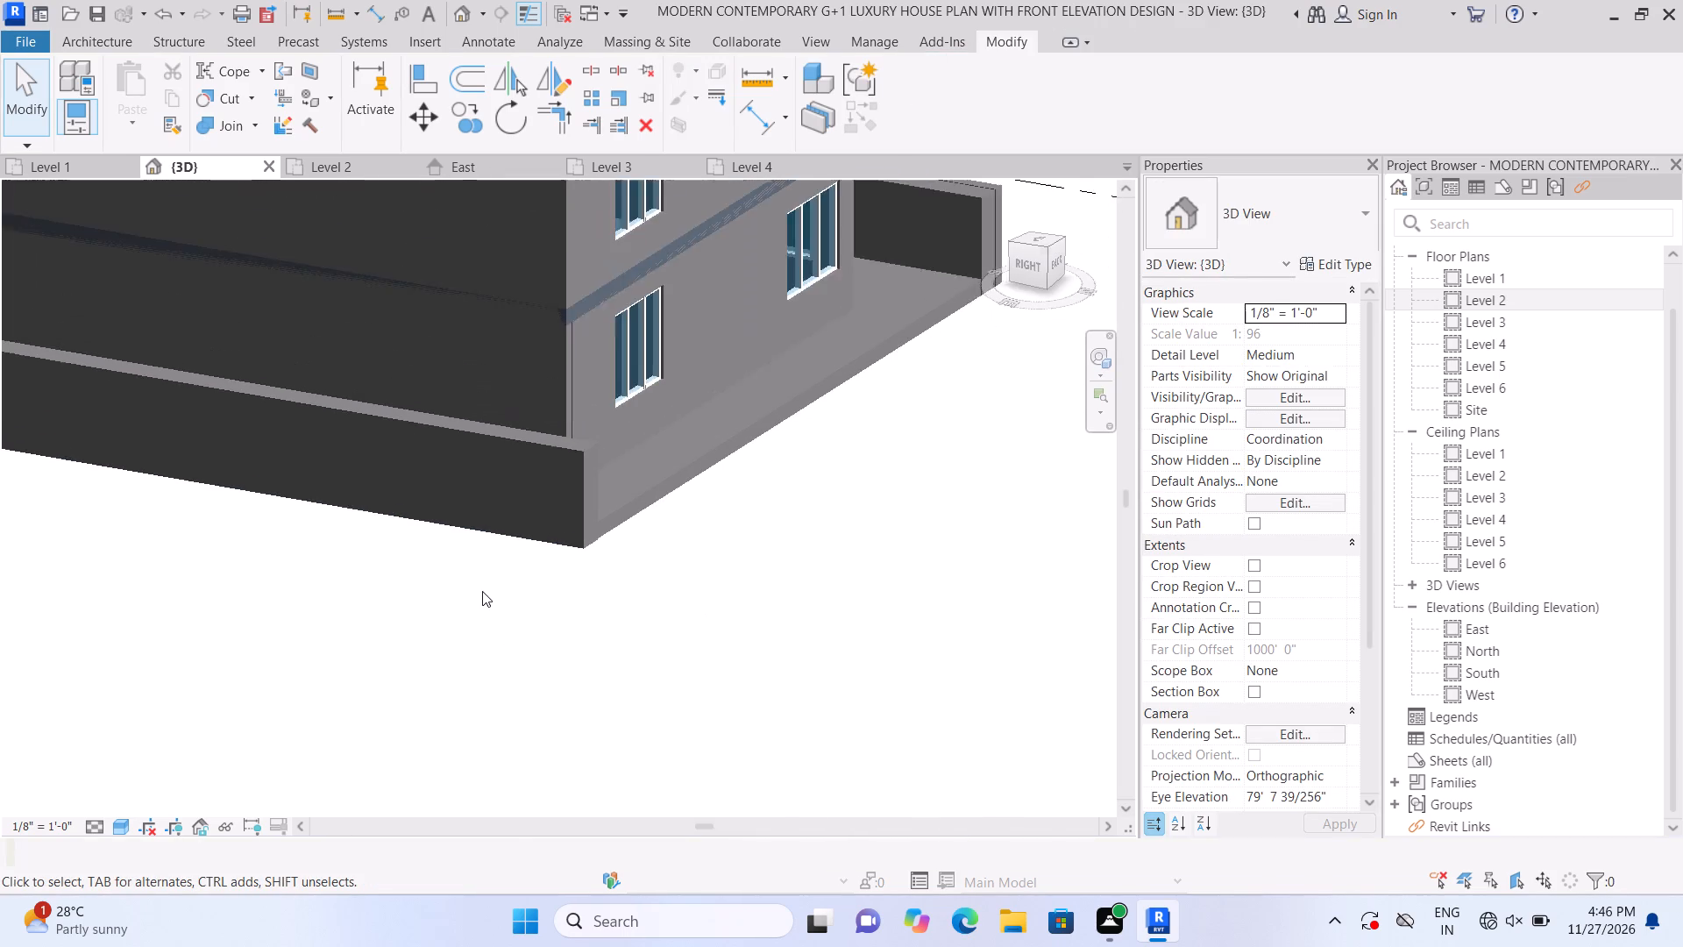
scroll(482, 591, "down", 2)
middle_click_drag(500, 616, 402, 616, "shift")
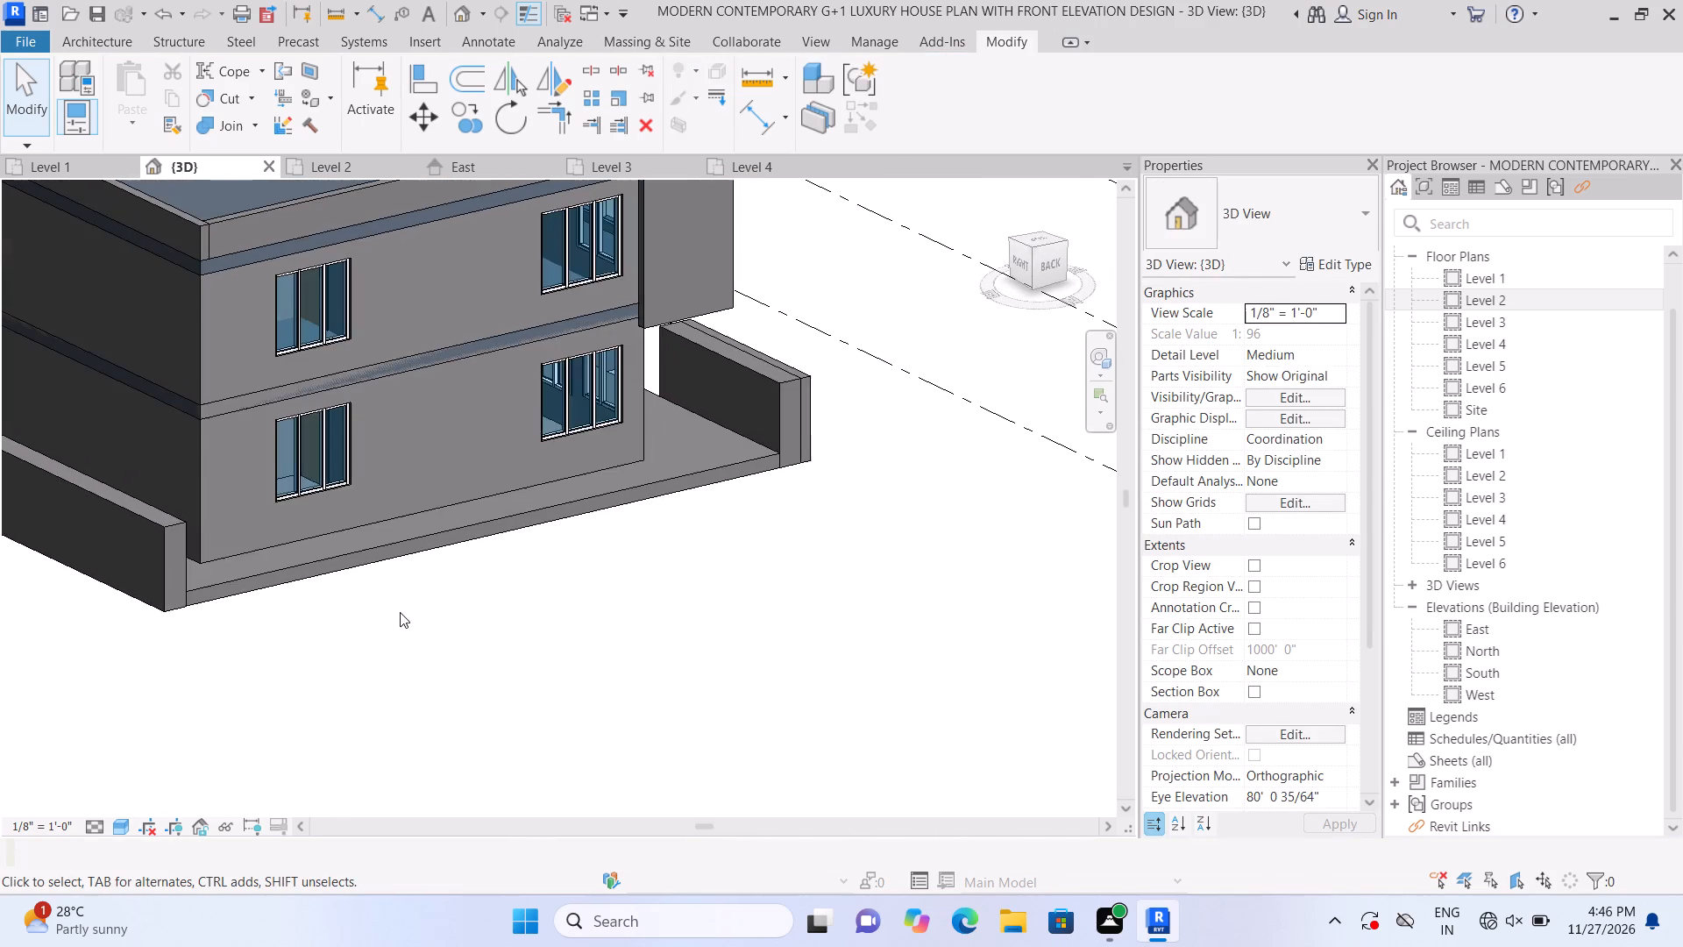
scroll(259, 629, "up", 3)
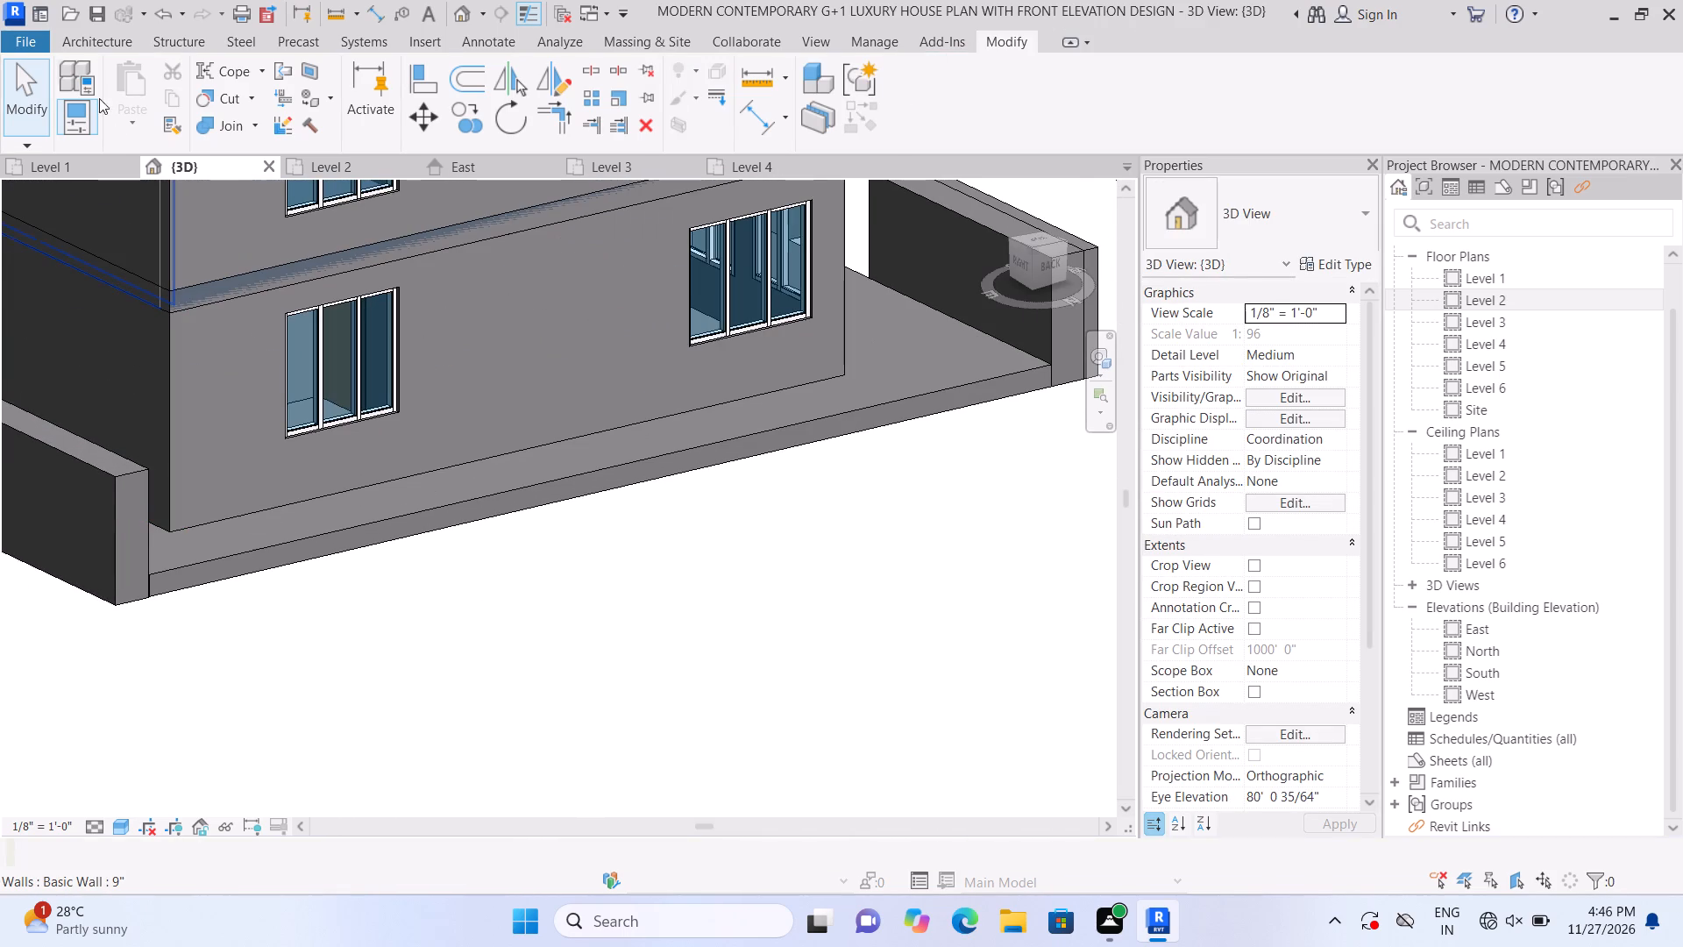
scroll(110, 567, "up", 8)
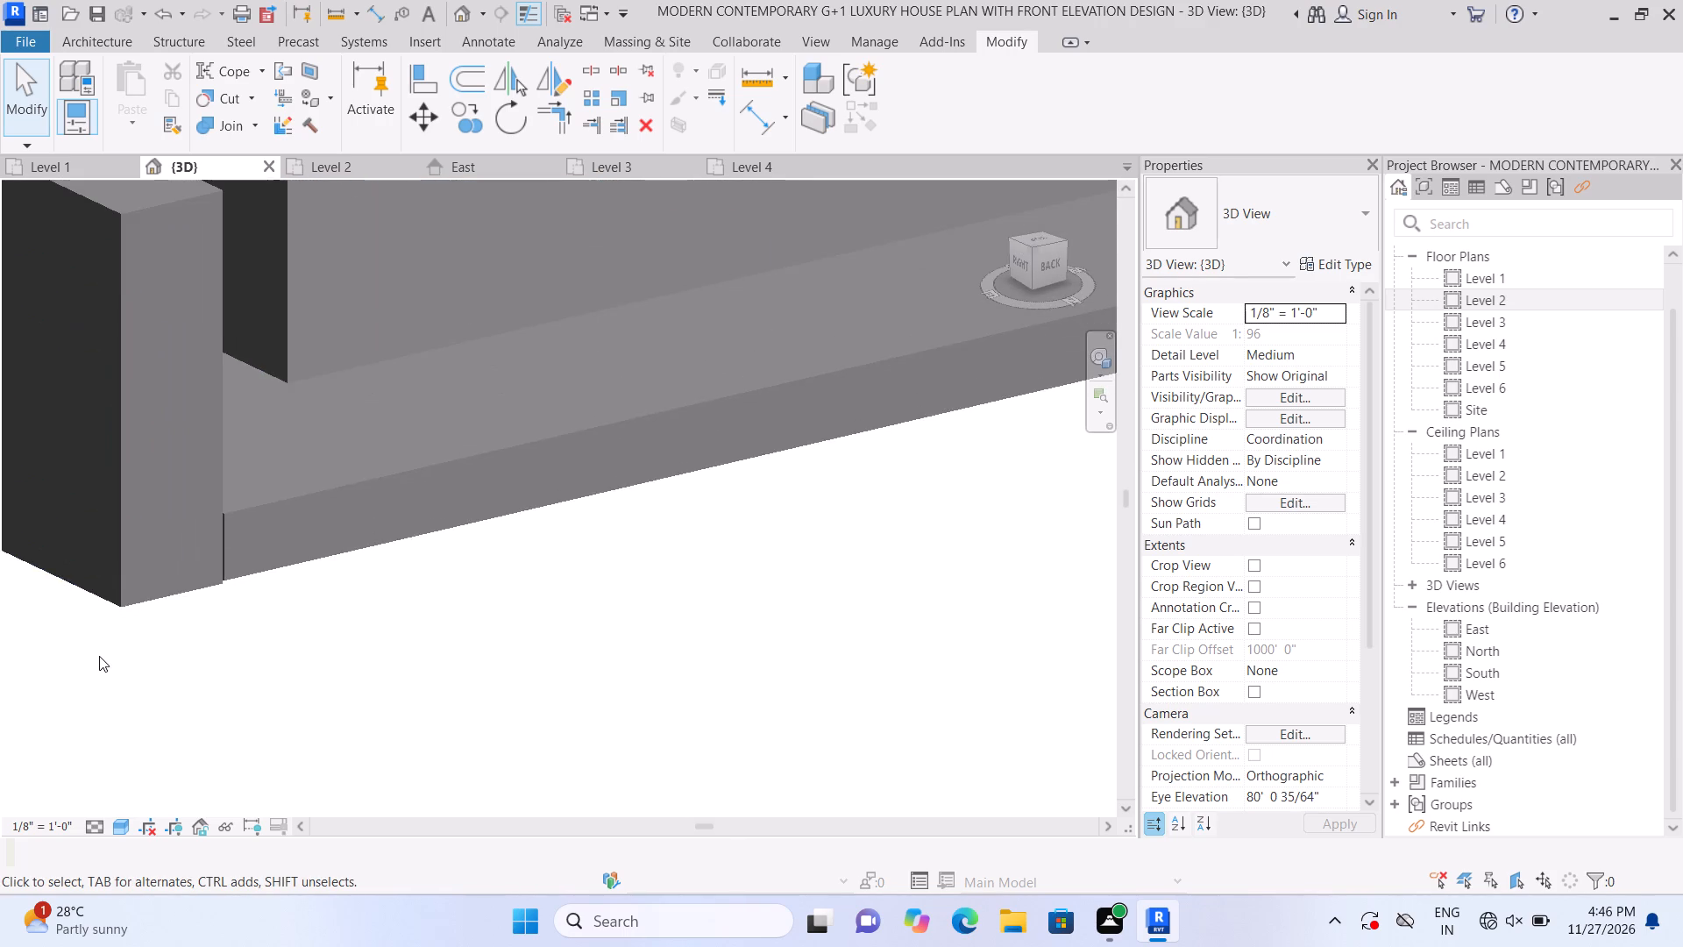
left_click(193, 501)
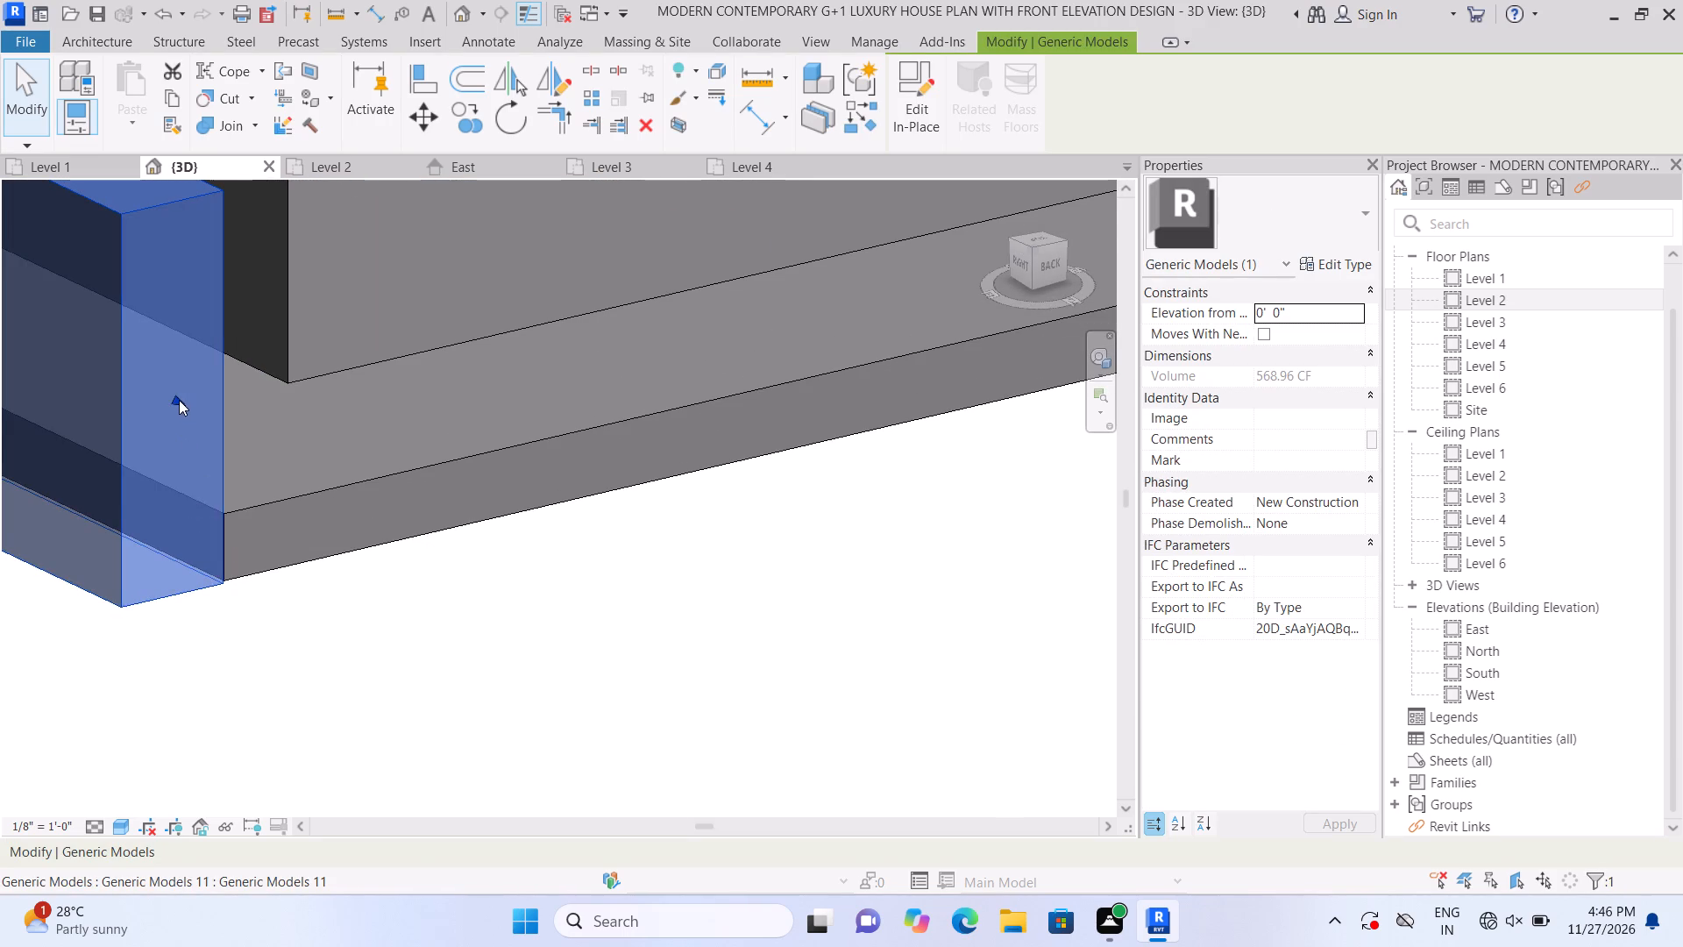
left_click(179, 400)
left_click(181, 395)
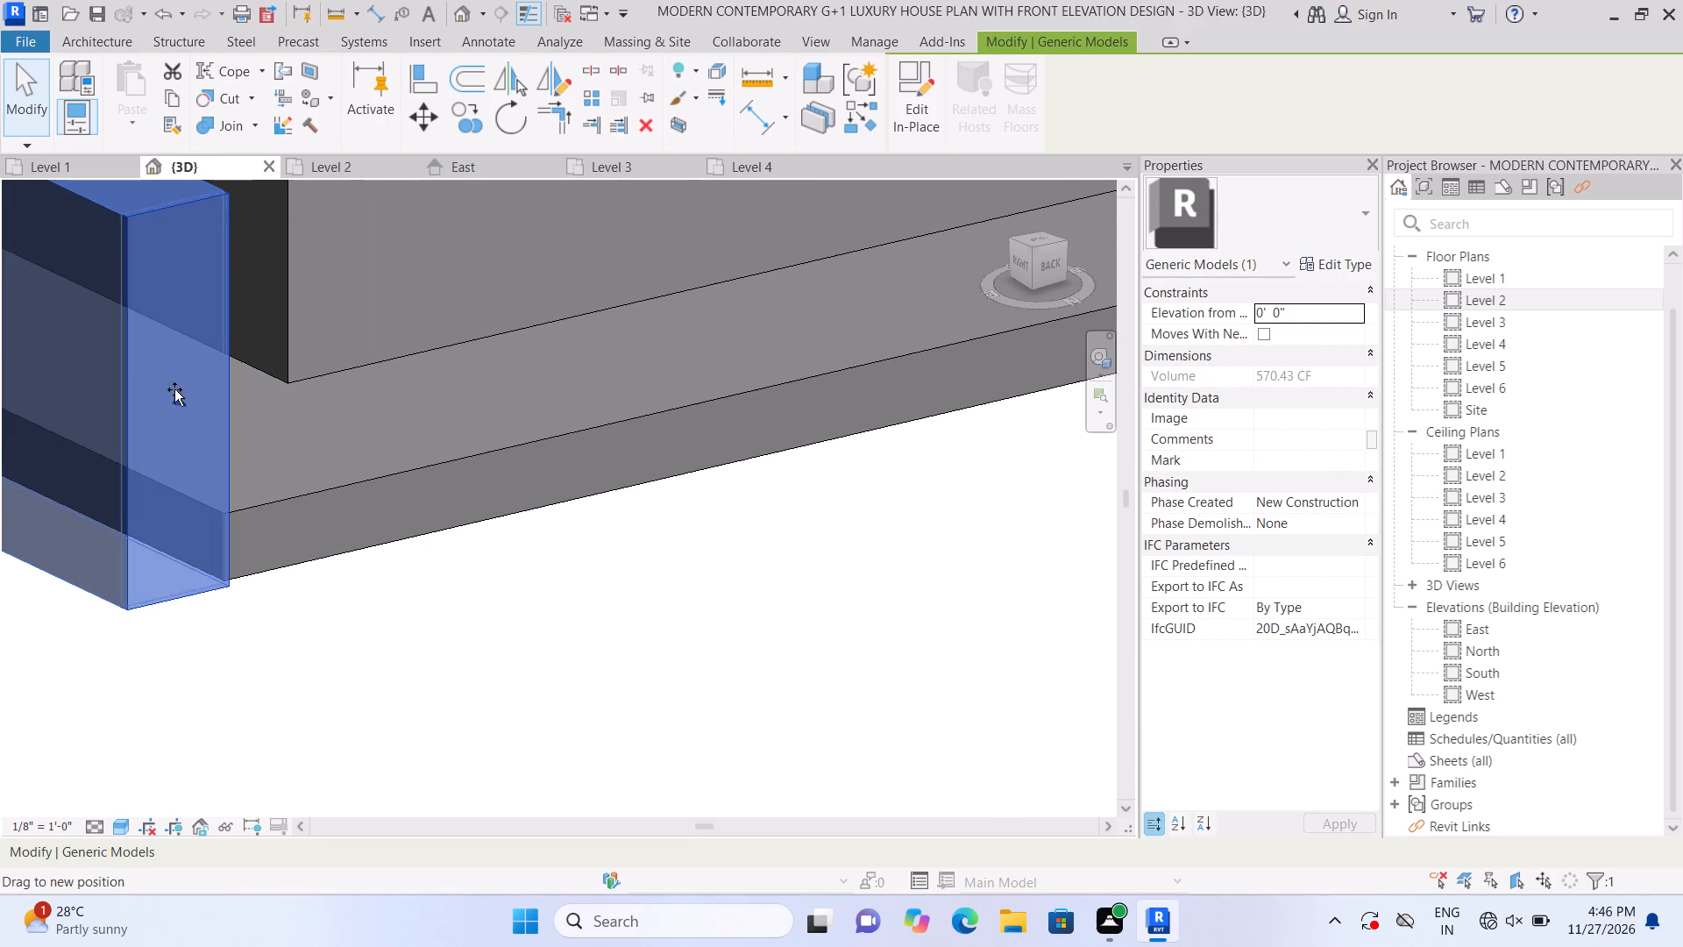
left_click(126, 708)
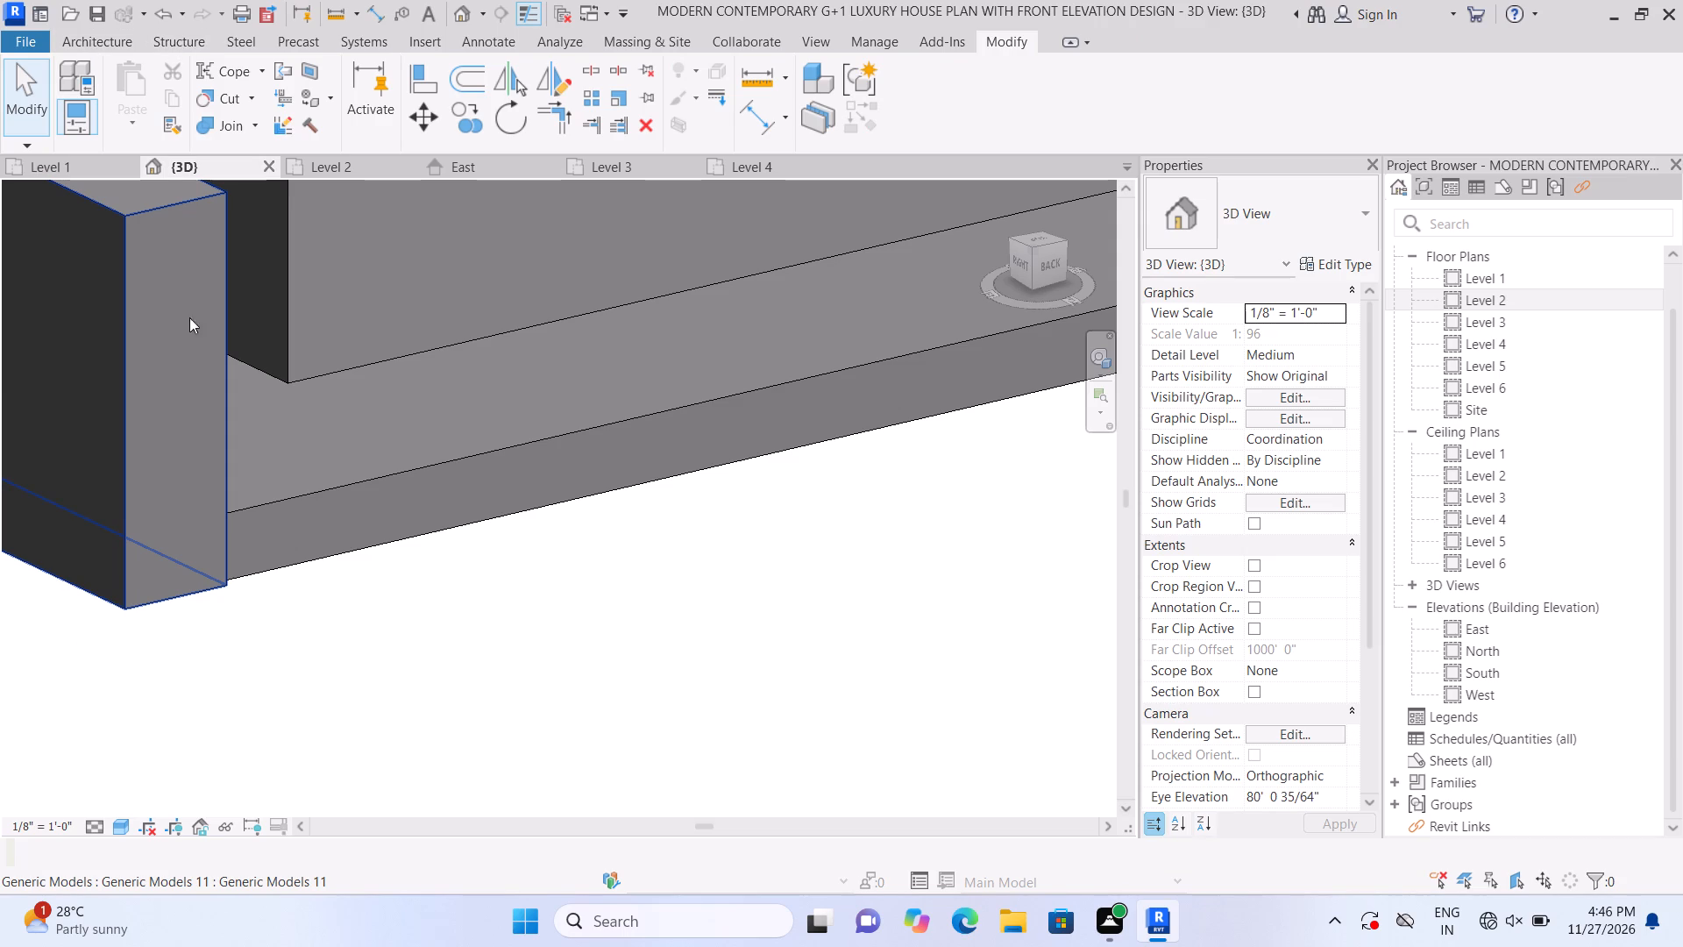
left_click(214, 462)
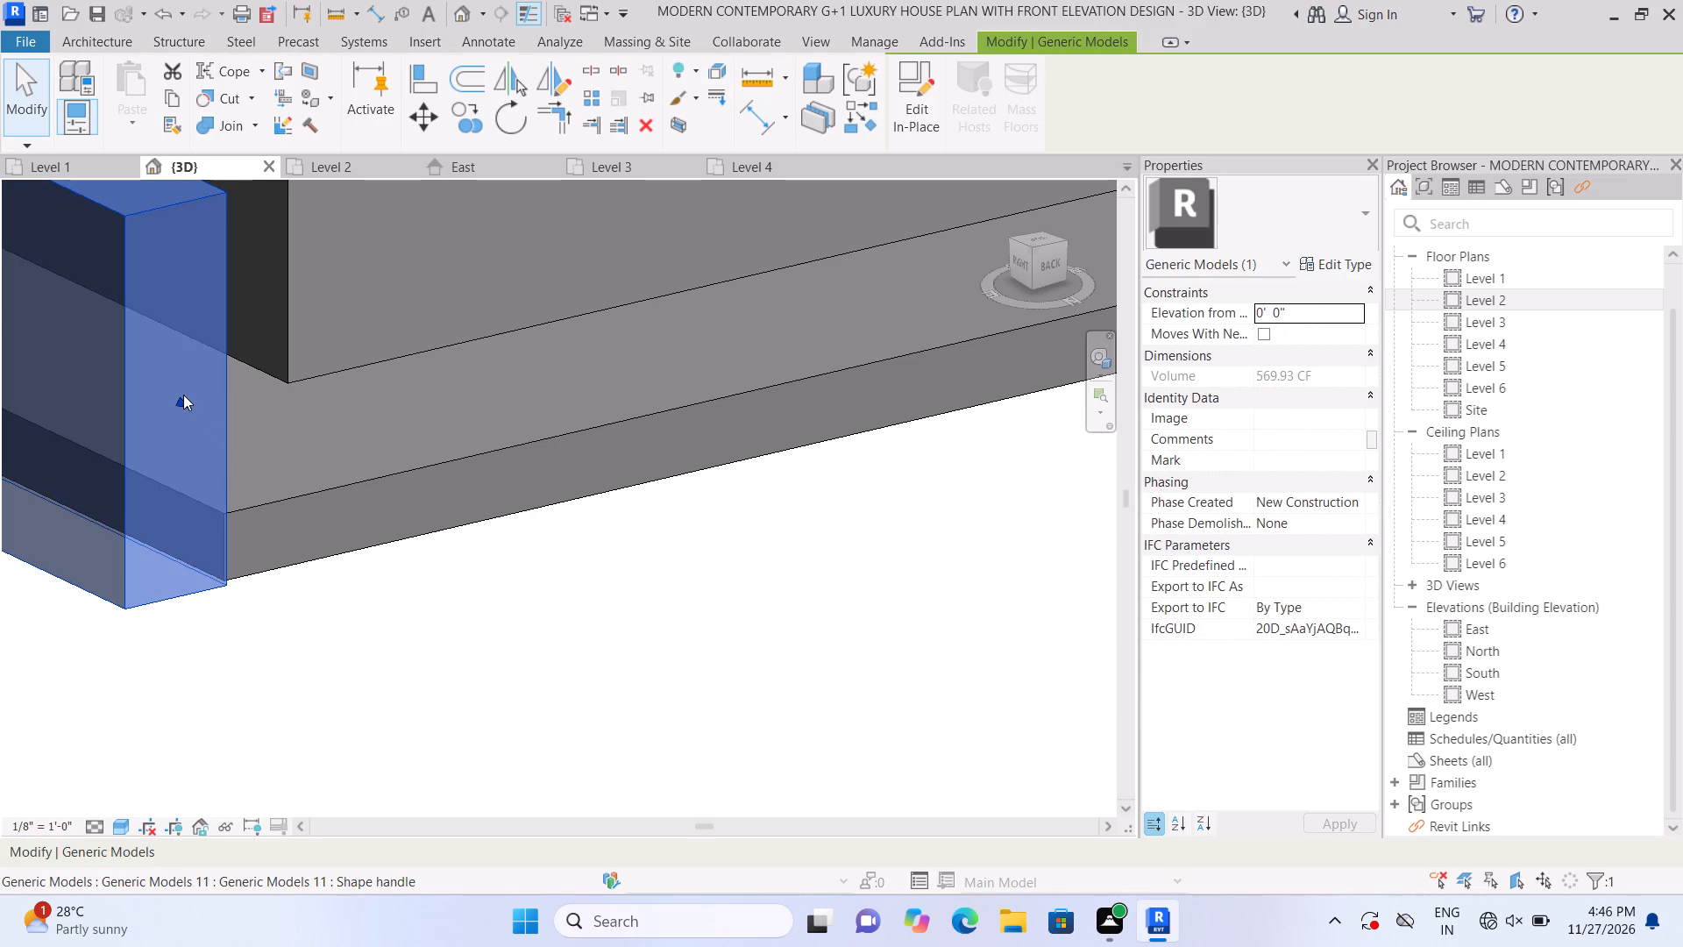
left_click_drag(183, 395, 175, 389)
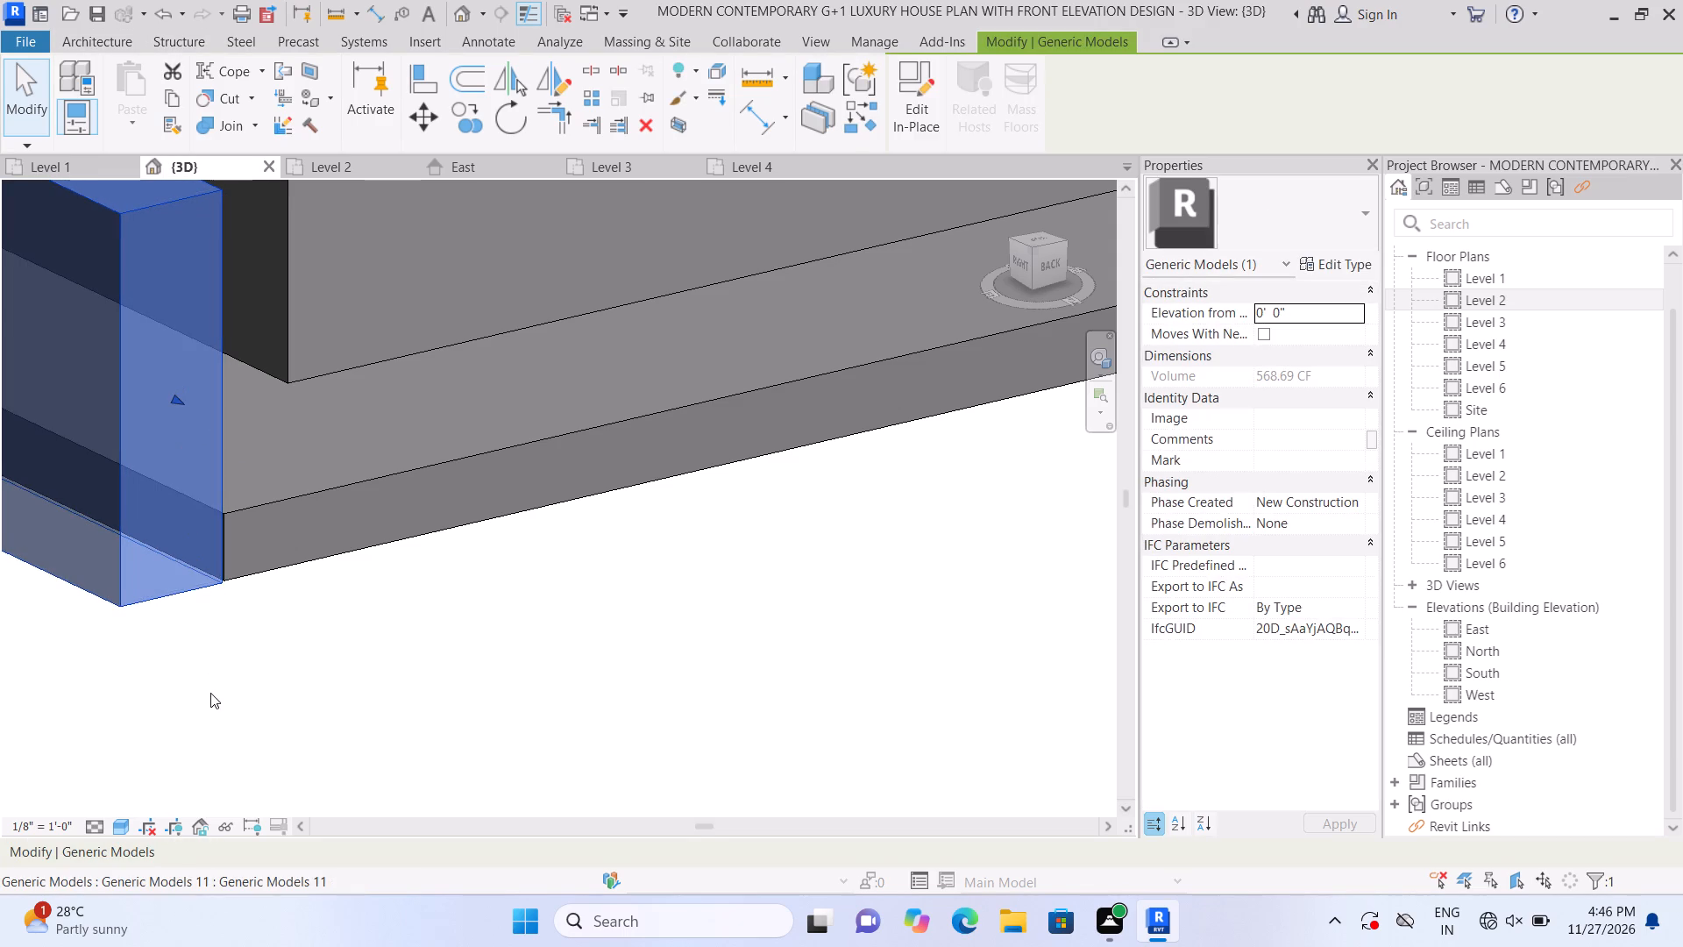
scroll(187, 414, "up", 6)
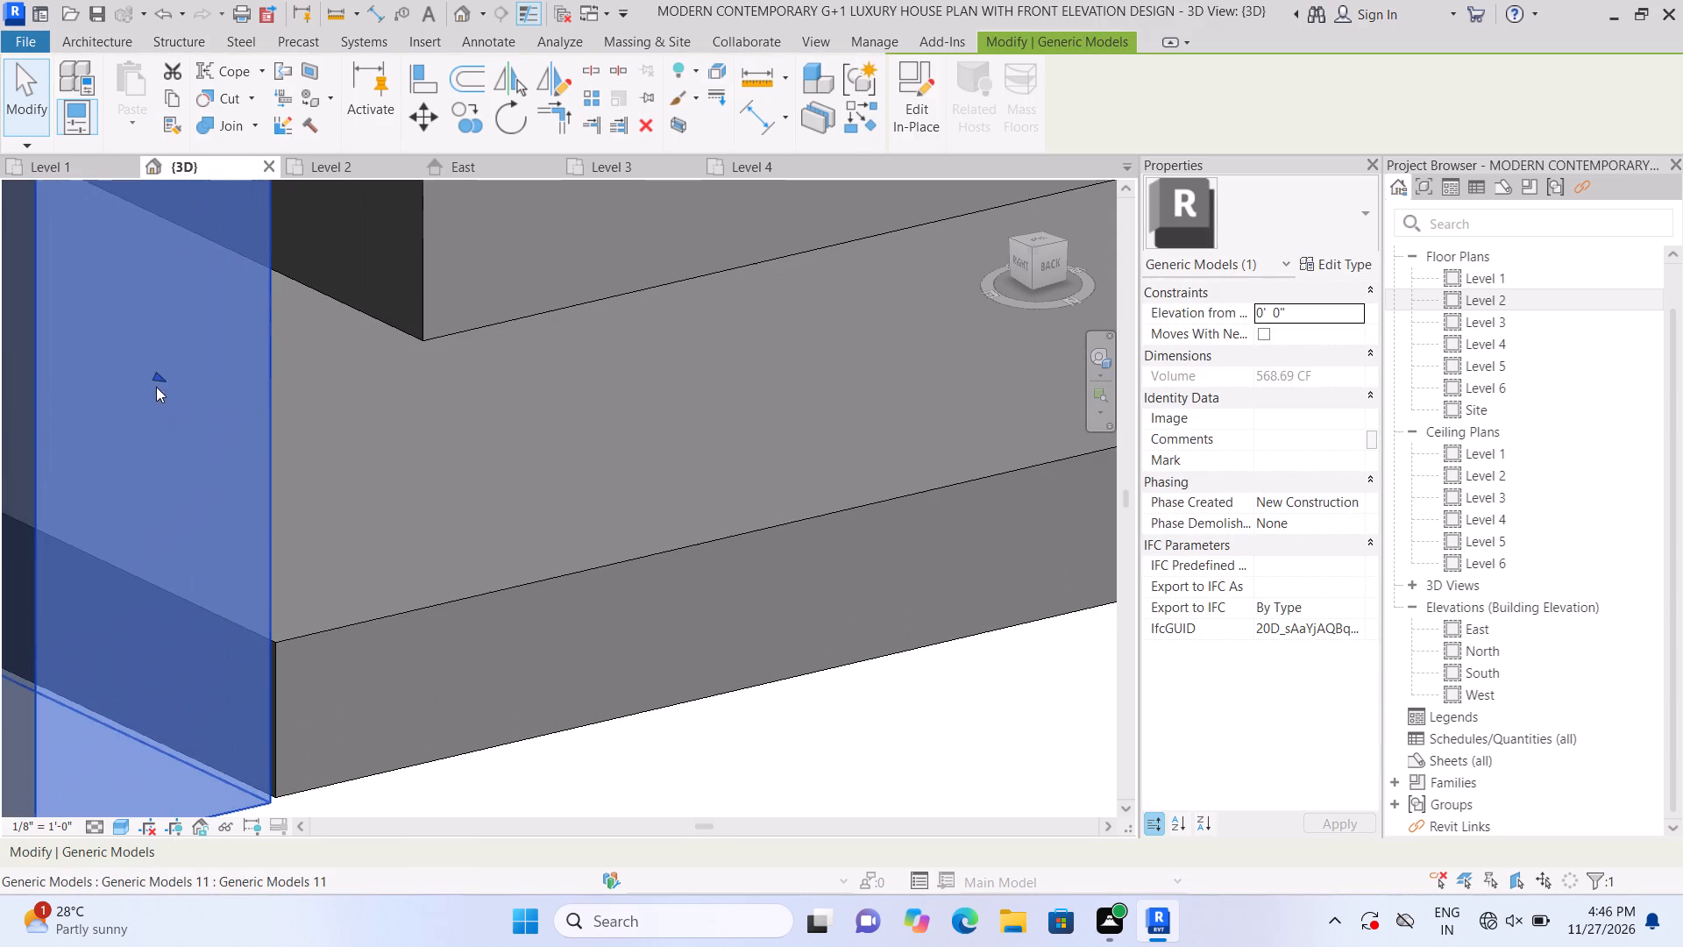
left_click(157, 369)
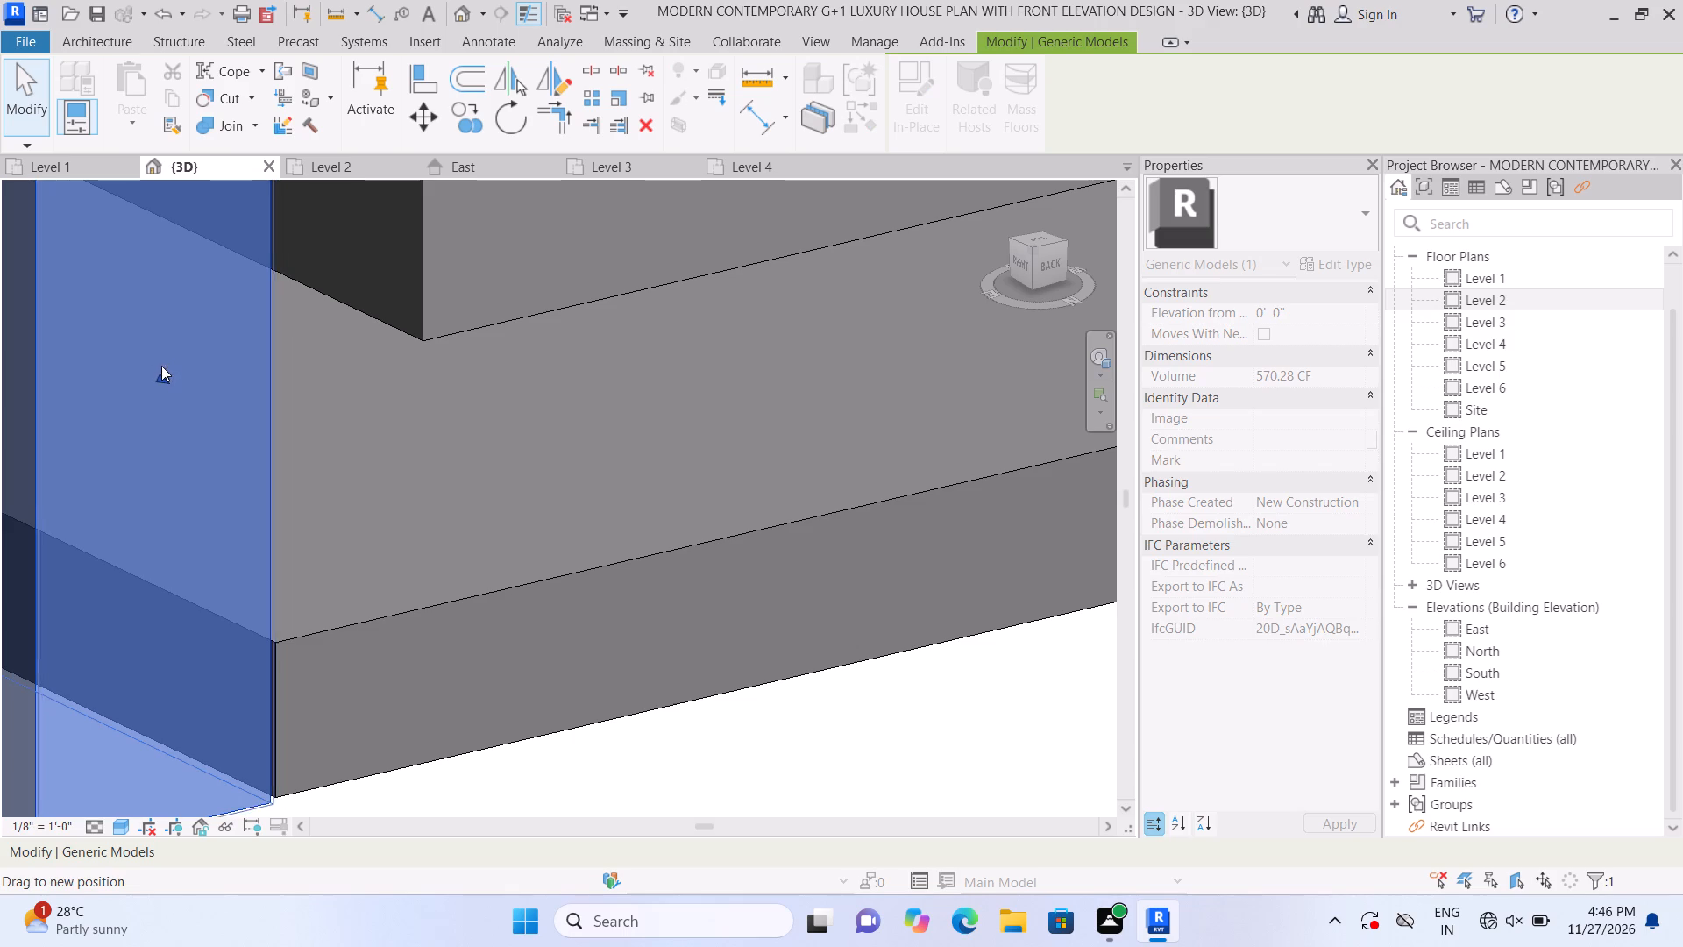
scroll(169, 370, "down", 4)
left_click(169, 715)
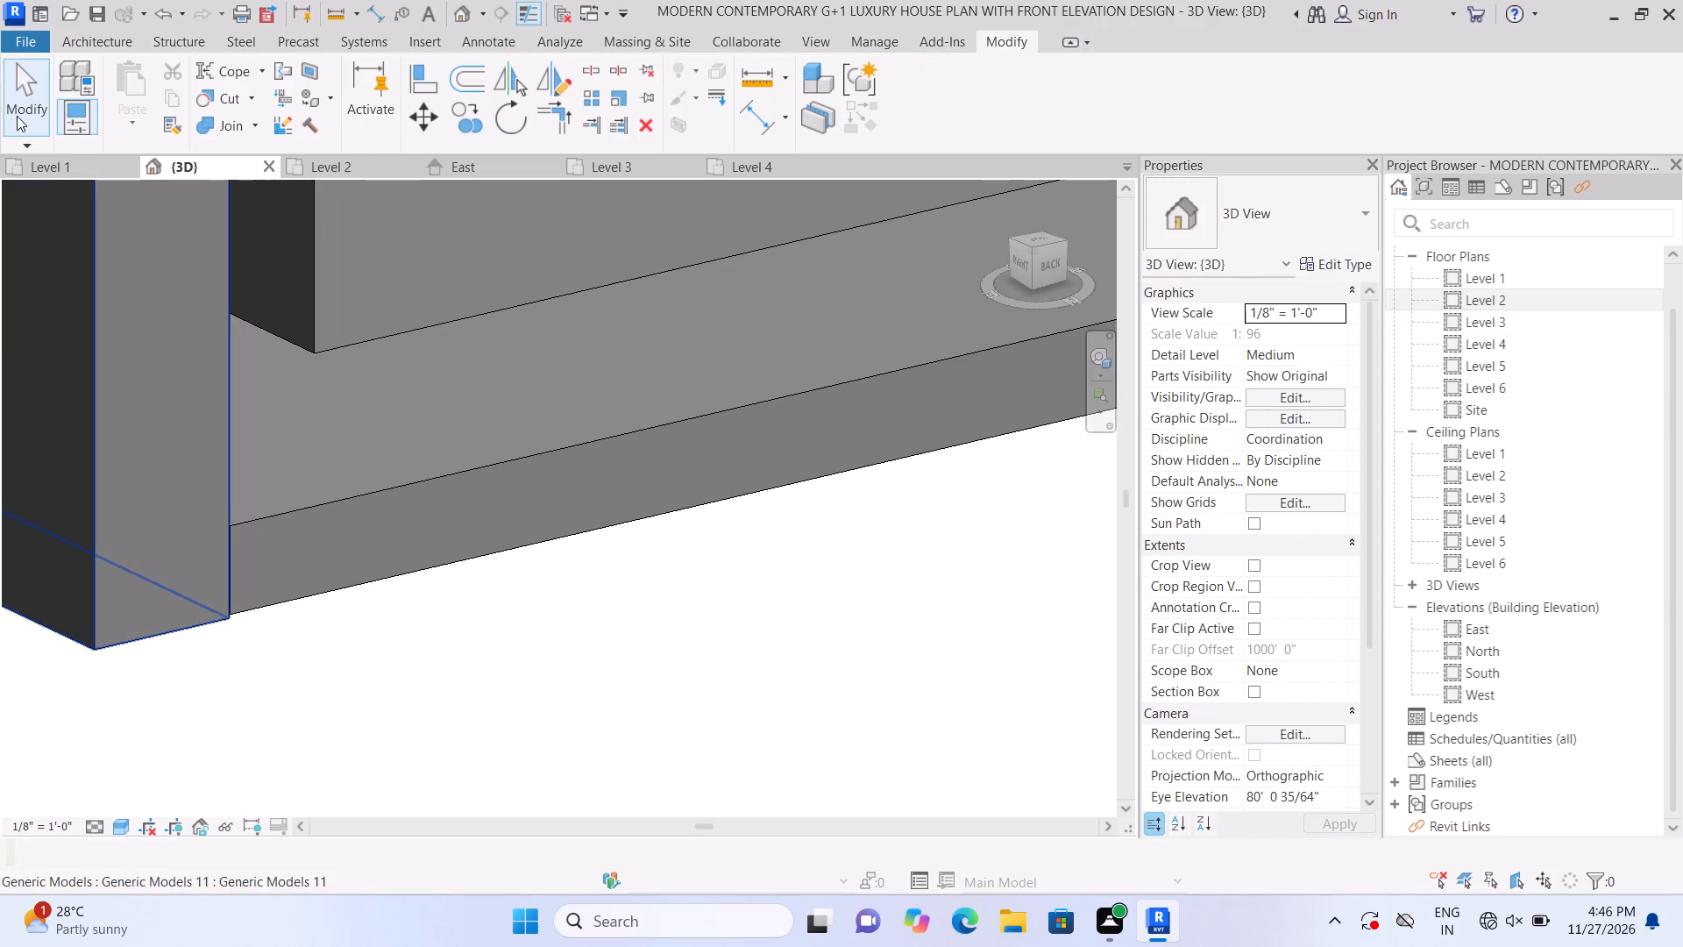
Start a new in-place component in the Generic Models category, keeping the suggested name.
left_click(98, 34)
left_click(237, 127)
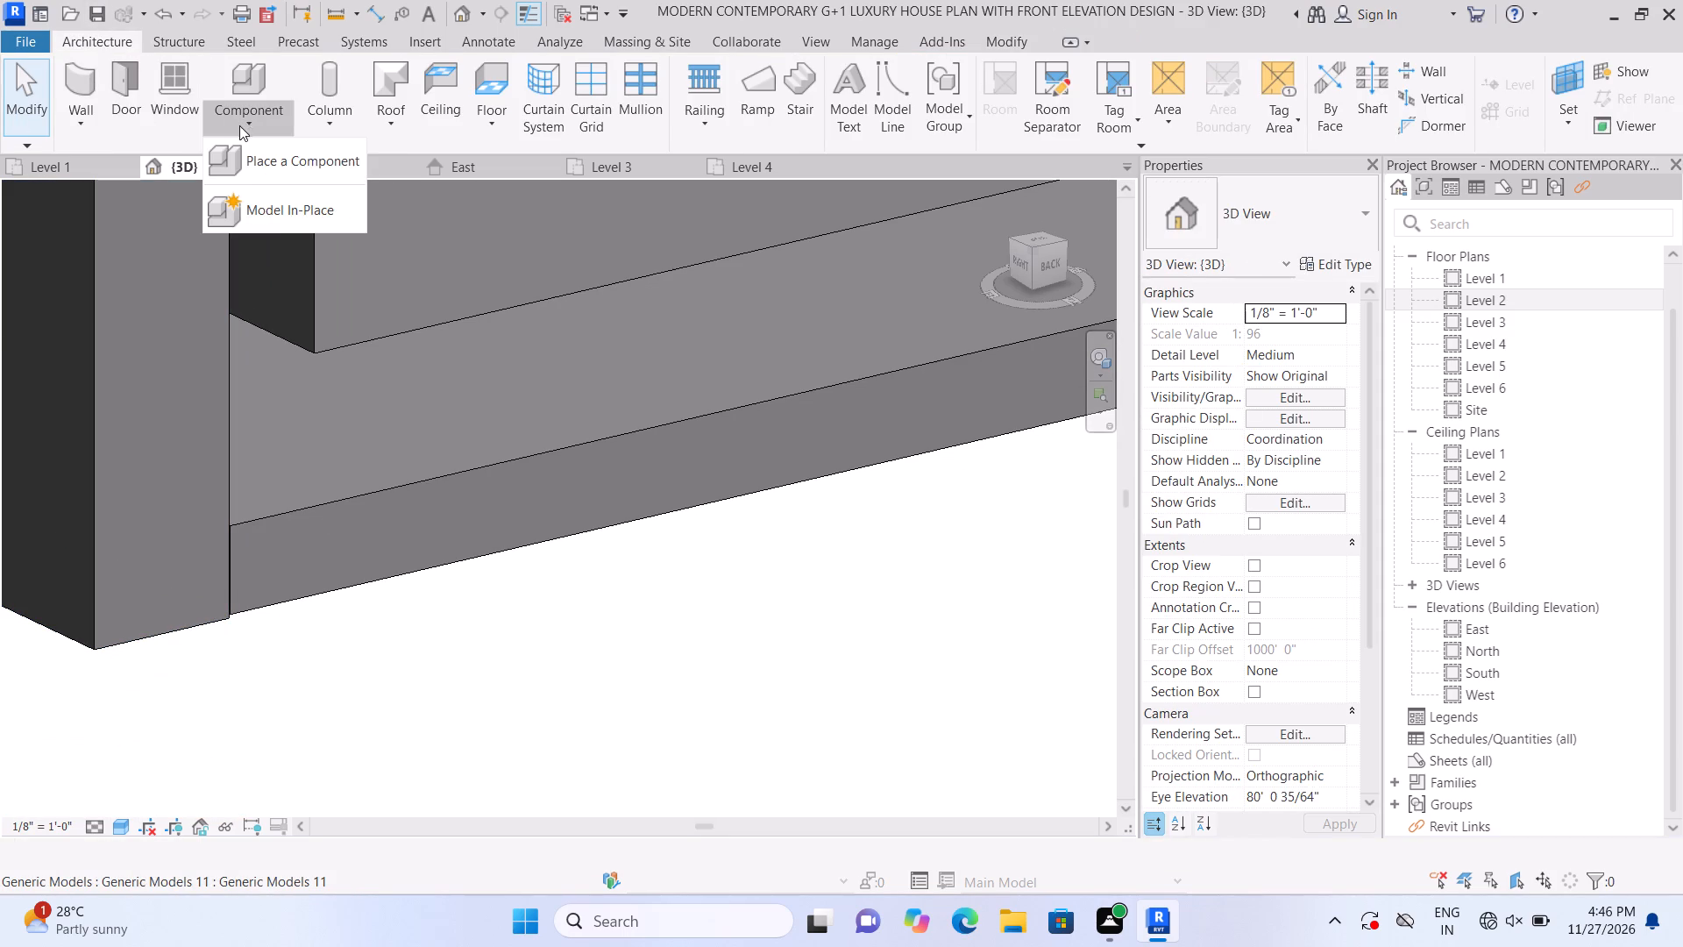
left_click(271, 211)
scroll(836, 348, "down", 4)
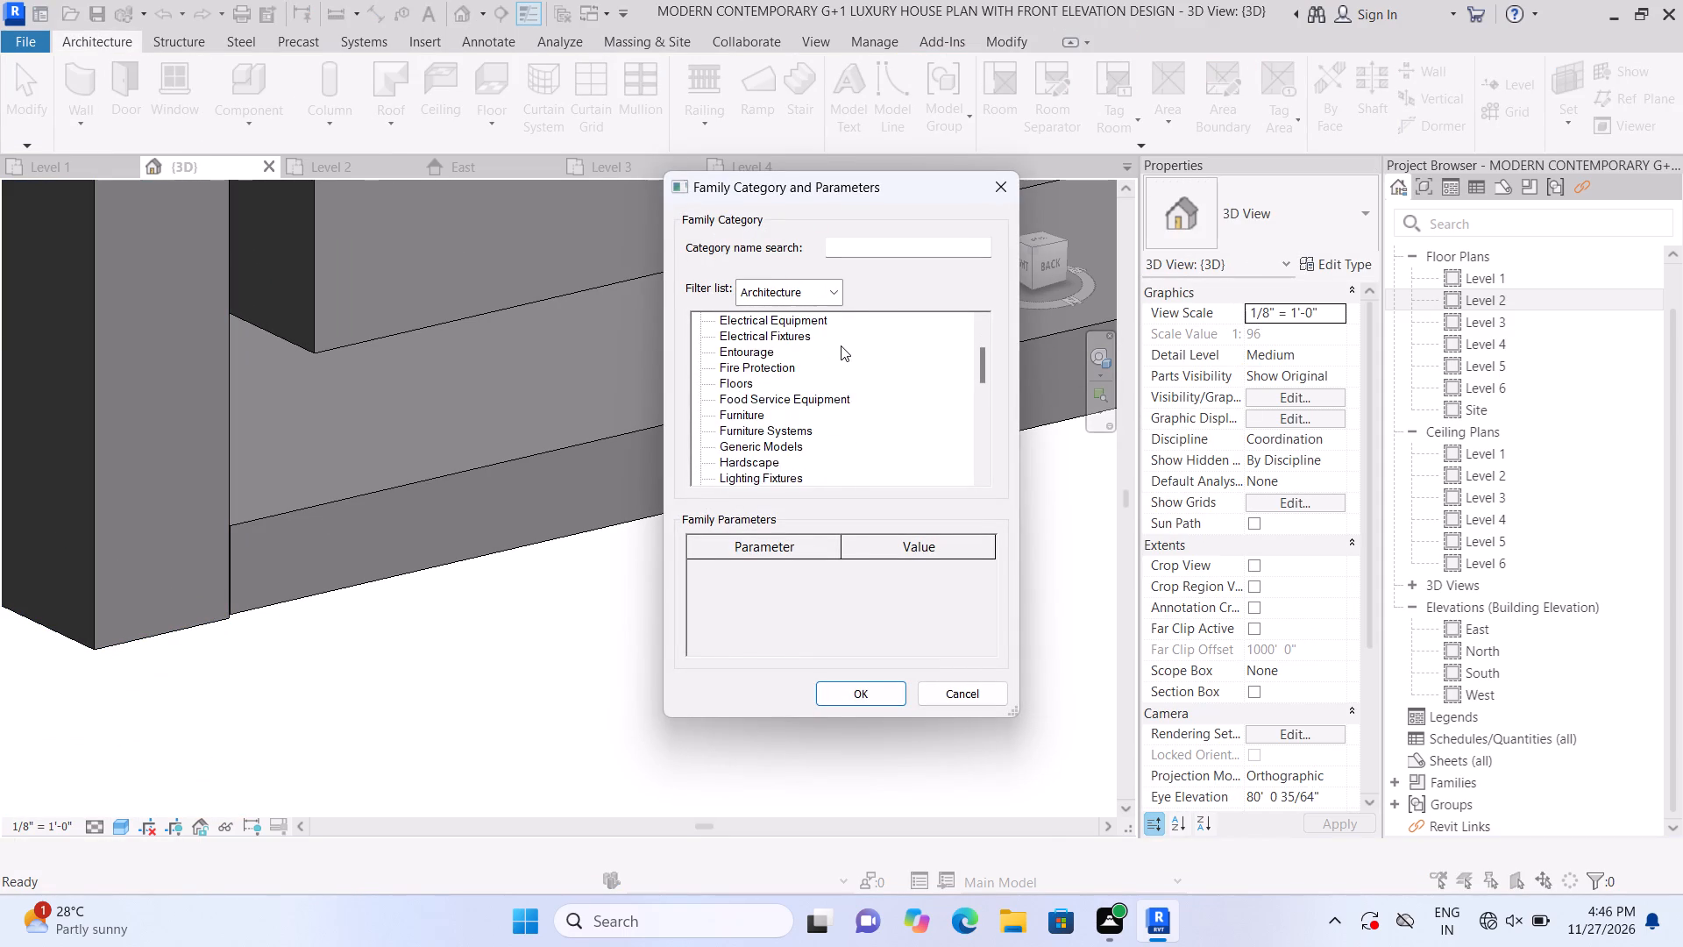
scroll(841, 345, "down", 2)
left_click(790, 422)
left_click(797, 431)
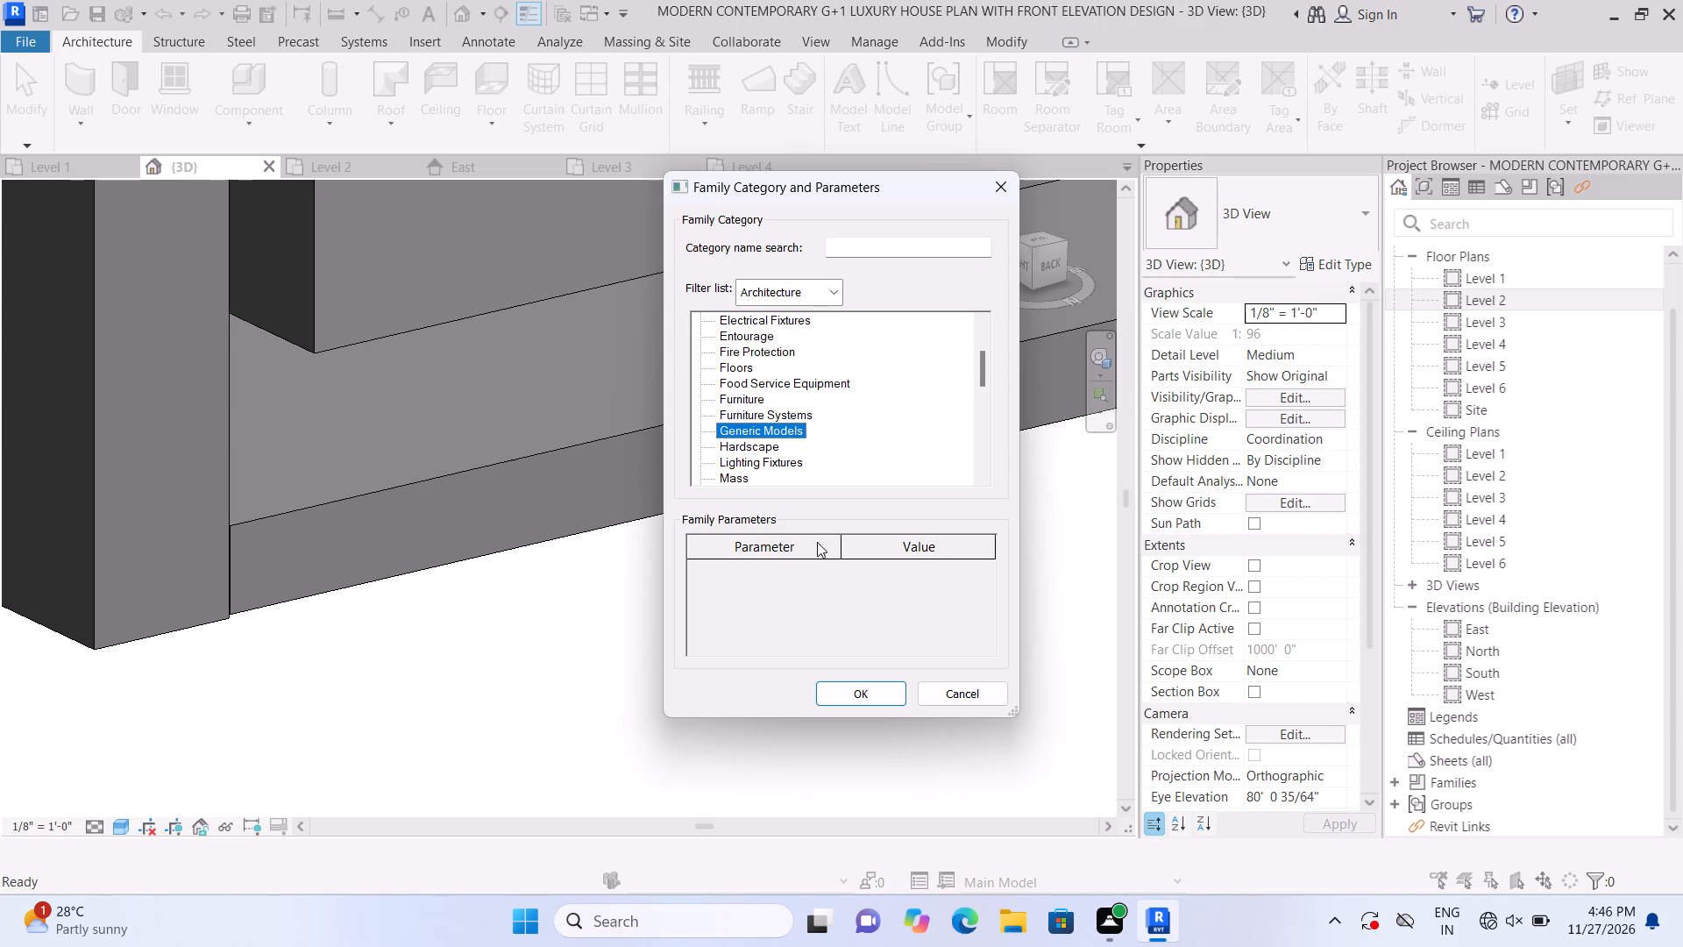
double_click(890, 683)
left_click(863, 491)
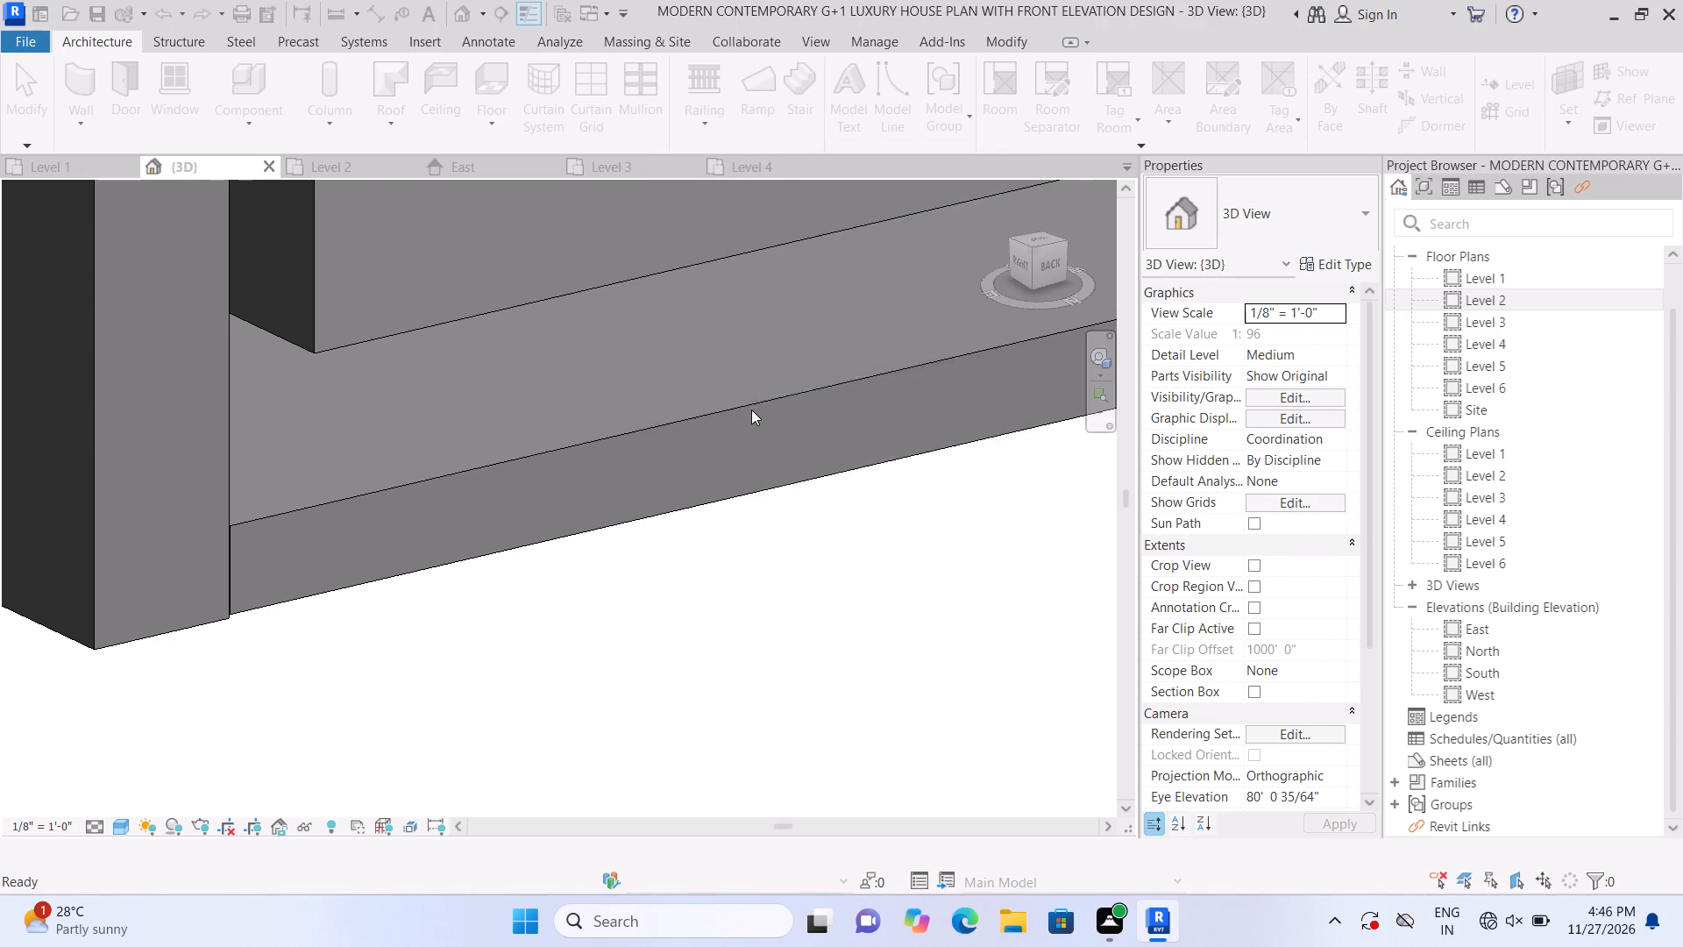
Sketch a rectangular extrusion about 1'-9" by 1'-2 1/2" at the base of the boundary wall's end face, using that face as work plane.
left_click(178, 88)
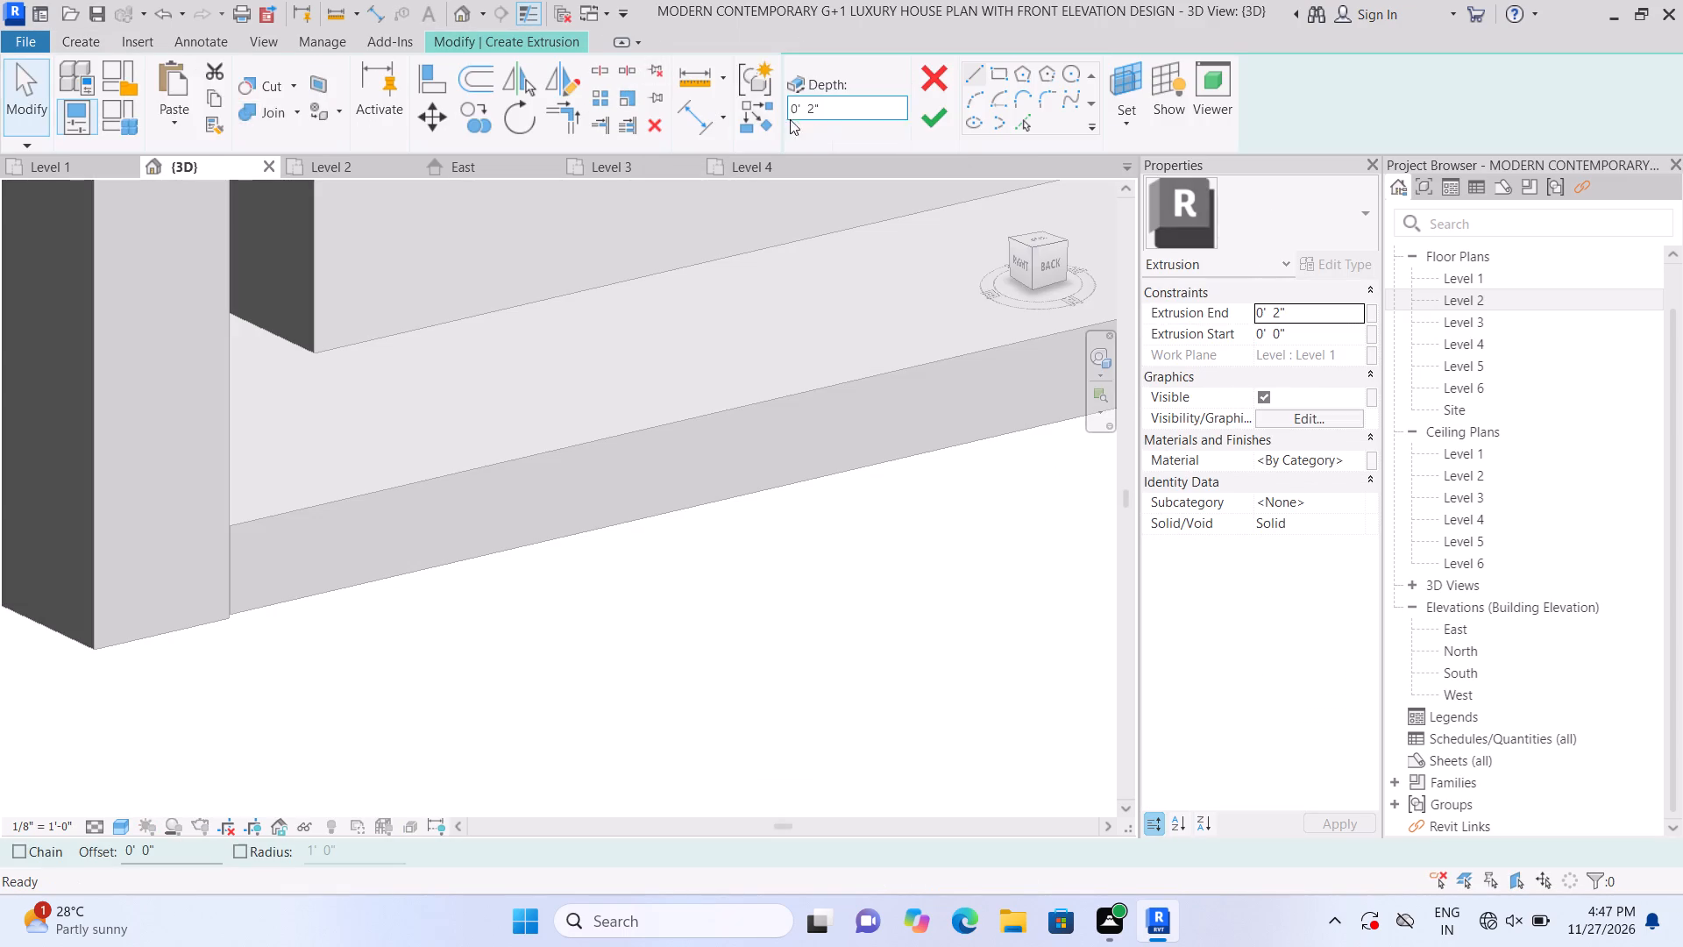
left_click(1110, 121)
left_click(1123, 195)
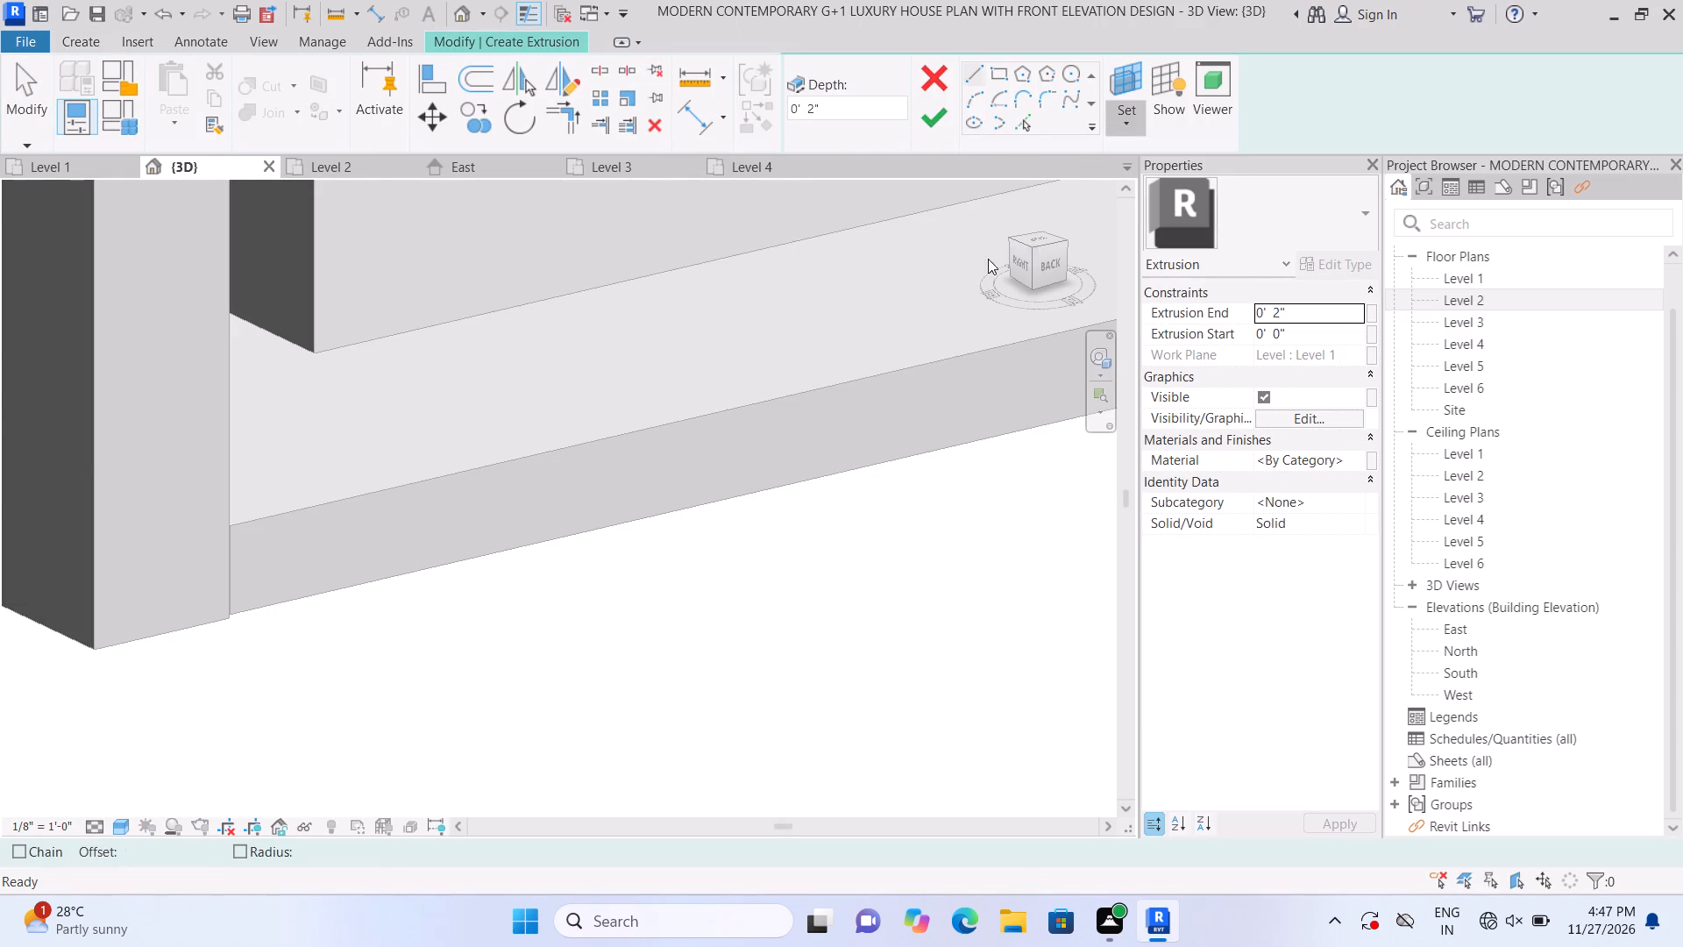
left_click(145, 395)
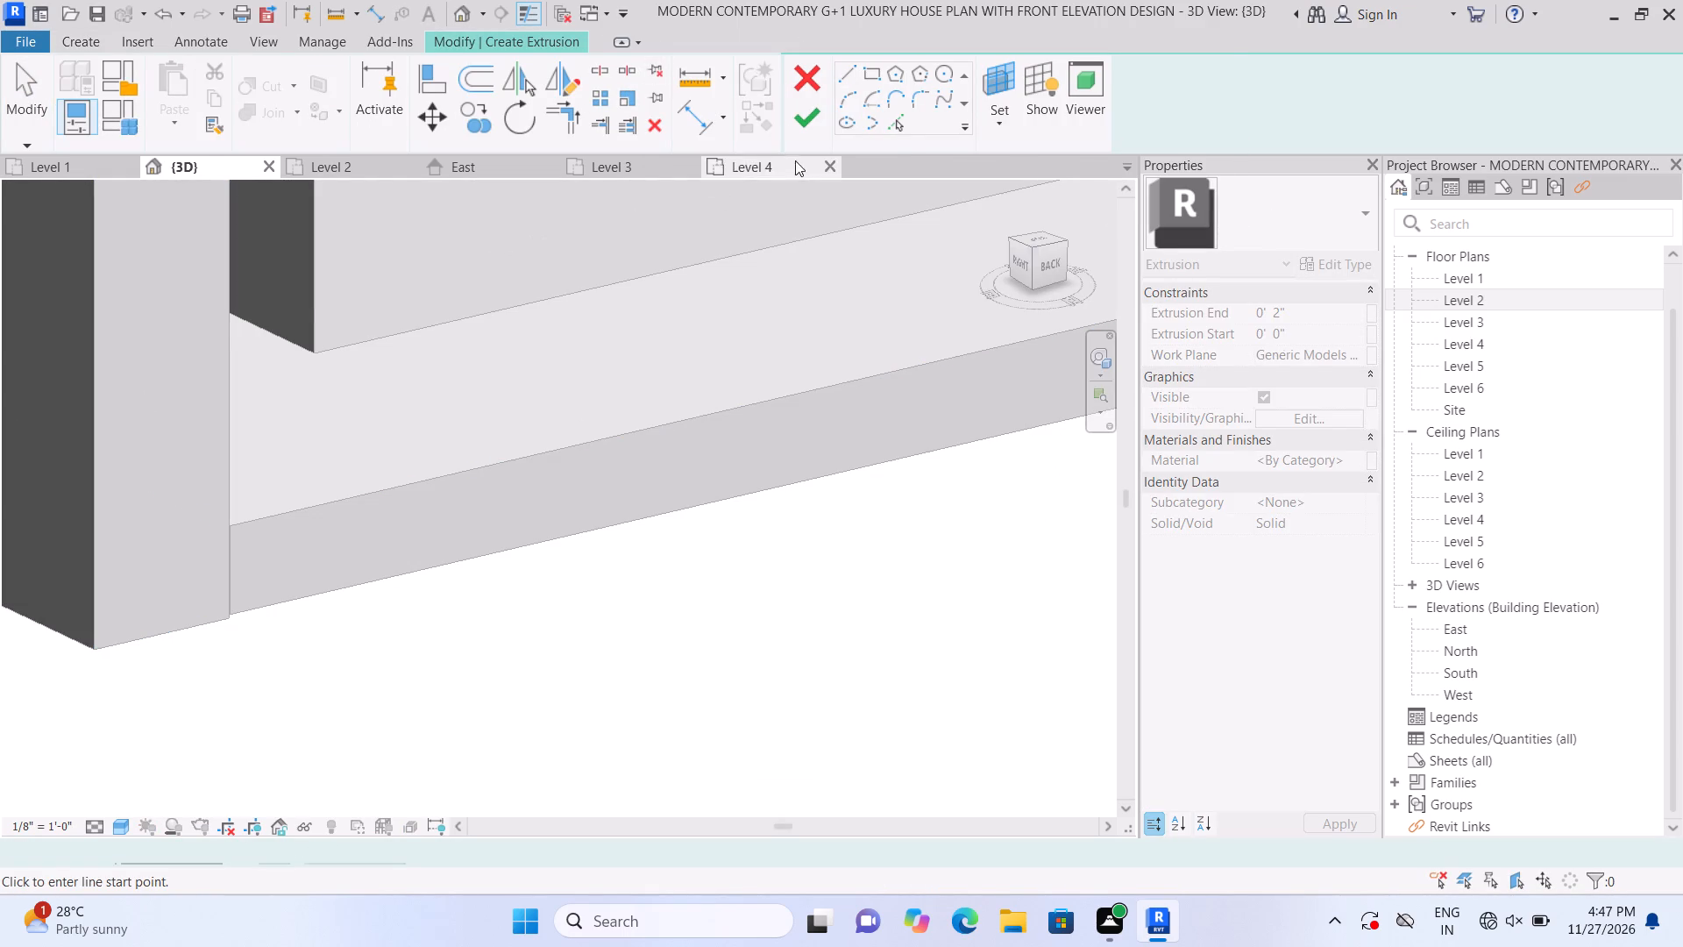
left_click(991, 82)
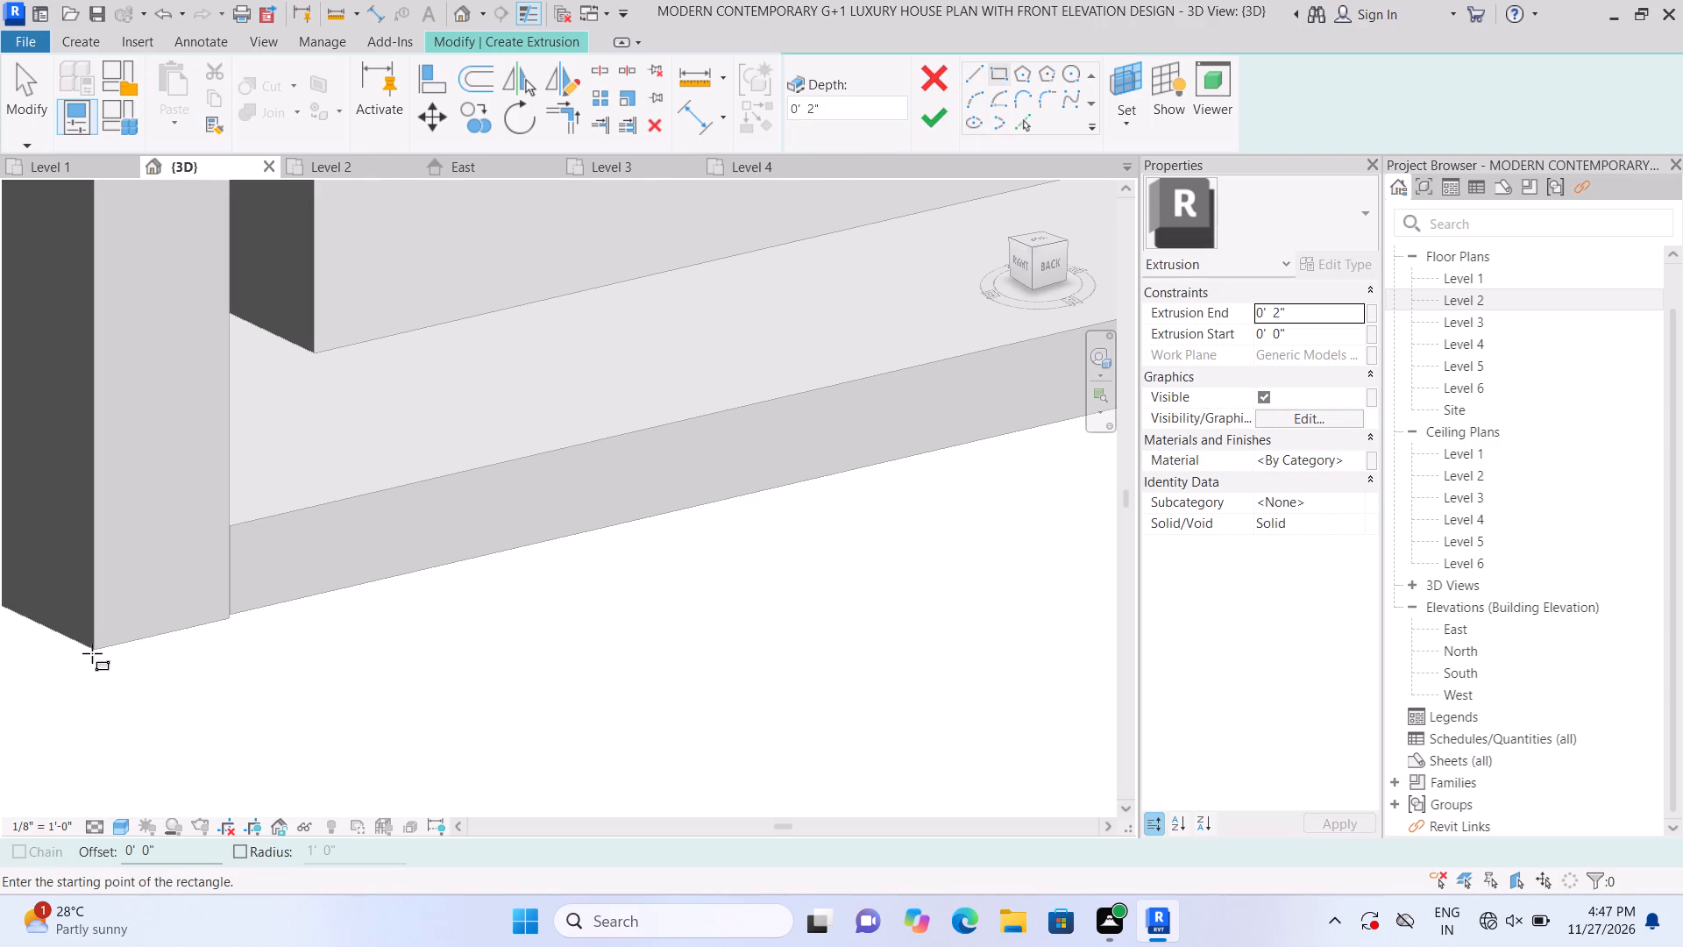
left_click(91, 646)
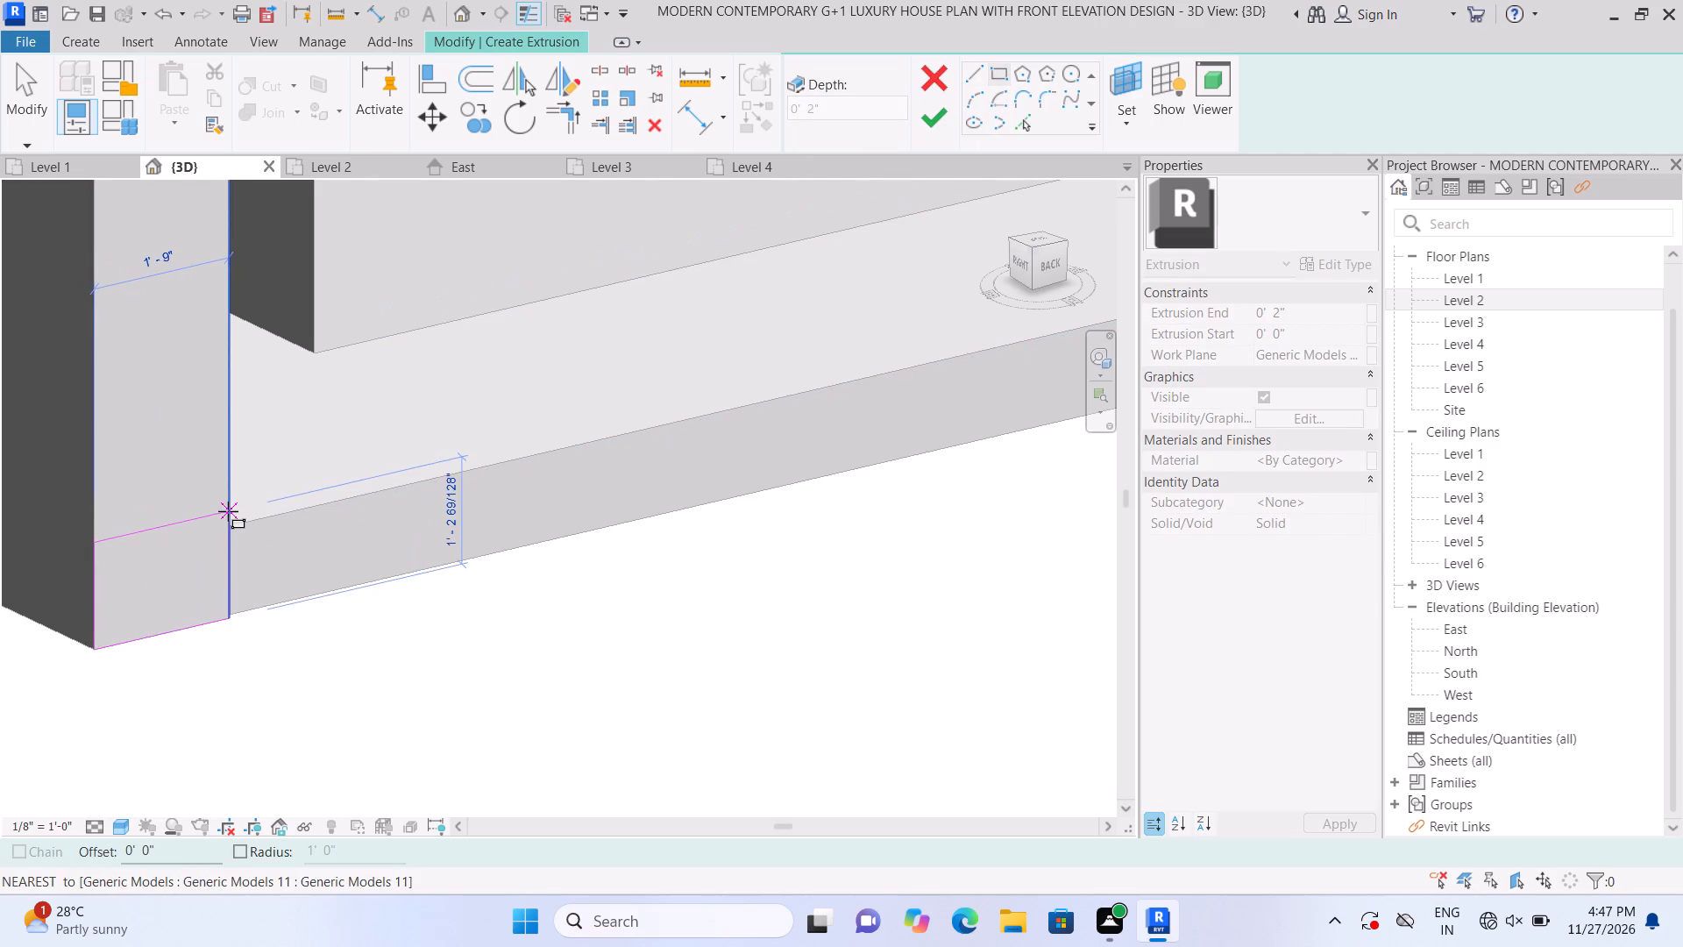
left_click(228, 511)
left_click(949, 114)
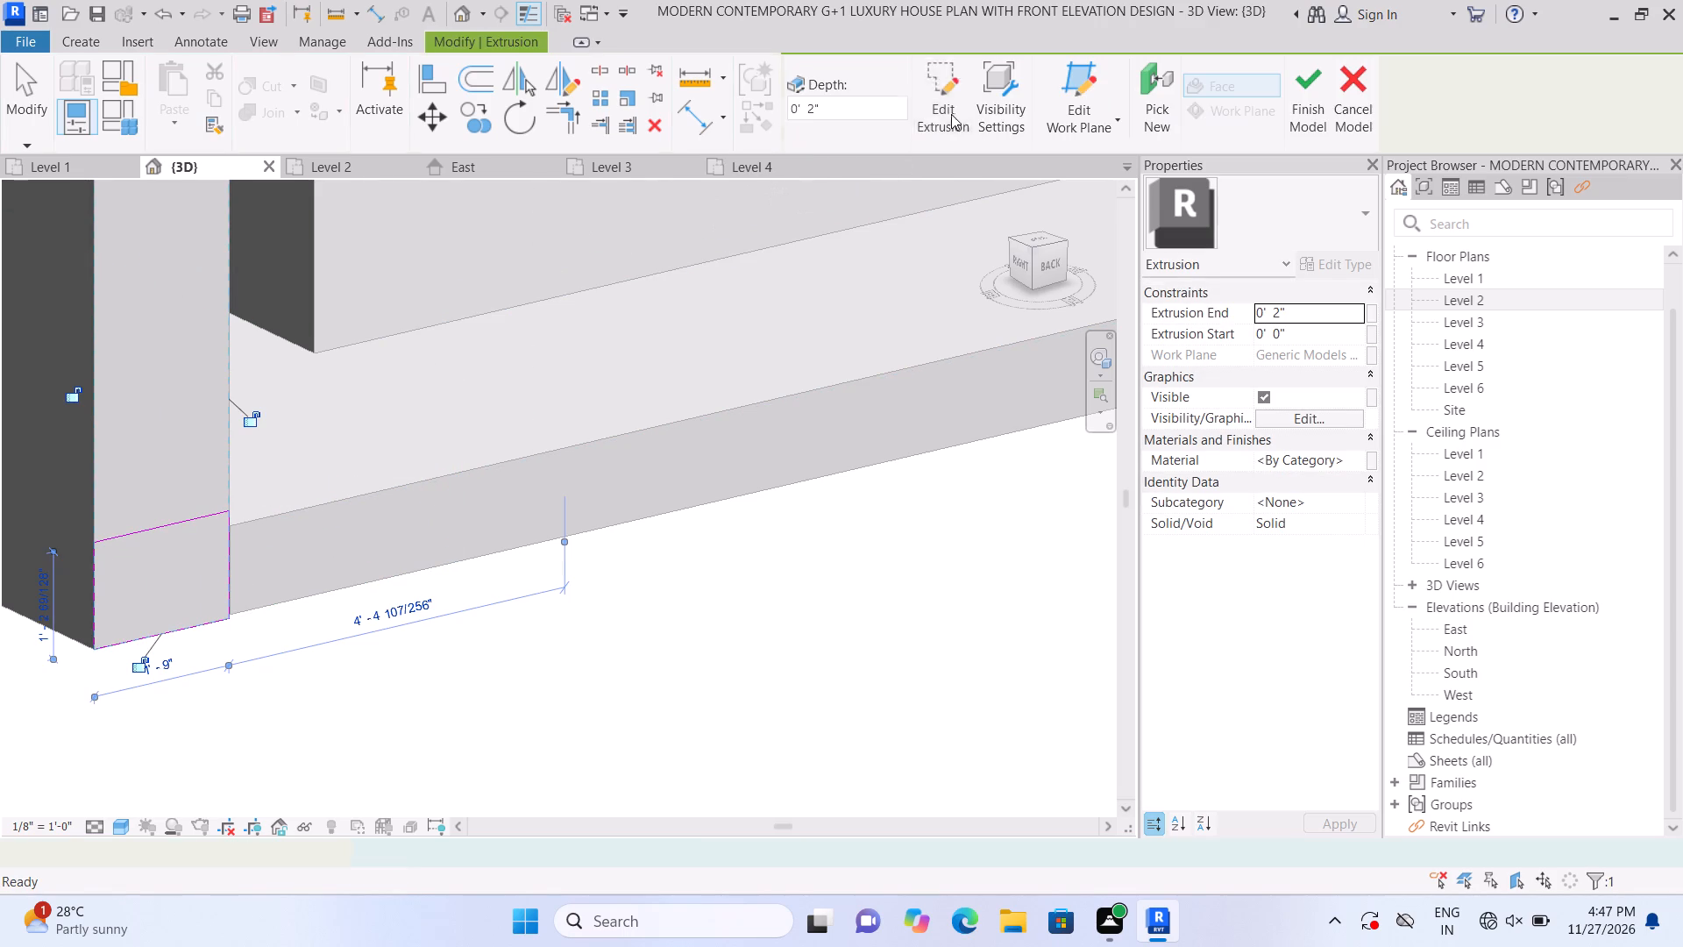
Set the extrusion end of the new block to 1' 9".
left_click(1317, 312)
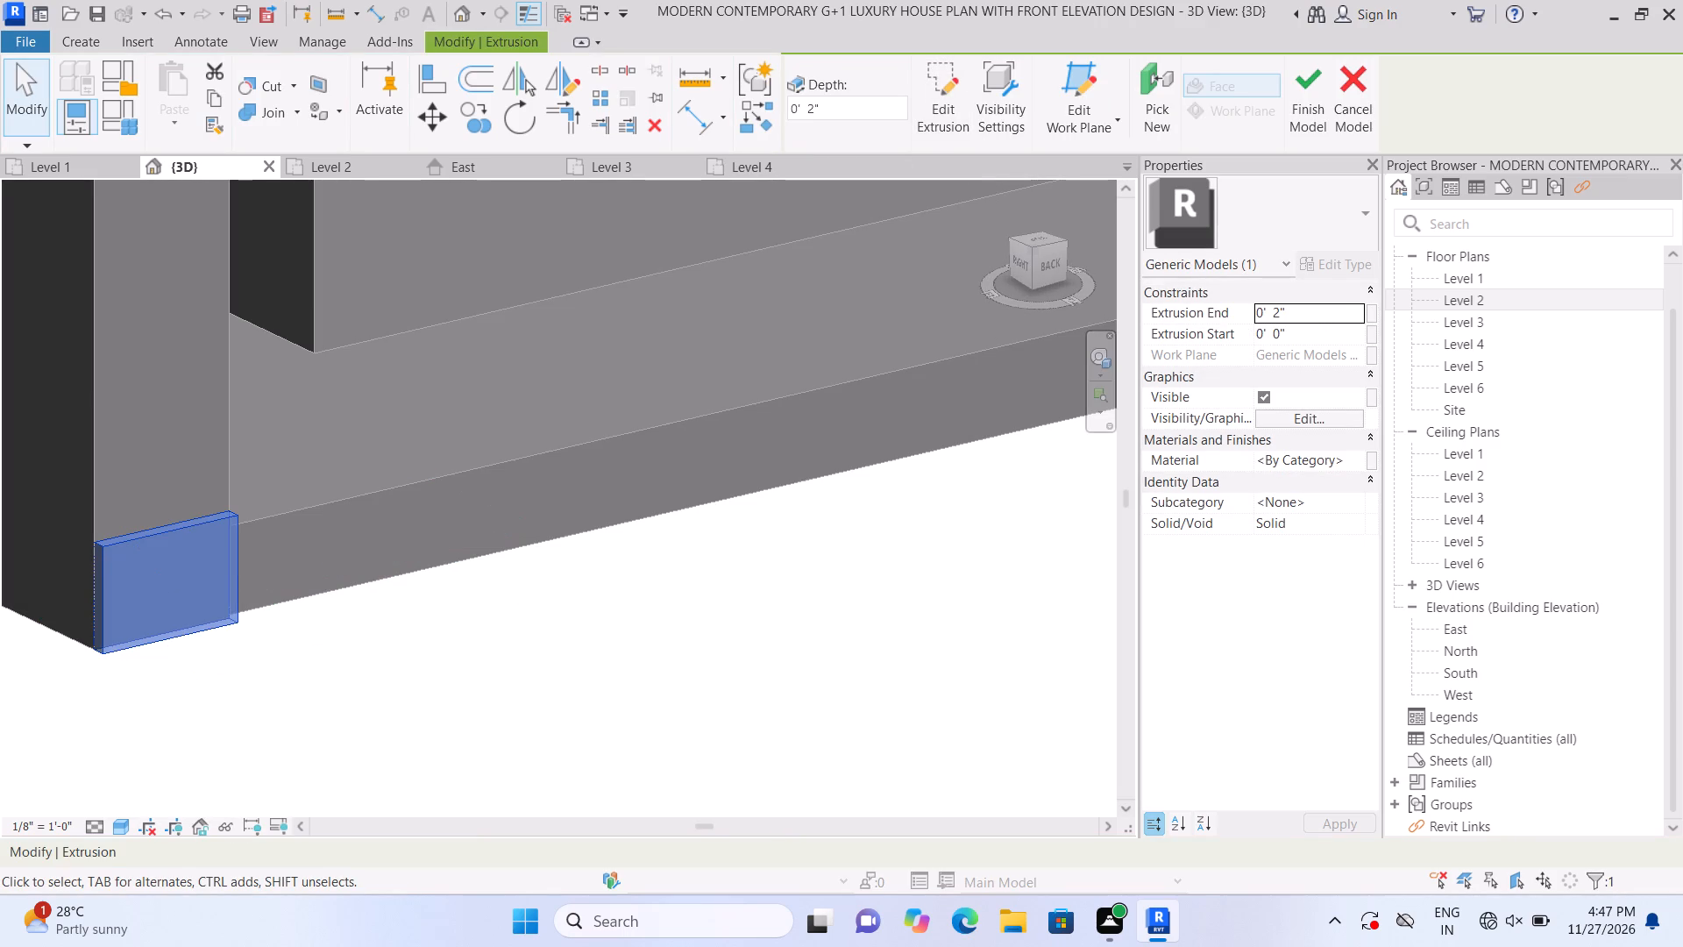
key("BackSpace")
type("1'9\"")
key("Return")
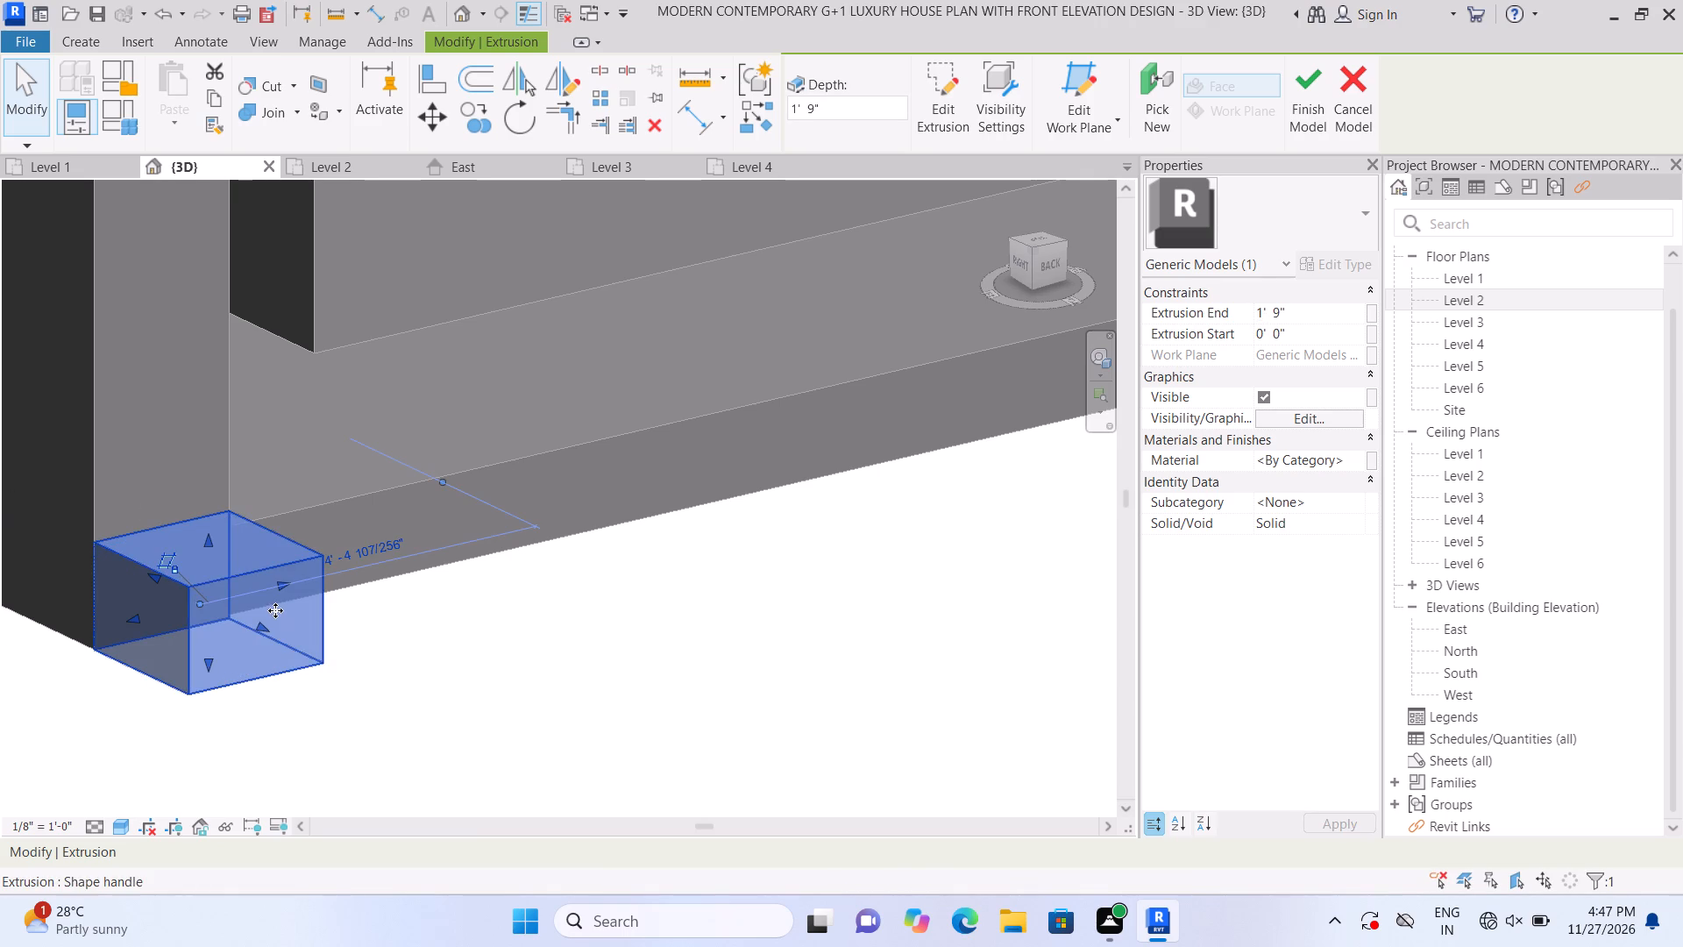
Stretch the new extrusion lengthwise along the base slab's open edge, away from the corner.
left_click_drag(283, 575, 766, 453)
scroll(160, 837, "down", 2)
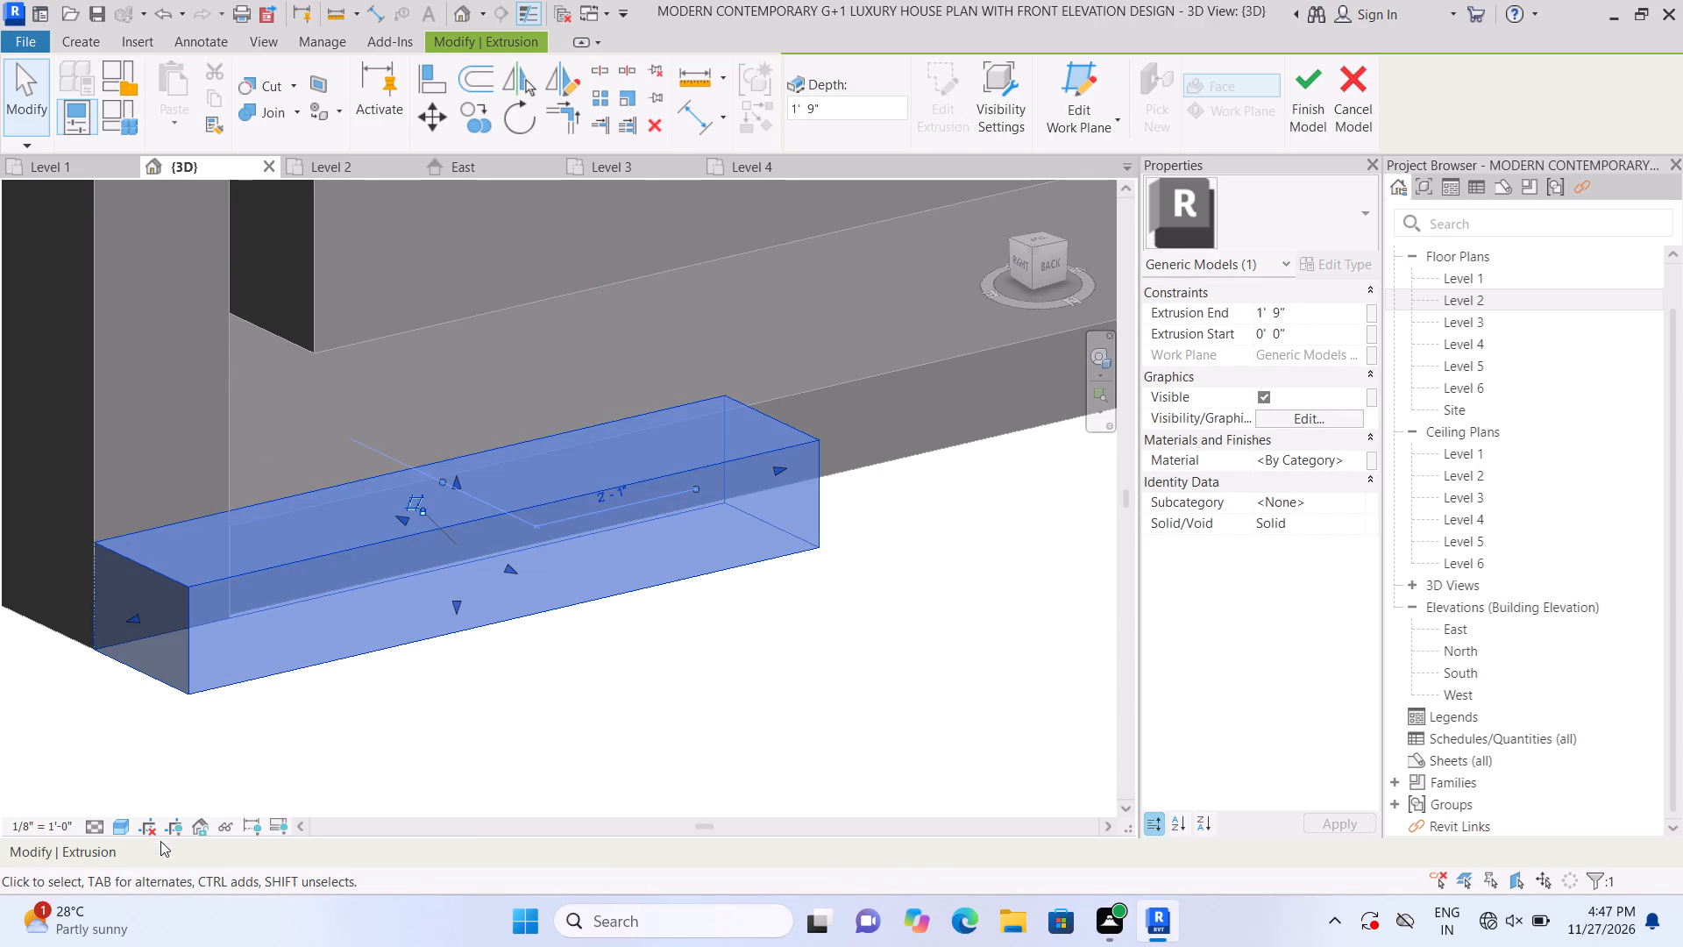
scroll(160, 841, "down", 5)
scroll(318, 652, "down", 8)
scroll(346, 660, "up", 6)
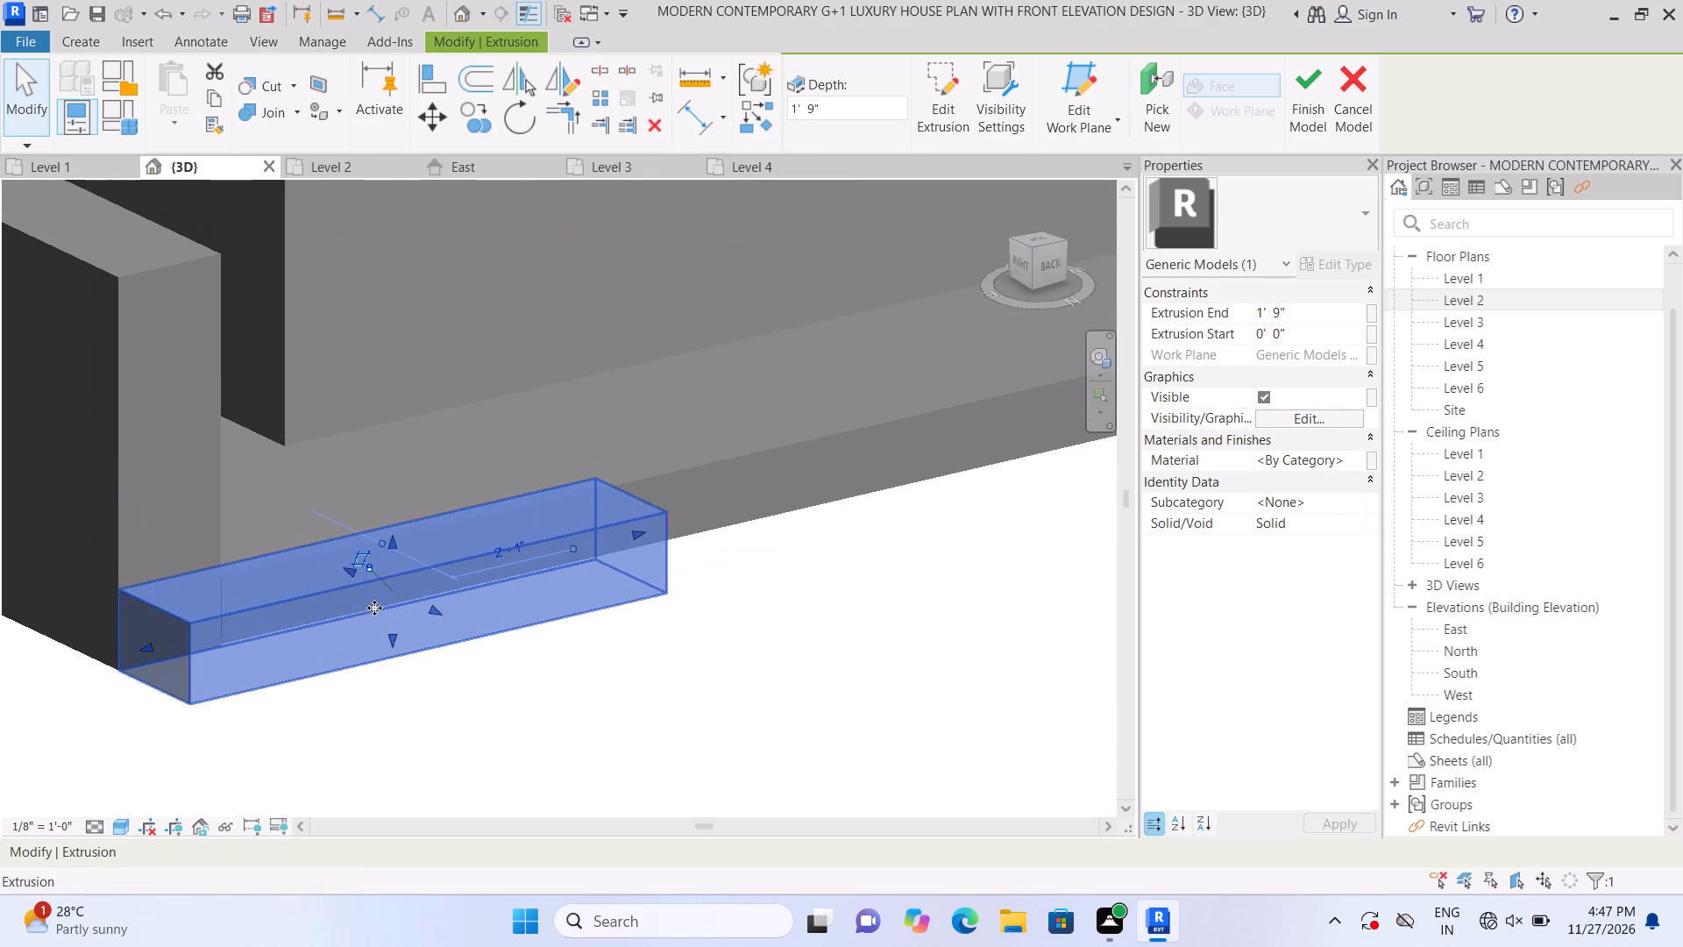
Raise the extrusion's top to the height of the adjoining boundary wall and finish the in-place model.
left_click_drag(388, 535, 419, 271)
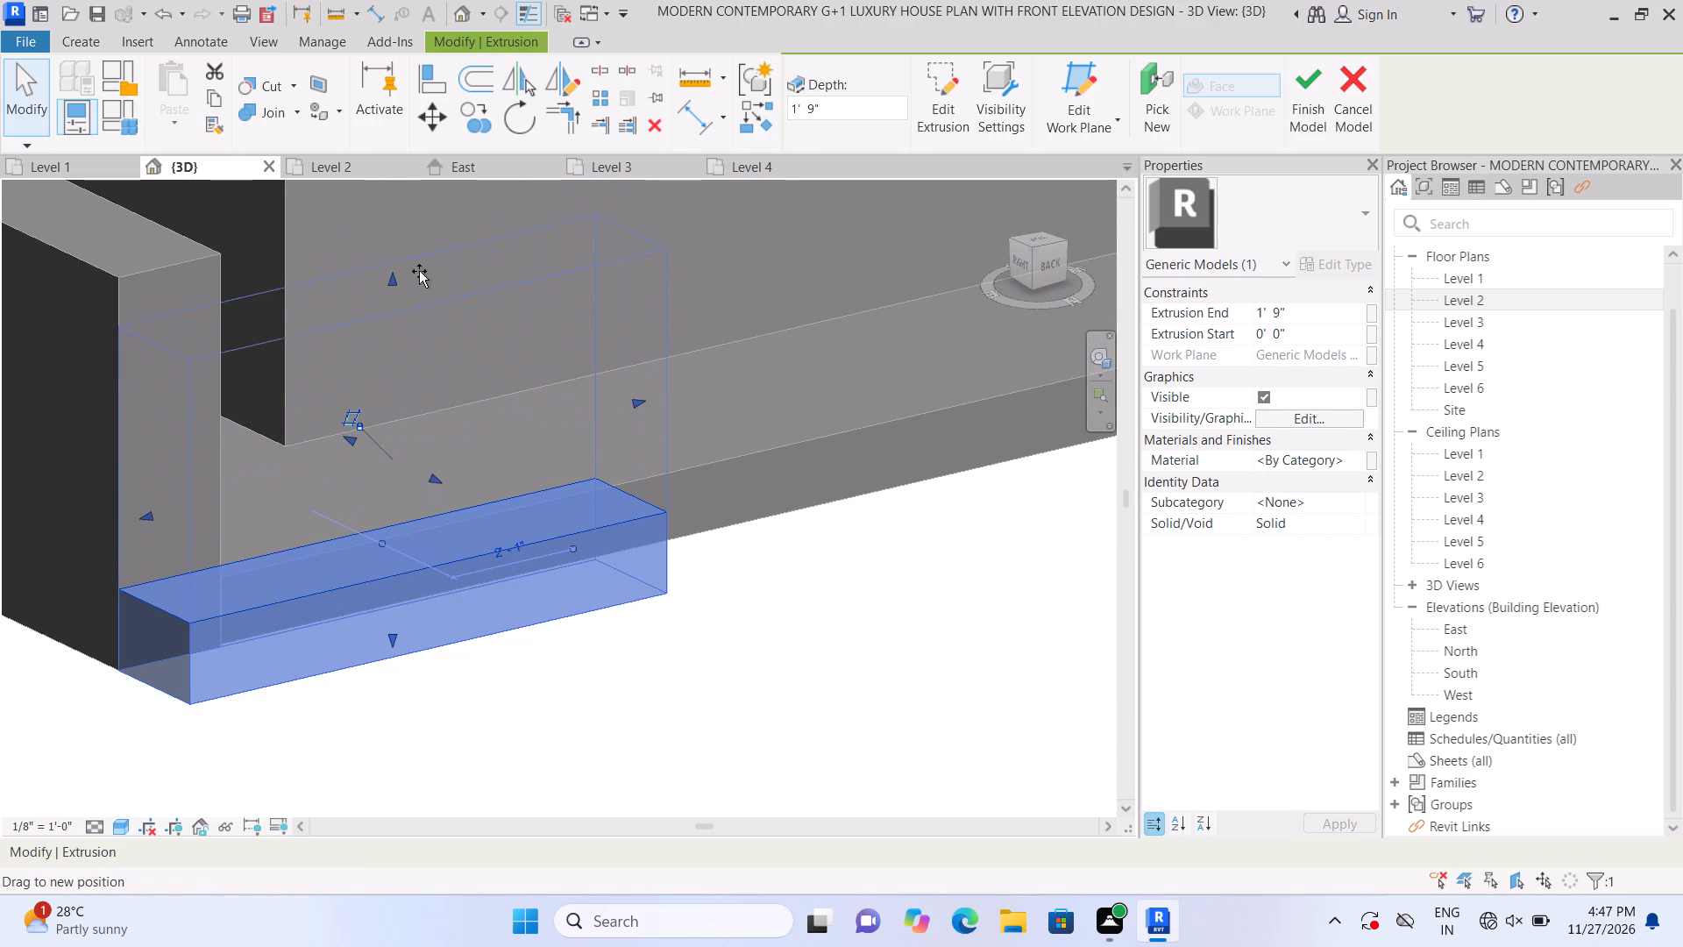
left_click_drag(419, 271, 425, 238)
scroll(397, 517, "down", 3)
left_click(410, 748)
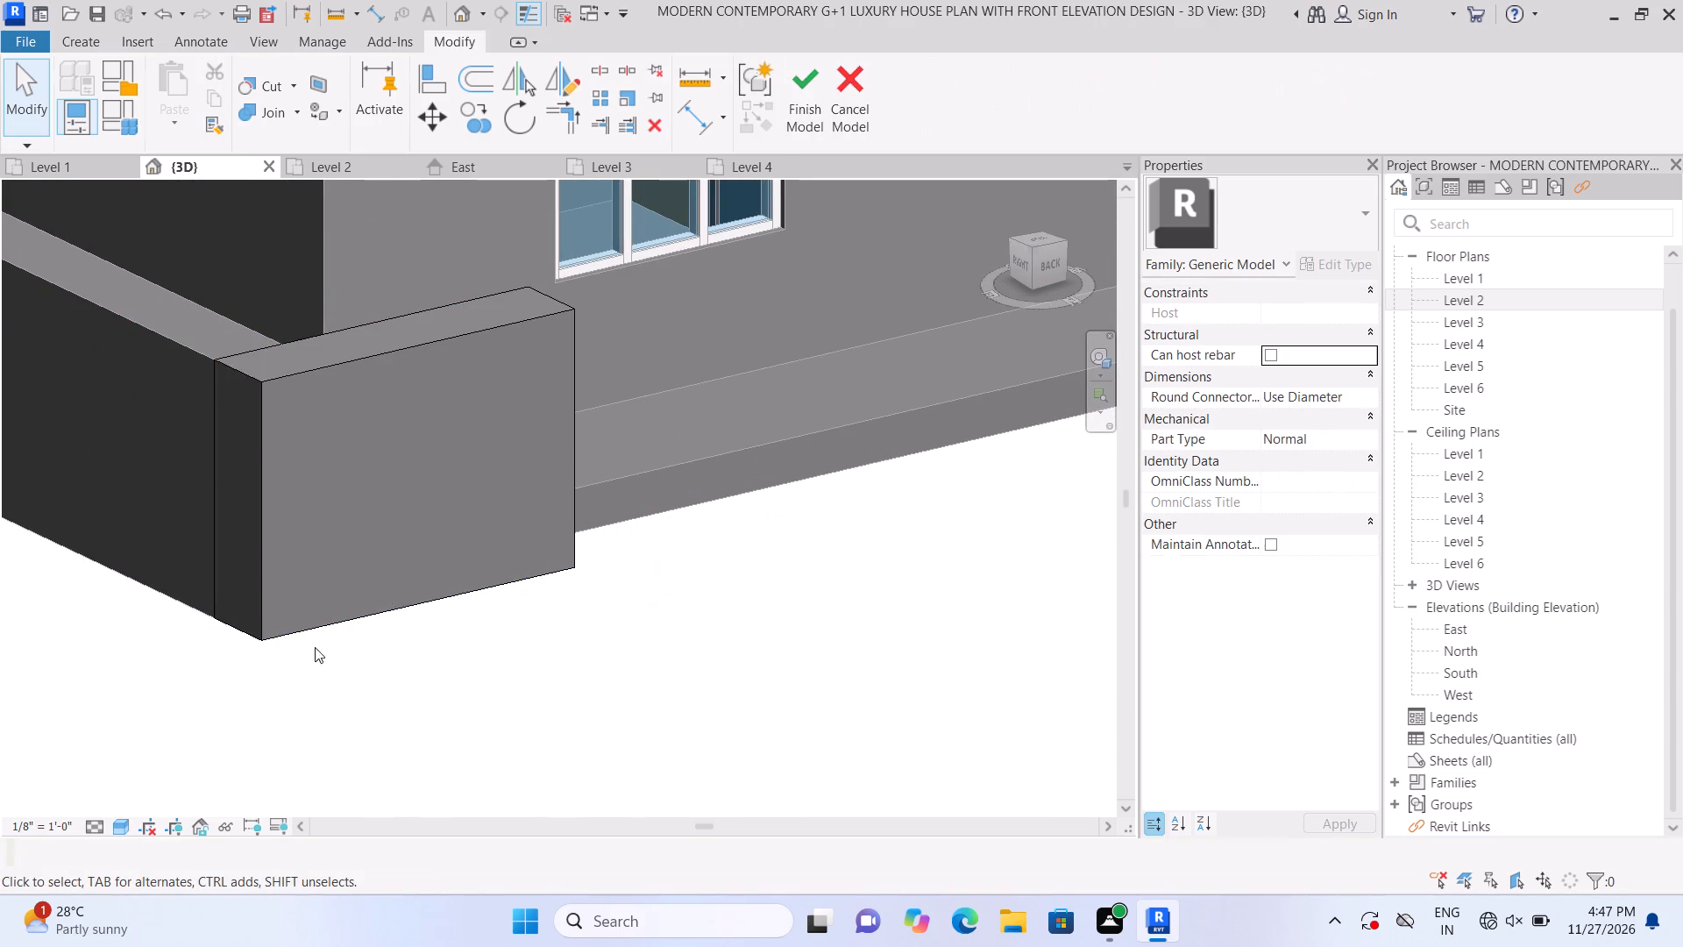
left_click(817, 112)
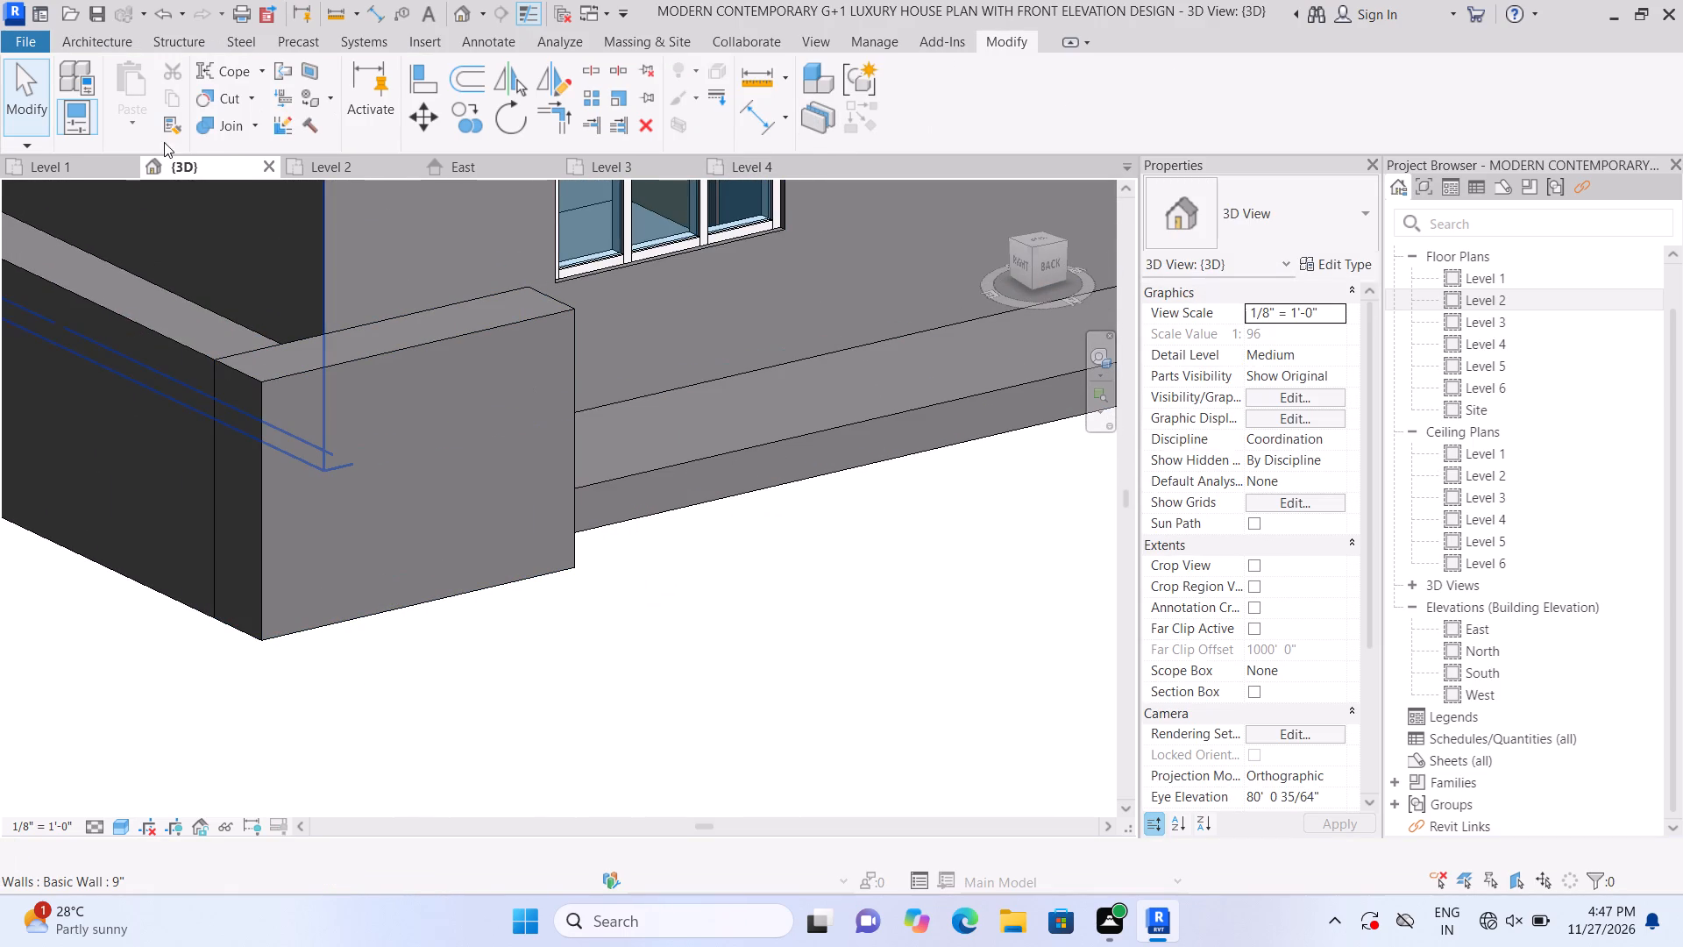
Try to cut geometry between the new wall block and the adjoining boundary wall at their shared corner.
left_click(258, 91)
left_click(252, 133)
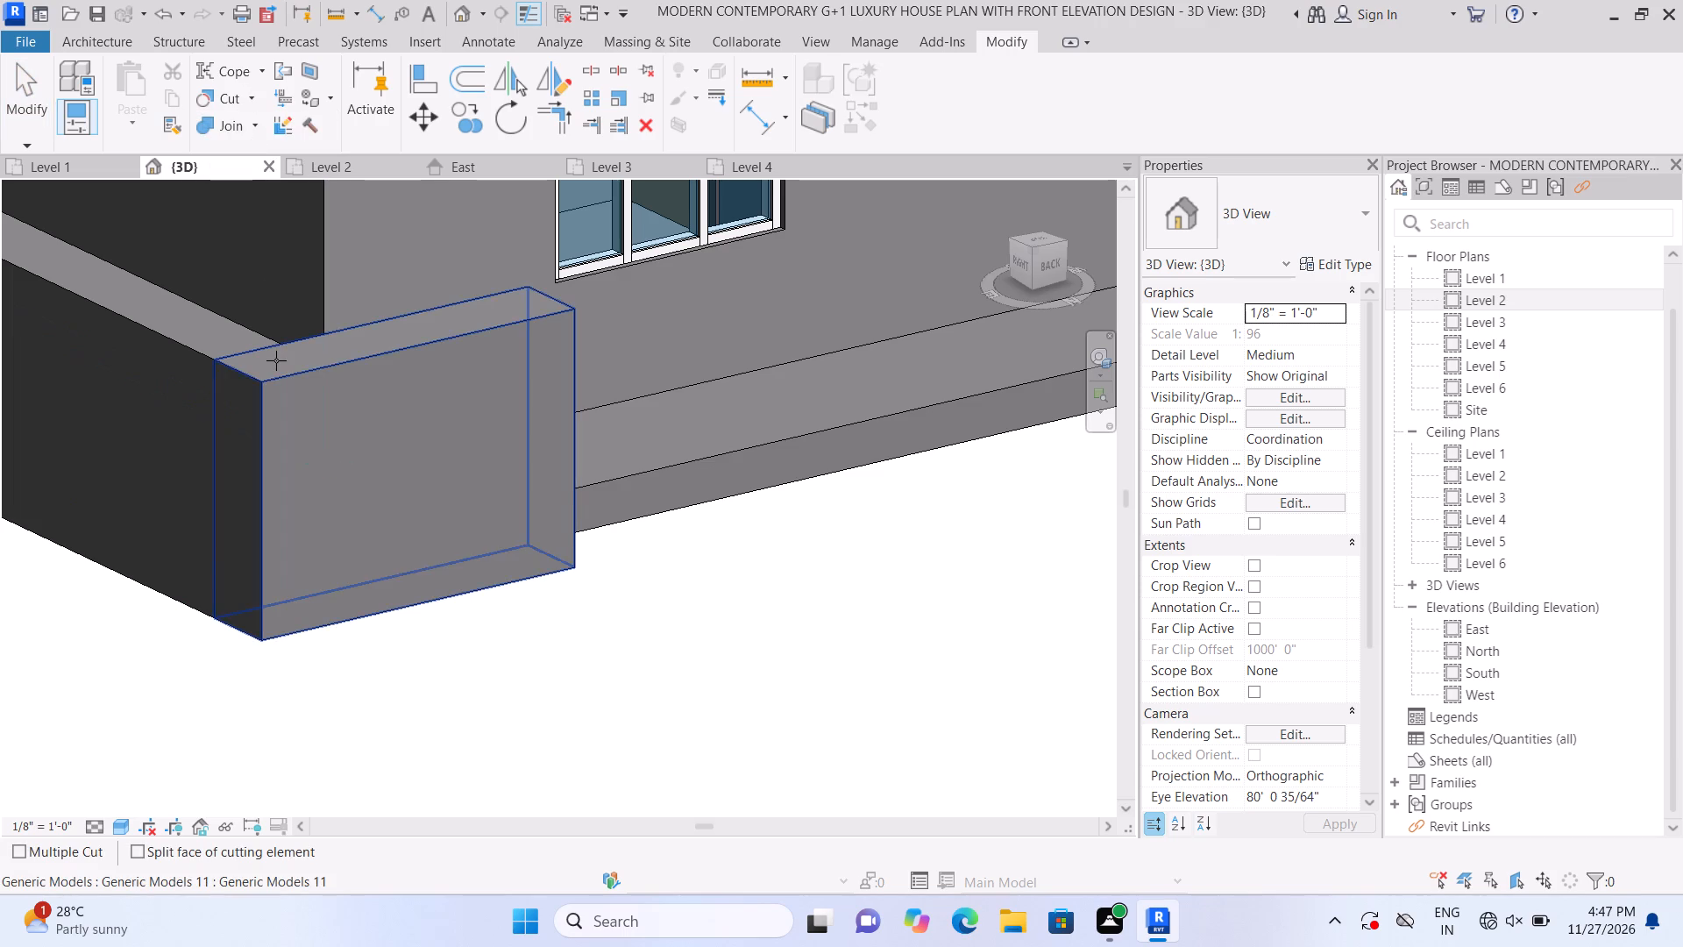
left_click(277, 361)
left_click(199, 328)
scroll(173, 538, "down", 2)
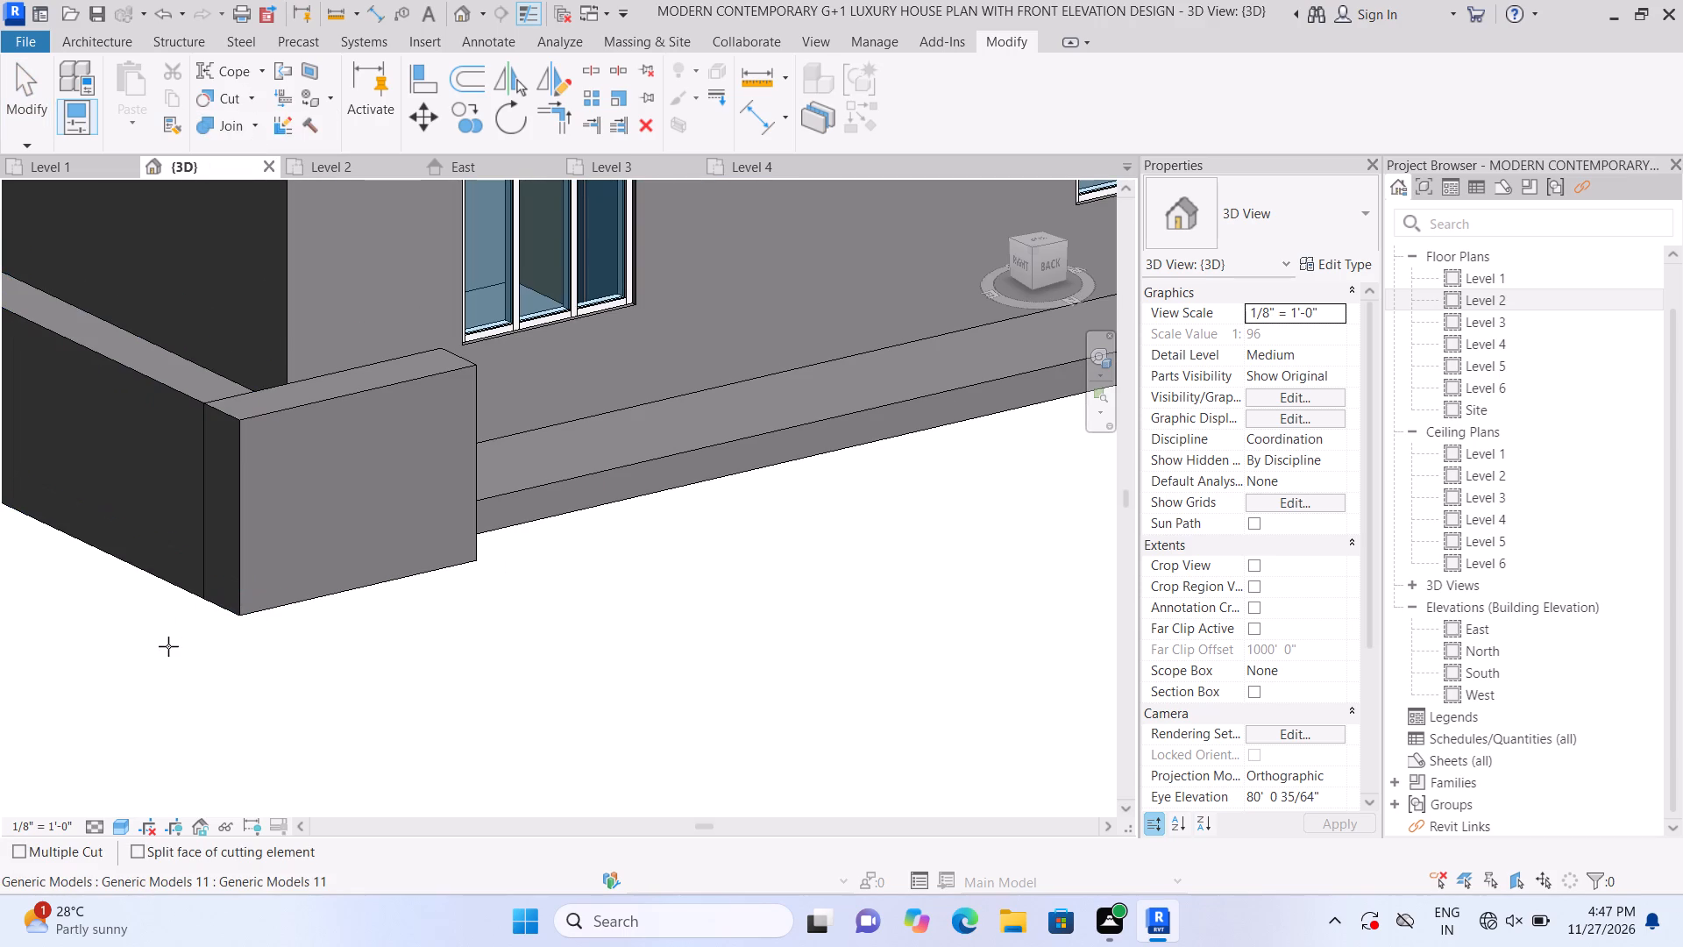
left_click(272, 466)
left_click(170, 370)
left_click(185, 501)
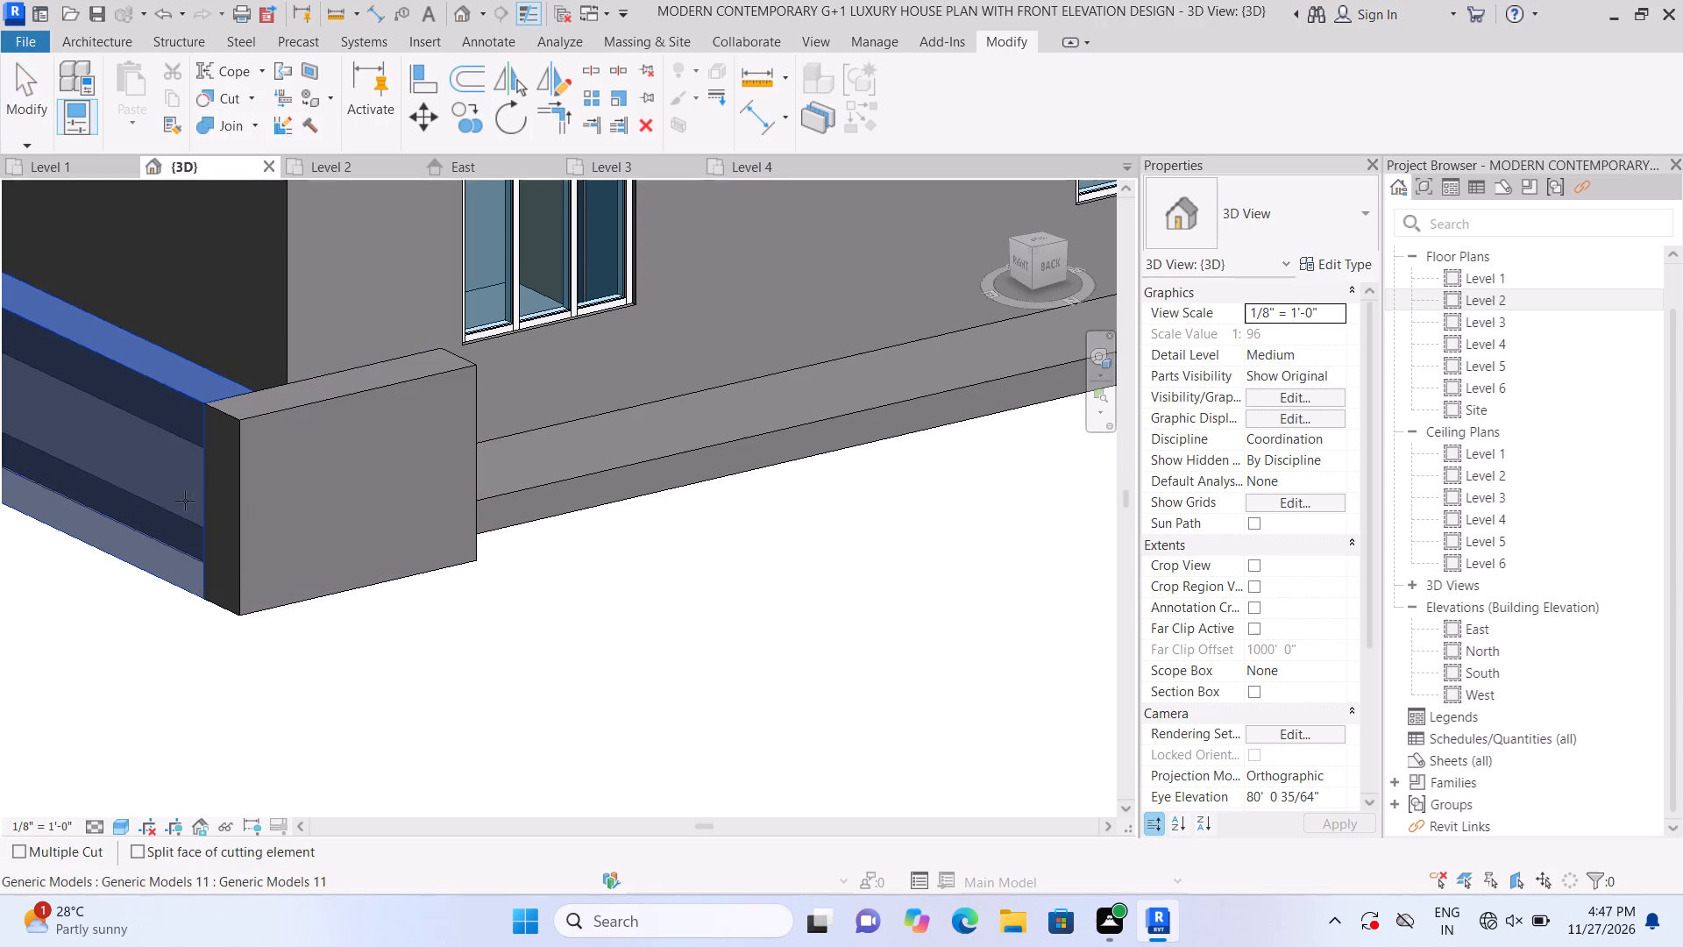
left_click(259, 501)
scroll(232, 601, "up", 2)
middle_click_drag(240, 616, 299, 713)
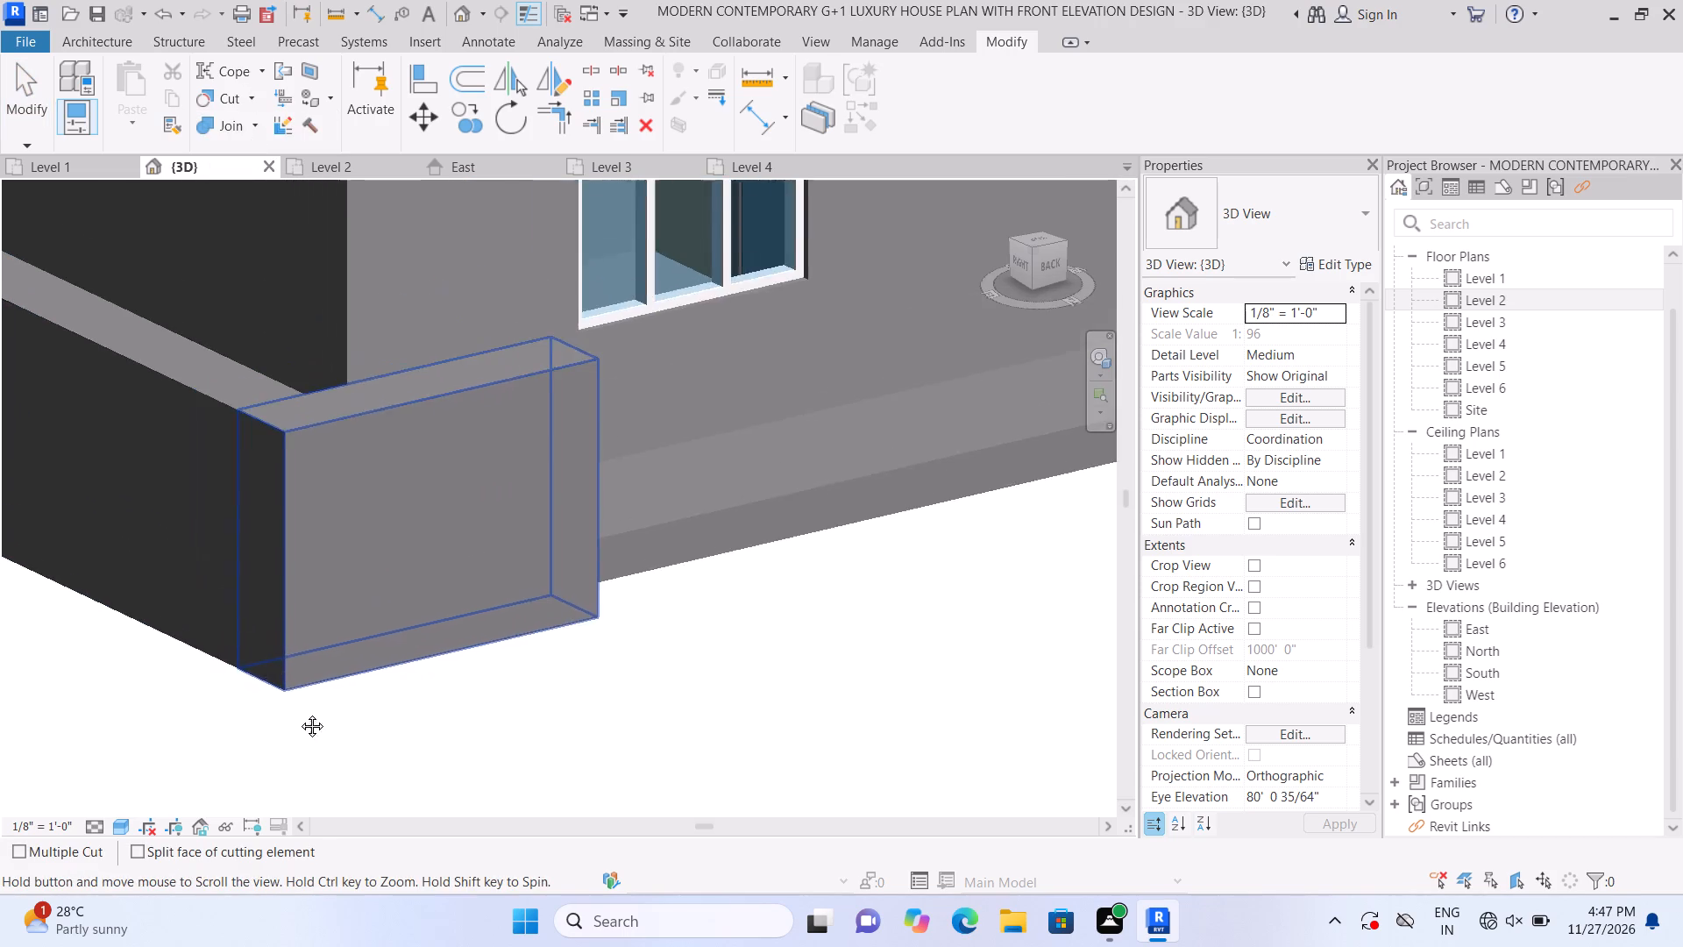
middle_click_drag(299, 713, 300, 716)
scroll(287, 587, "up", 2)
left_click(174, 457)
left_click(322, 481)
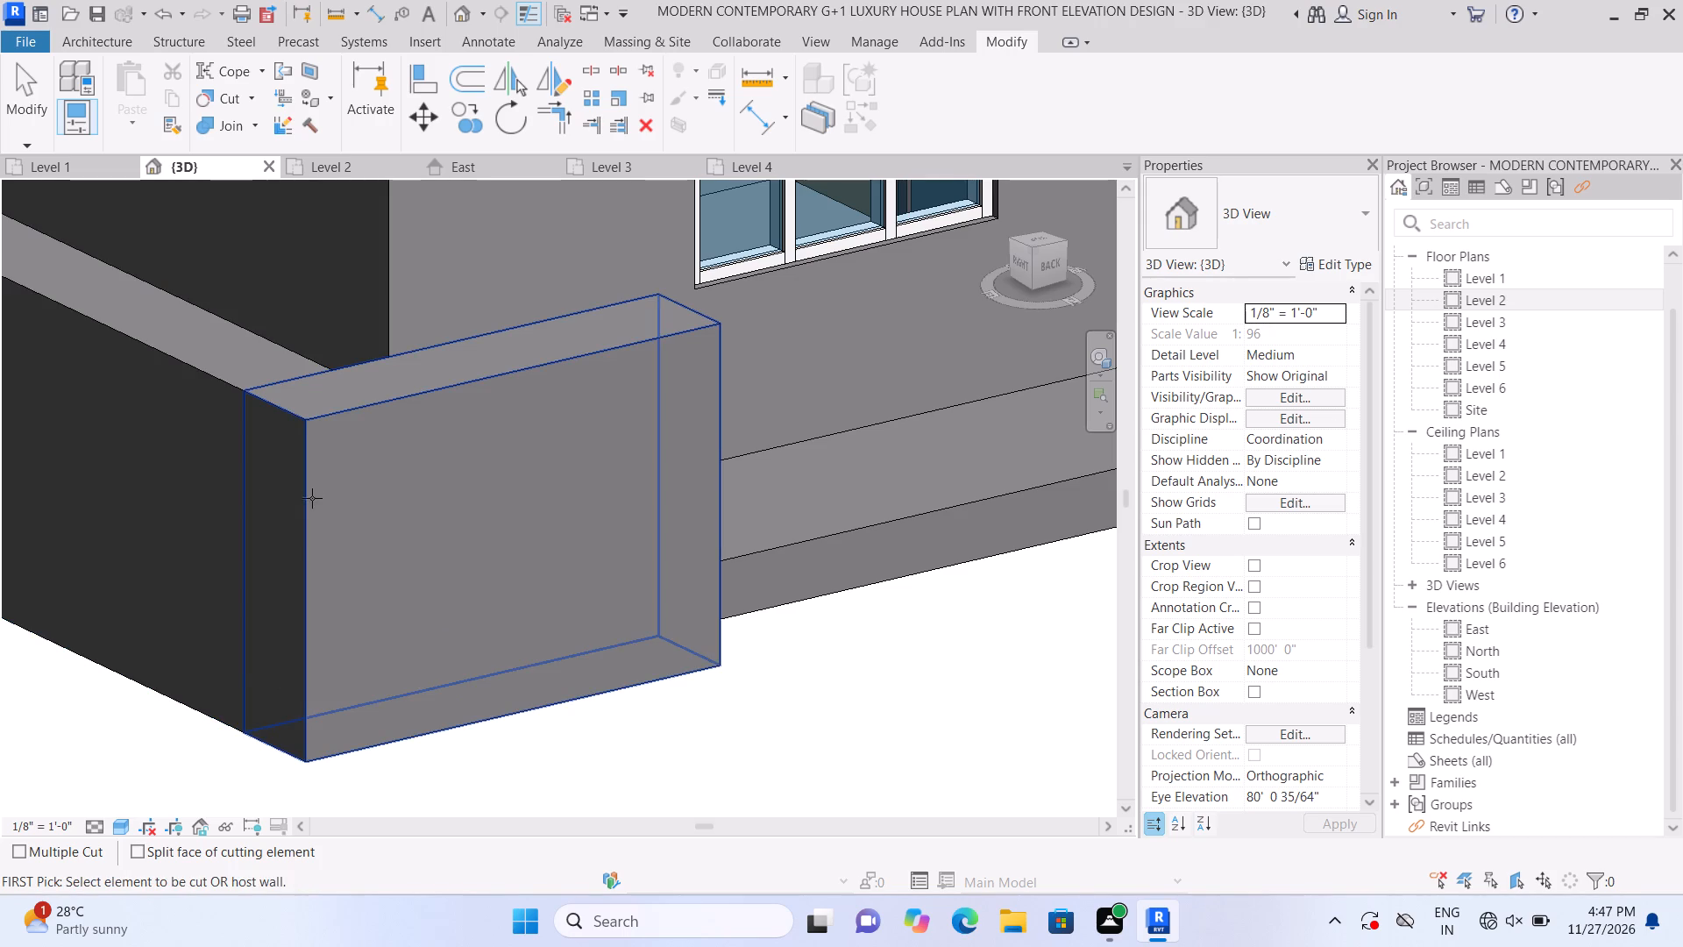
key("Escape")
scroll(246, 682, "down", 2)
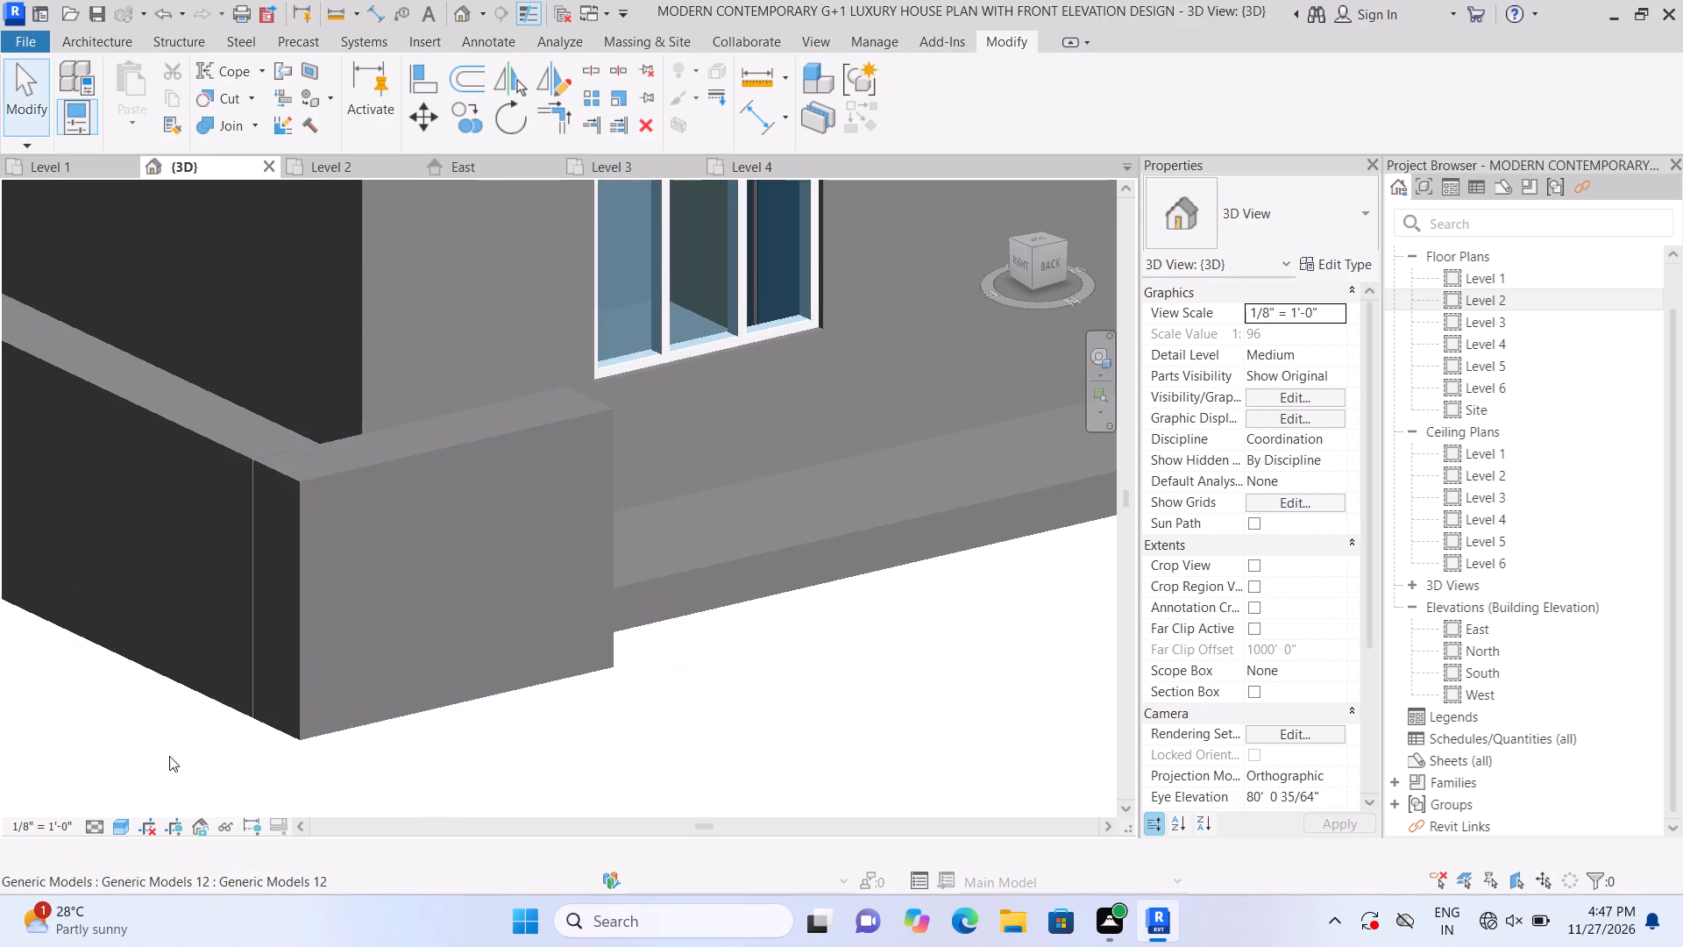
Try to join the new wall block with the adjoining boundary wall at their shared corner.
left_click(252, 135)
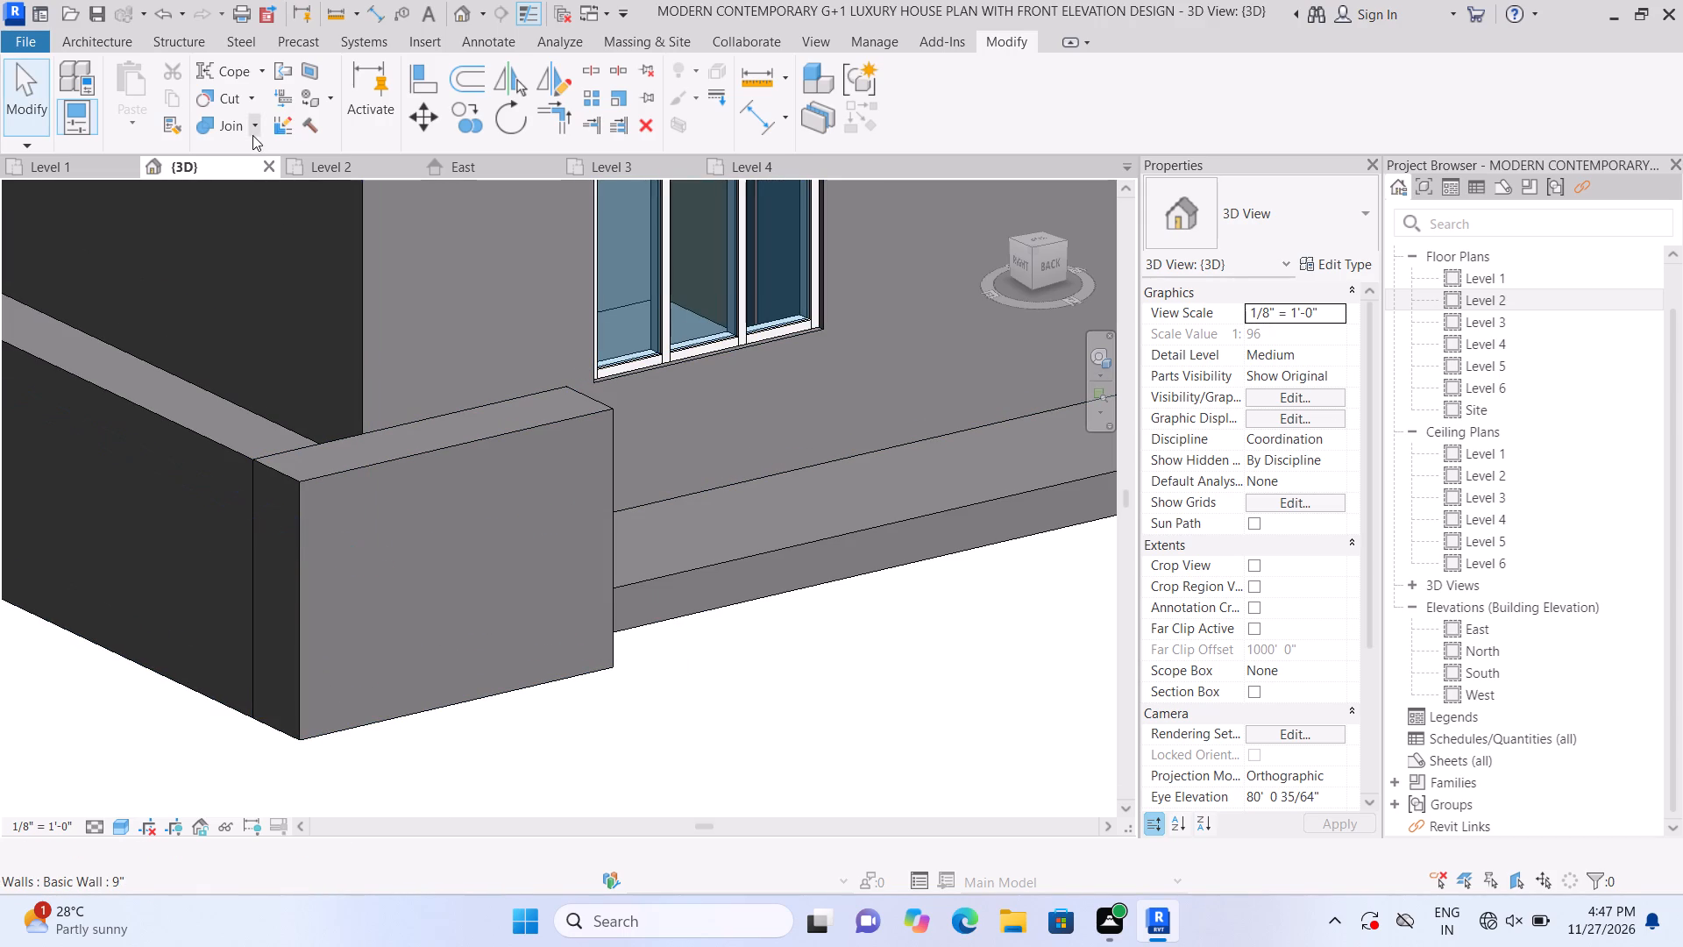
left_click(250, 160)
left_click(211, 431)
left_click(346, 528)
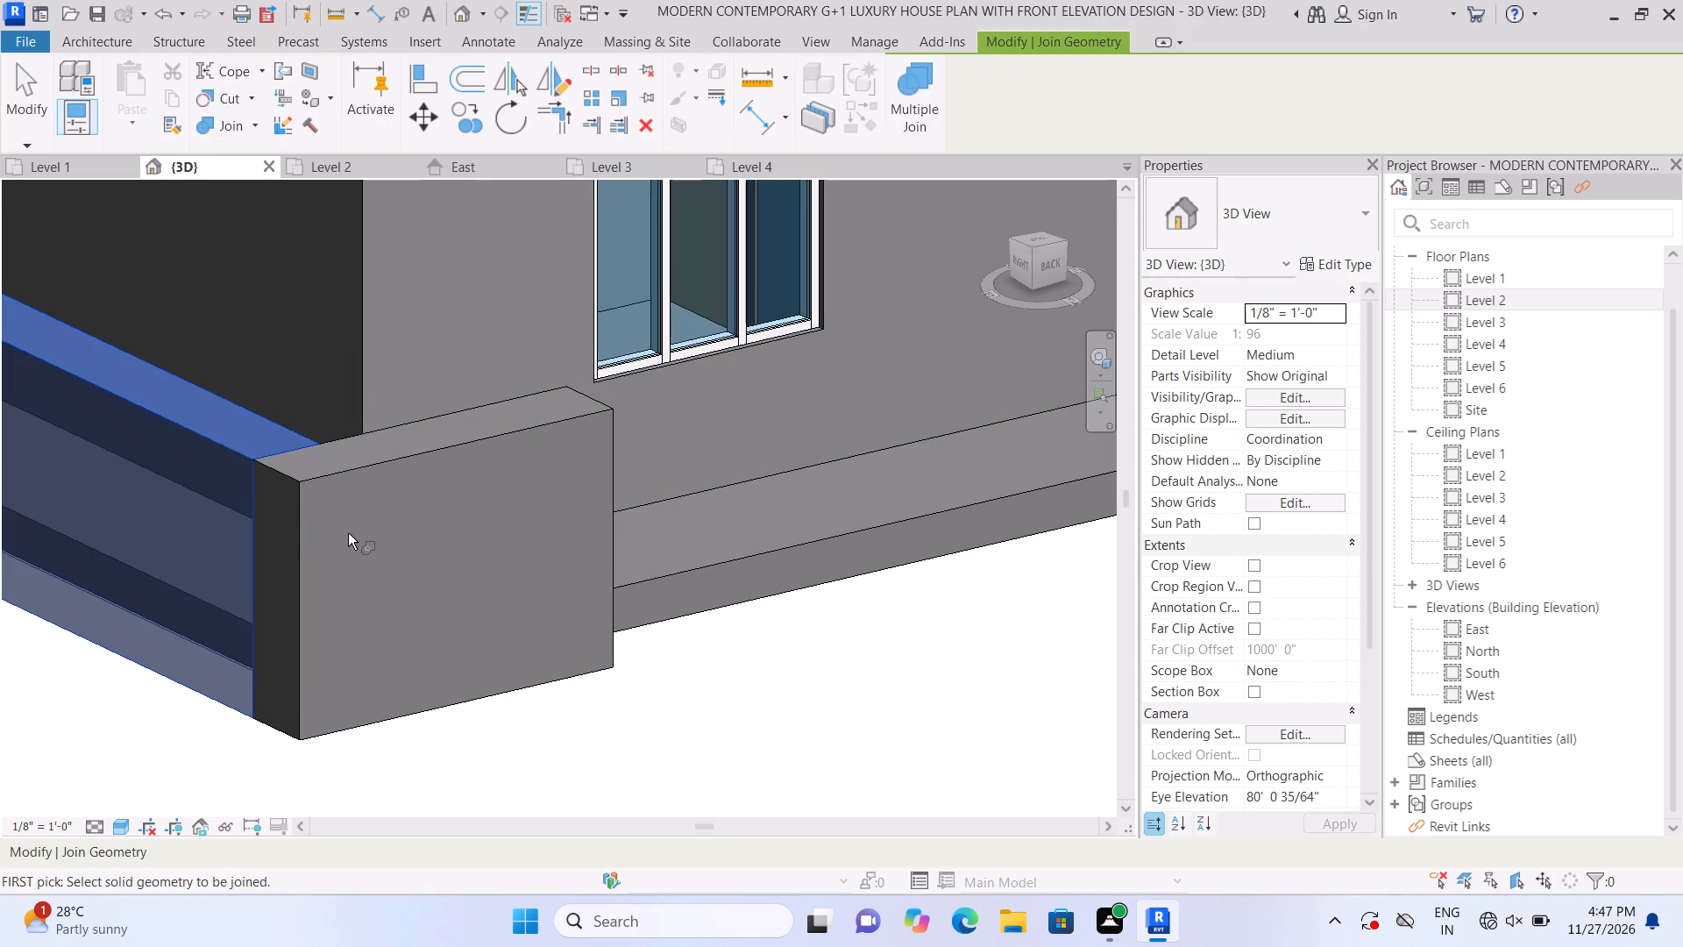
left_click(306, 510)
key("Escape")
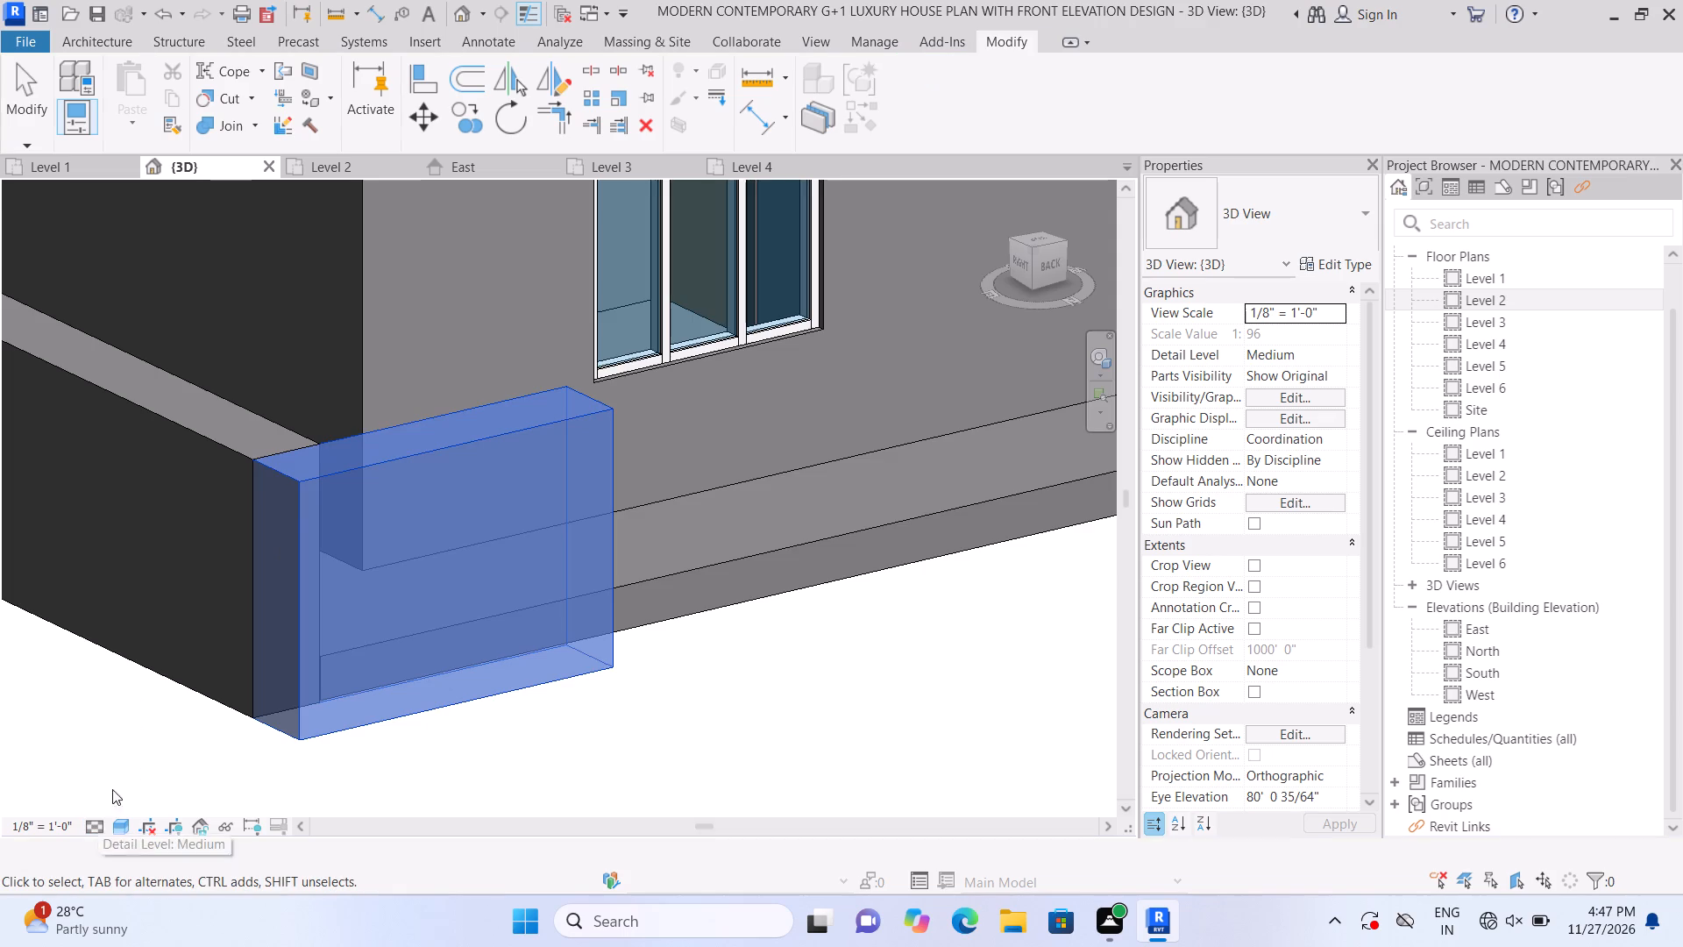
Examine the corner where the new wall block meets the adjoining boundary wall.
scroll(117, 783, "up", 1)
middle_click_drag(130, 791, 175, 805)
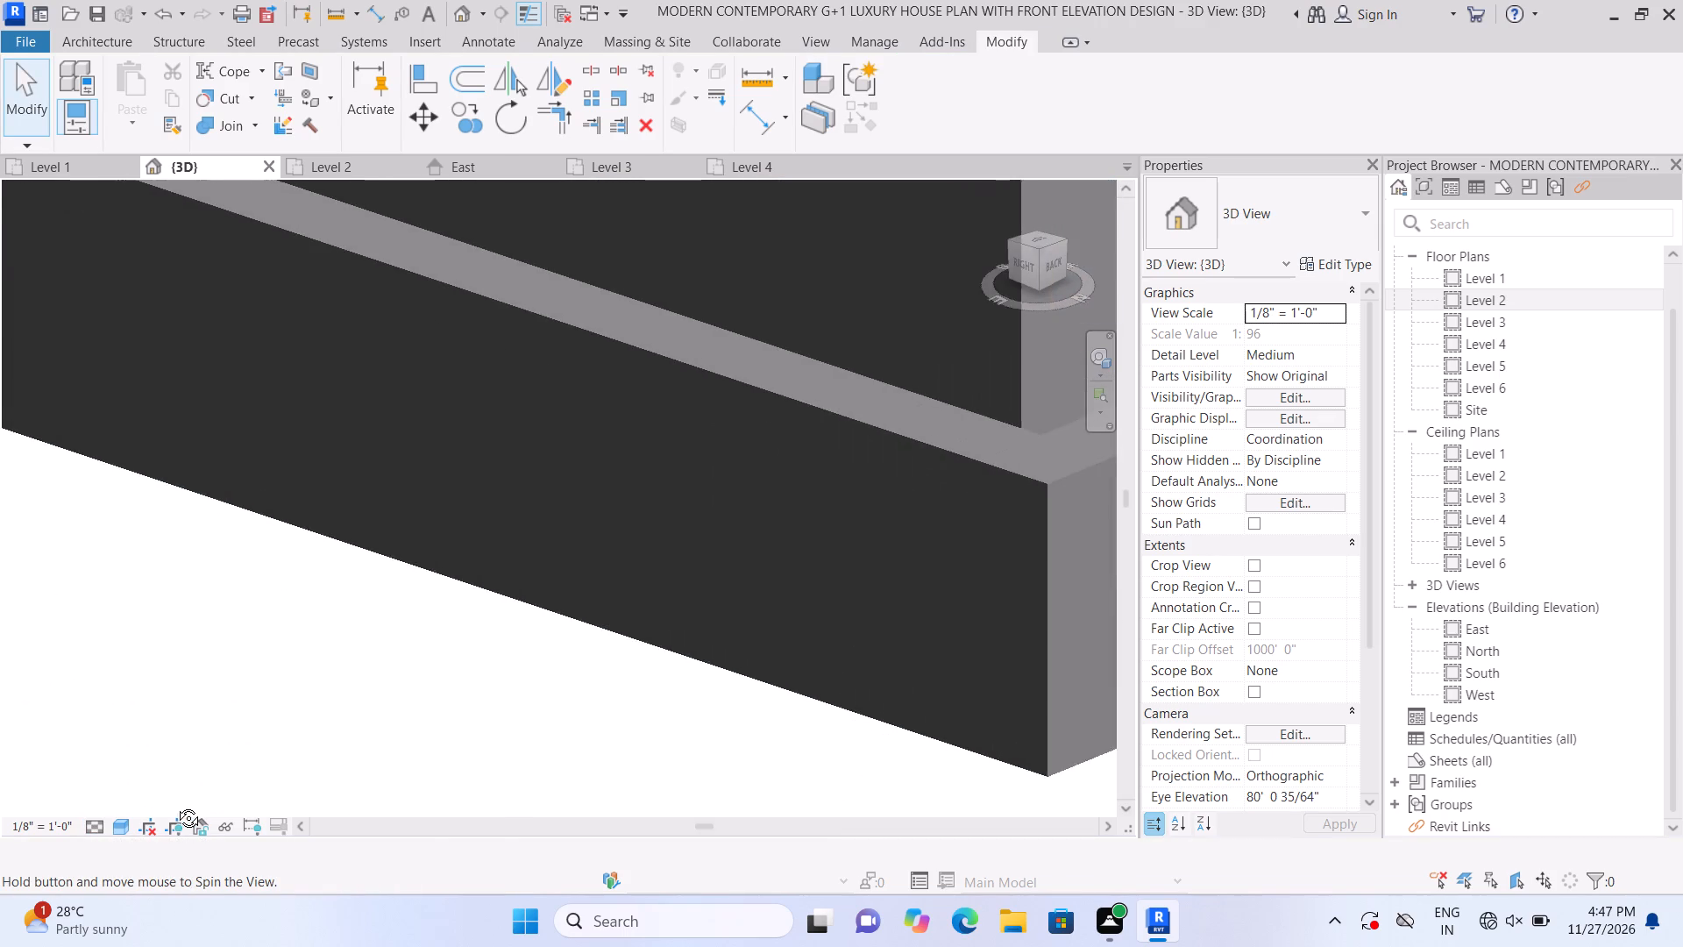
middle_click_drag(175, 805, 174, 805)
middle_click_drag(221, 713, 0, 645)
scroll(352, 662, "down", 2)
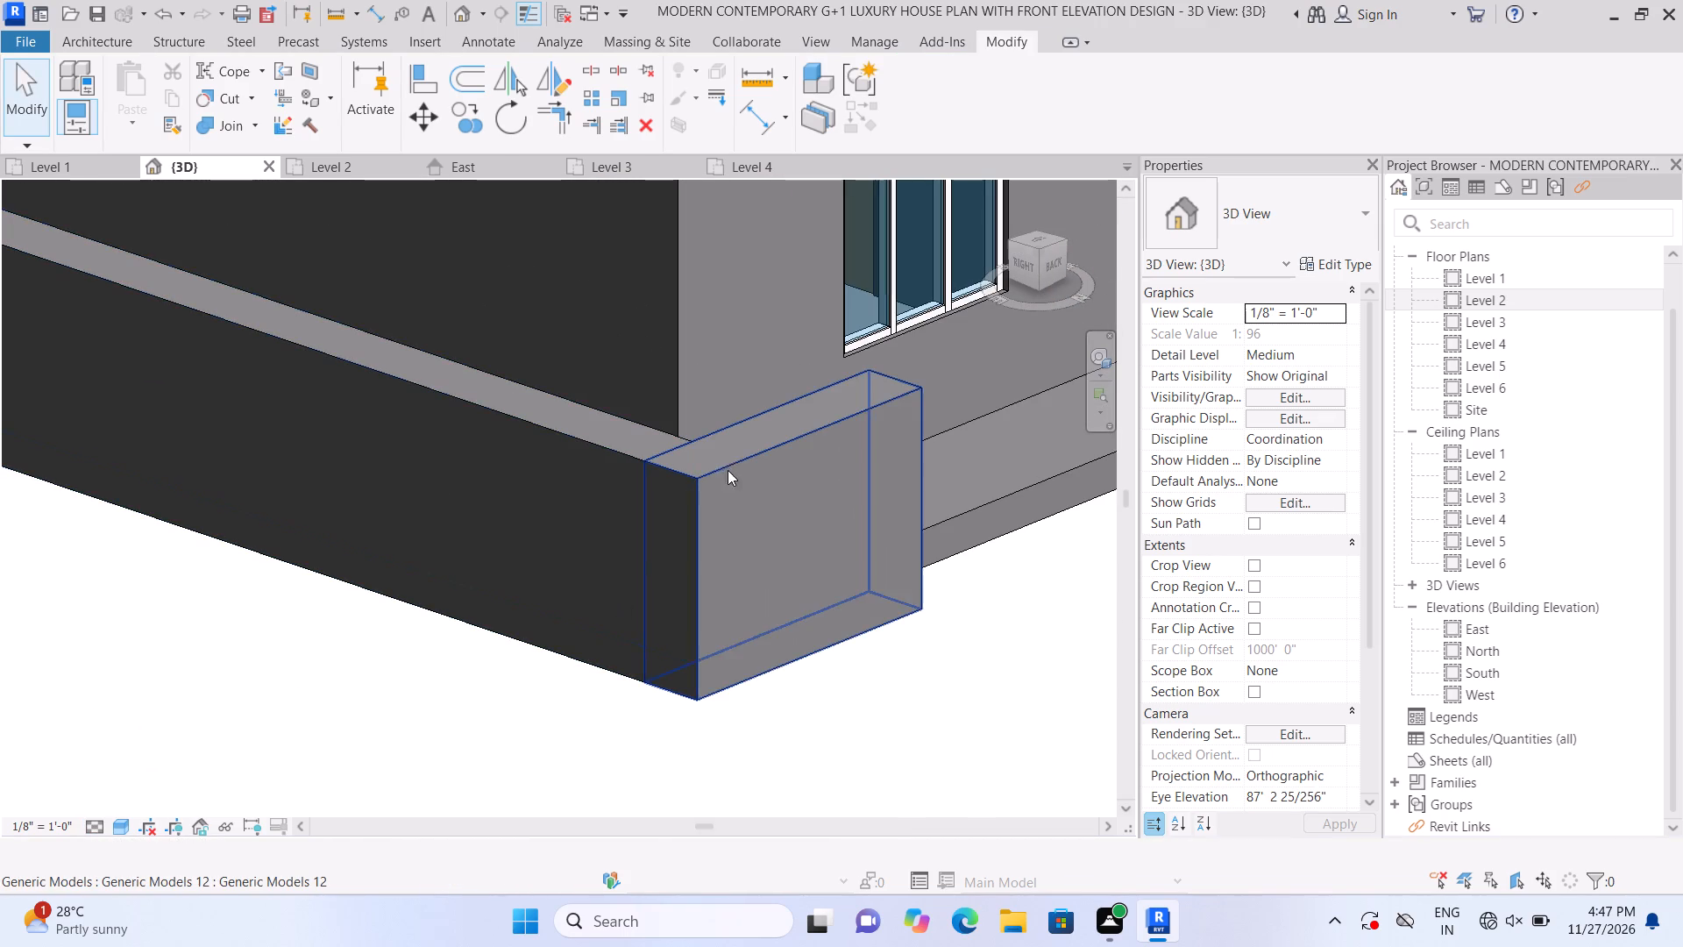
left_click(557, 476)
left_click(748, 475)
left_click(707, 492)
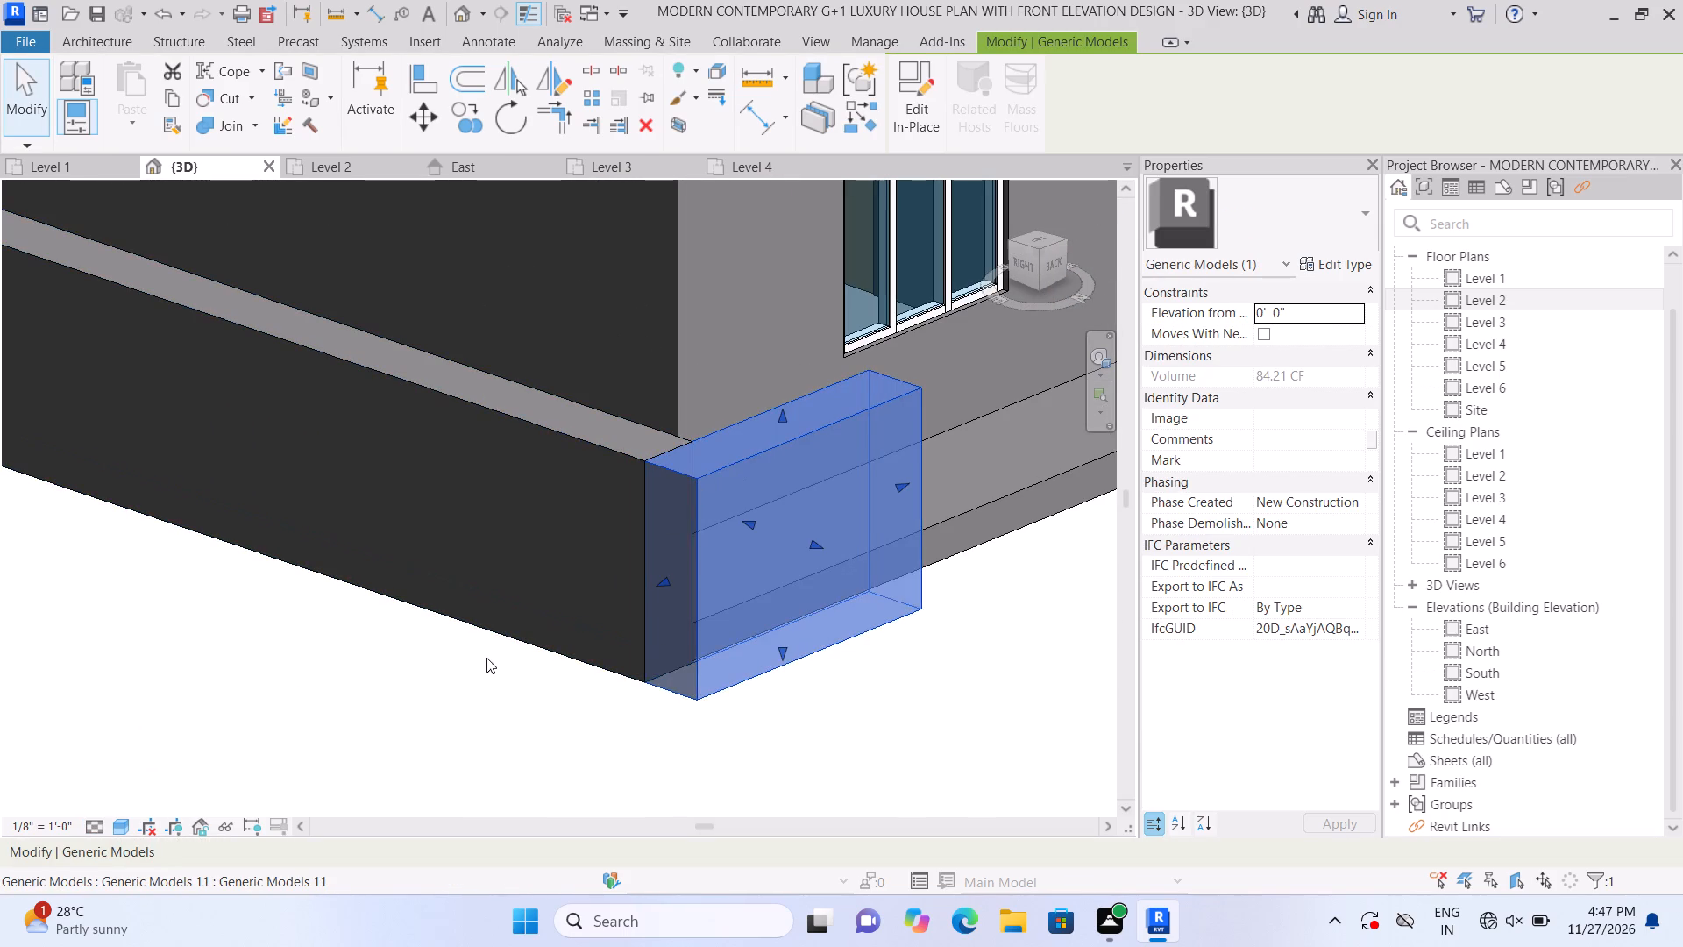
left_click(477, 671)
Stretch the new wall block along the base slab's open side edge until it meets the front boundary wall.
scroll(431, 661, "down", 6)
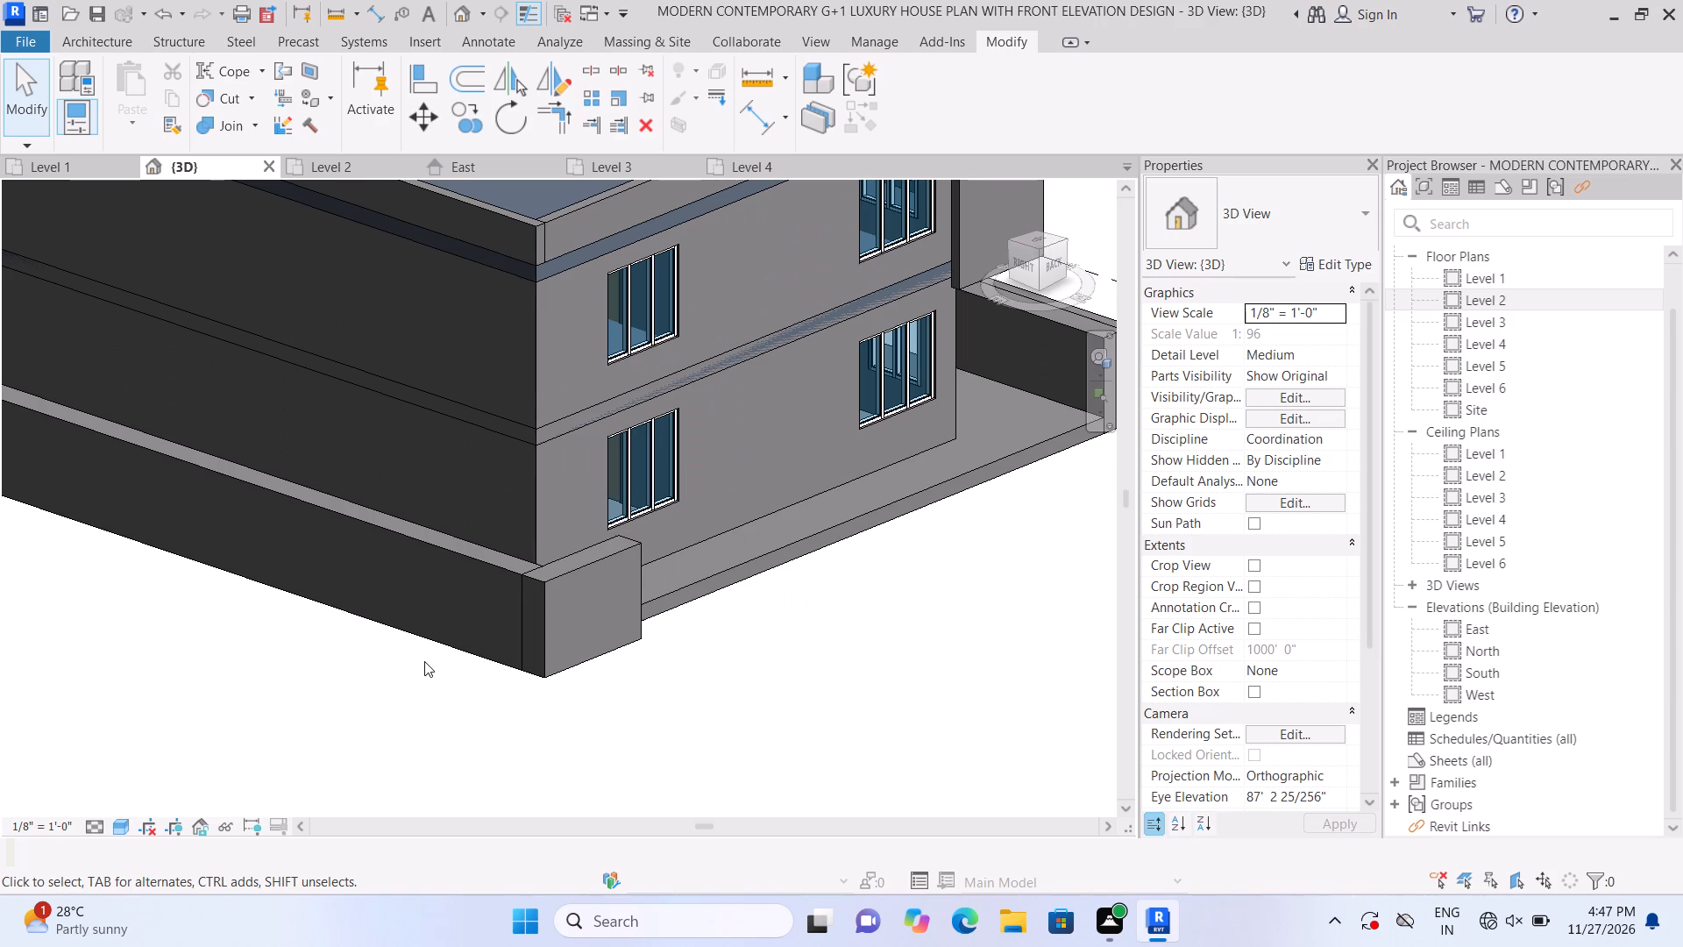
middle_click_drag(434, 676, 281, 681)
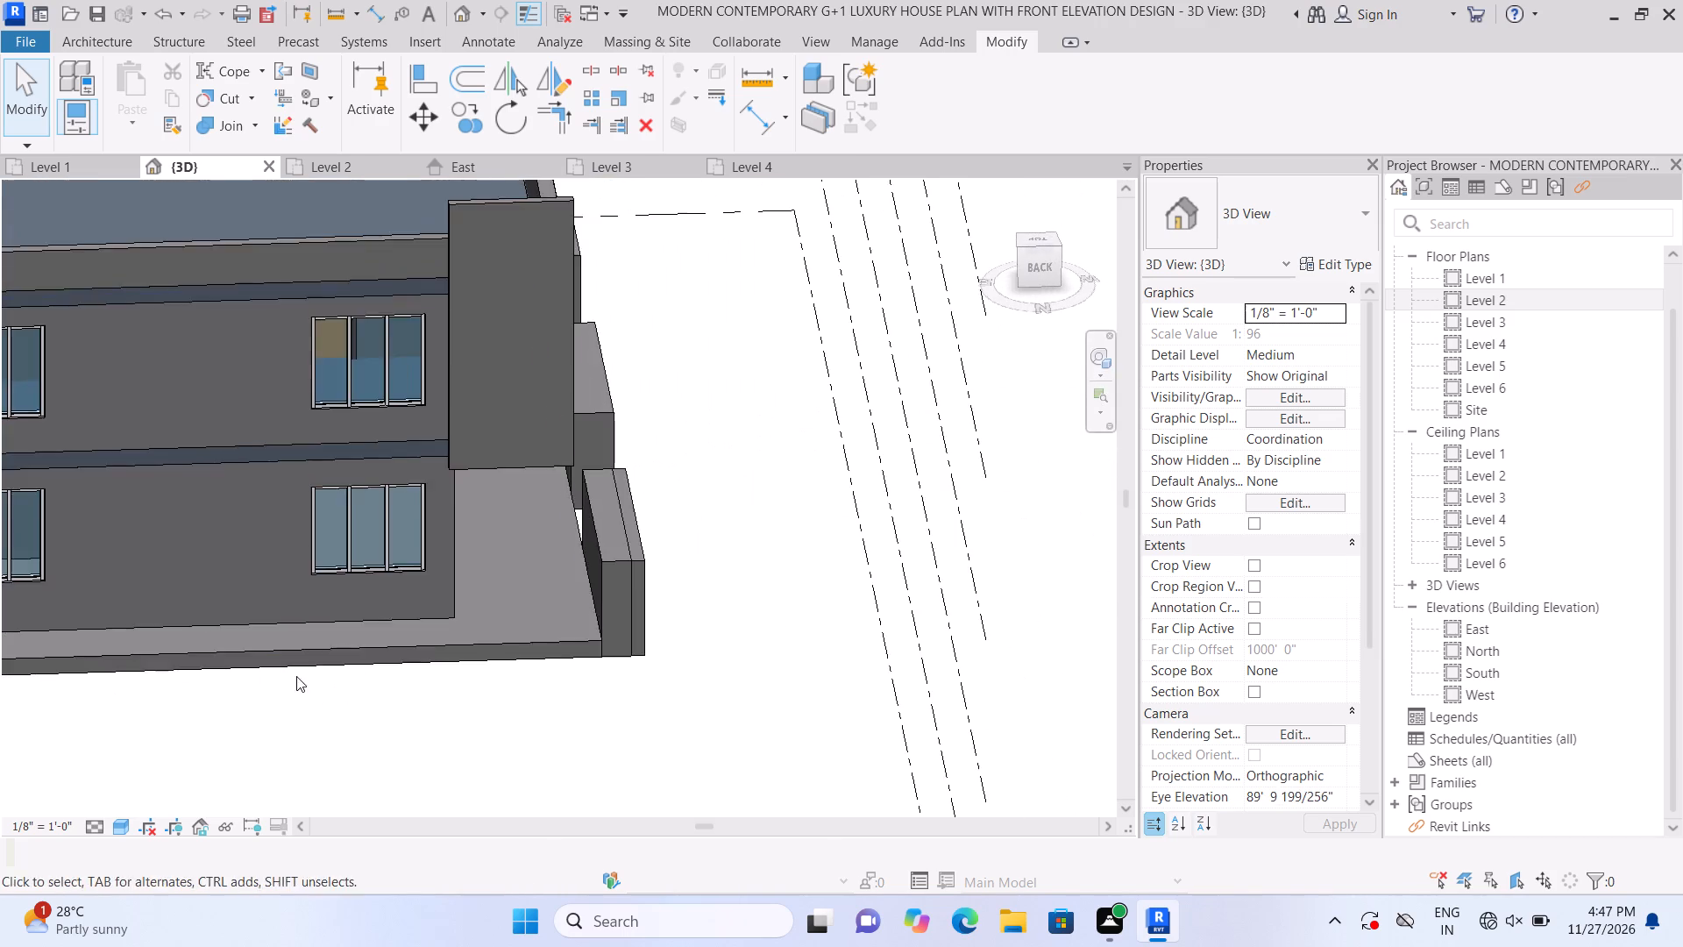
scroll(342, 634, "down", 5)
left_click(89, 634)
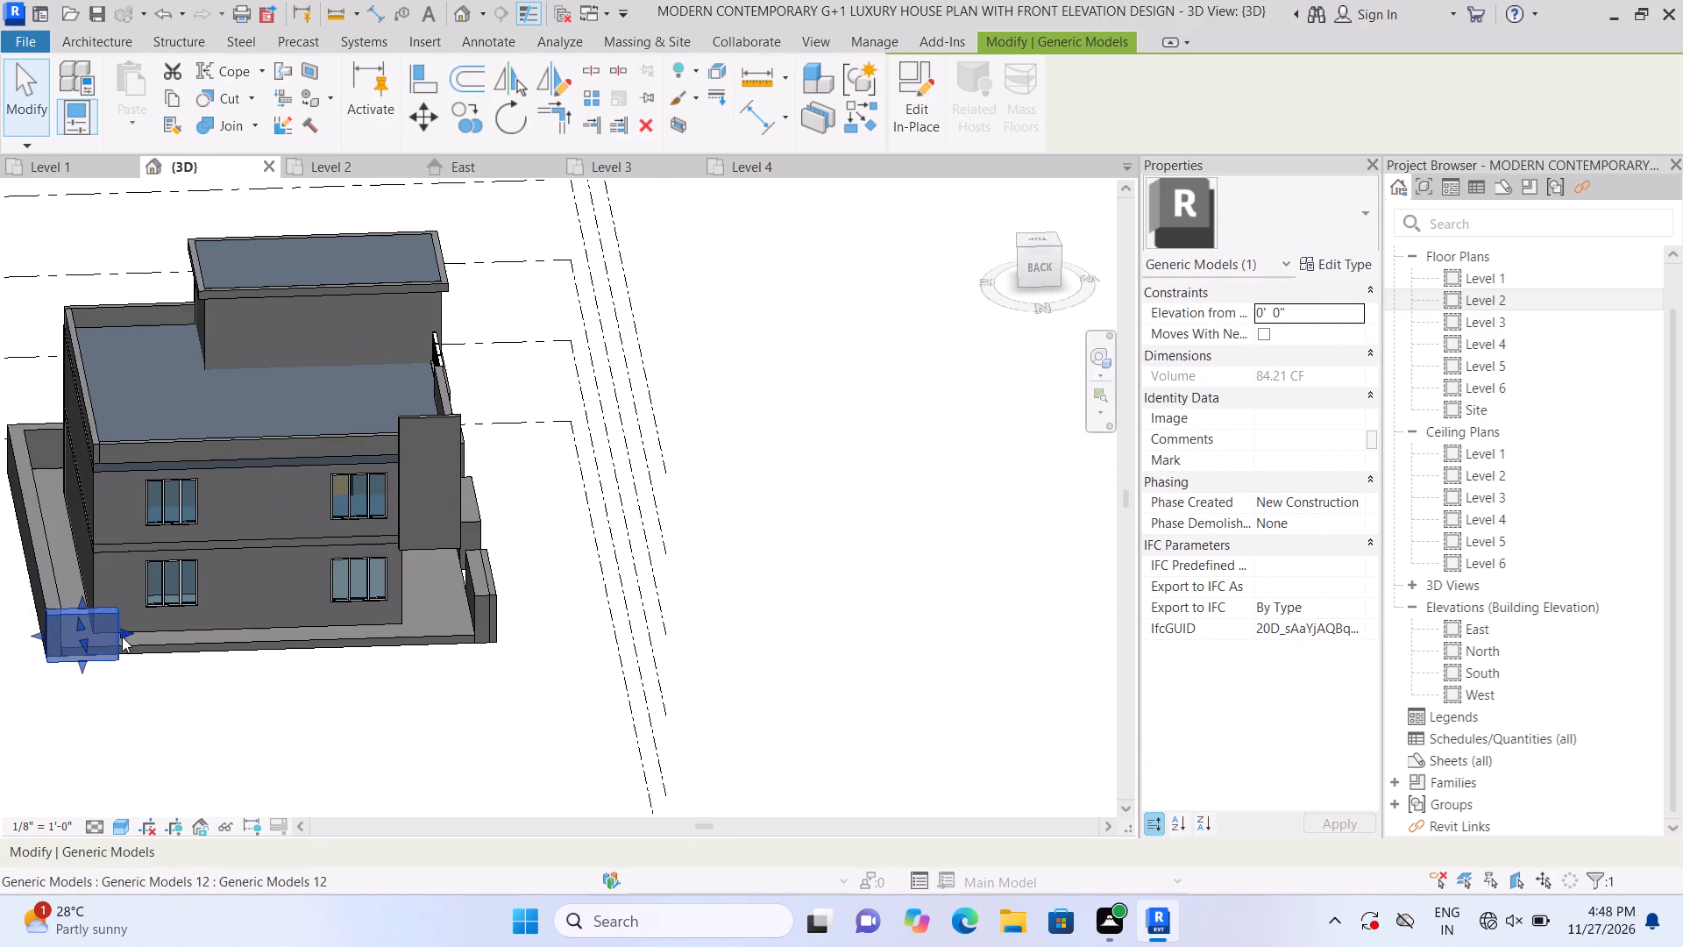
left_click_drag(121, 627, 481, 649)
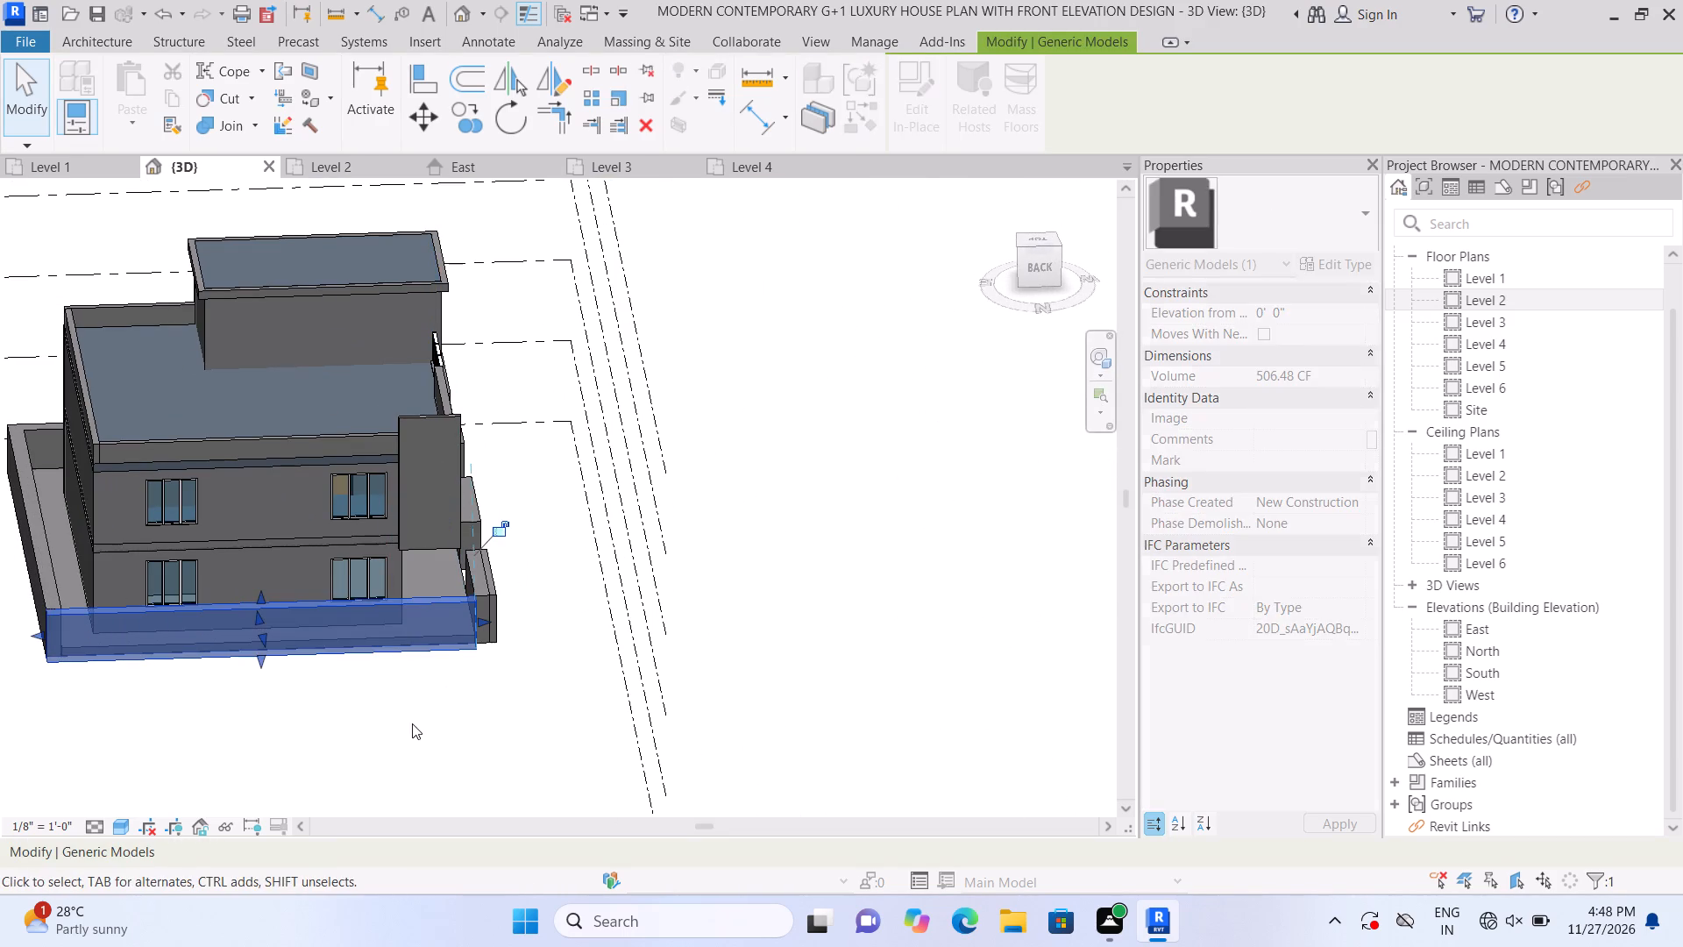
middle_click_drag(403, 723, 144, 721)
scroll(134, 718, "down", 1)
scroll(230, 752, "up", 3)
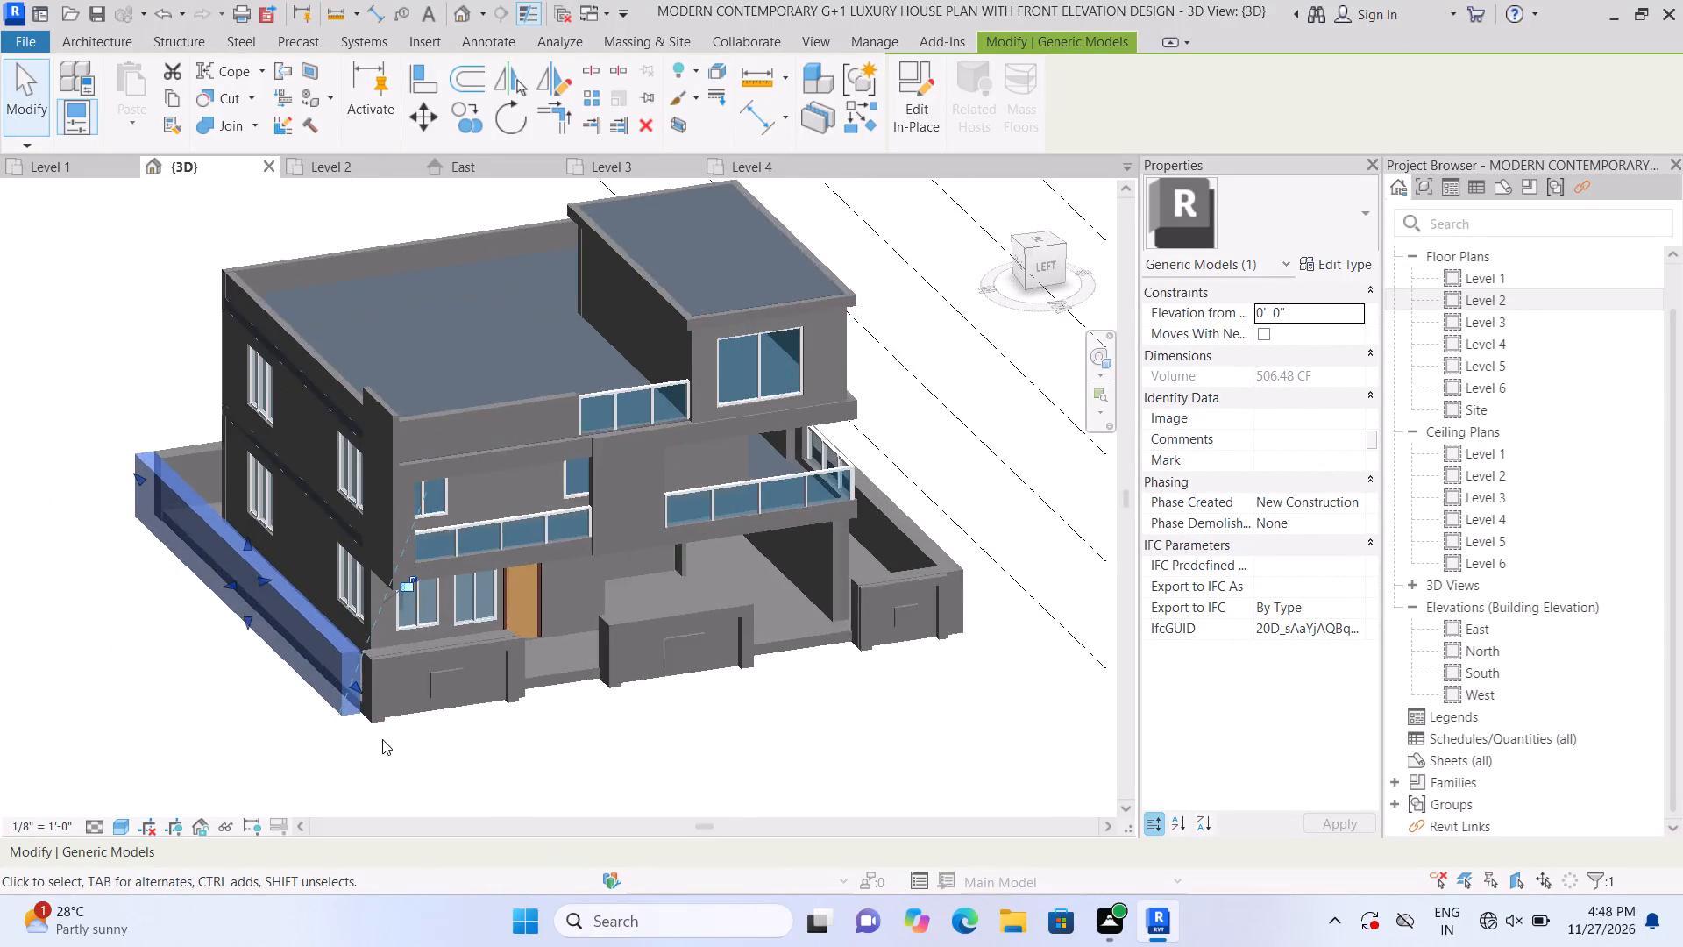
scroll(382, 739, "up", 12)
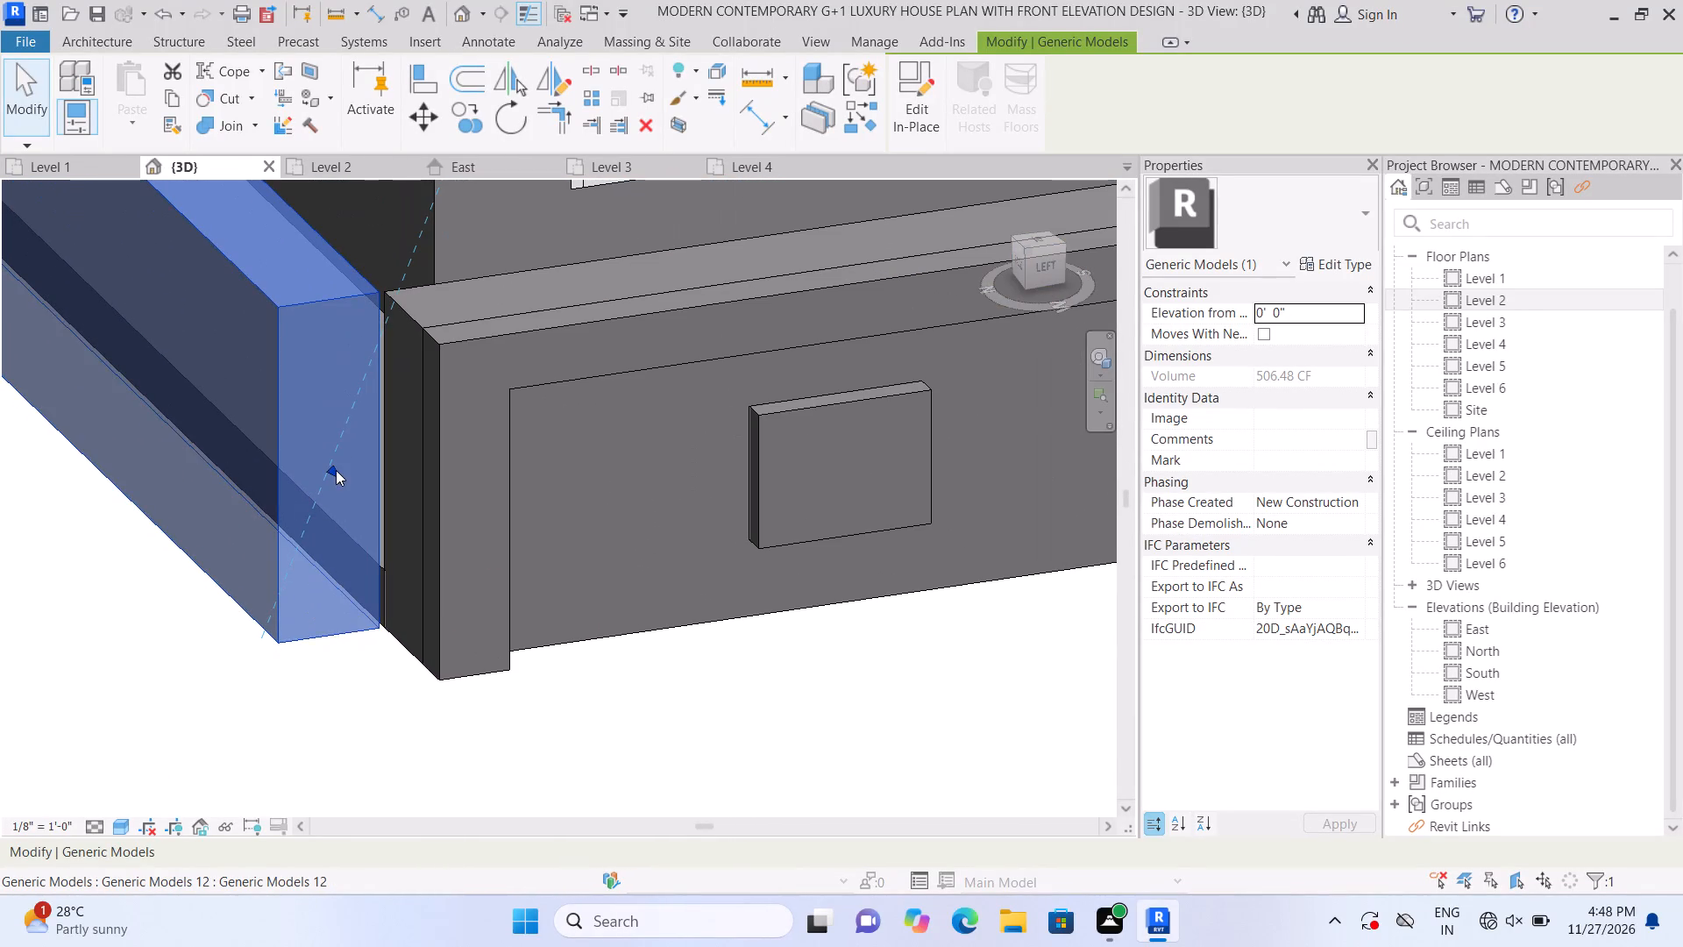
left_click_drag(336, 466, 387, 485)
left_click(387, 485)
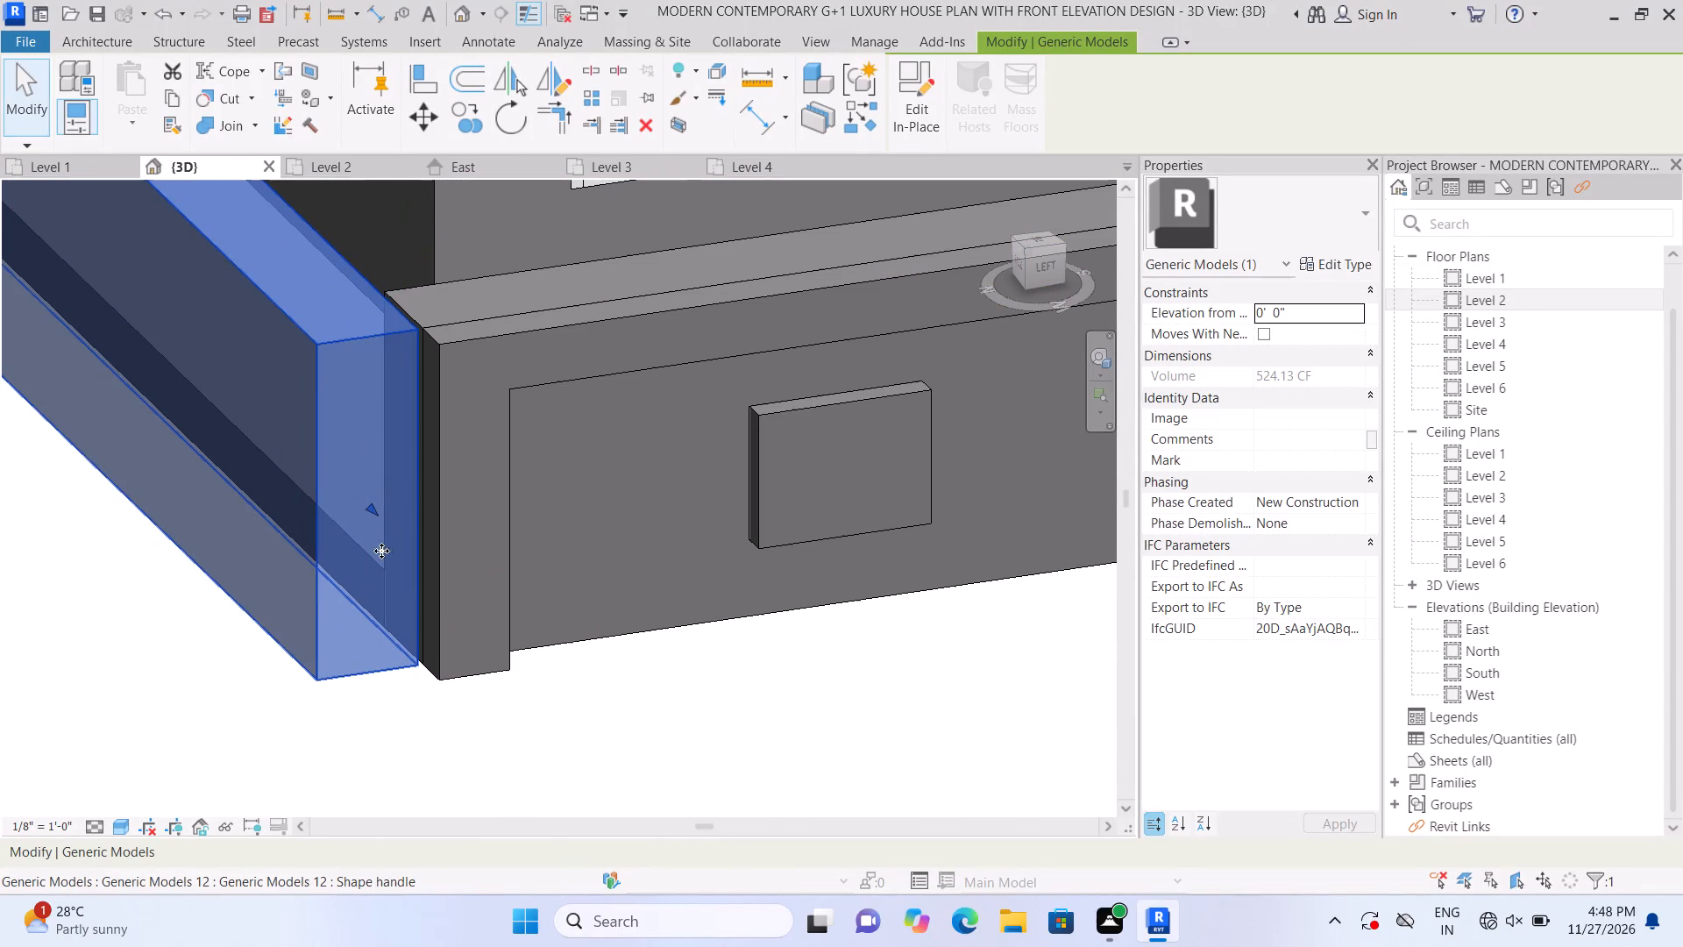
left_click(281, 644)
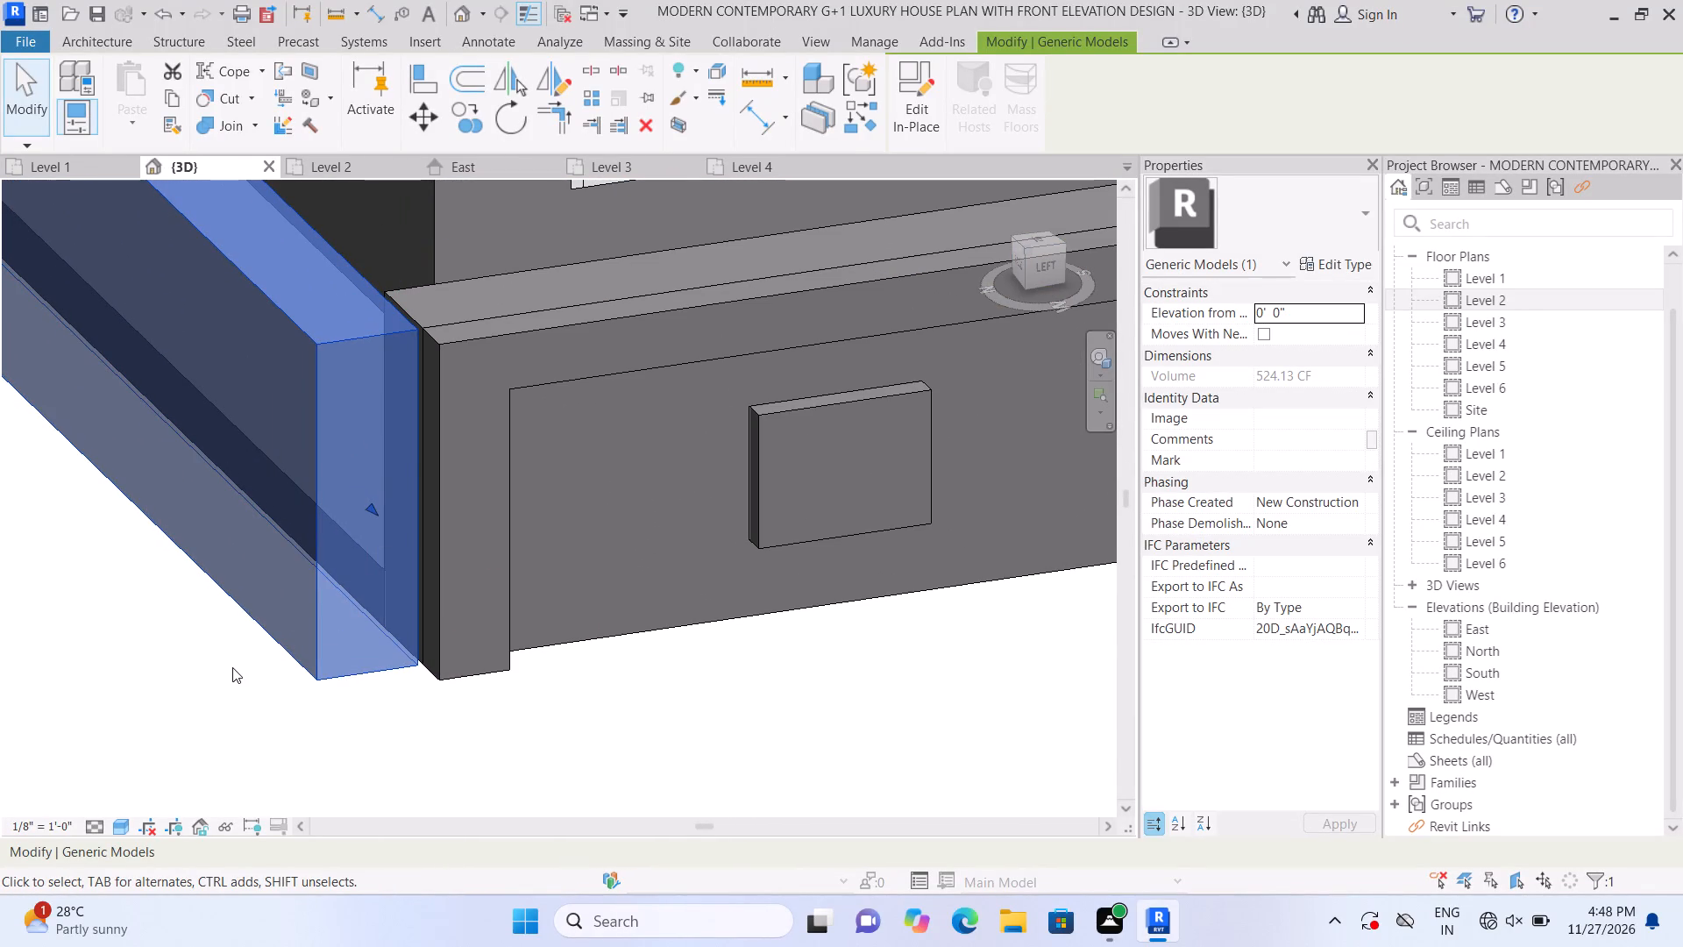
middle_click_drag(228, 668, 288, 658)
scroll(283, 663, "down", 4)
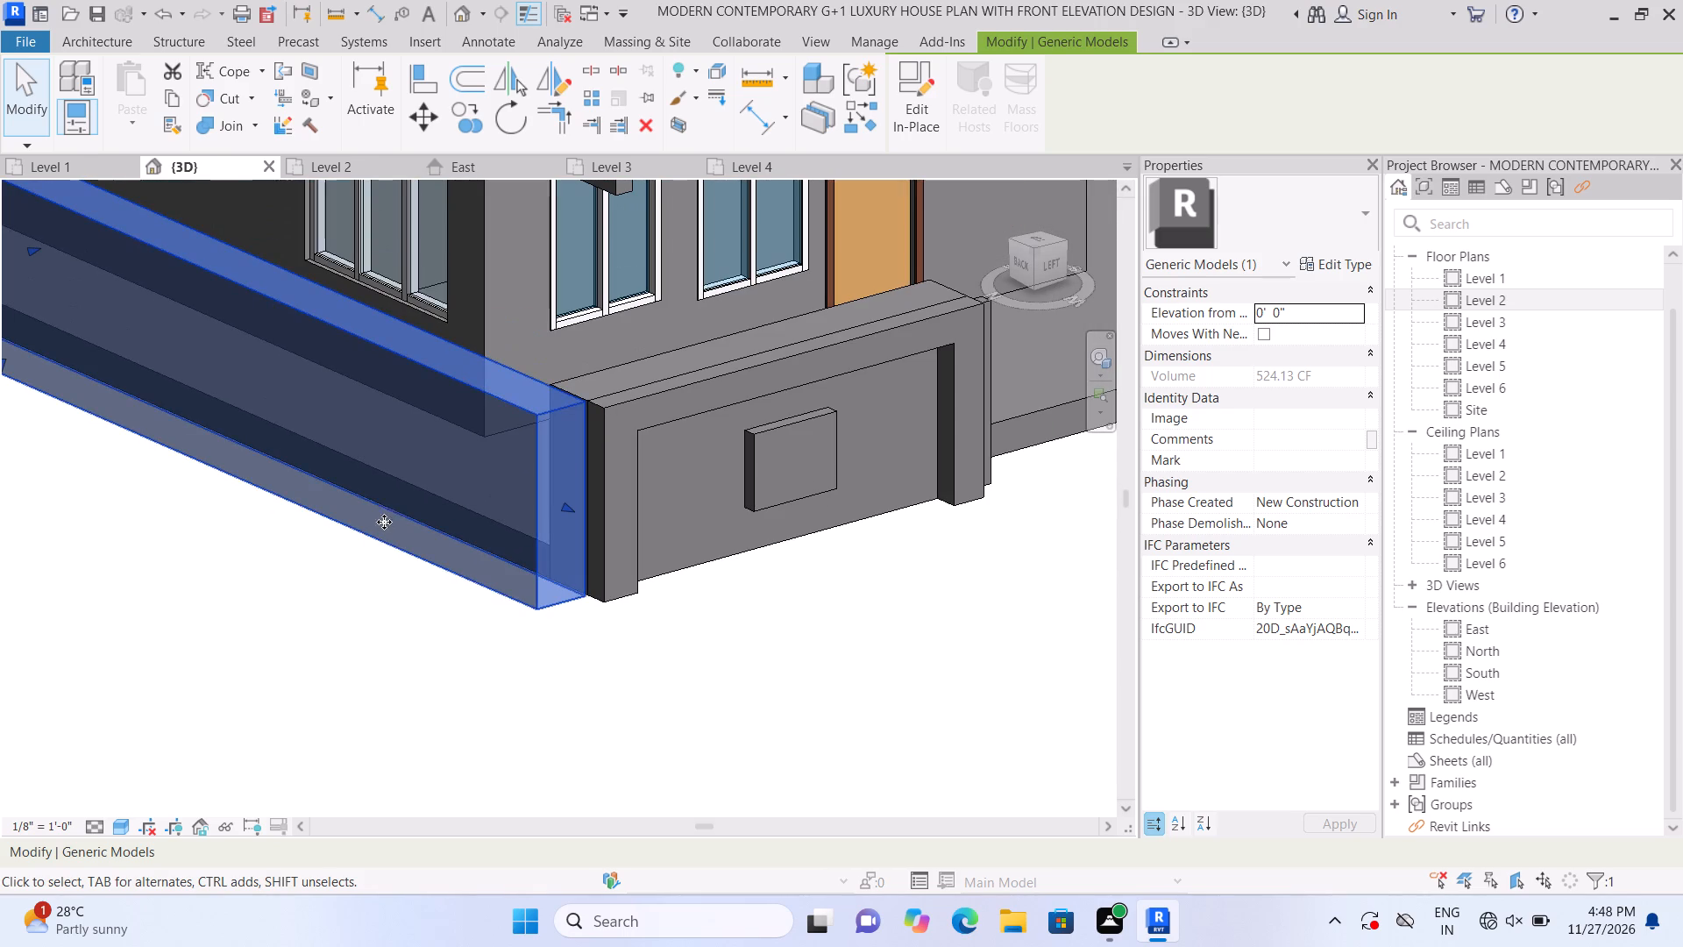
Delete the stretched boundary wall along the base slab's side edge.
left_click(394, 503)
key("Delete")
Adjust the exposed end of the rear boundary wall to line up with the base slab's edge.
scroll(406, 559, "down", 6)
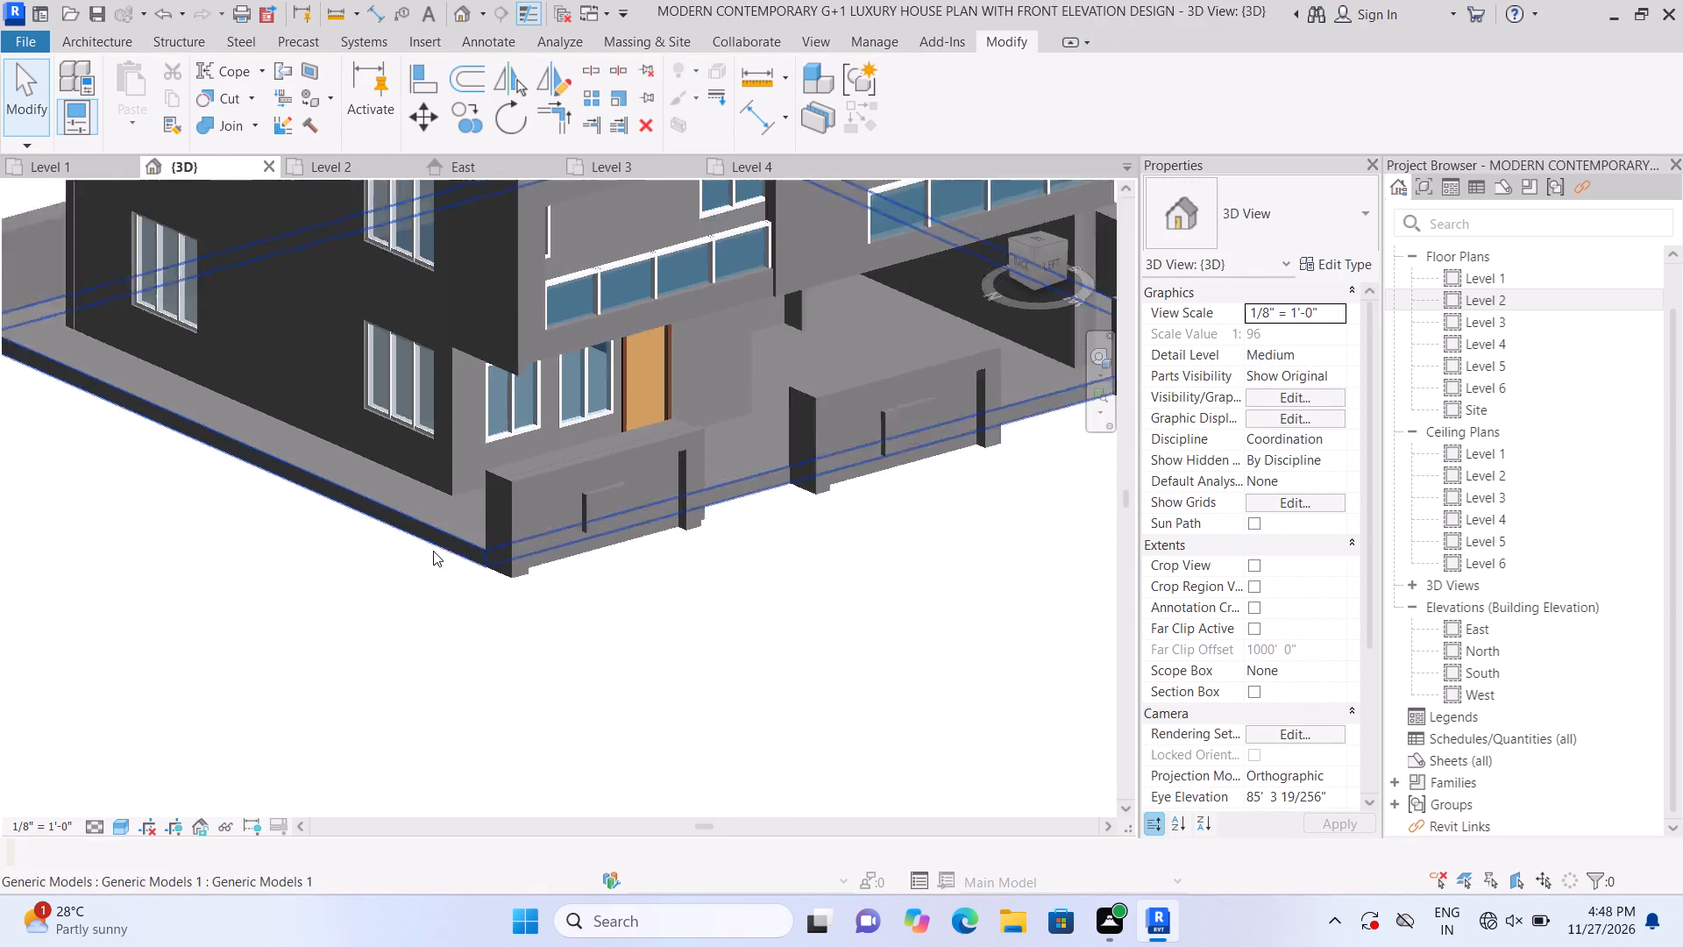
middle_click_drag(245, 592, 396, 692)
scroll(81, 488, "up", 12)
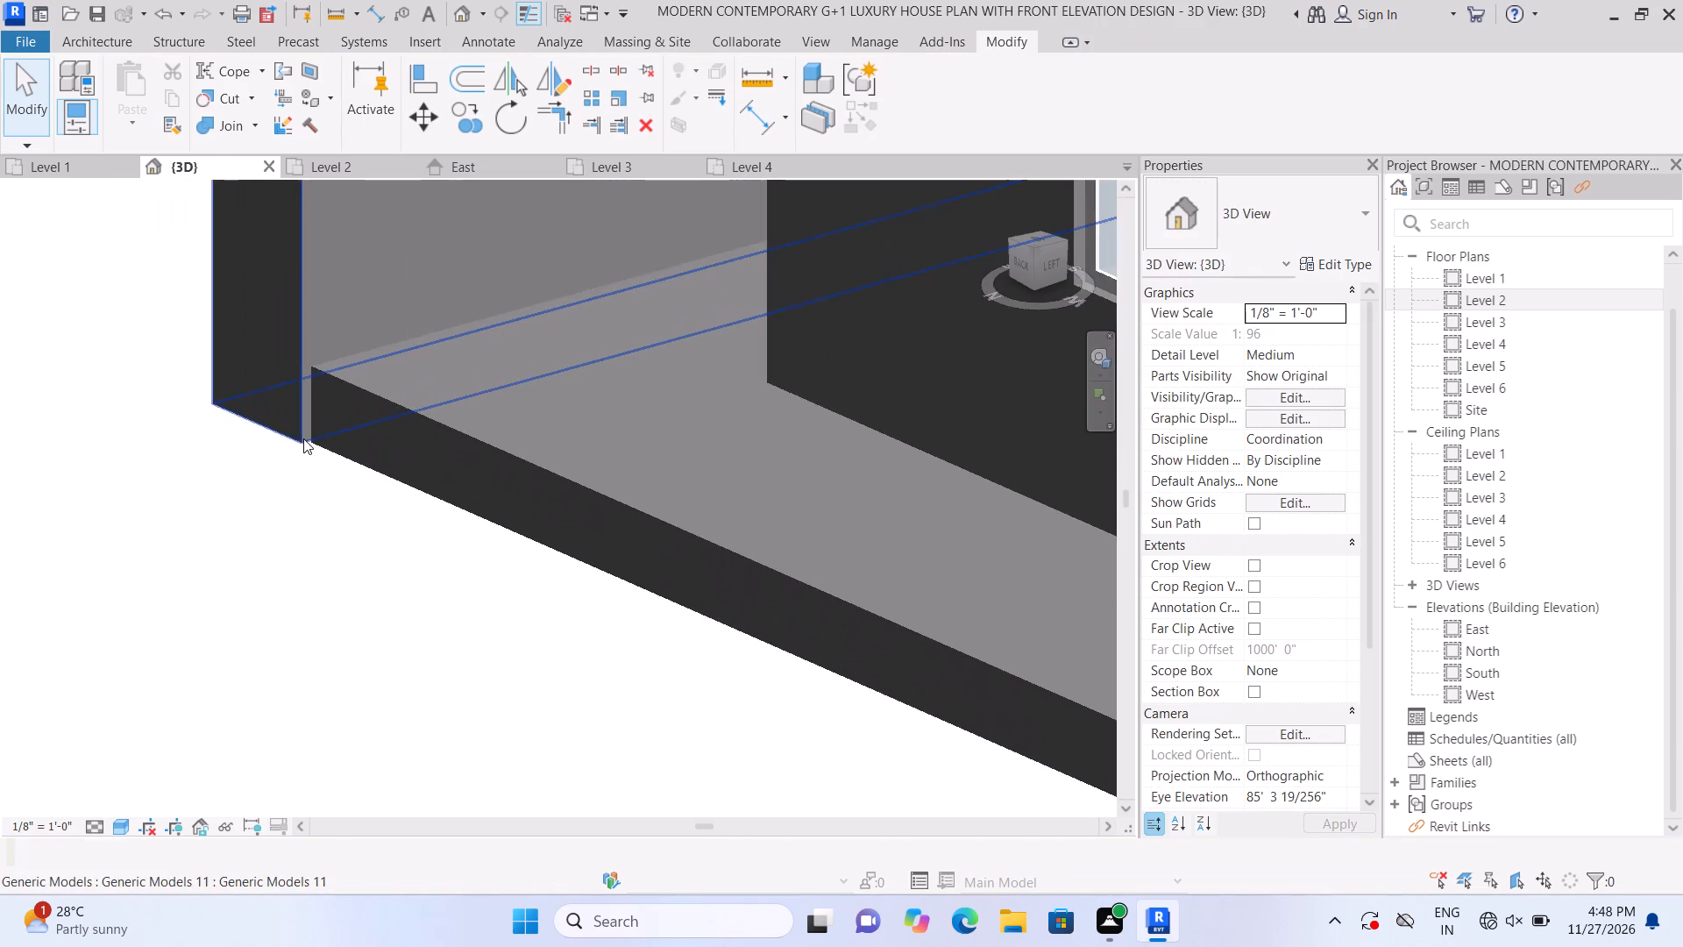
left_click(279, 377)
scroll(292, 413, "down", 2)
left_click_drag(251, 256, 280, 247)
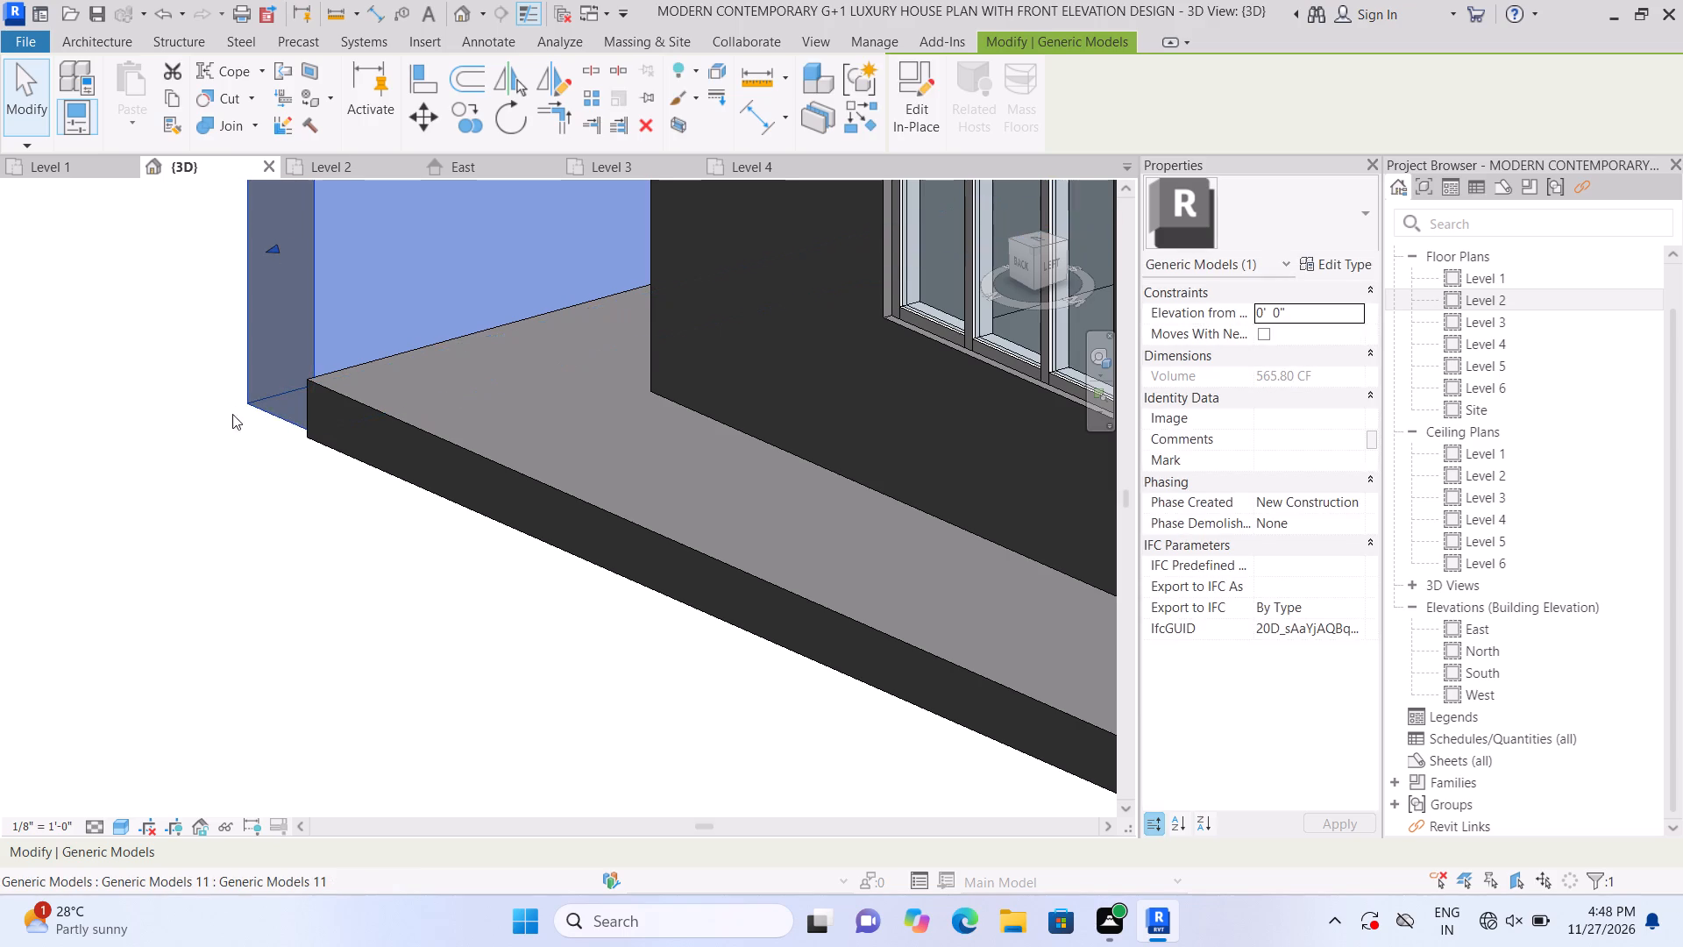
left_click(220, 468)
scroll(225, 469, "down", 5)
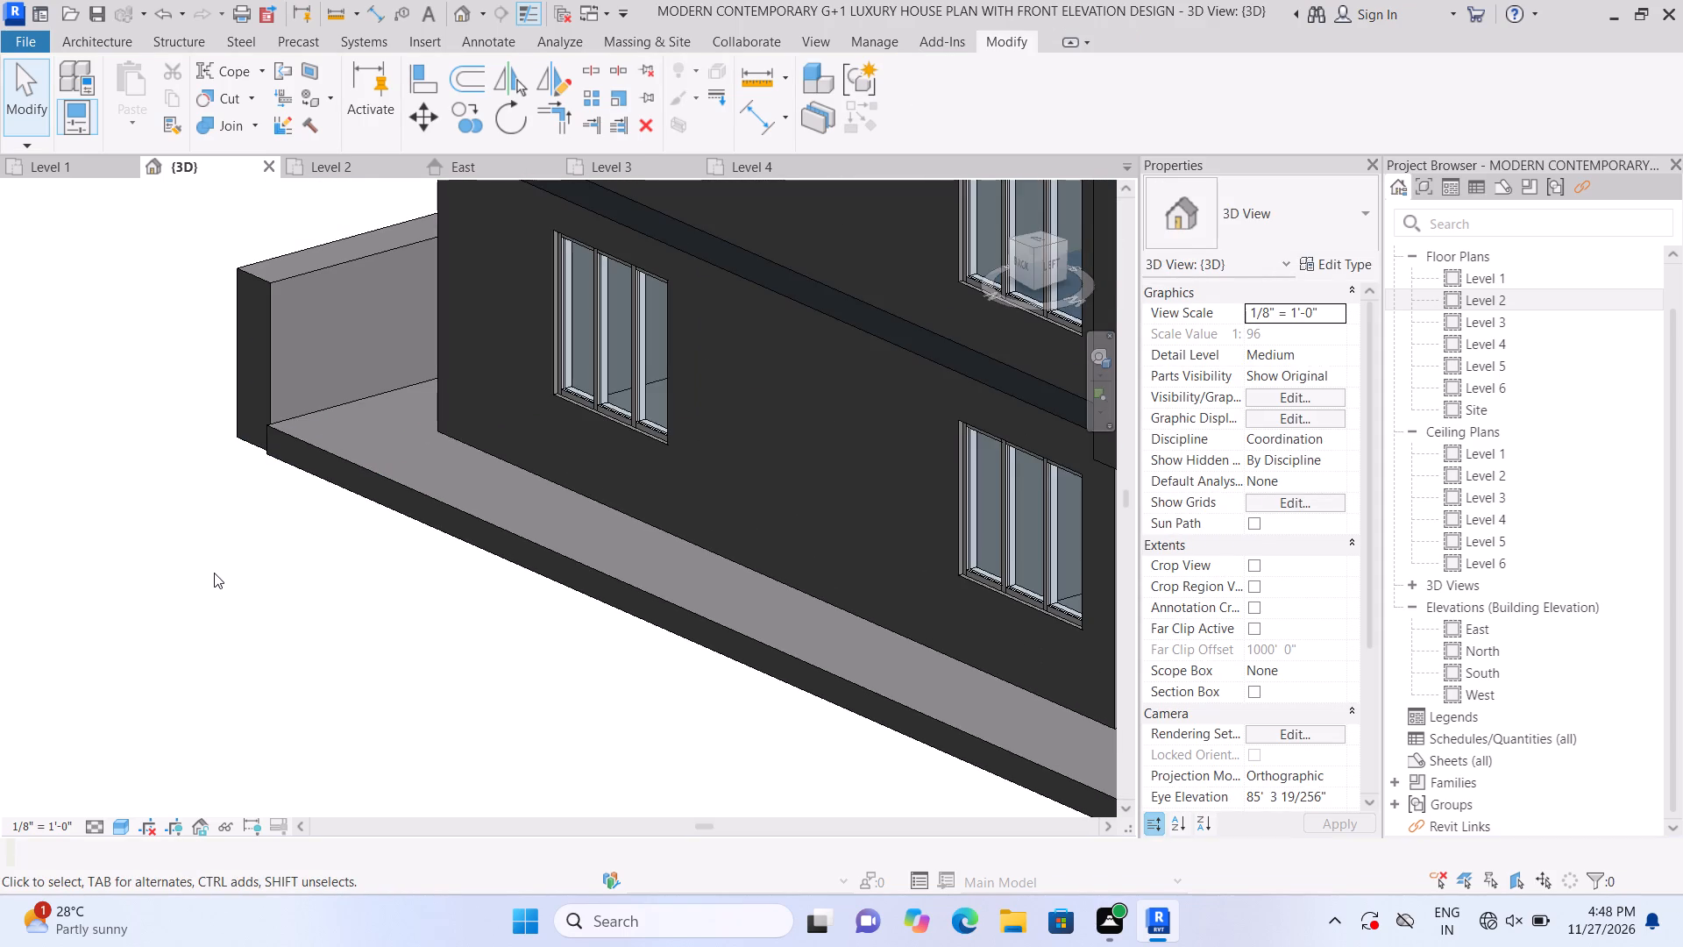
Delete the boundary wall along the base slab's rear edge.
middle_click_drag(214, 573, 300, 580, "shift")
middle_click_drag(195, 578, 428, 585)
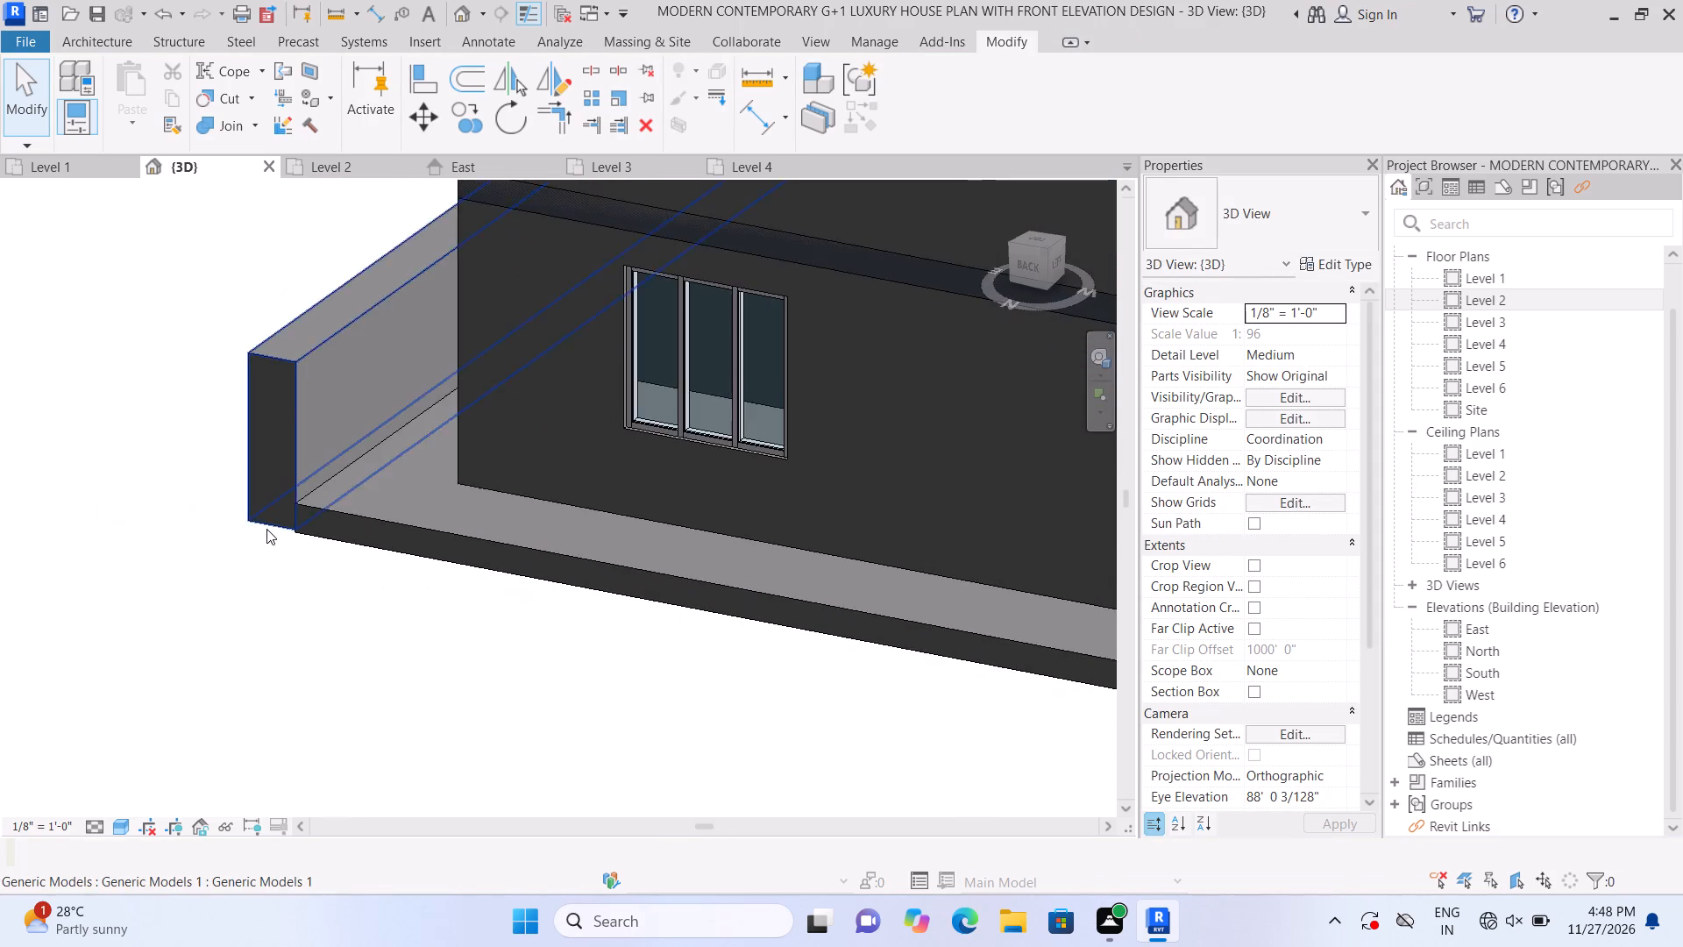
scroll(266, 528, "up", 5)
middle_click_drag(258, 615, 361, 630)
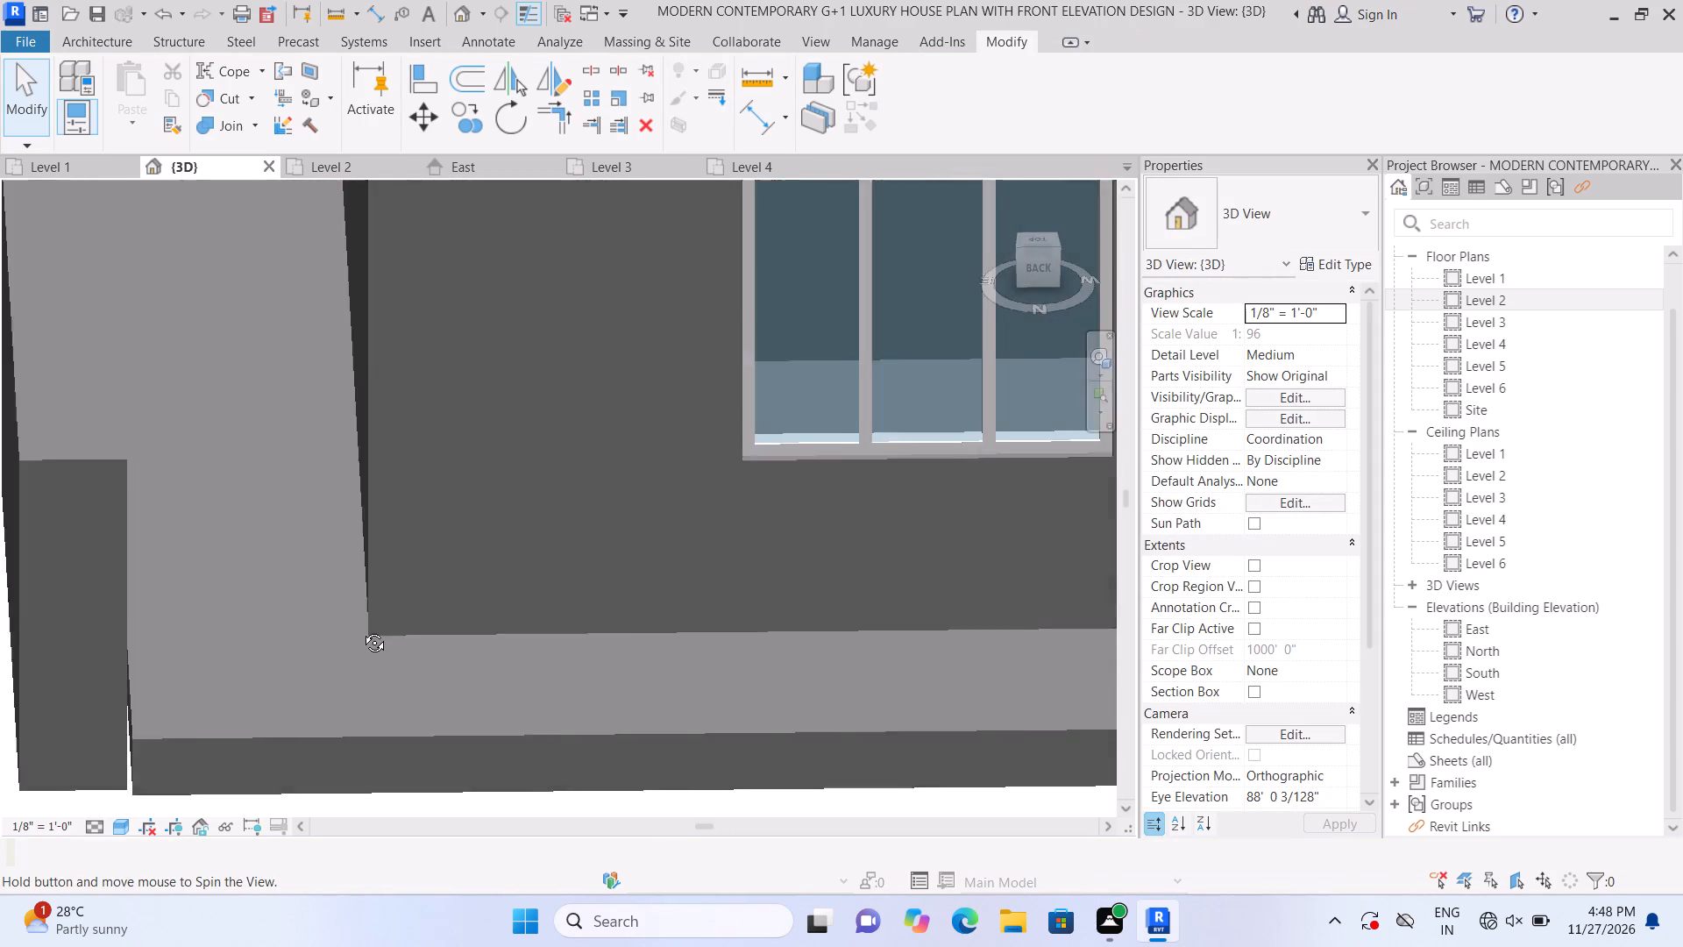
middle_click_drag(361, 630, 364, 626)
scroll(394, 545, "down", 4)
left_click(178, 654)
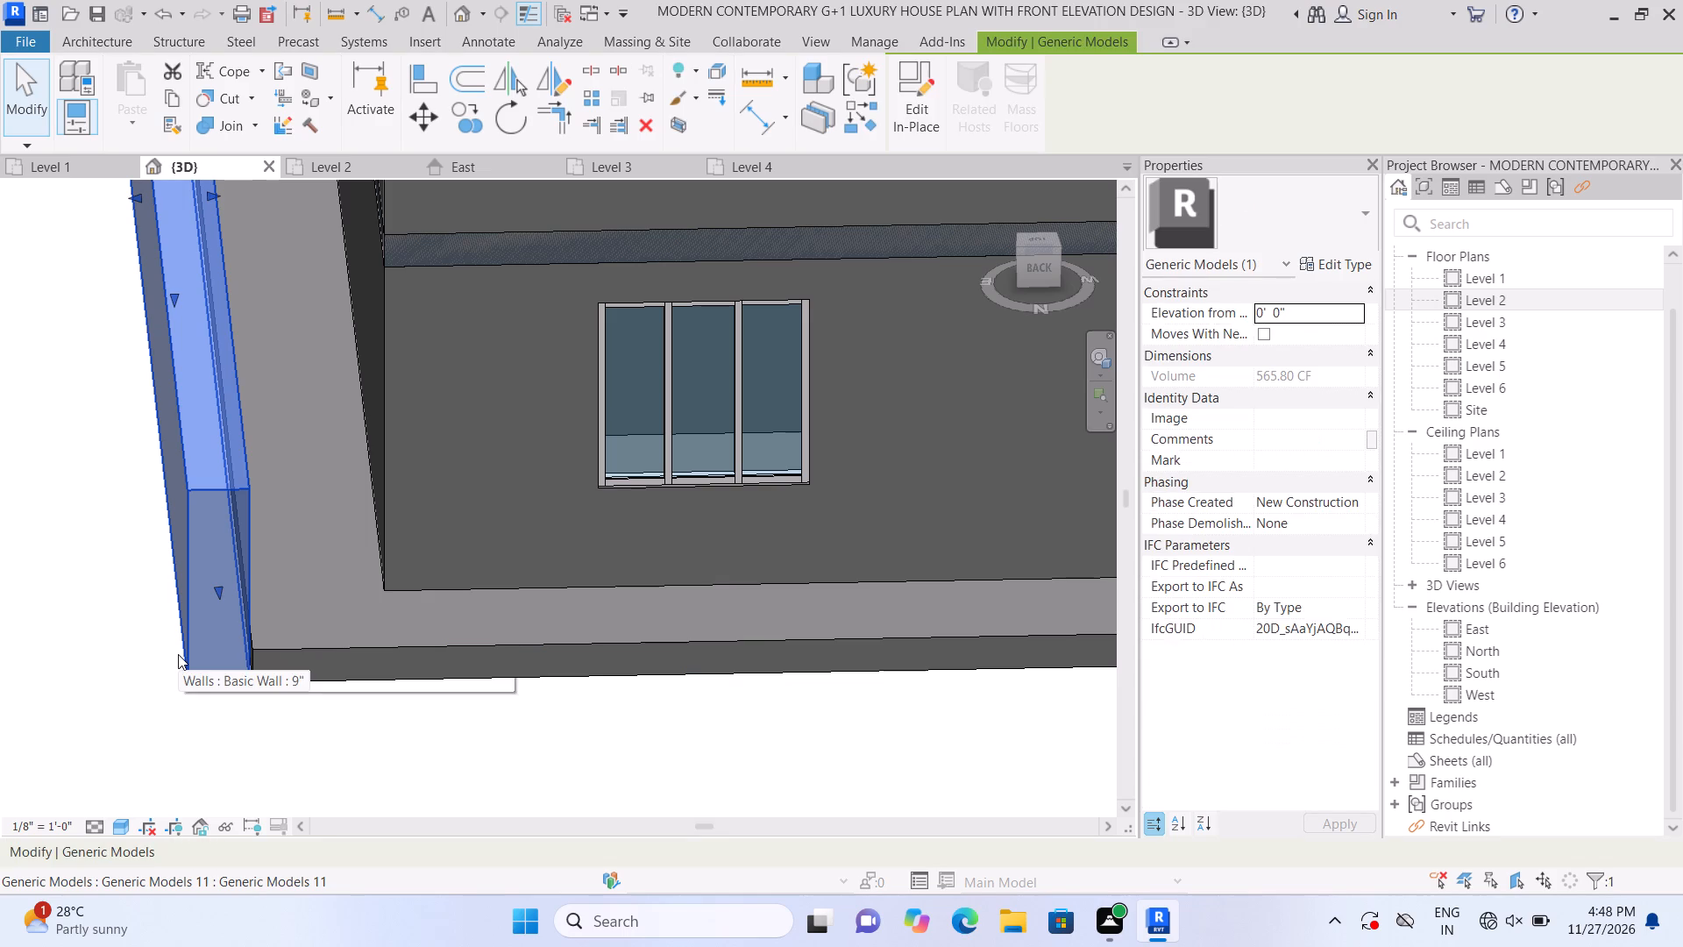
key("Delete")
Delete the remaining side boundary wall that ends at the base slab's rear corner.
scroll(174, 673, "down", 2)
middle_click_drag(129, 710, 255, 715, "shift")
scroll(272, 631, "down", 1)
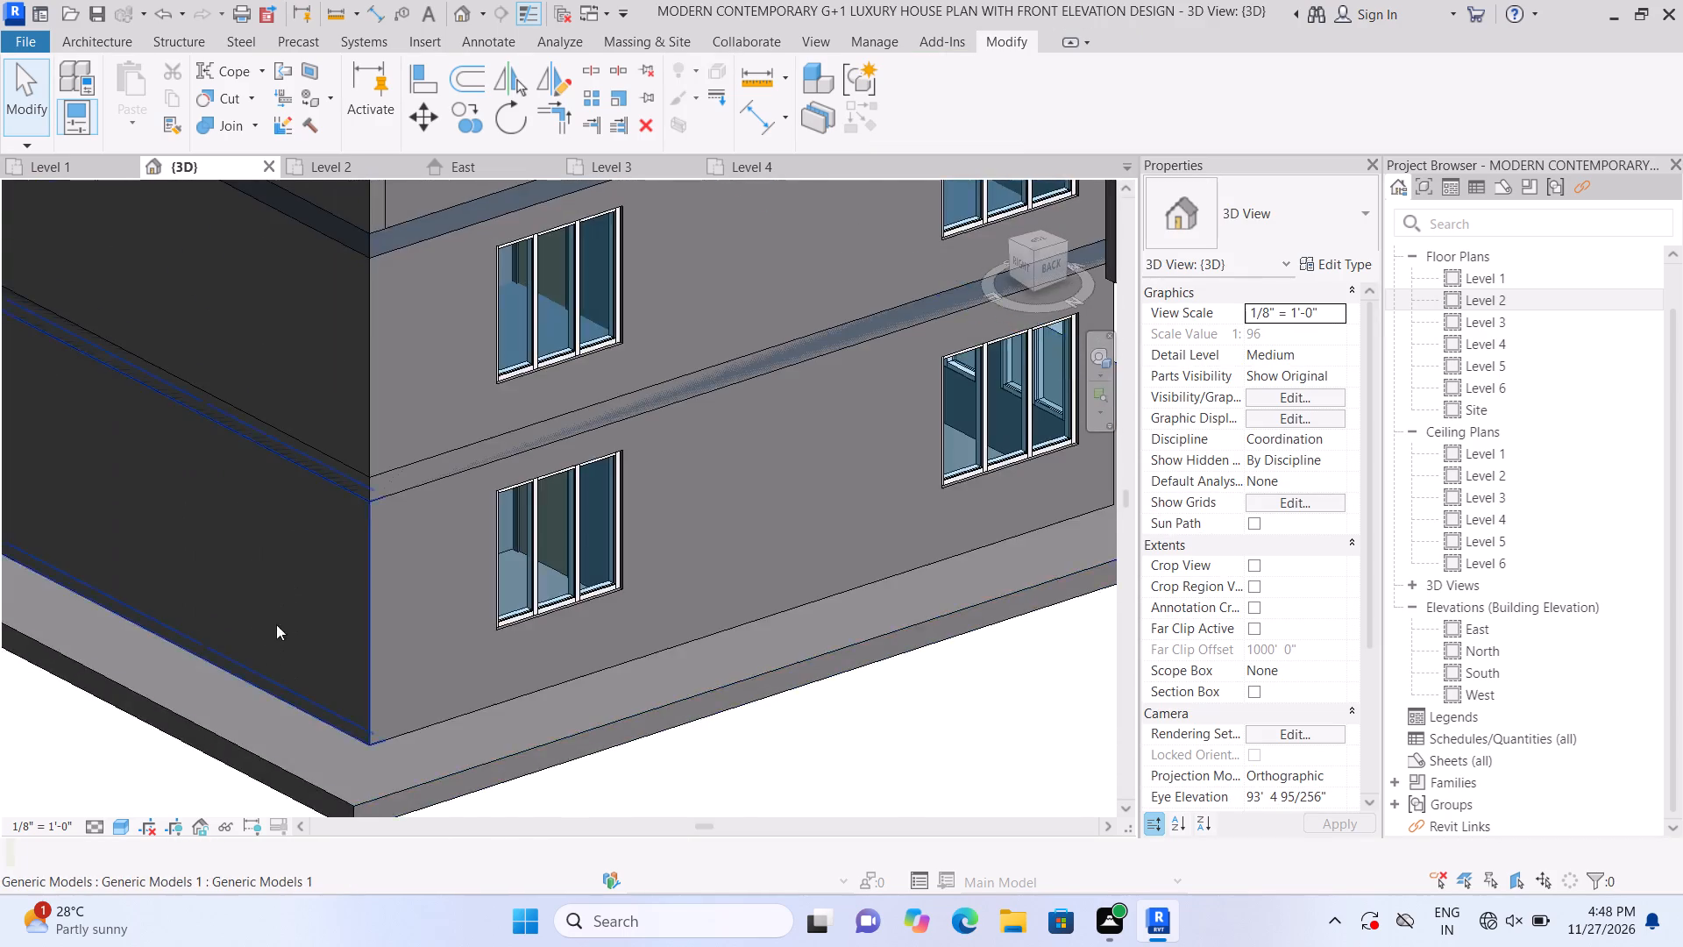
scroll(276, 624, "down", 7)
middle_click_drag(138, 698, 351, 697)
scroll(197, 568, "up", 4)
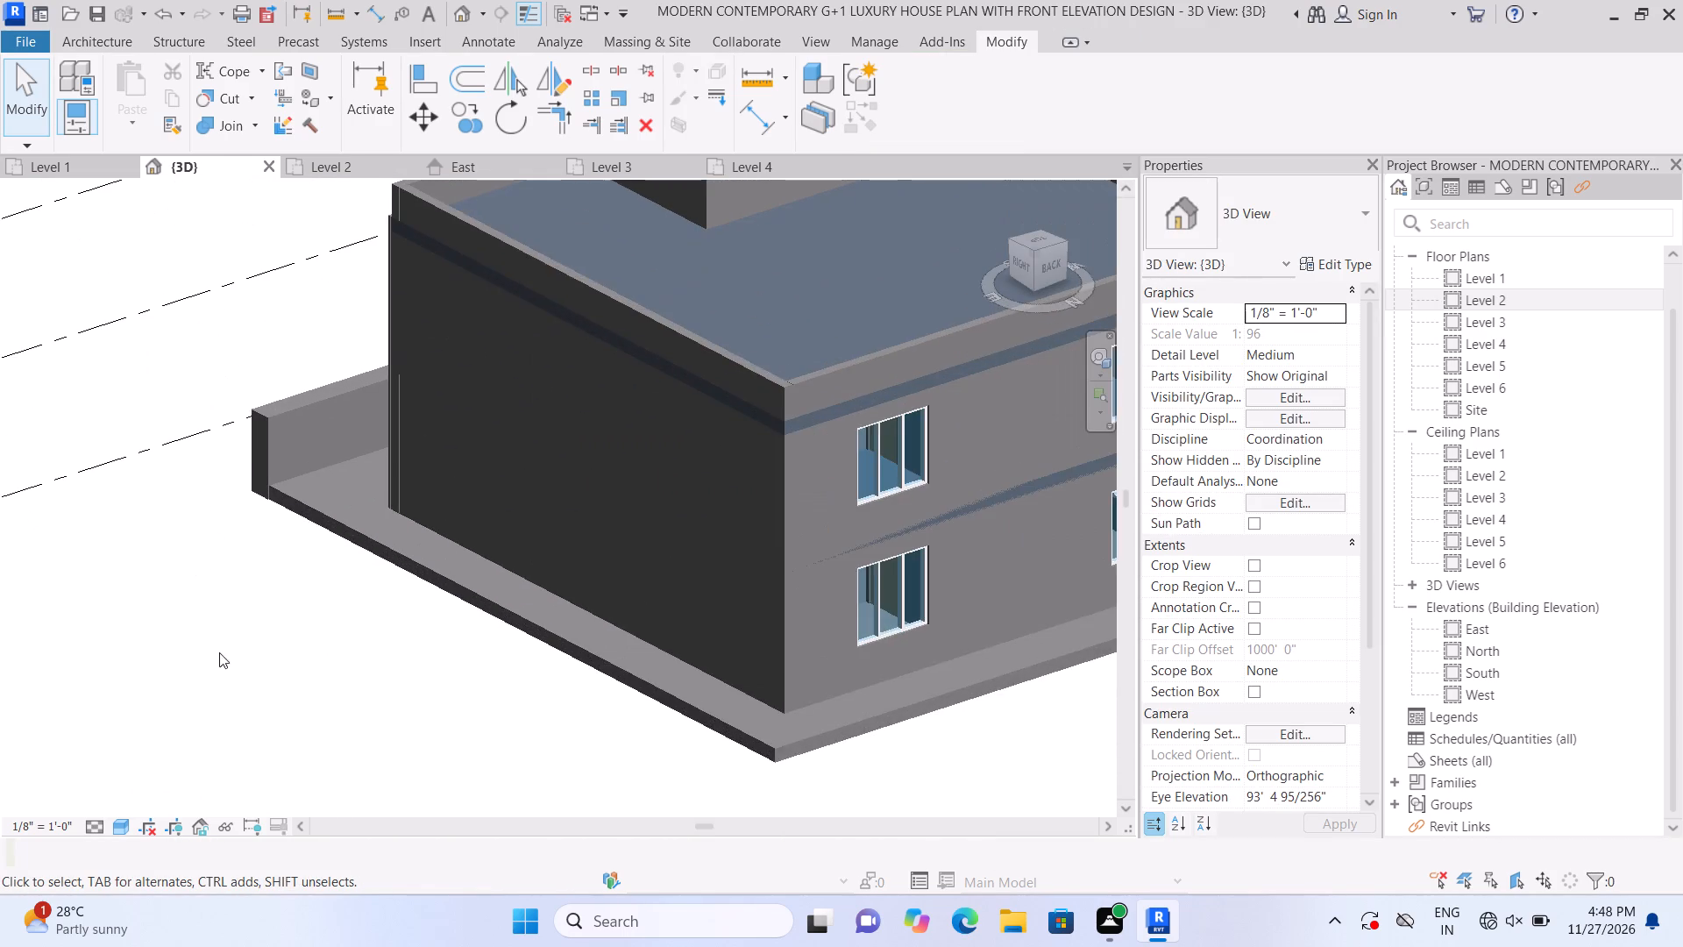
middle_click_drag(194, 659, 297, 687, "shift")
scroll(193, 727, "up", 9)
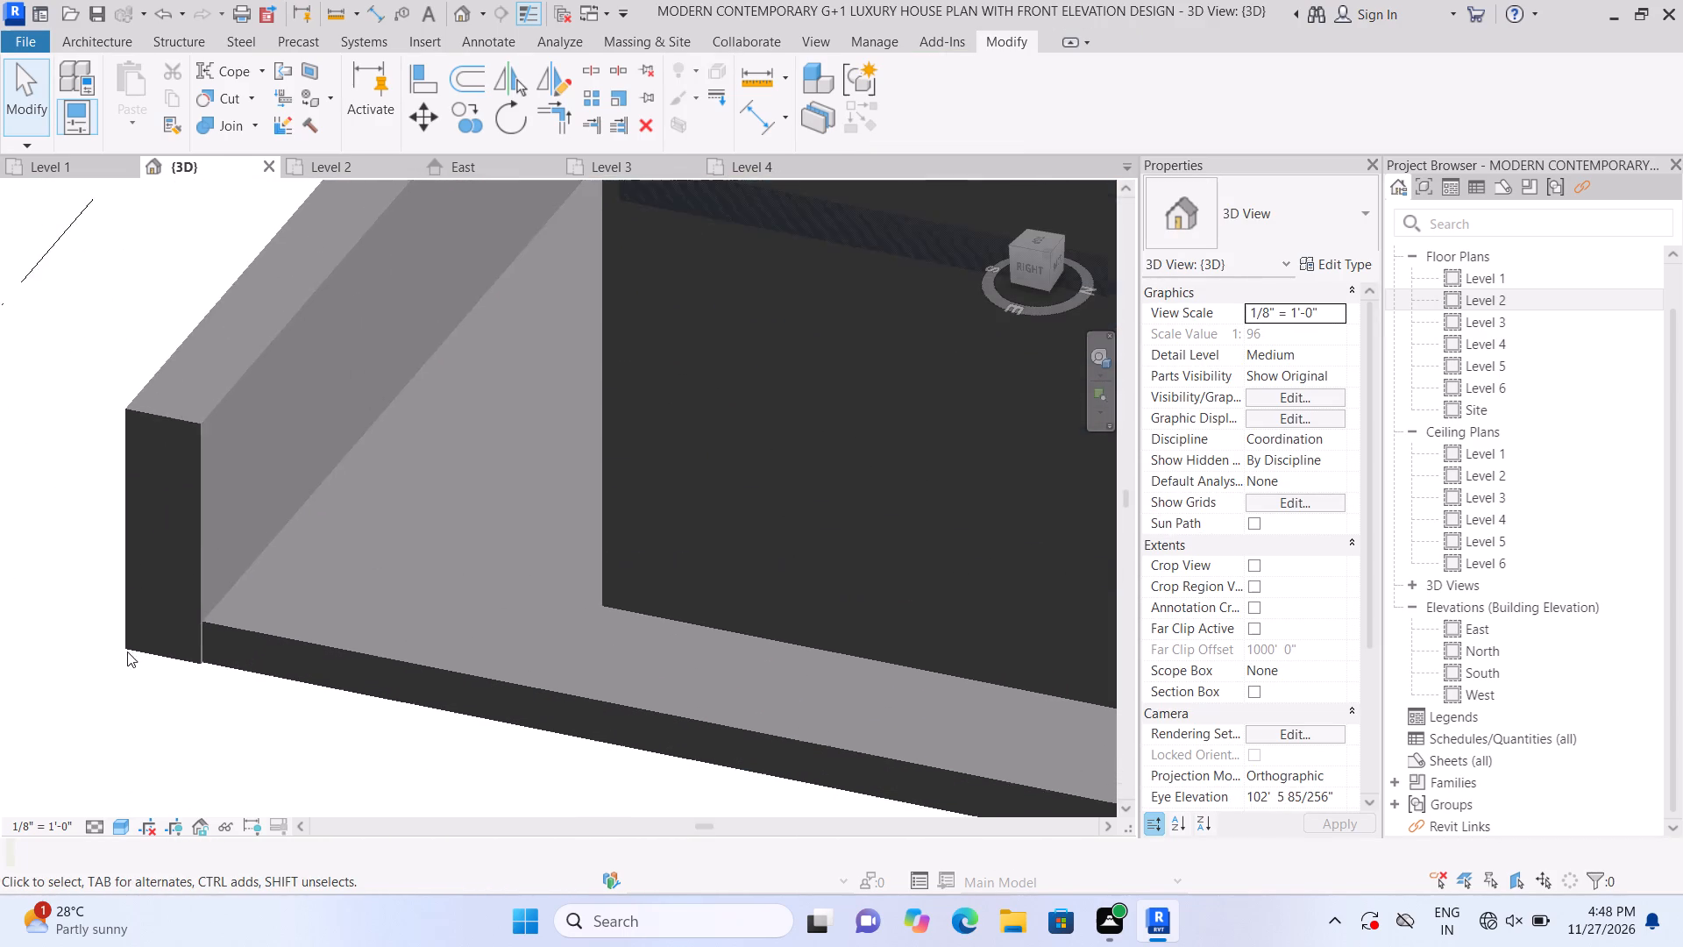
scroll(127, 652, "up", 5)
left_click(195, 540)
scroll(255, 580, "down", 2)
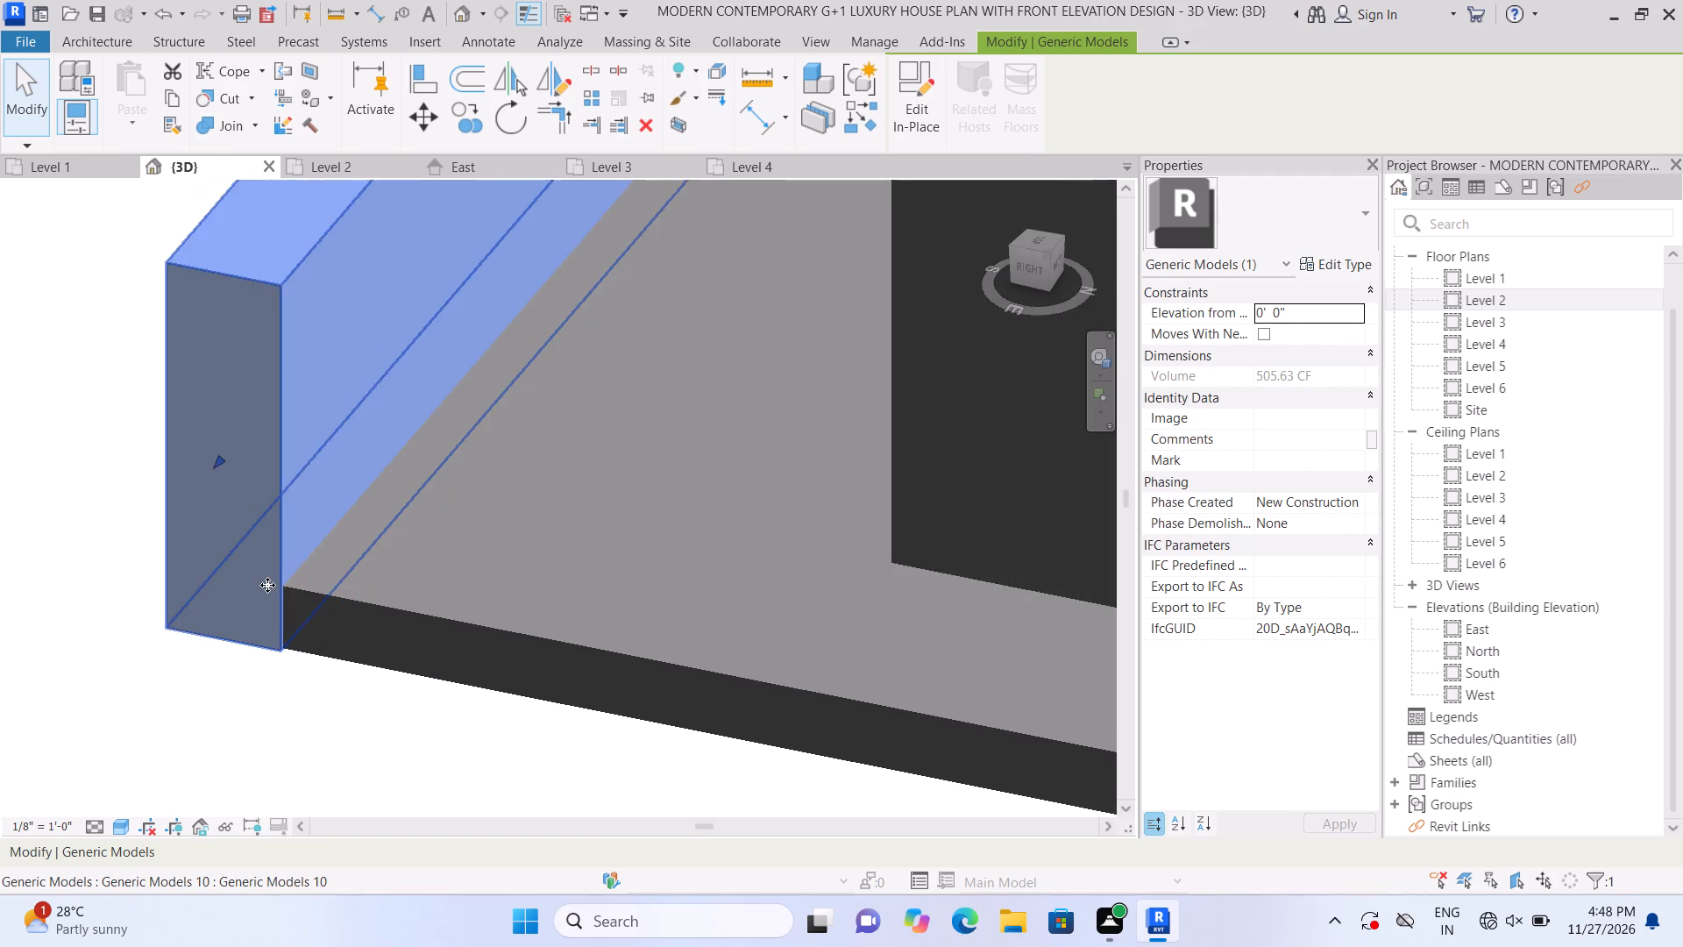
scroll(267, 585, "down", 2)
left_click_drag(229, 477, 237, 485)
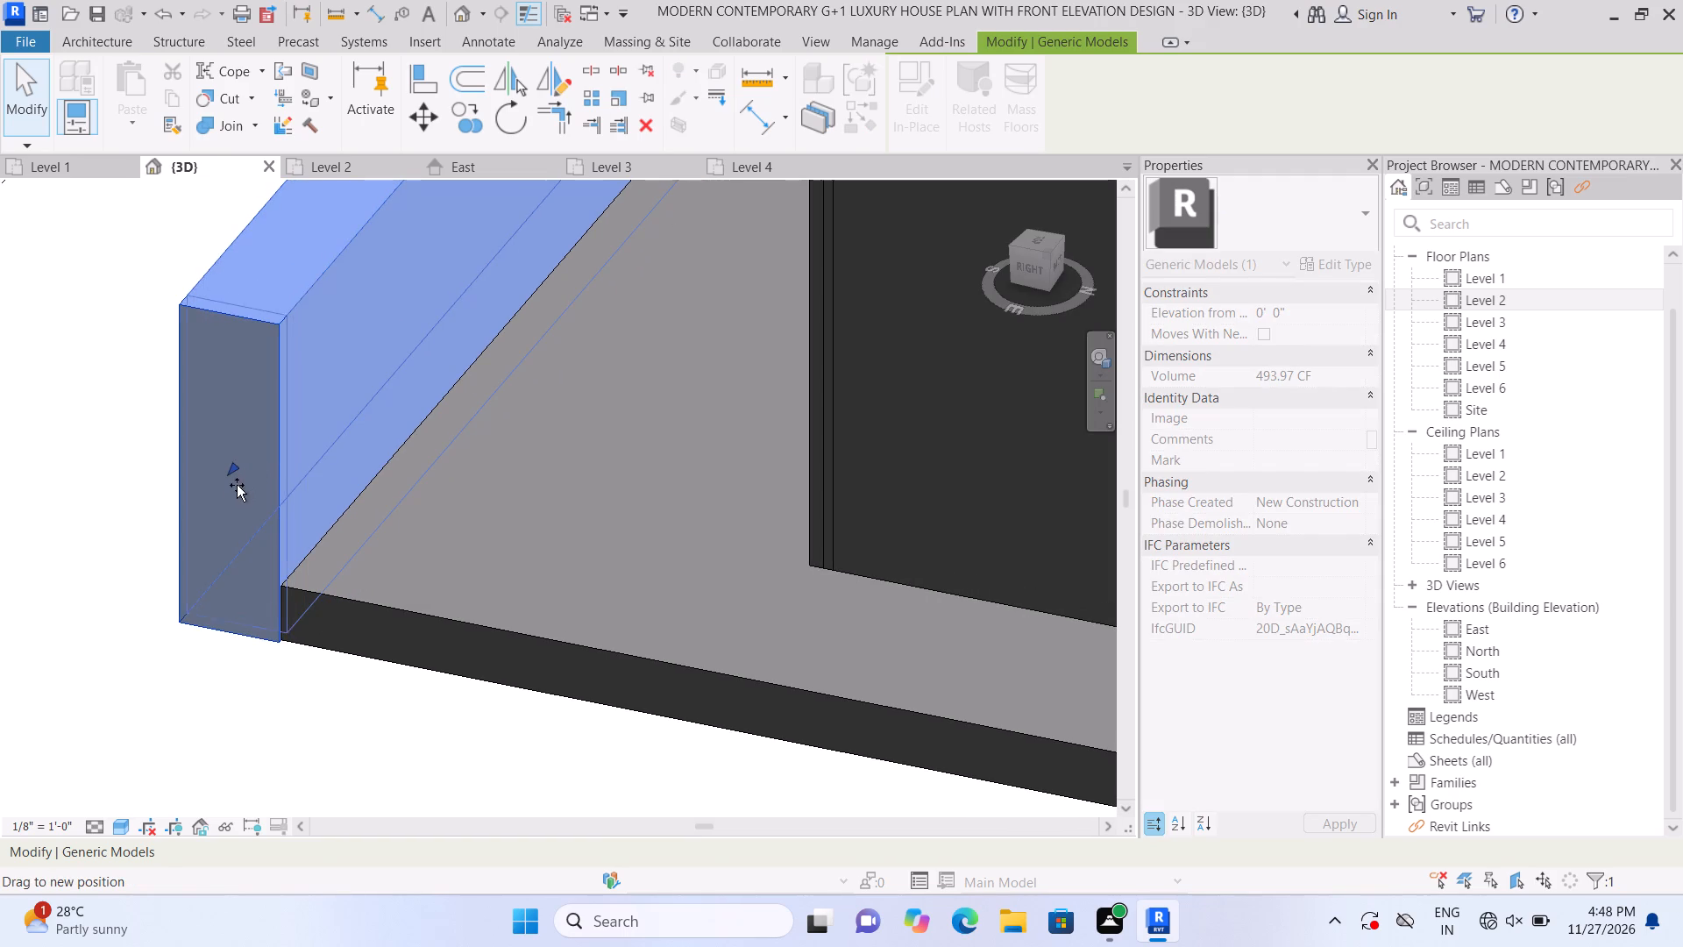
left_click_drag(237, 485, 232, 489)
key("Delete")
Start a new in-place Generic Models component with the default name, at the end of the remaining side boundary wall.
scroll(188, 692, "down", 1)
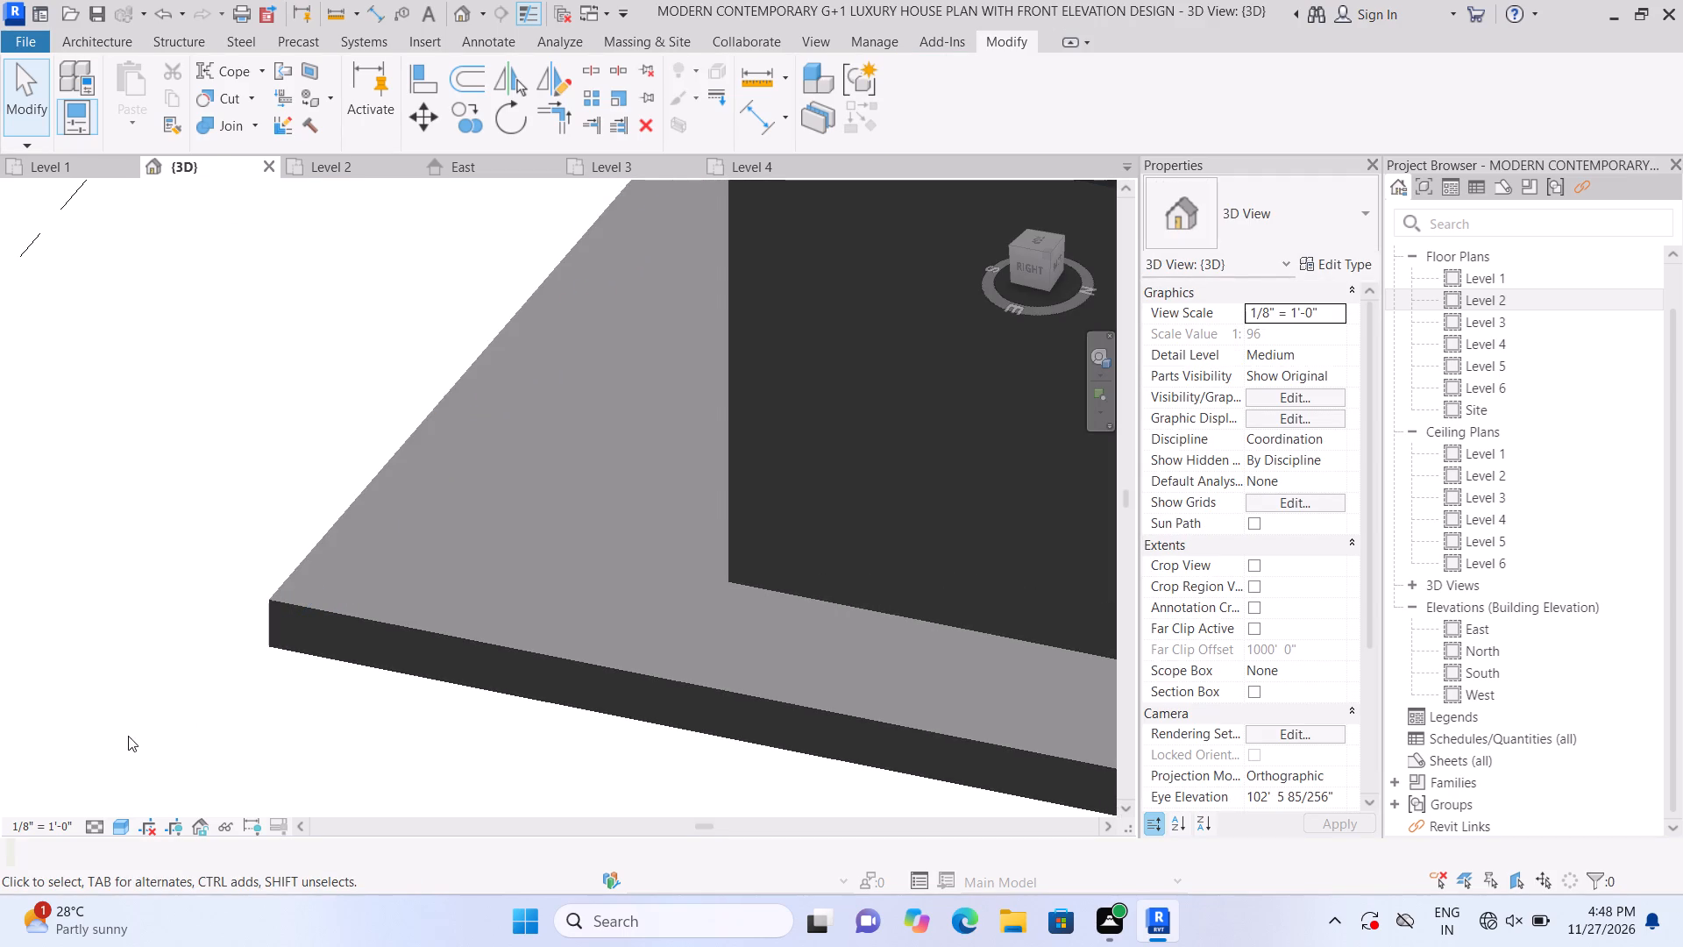
middle_click_drag(126, 736, 422, 757, "shift")
scroll(376, 669, "down", 7)
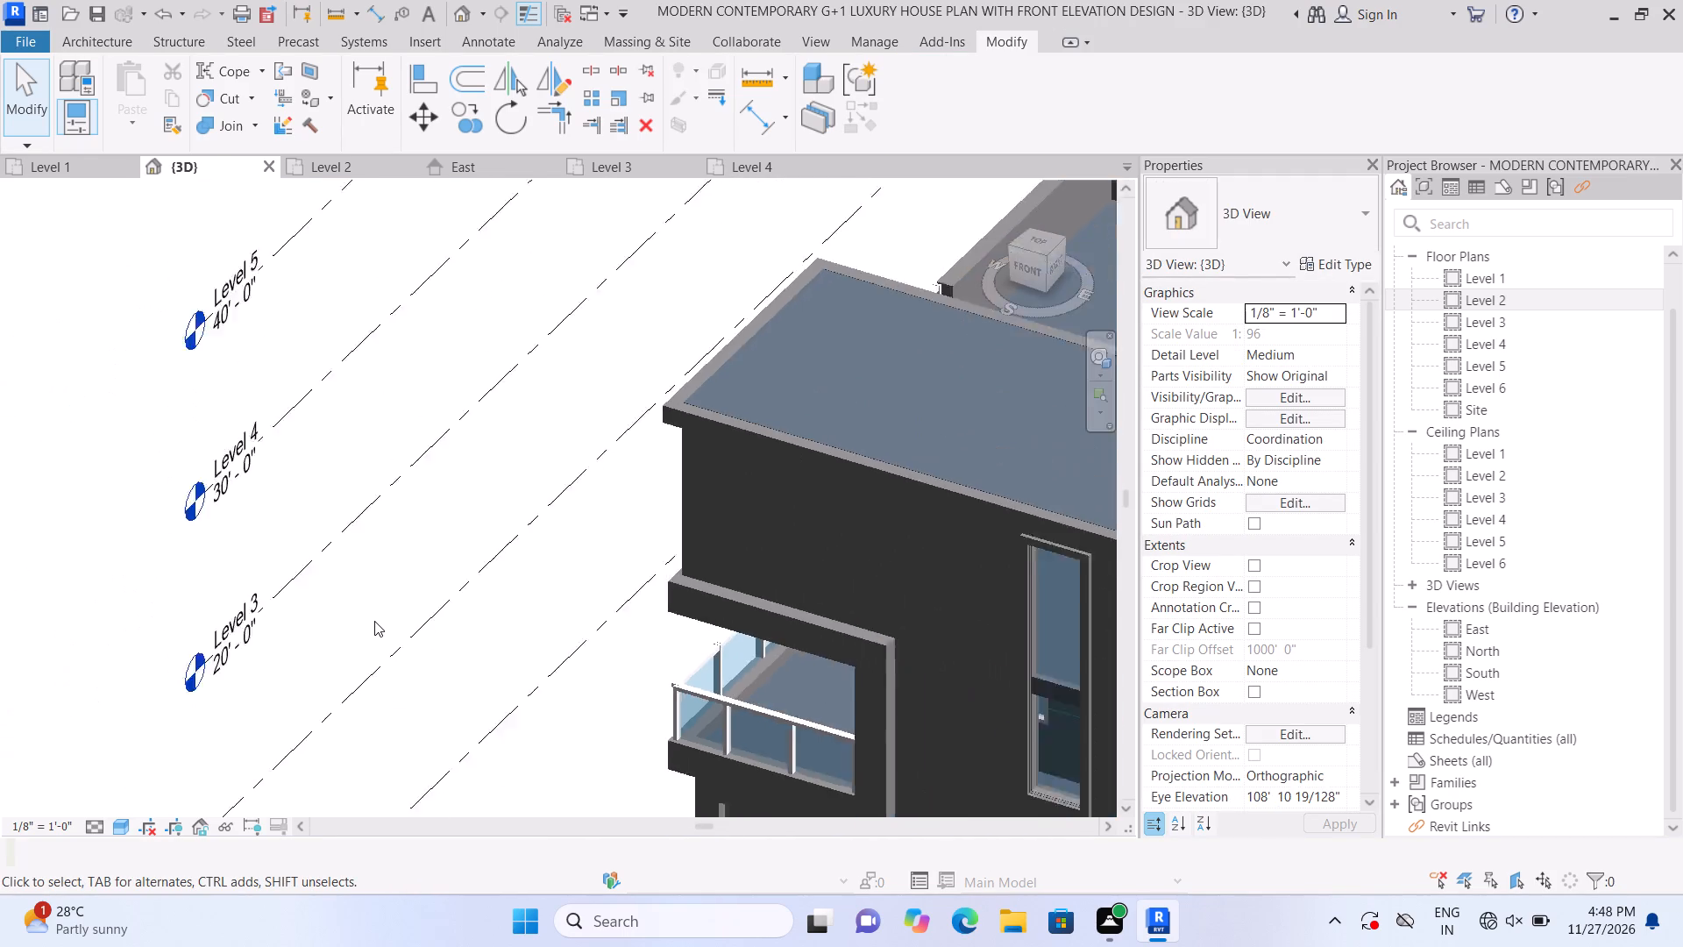
scroll(374, 621, "down", 9)
scroll(402, 791, "up", 6)
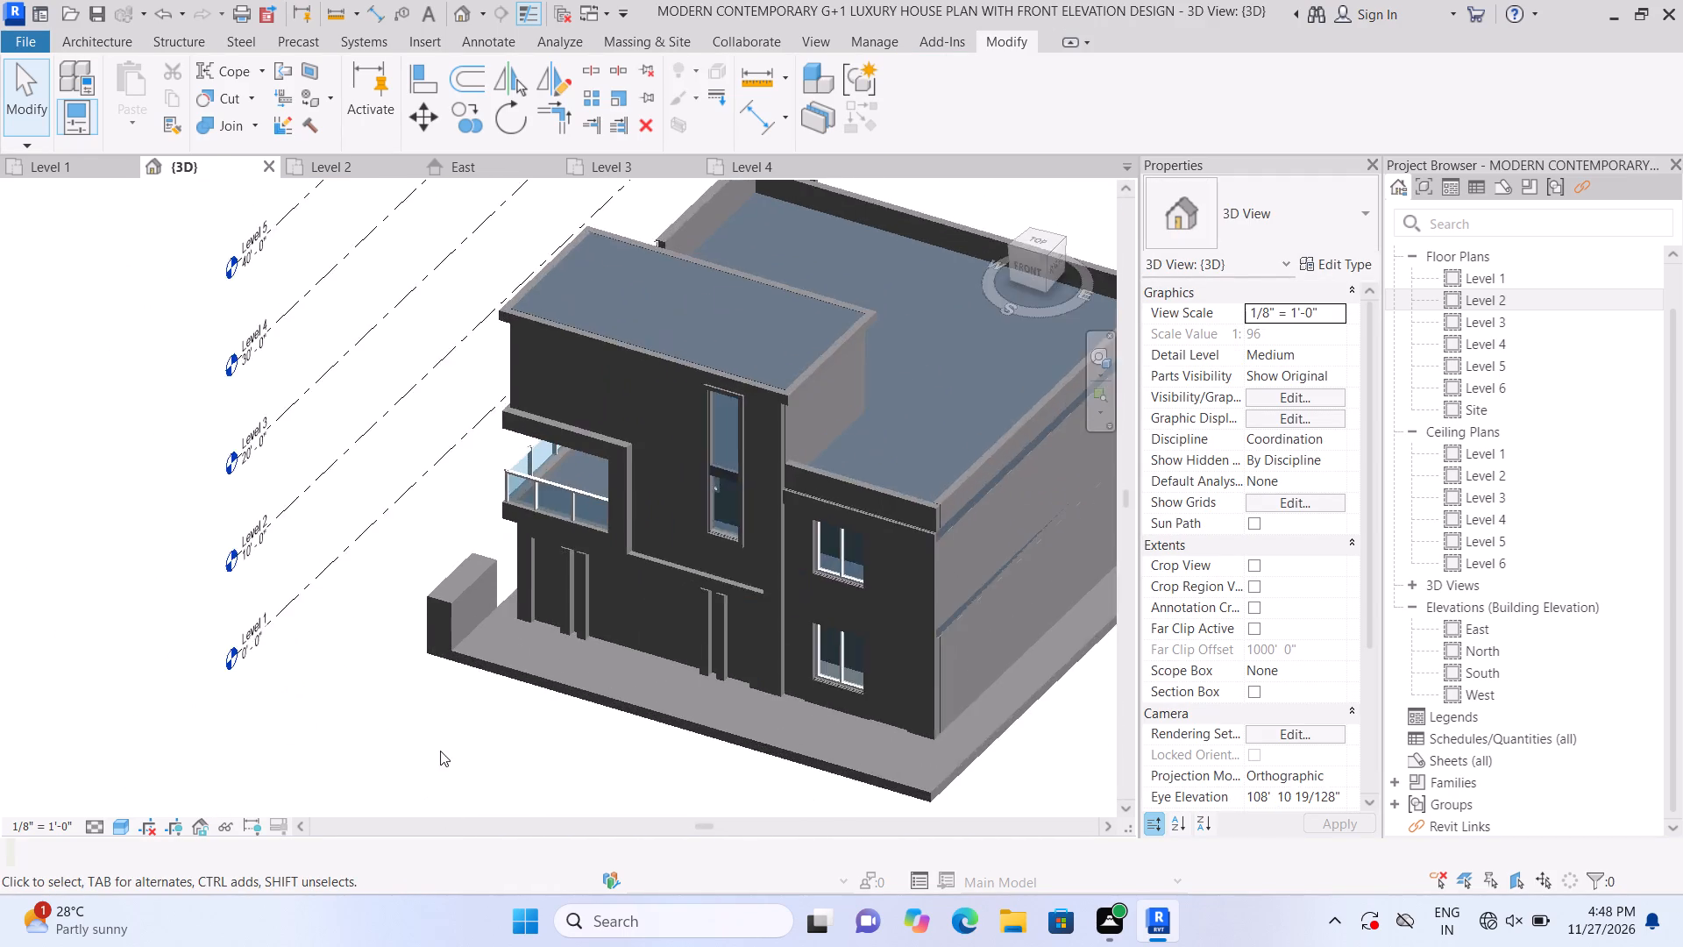
scroll(440, 751, "up", 5)
middle_click_drag(452, 674, 404, 762)
scroll(372, 677, "up", 9)
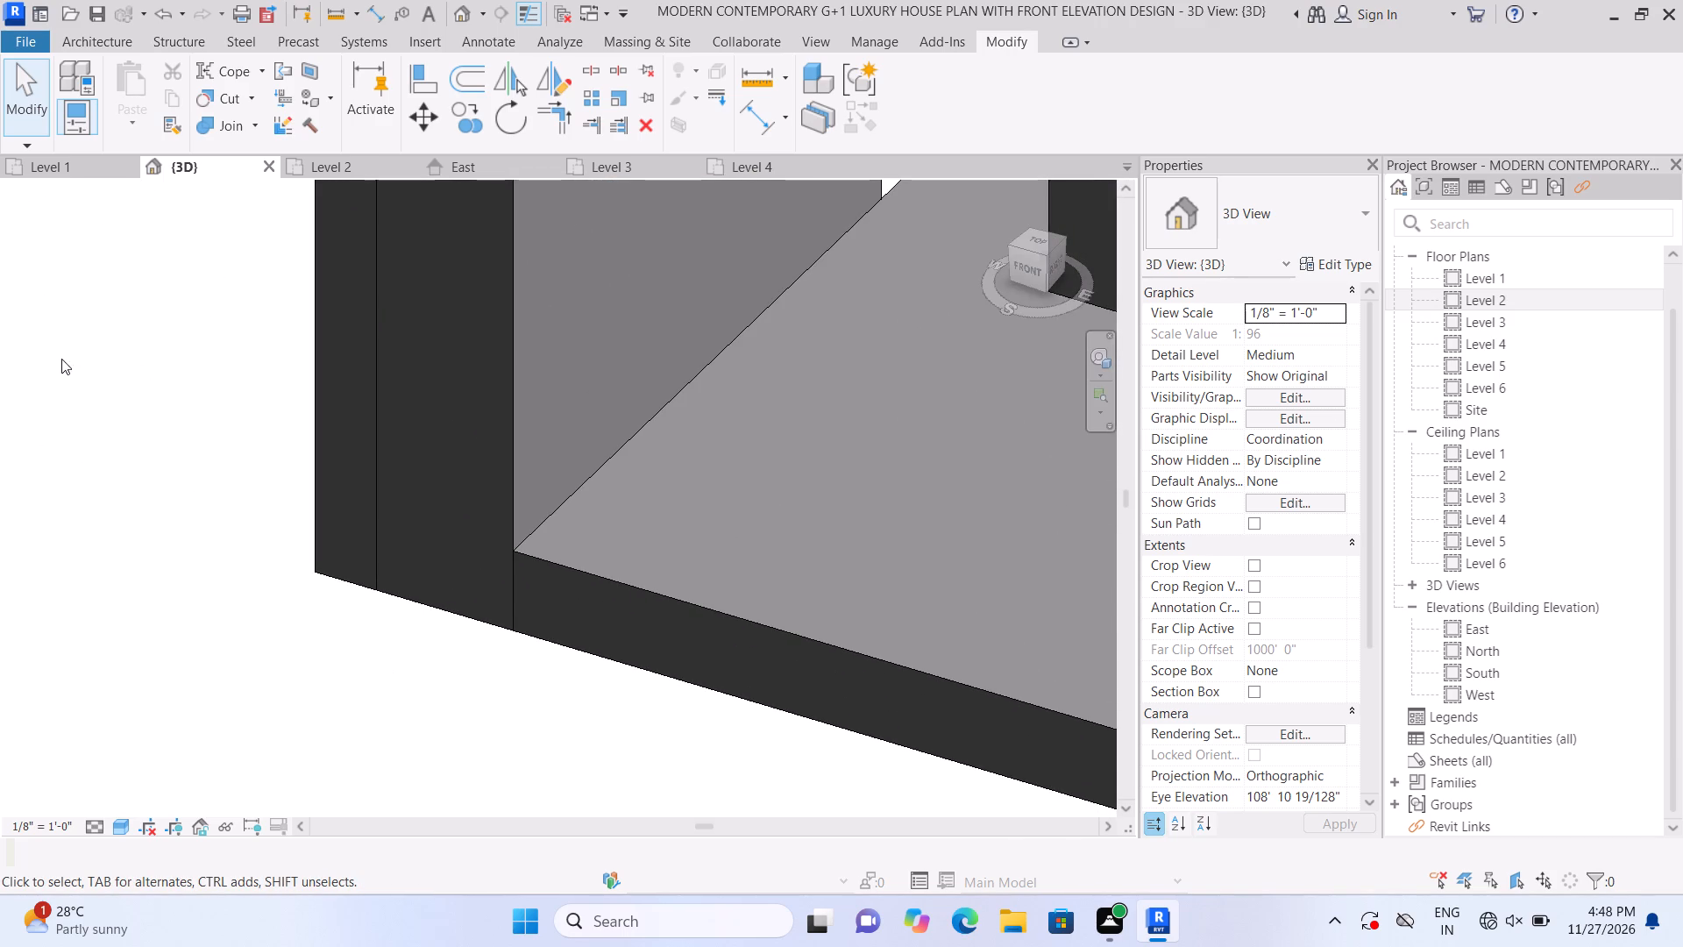
left_click(96, 37)
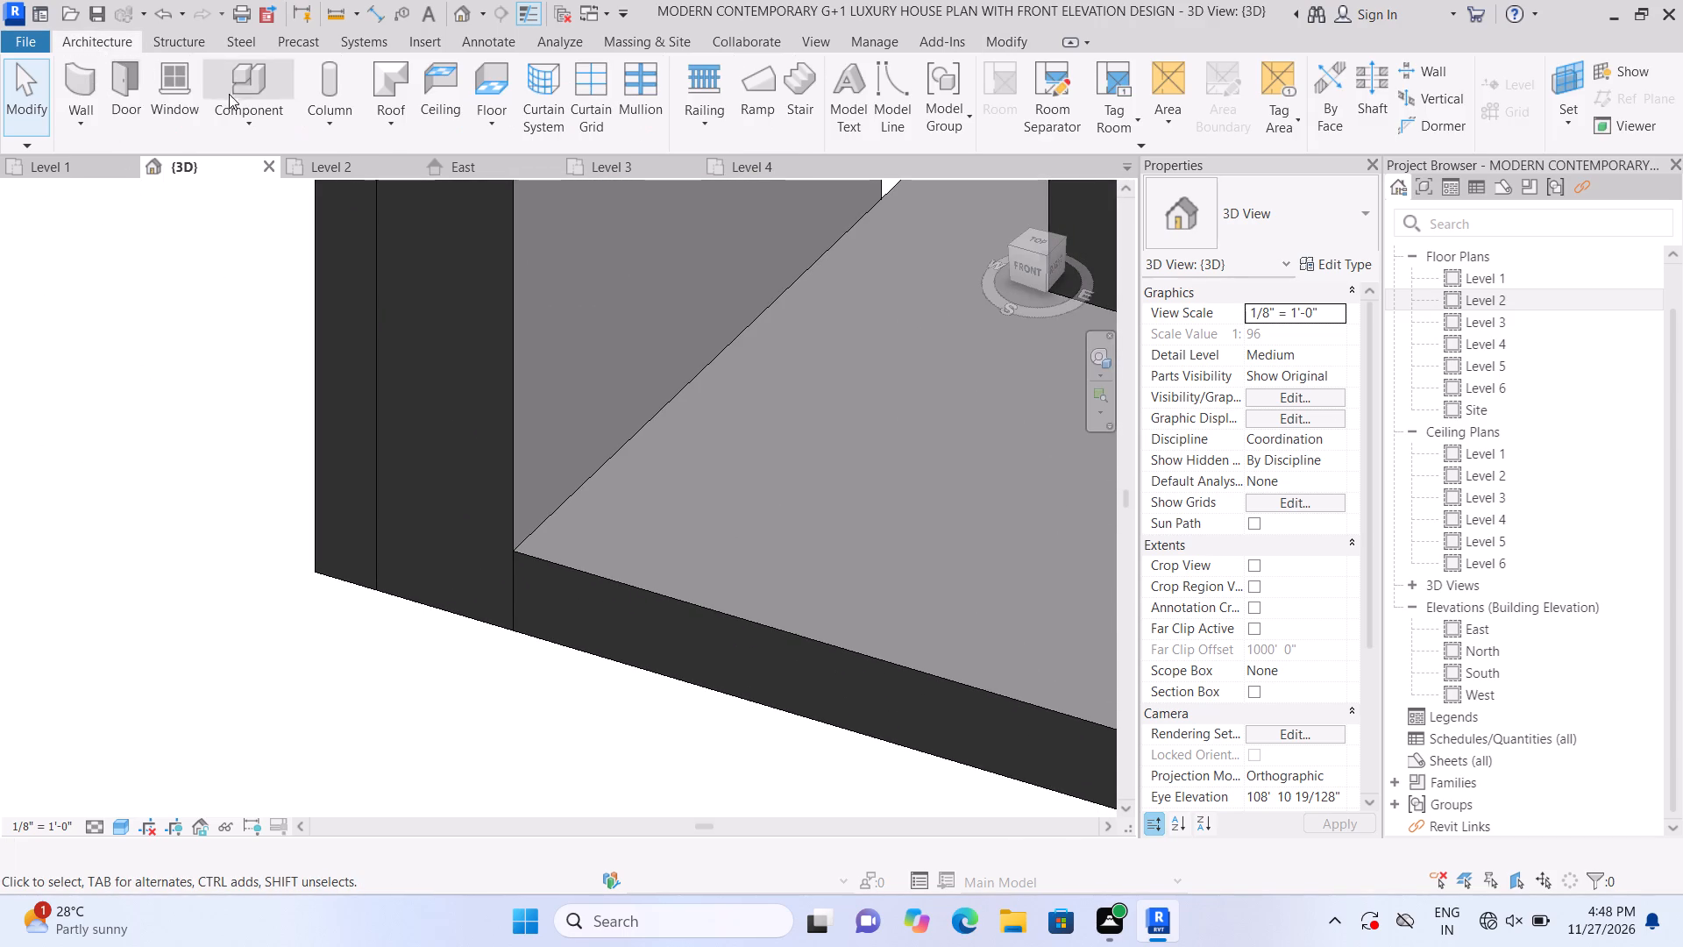
left_click(89, 84)
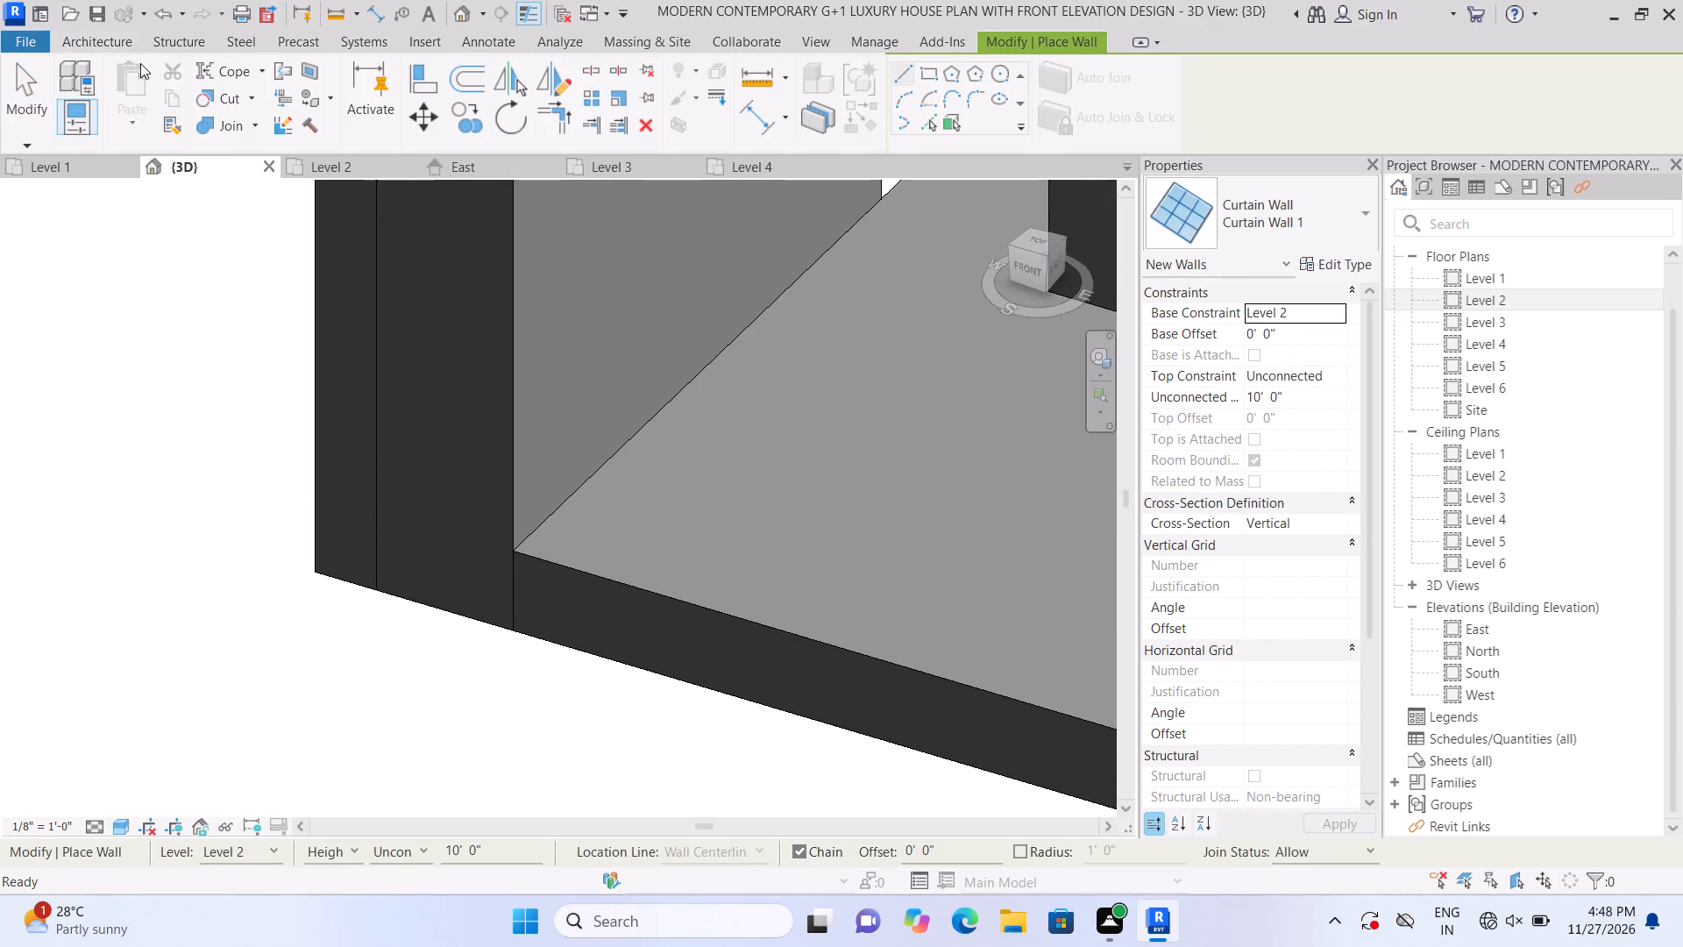
left_click(117, 39)
left_click(239, 110)
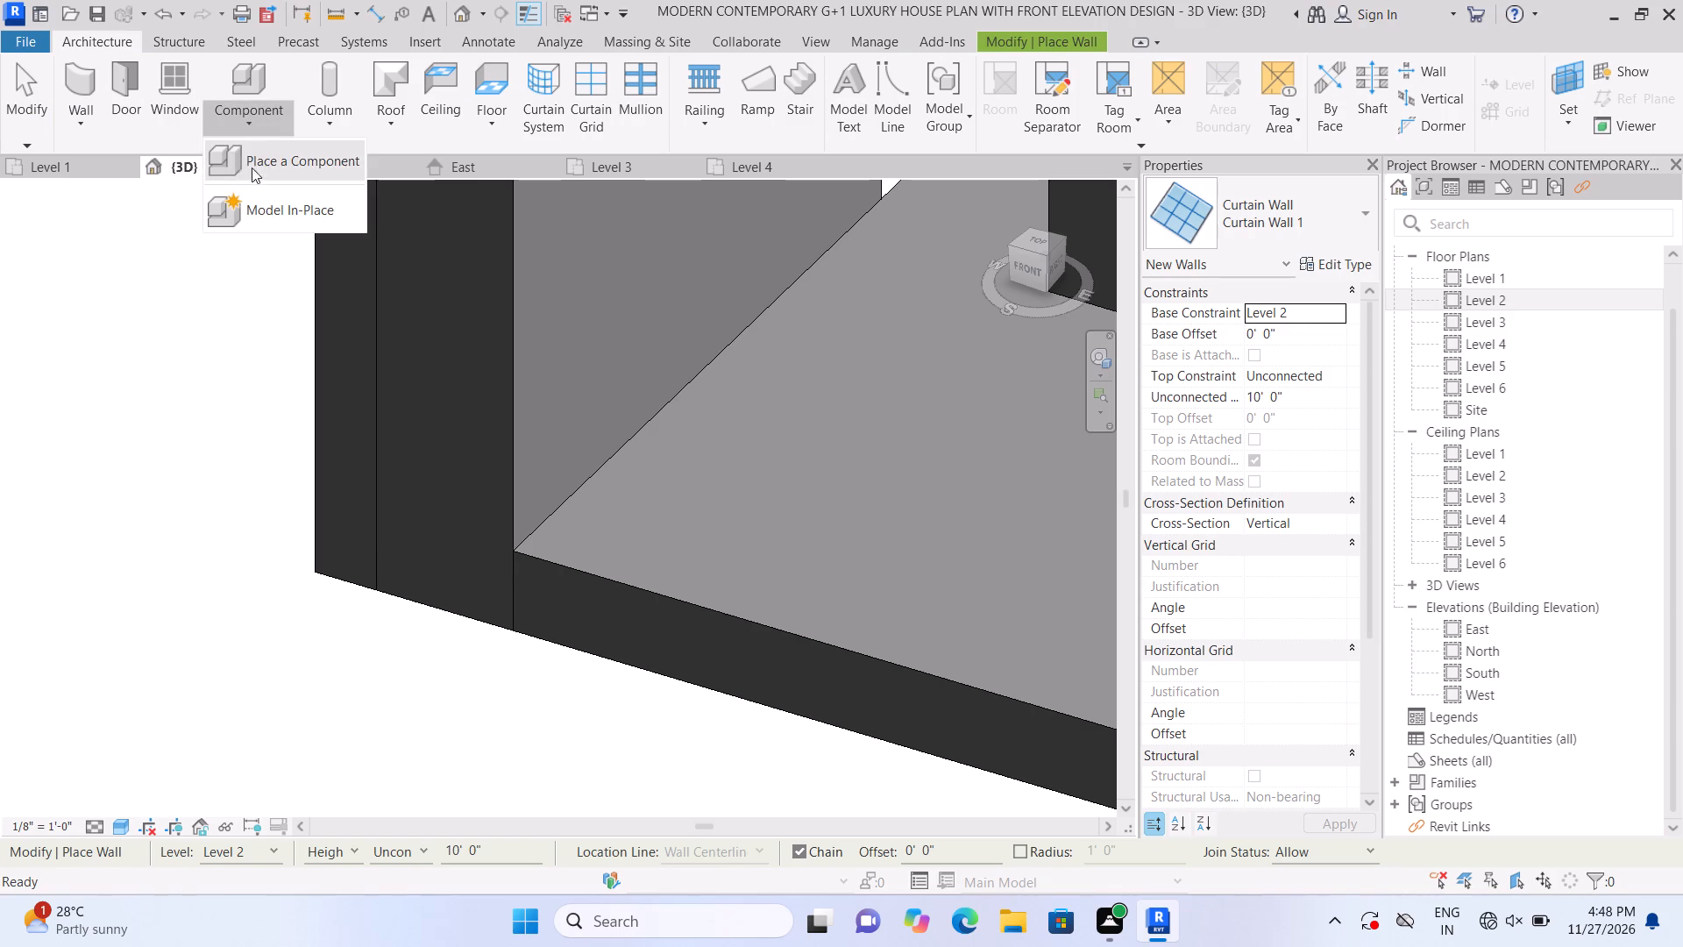
left_click(260, 206)
scroll(841, 296, "down", 5)
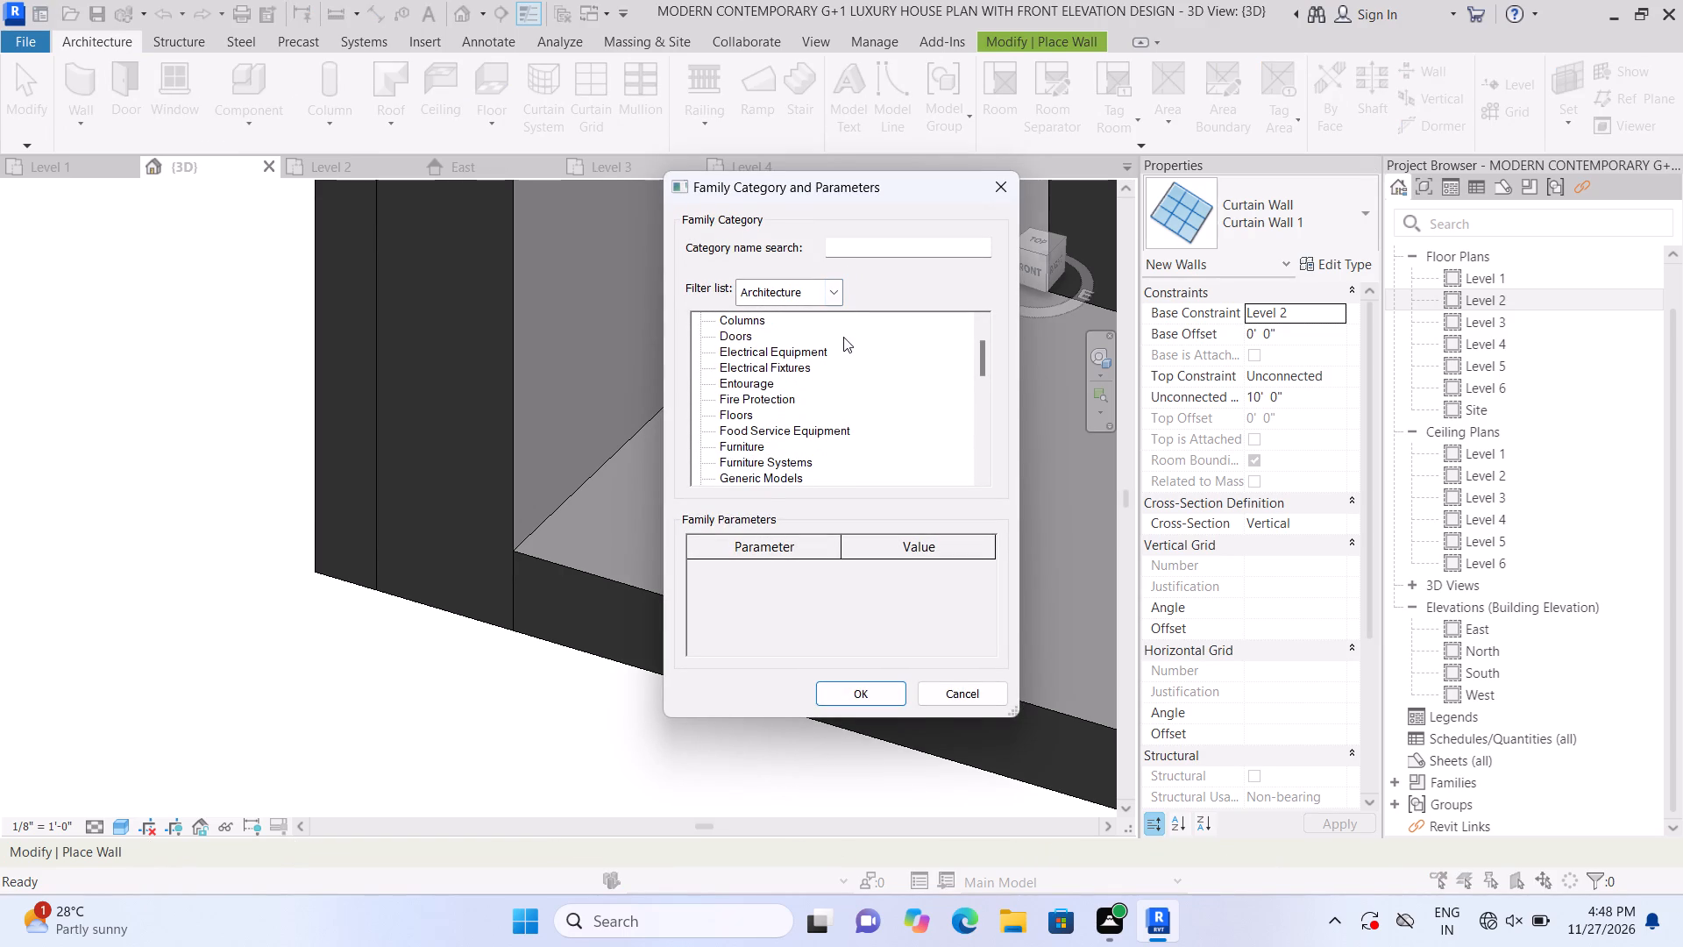
scroll(843, 347, "down", 3)
left_click(793, 425)
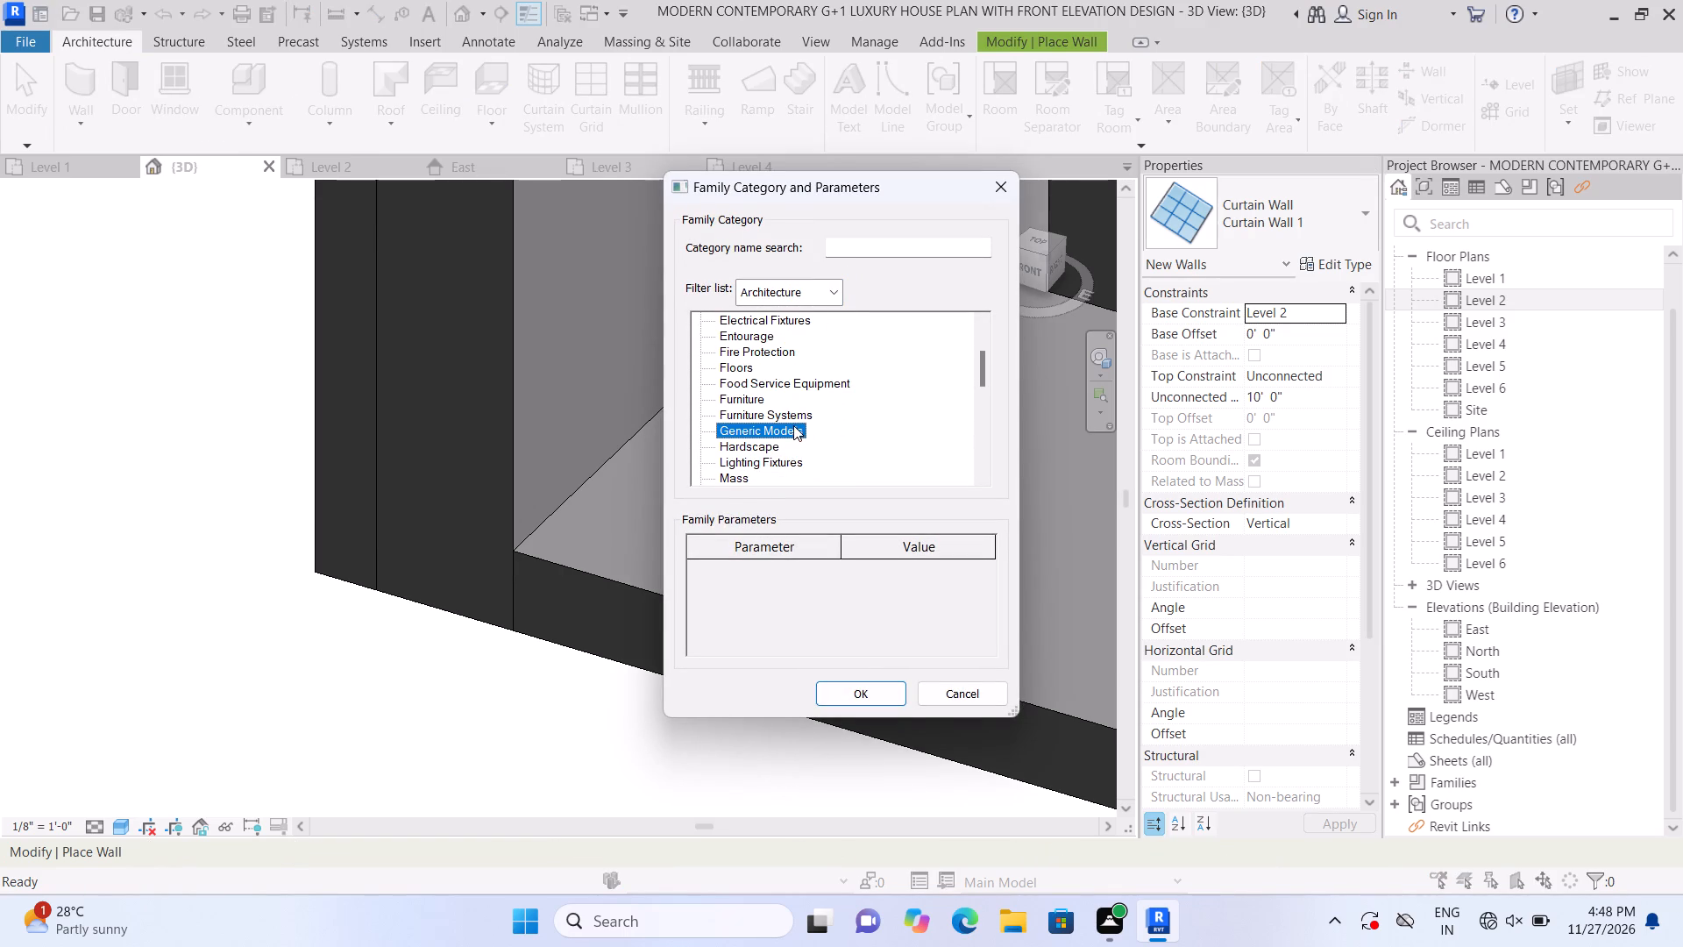
left_click(895, 689)
left_click(908, 495)
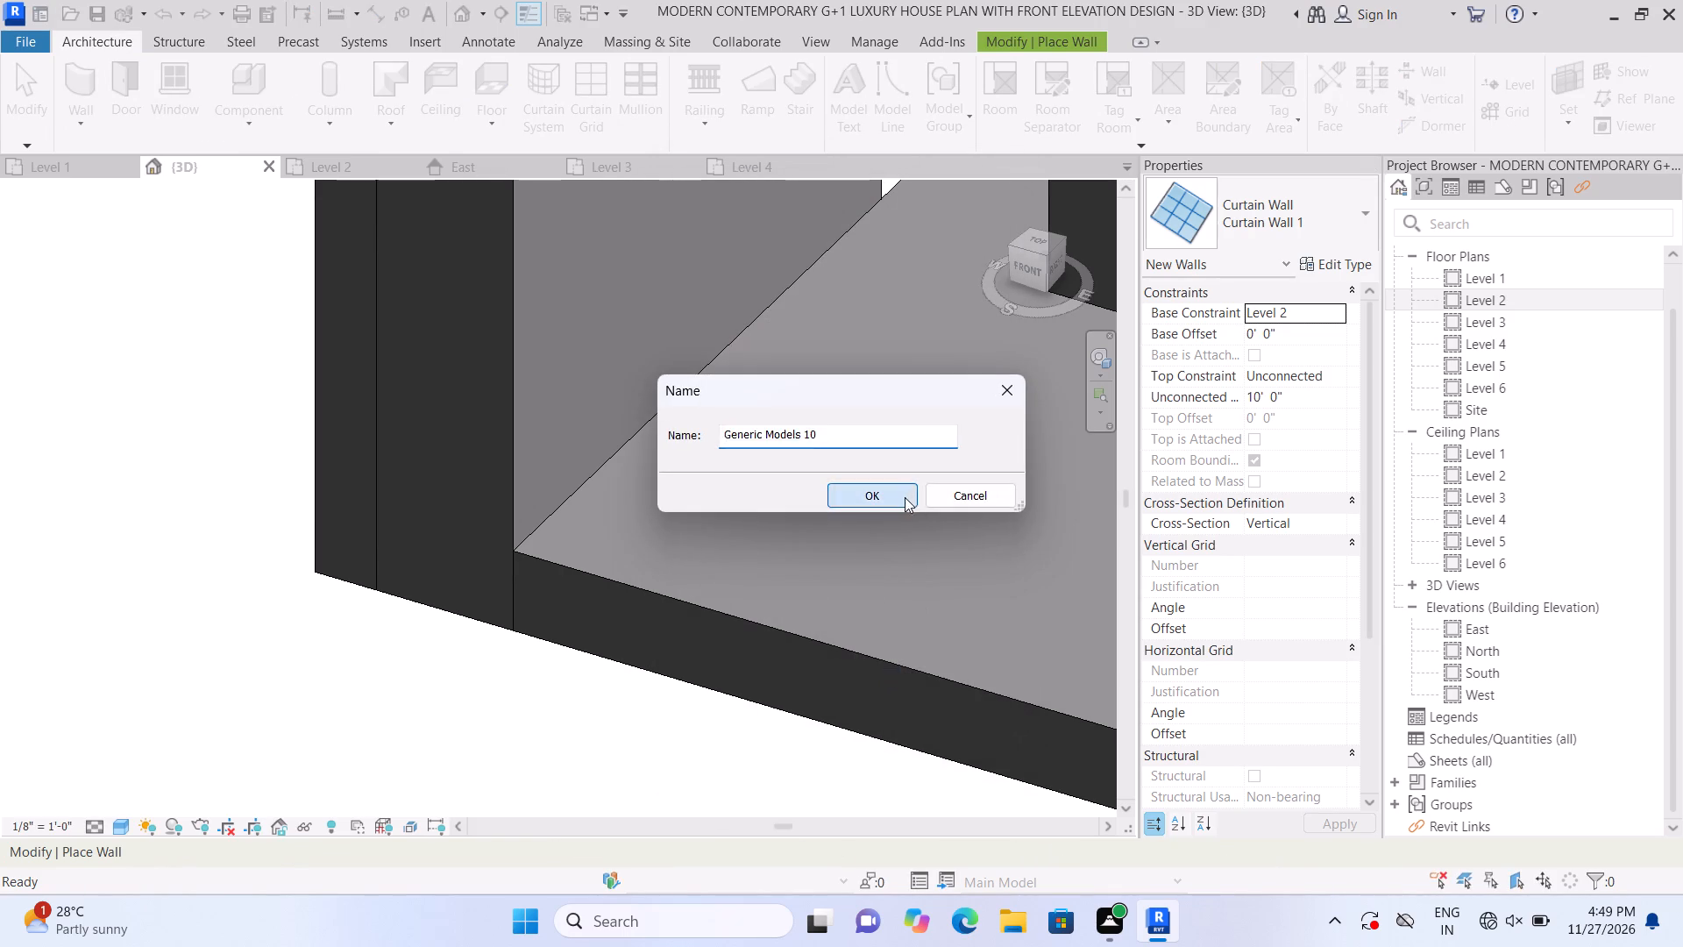
Sketch an extrusion rectangle about 1'-8" wide on the base slab's front face, using the side wall's end face as work plane.
left_click(167, 90)
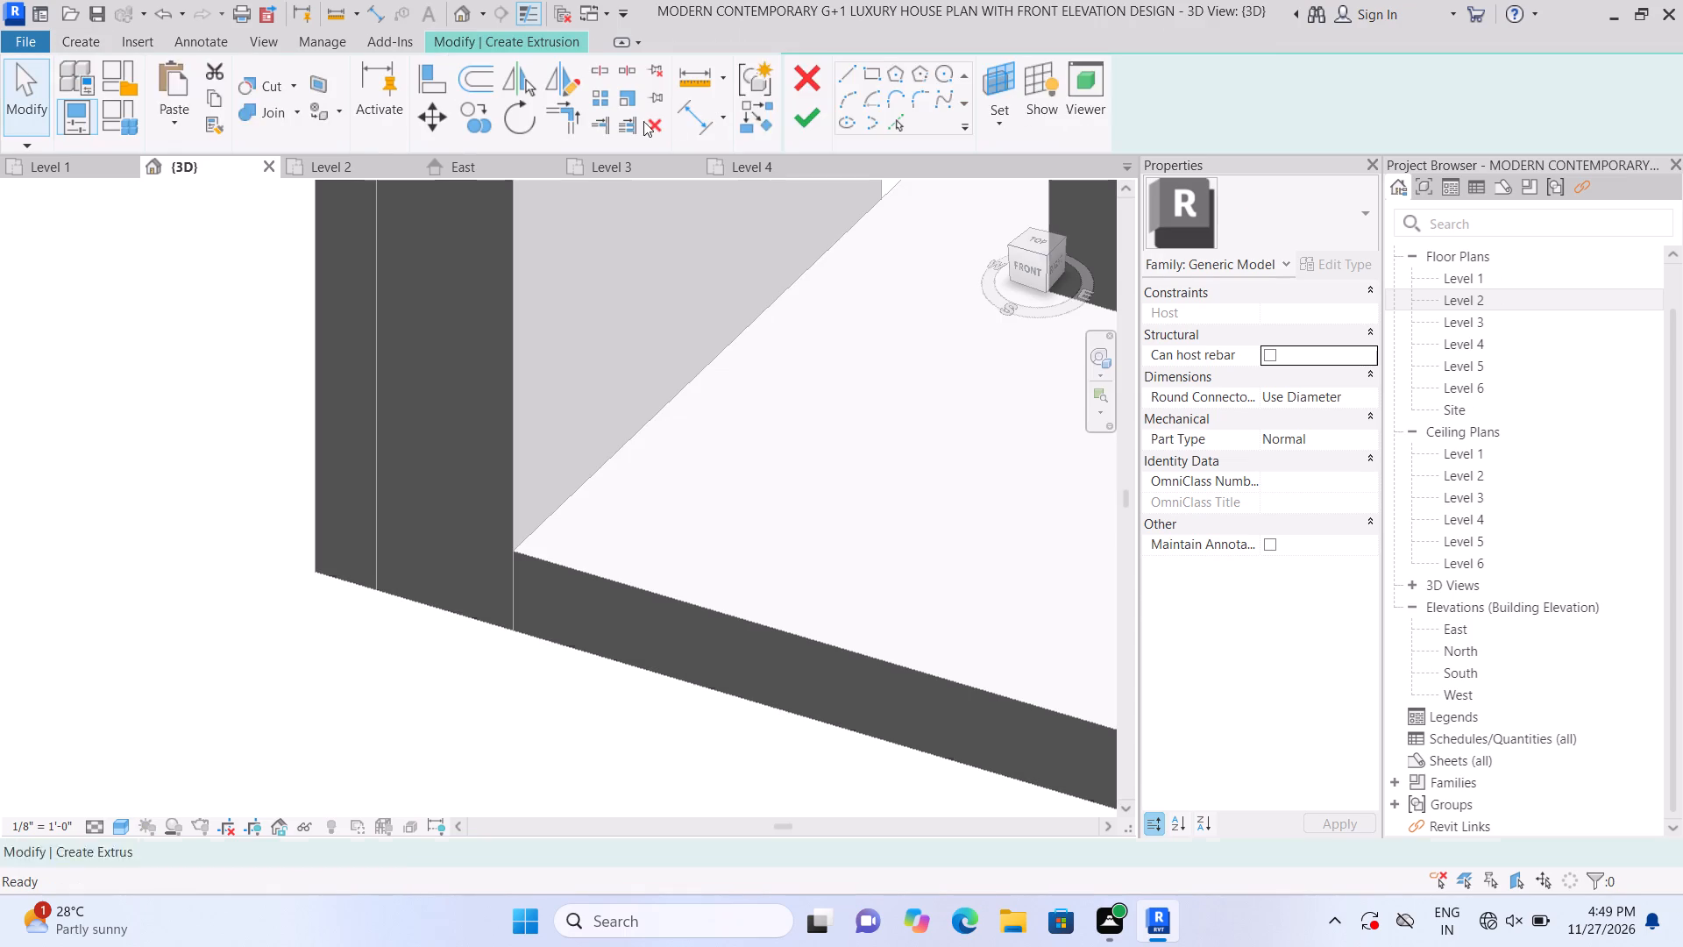
left_click(1124, 125)
left_click(1126, 203)
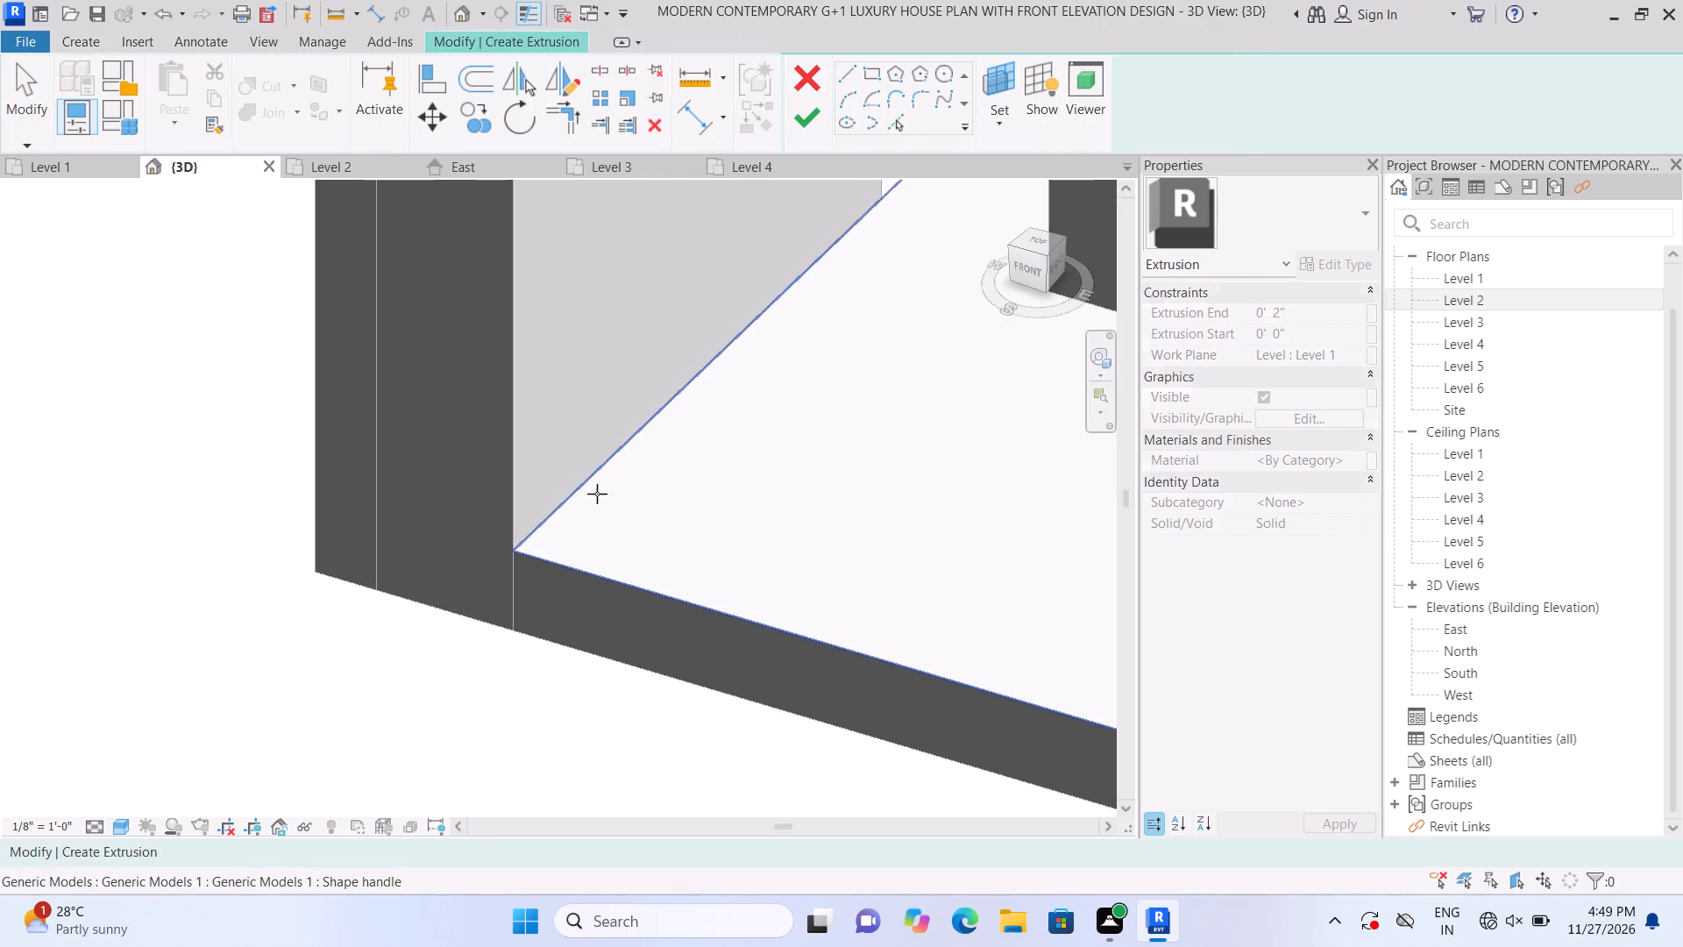
left_click(434, 486)
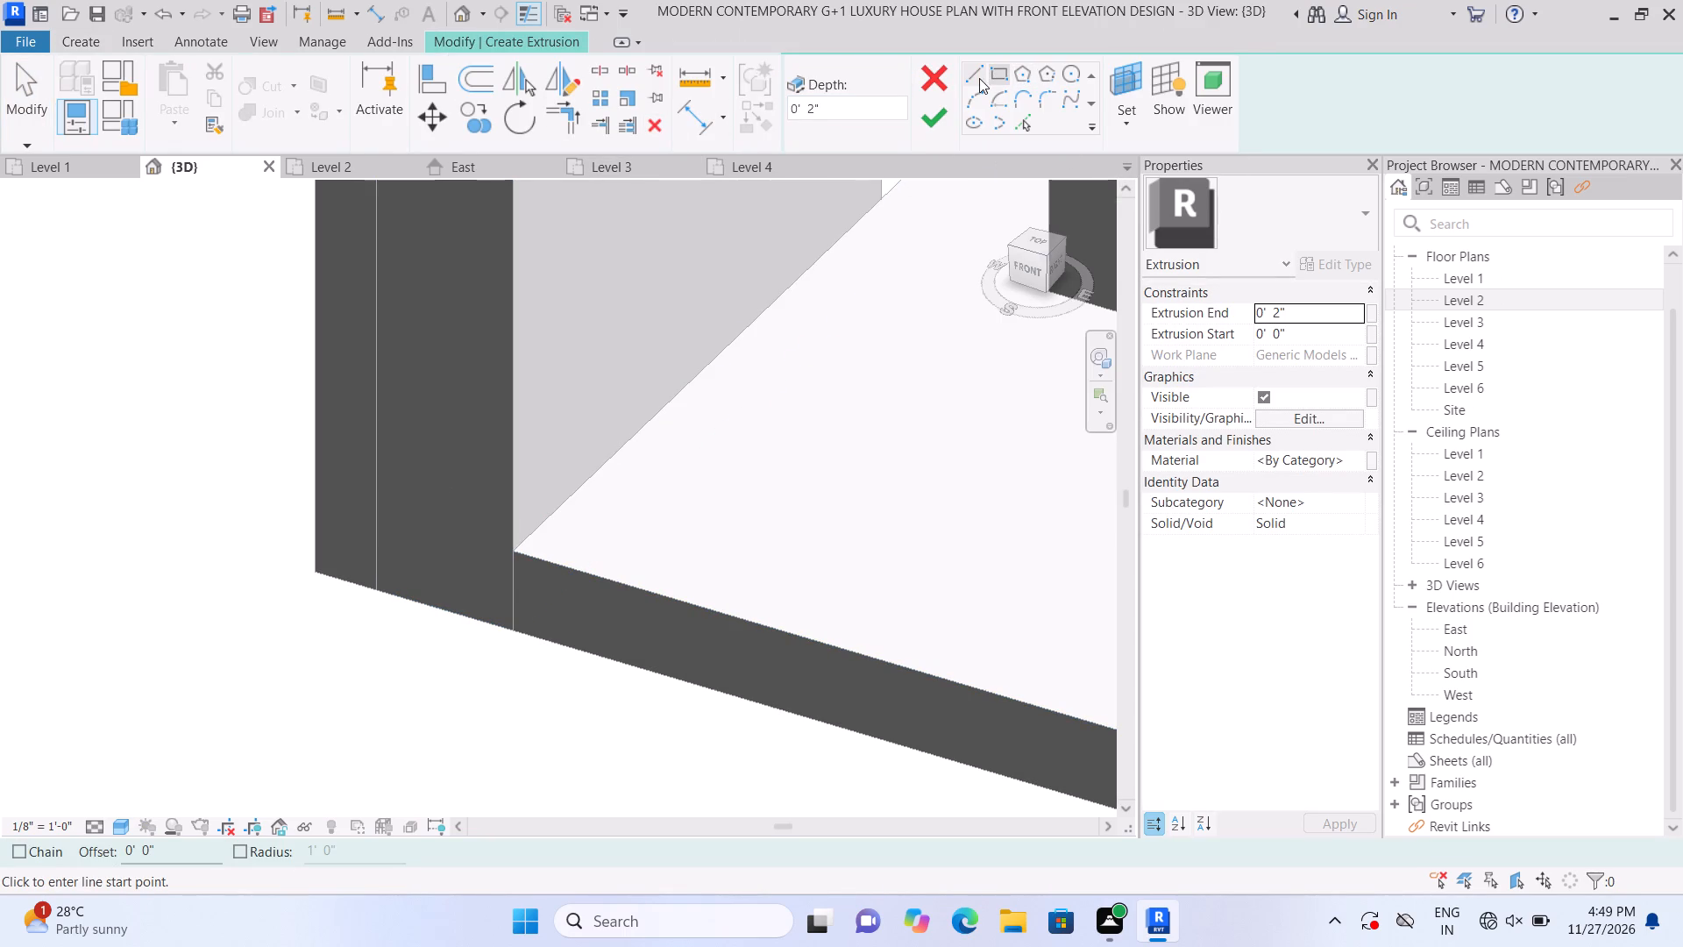
left_click(1000, 67)
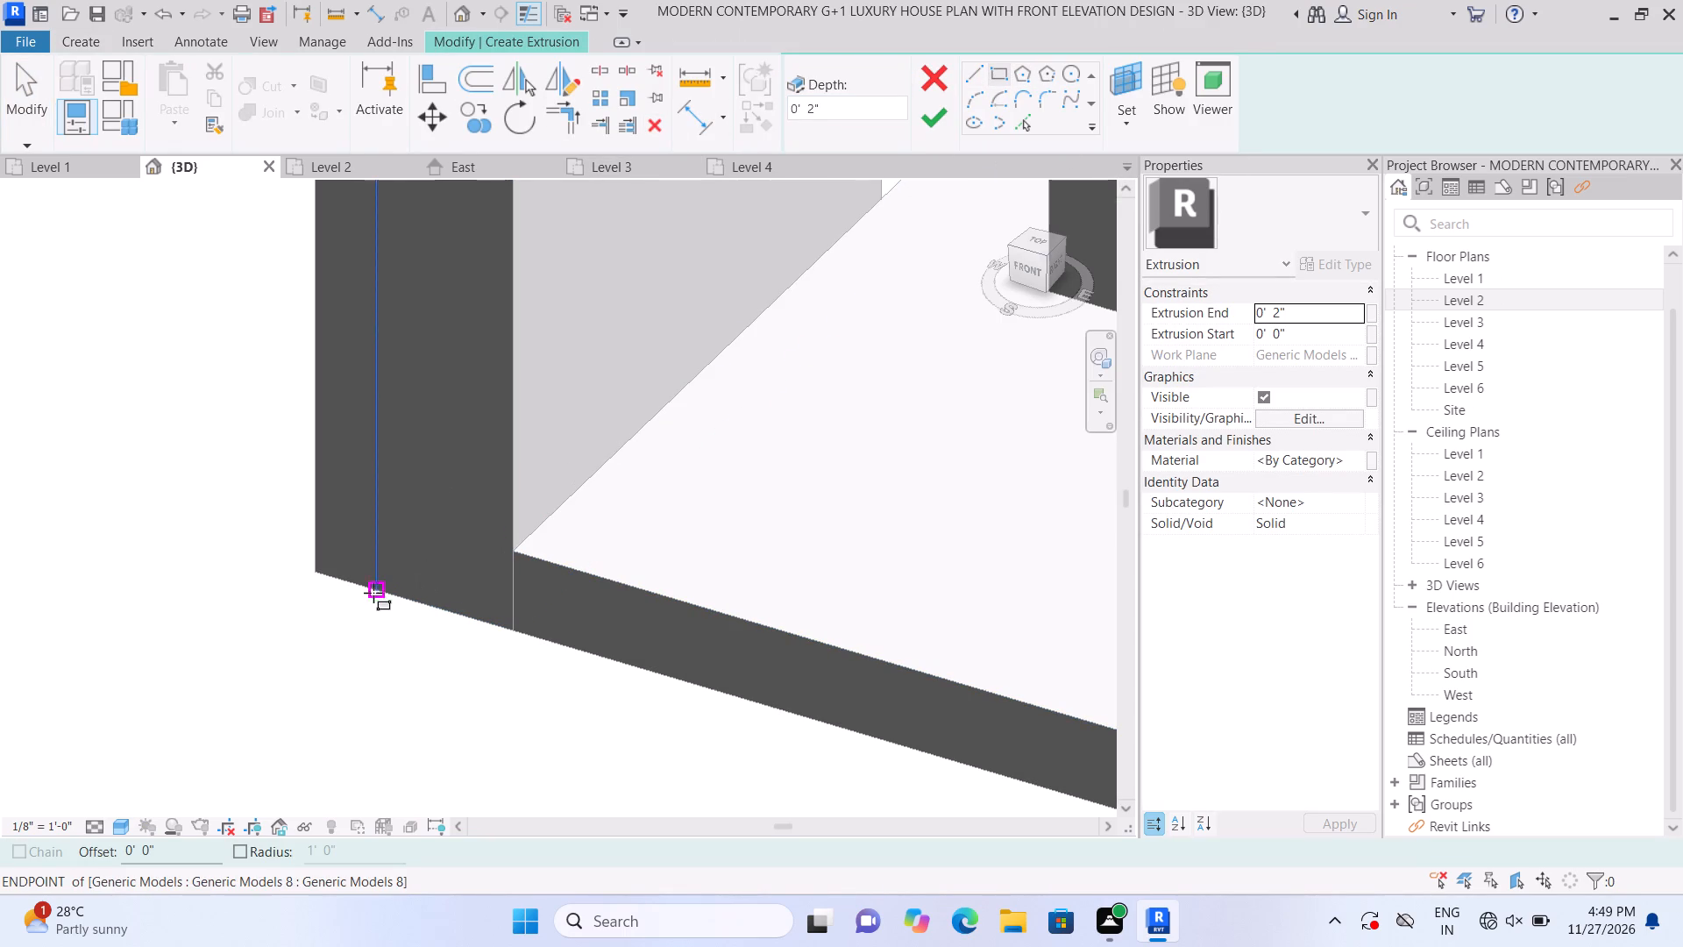
left_click(373, 590)
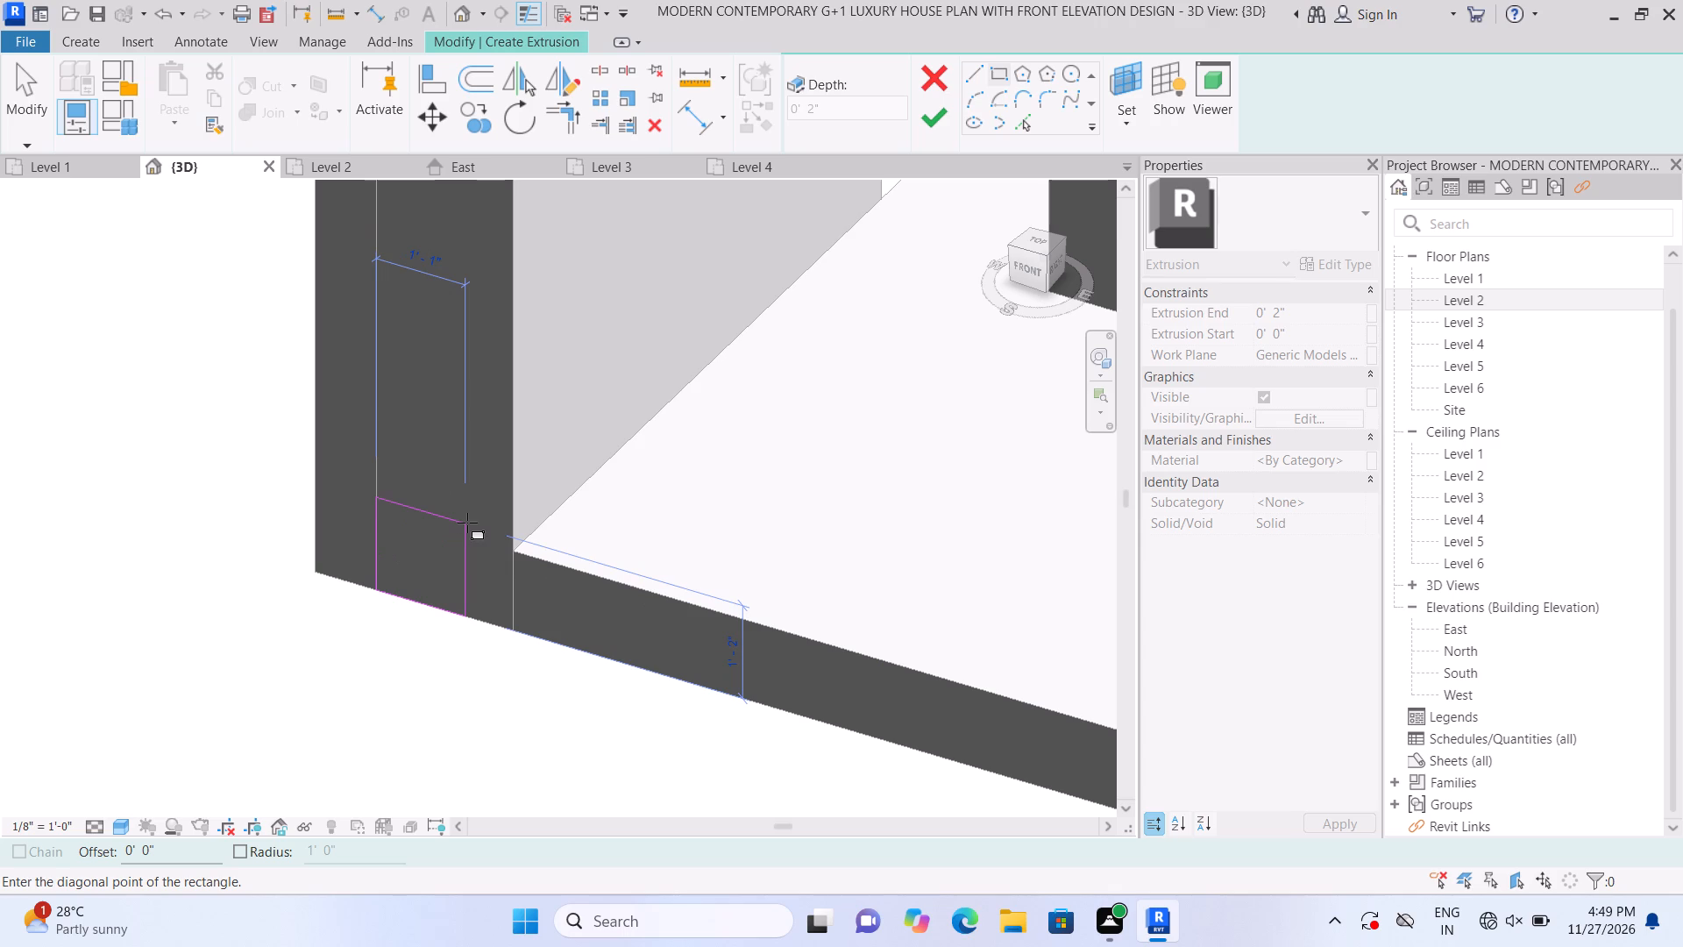
key("Escape")
left_click(517, 633)
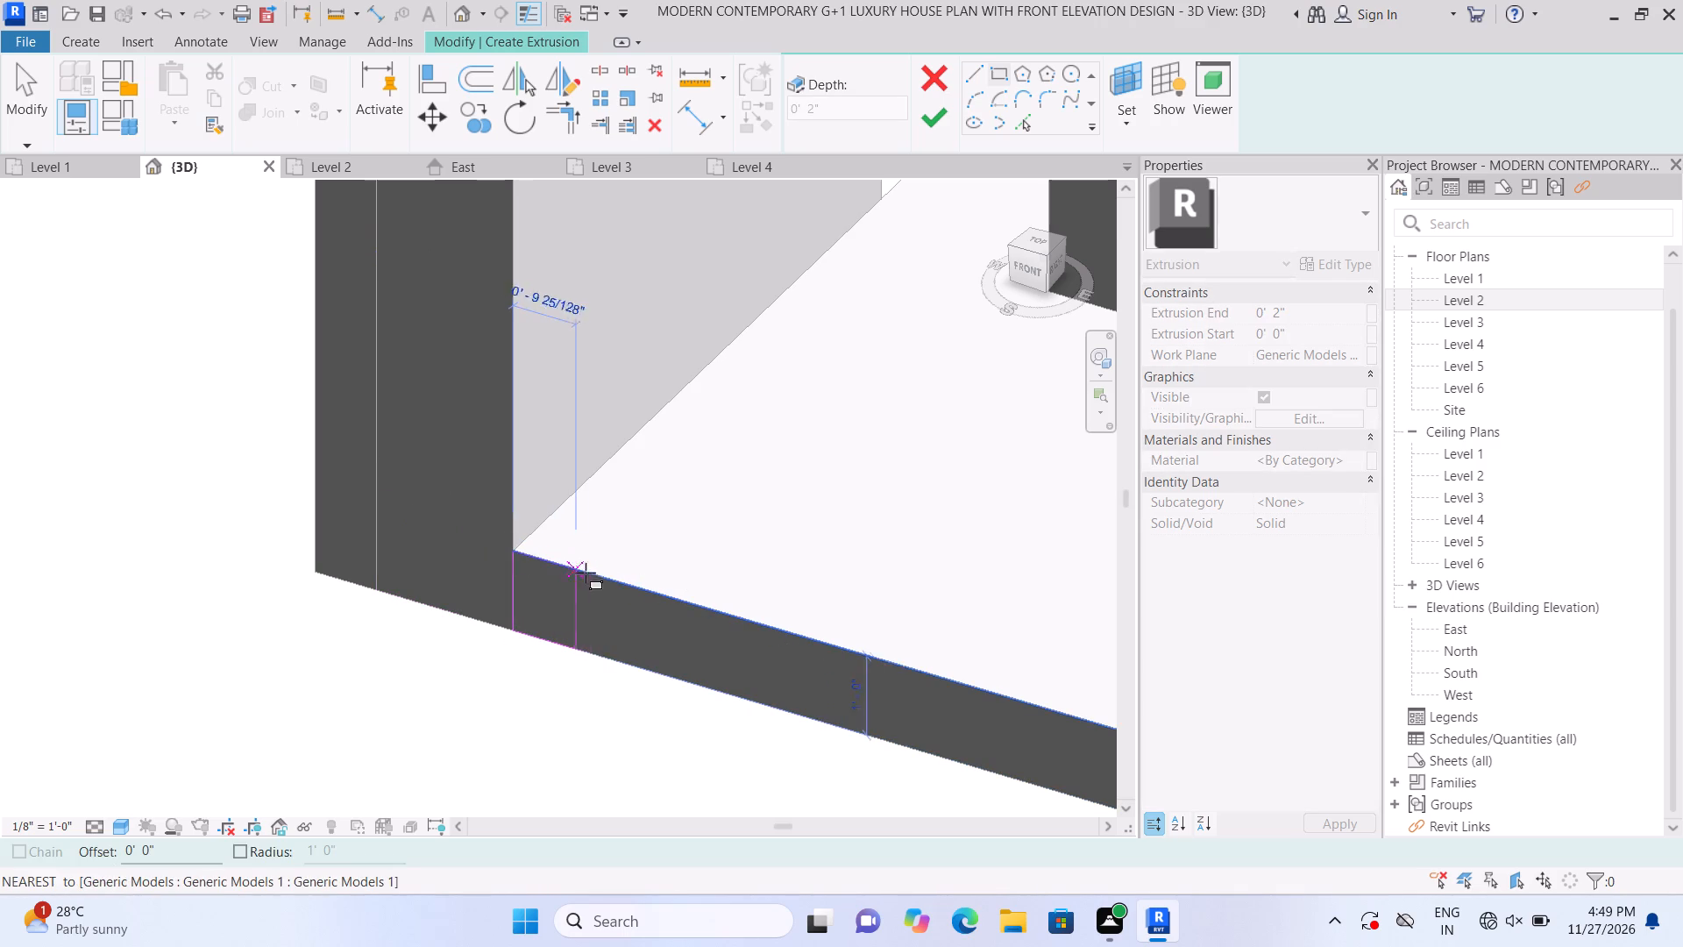
left_click(648, 585)
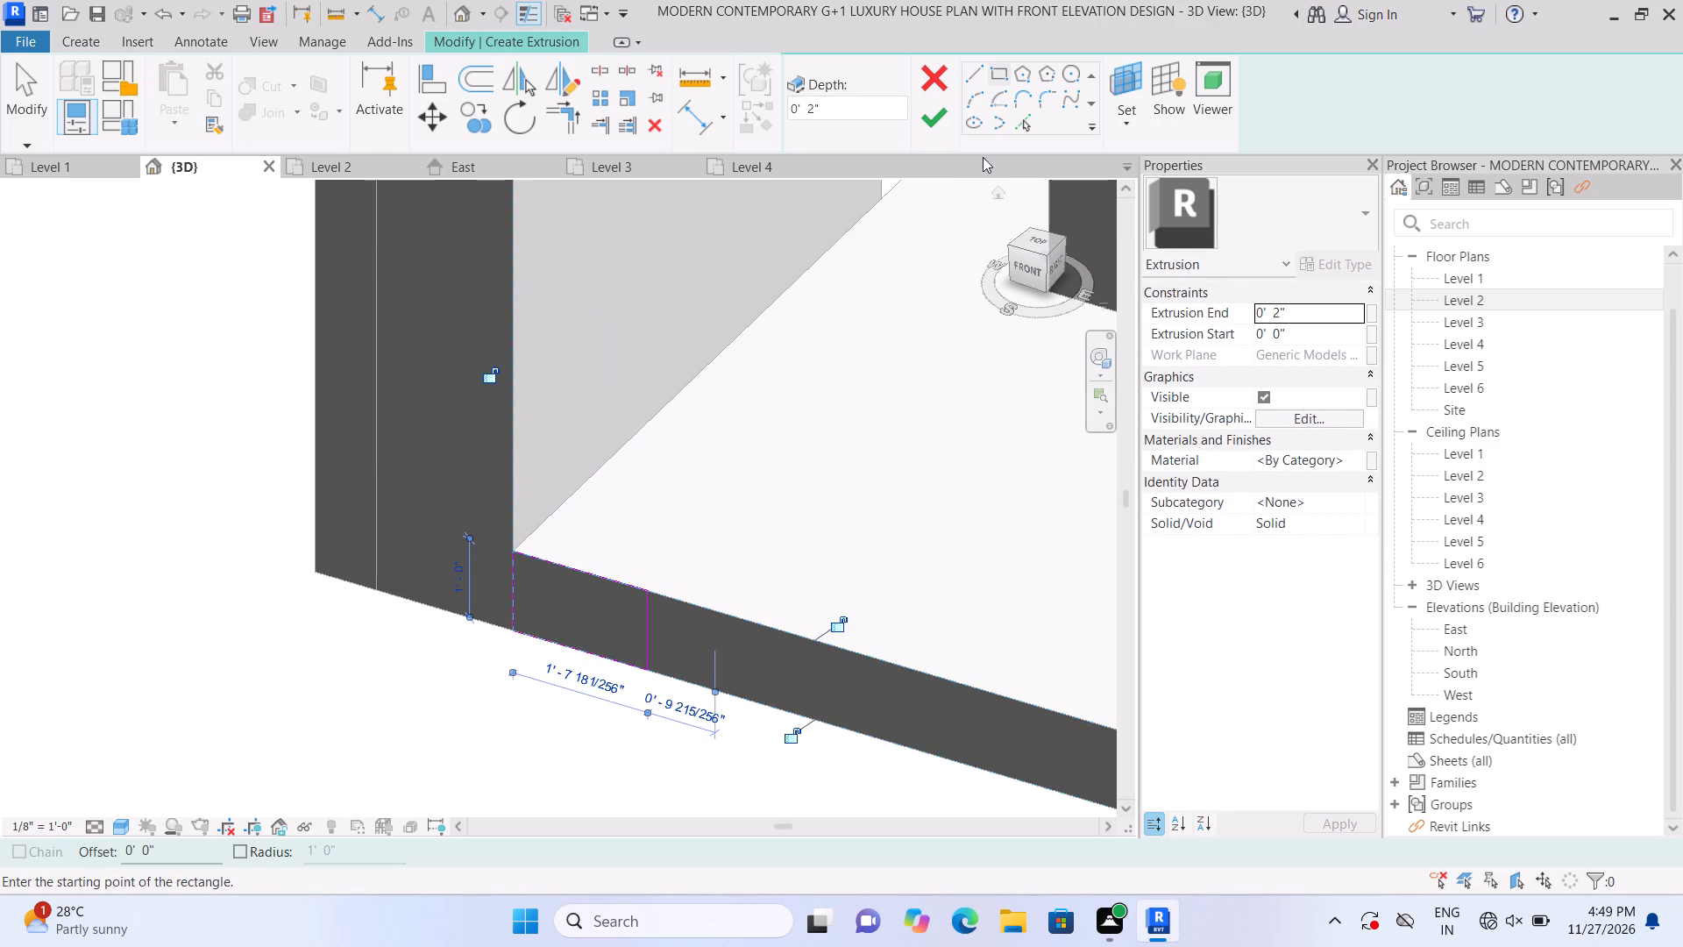
Set the extrusion end to 1' 9" and finish the extrusion sketch.
double_click(1351, 312)
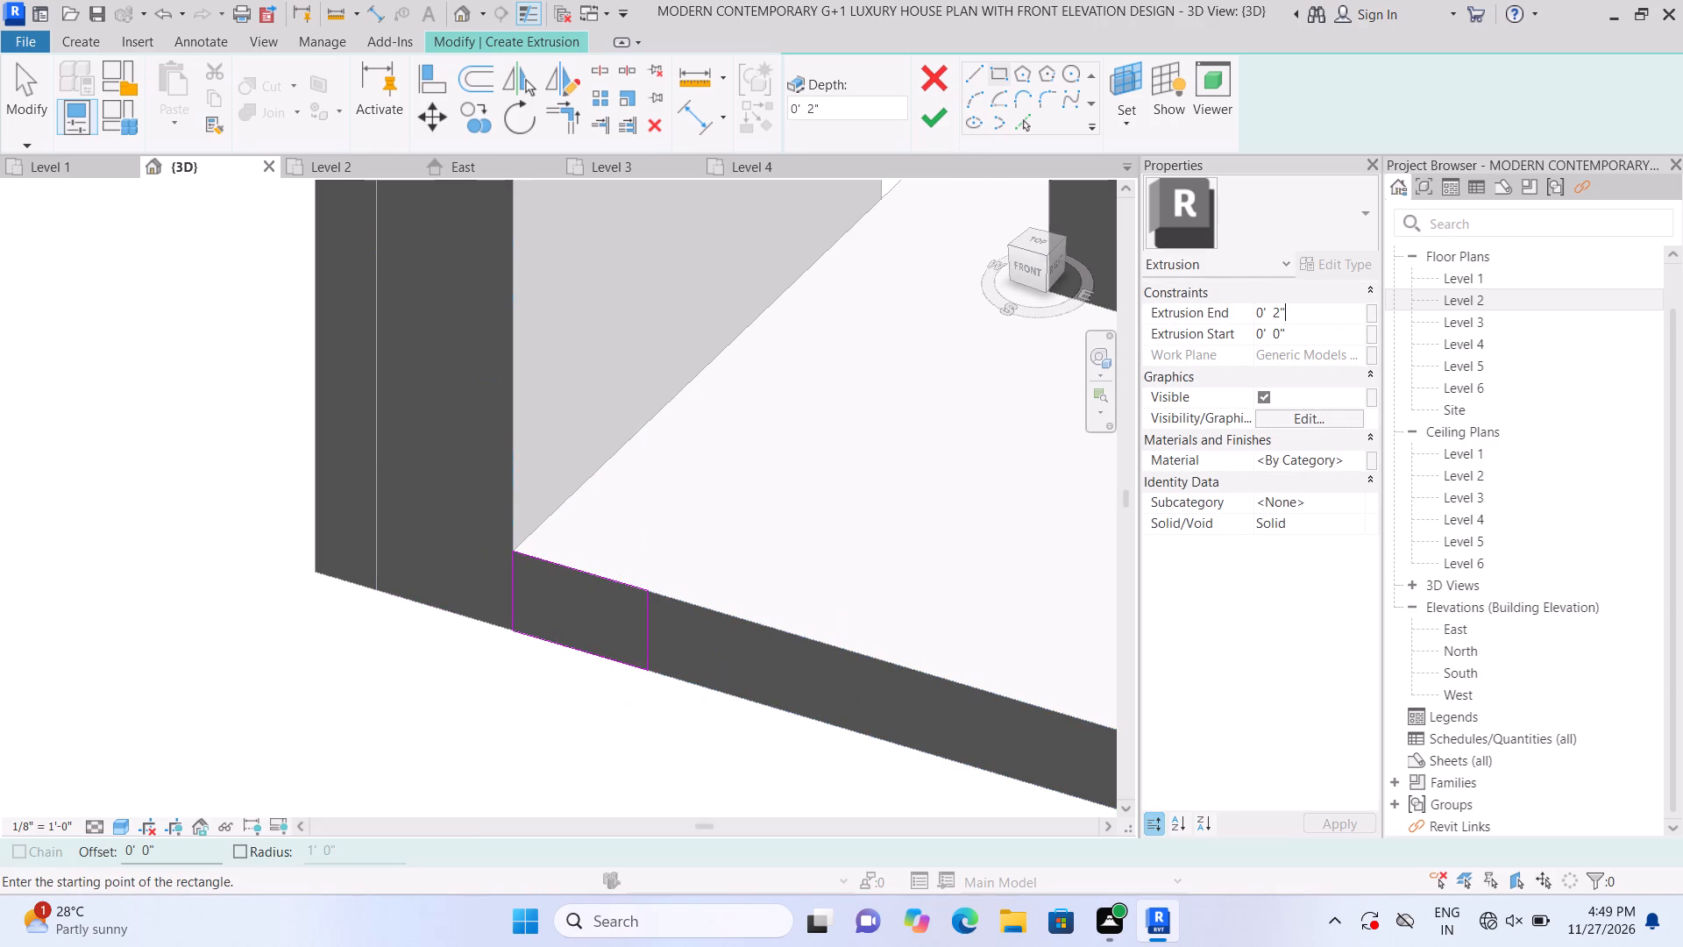
key("BackSpace")
key("BackSpace")
key("BackSpace")
key("BackSpace")
key("BackSpace")
key("BackSpace")
key("BackSpace")
key("BackSpace")
key("BackSpace")
key("BackSpace")
type("1'9")
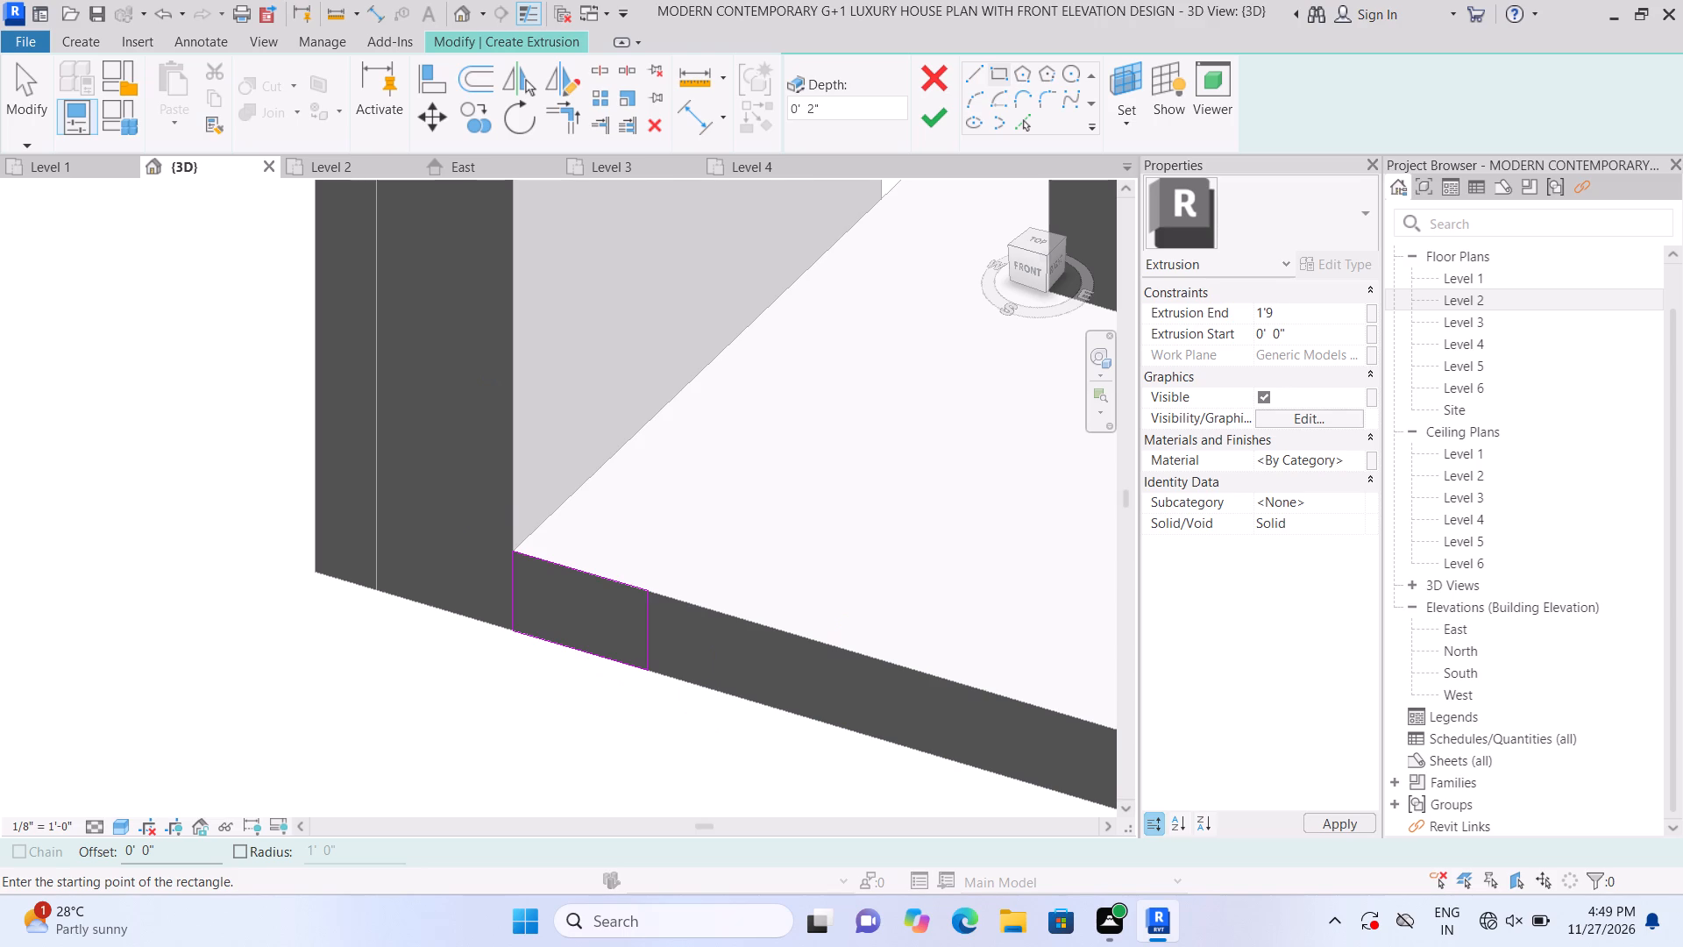
key("shift+quotedbl")
key("Return")
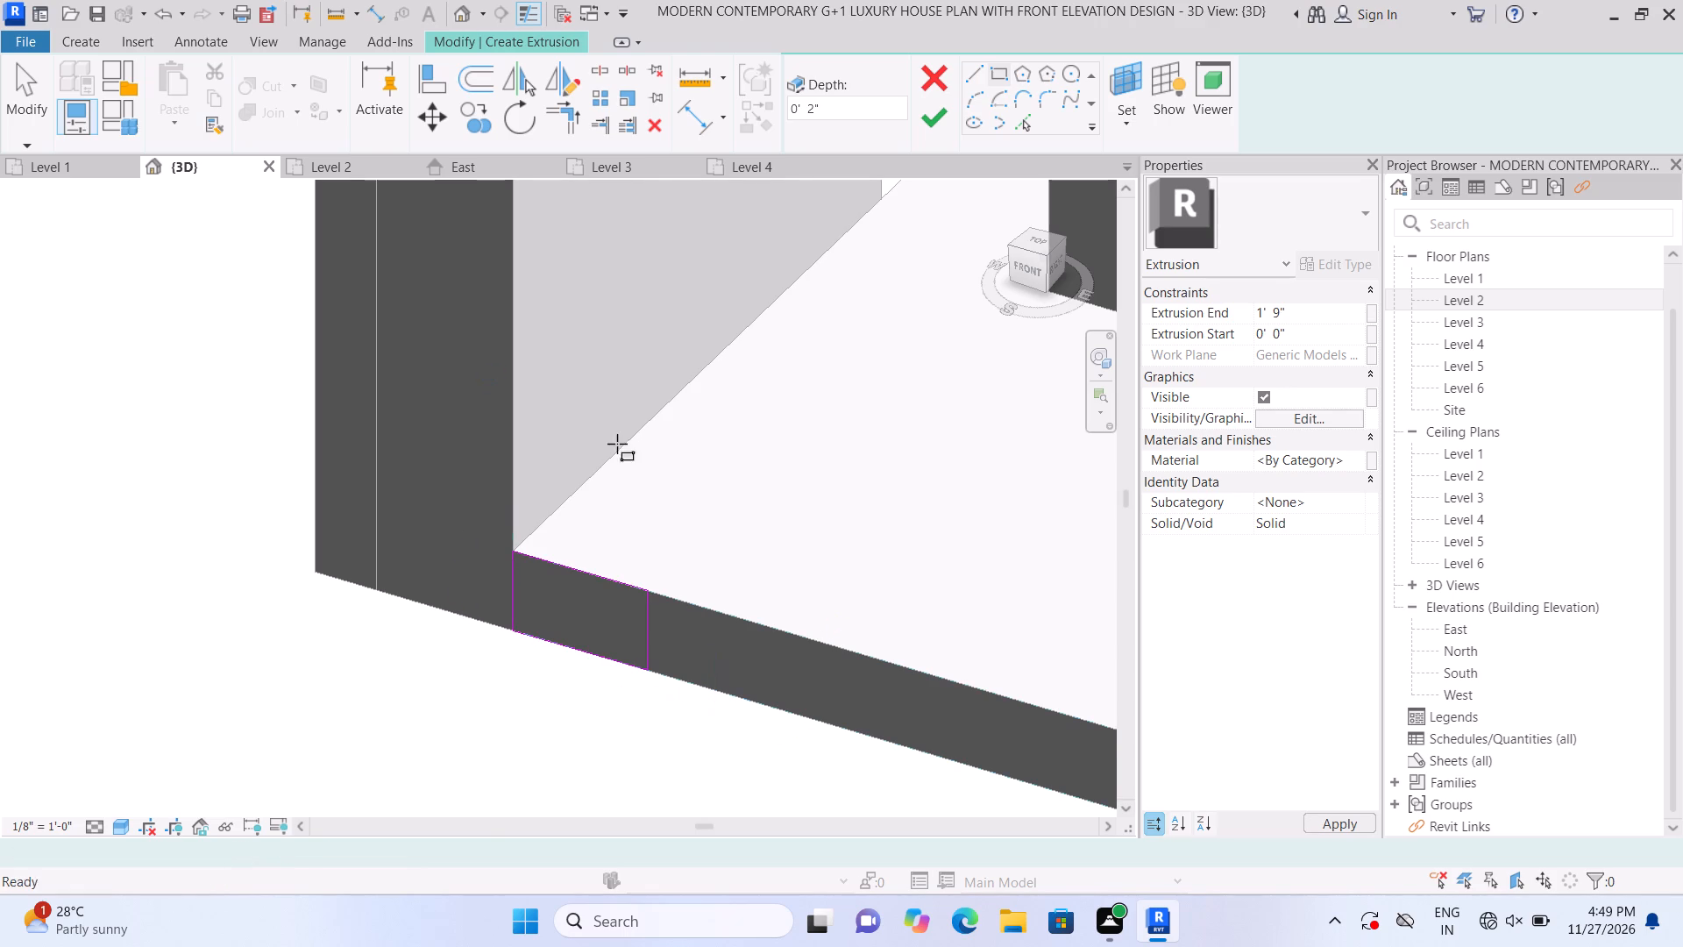
left_click(934, 111)
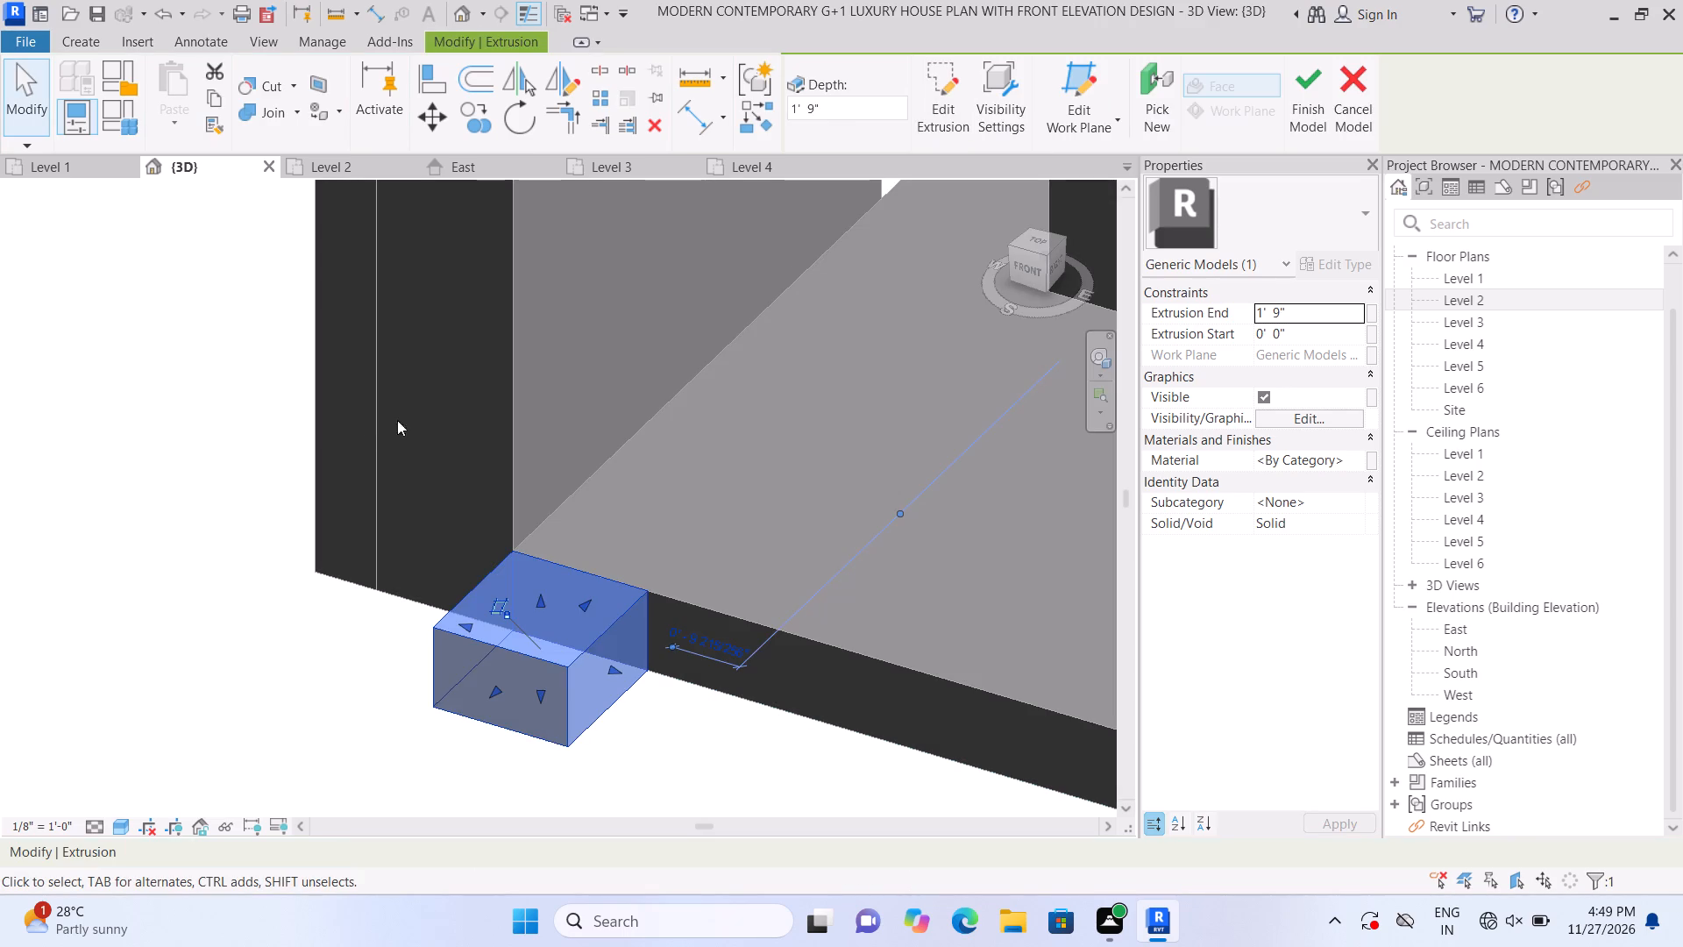
Stretch the new block sideways to the seam in the side boundary wall's end face and raise its top near the wall's top.
left_click_drag(459, 618, 339, 577)
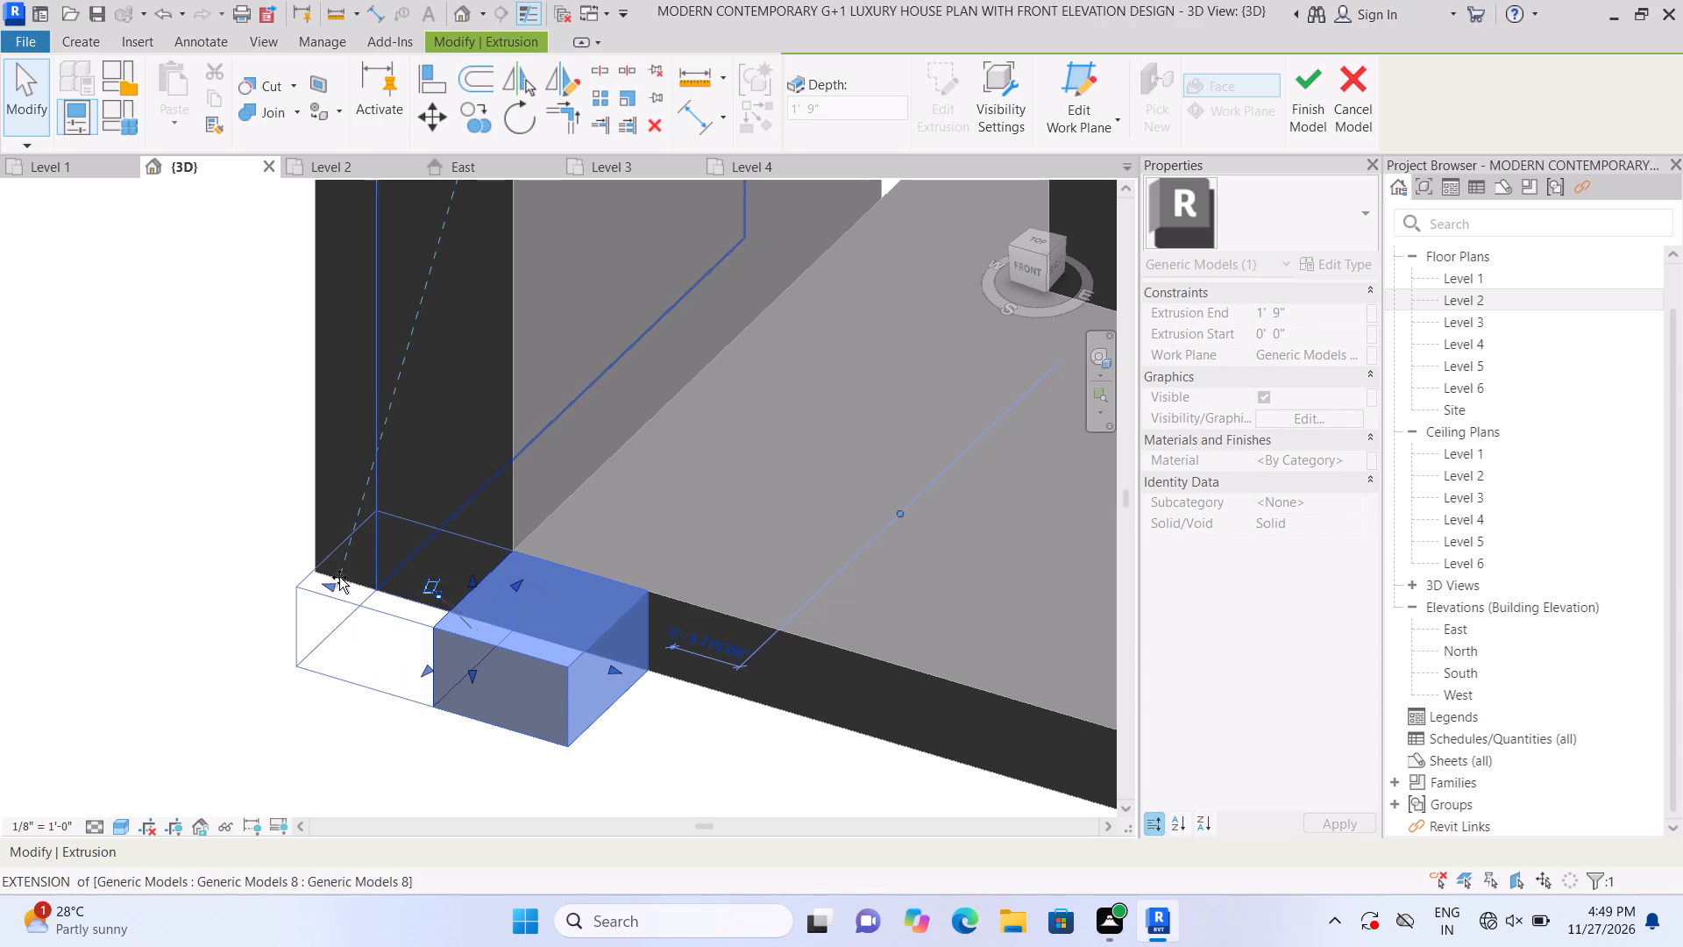
left_click_drag(339, 577, 334, 576)
scroll(411, 631, "down", 3)
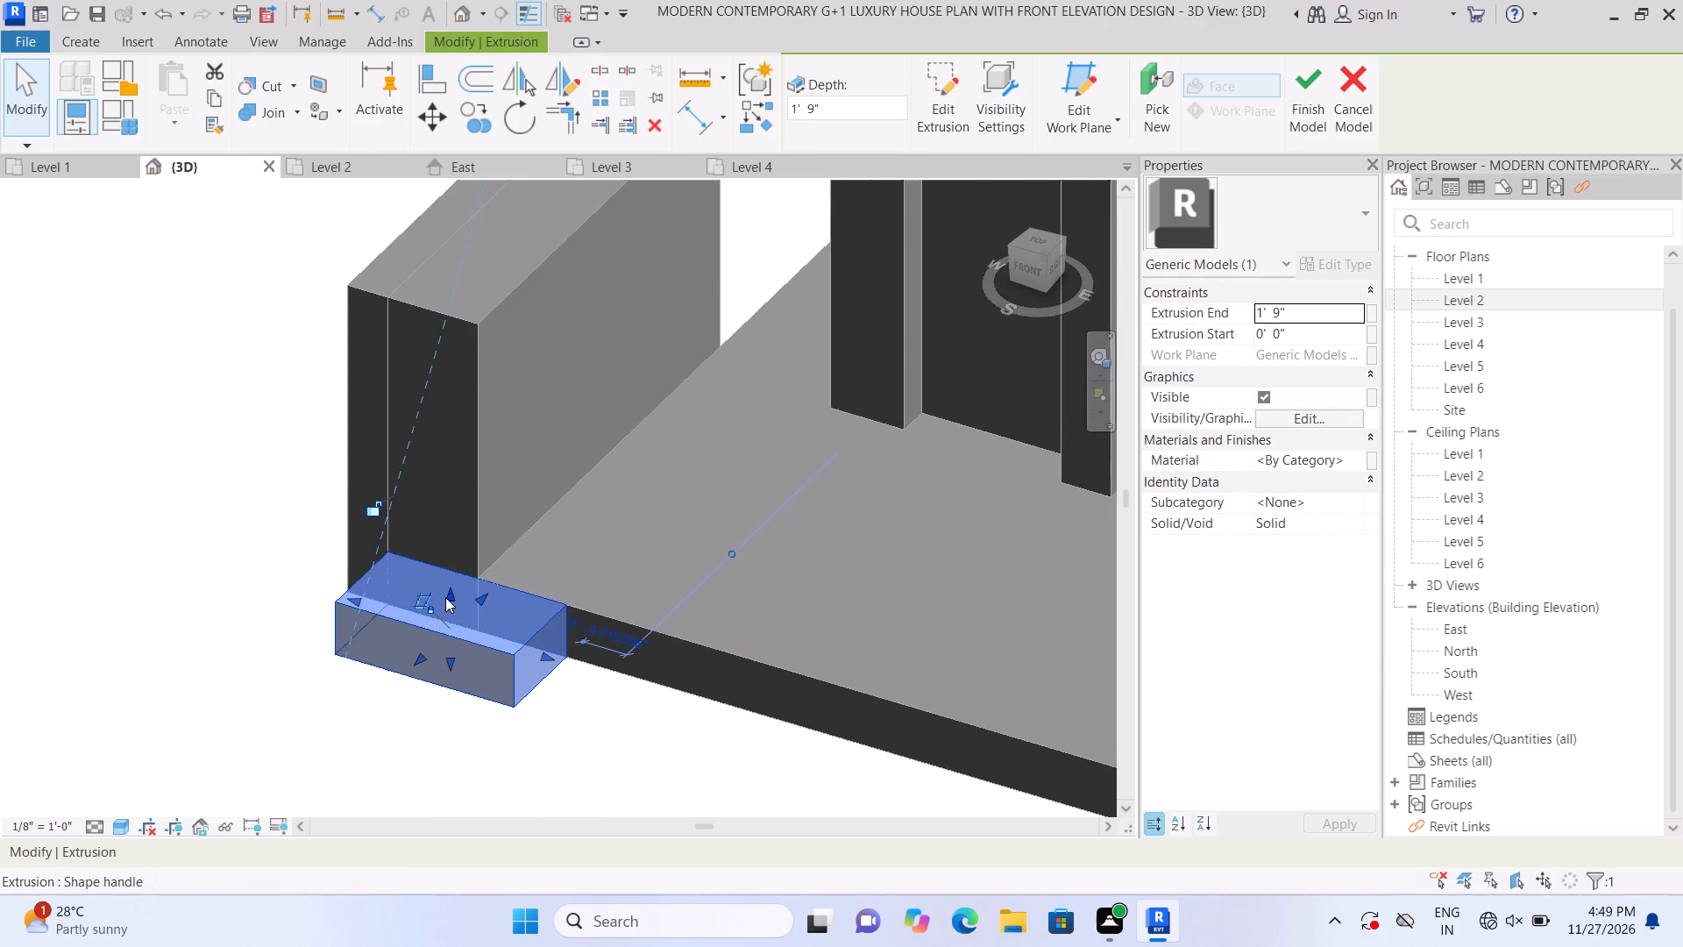
left_click_drag(445, 597, 491, 349)
left_click(193, 695)
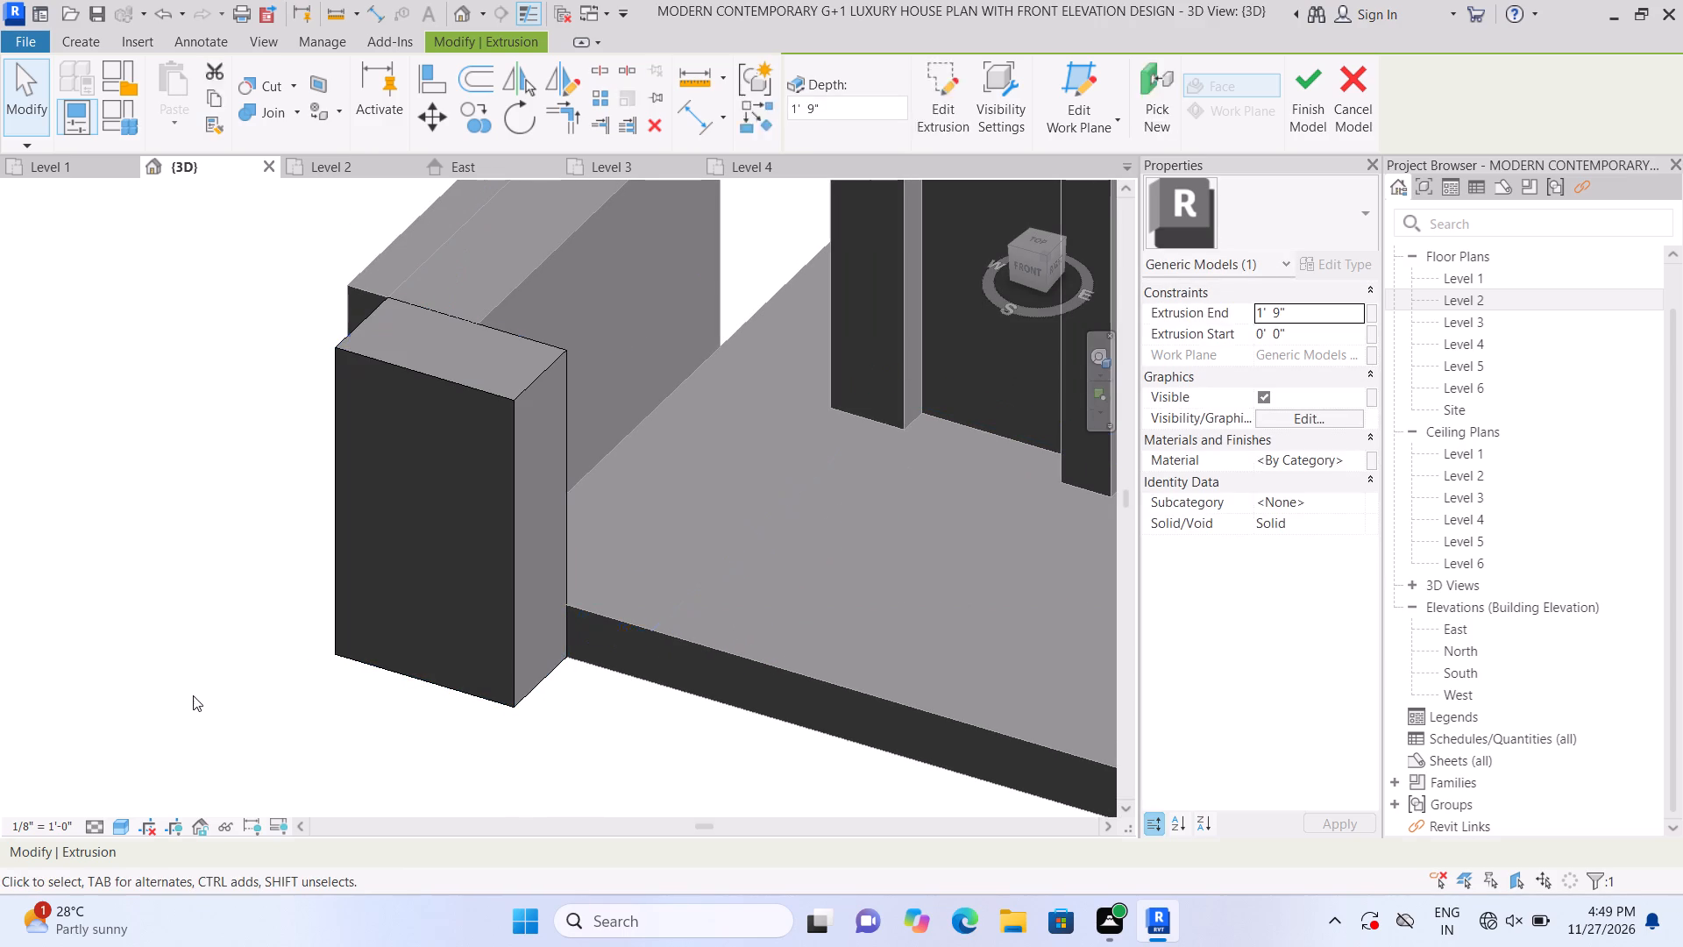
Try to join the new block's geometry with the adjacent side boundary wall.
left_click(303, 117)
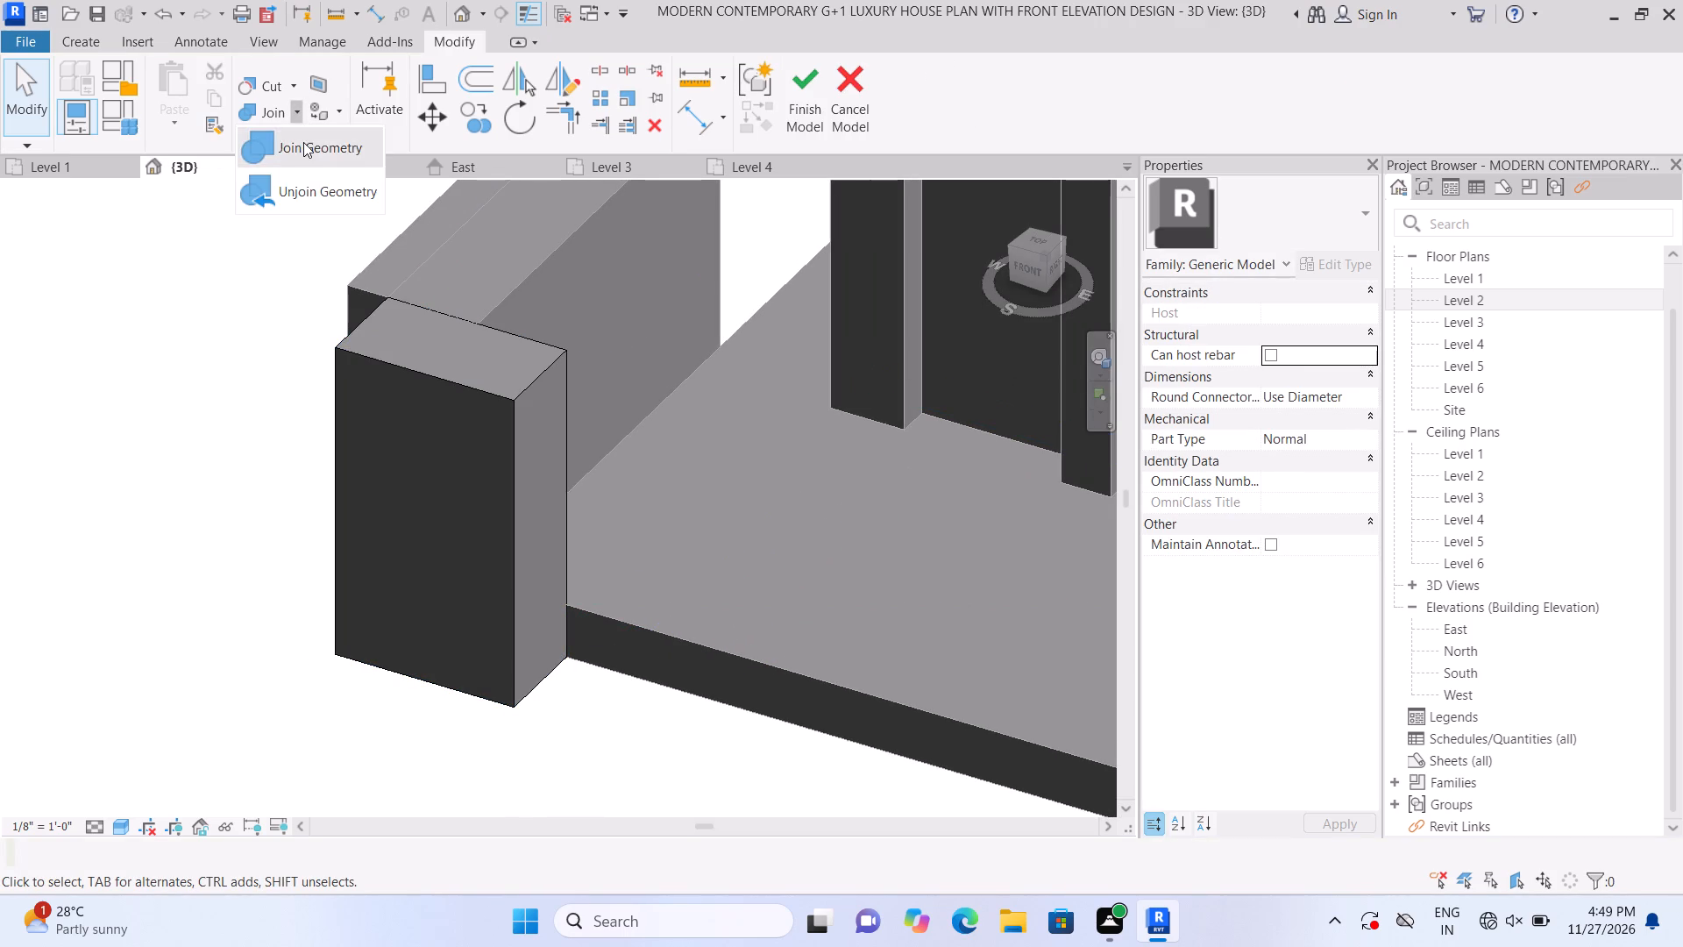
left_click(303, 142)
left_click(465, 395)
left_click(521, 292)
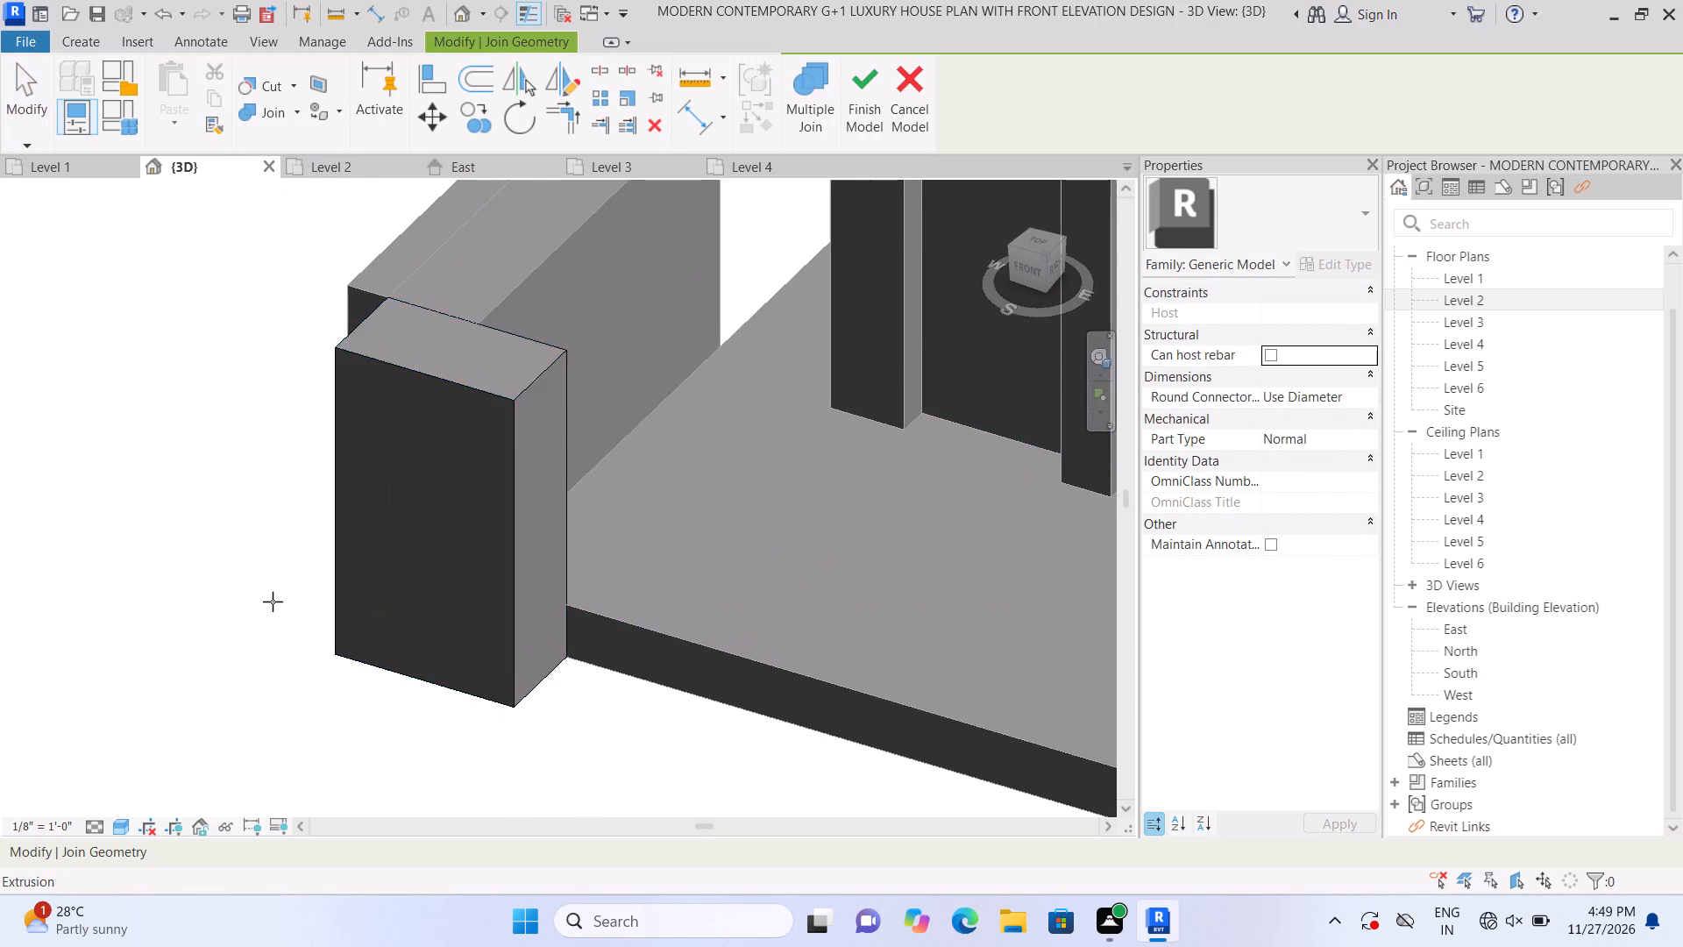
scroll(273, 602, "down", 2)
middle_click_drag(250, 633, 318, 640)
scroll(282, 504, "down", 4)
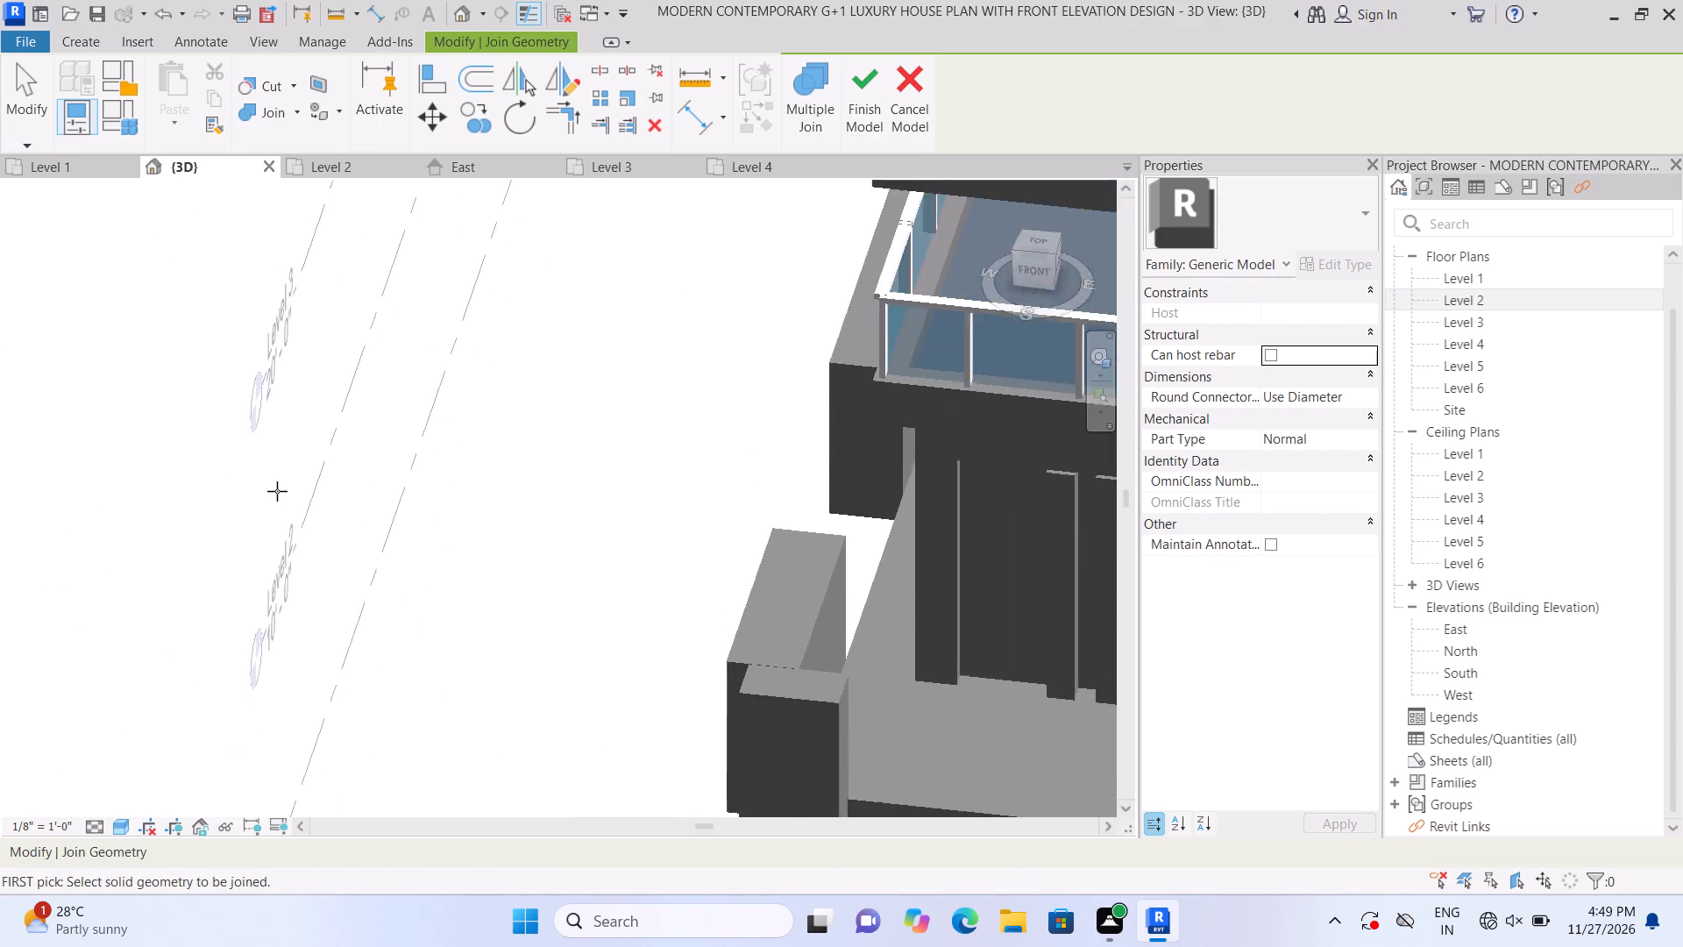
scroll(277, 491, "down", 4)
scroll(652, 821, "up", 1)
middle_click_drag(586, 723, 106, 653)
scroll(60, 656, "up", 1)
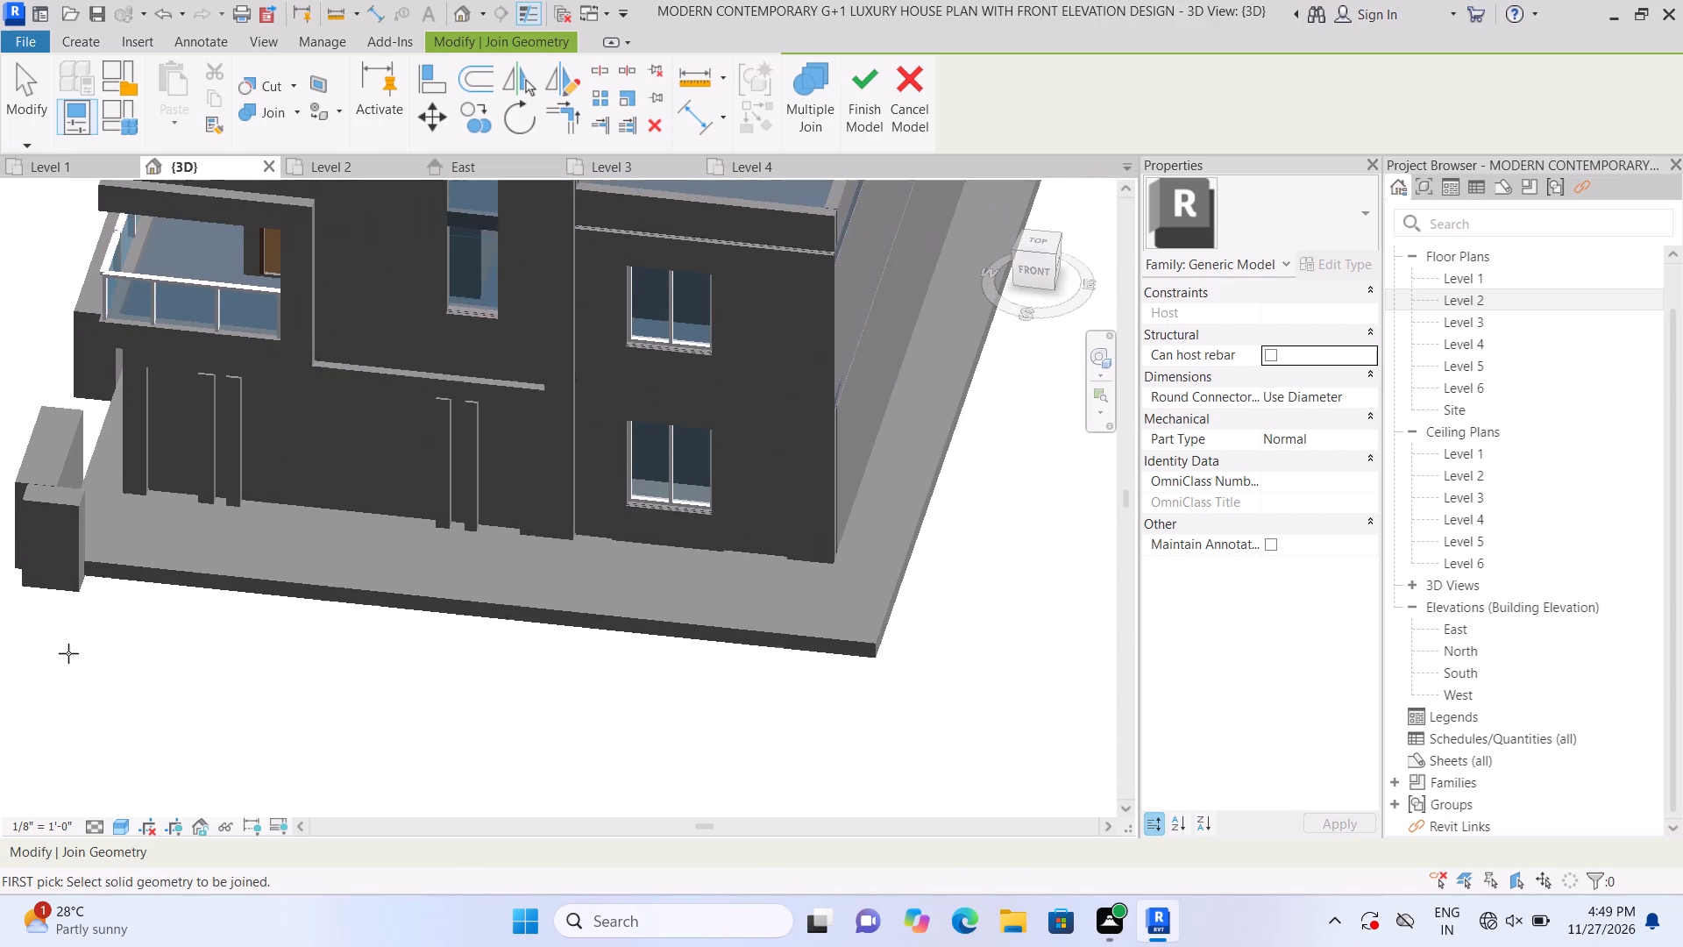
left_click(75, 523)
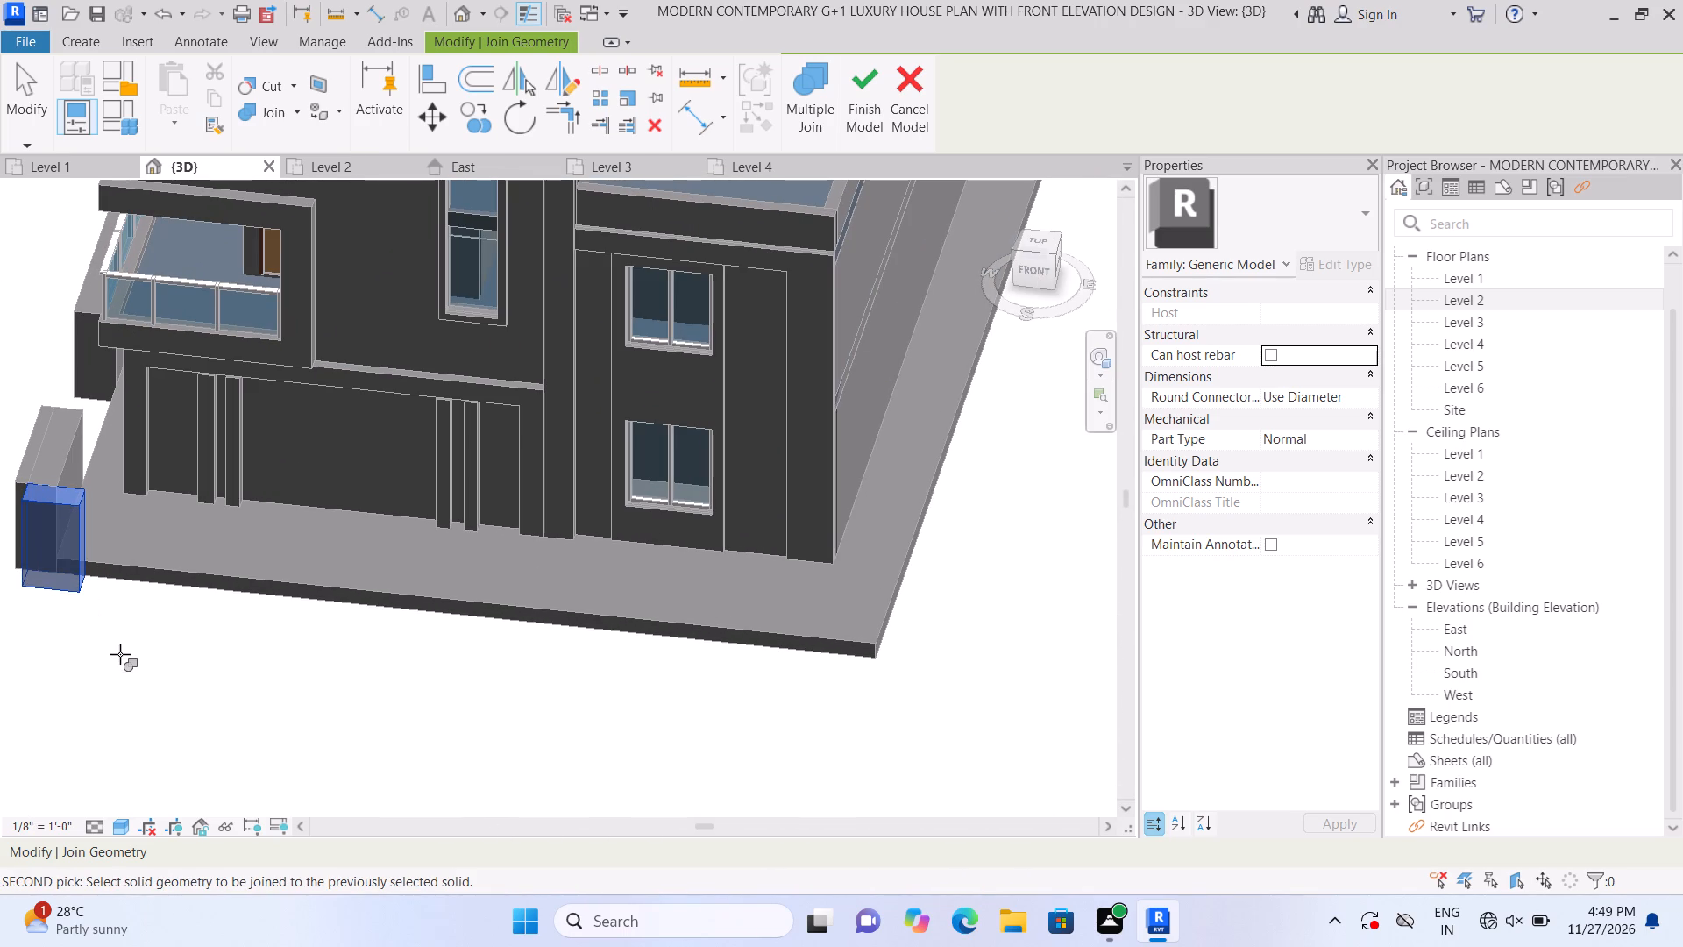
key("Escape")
Stretch the new block along the base slab's front edge to the slab's far corner, forming the front boundary wall.
left_click(56, 545)
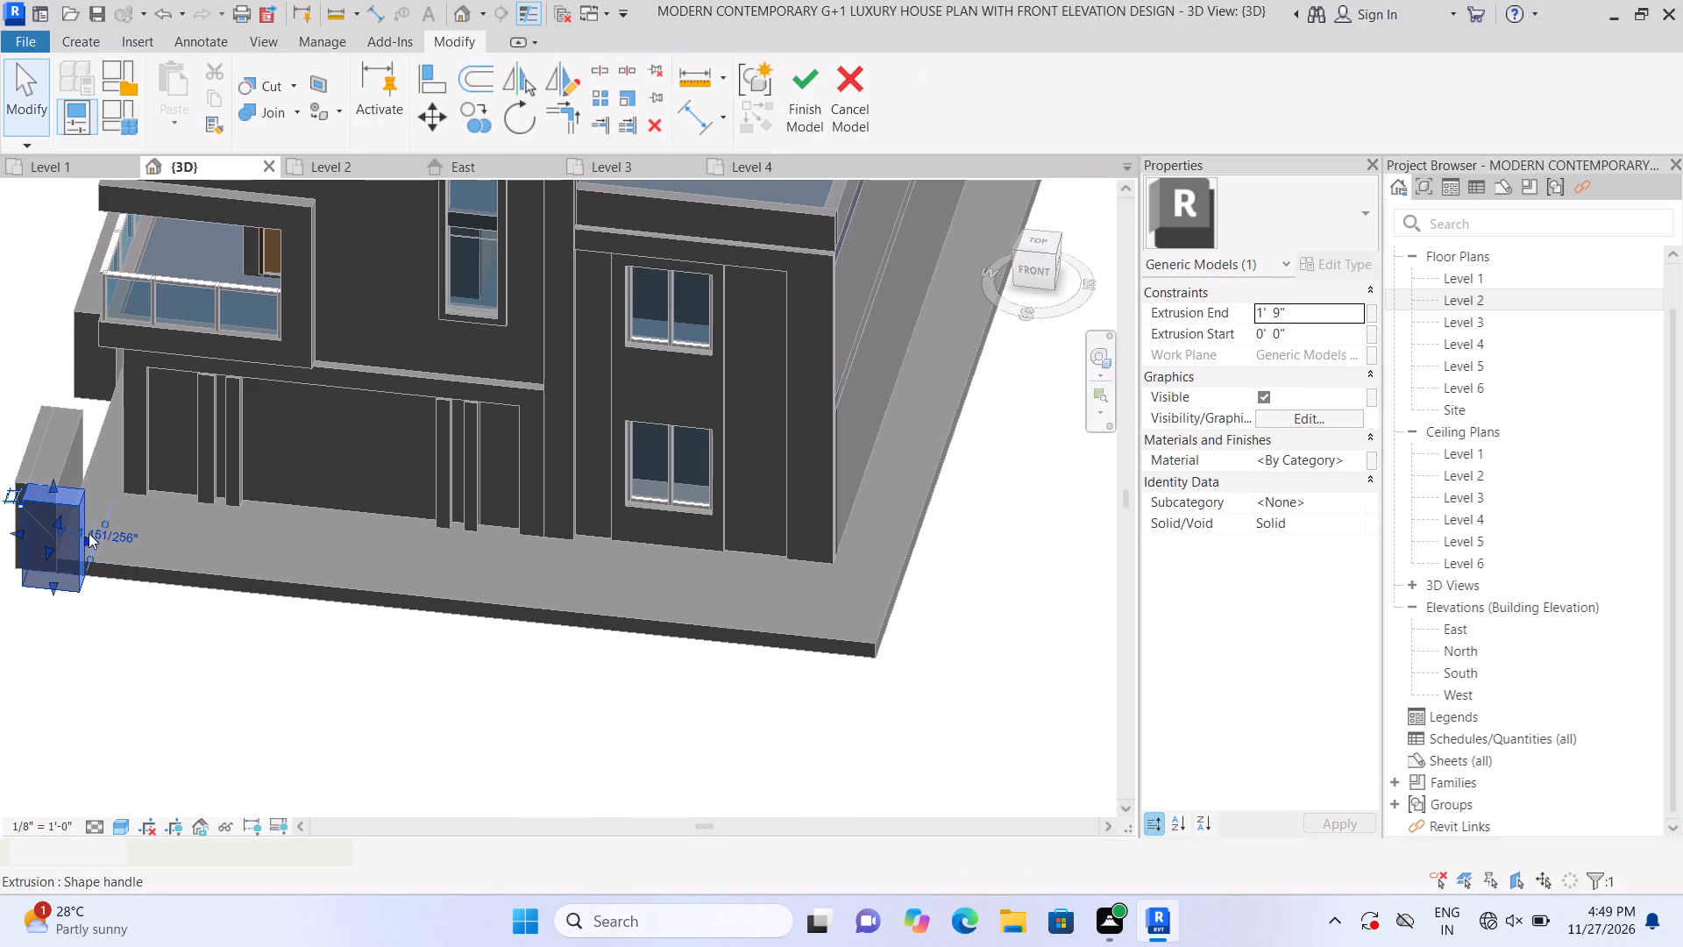
left_click_drag(89, 531, 827, 608)
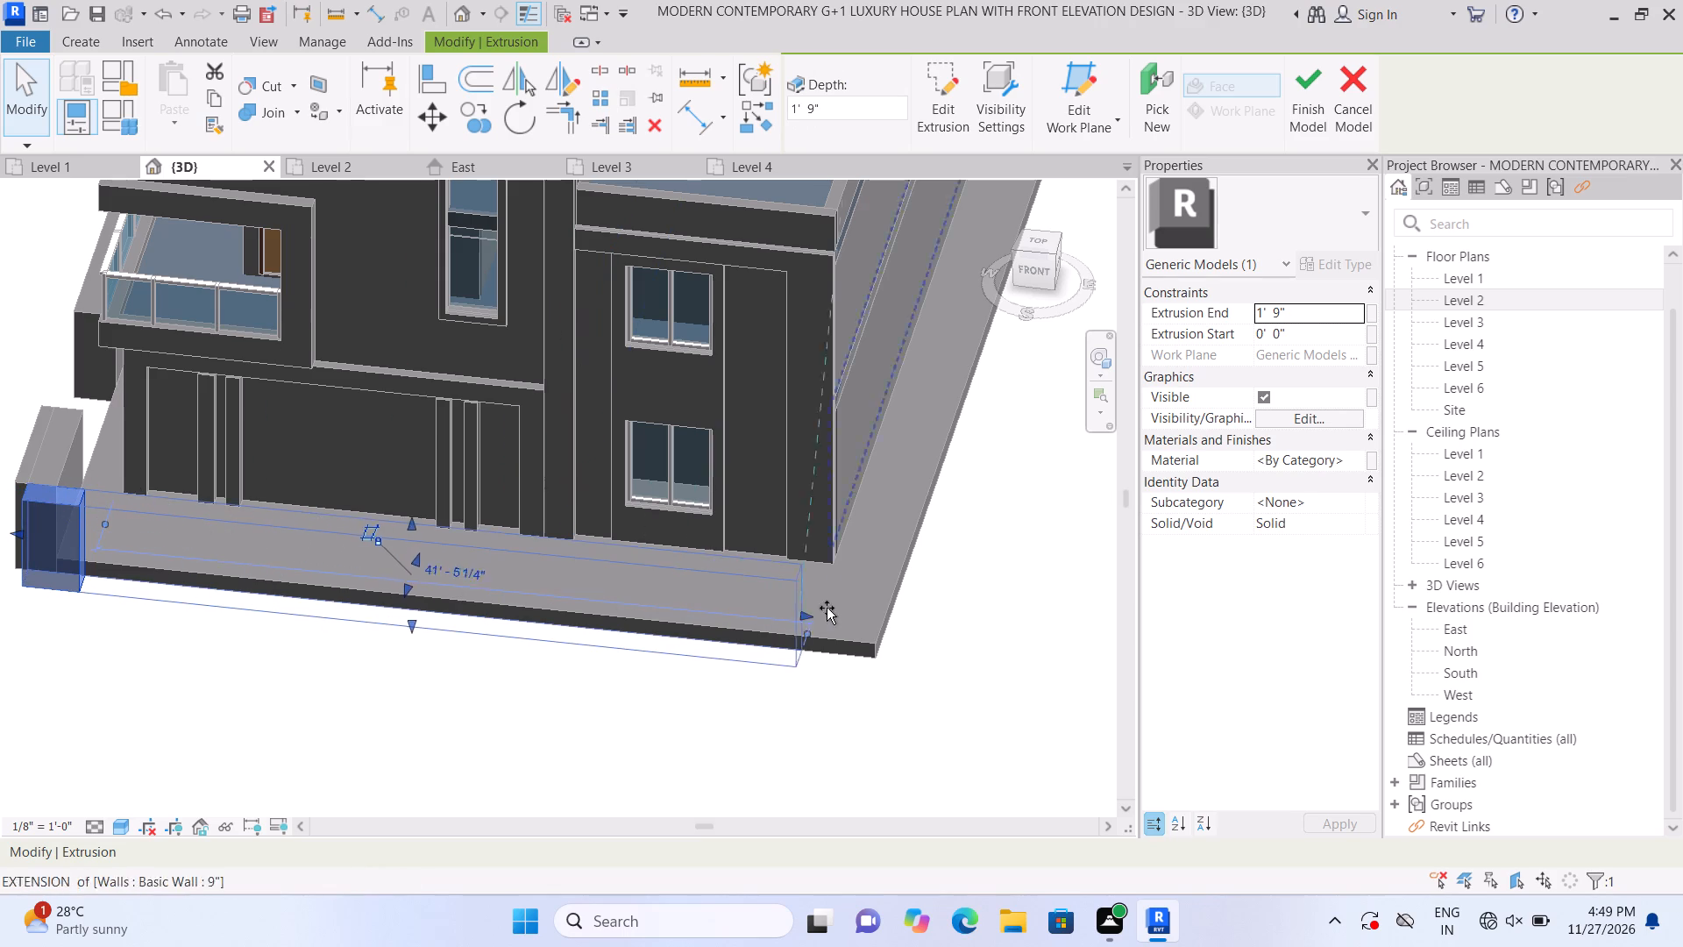
left_click_drag(827, 608, 865, 614)
left_click(727, 736)
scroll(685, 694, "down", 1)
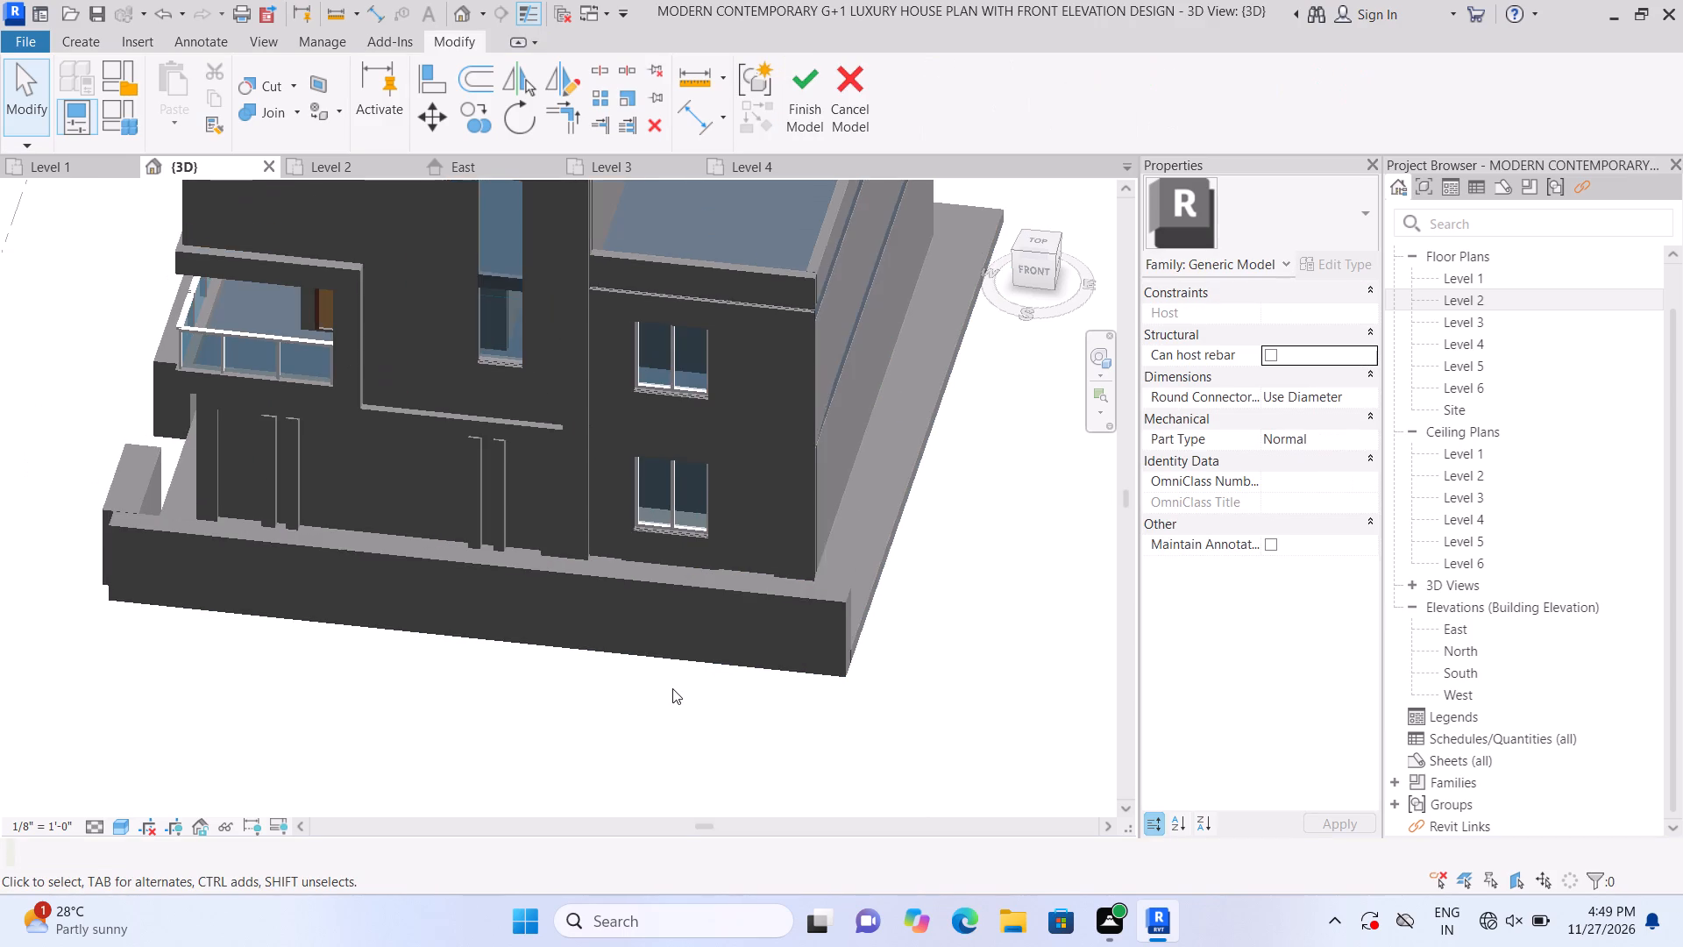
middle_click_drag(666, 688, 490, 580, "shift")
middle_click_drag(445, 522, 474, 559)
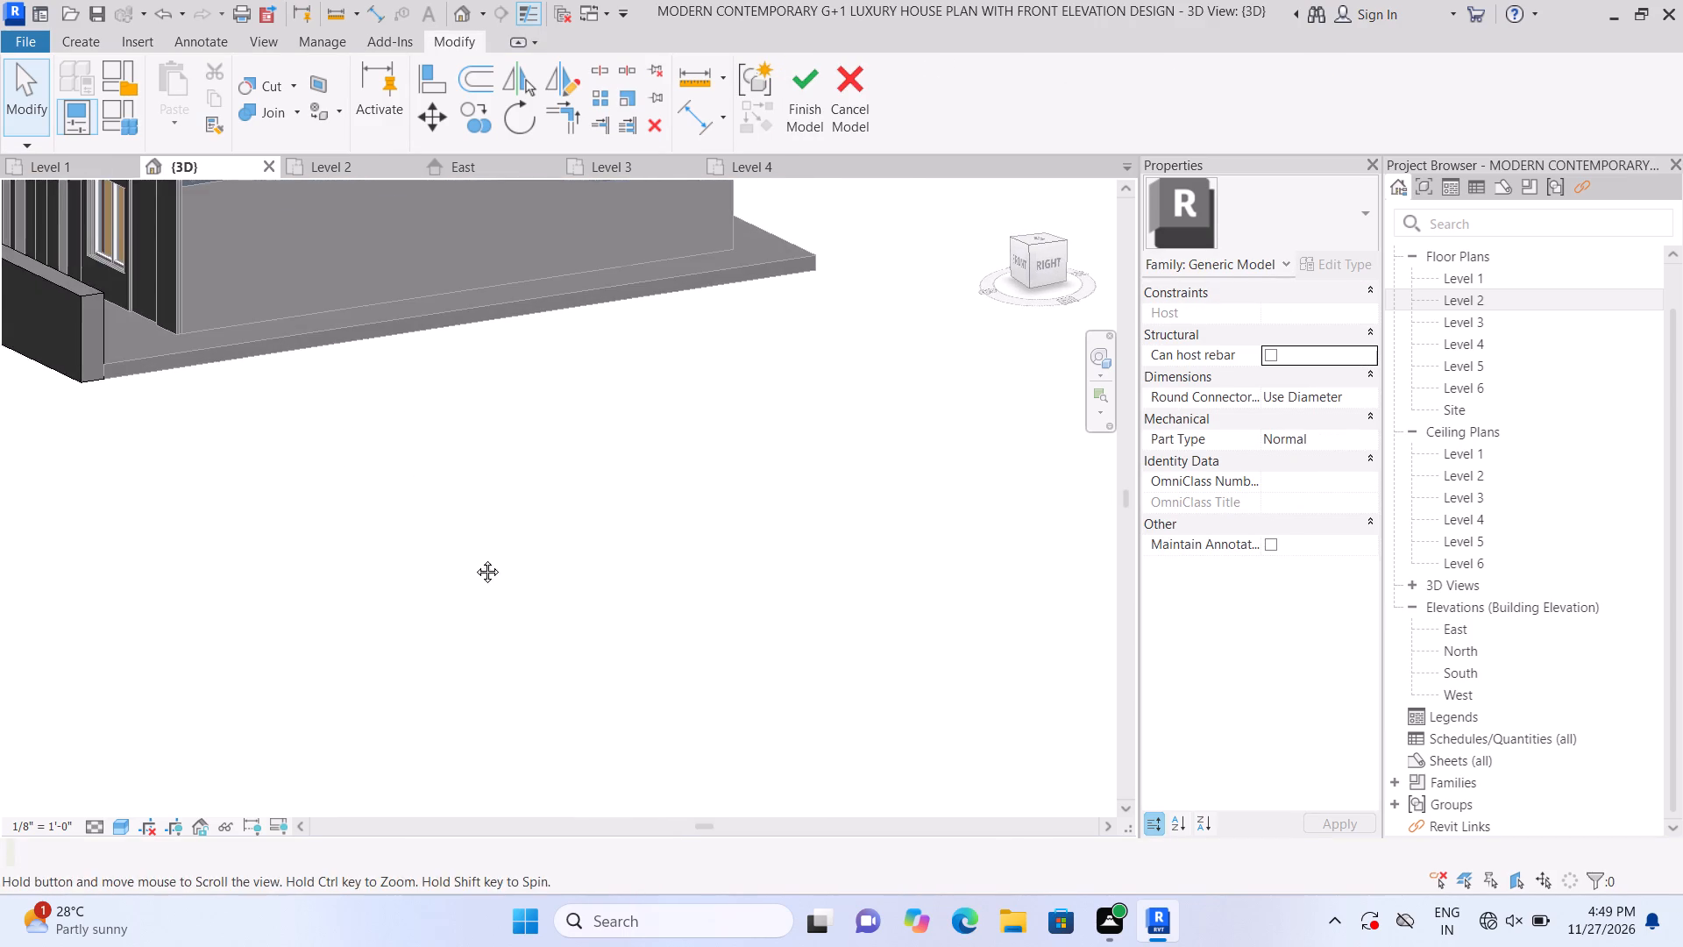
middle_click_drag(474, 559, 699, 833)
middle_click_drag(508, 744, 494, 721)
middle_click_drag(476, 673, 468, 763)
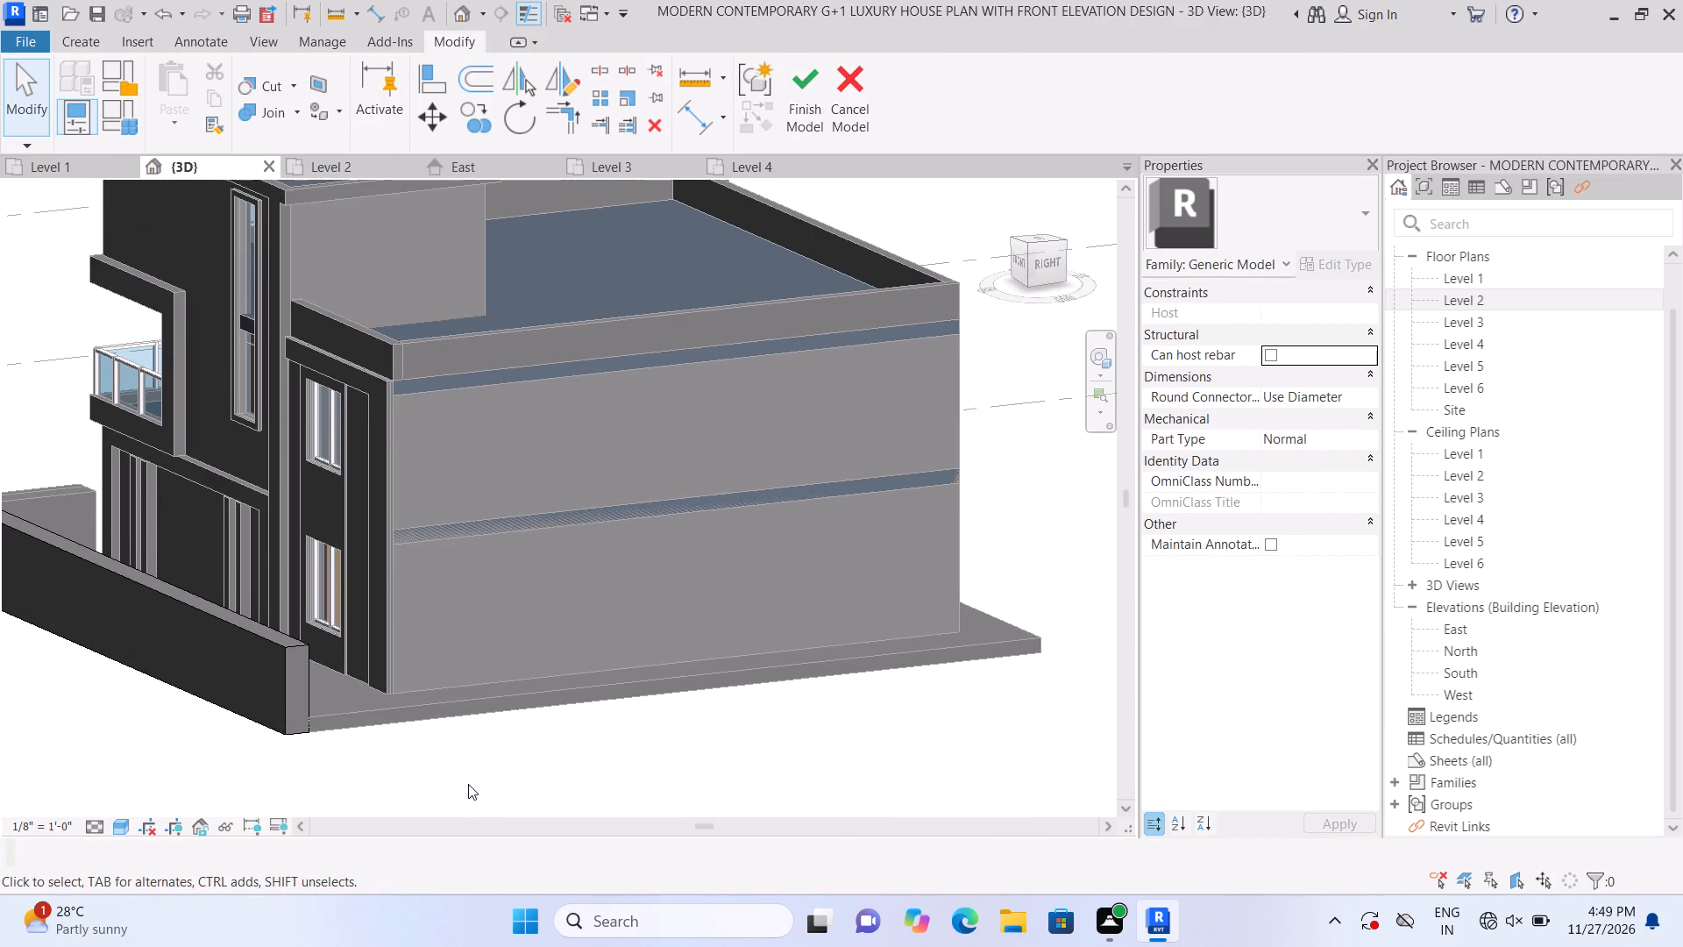
Start a new extrusion and set its work plane to the end face of the front boundary wall.
scroll(363, 784, "up", 2)
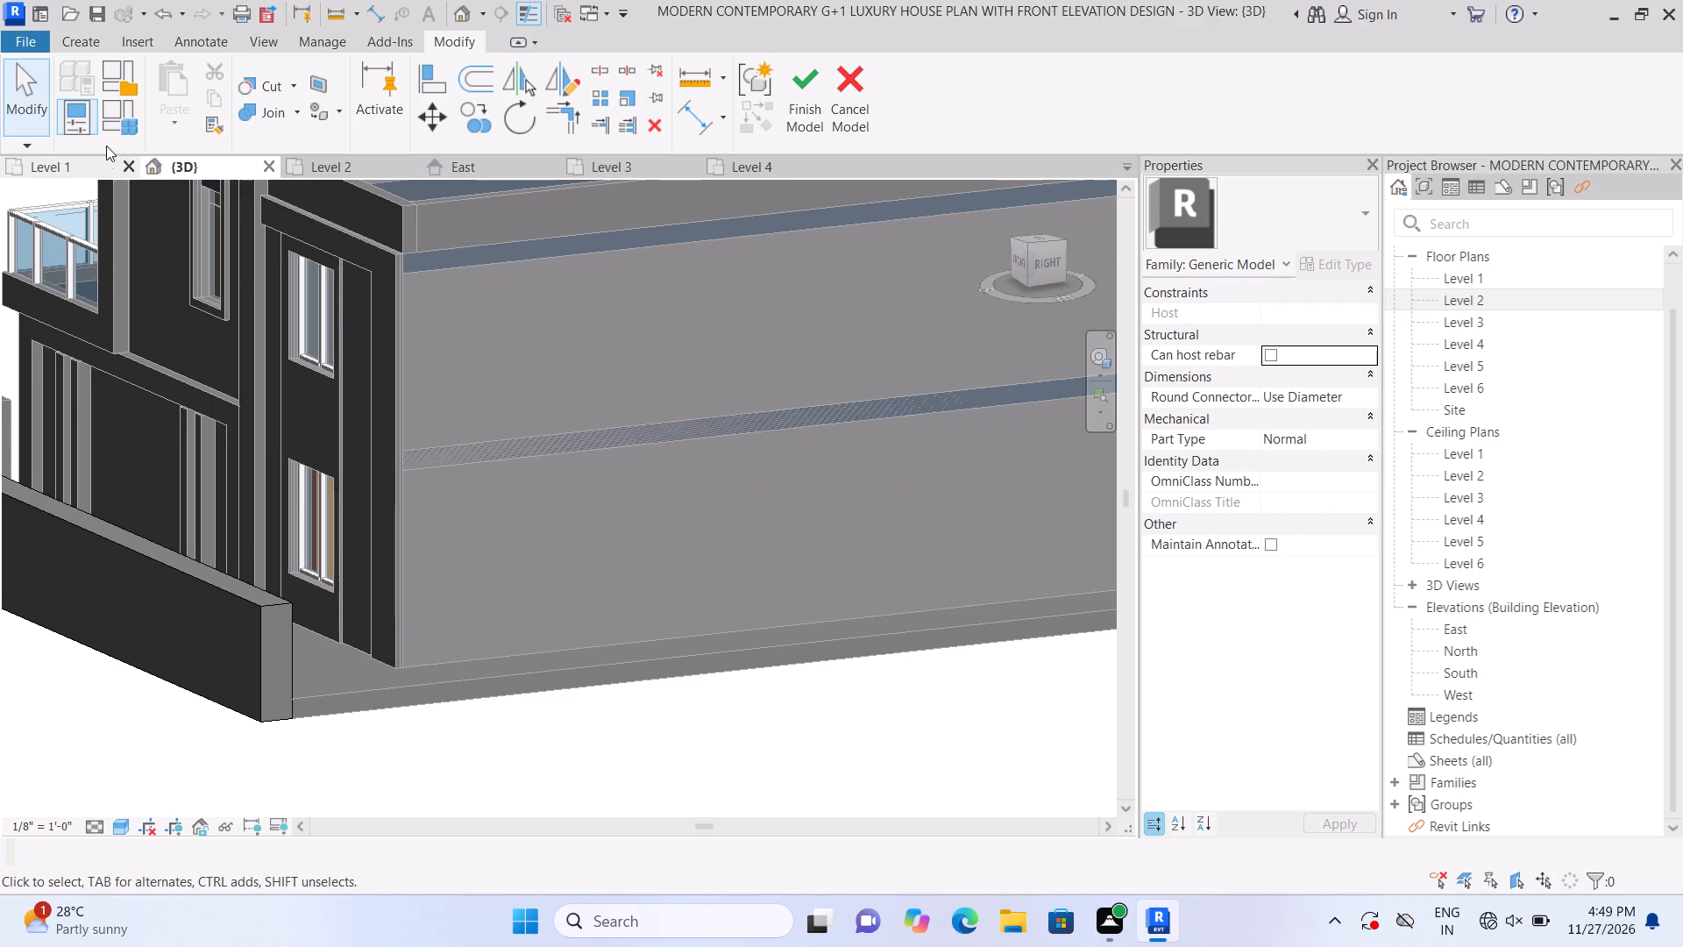
left_click(84, 39)
left_click(181, 84)
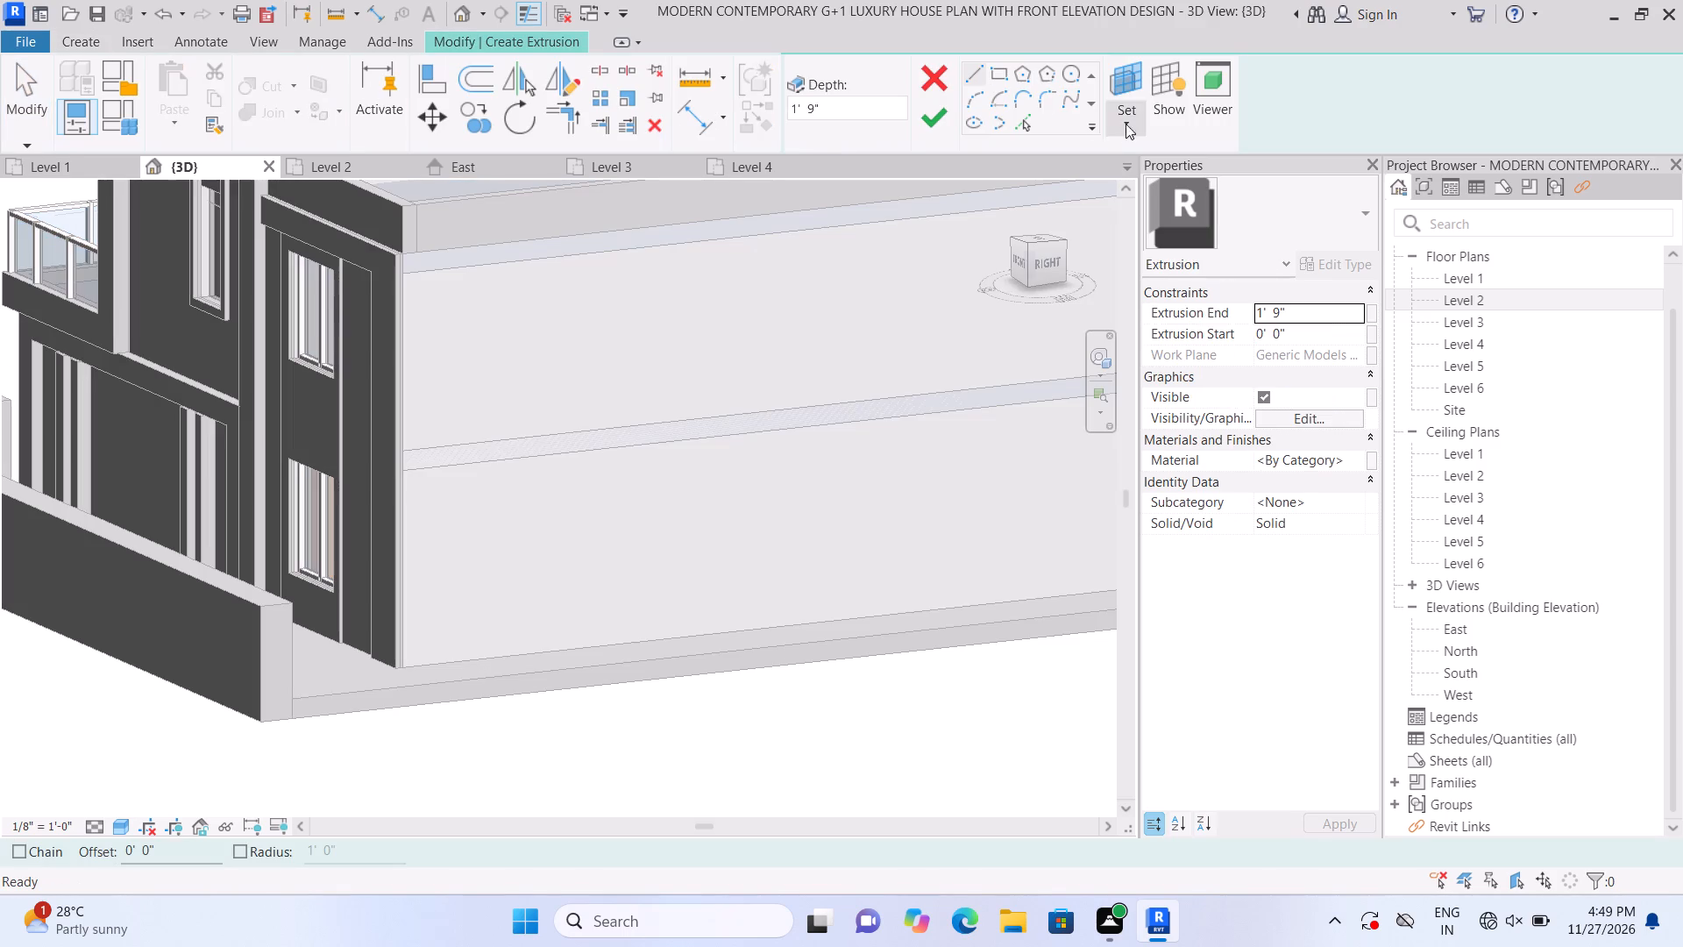
left_click(1124, 121)
left_click(1146, 196)
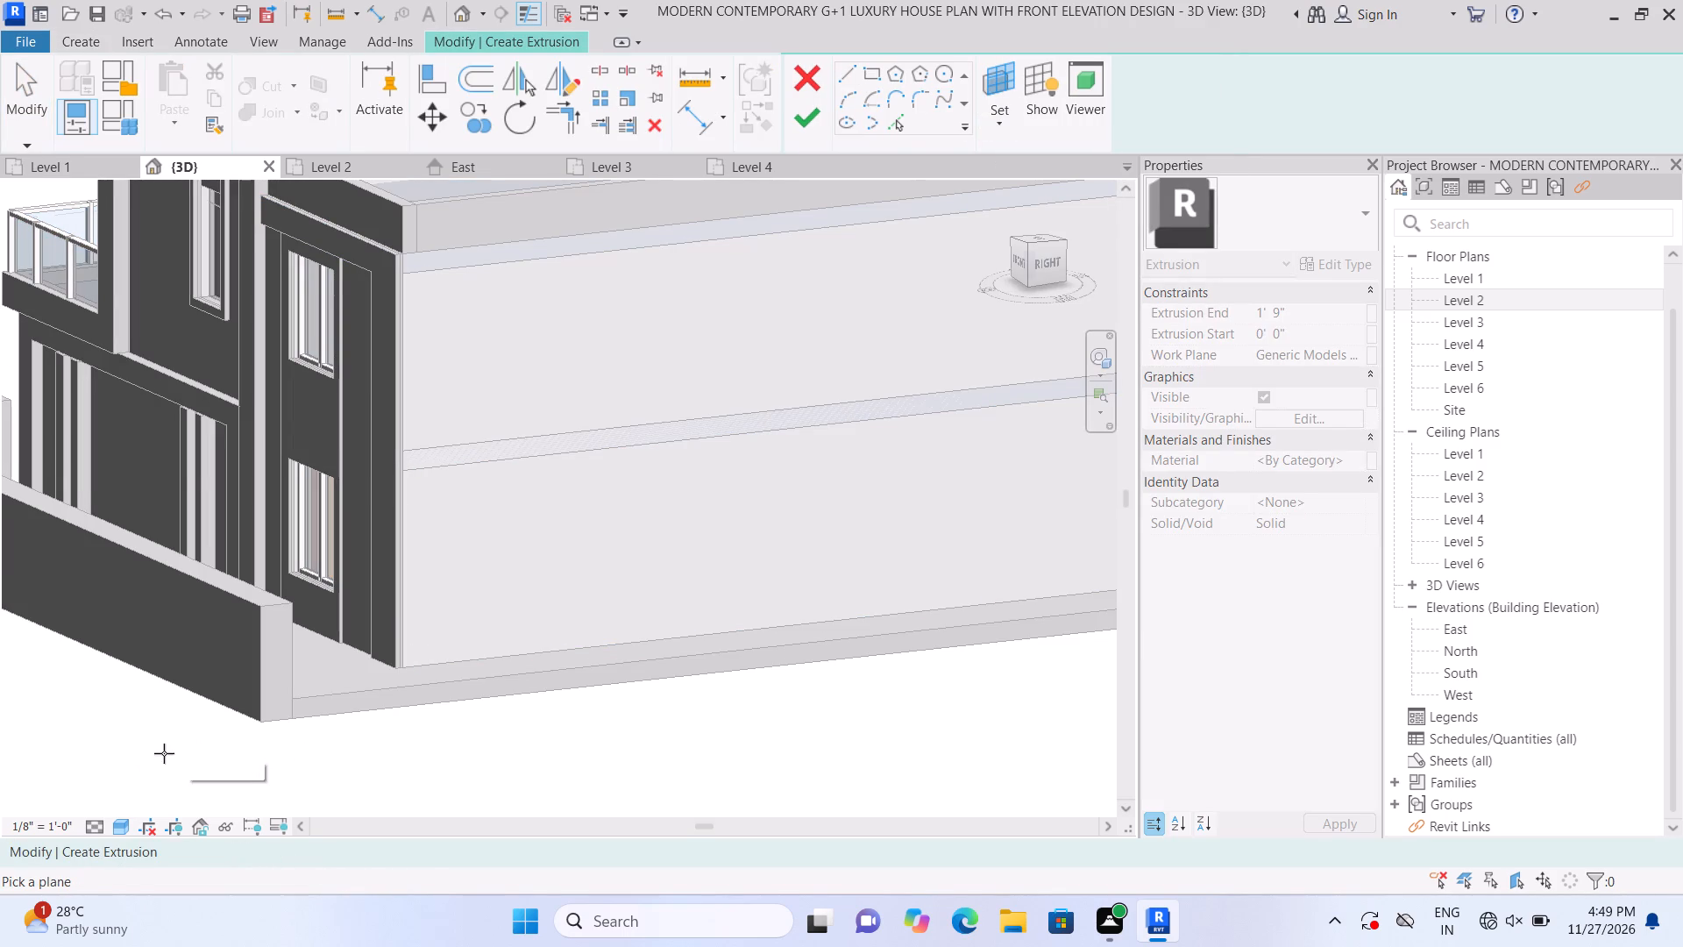
left_click(277, 690)
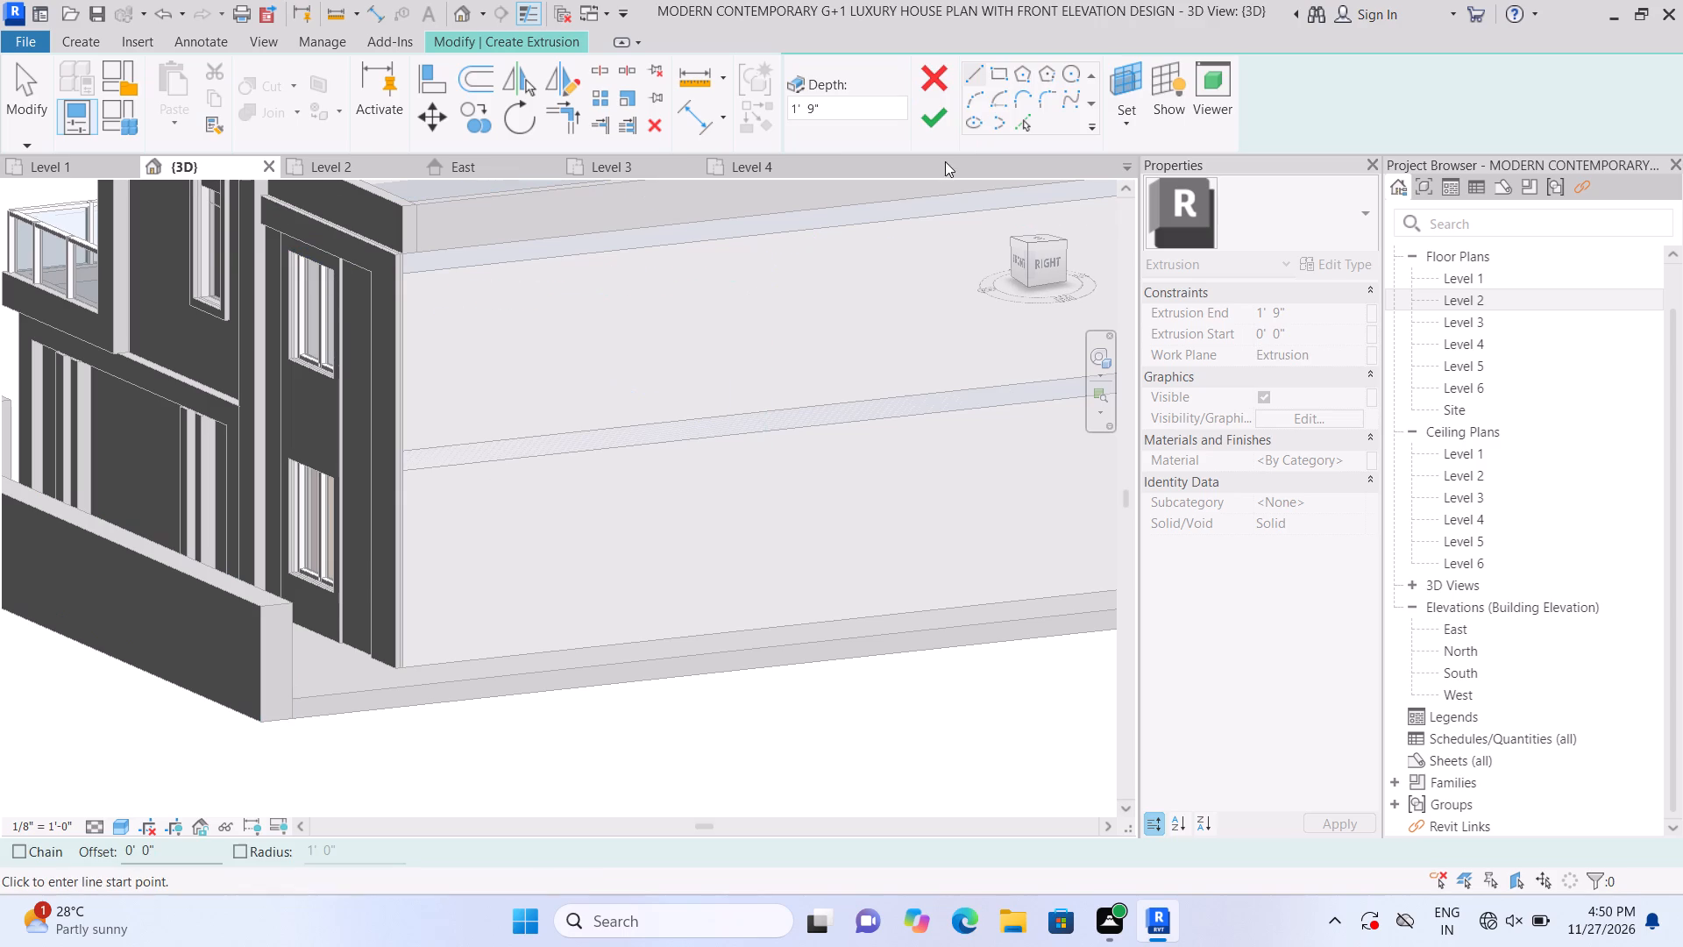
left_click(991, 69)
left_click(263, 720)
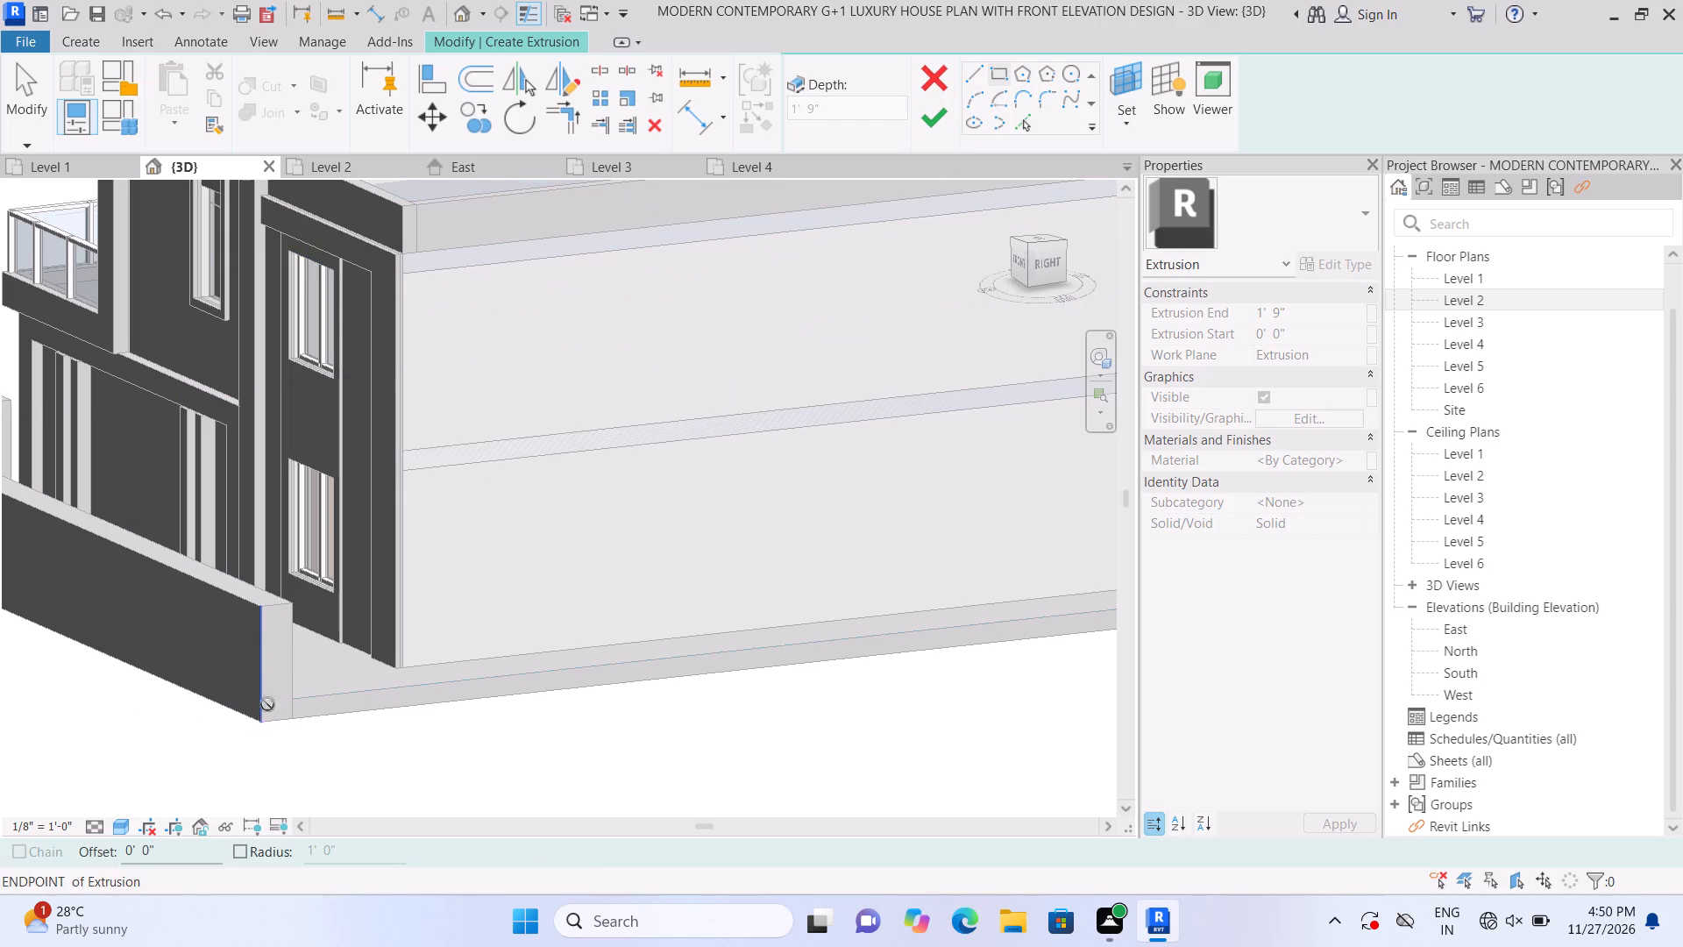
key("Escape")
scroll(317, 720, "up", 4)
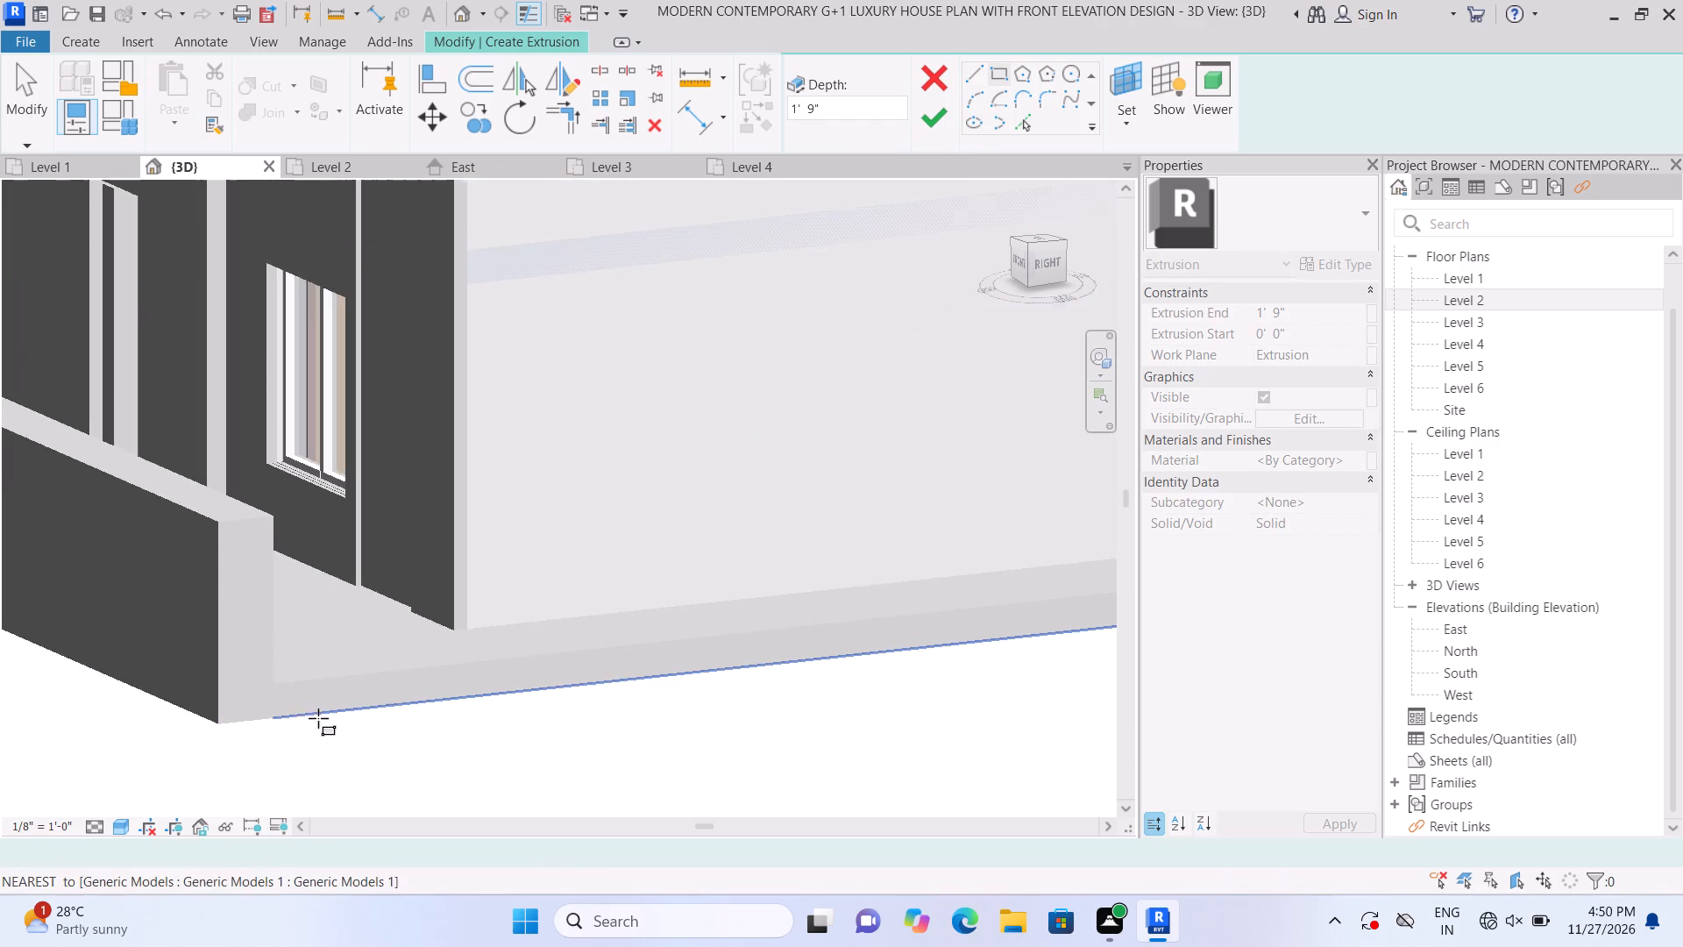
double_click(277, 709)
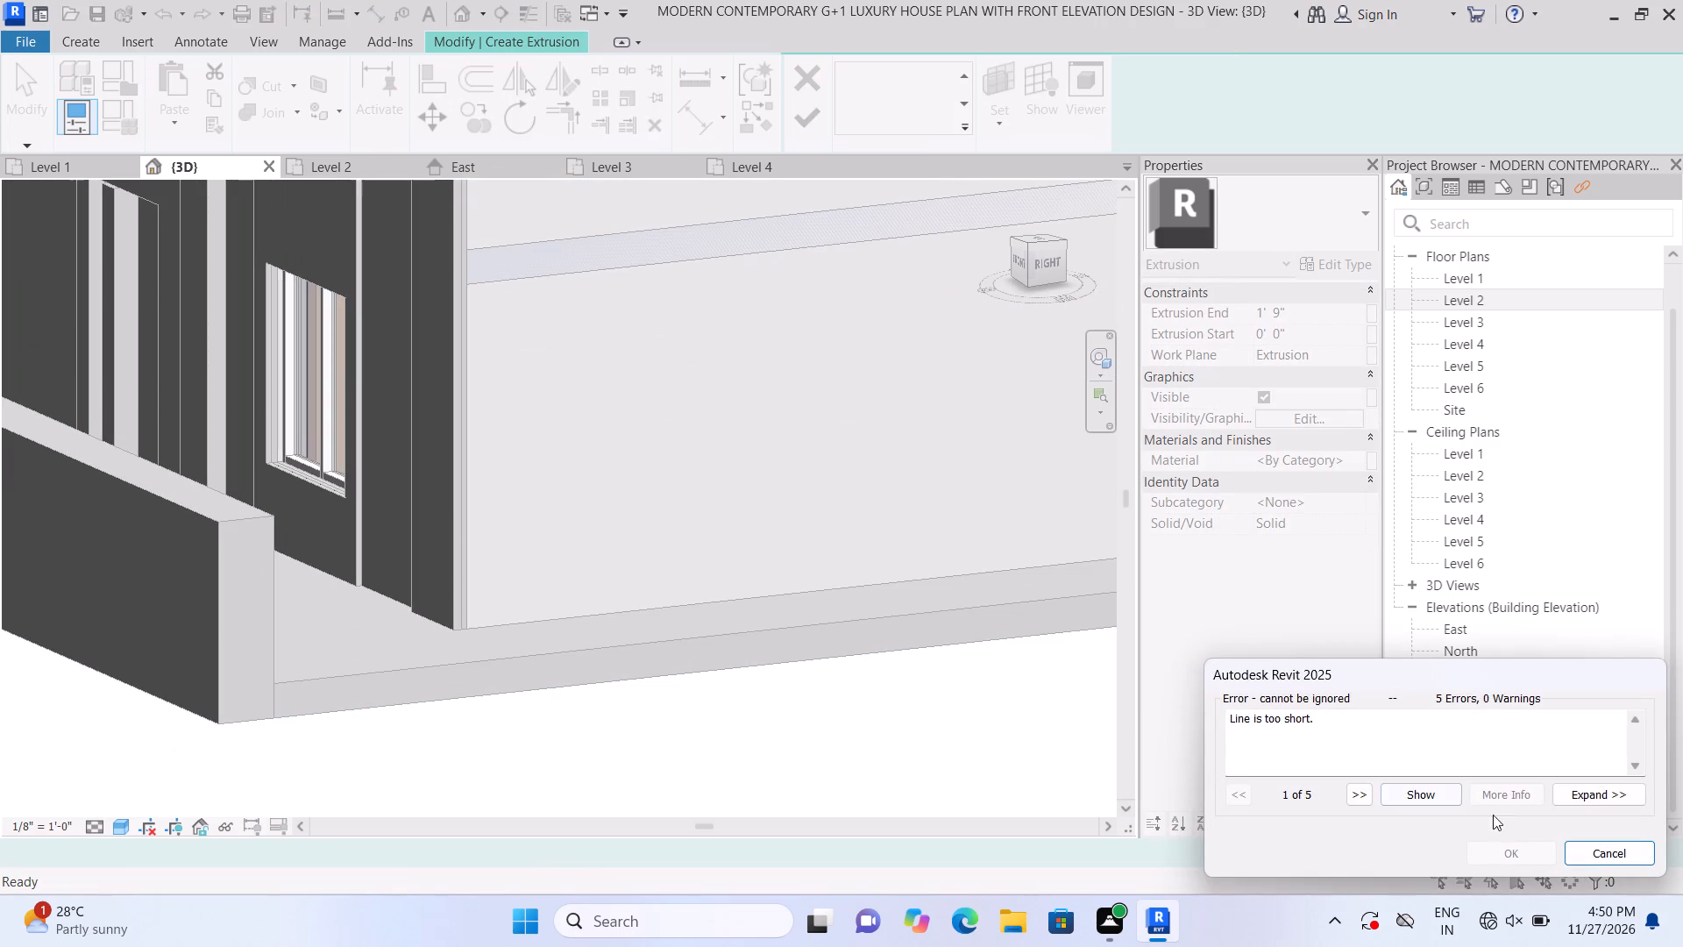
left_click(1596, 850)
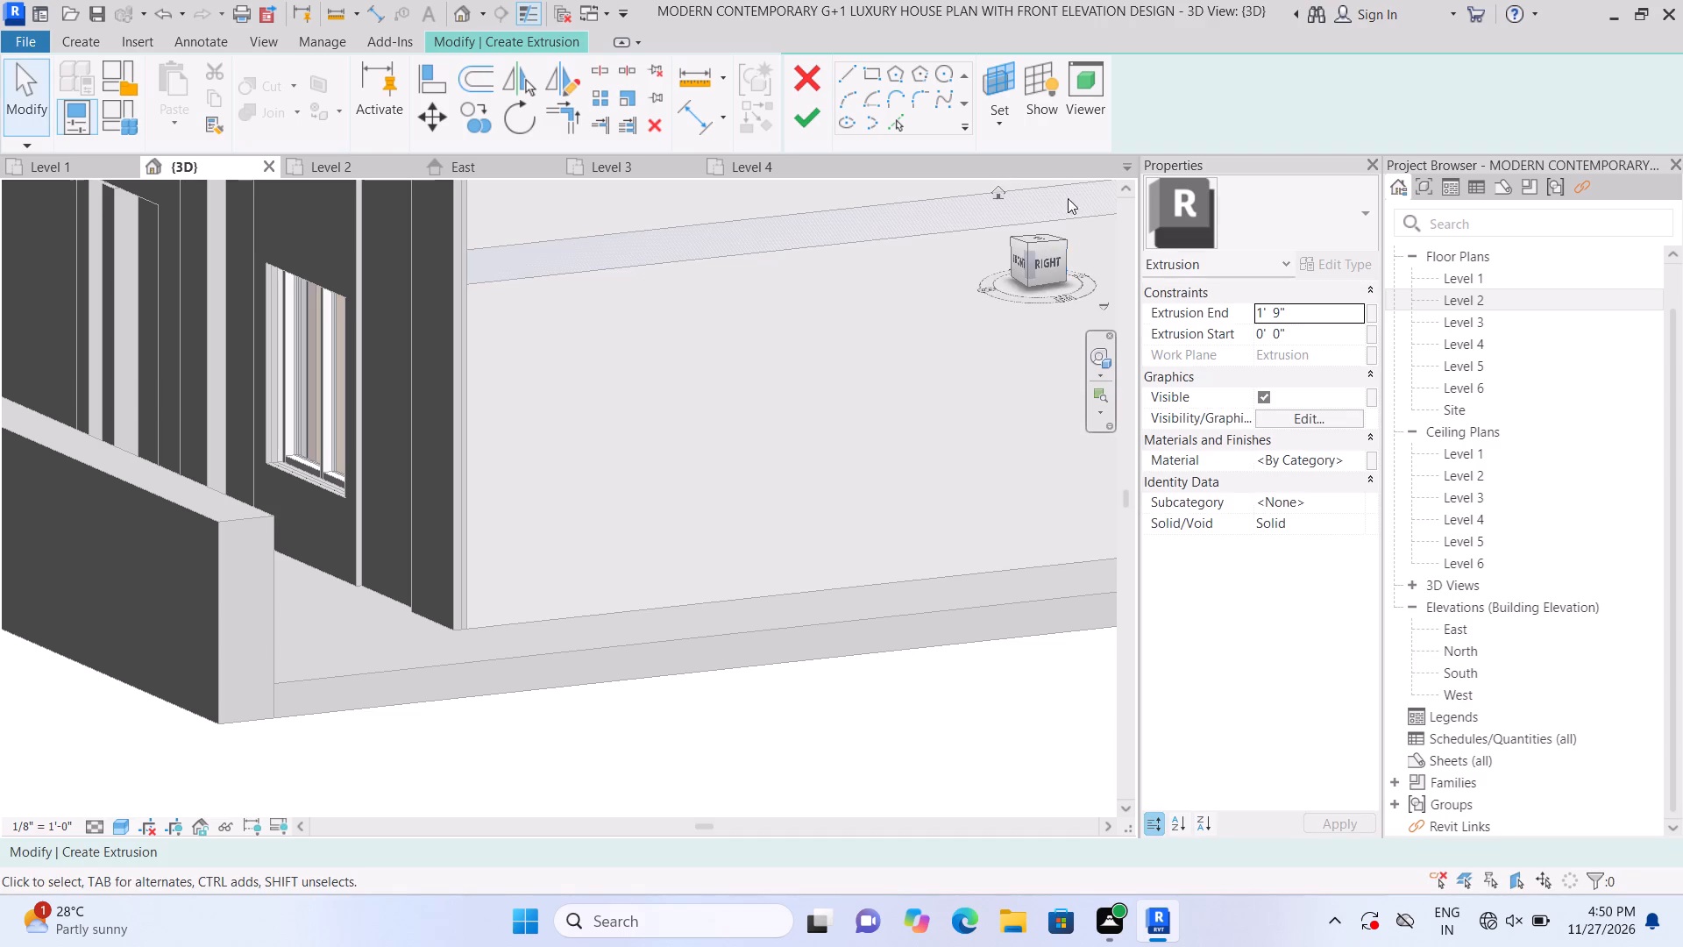
Sketch a rectangle about 2' 6" by 1' 0" on the slab's right edge beside the front wall's end and finish the extrusion at 1' 9" depth.
left_click(871, 73)
scroll(301, 730, "up", 2)
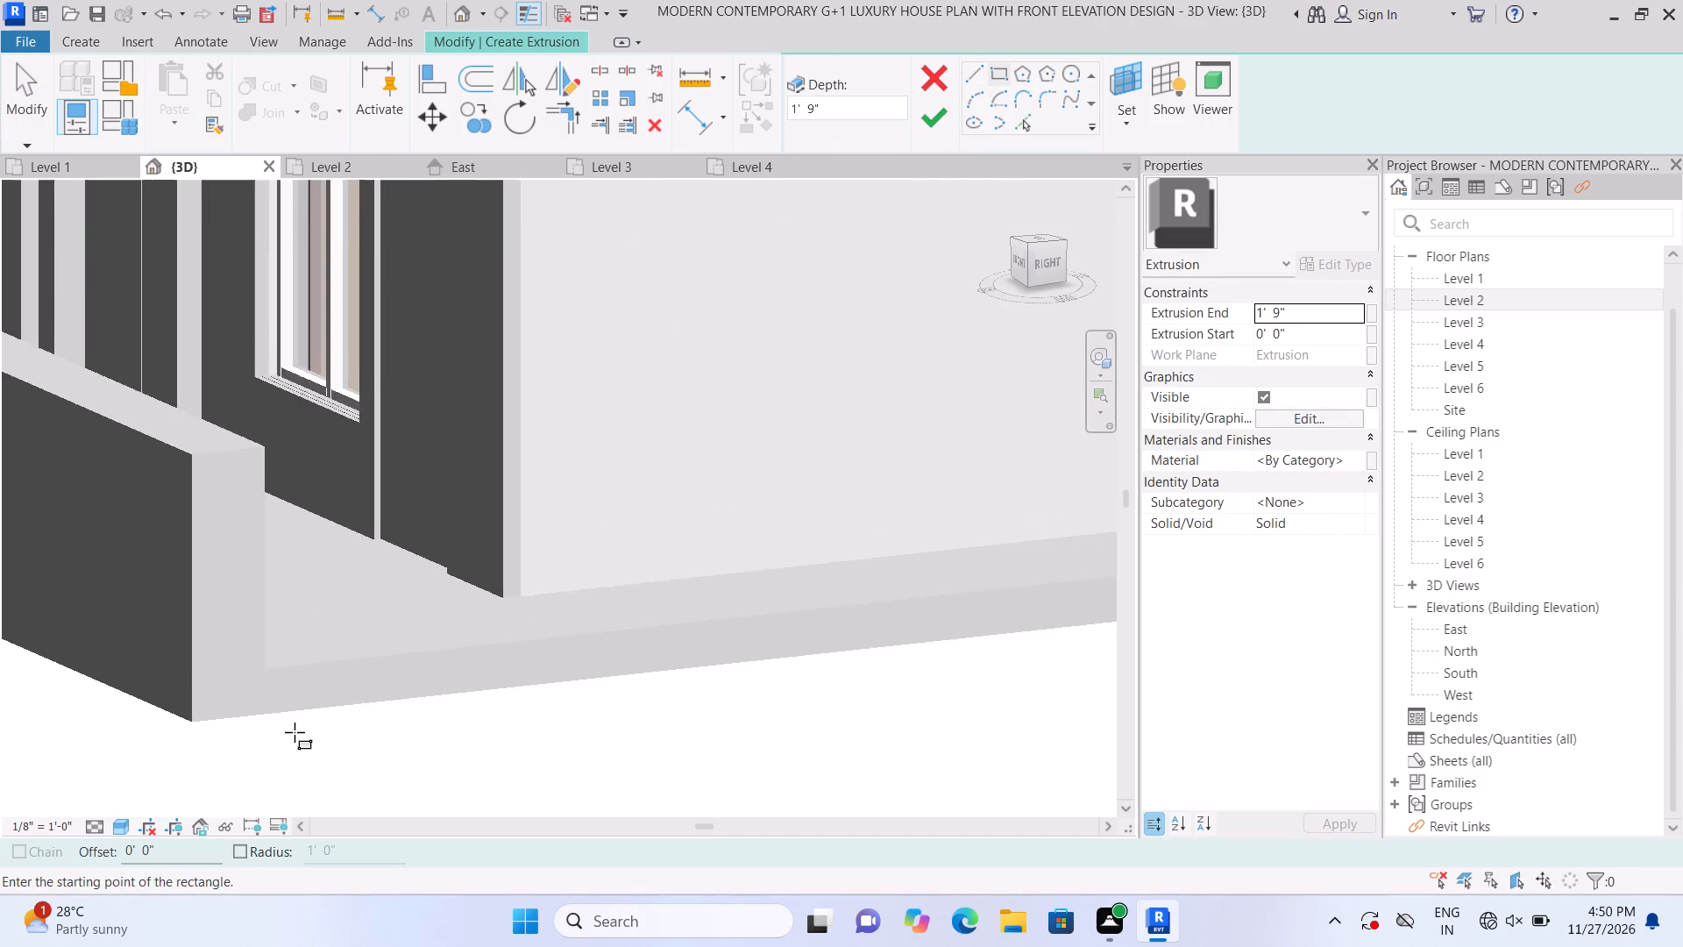
scroll(295, 732, "up", 1)
left_click(267, 712)
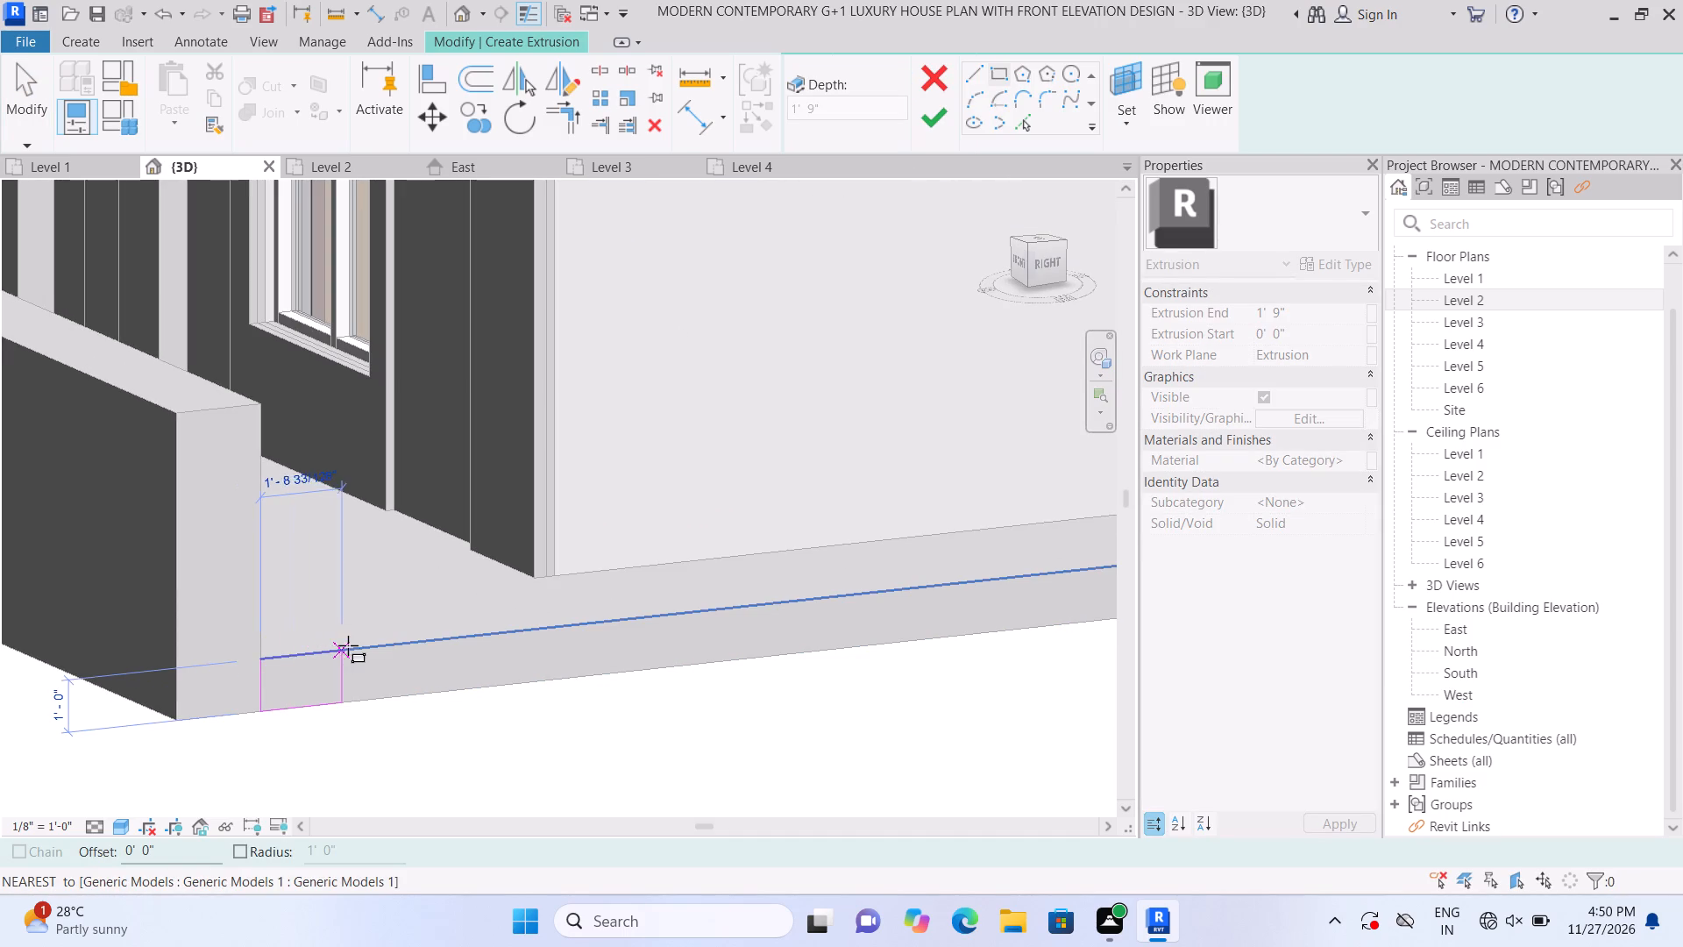
left_click(381, 642)
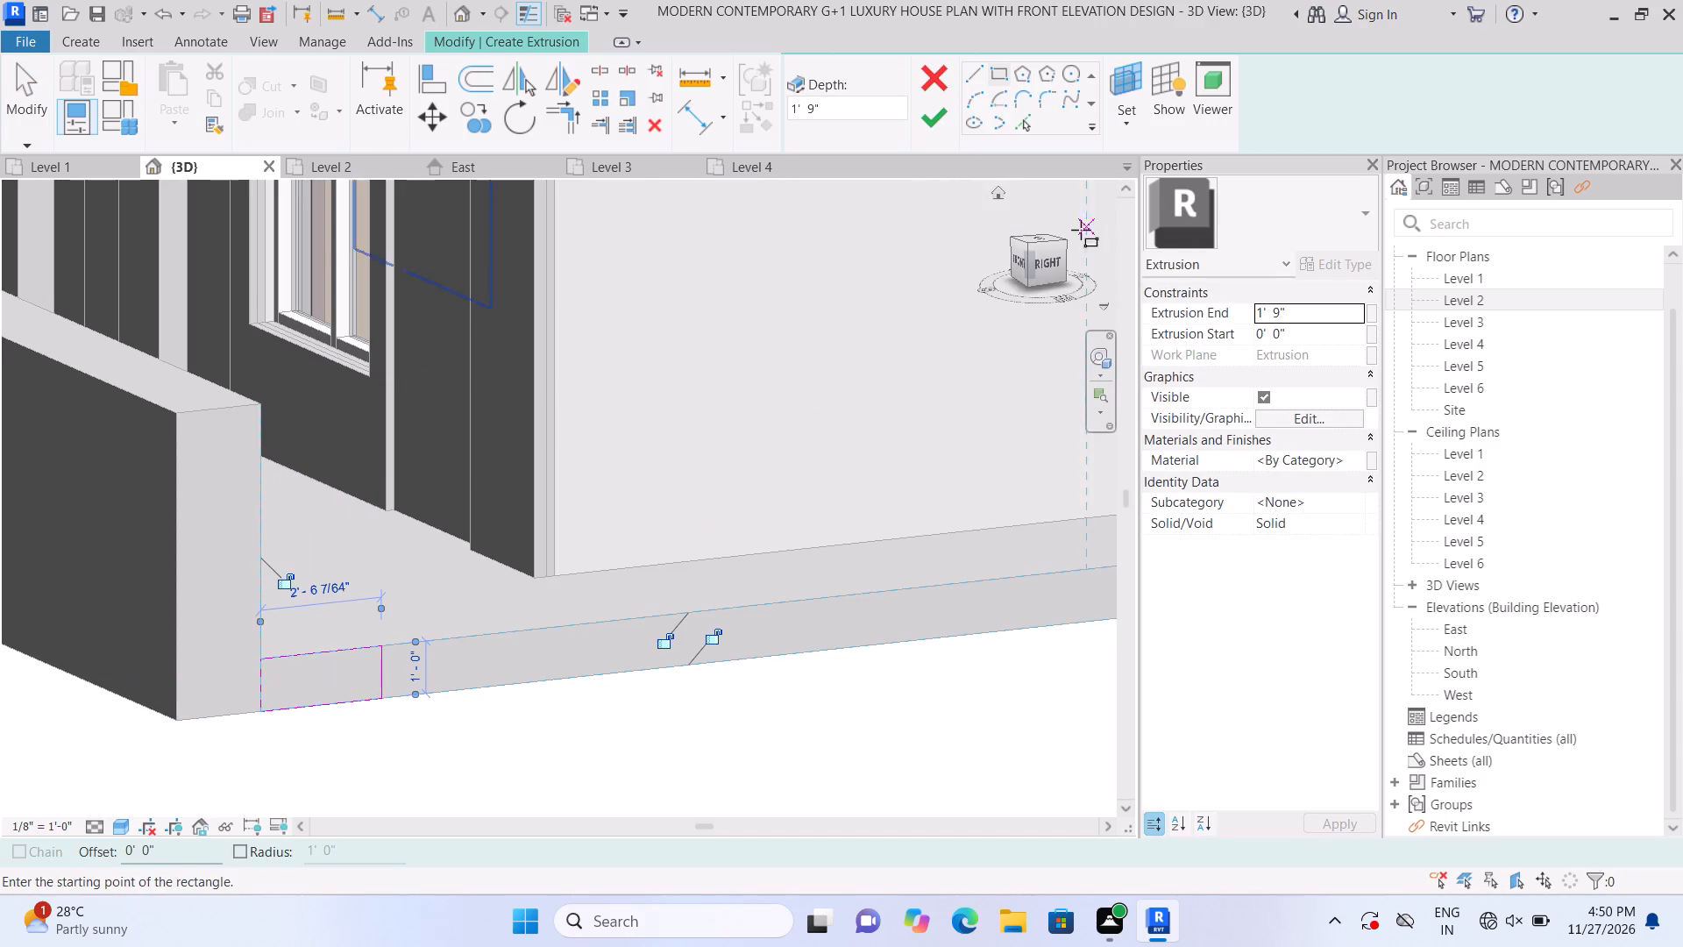
left_click(948, 122)
Stretch the new block sideways to the front boundary wall's outer corner and raise its top to the wall's top.
scroll(895, 525, "down", 1)
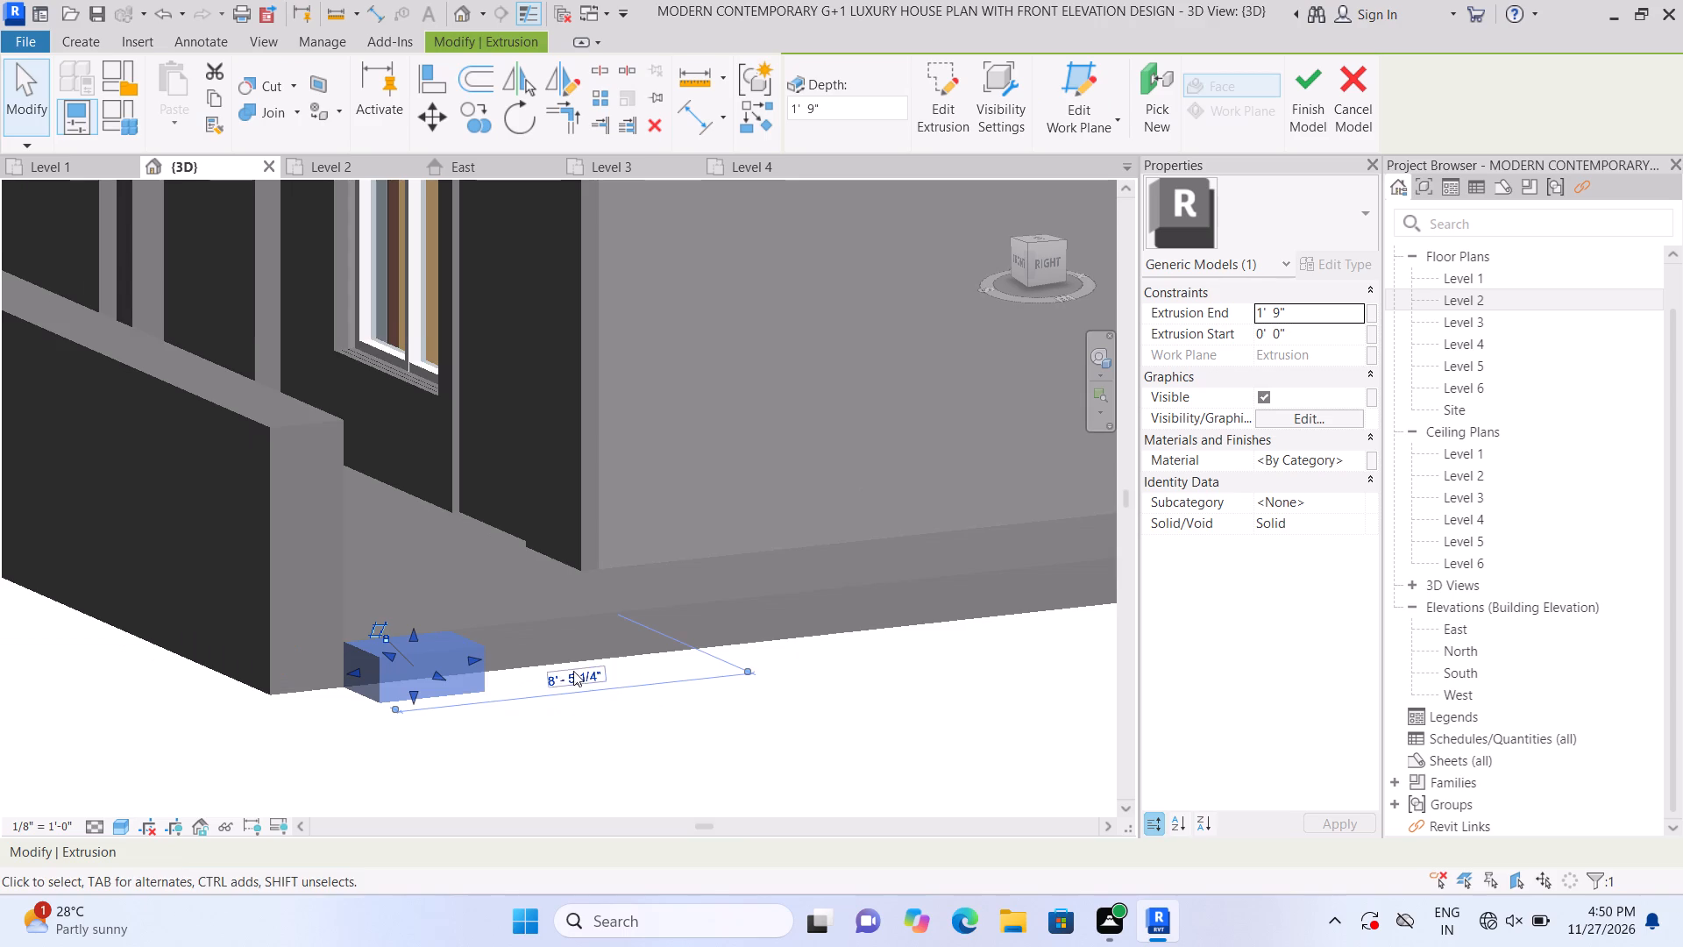
scroll(384, 664, "up", 1)
left_click_drag(349, 670, 308, 670)
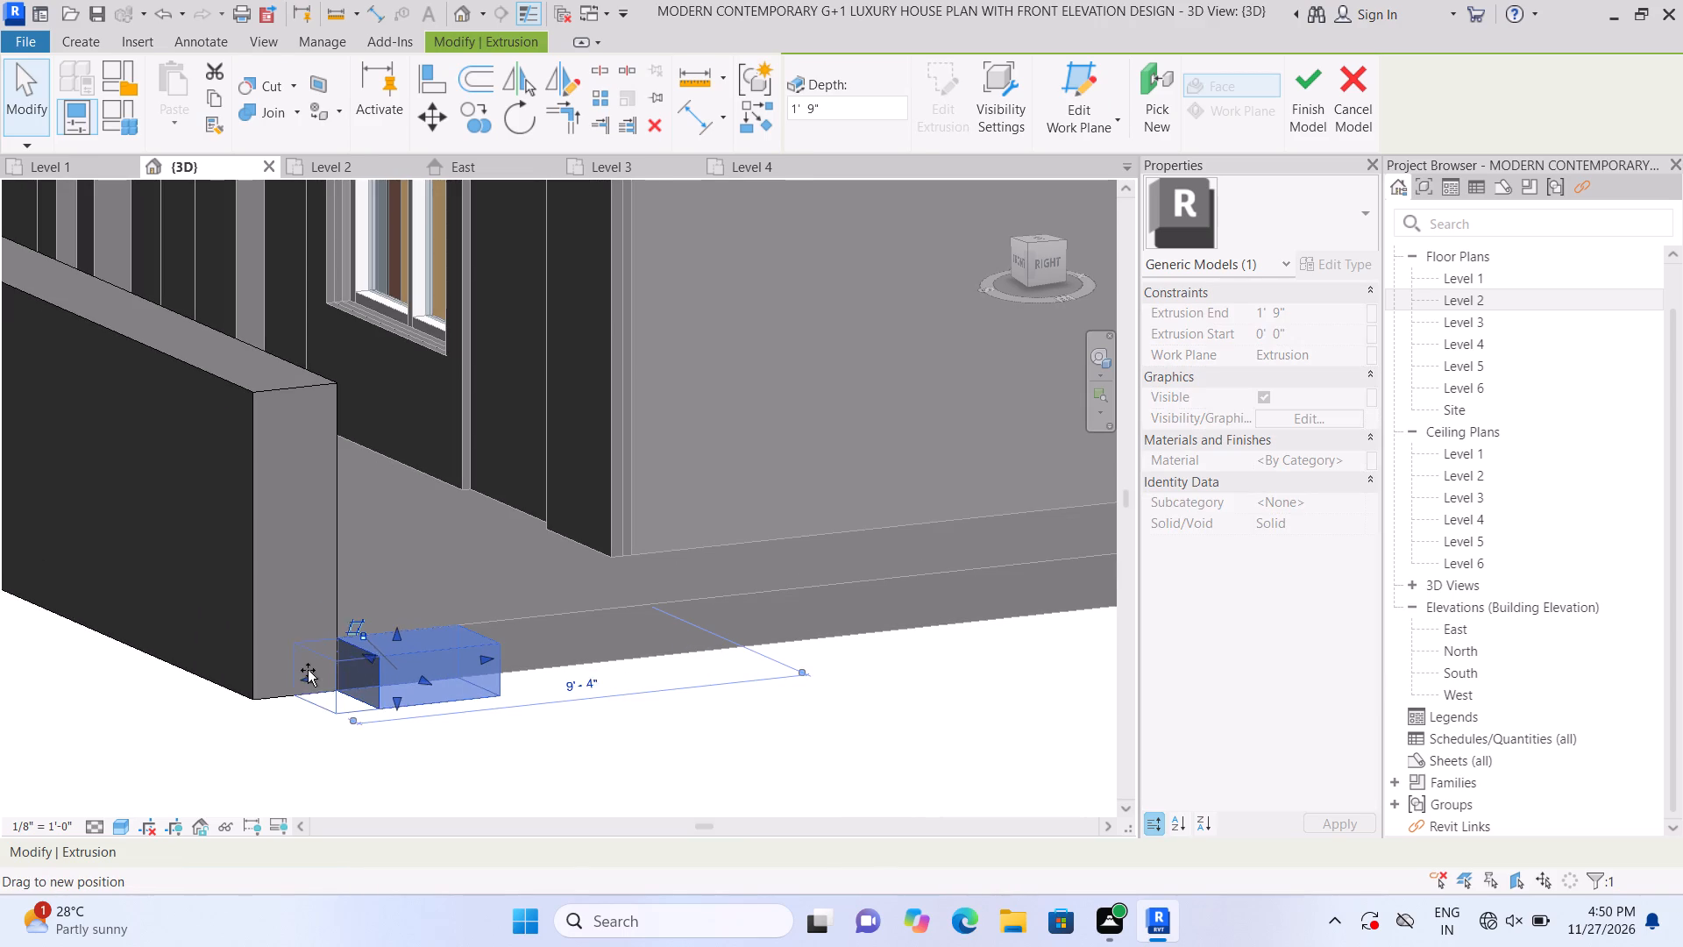
left_click_drag(308, 670, 280, 671)
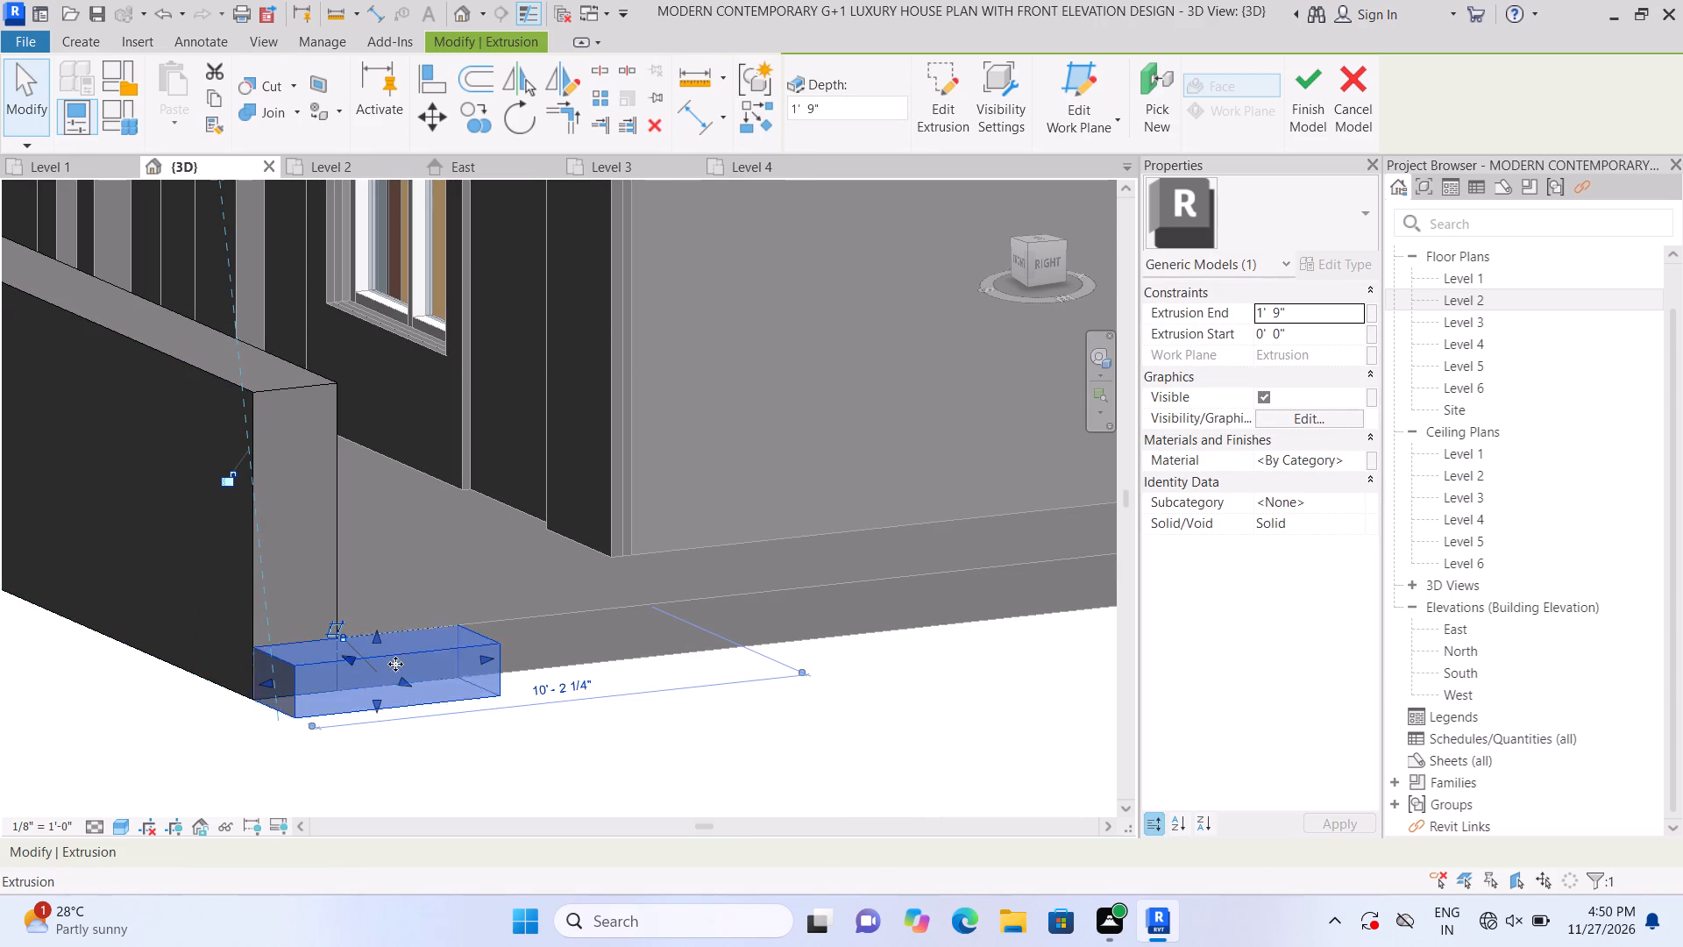
left_click_drag(377, 630, 380, 606)
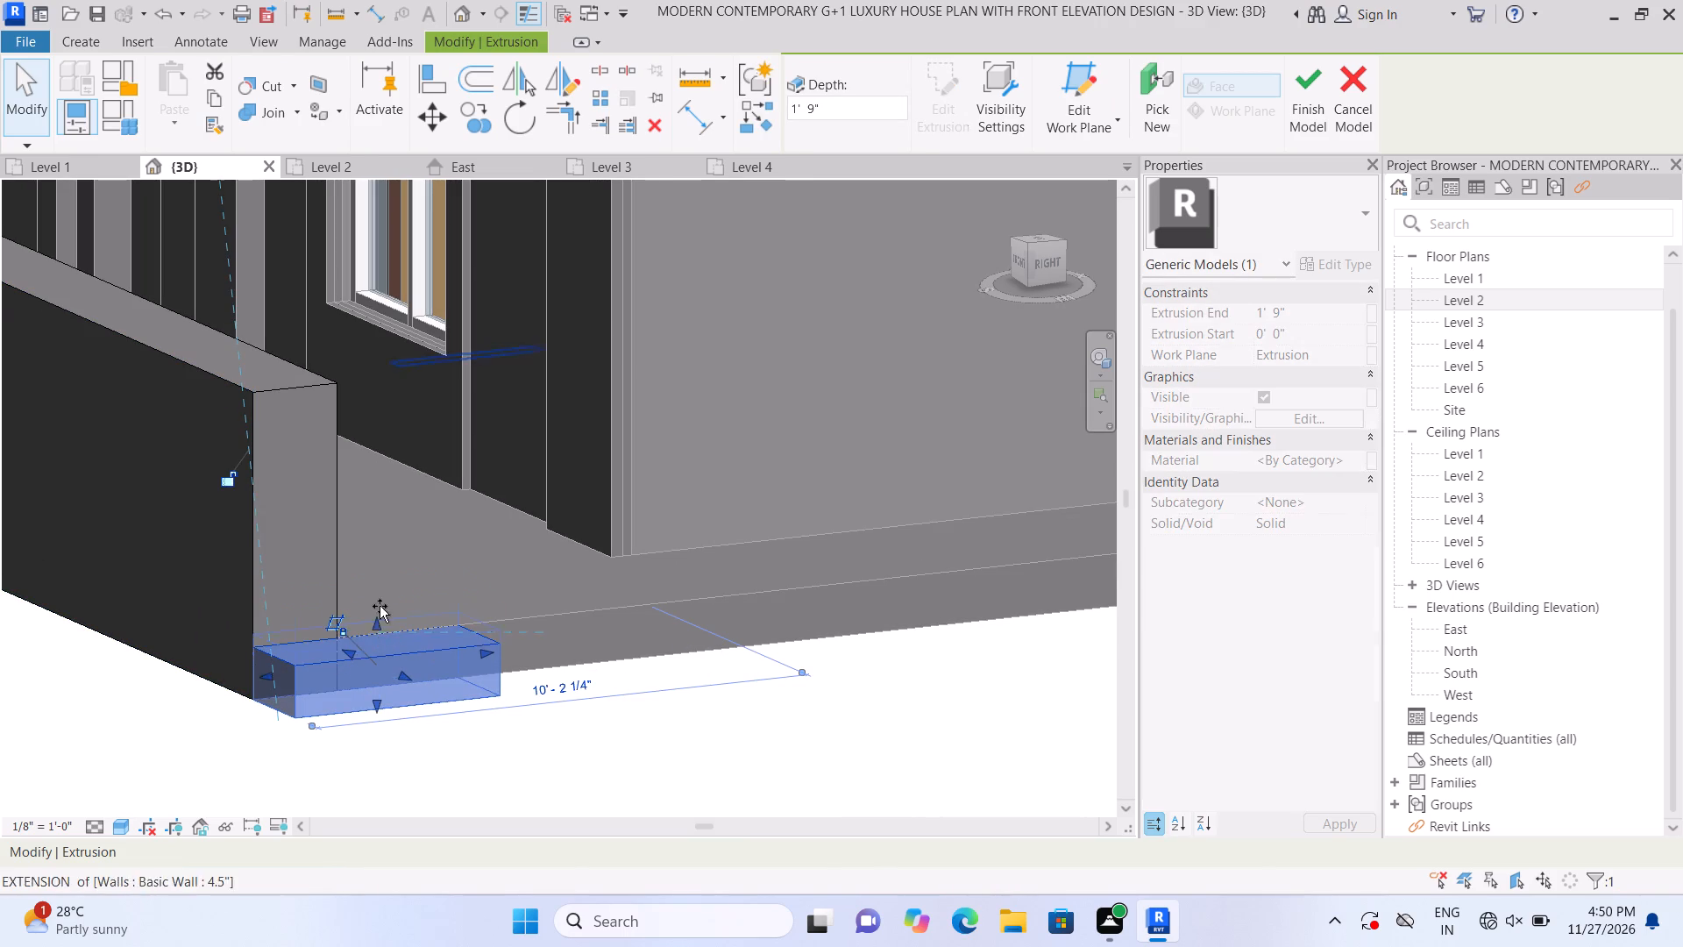
left_click_drag(380, 606, 401, 394)
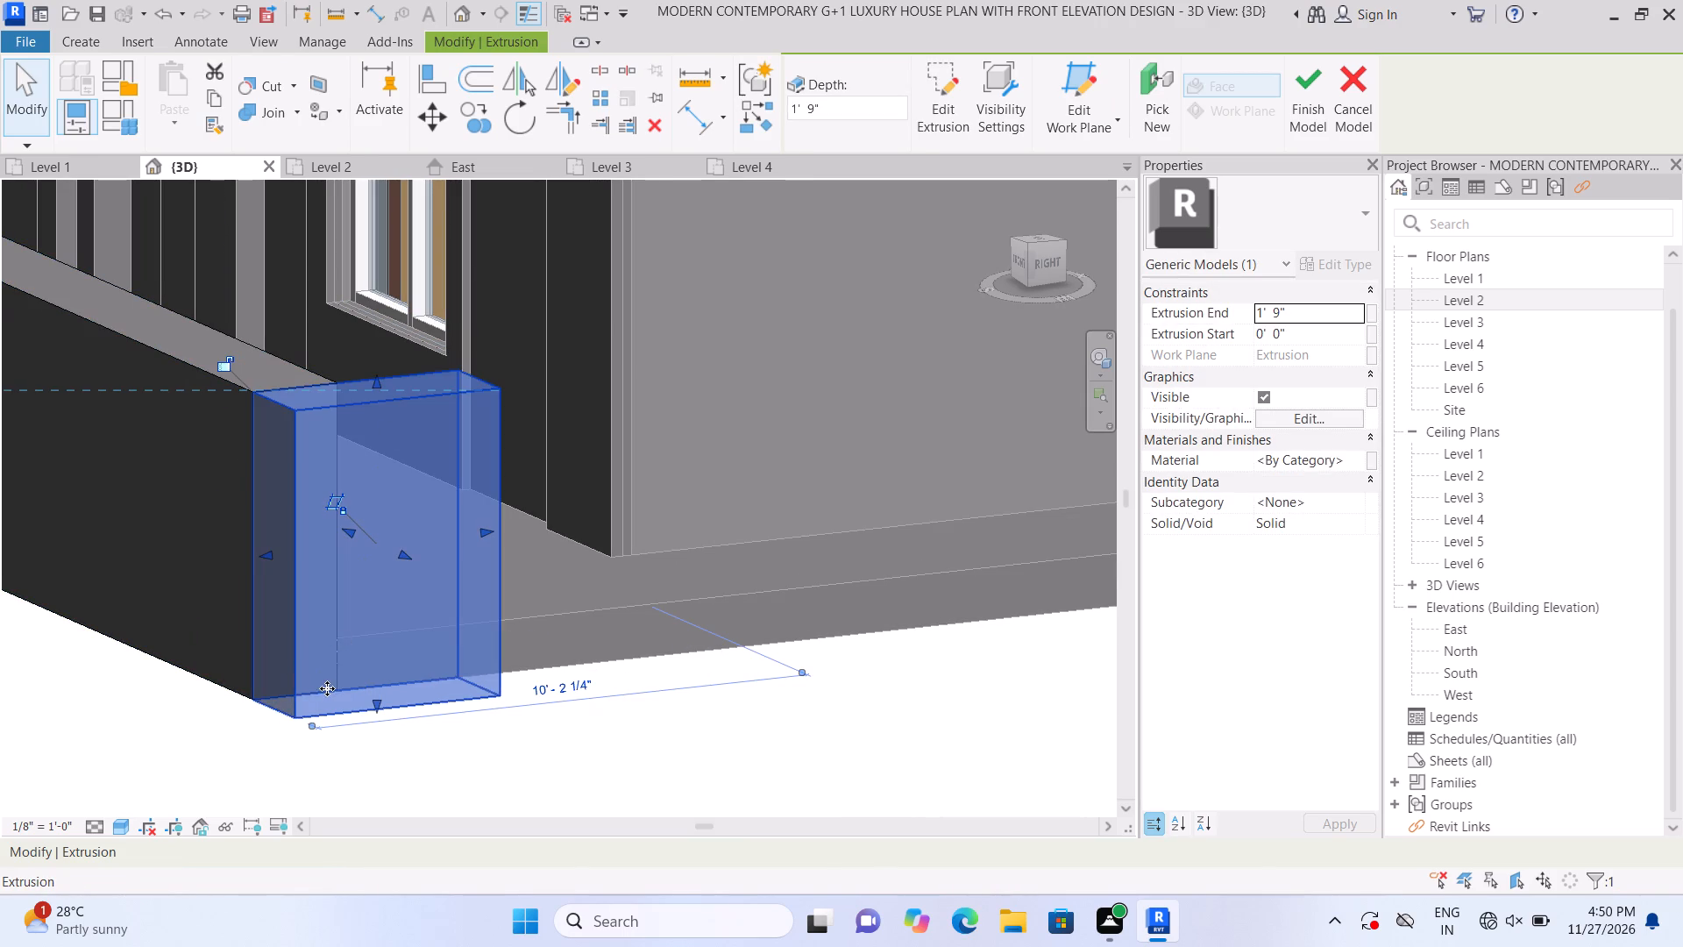
left_click(173, 706)
Join the geometry of the front boundary wall with the new corner block.
scroll(227, 691, "down", 2)
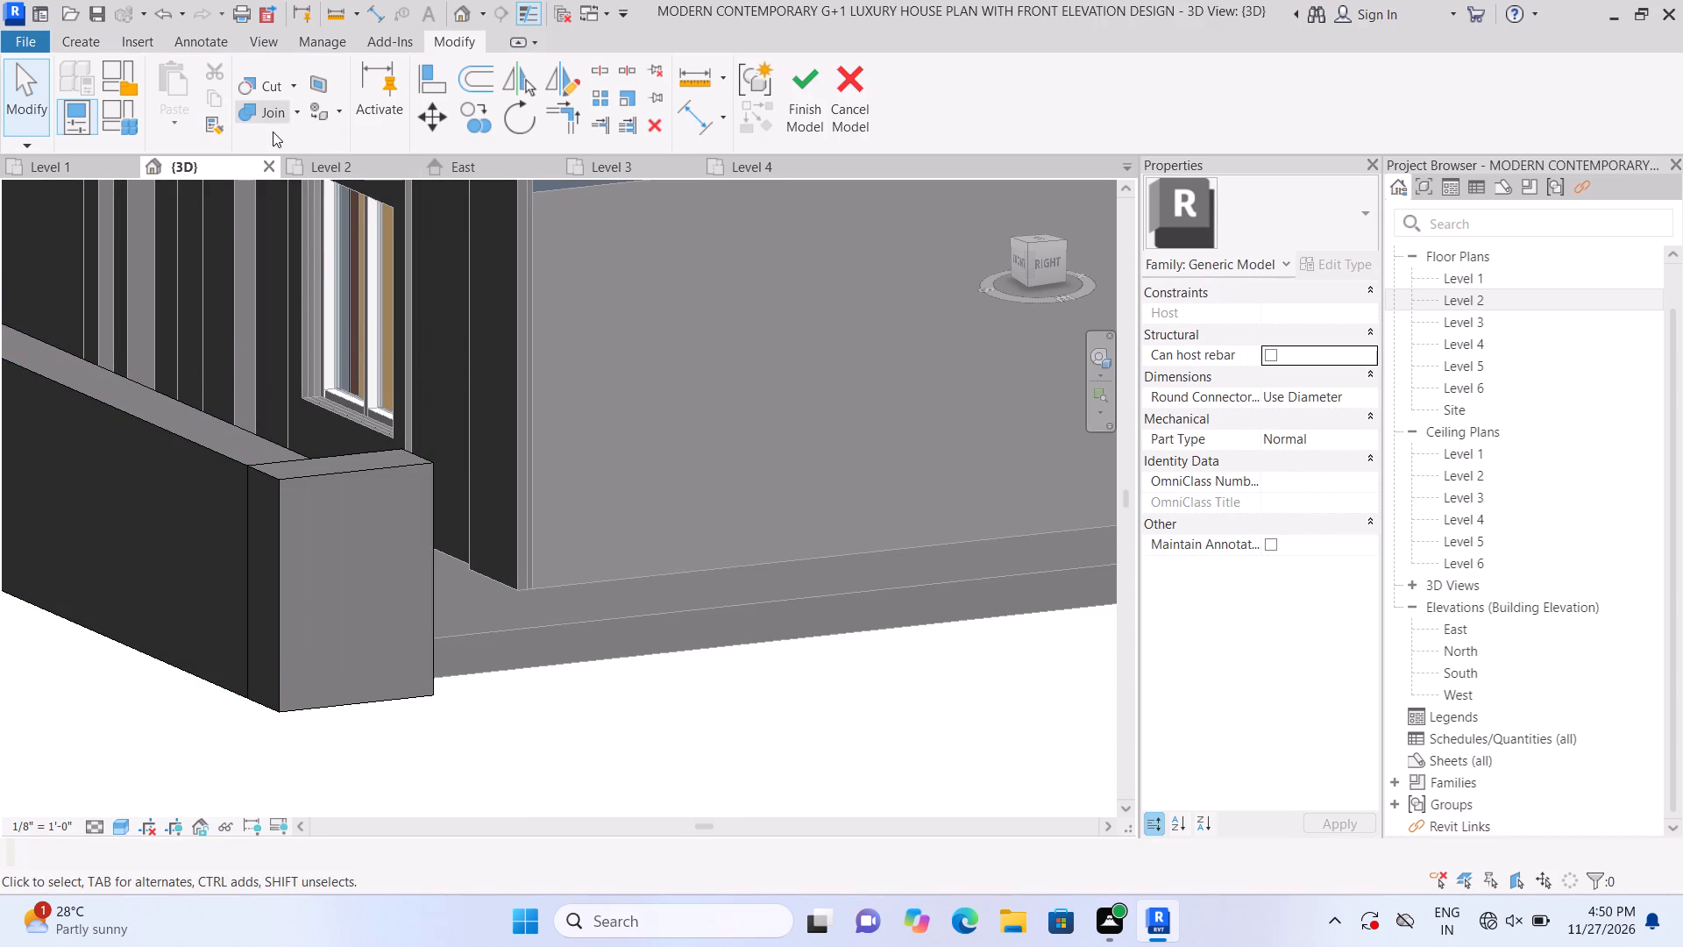
left_click(298, 111)
left_click(301, 150)
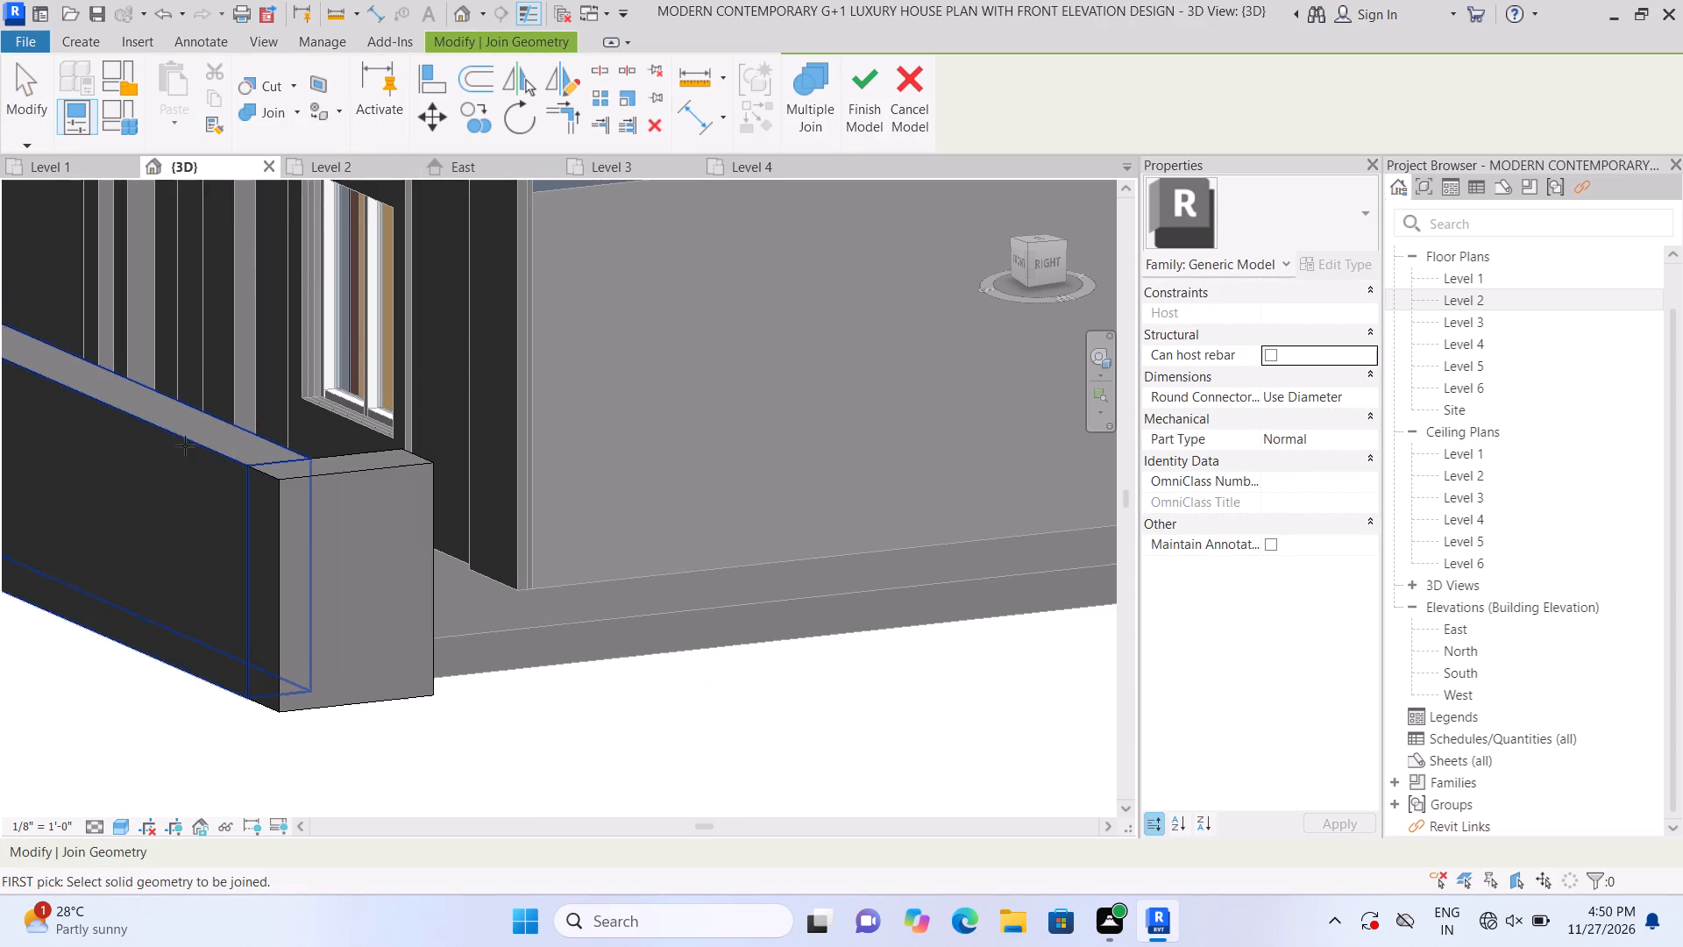
left_click(185, 445)
double_click(299, 516)
scroll(286, 614, "down", 1)
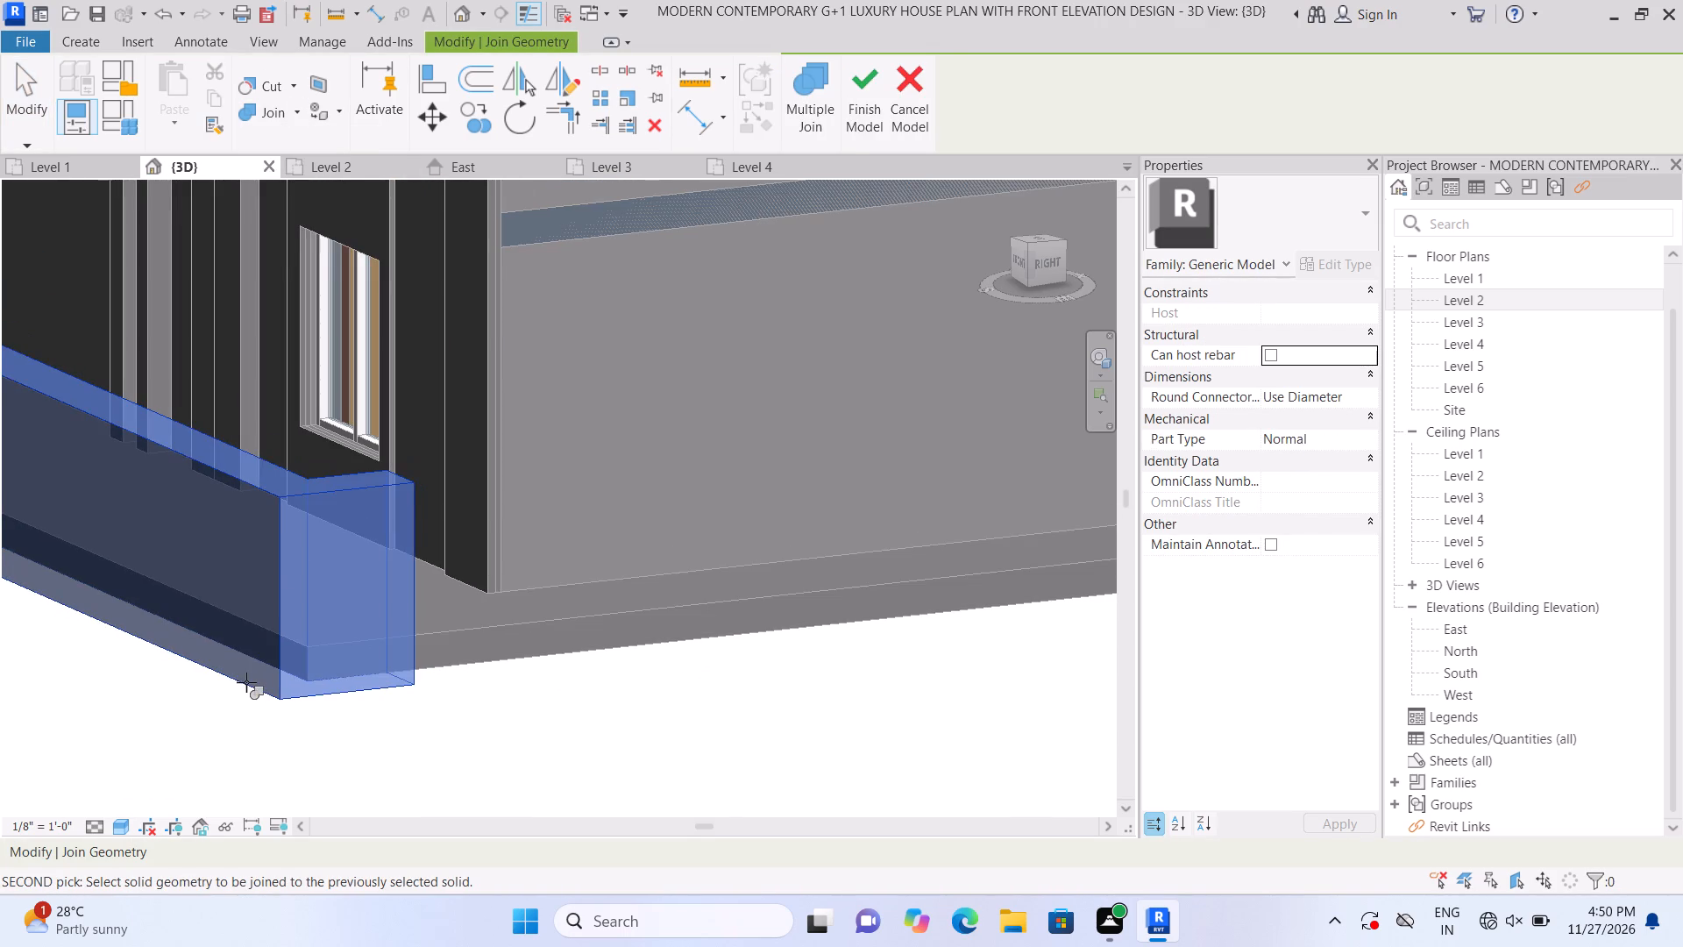
key("Escape")
Stretch the corner block along the base slab's right edge to the slab's rear corner, forming the right side boundary wall.
scroll(295, 678, "down", 2)
middle_click_drag(247, 682, 404, 700)
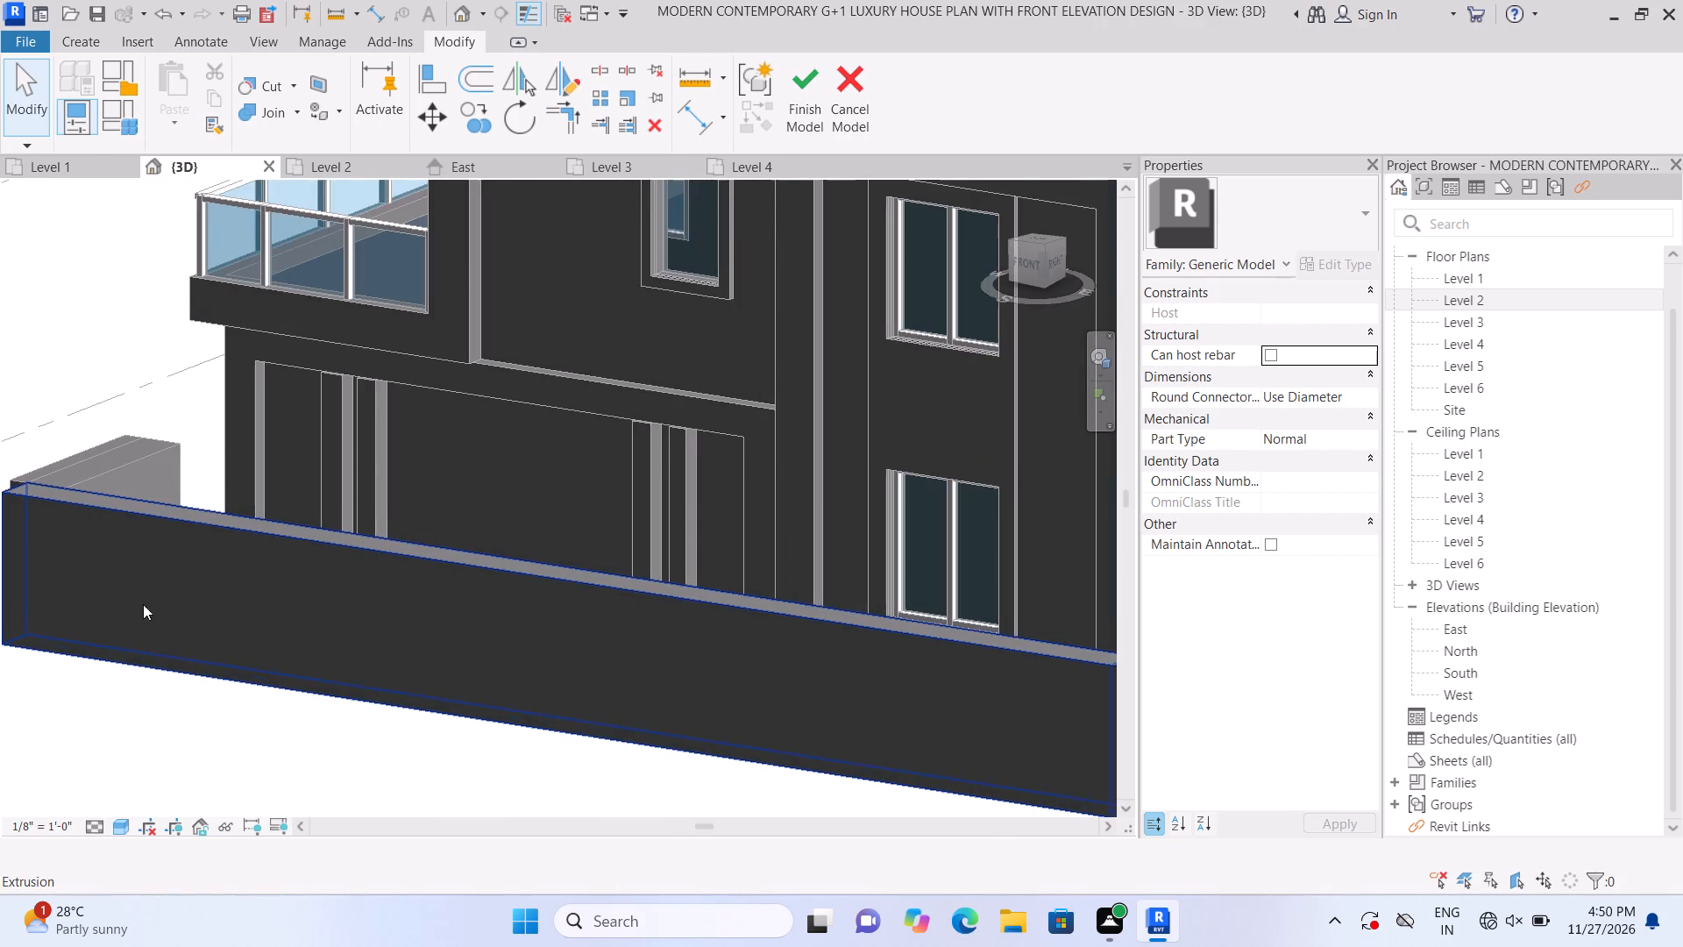
scroll(143, 604, "up", 1)
scroll(0, 495, "up", 2)
scroll(192, 505, "down", 7)
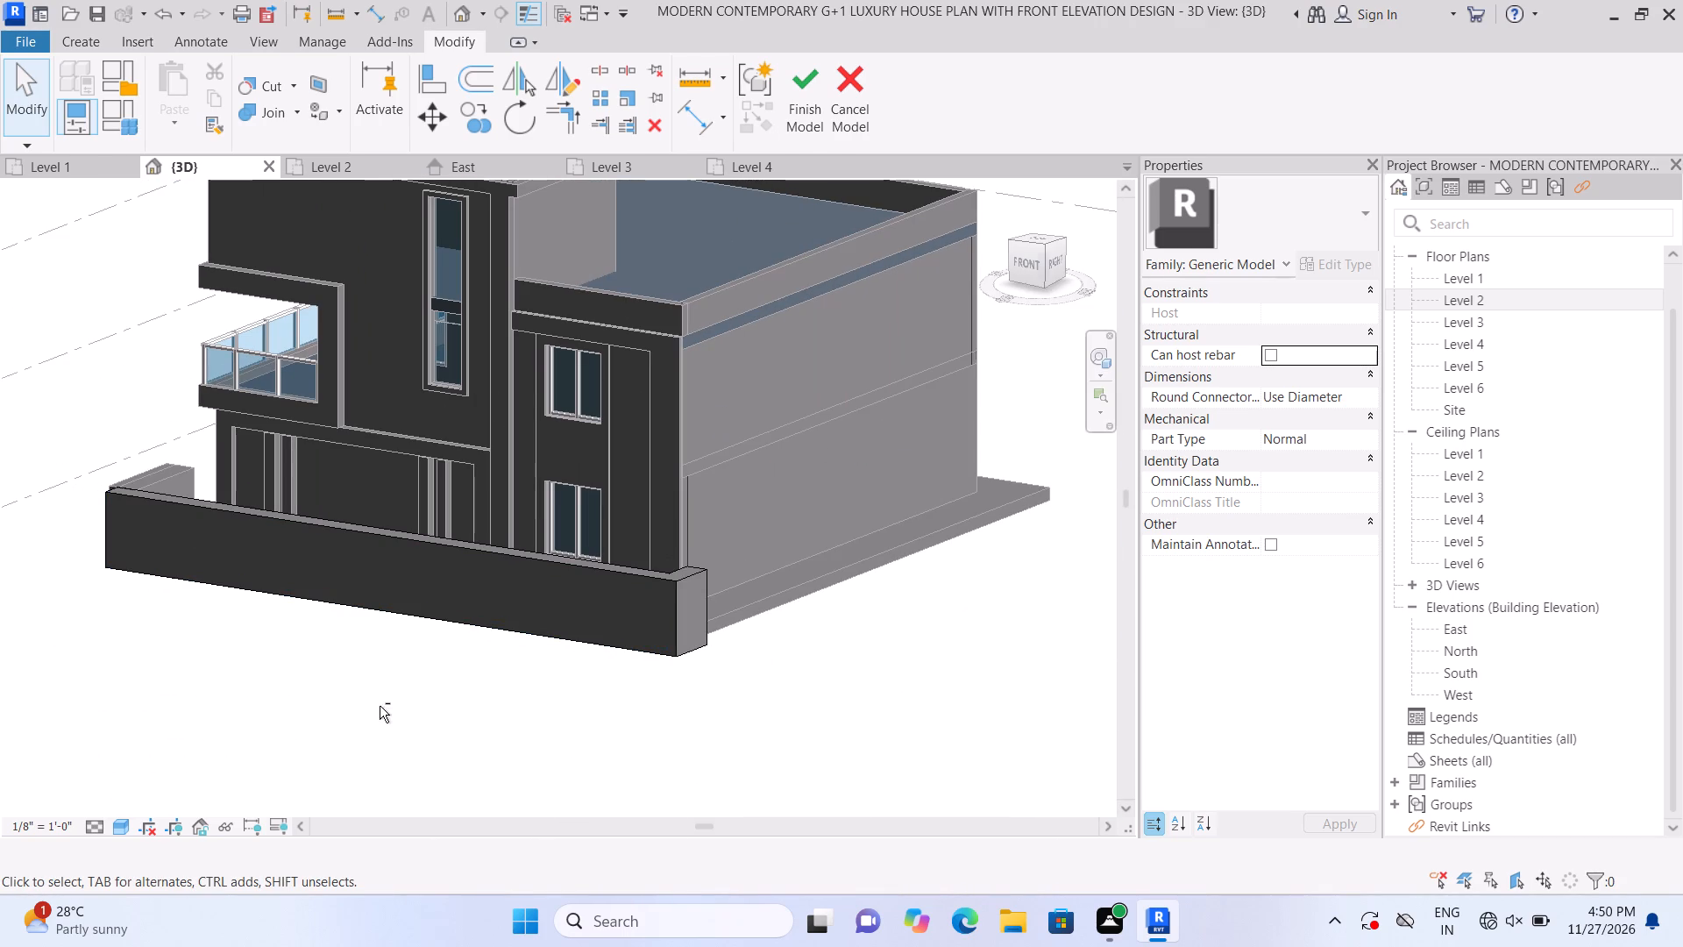
key("Escape")
middle_click_drag(365, 713, 312, 718, "shift")
middle_click_drag(309, 718, 163, 717, "shift")
middle_click_drag(287, 726, 174, 716, "shift")
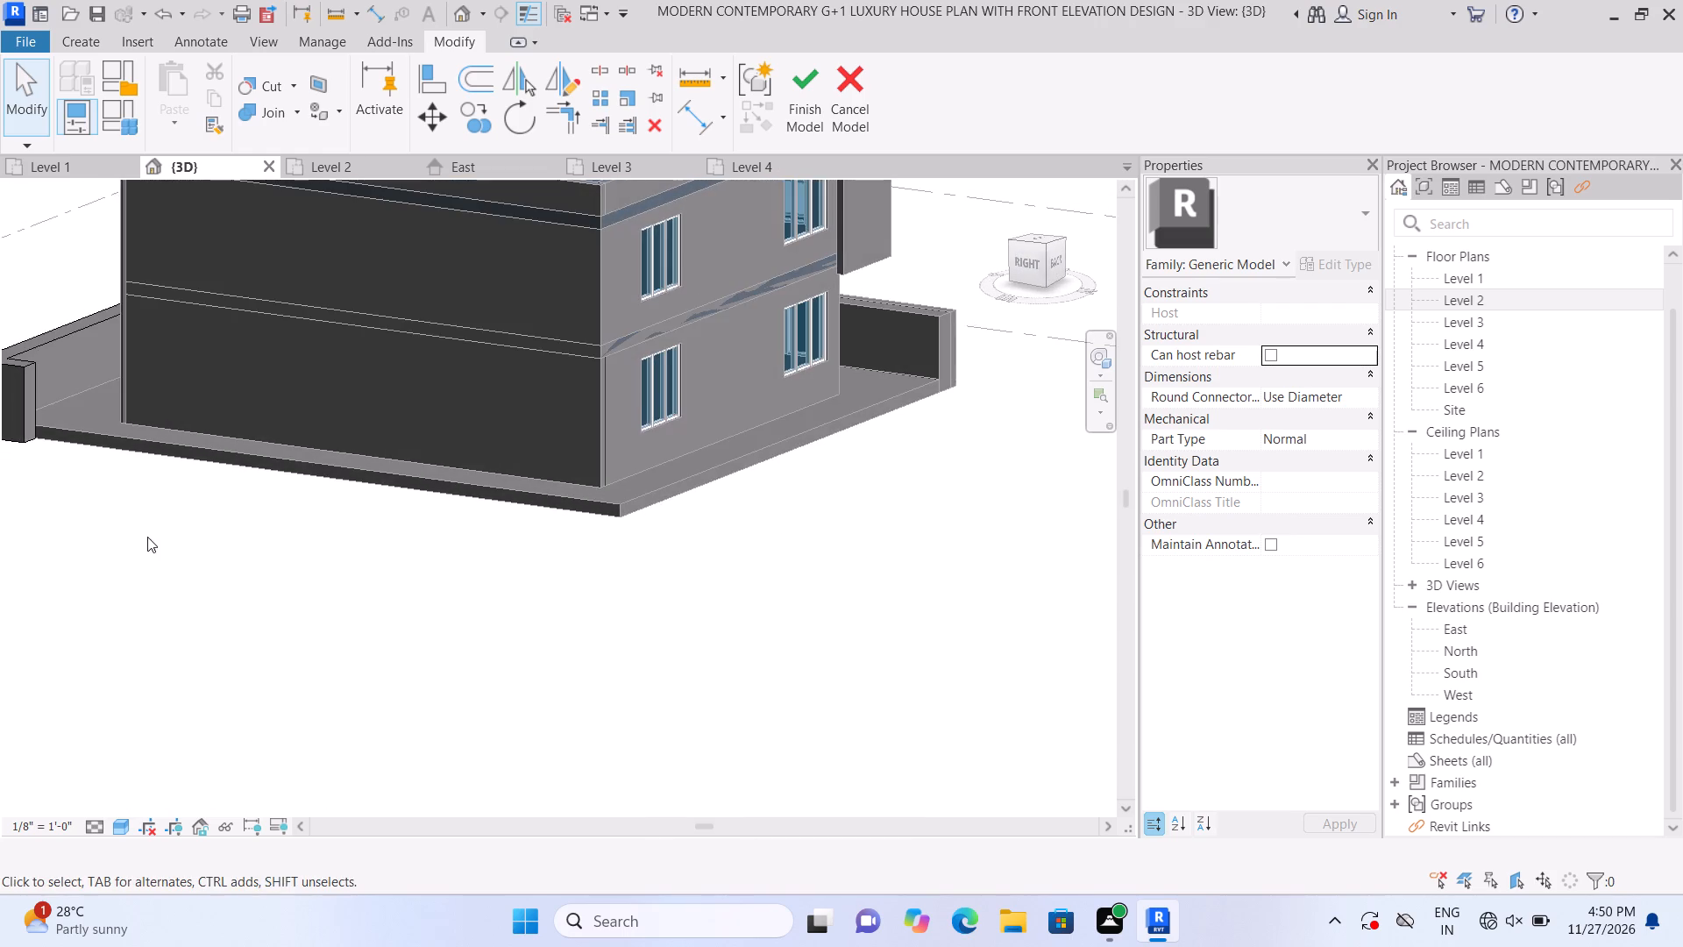
middle_click_drag(186, 558, 278, 704)
left_click(123, 545)
scroll(130, 550, "up", 2)
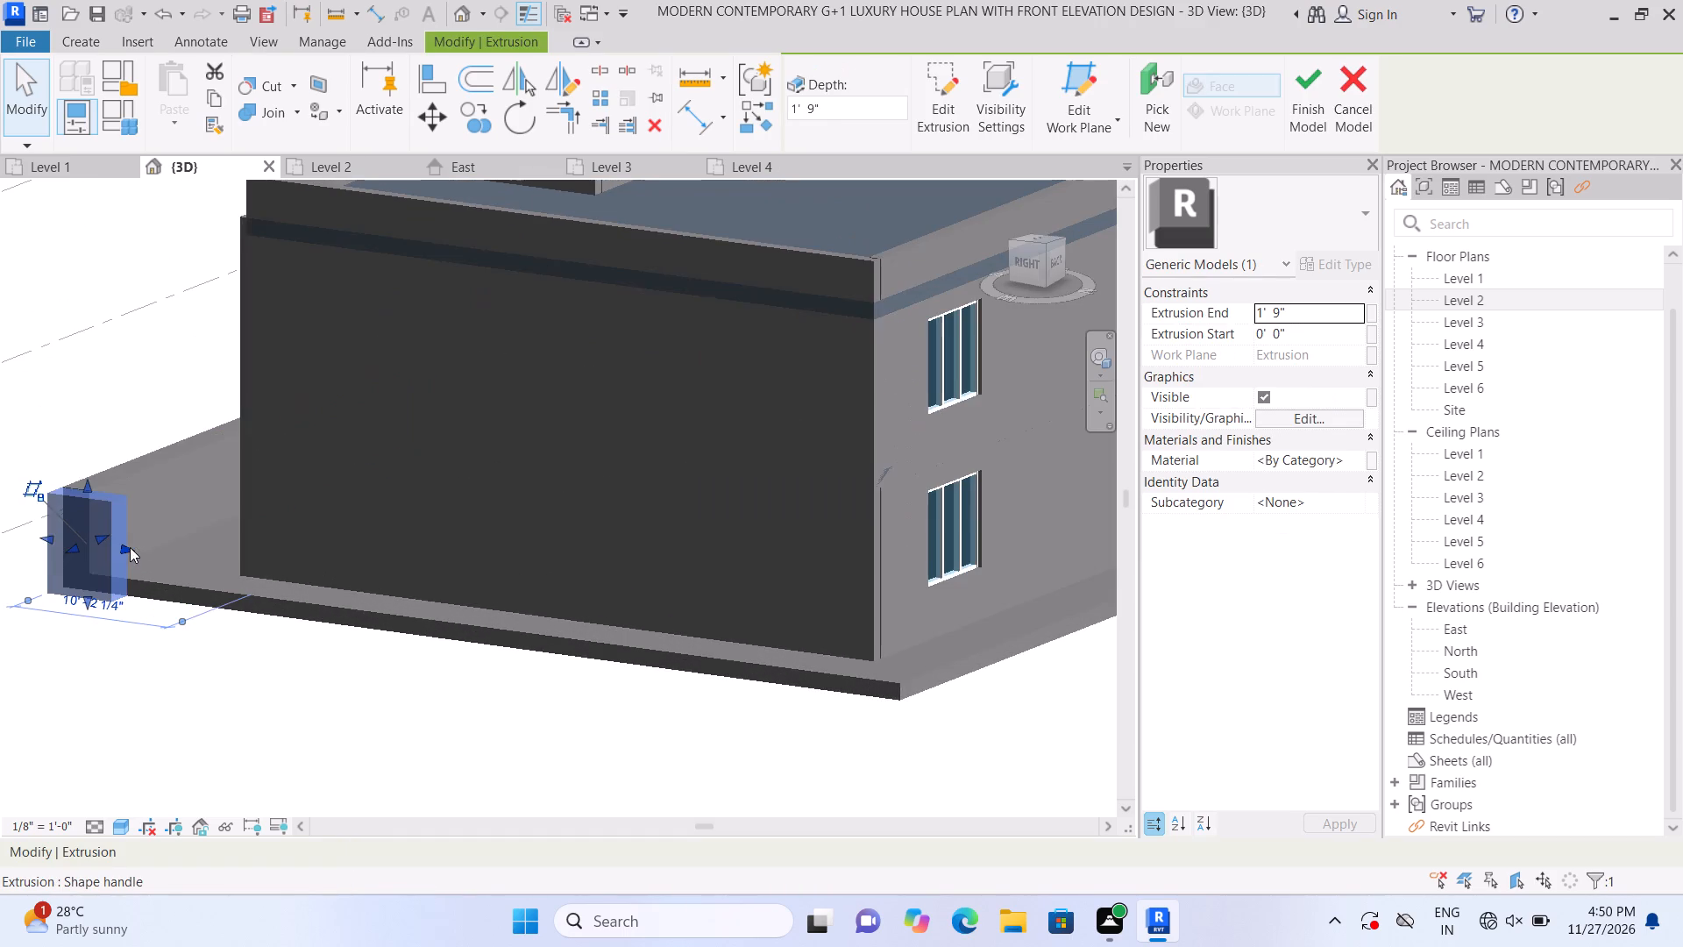
left_click_drag(130, 545, 889, 722)
left_click(686, 756)
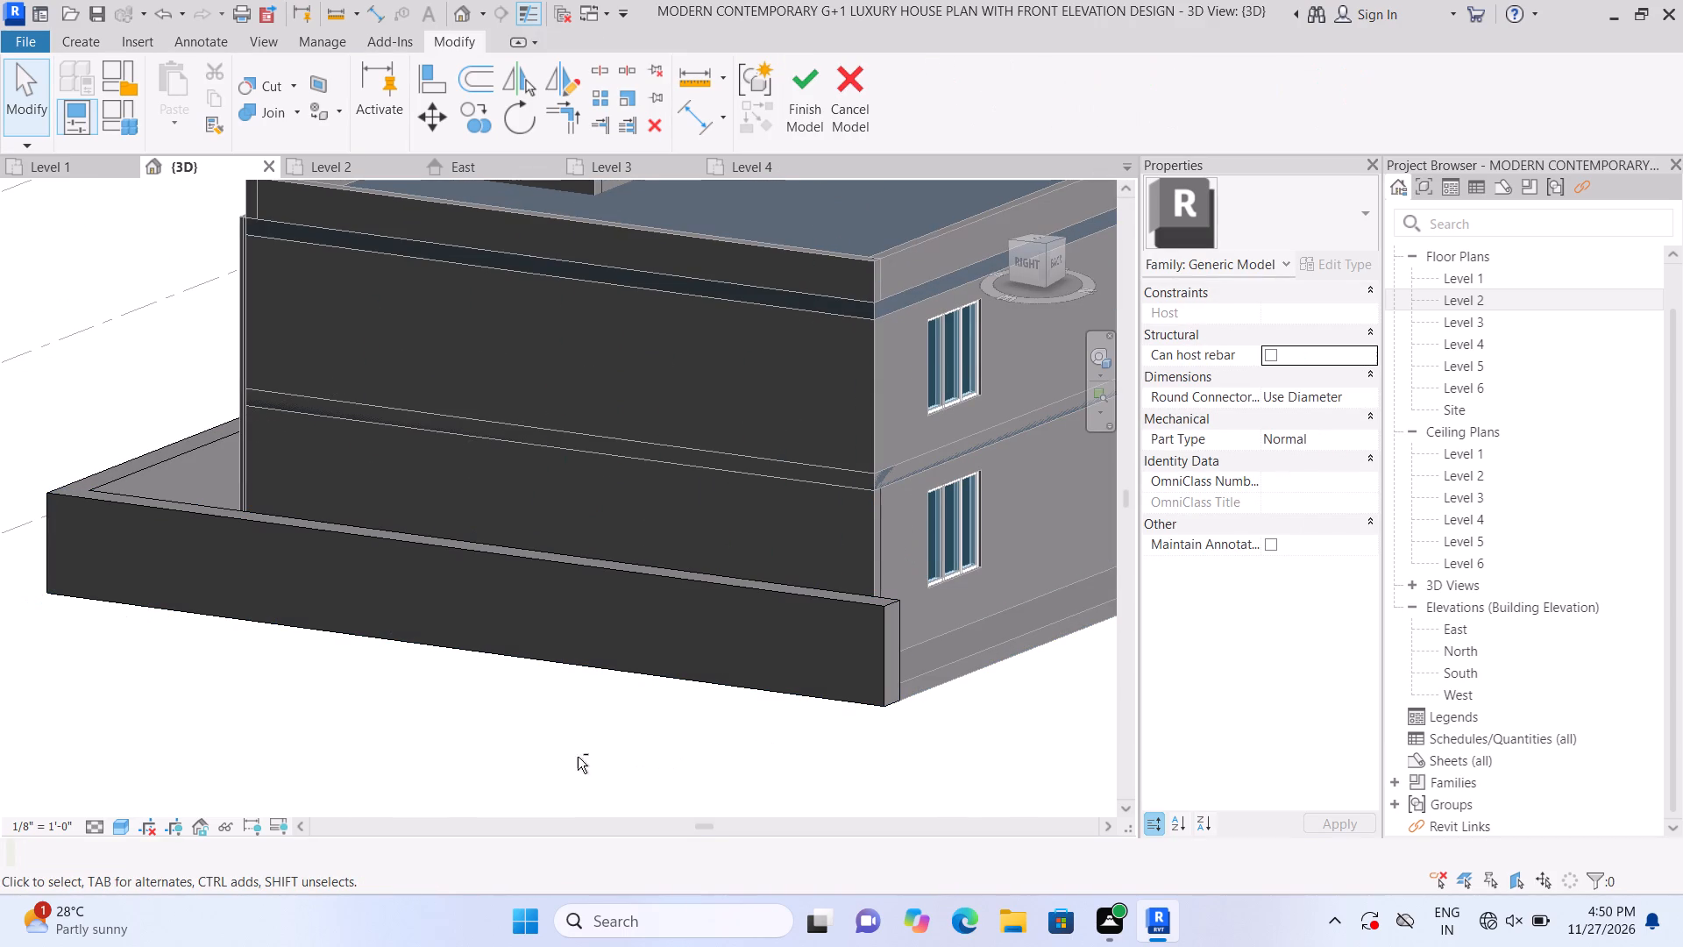
Sketch a rectangle about 2' 1" by 1' 0" on the slab's open edge beside the last wall's end and extrude it 1' 9".
middle_click_drag(677, 777, 536, 767, "shift")
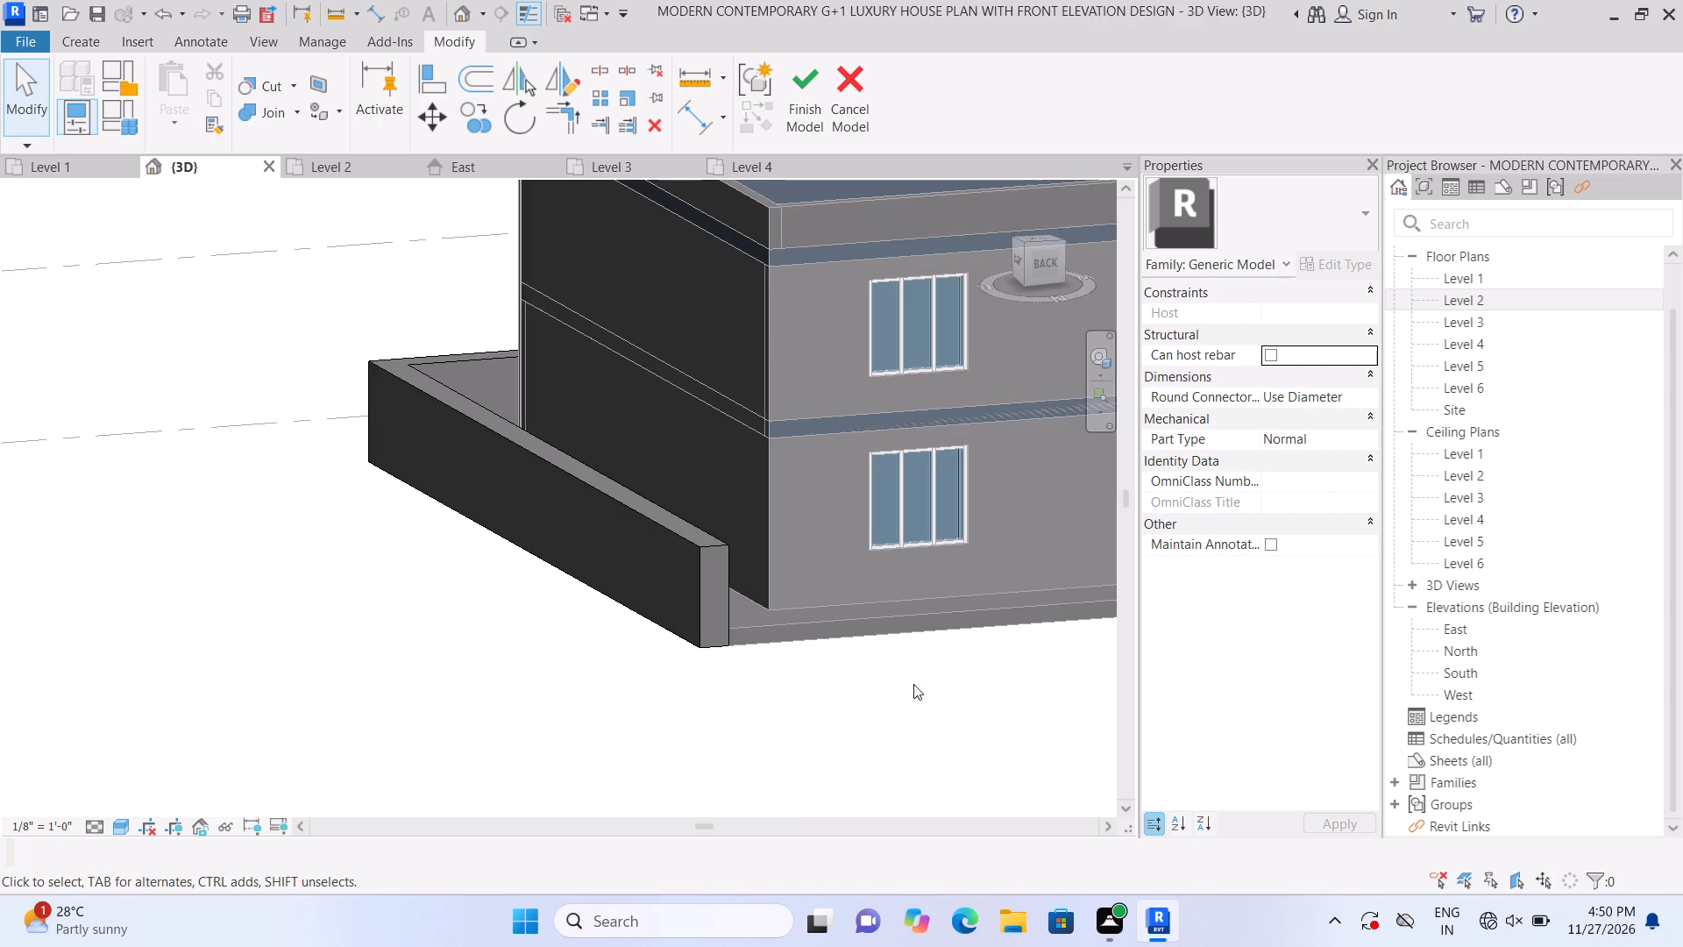
scroll(728, 716, "down", 4)
middle_click_drag(886, 703, 471, 725)
scroll(457, 729, "up", 2)
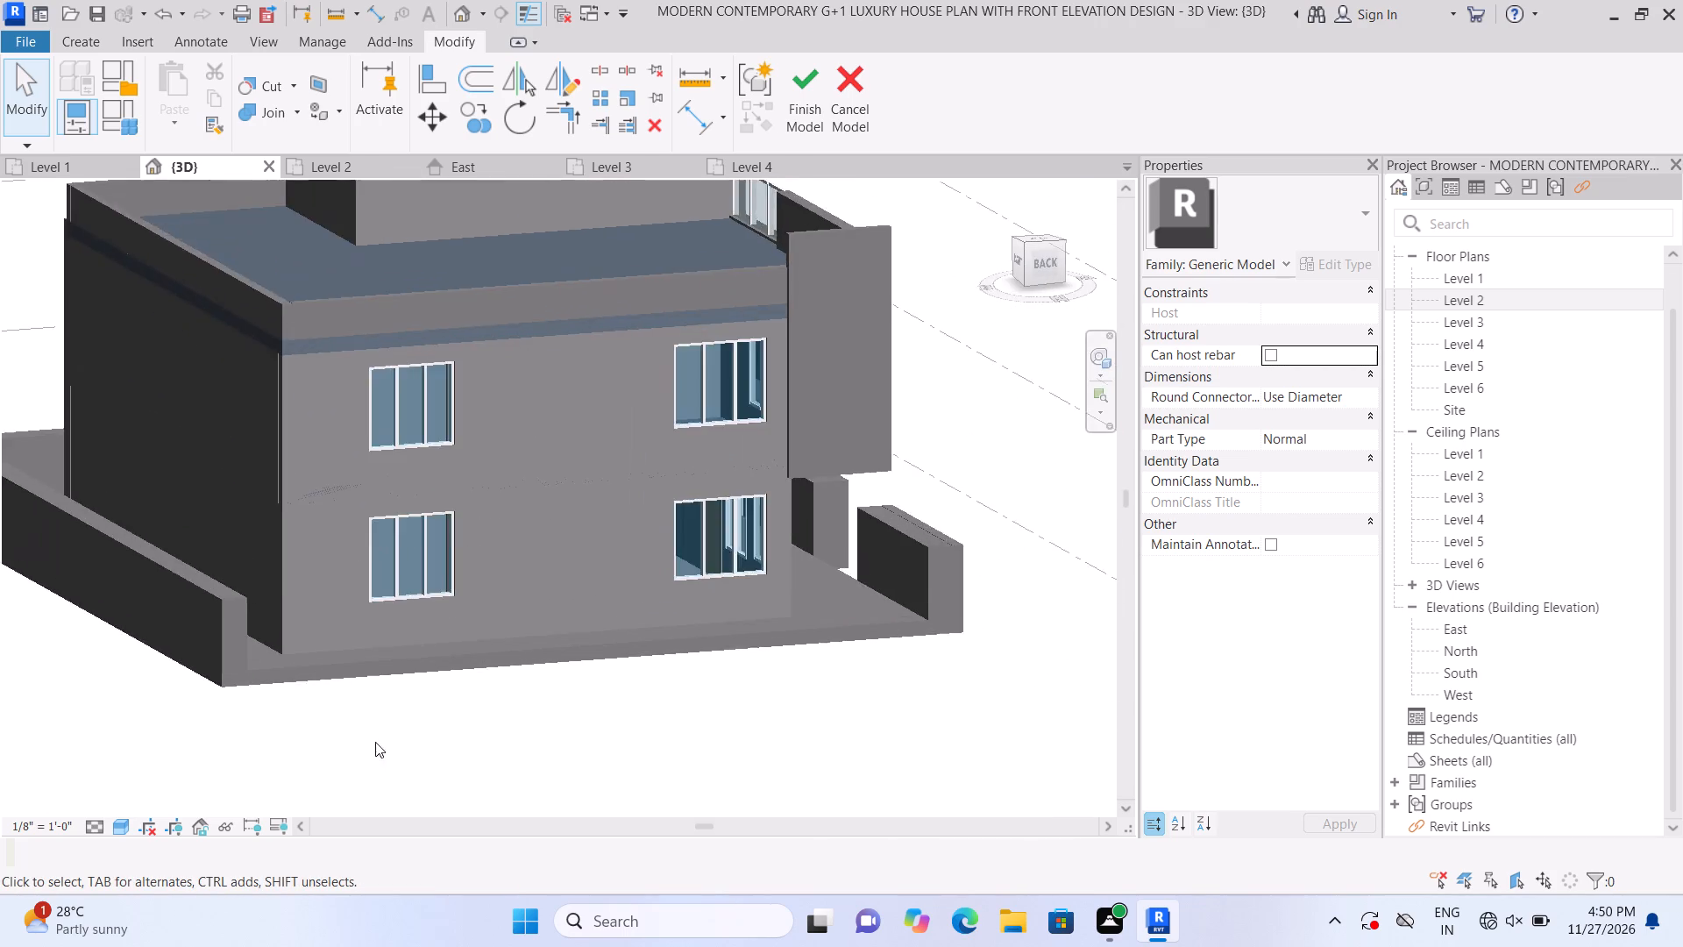
scroll(375, 742, "up", 4)
scroll(271, 699, "up", 3)
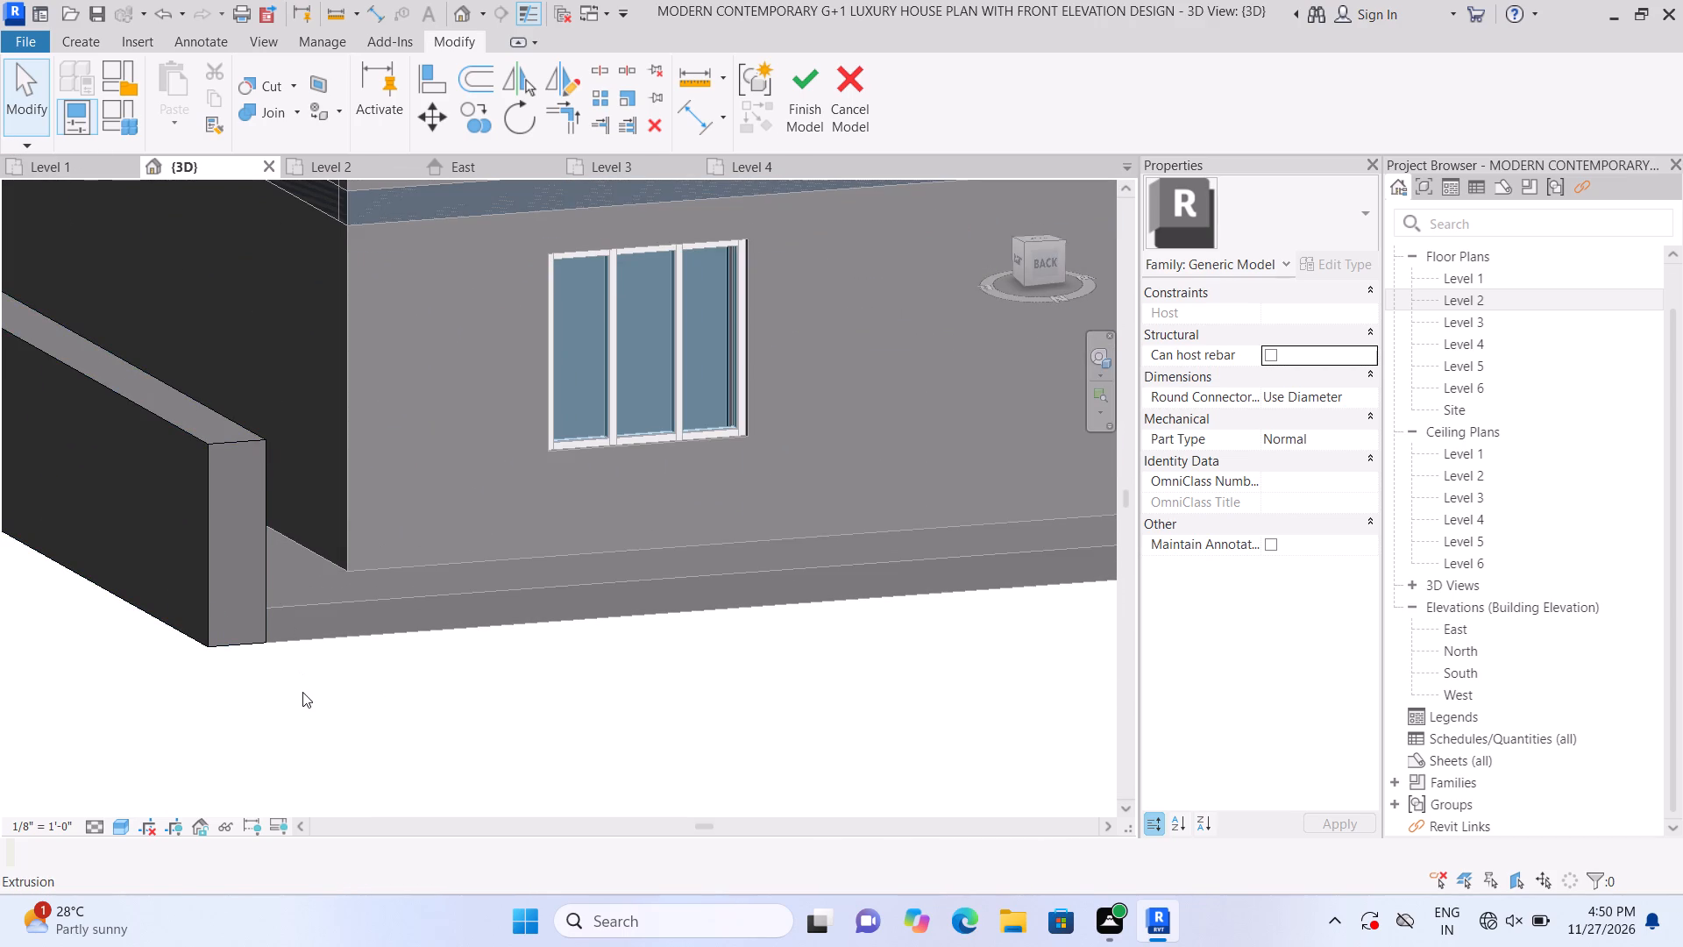
middle_click_drag(301, 694, 191, 642)
scroll(224, 651, "down", 1)
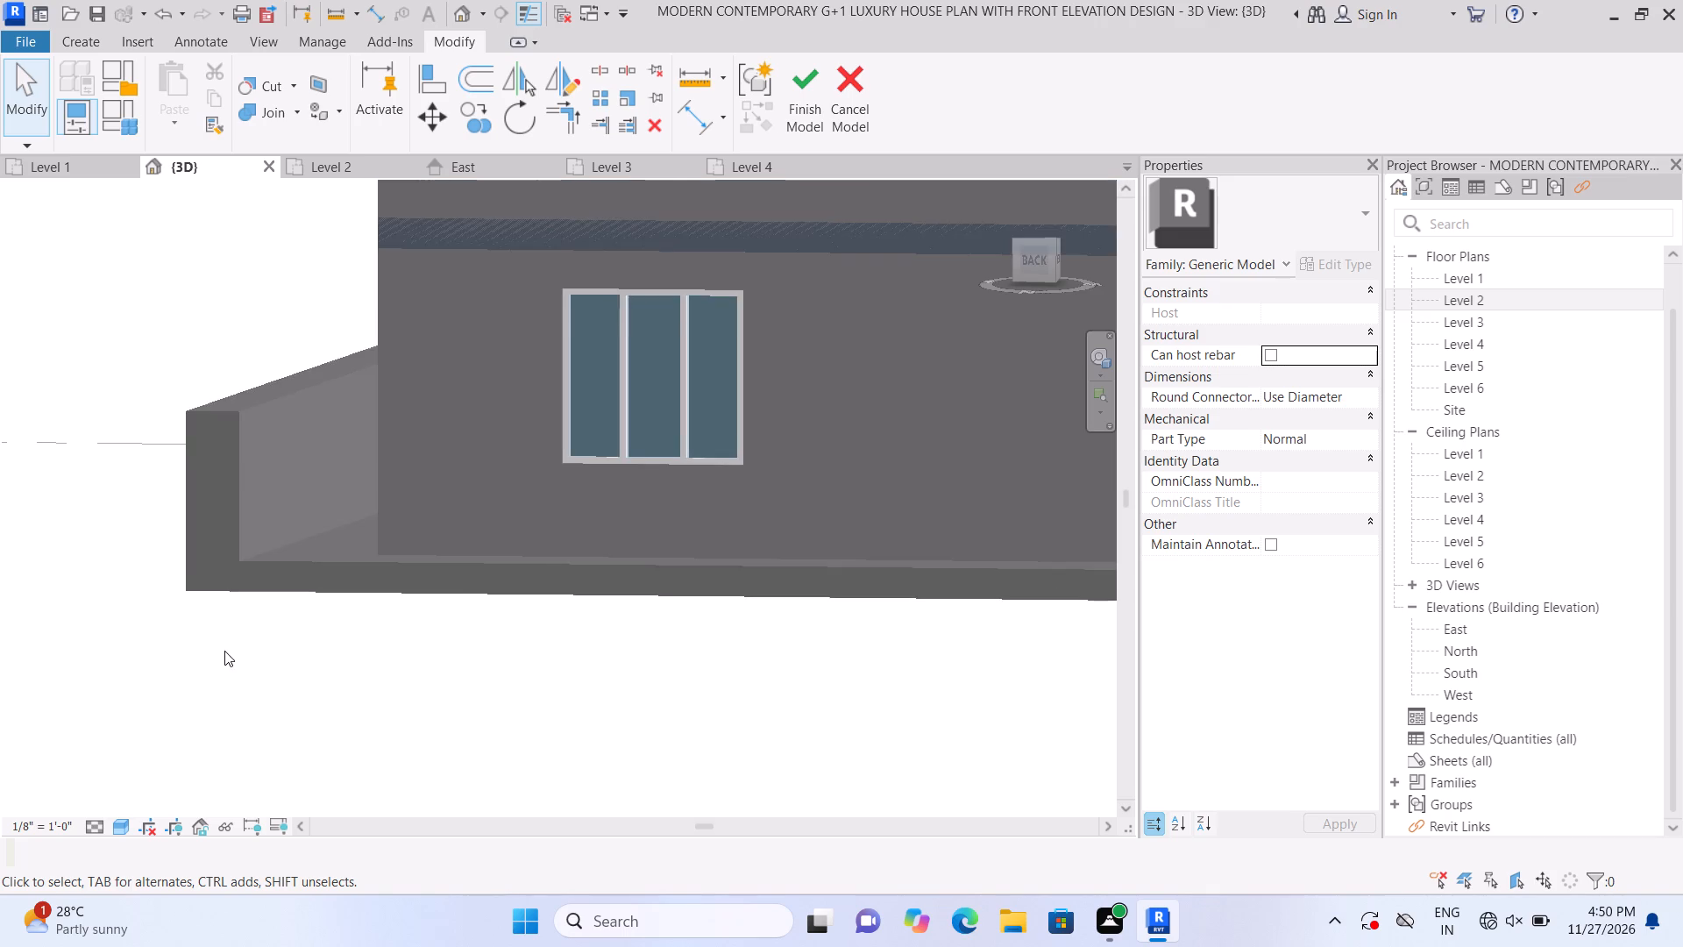
scroll(230, 650, "down", 2)
middle_click_drag(608, 757, 521, 750)
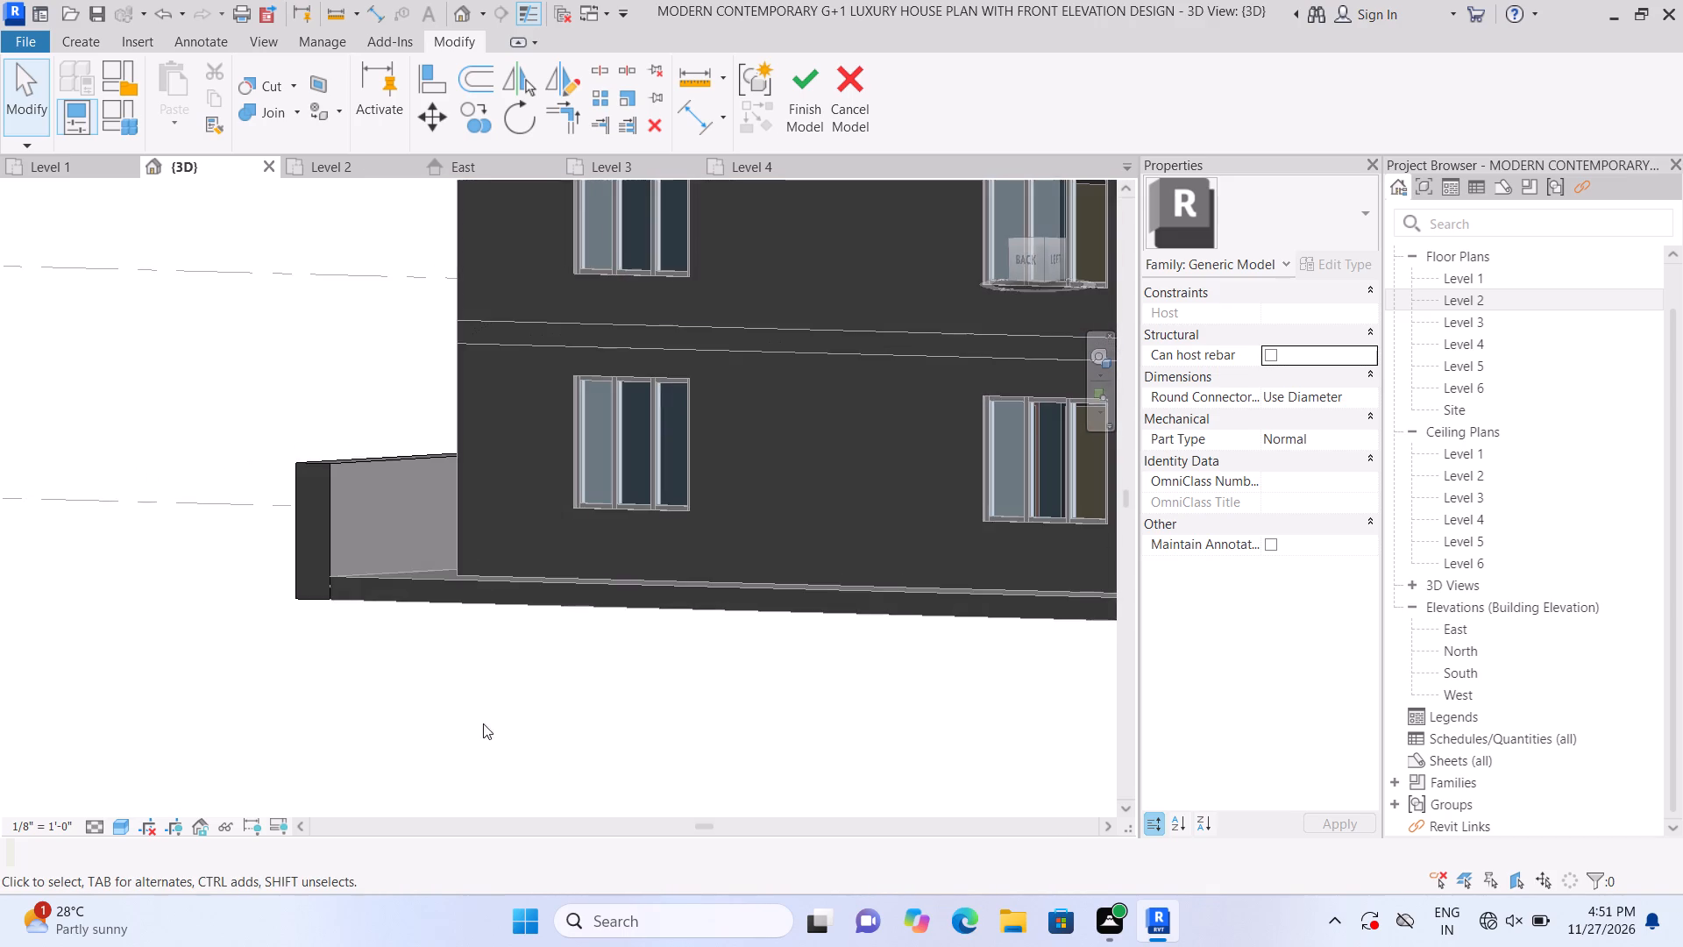
scroll(387, 652, "up", 6)
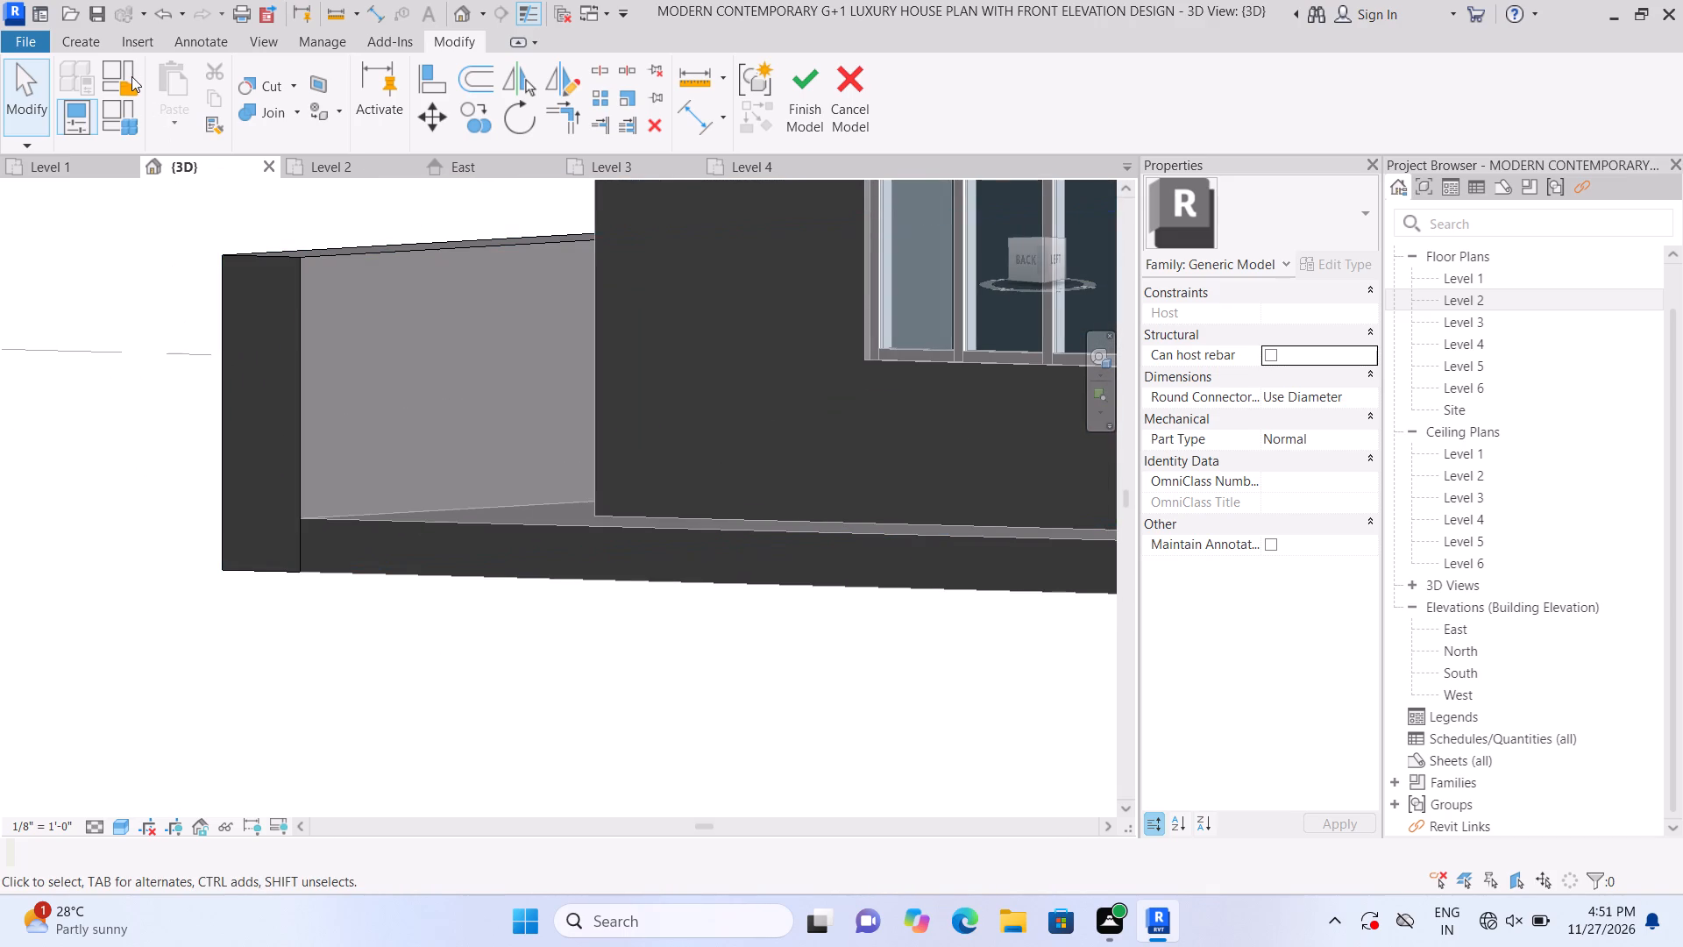
left_click(78, 32)
left_click(177, 99)
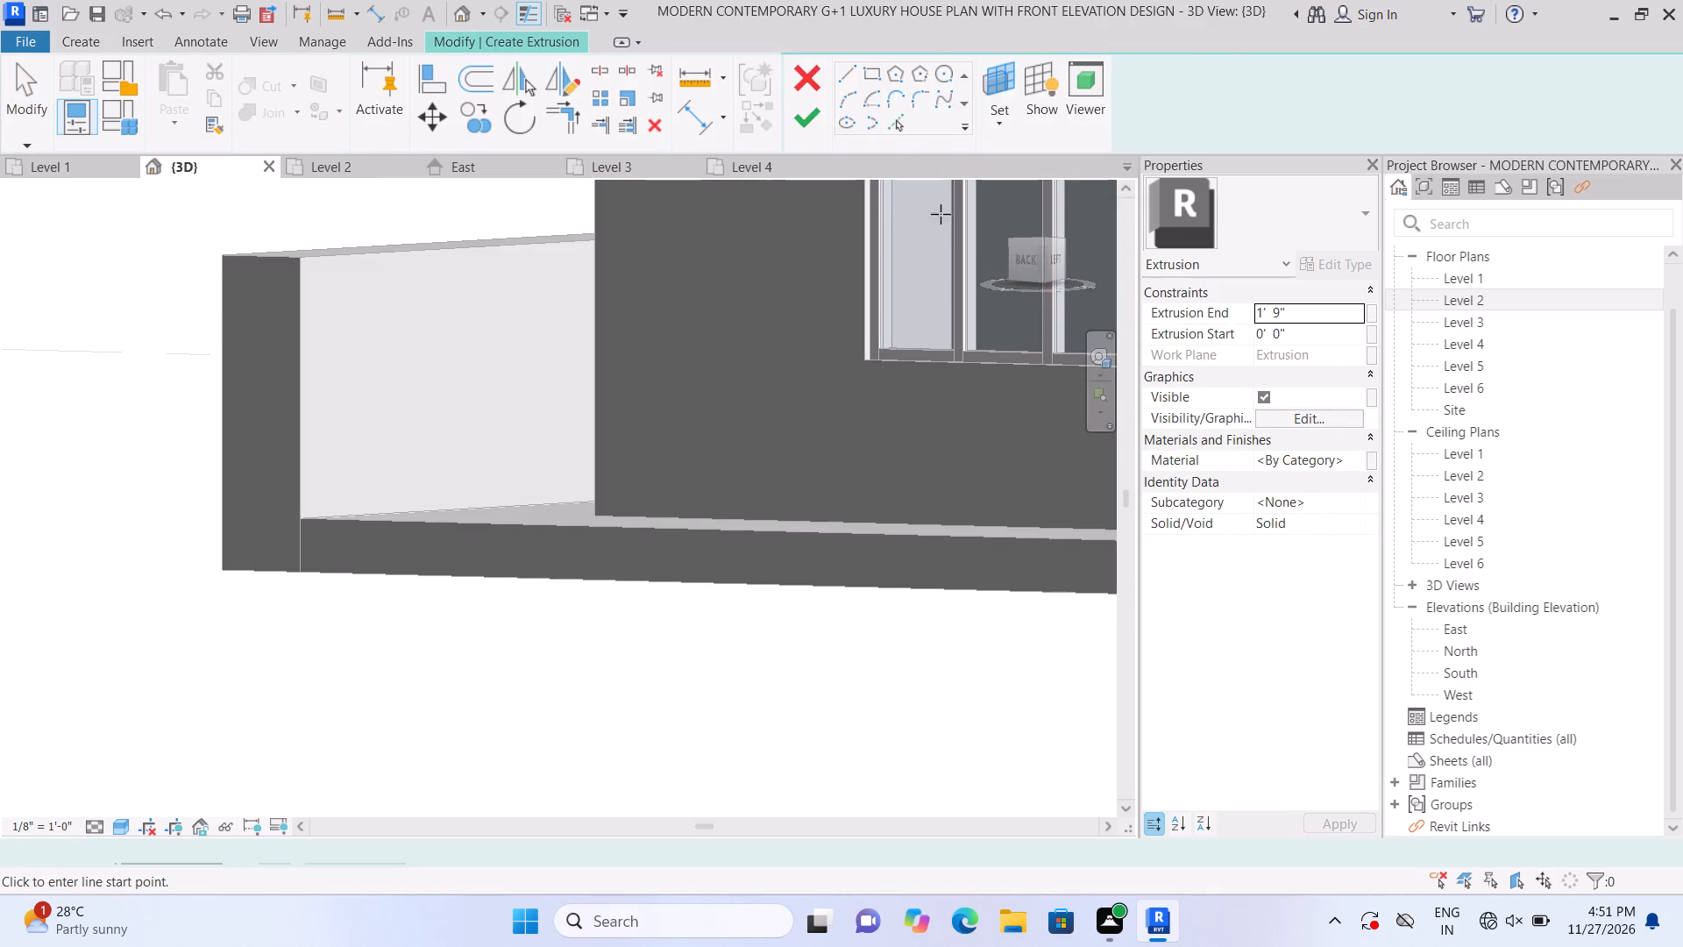
left_click(1131, 132)
left_click(1146, 187)
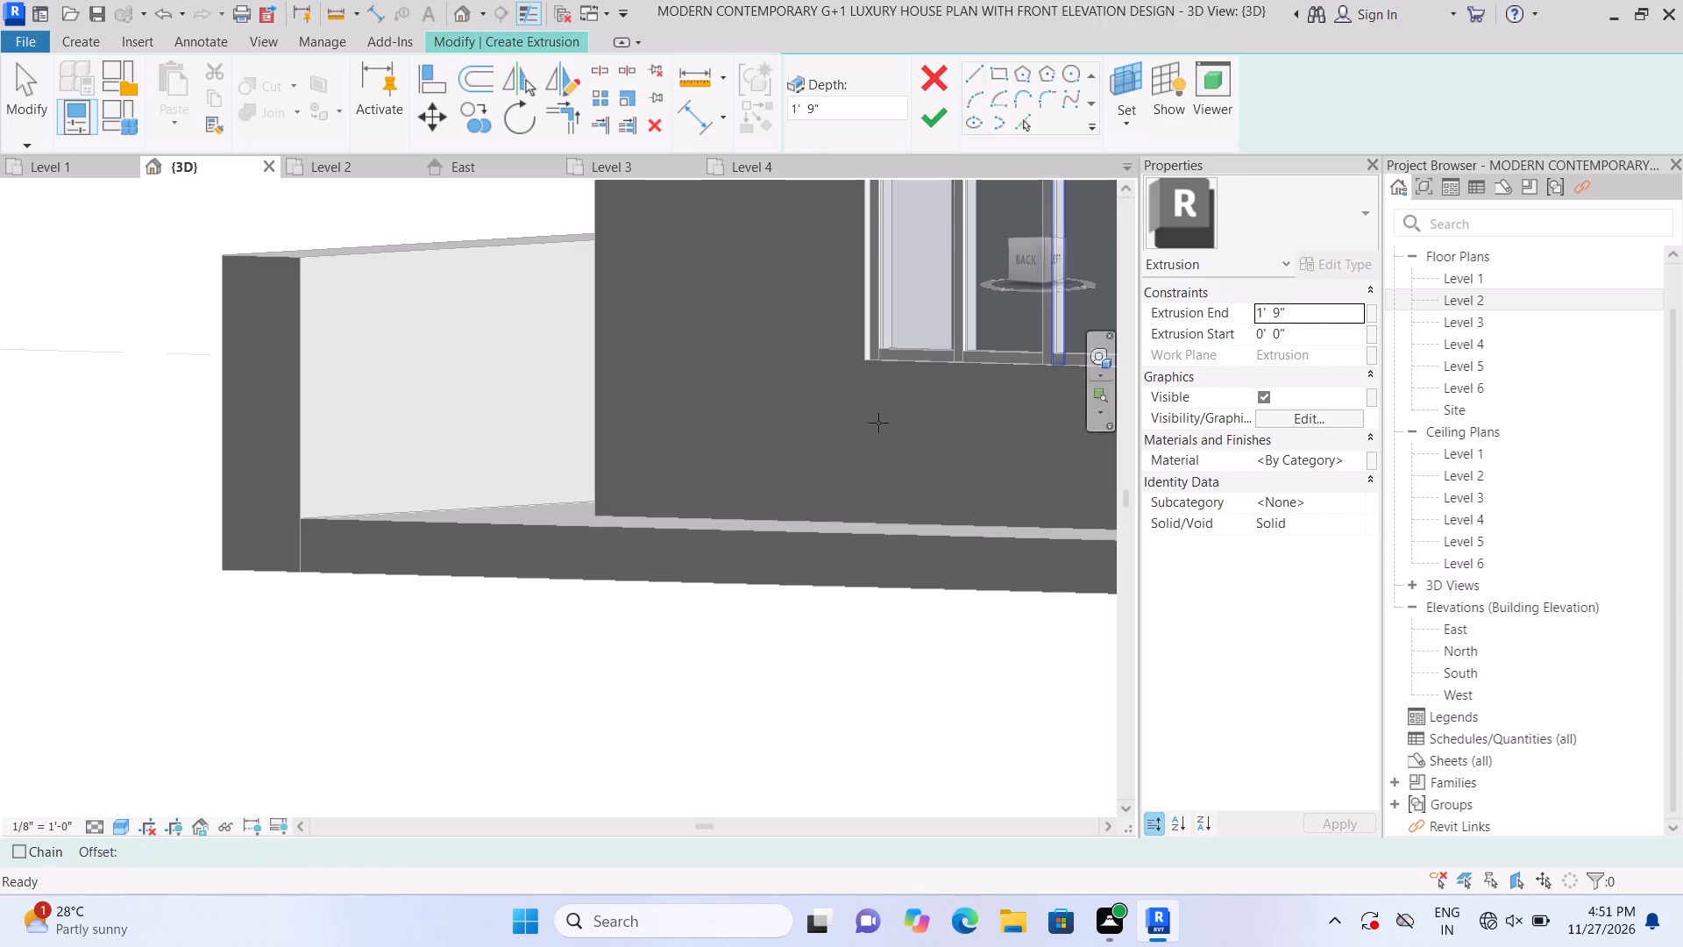
scroll(377, 599, "up", 2)
left_click(412, 513)
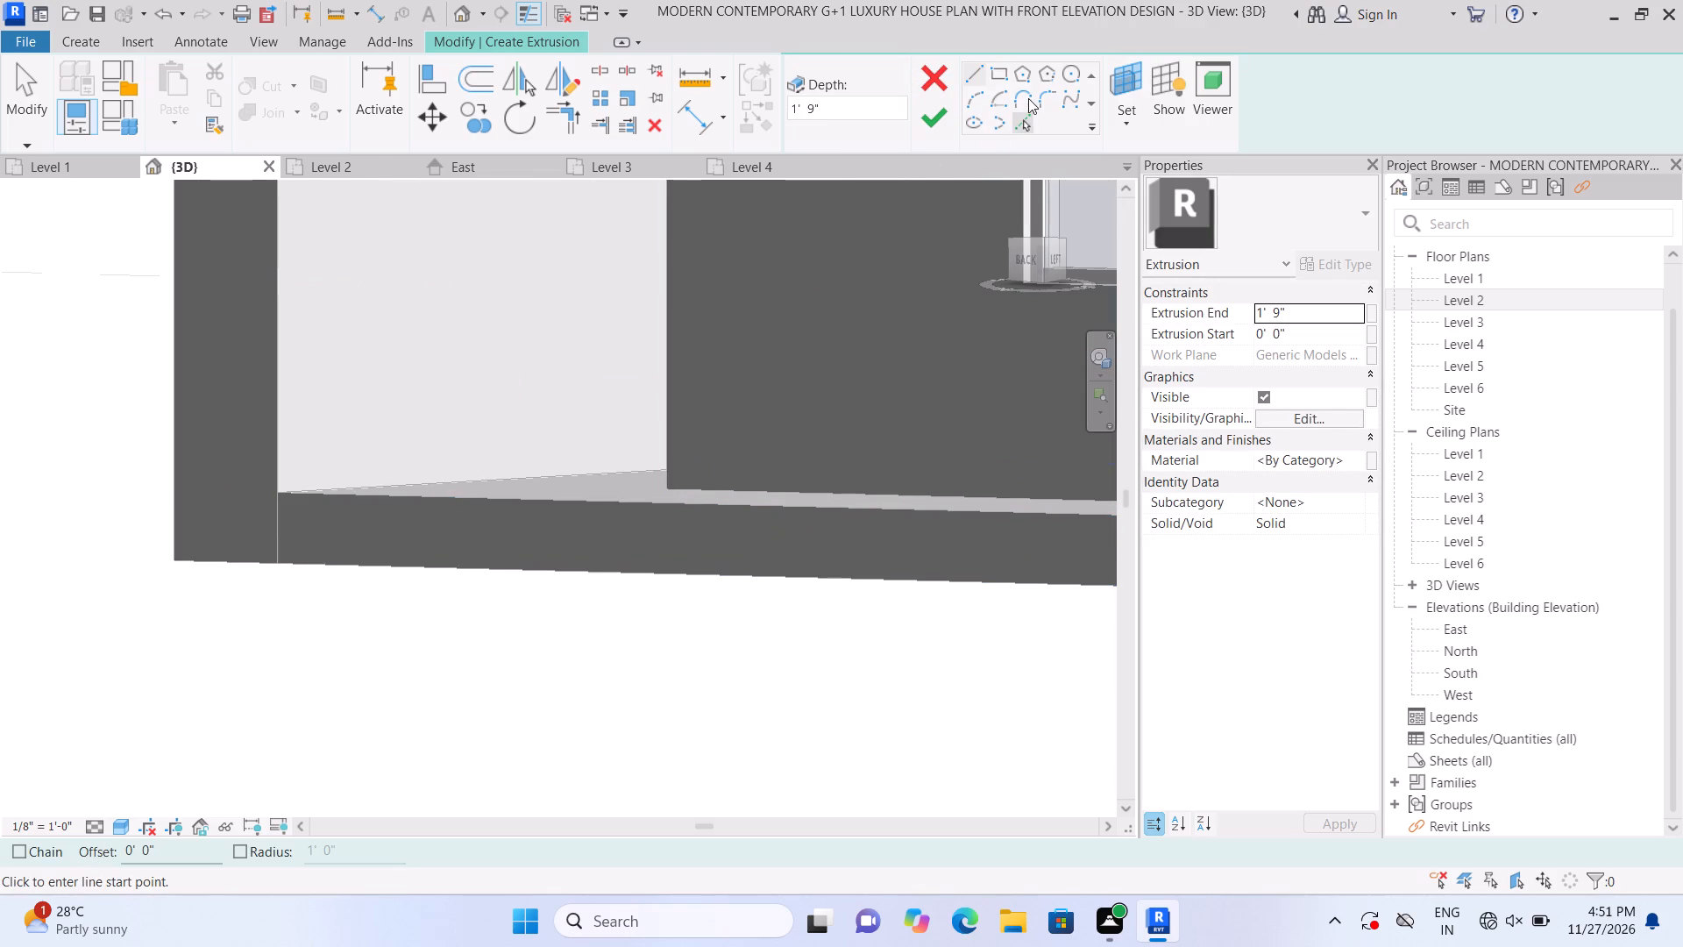
left_click(997, 76)
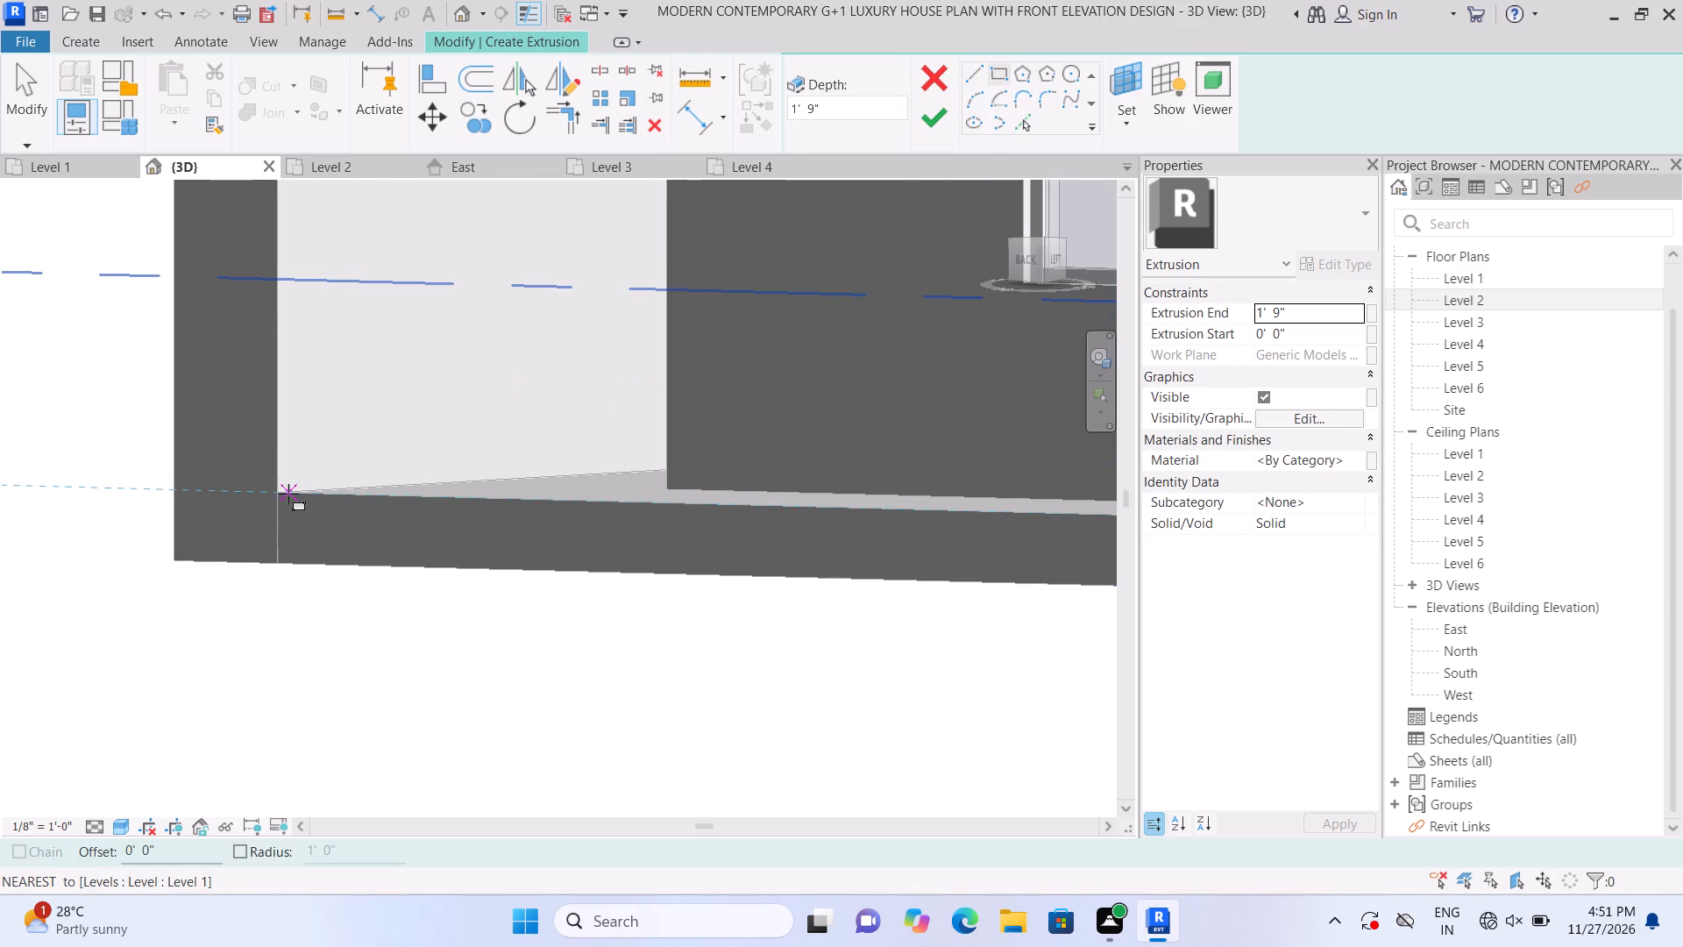
left_click(285, 492)
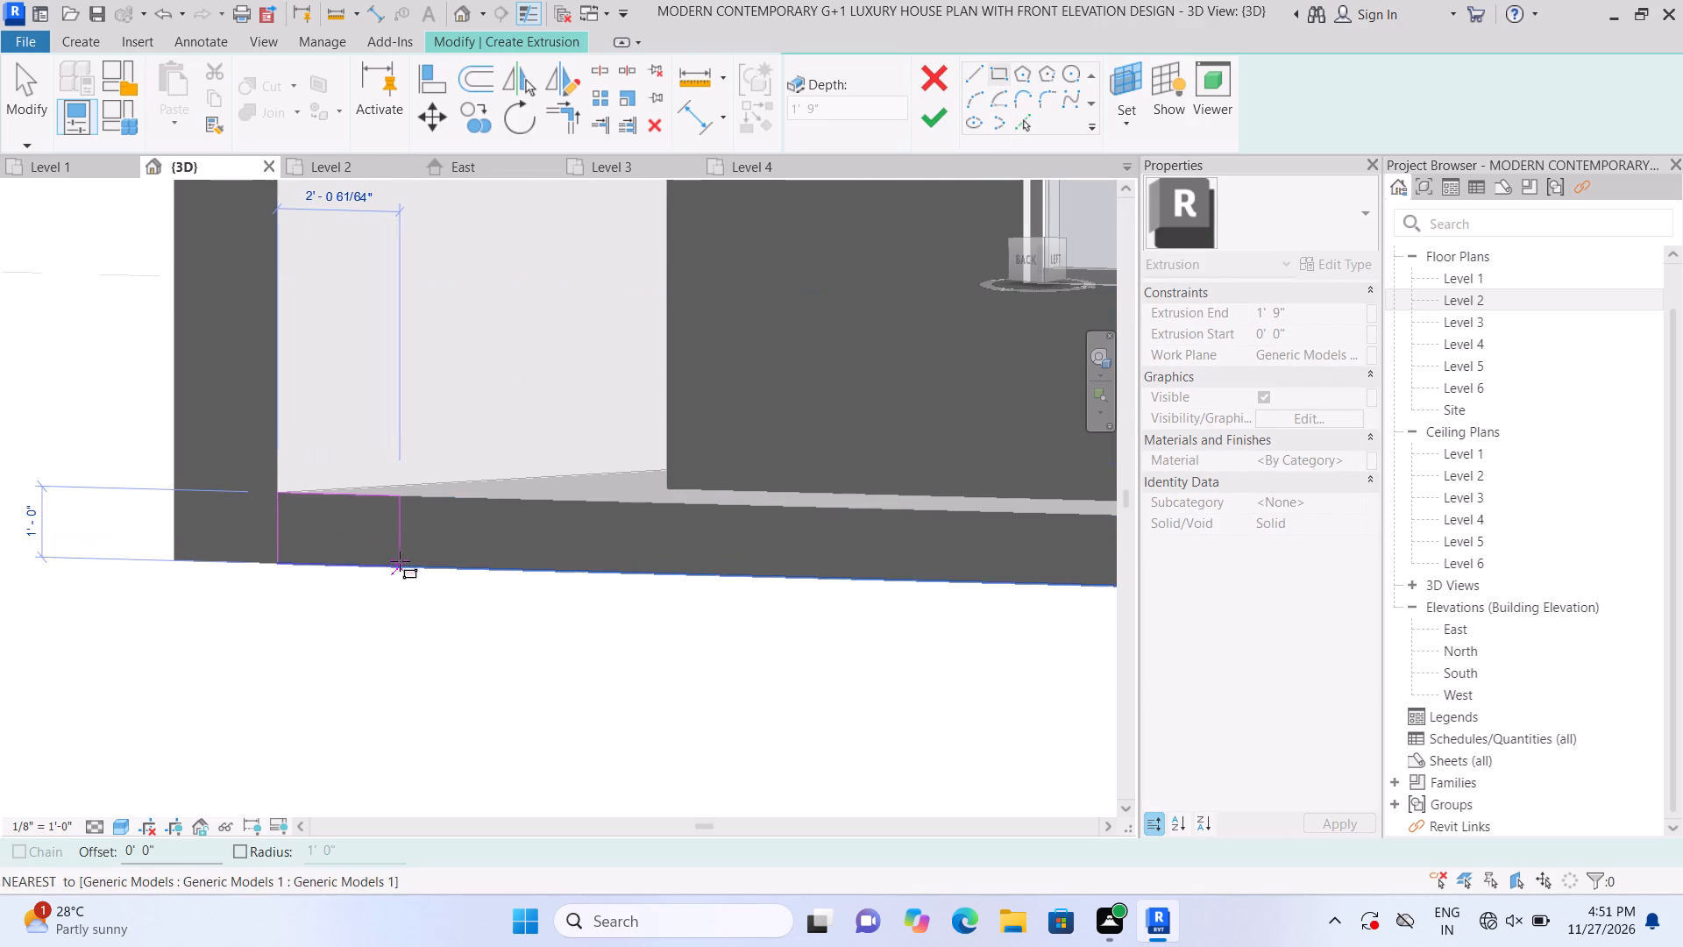
left_click(400, 561)
left_click(938, 130)
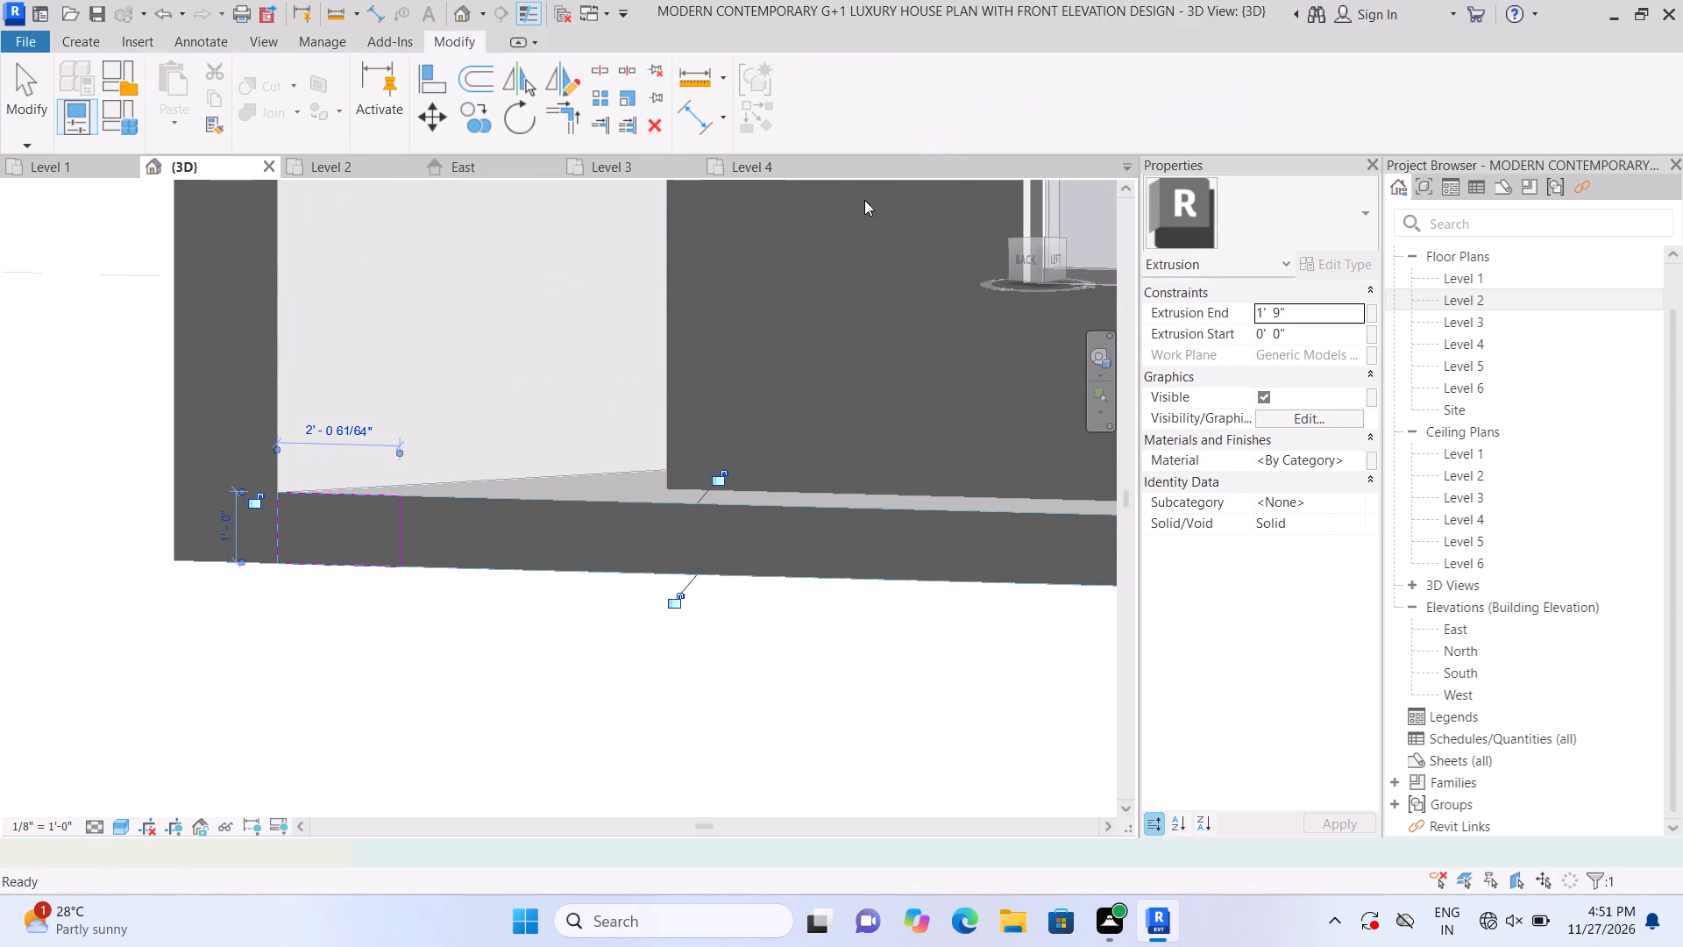
Stretch the new block sideways to the adjoining boundary wall's outer corner and raise its top to the wall's top.
middle_click_drag(260, 644, 320, 677)
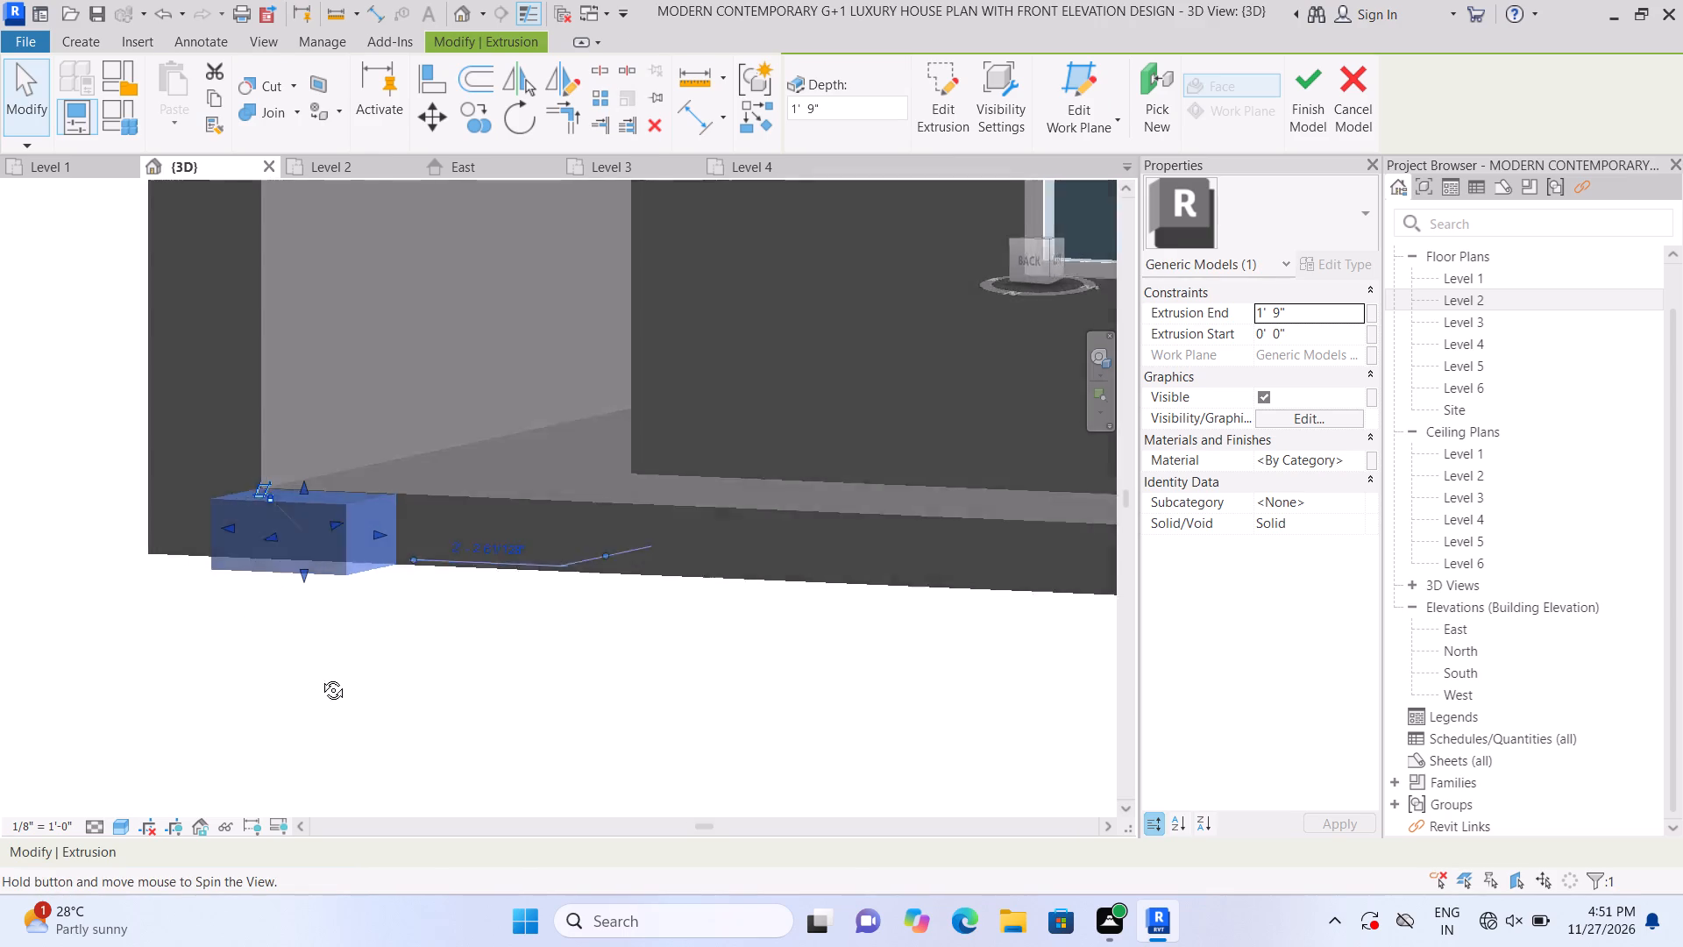
middle_click_drag(320, 677, 449, 695)
scroll(195, 575, "up", 2)
left_click_drag(234, 520, 216, 527)
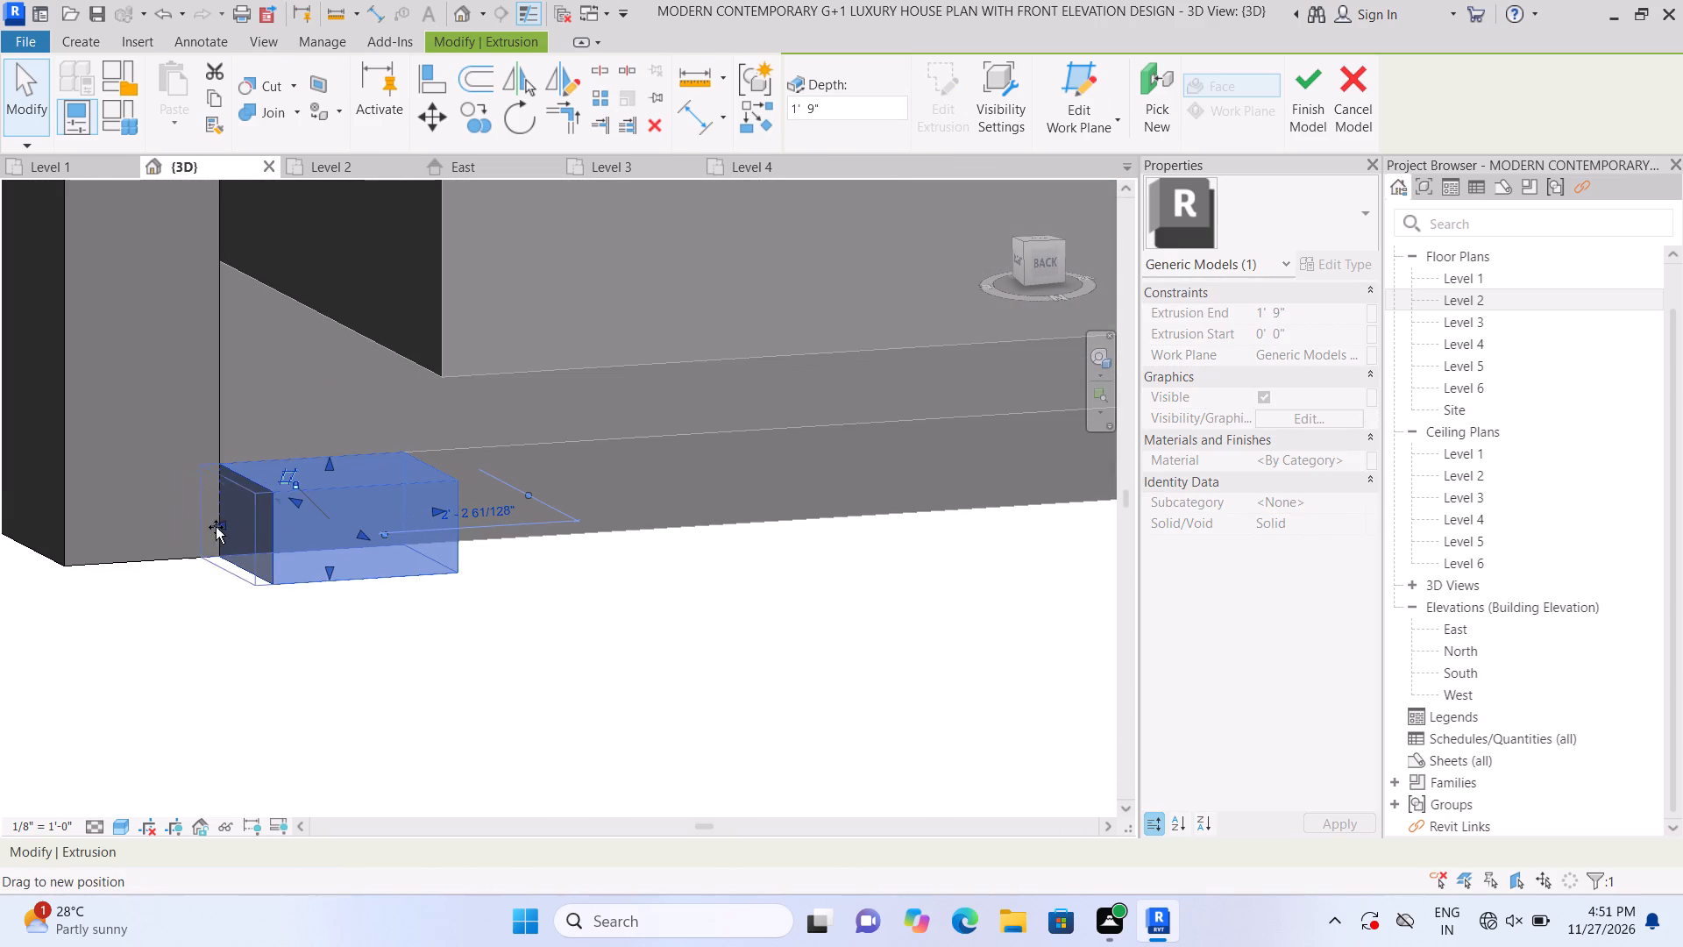
left_click_drag(216, 527, 95, 527)
left_click_drag(137, 677, 156, 680)
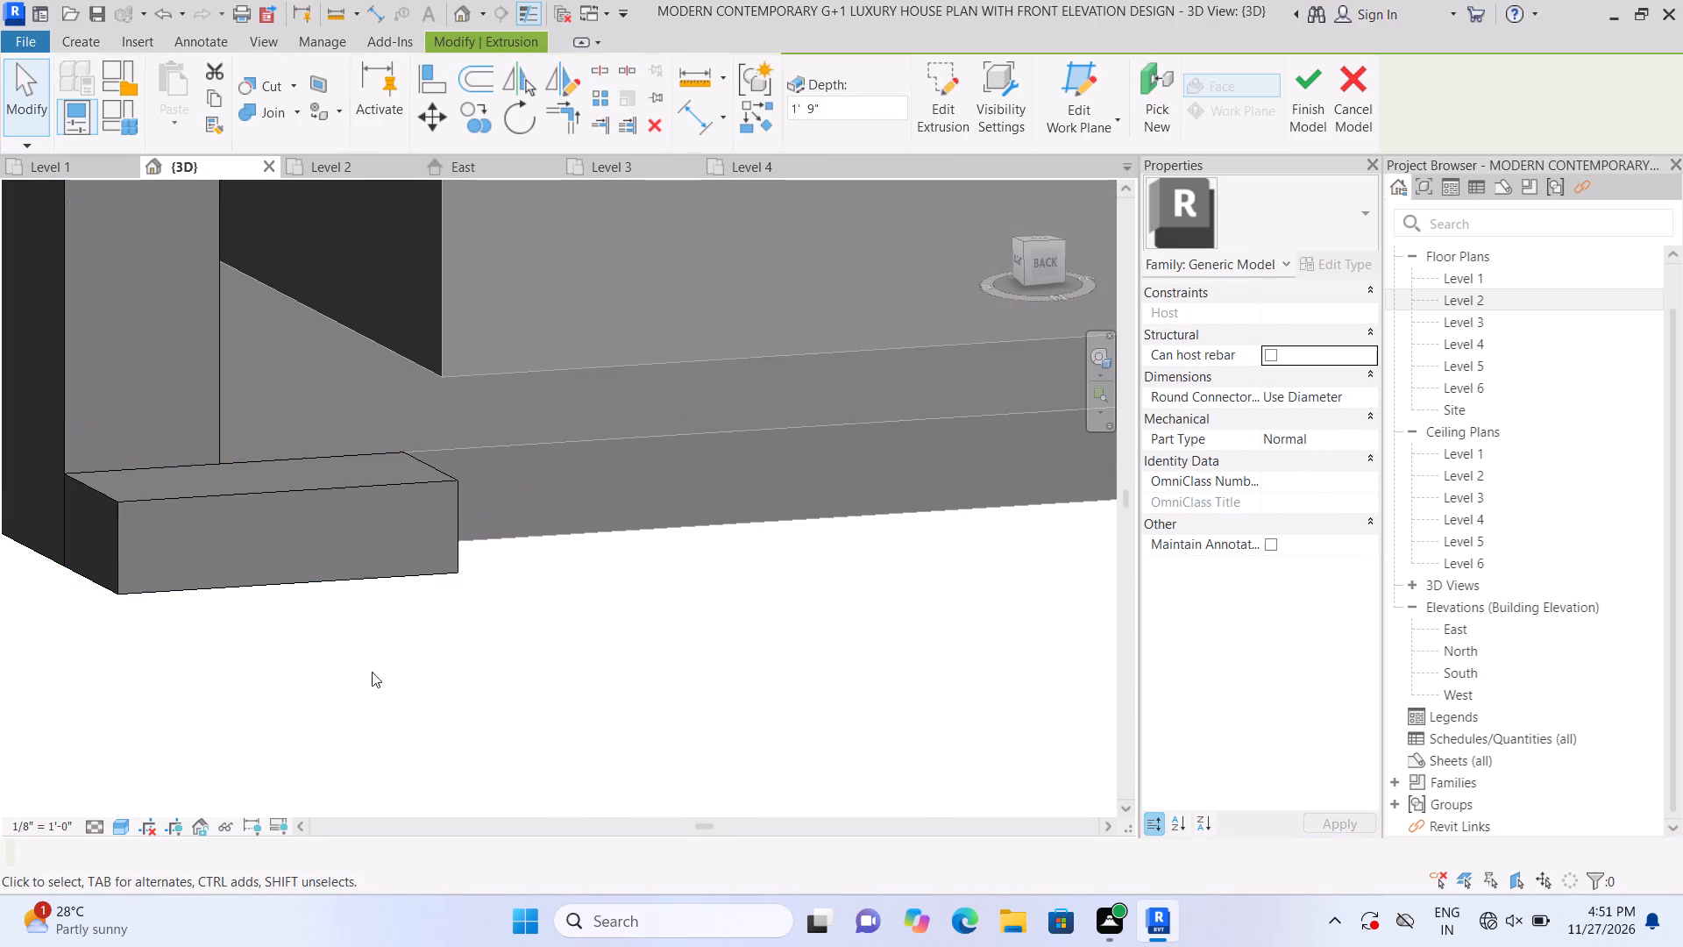
scroll(401, 630, "down", 2)
left_click(357, 565)
scroll(331, 514, "down", 4)
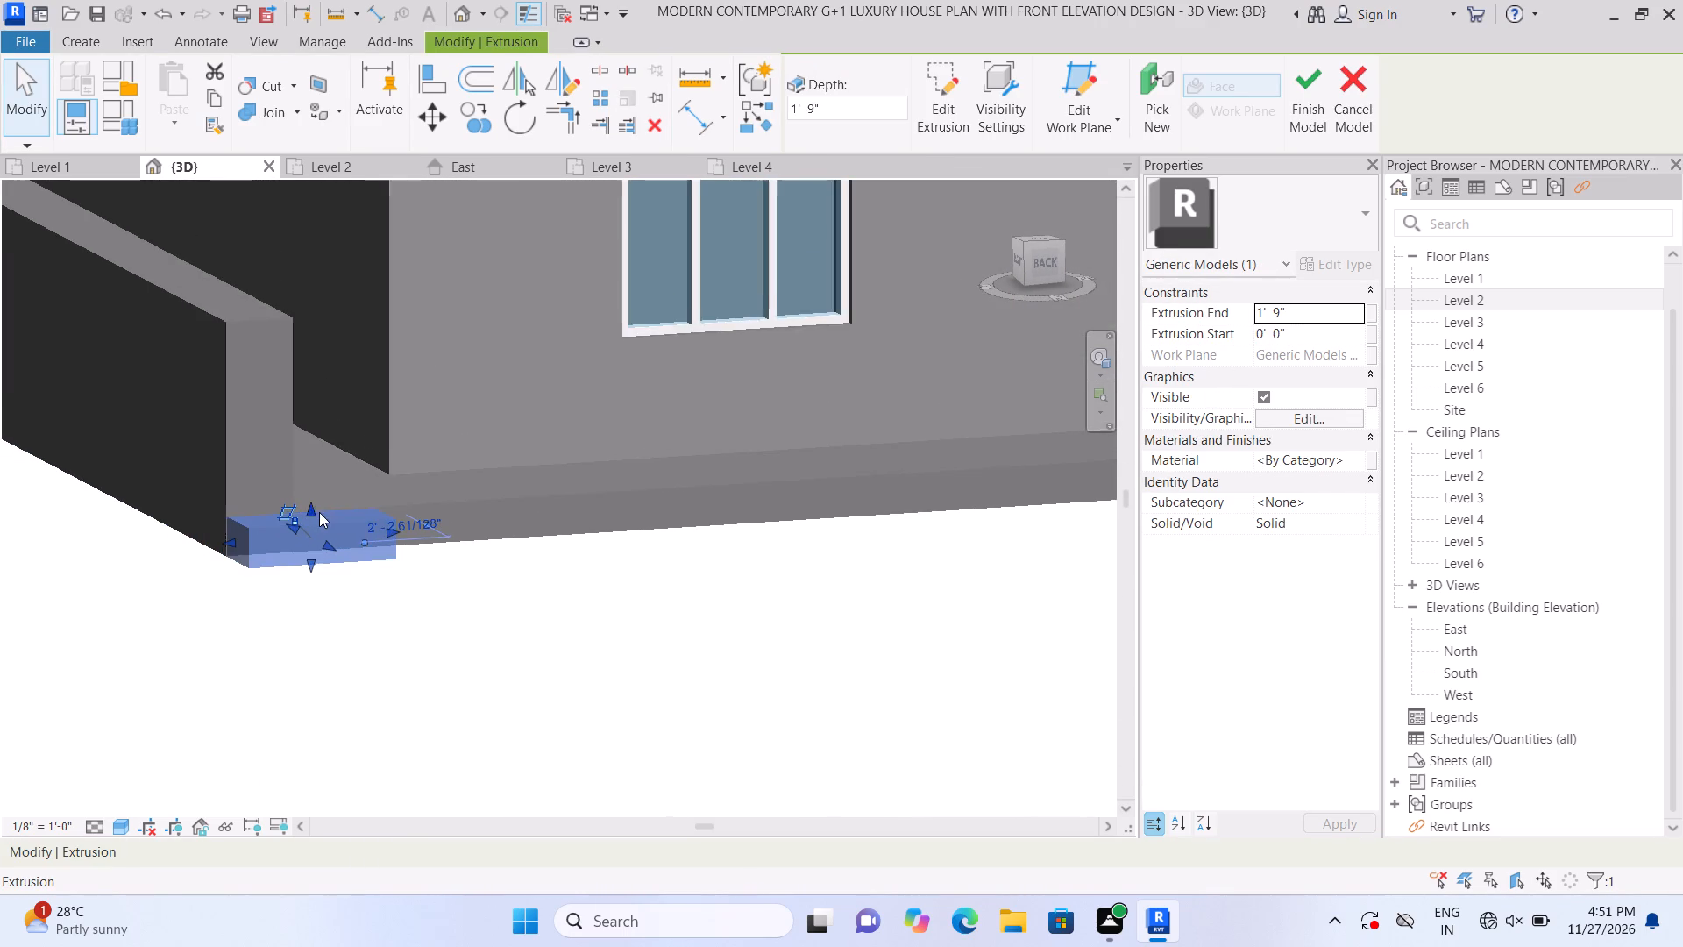
left_click_drag(306, 506, 317, 326)
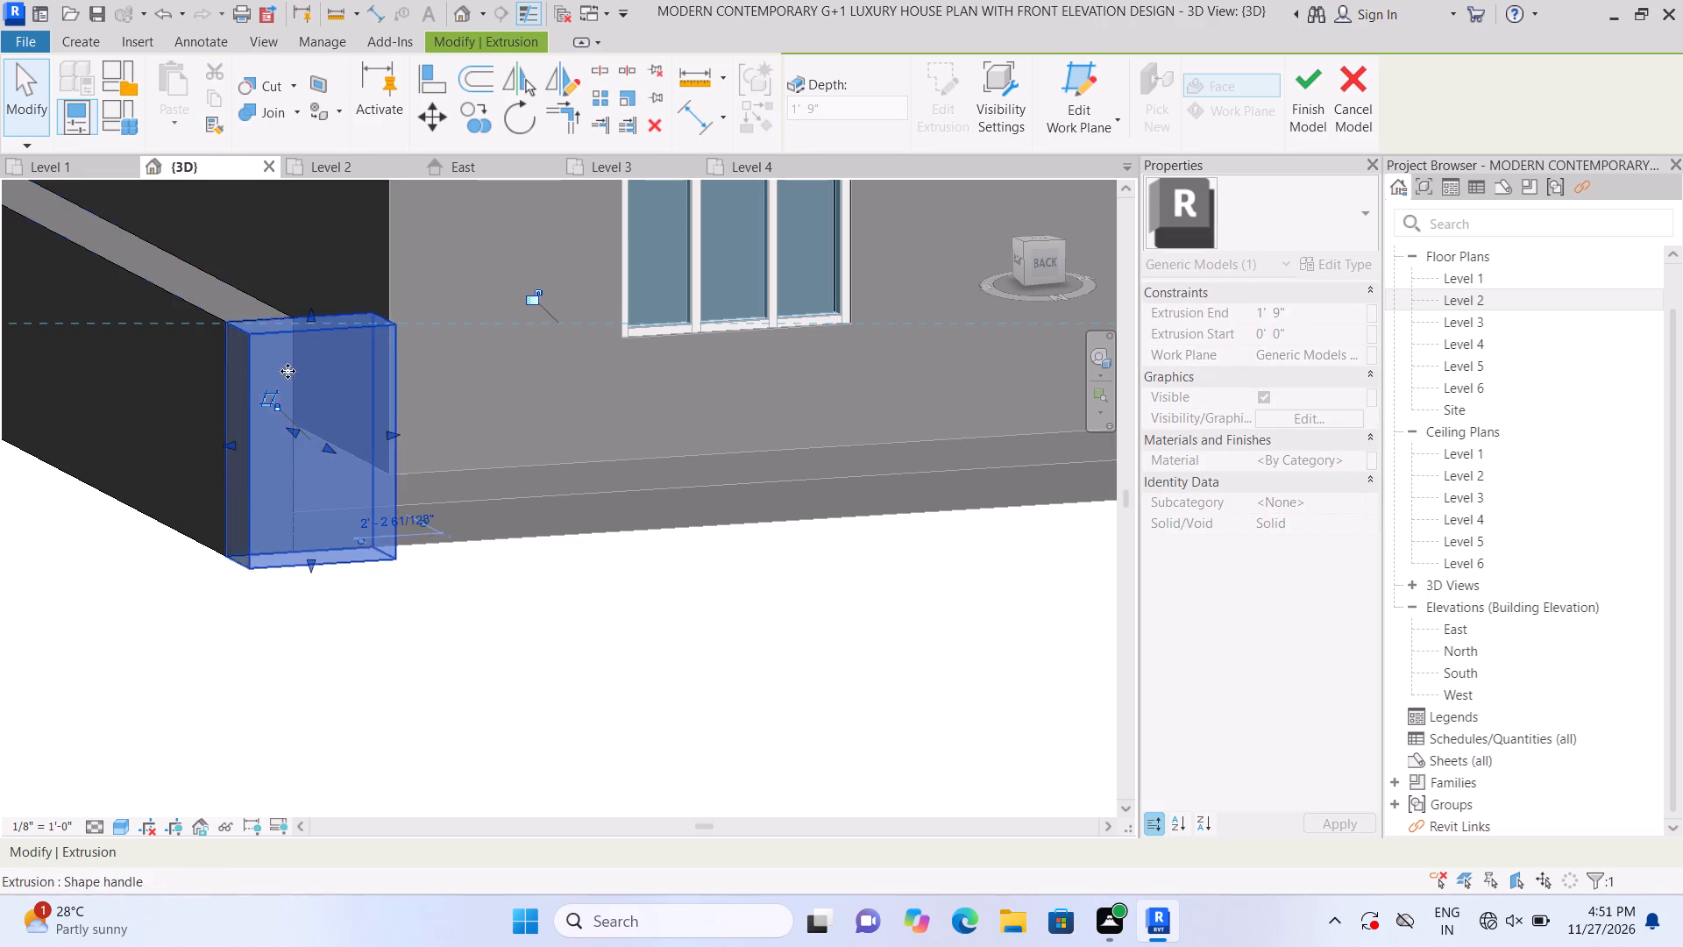
left_click(184, 652)
Join the geometry of the adjoining boundary wall with the new corner block.
scroll(106, 468, "up", 3)
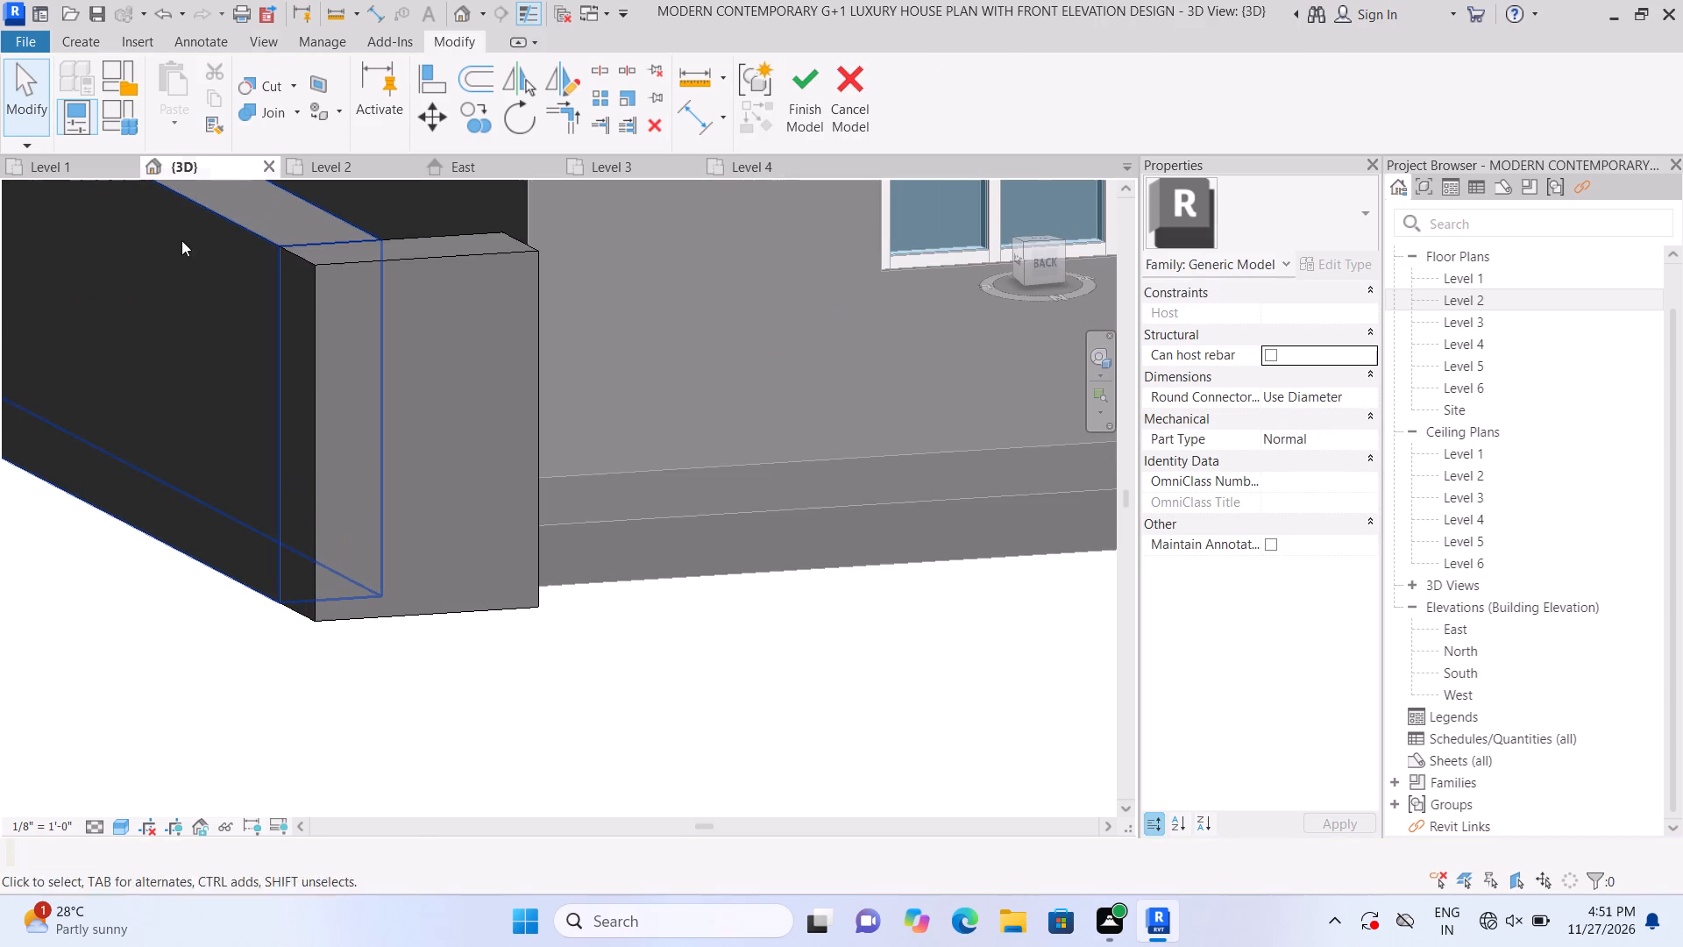
left_click(301, 103)
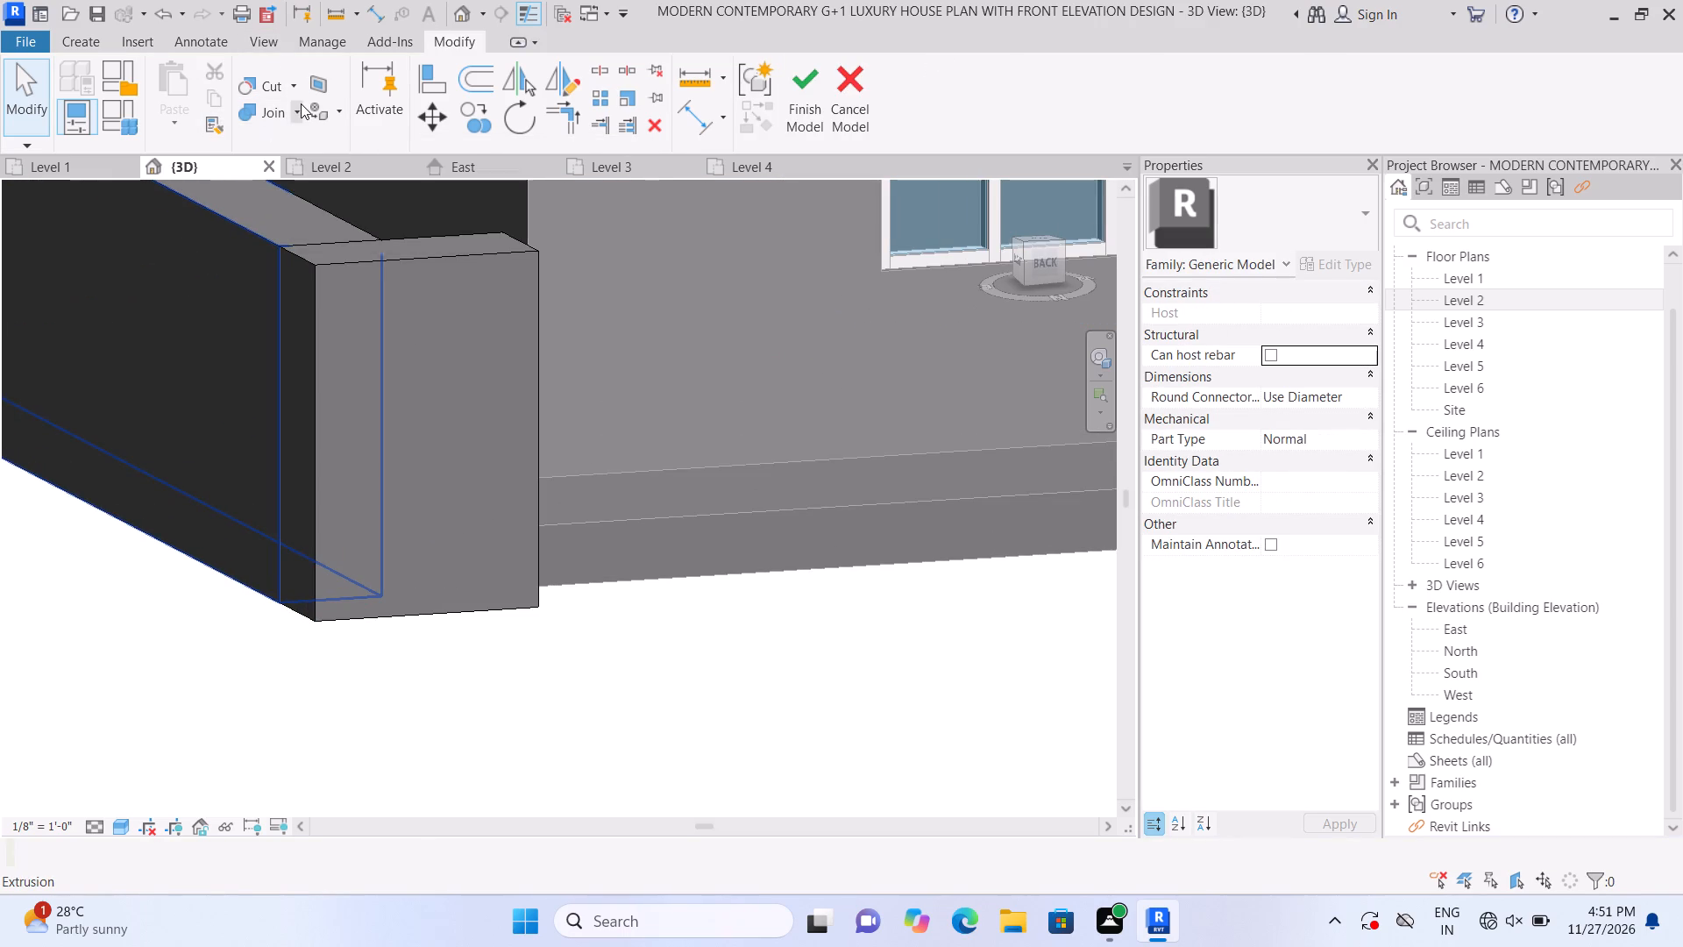
left_click(302, 146)
left_click(269, 246)
left_click(337, 294)
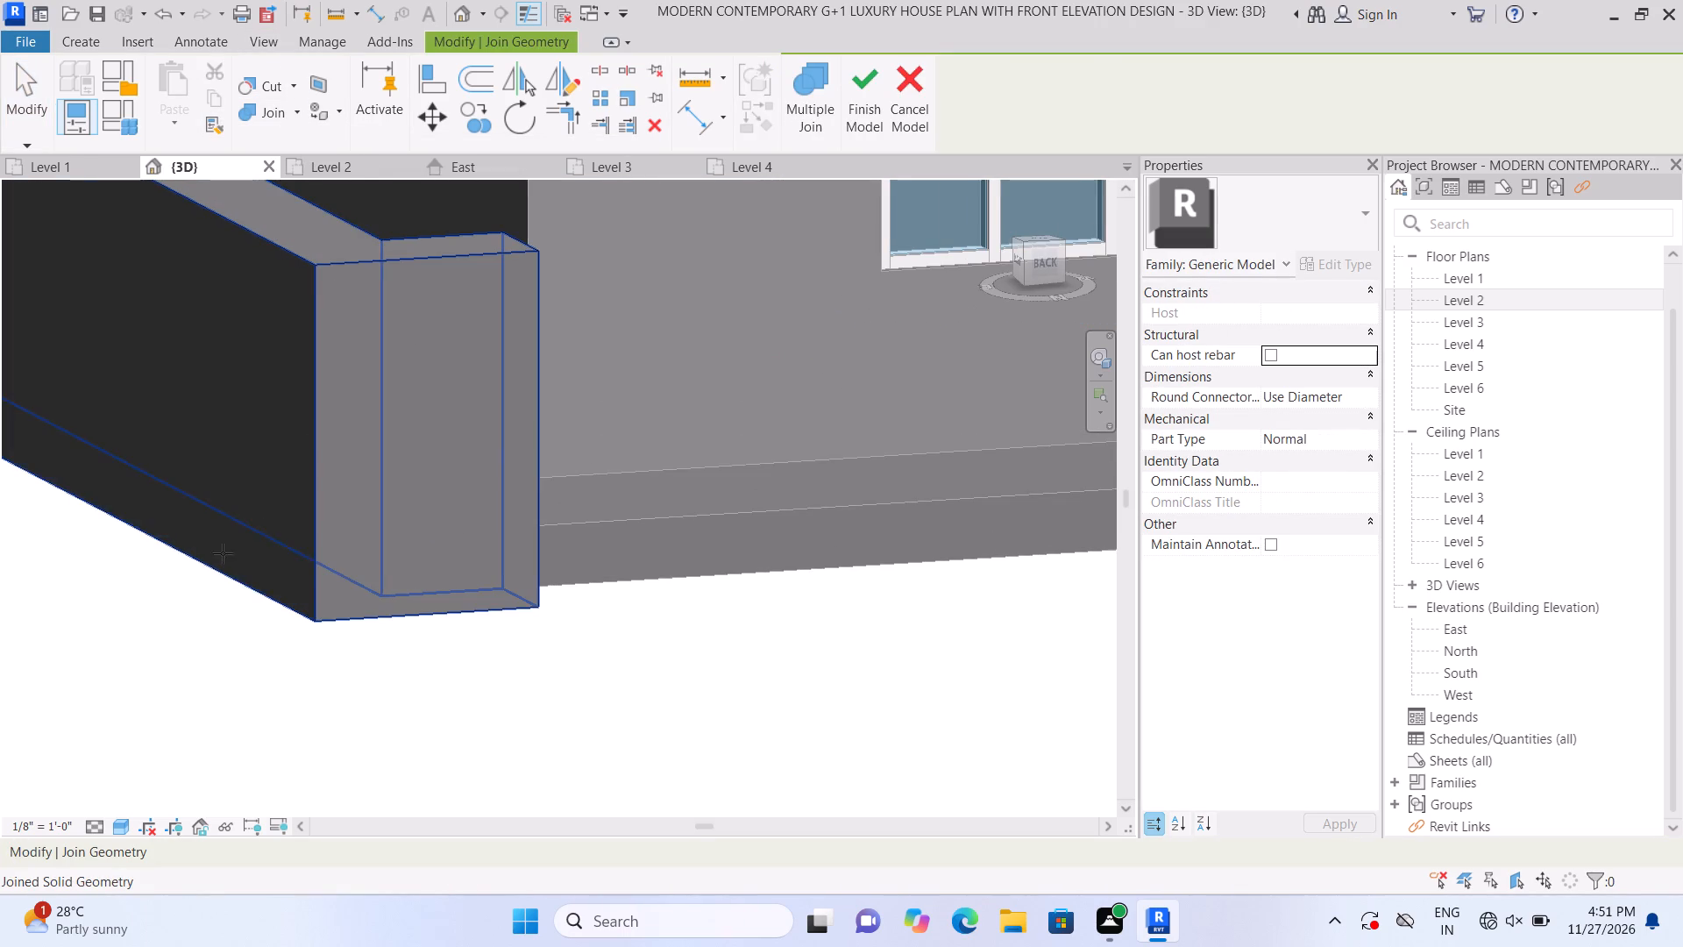
scroll(223, 569, "down", 2)
key("Escape")
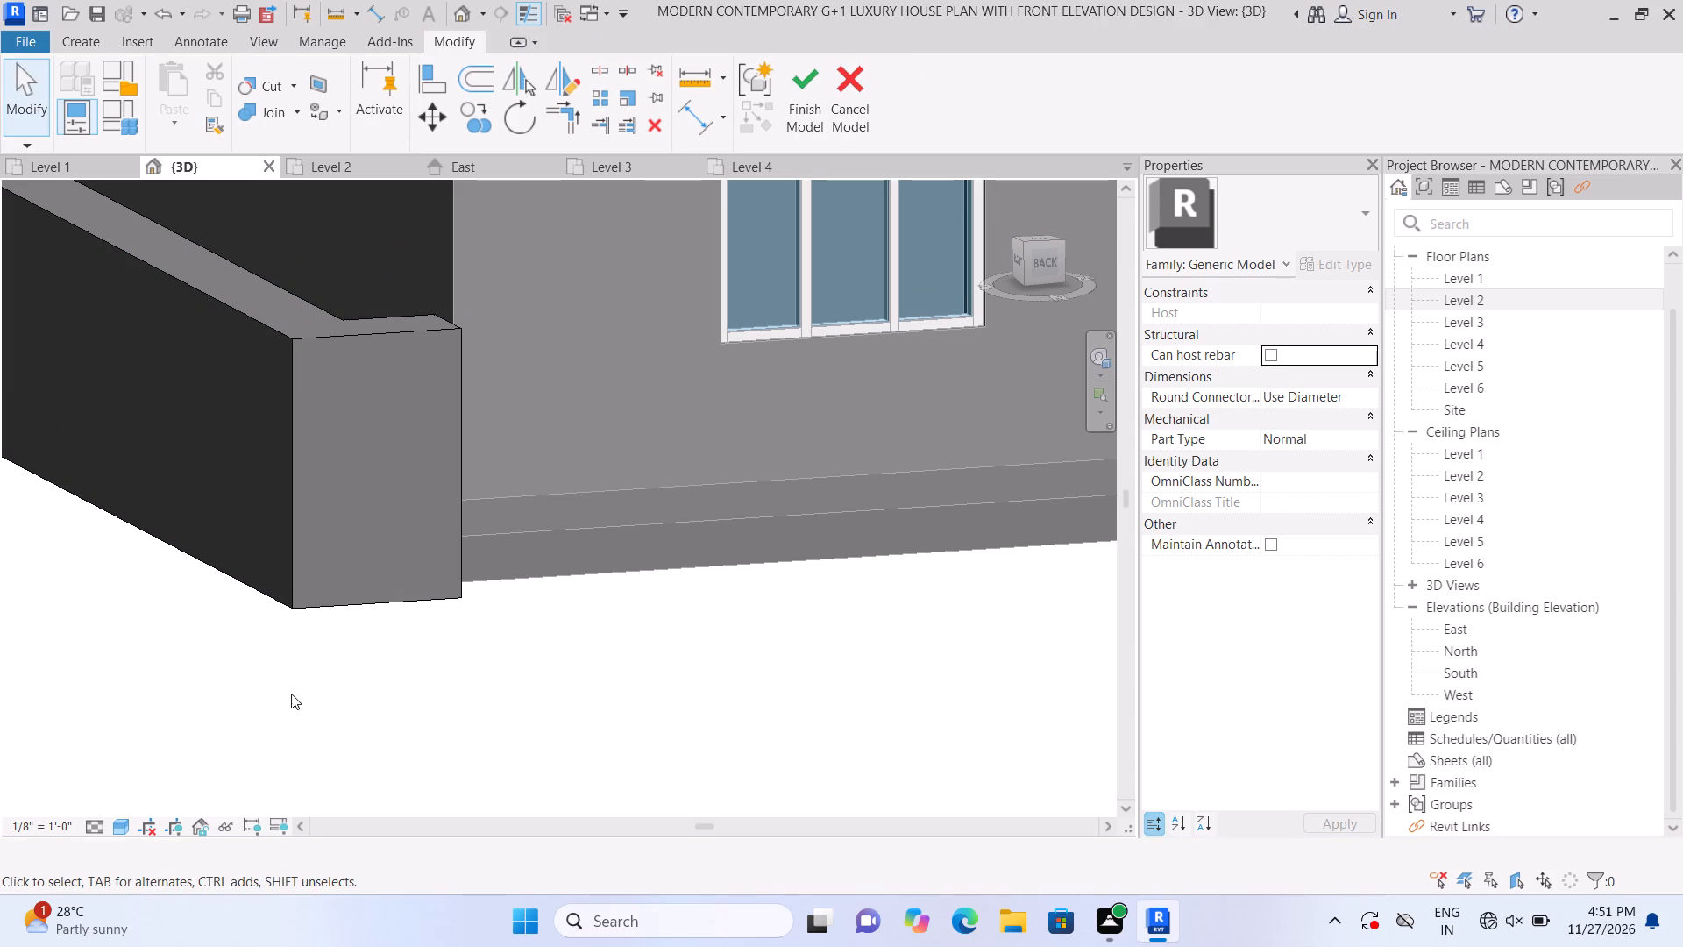
Stretch the corner block along the slab's remaining open edge to the nearest front wall segment, forming the last boundary wall.
middle_click_drag(451, 725, 305, 675)
scroll(286, 666, "down", 2)
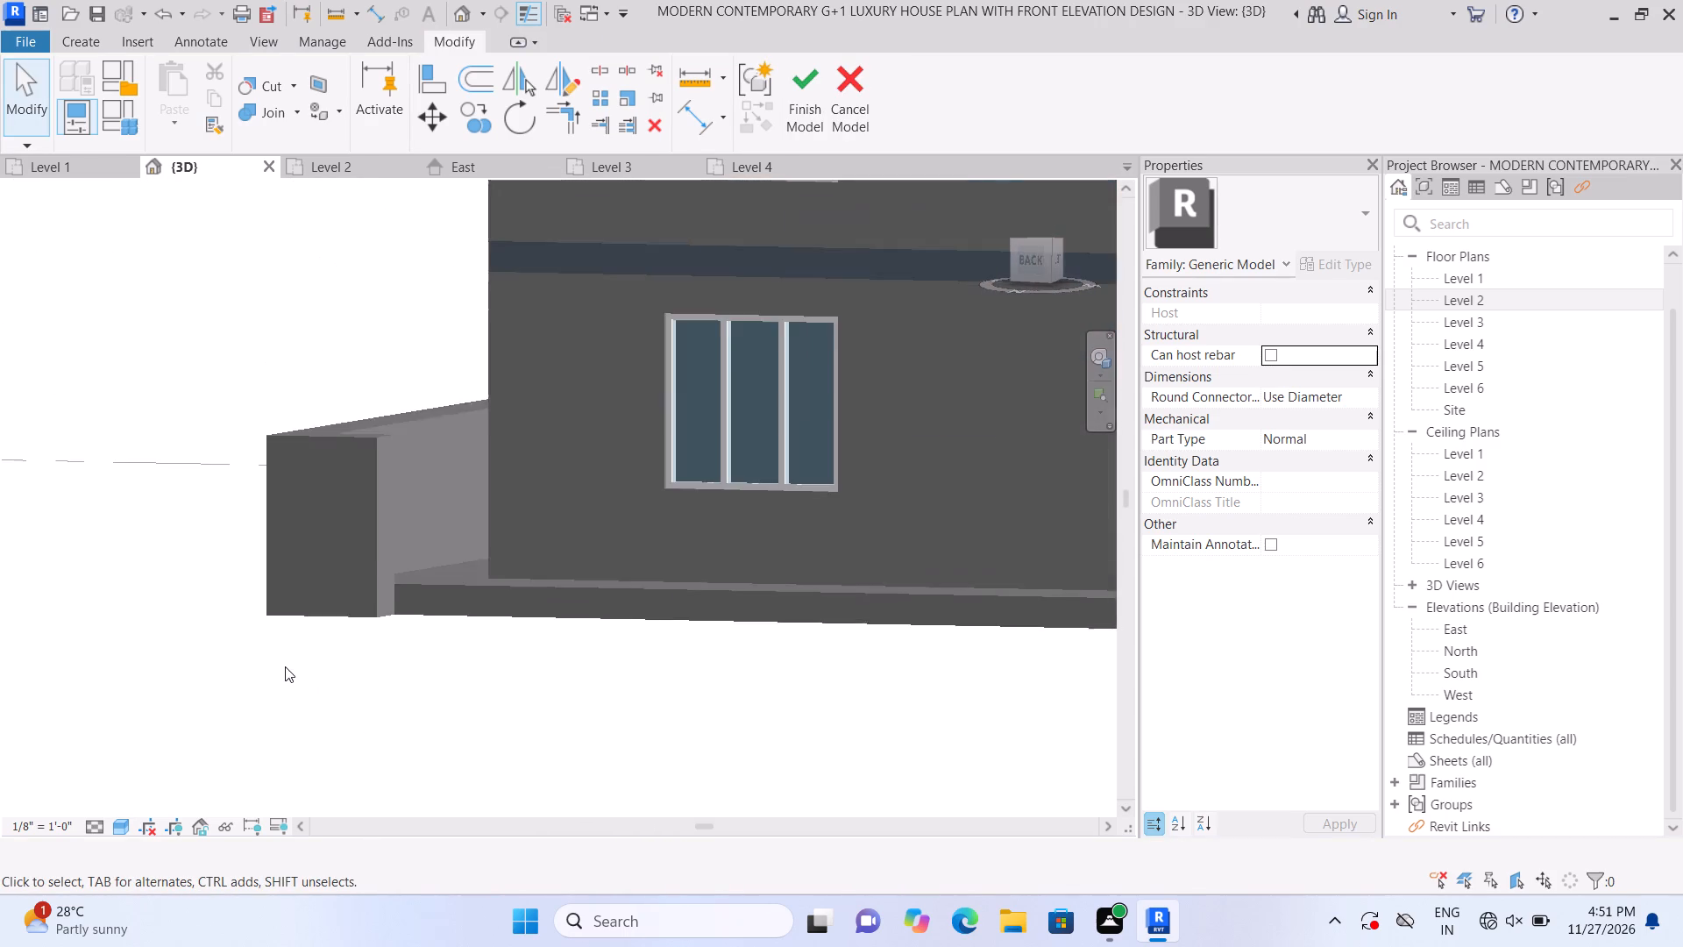
scroll(285, 666, "down", 7)
middle_click_drag(295, 706, 321, 793)
middle_click_drag(435, 758, 286, 740)
left_click(138, 607)
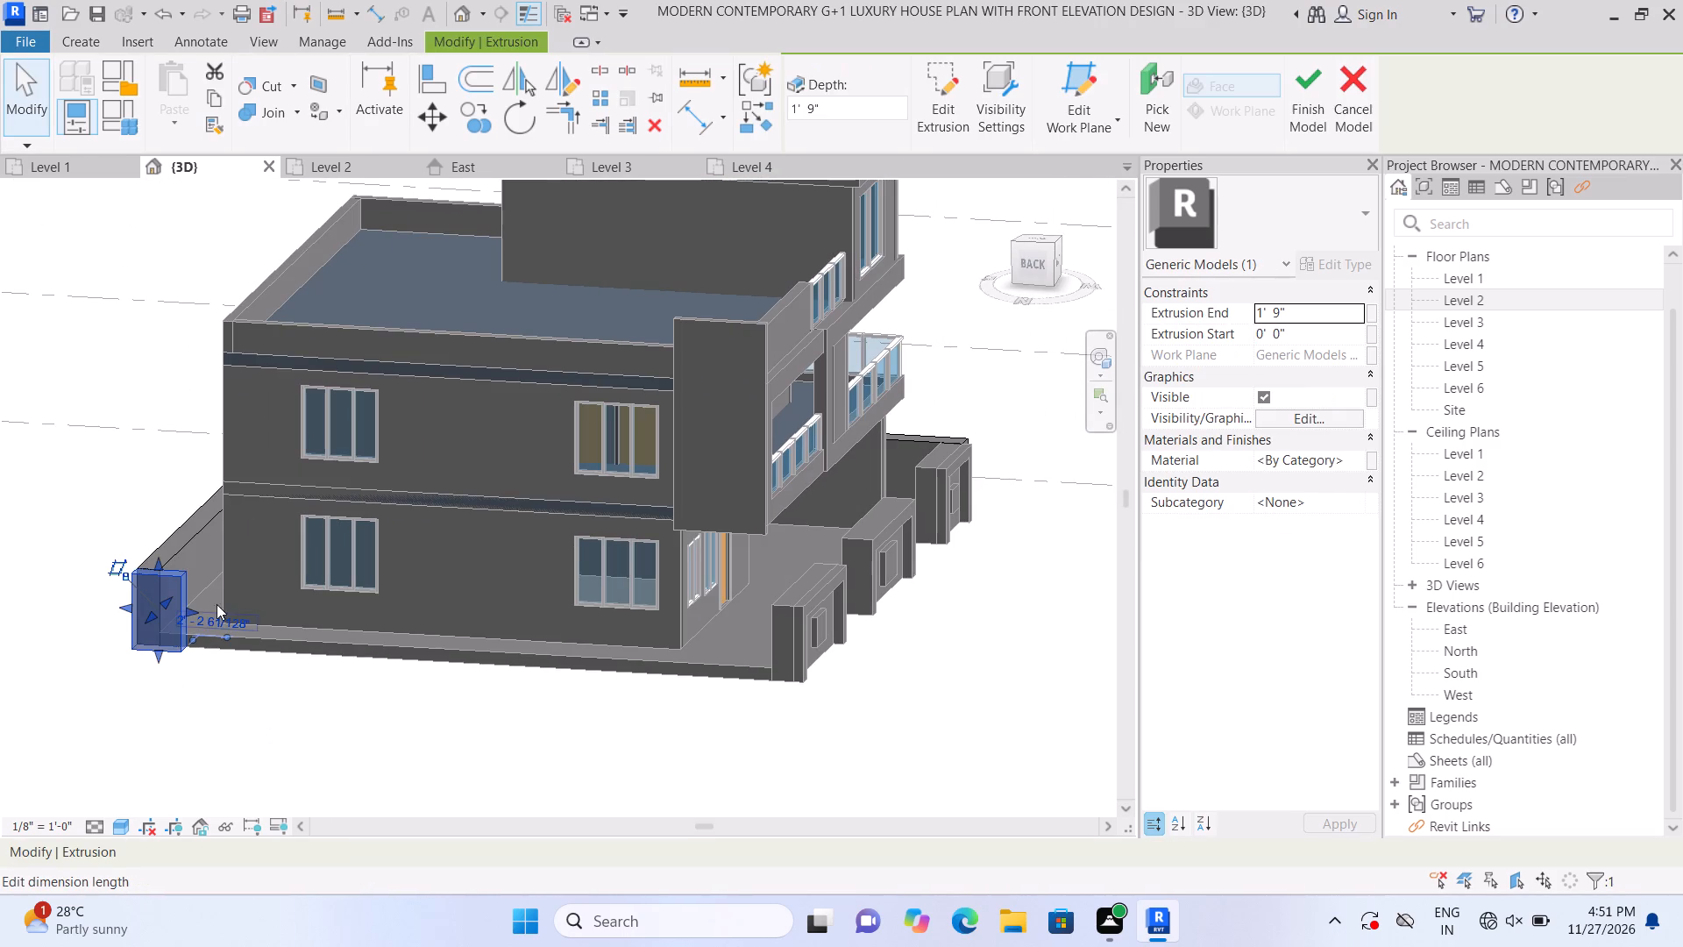
left_click_drag(185, 607, 779, 708)
double_click(779, 708)
scroll(781, 714, "up", 7)
left_click(787, 560)
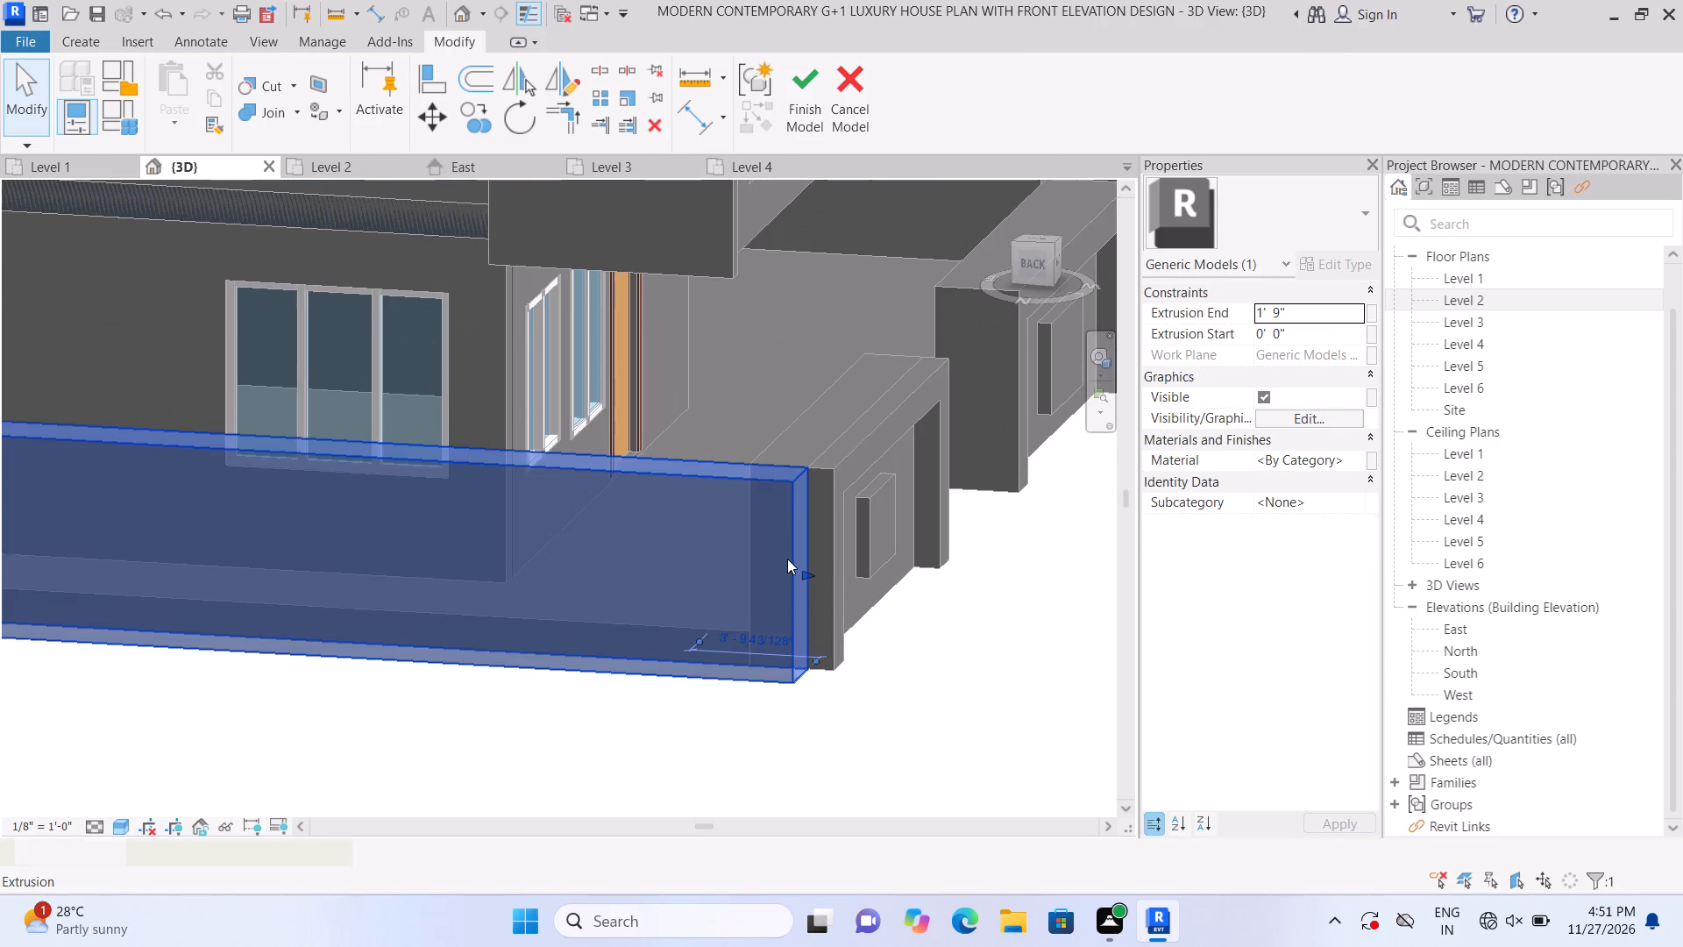
scroll(787, 559, "up", 3)
left_click_drag(809, 580, 782, 567)
scroll(786, 582, "up", 1)
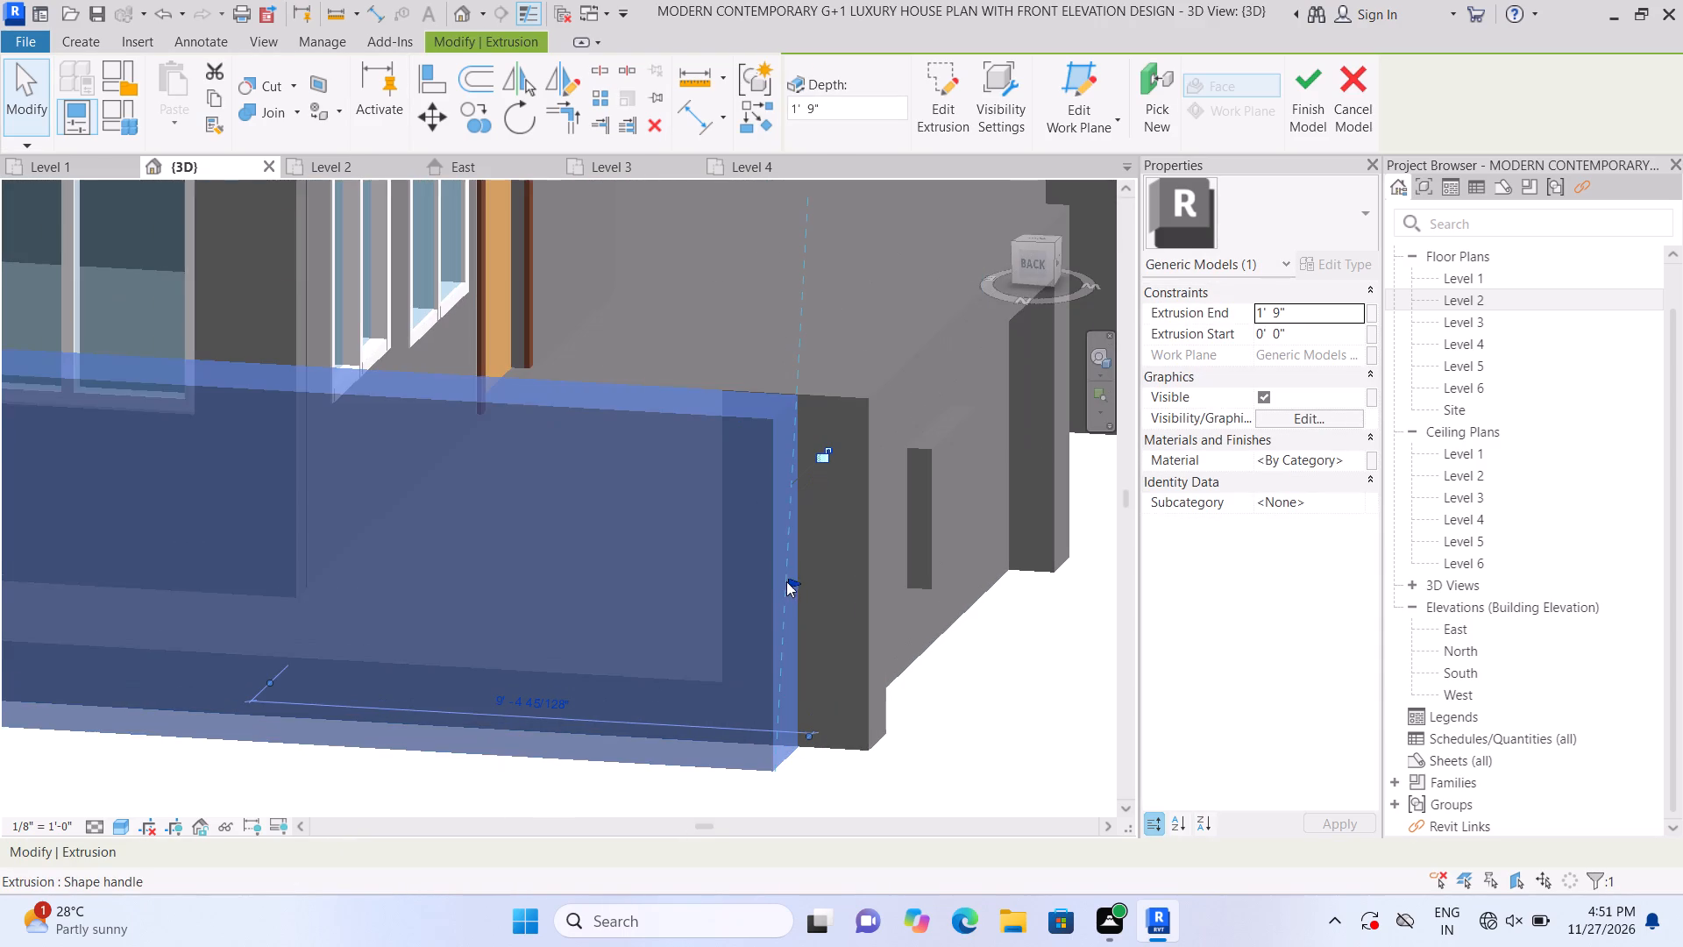
left_click_drag(791, 579, 814, 591)
scroll(767, 623, "down", 2)
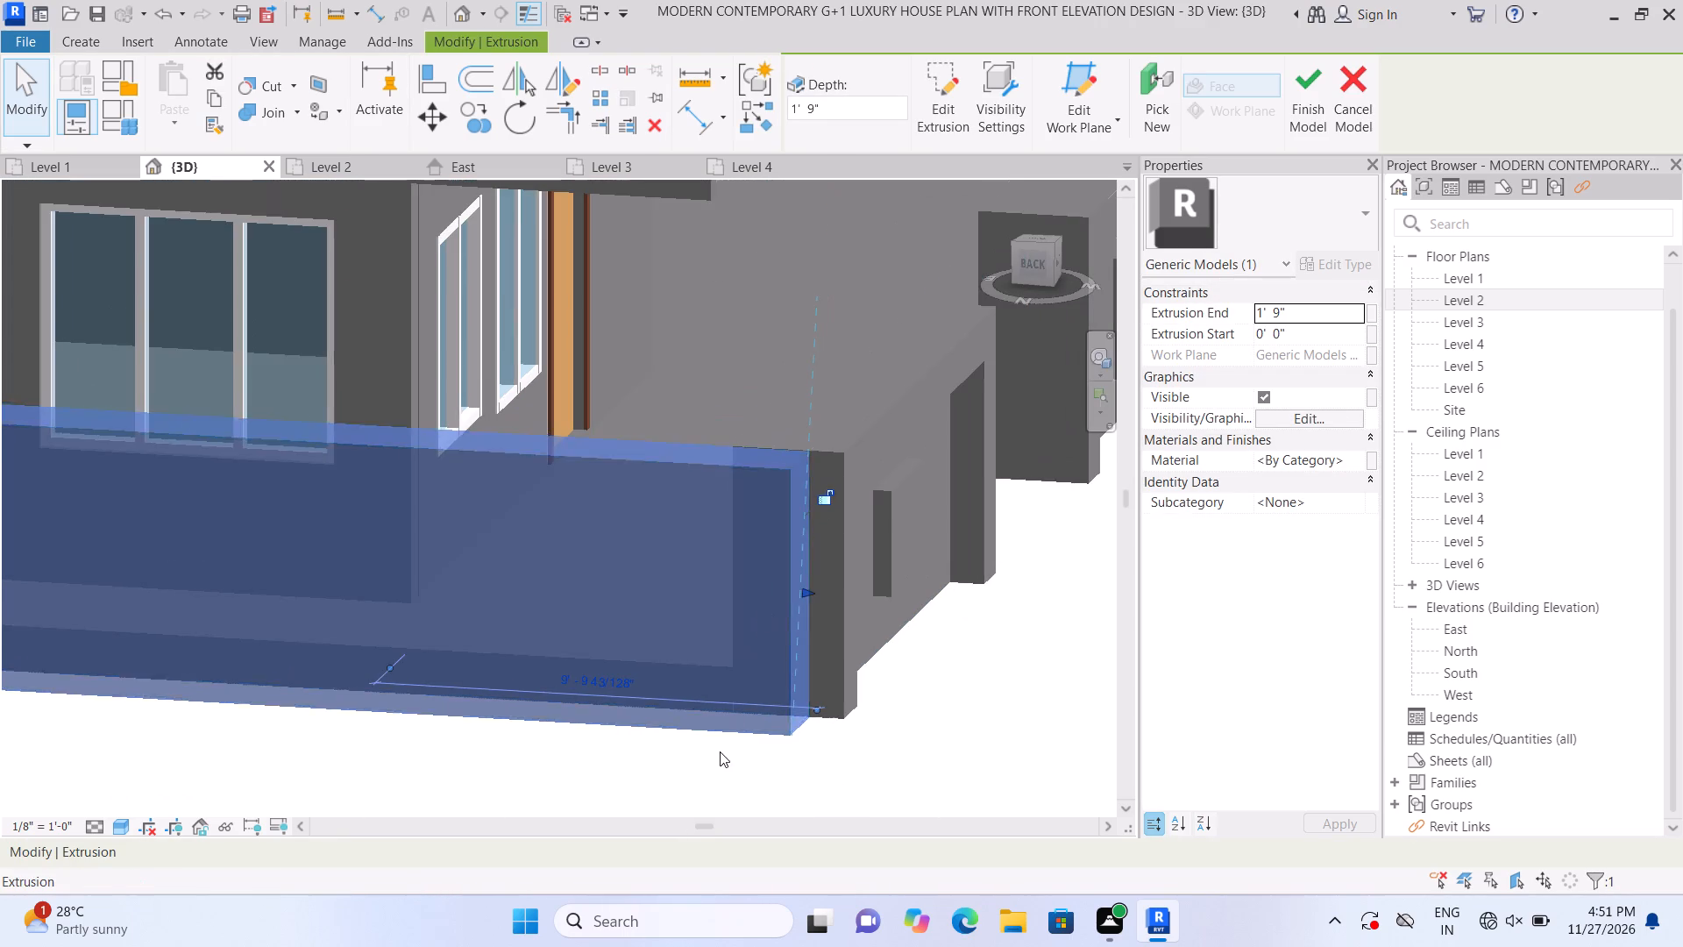
left_click(709, 763)
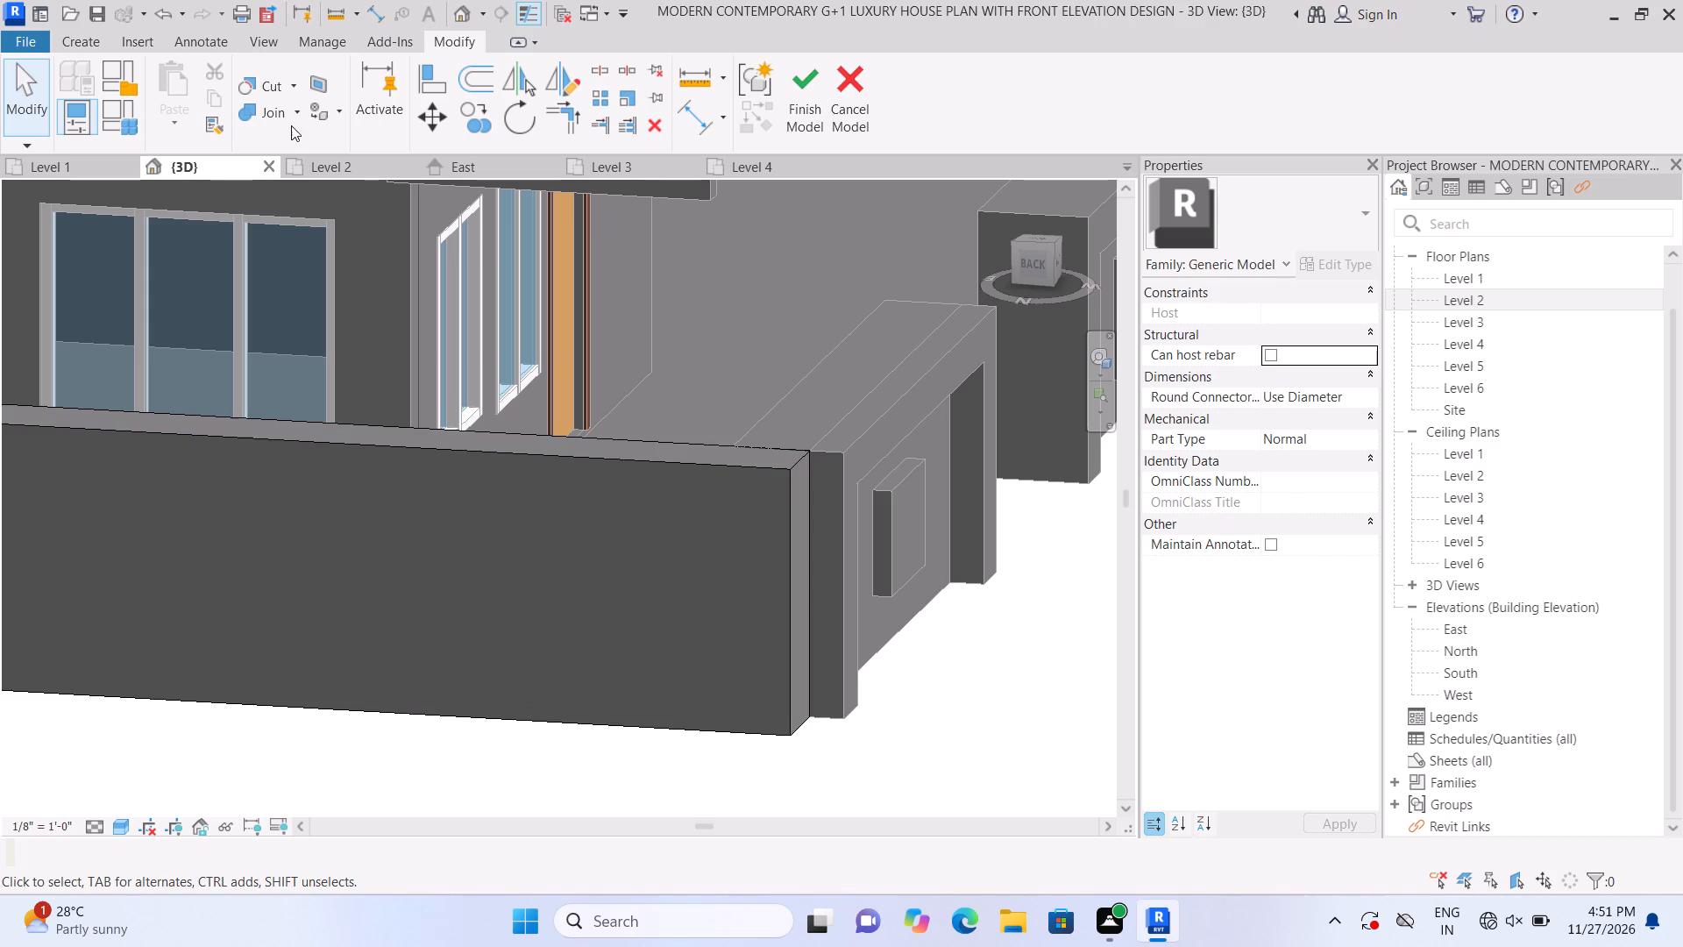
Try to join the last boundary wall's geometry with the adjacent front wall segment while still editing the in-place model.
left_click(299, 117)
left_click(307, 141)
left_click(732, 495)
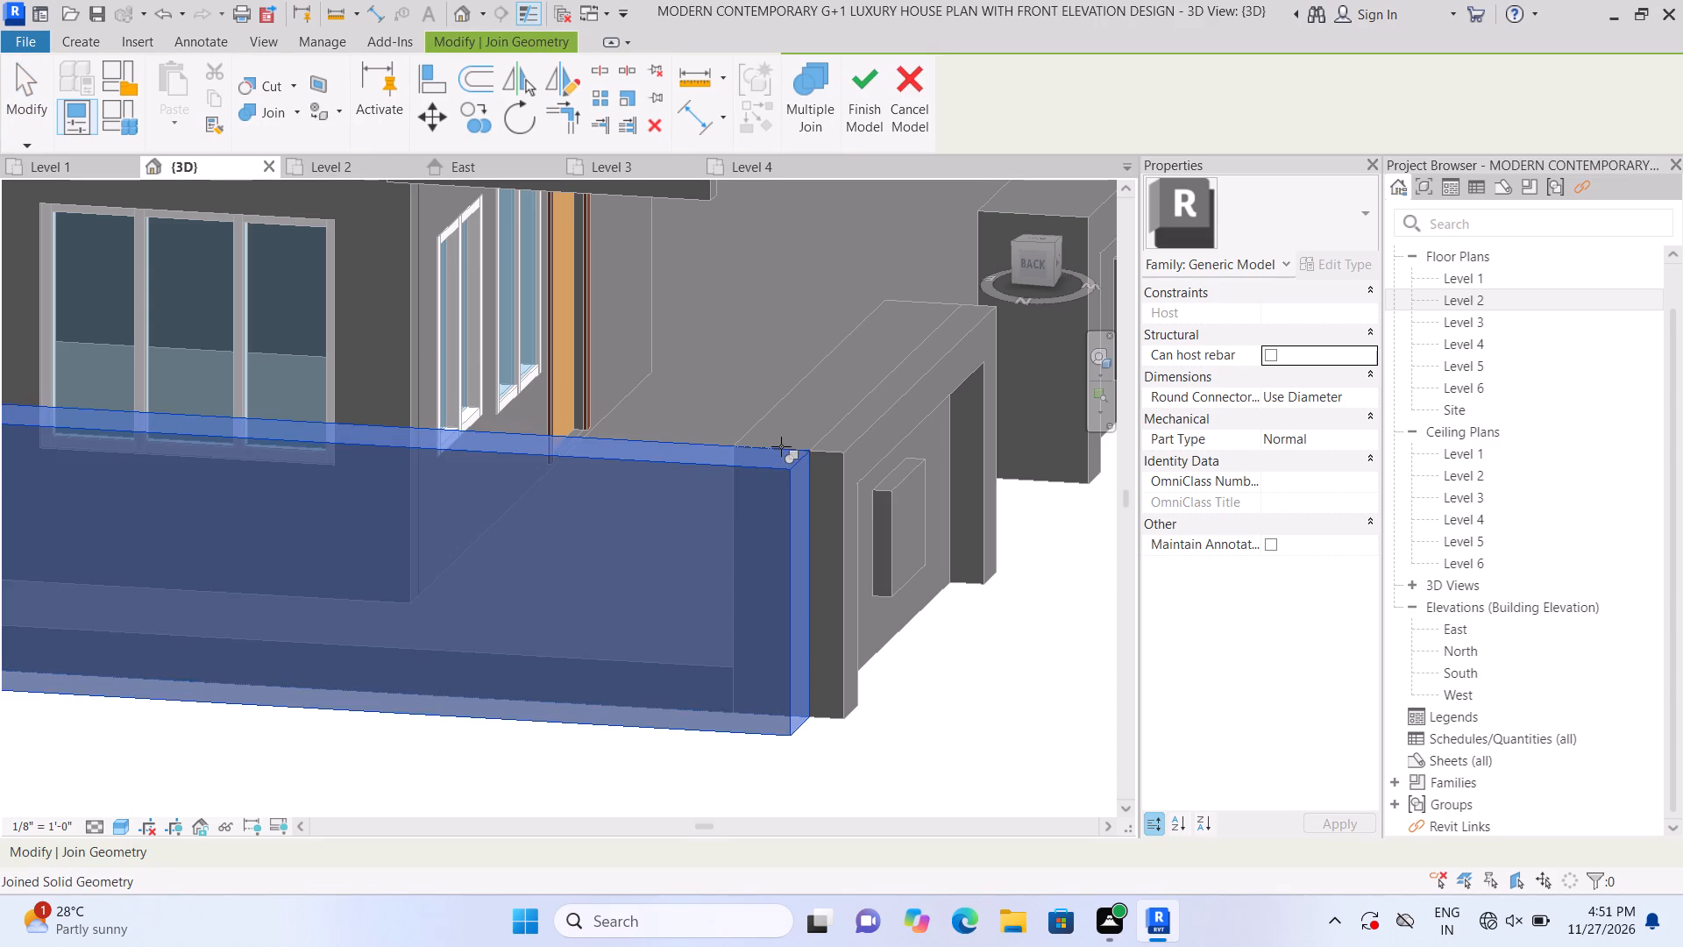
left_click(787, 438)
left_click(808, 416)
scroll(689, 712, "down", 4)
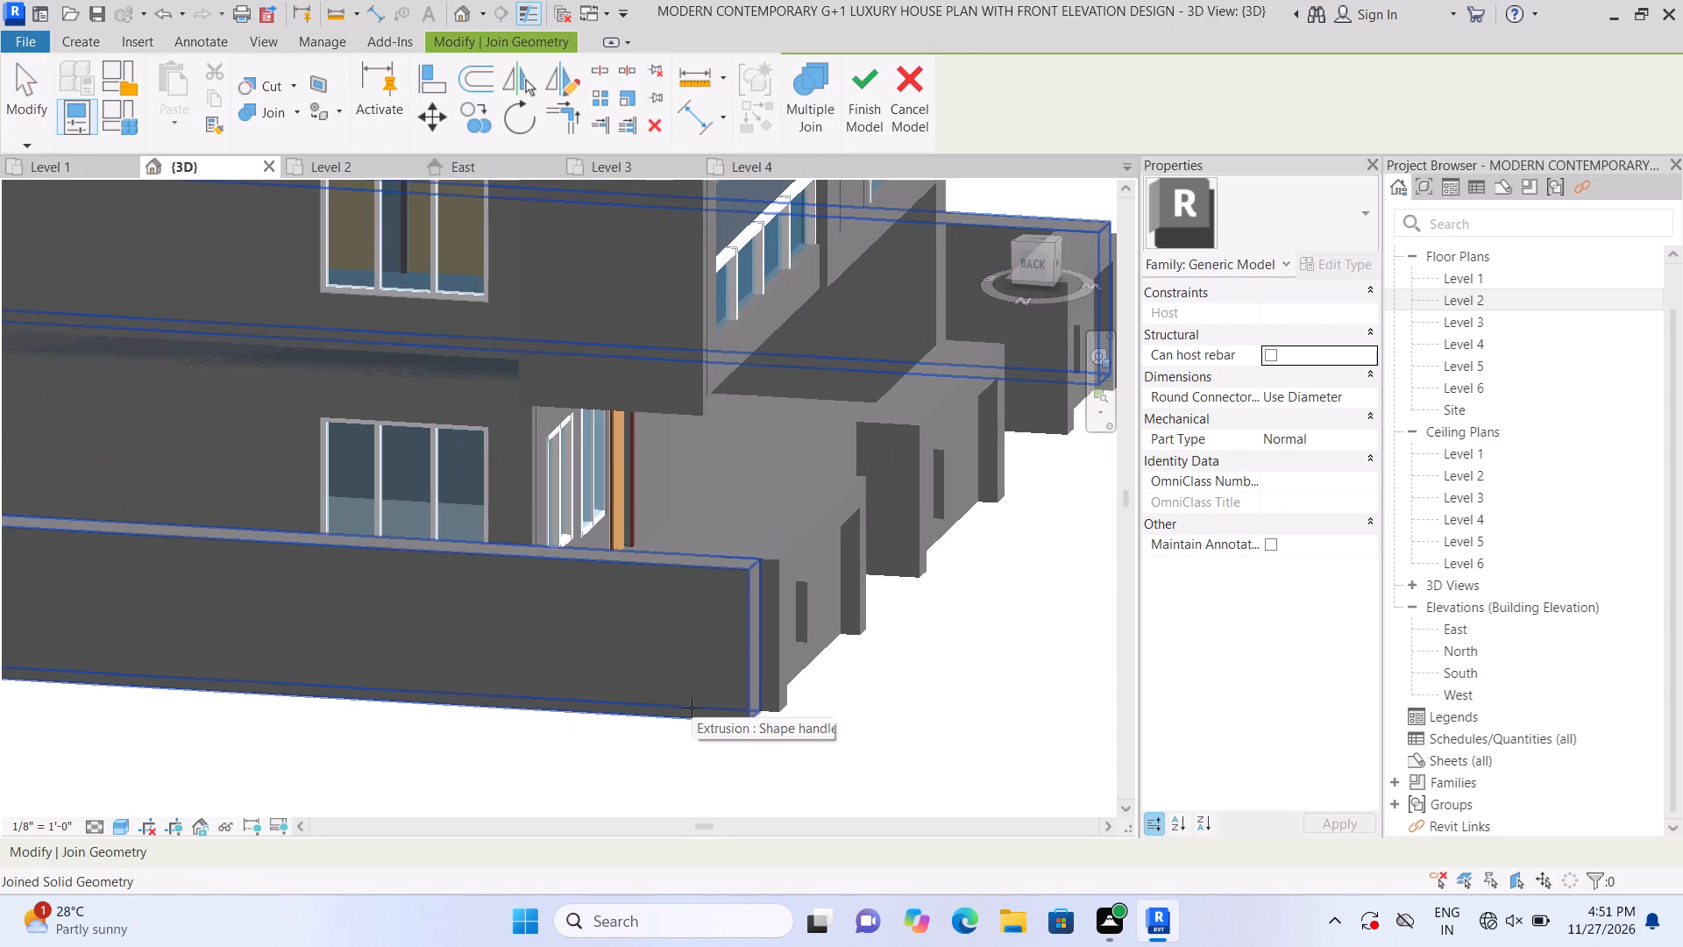
Finish the in-place boundary wall model.
left_click(868, 131)
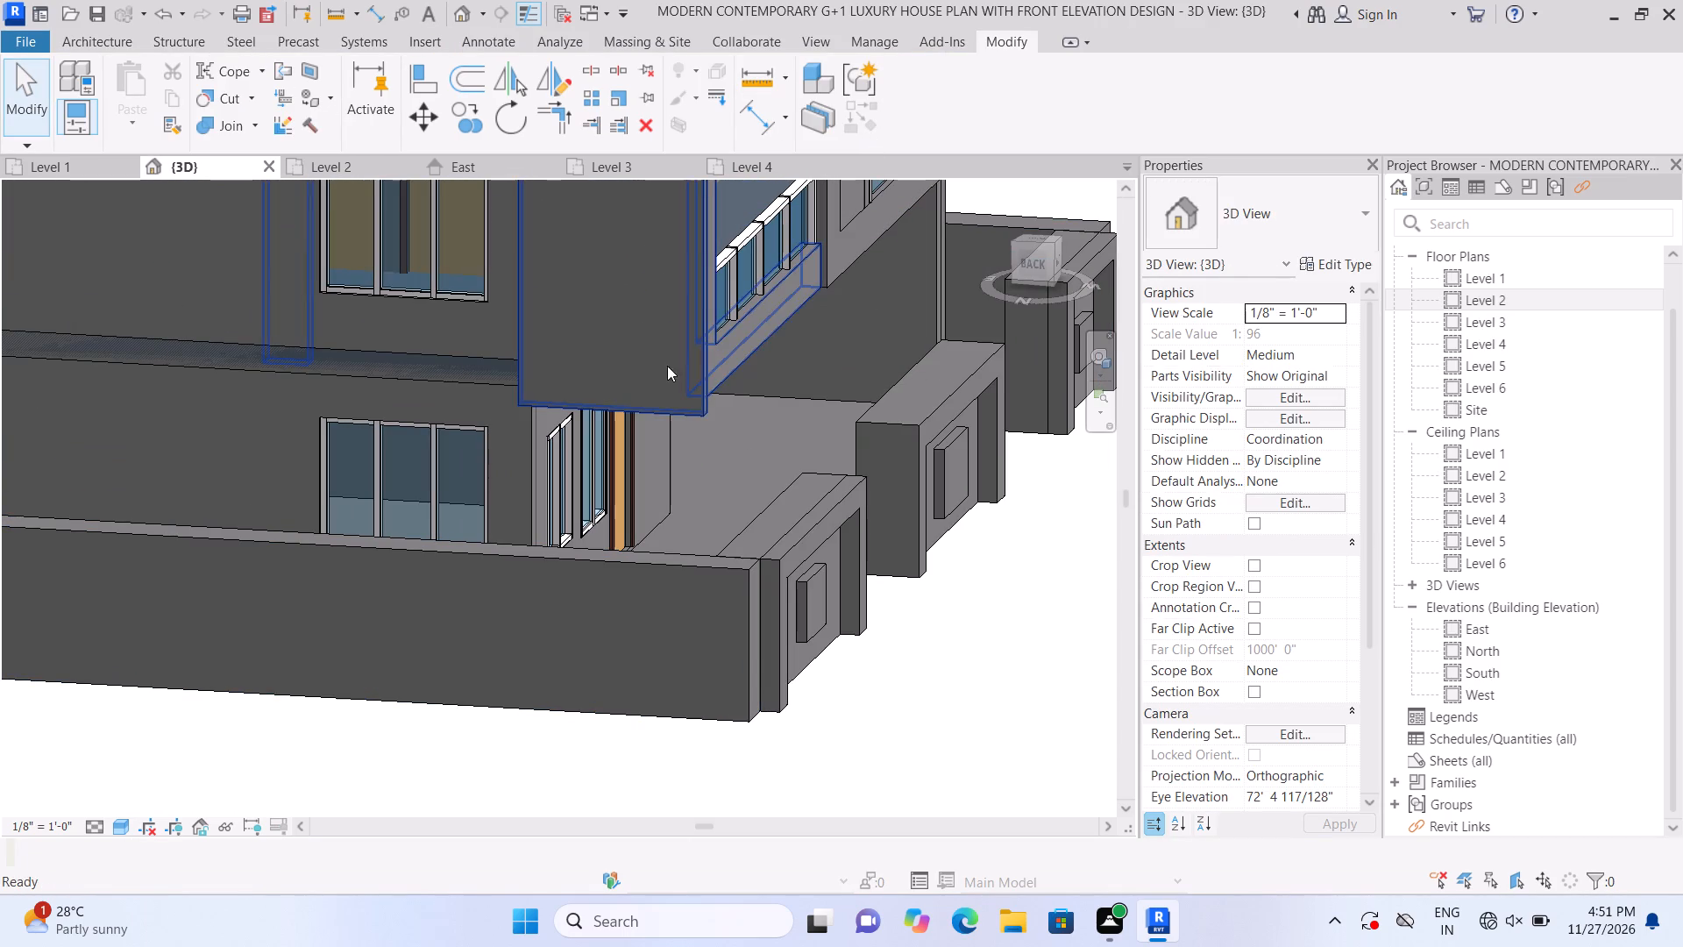
Join the geometry of the finished boundary wall model with the front wall segments.
left_click(258, 123)
left_click(260, 151)
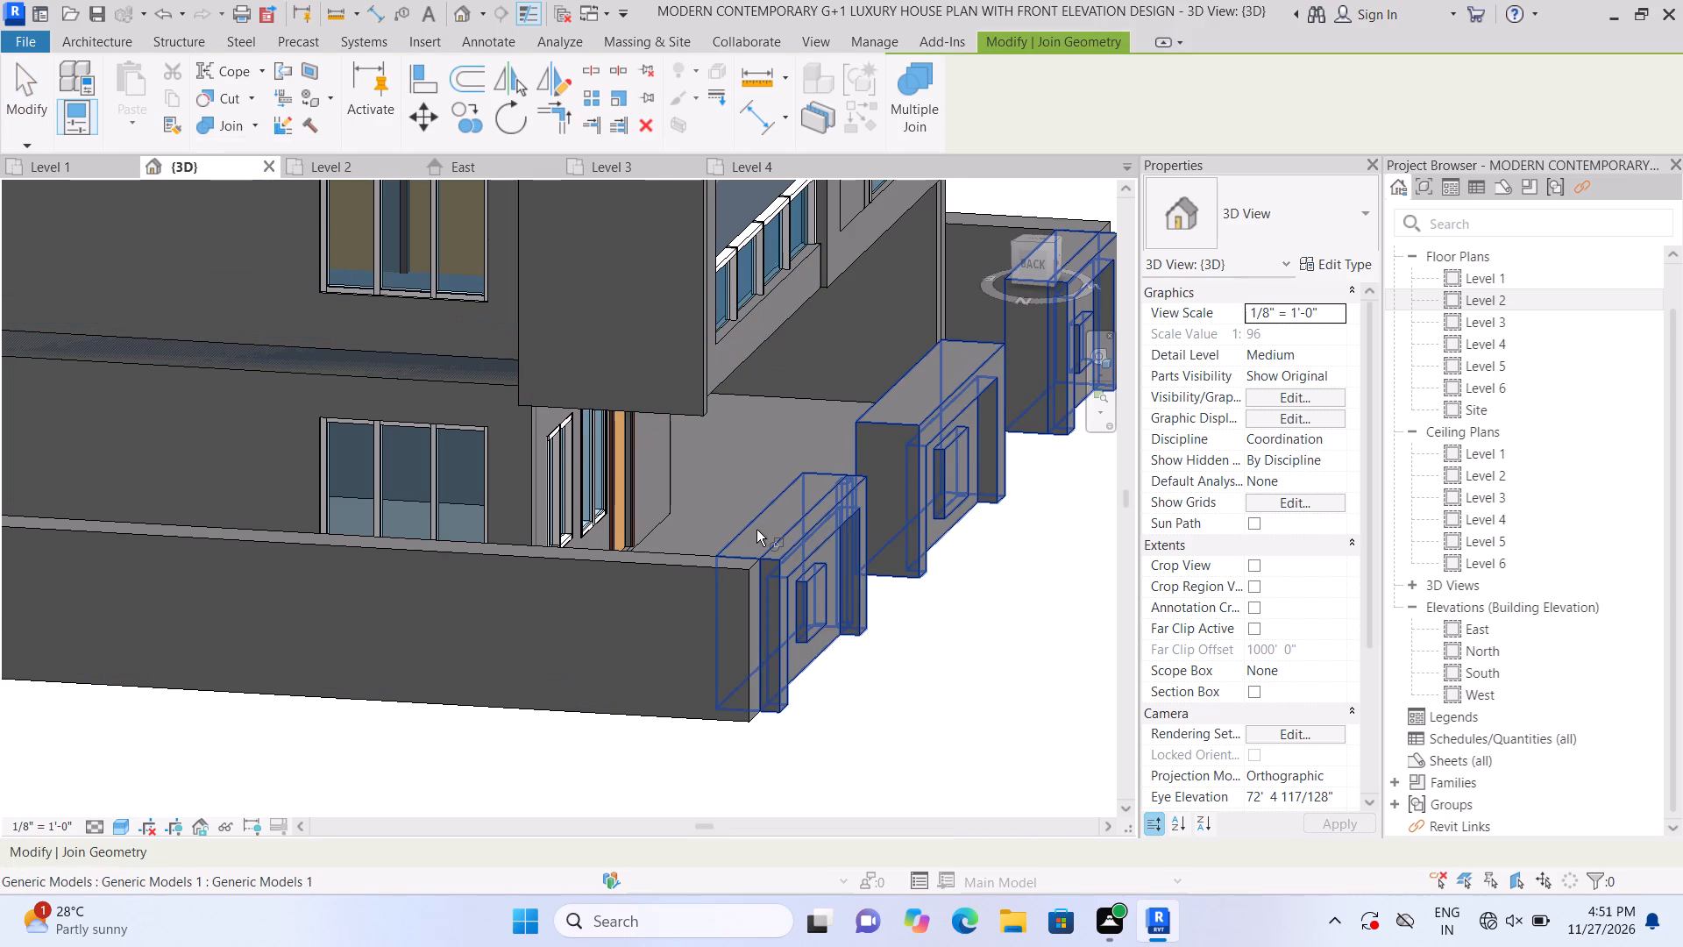
left_click(674, 581)
left_click(749, 520)
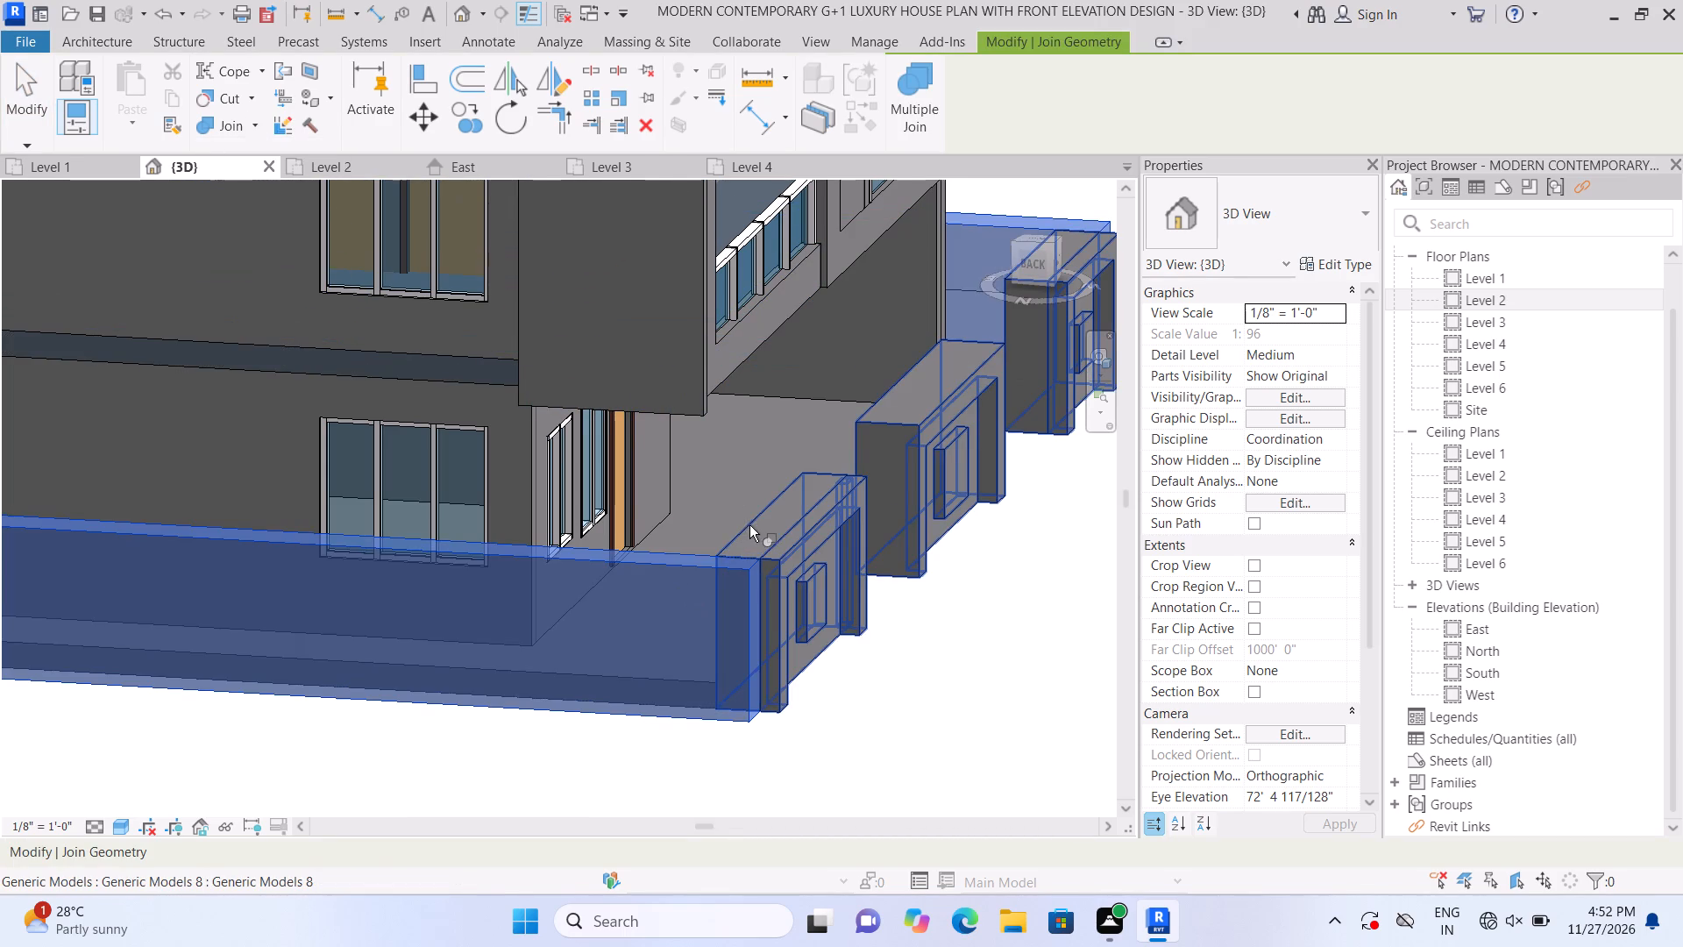
scroll(579, 735, "up", 1)
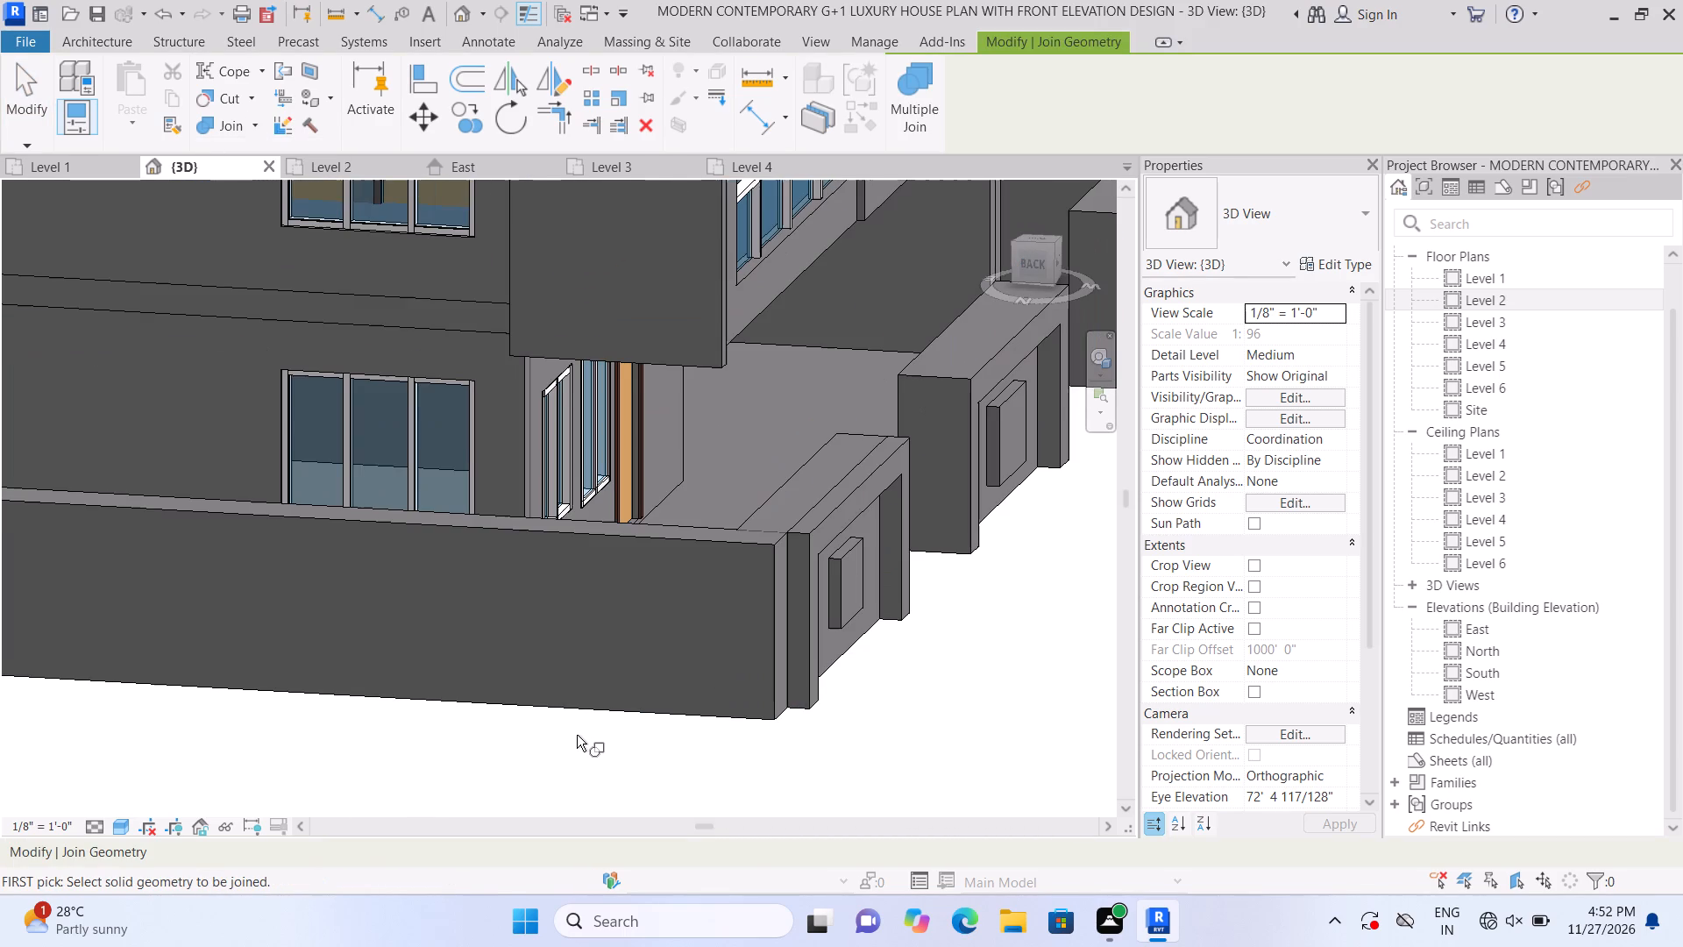
key("Escape")
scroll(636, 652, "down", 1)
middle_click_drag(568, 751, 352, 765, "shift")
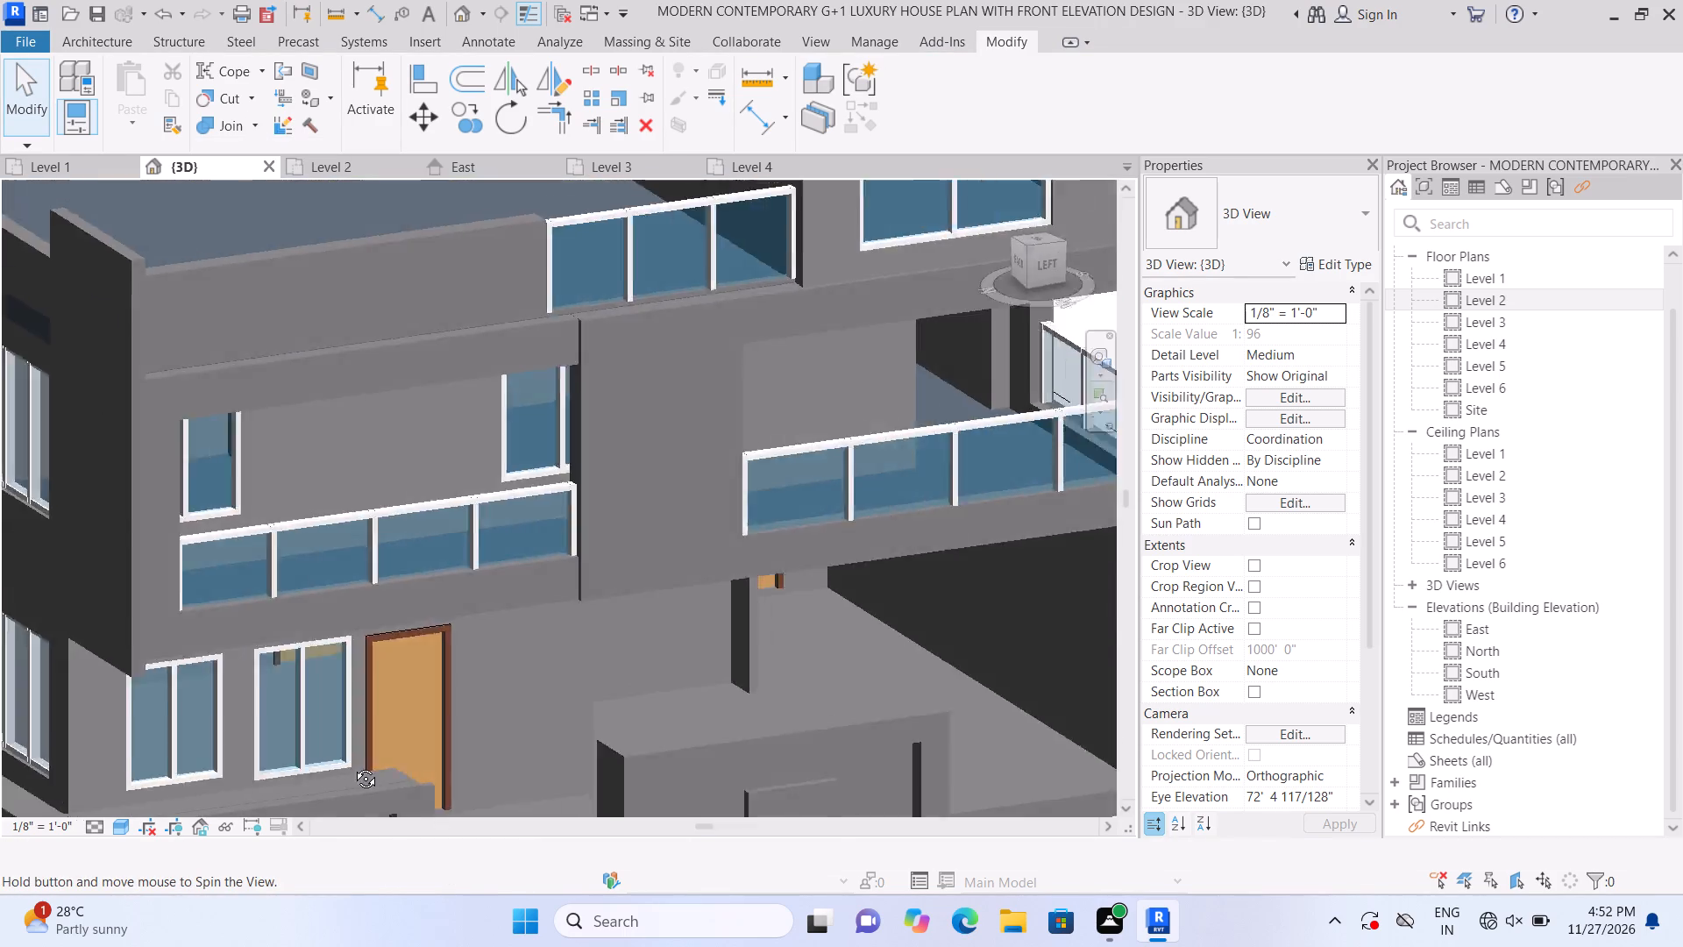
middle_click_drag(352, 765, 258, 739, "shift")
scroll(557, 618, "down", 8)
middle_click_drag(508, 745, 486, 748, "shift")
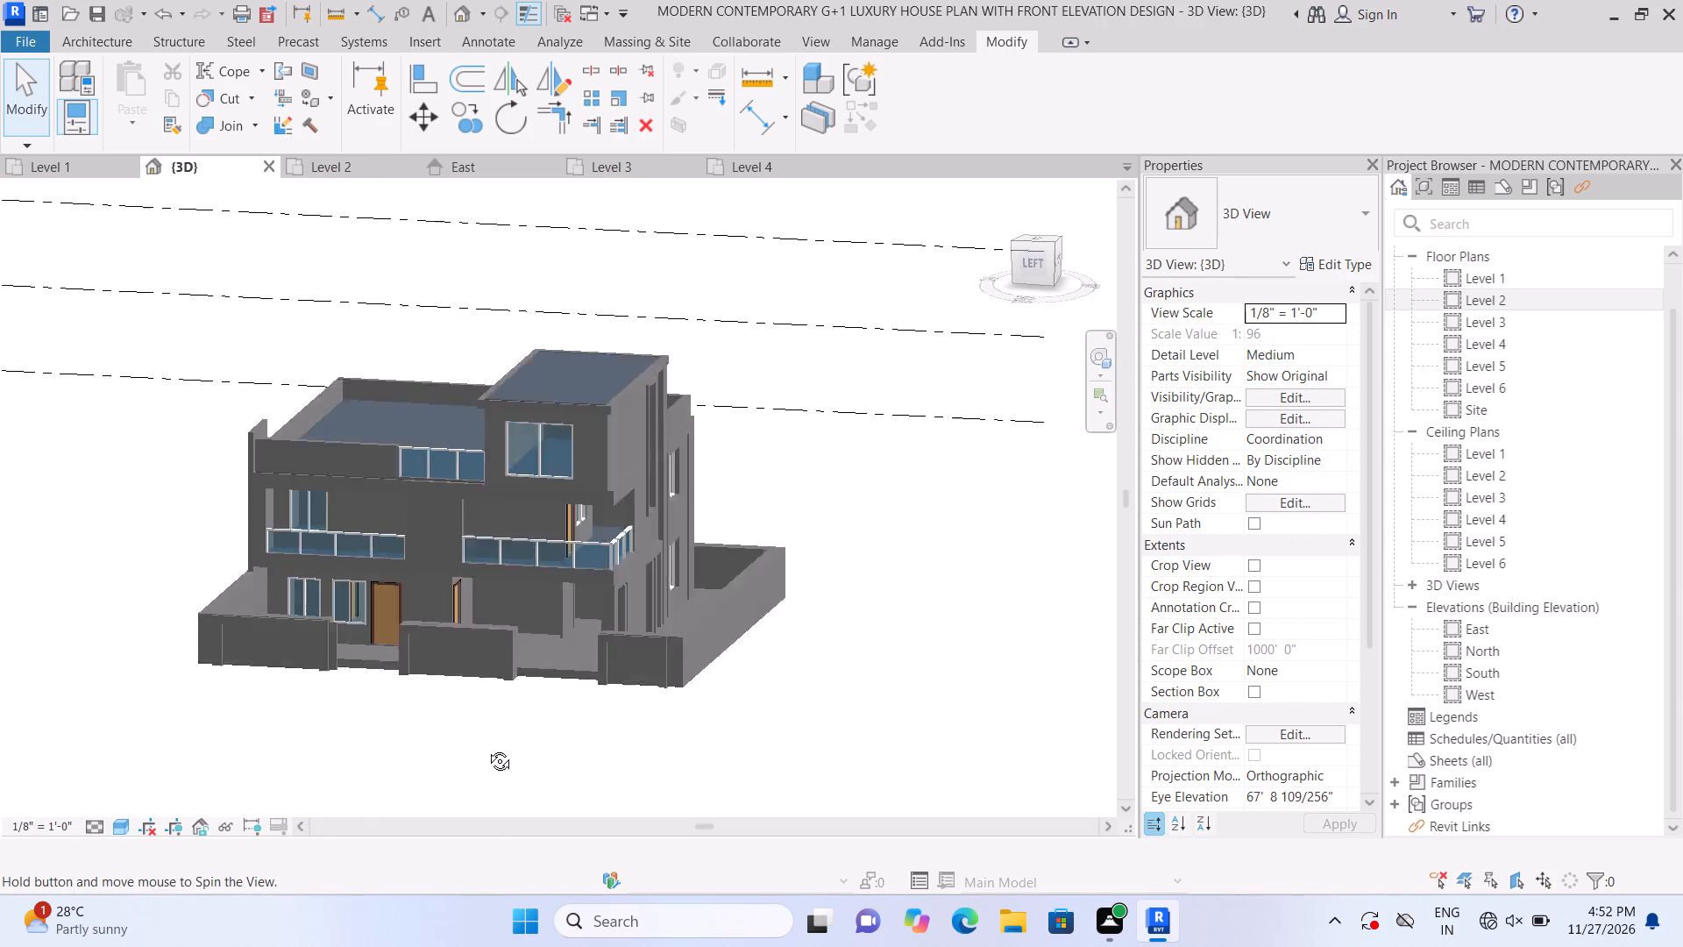
Inspect the finished boundary walls and their junction with the front wall segments from several angles in the 3D view.
middle_click_drag(486, 748, 341, 761, "shift")
middle_click(348, 763, "shift")
scroll(173, 748, "up", 4)
middle_click_drag(198, 730, 414, 732)
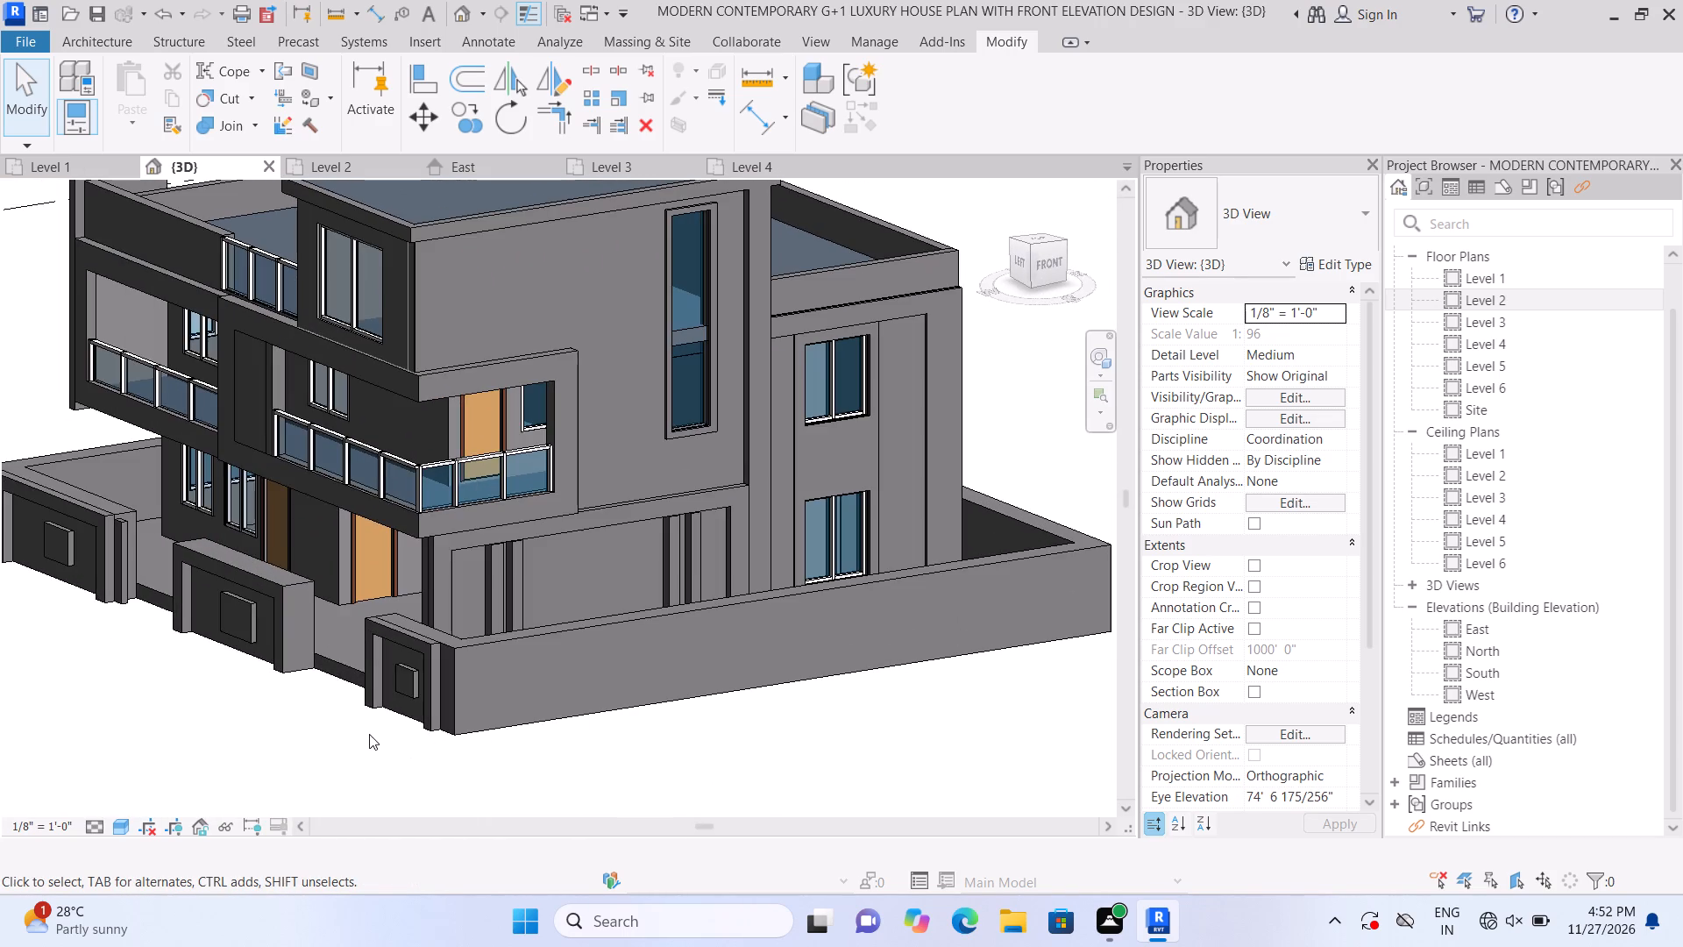
scroll(332, 730, "up", 2)
scroll(580, 669, "up", 3)
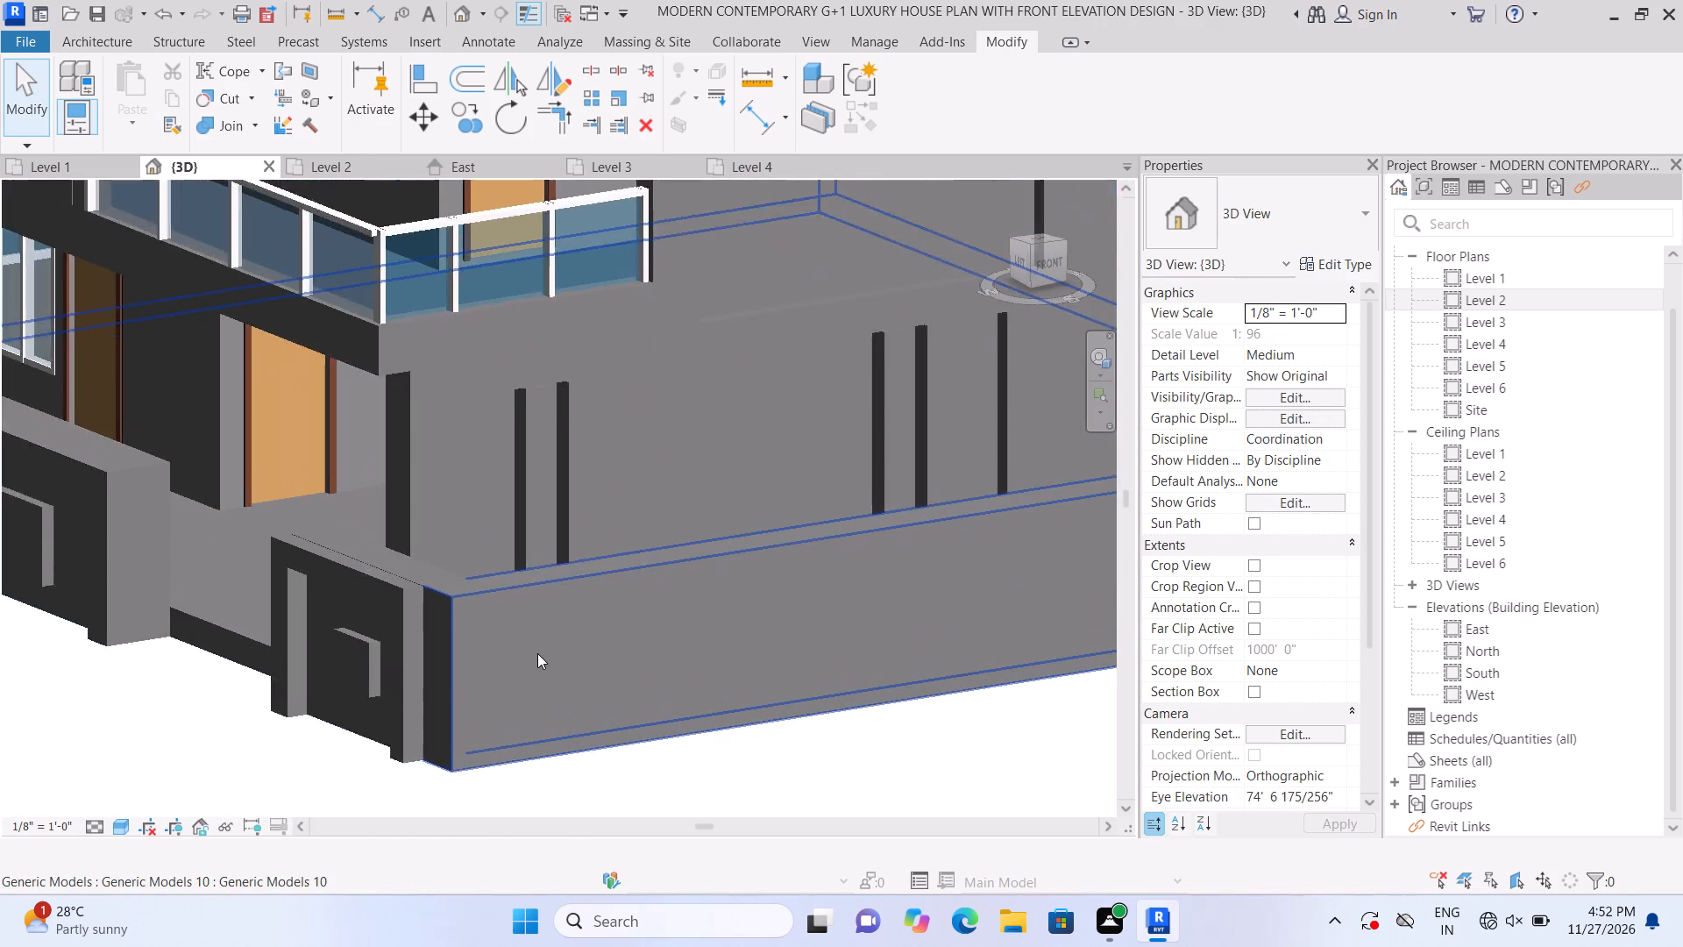
scroll(537, 653, "up", 2)
left_click(535, 649)
left_click(402, 552)
scroll(499, 604, "down", 2)
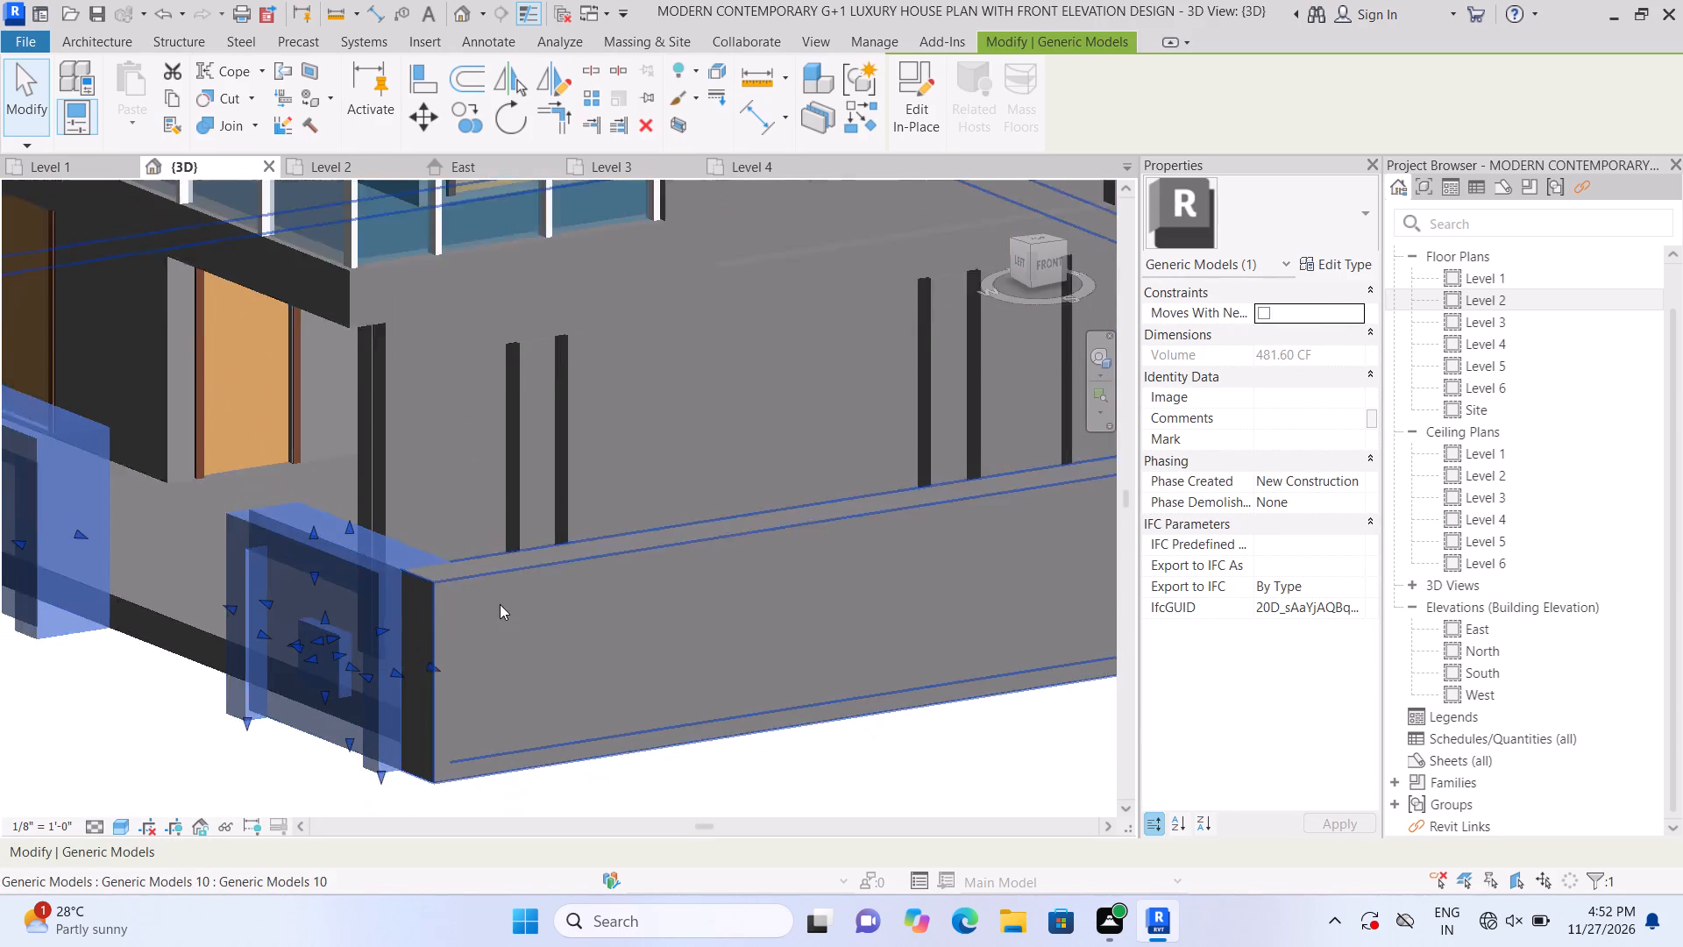
scroll(500, 604, "down", 1)
key("Escape")
scroll(283, 723, "down", 3)
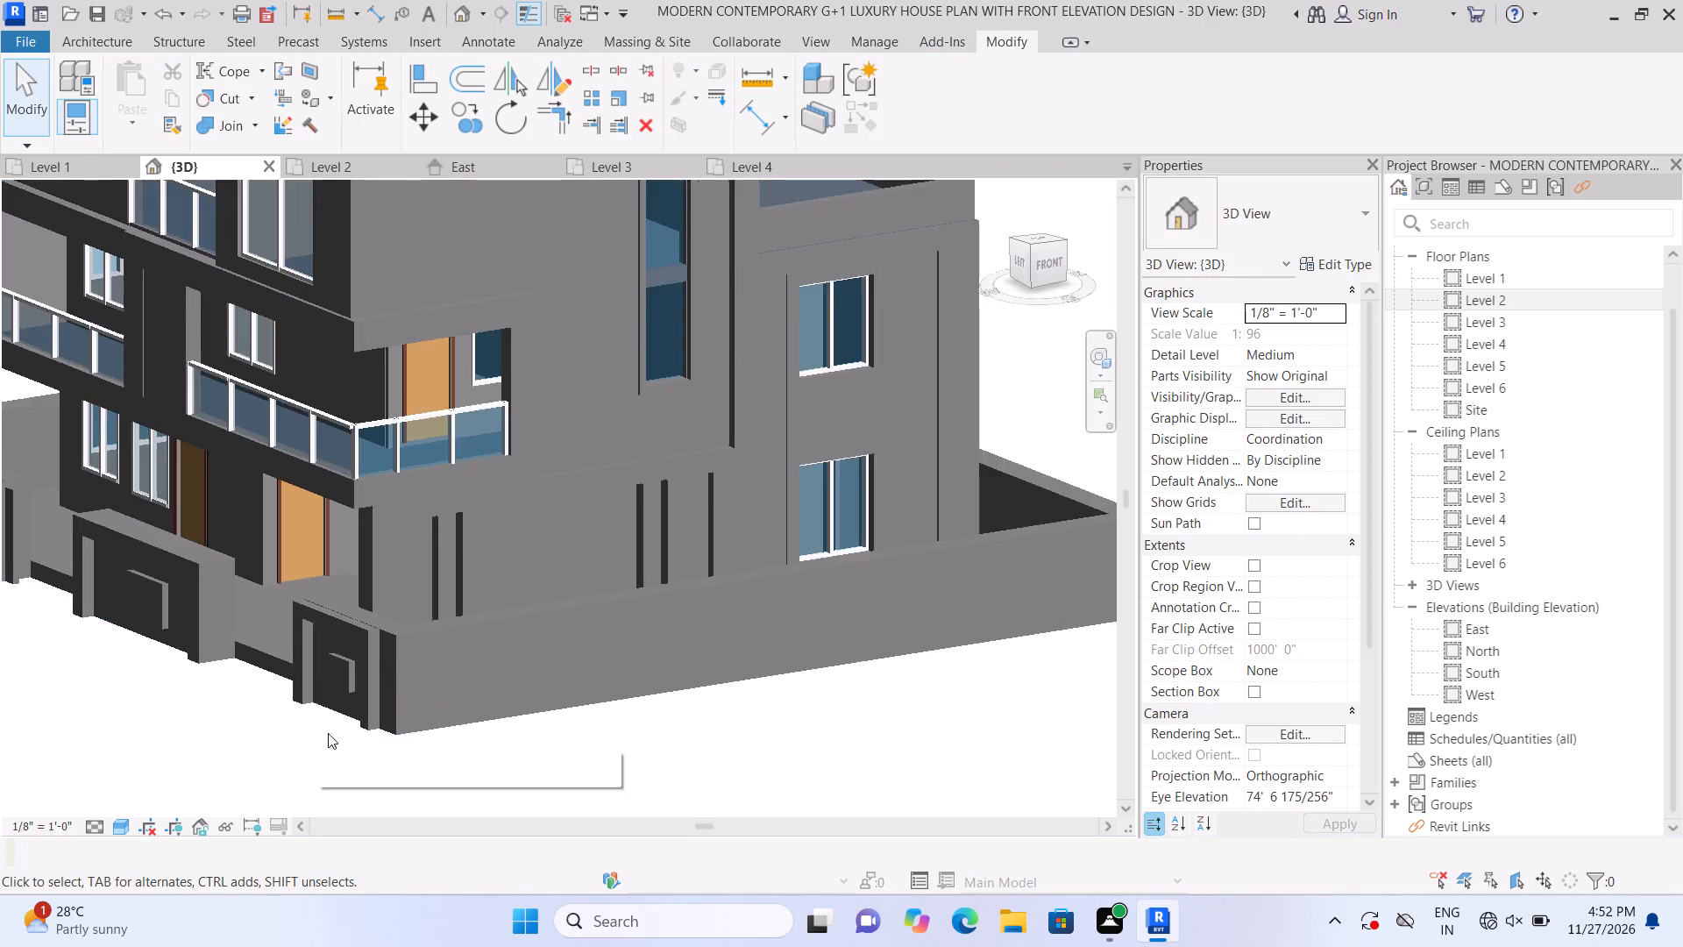
scroll(347, 734, "down", 2)
middle_click_drag(152, 747, 256, 741)
middle_click_drag(274, 768, 237, 779)
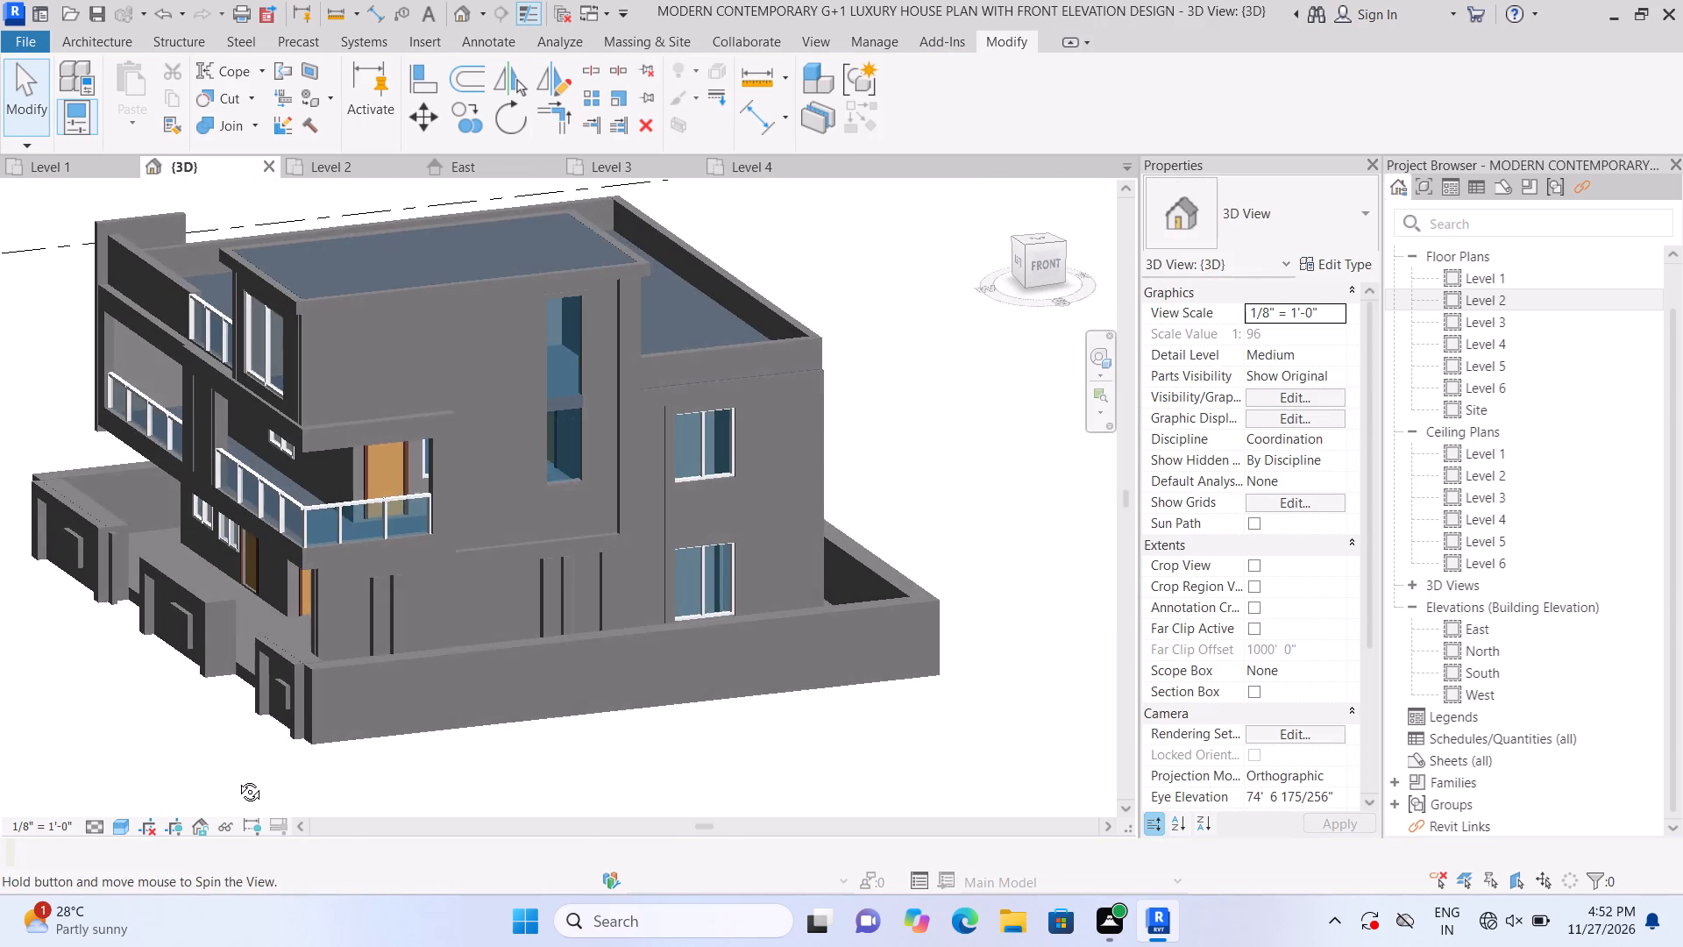
middle_click_drag(237, 779, 238, 779)
scroll(273, 713, "down", 2)
scroll(160, 718, "up", 1)
middle_click_drag(165, 718, 246, 736)
scroll(247, 752, "up", 3)
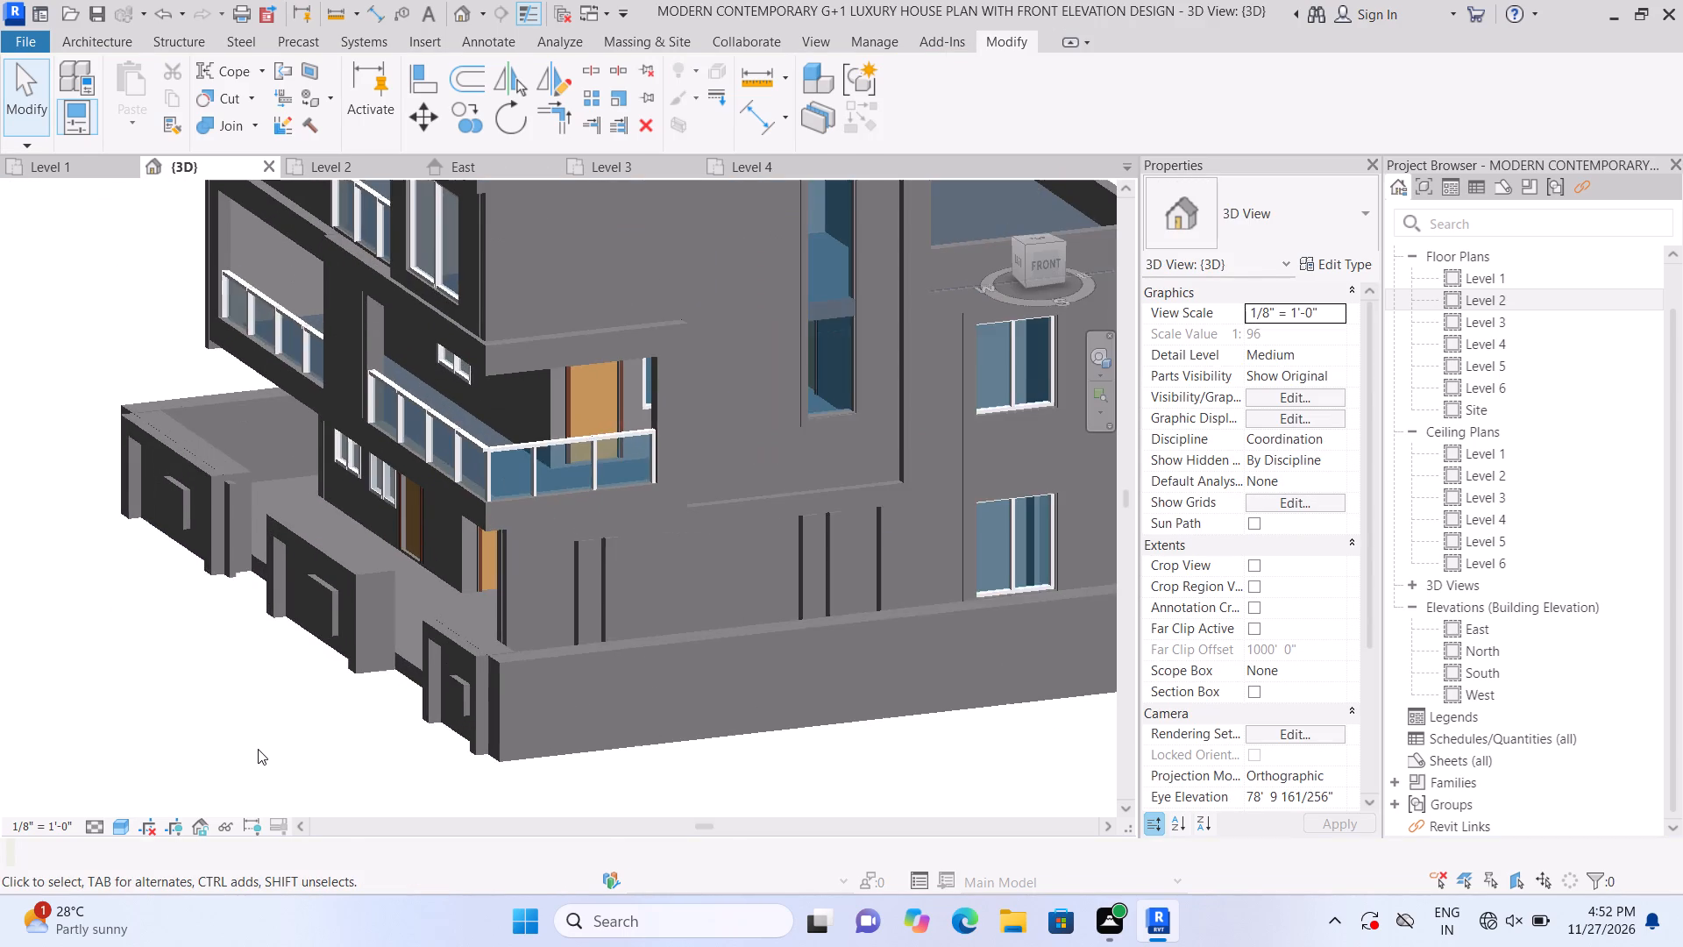
Switch the 3D view's visual style to Realistic.
left_click(120, 824)
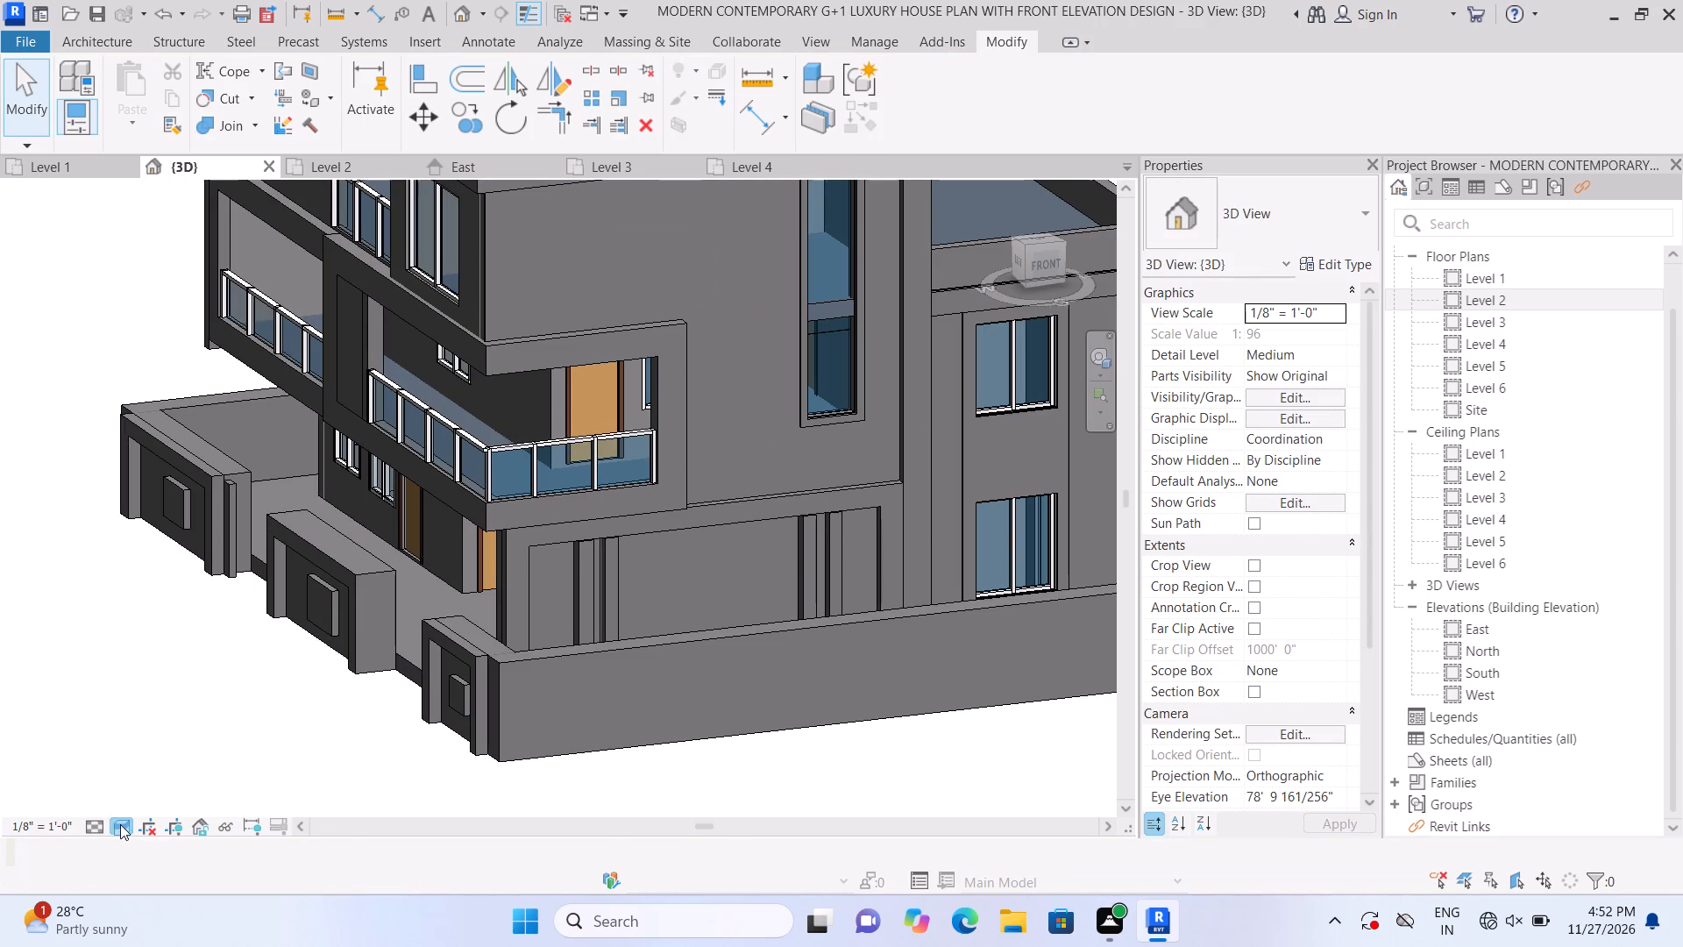
left_click(162, 795)
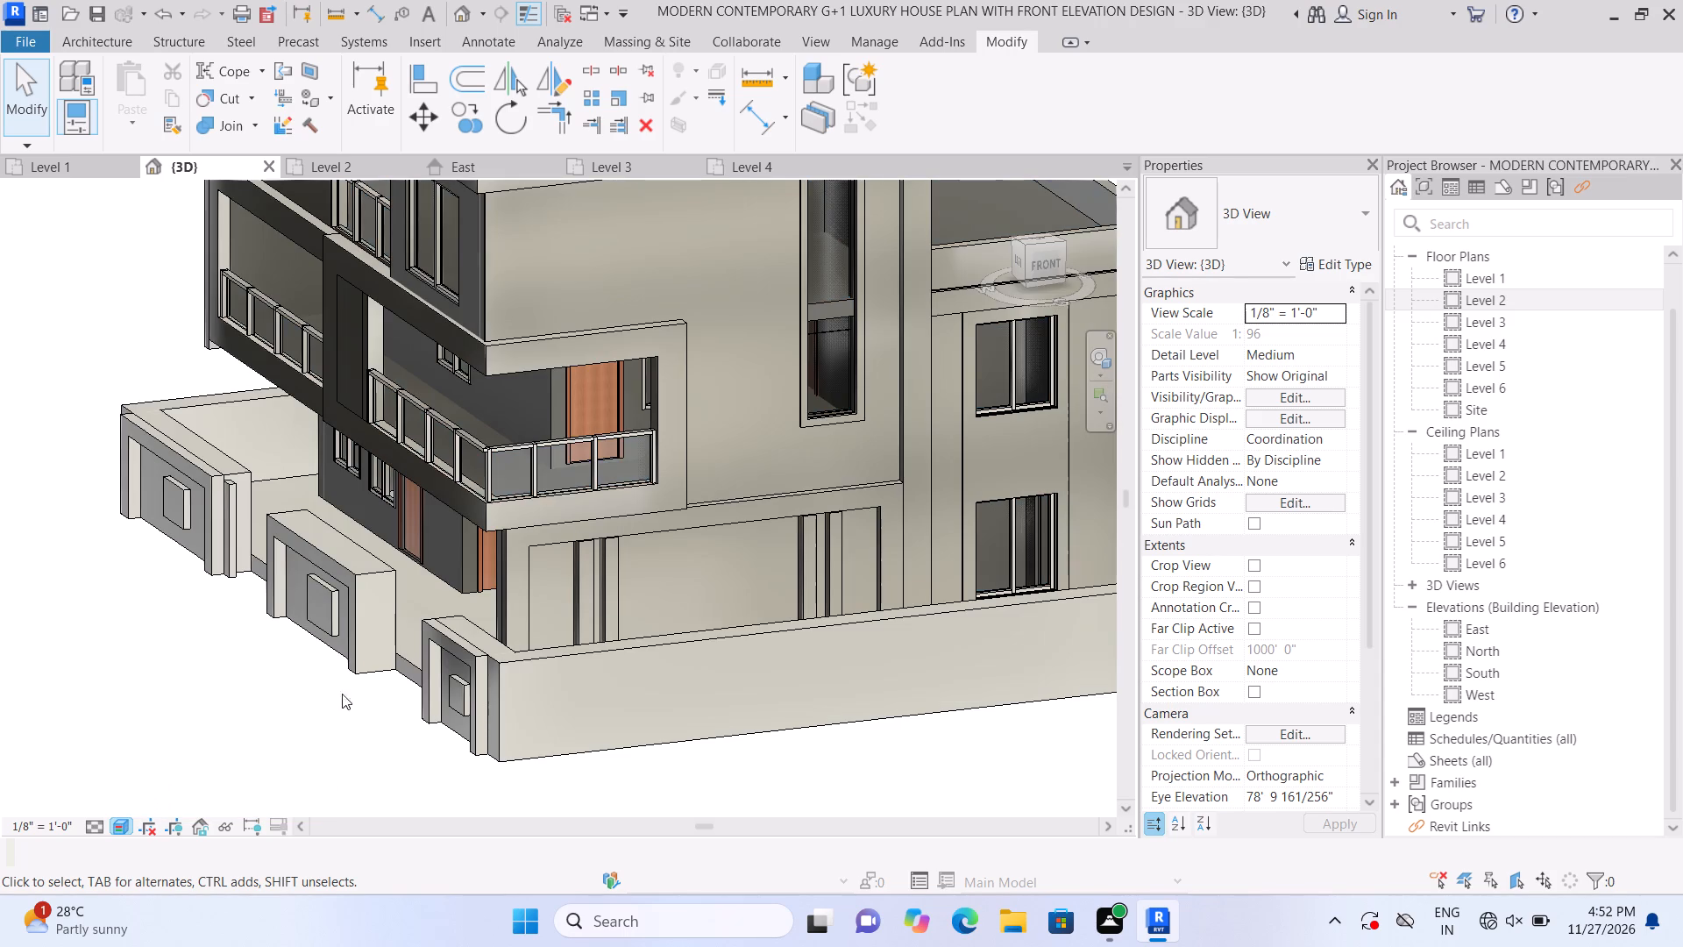
Orient the 3D view to Front and examine the house elevation together with the boundary wall.
scroll(311, 694, "down", 5)
scroll(380, 715, "up", 2)
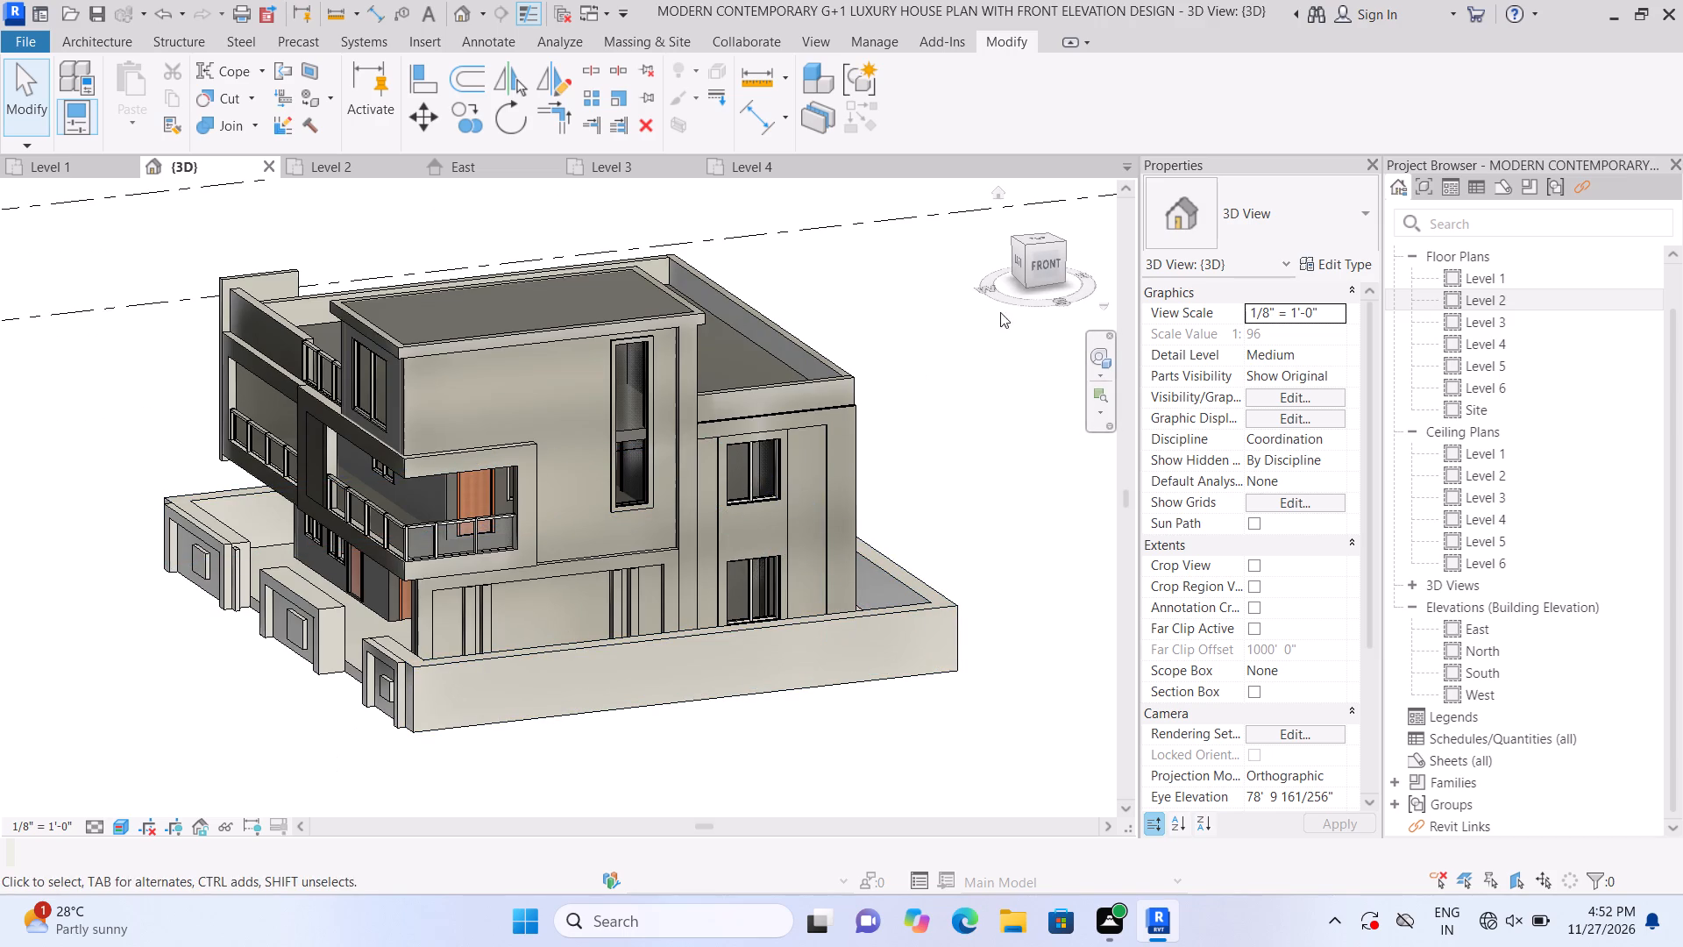
left_click(1045, 276)
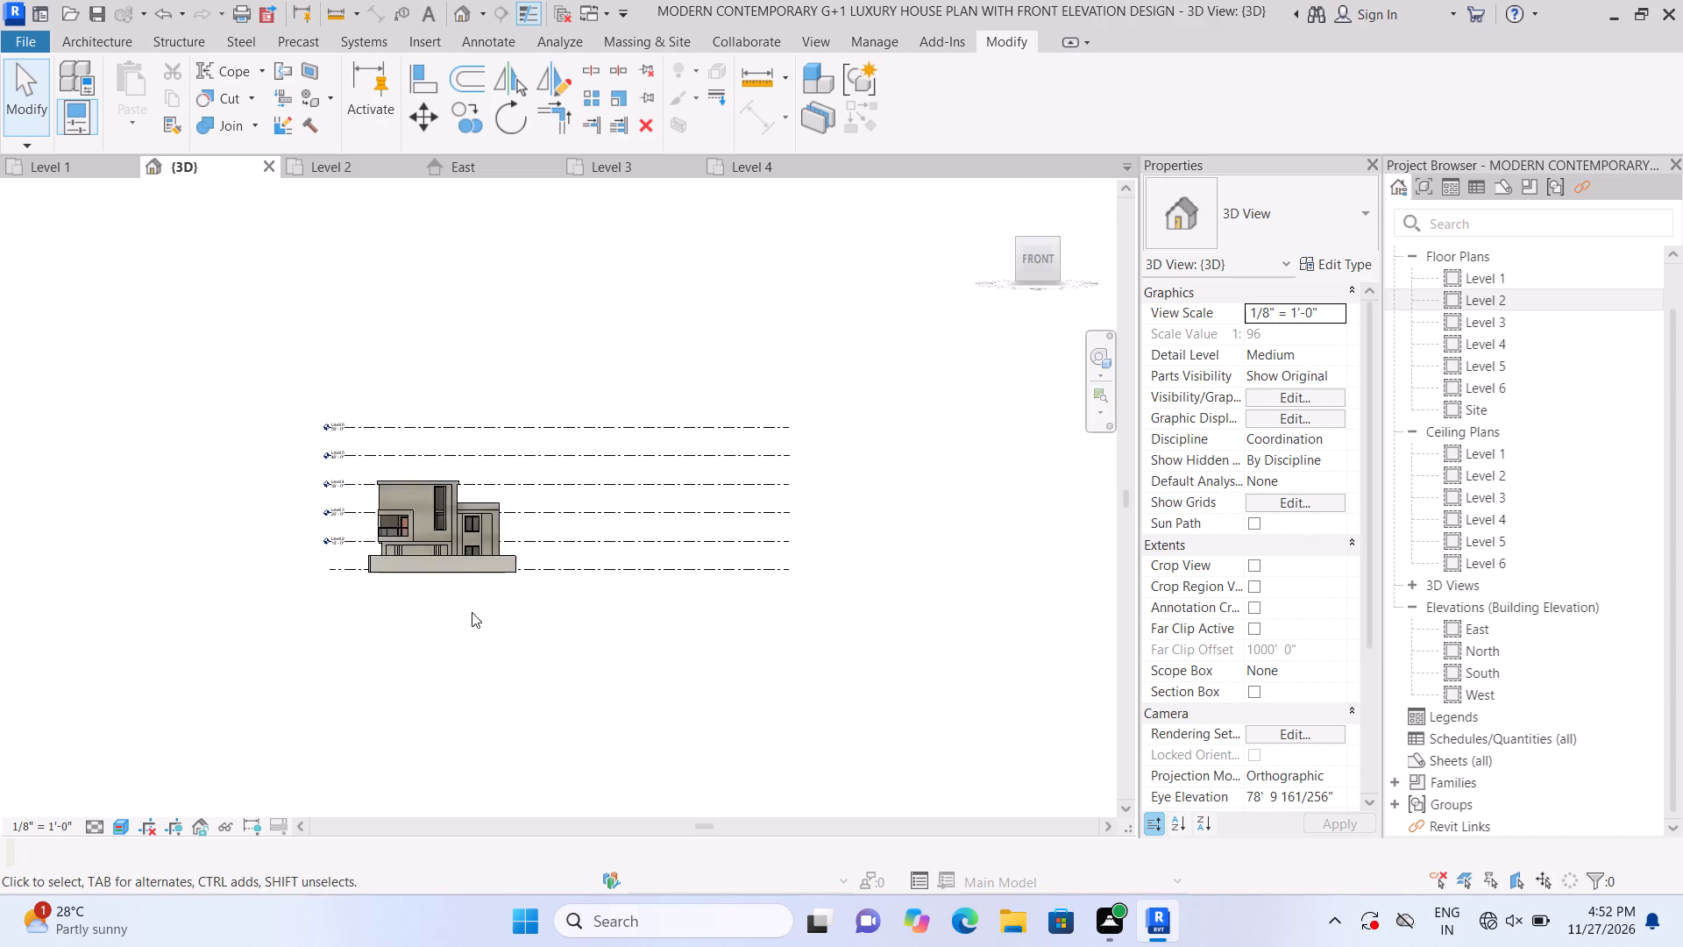
scroll(437, 475, "up", 7)
scroll(585, 776, "up", 2)
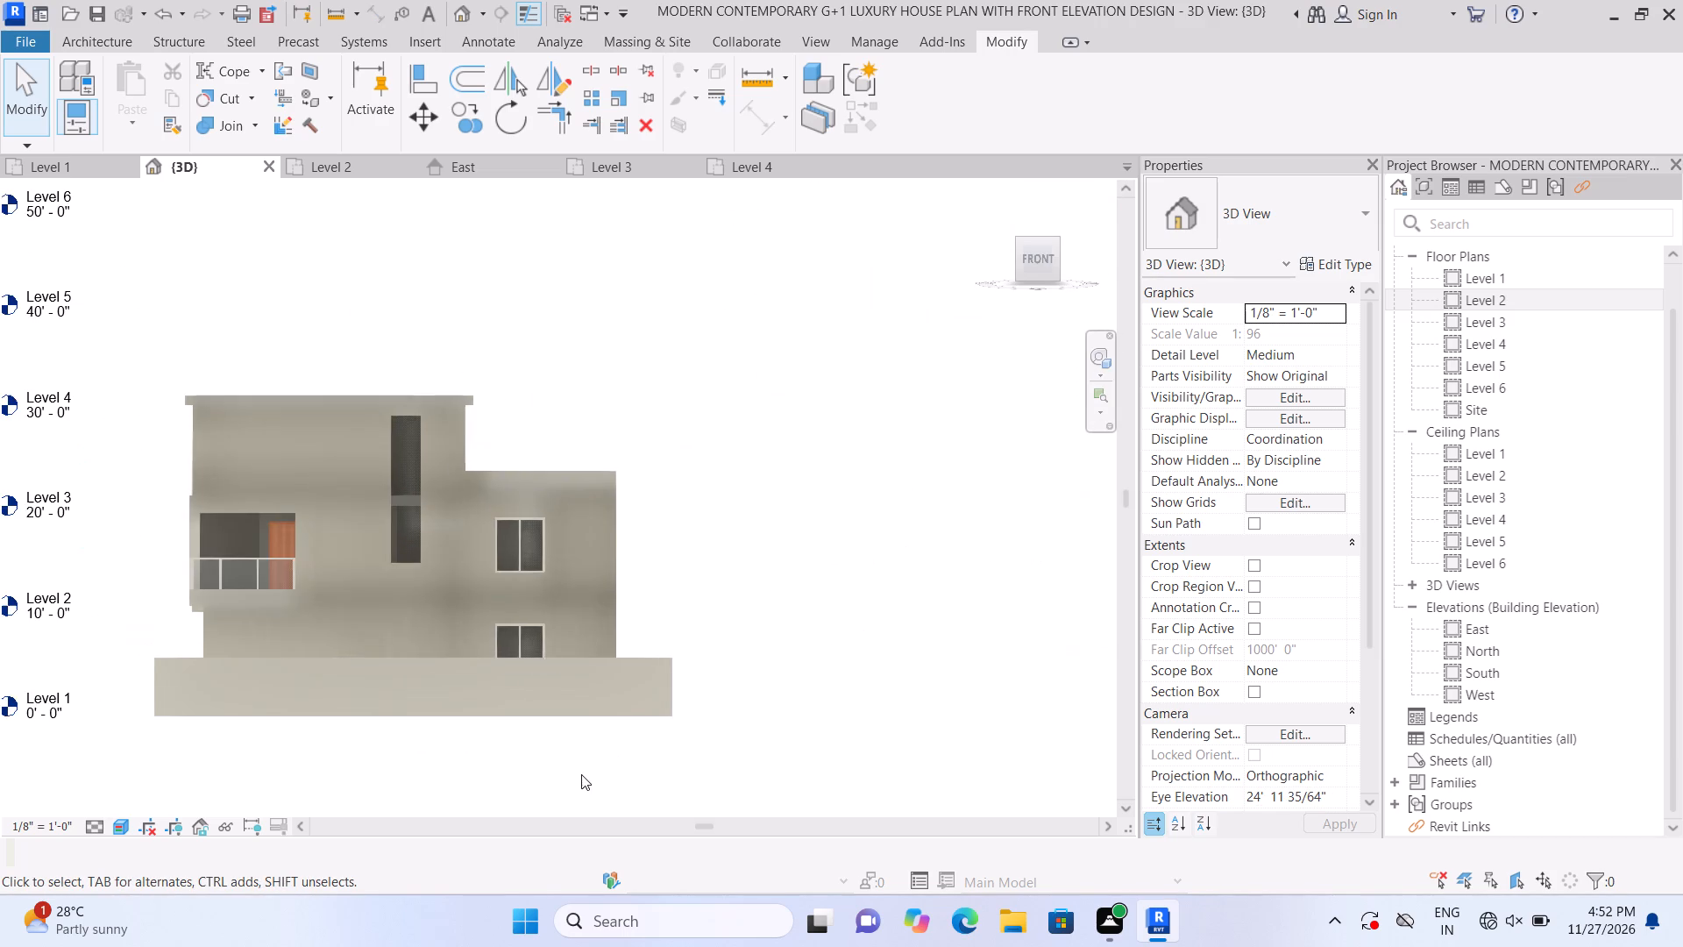
middle_click_drag(593, 751, 743, 709)
scroll(713, 715, "up", 2)
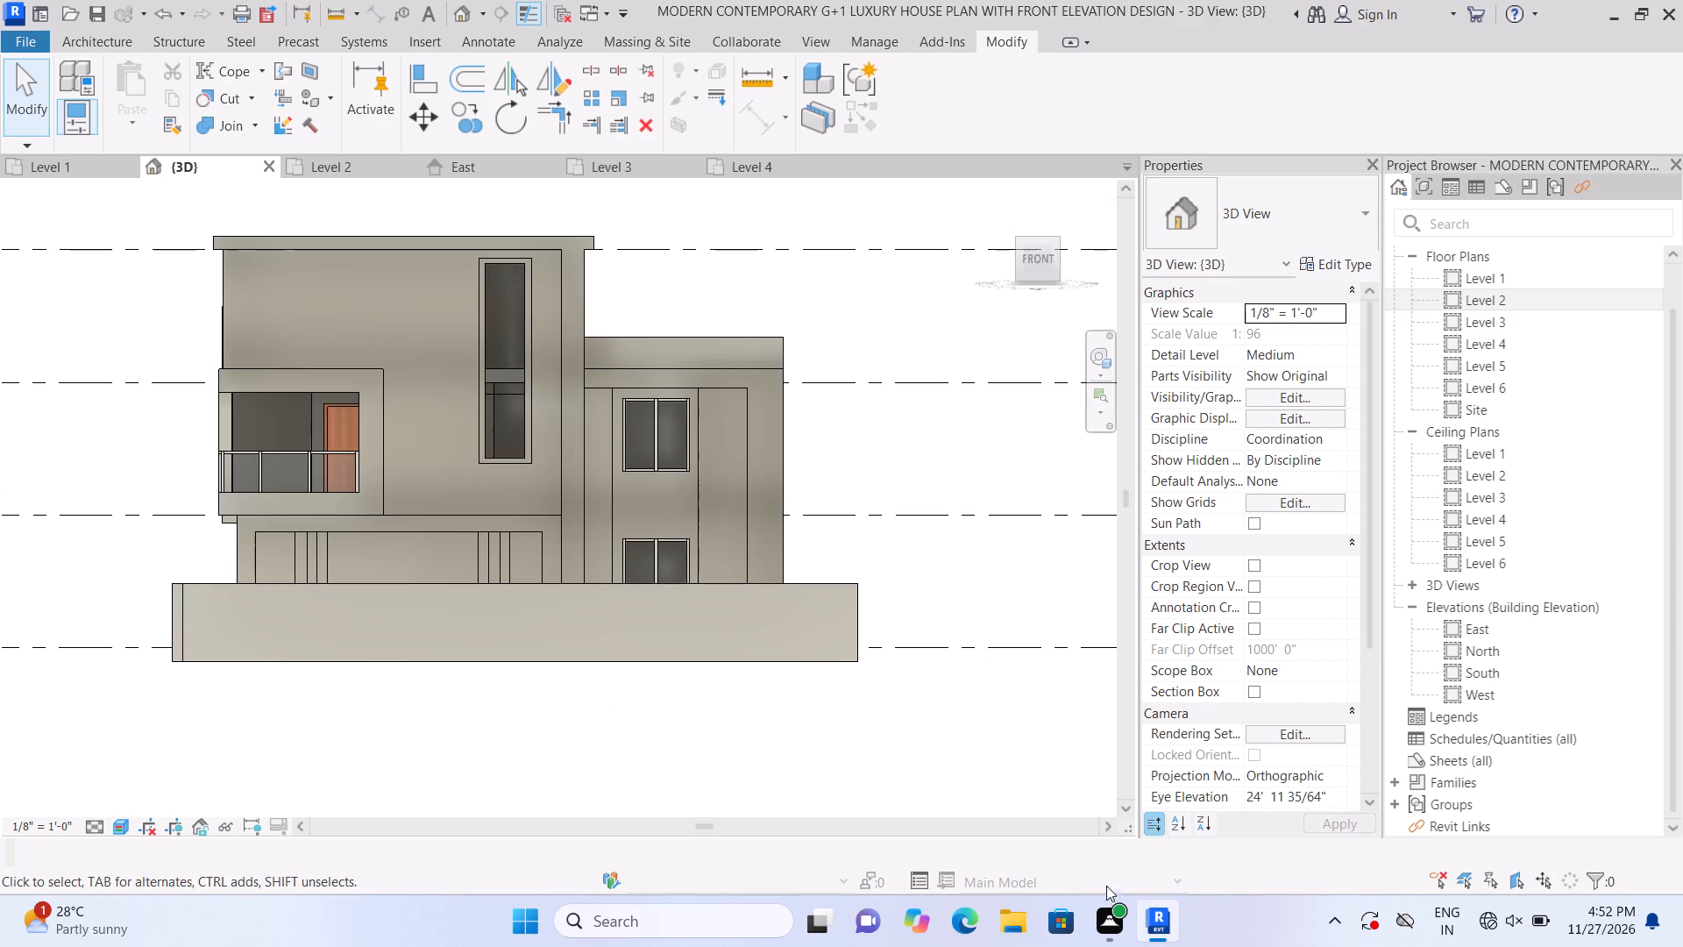
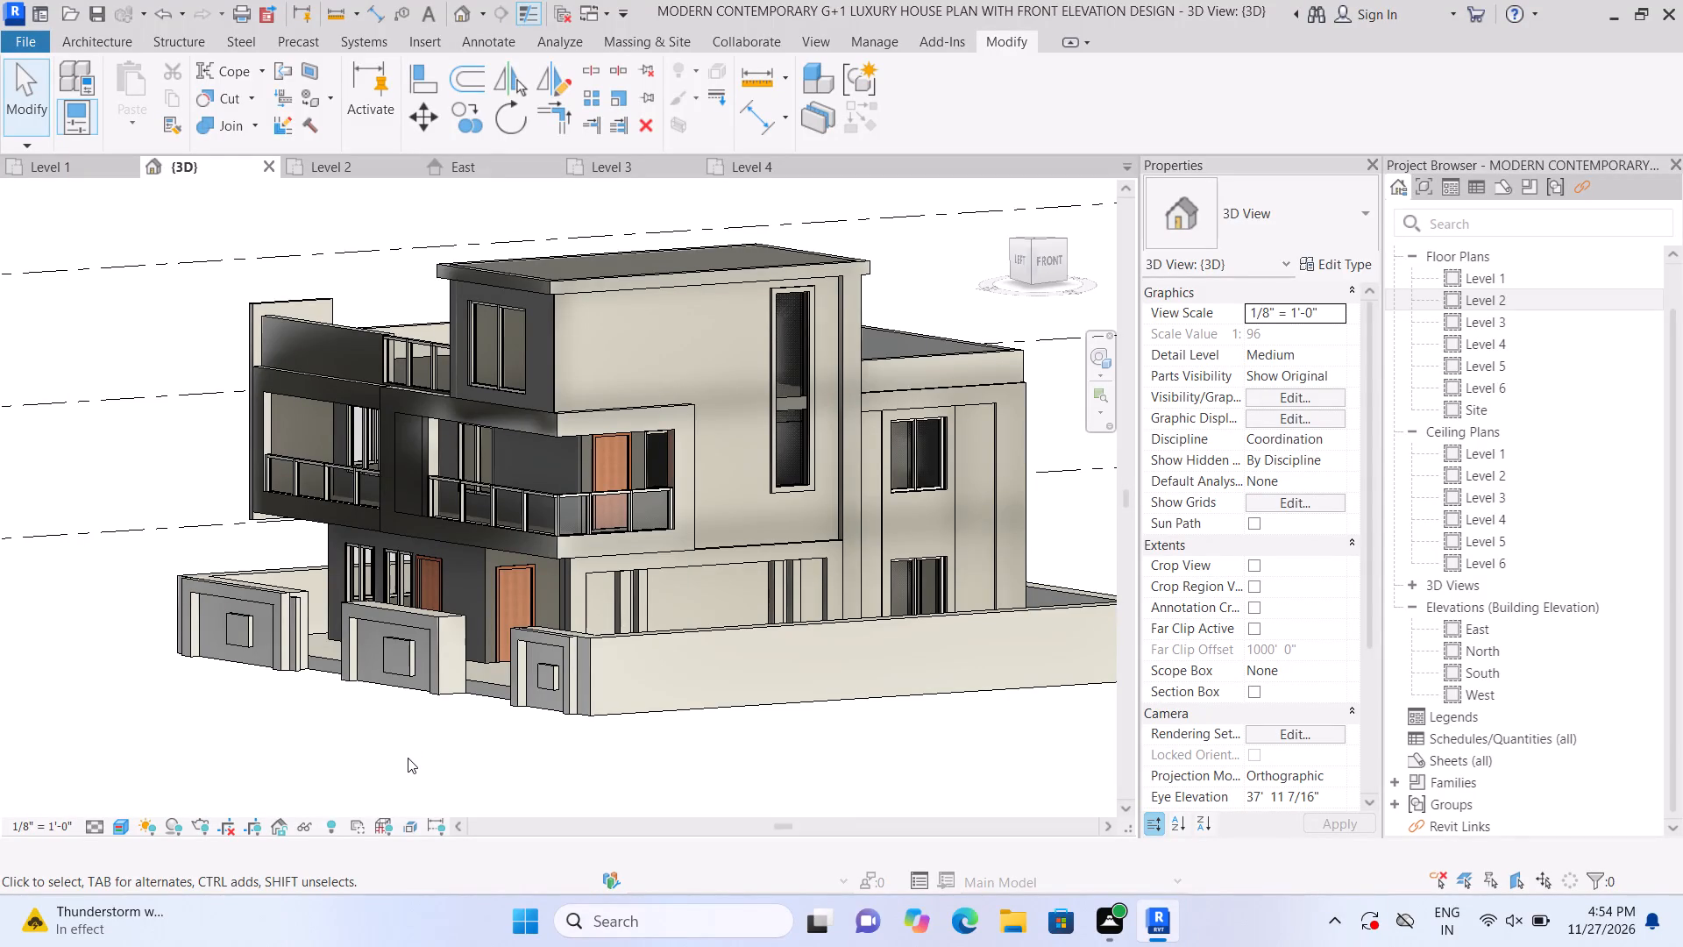
Print the current 3D view with Microsoft Print to PDF, saving it in Documents as "MODERN CONTEMPORARY G+1 LUXURY HOUSE PLAN WITH FRONT ELEVATION DESIGN".
key("ctrl+p")
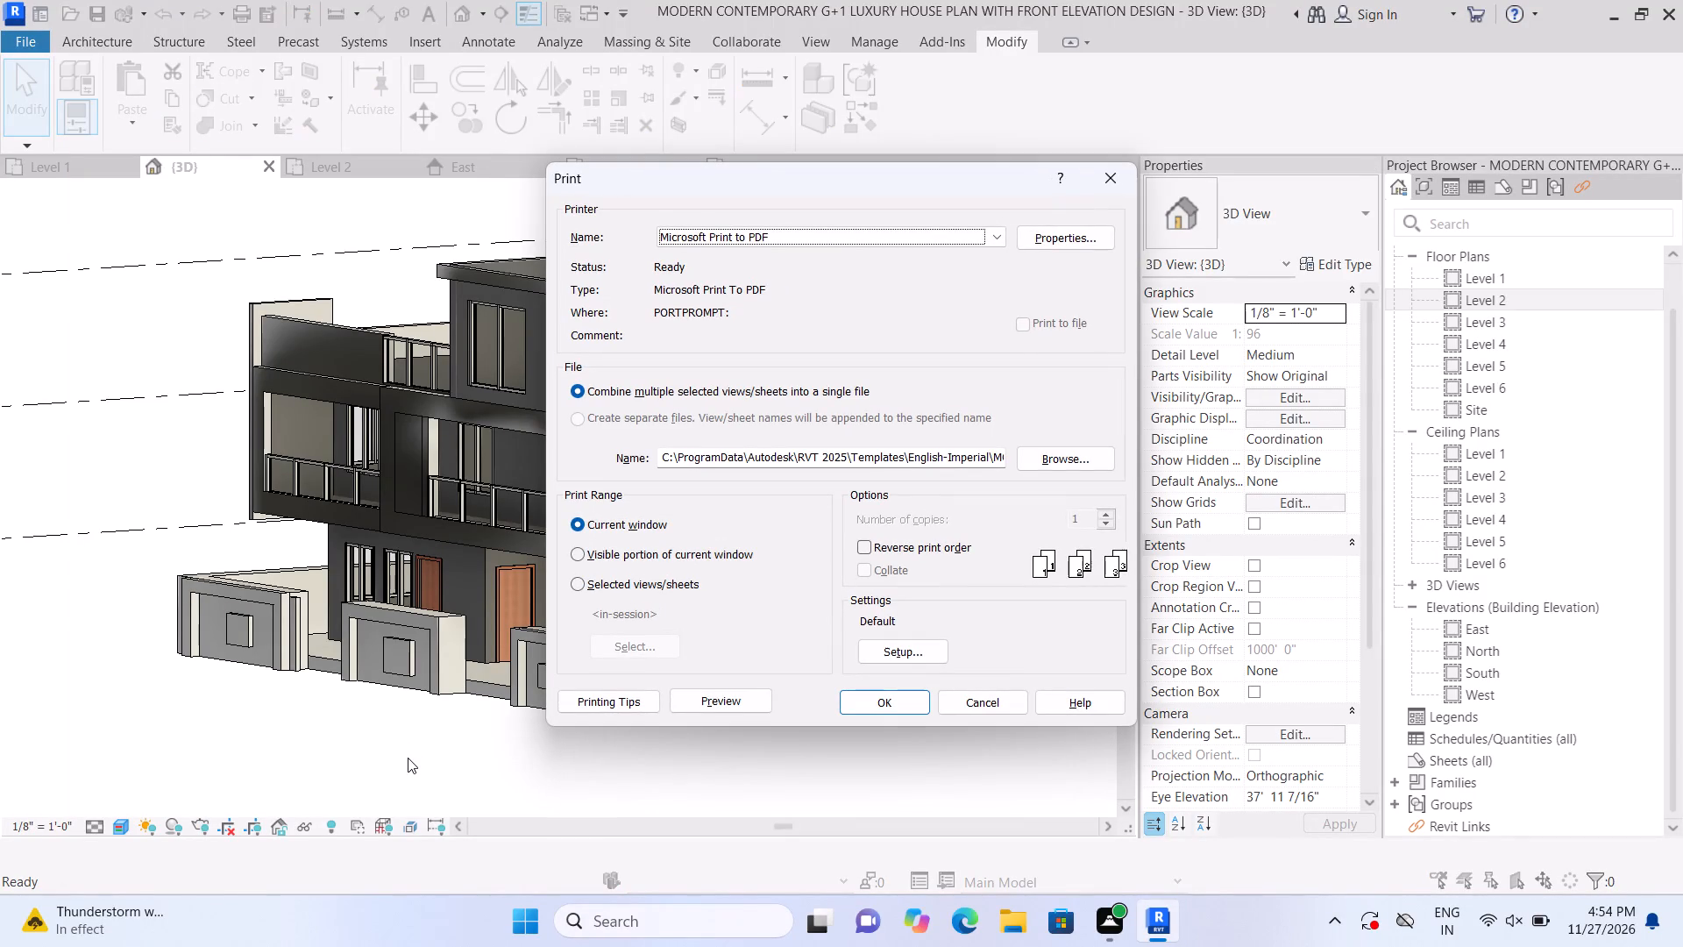
left_click(913, 691)
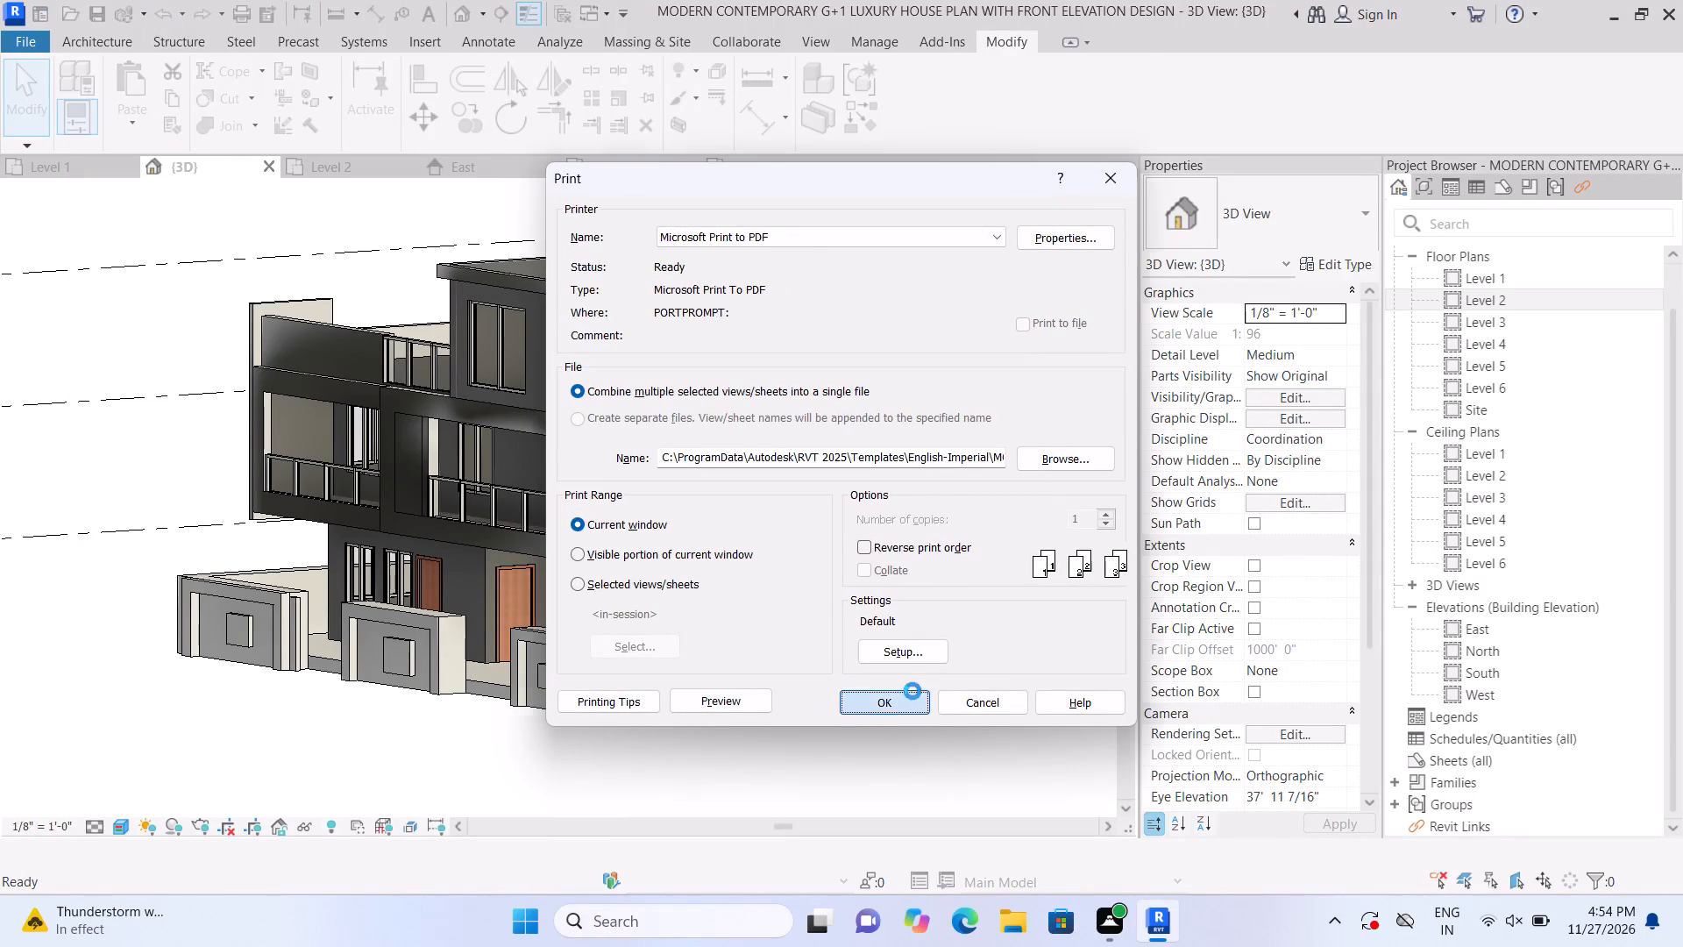
left_click(980, 518)
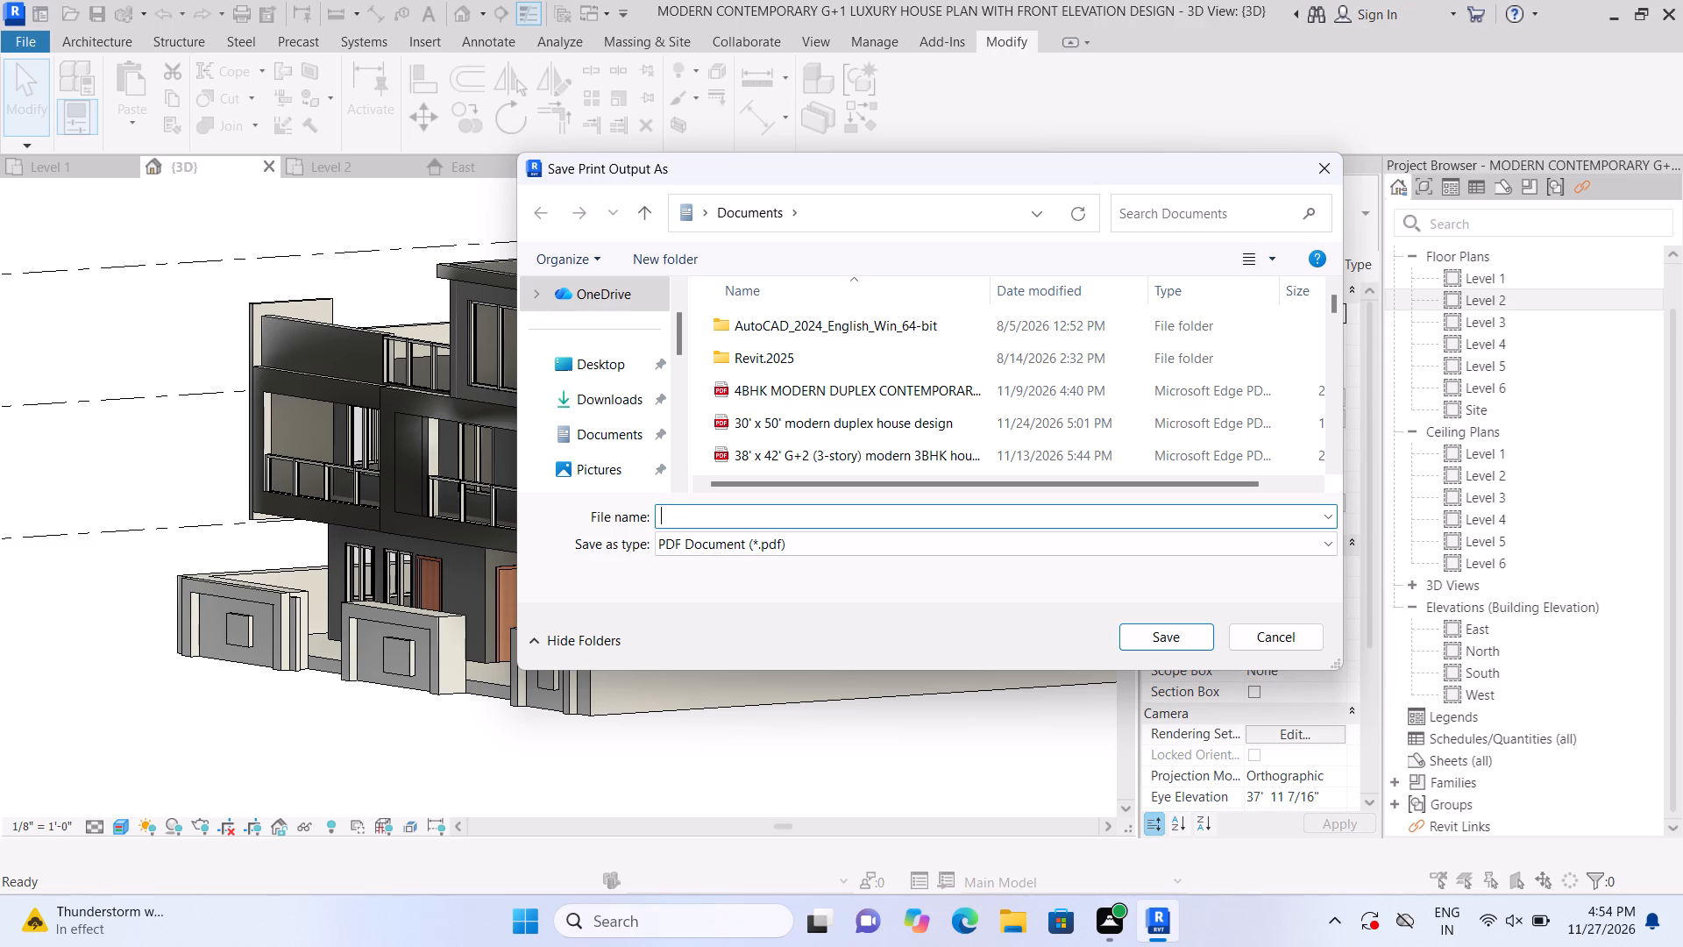
type("MO")
type("DERN")
key("space")
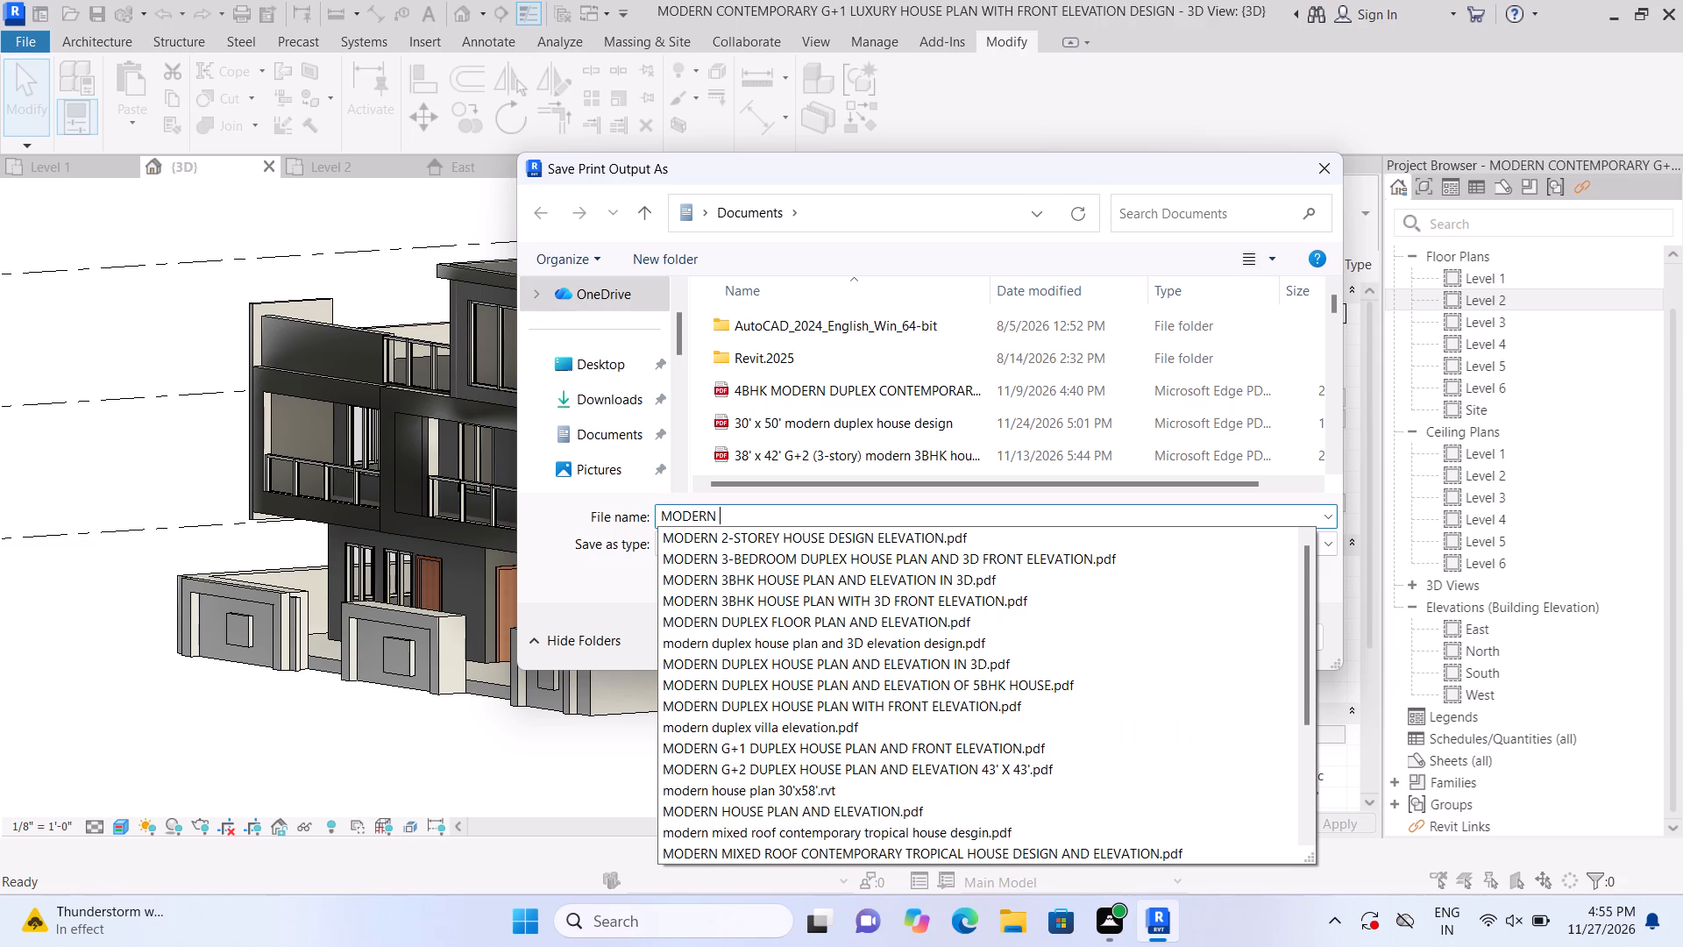
type("CONT")
type("EMPO")
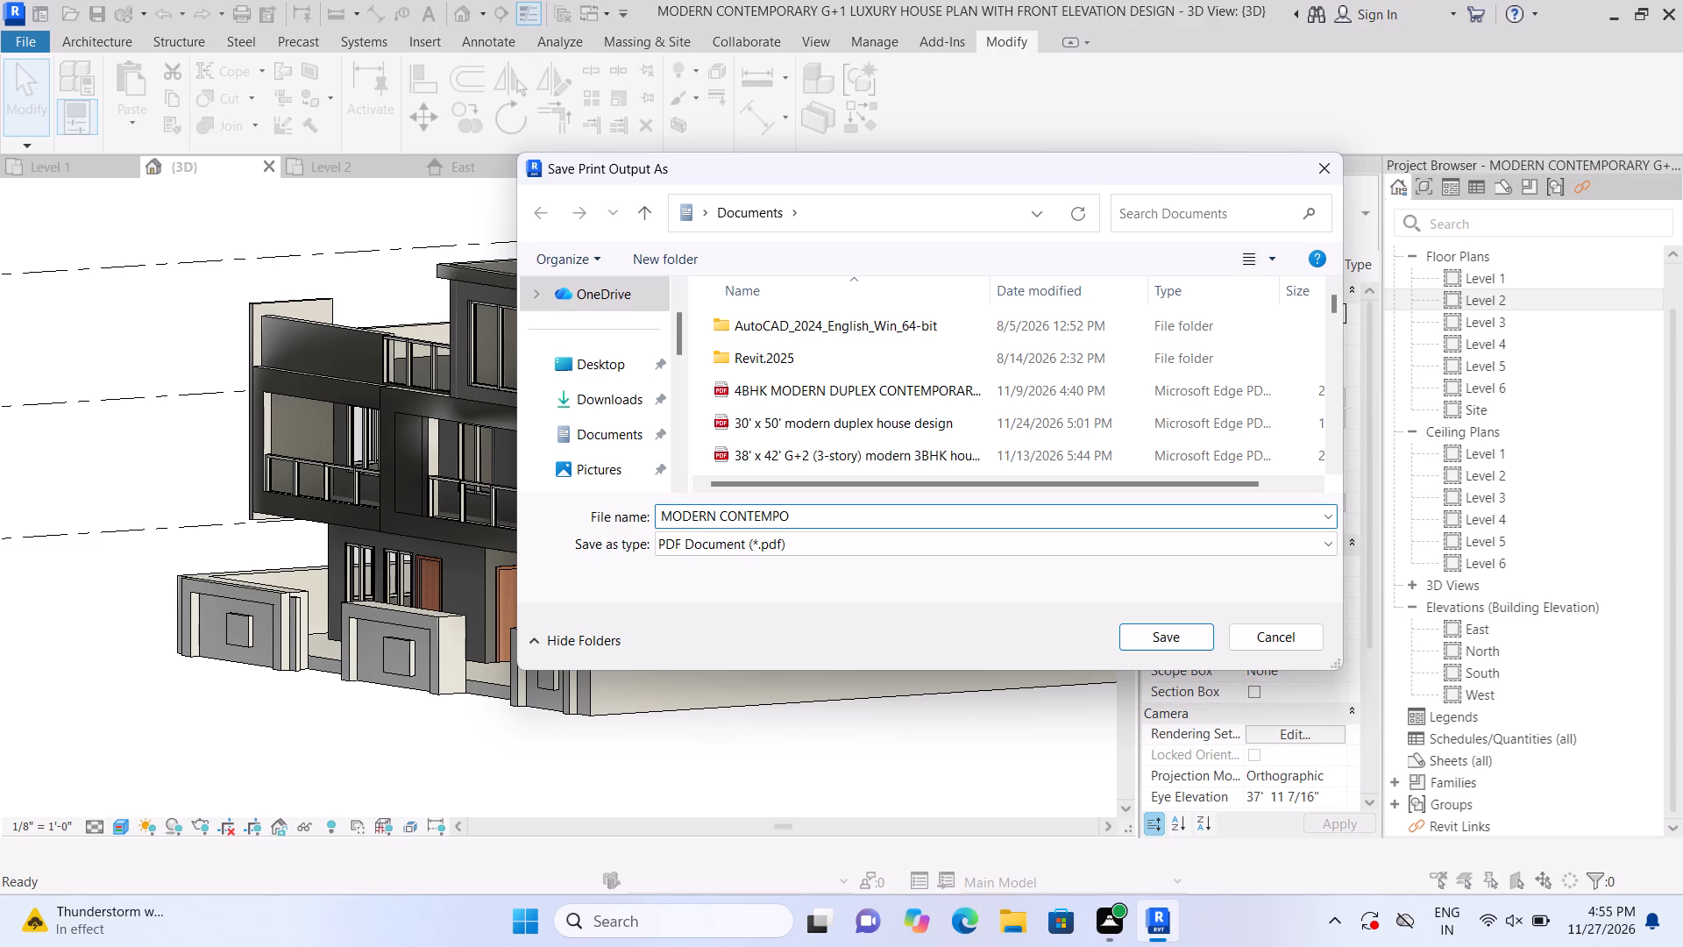
type("RARY")
key("space")
key("g")
type("+1")
key("space")
type("LU")
type("XU")
type("RY")
key("space")
type("HOUSE")
key("space")
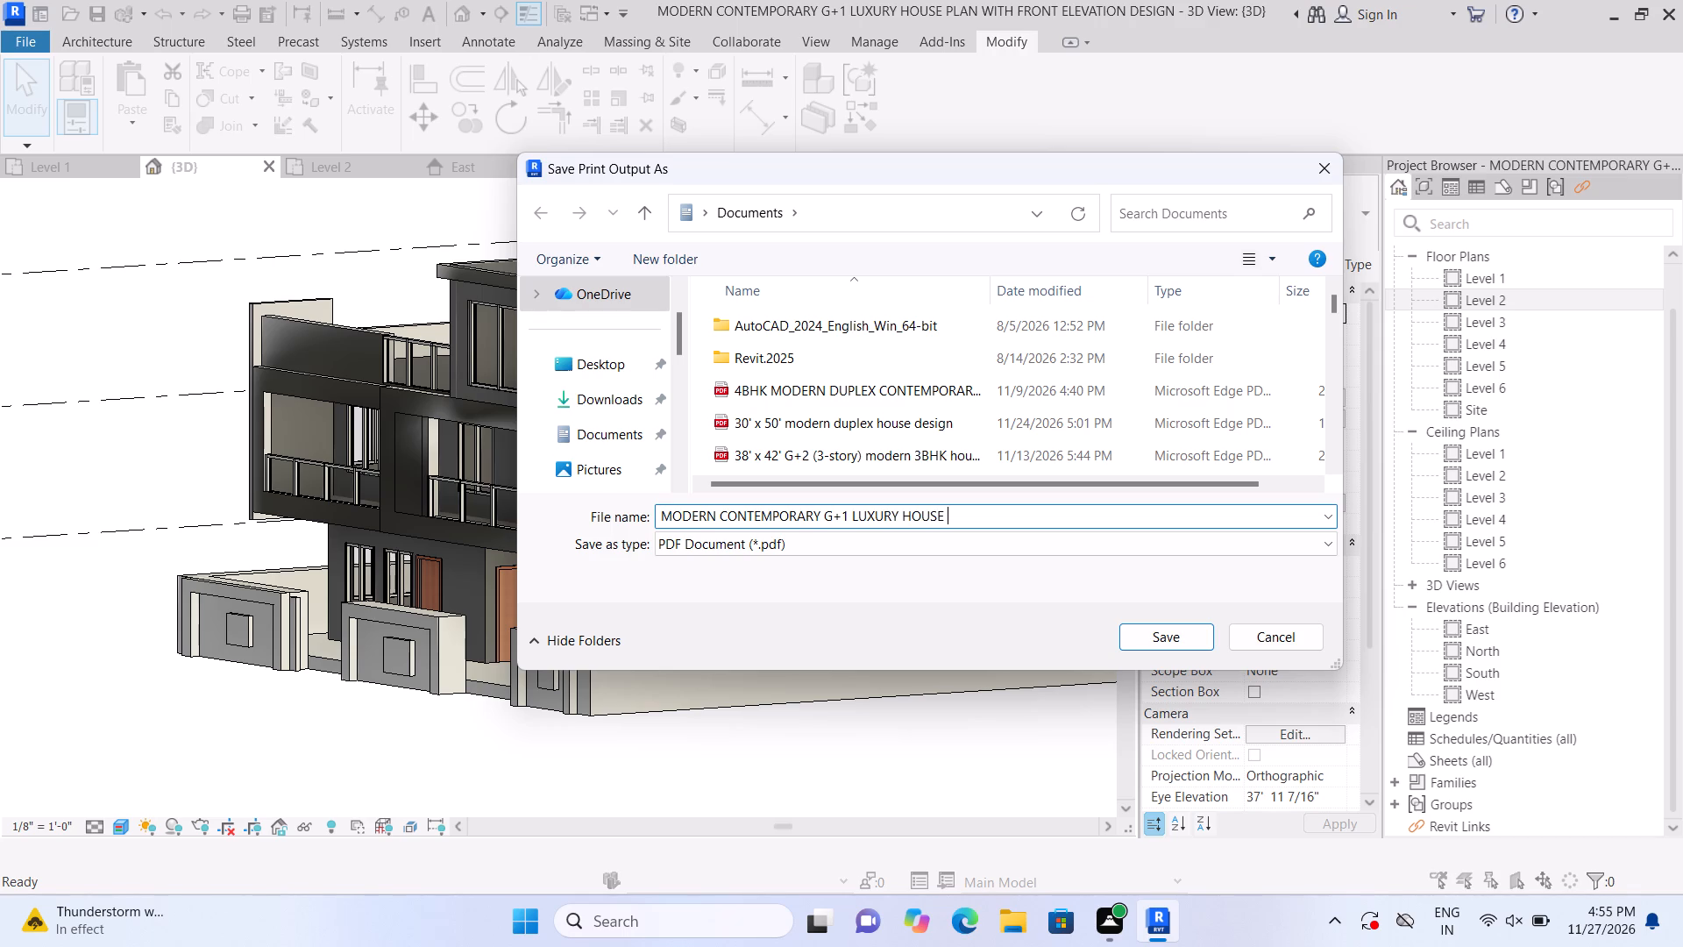
type("PLAN")
key("space")
type("WITH")
key("space")
type("FRONT")
key("space")
type("ELEVATION")
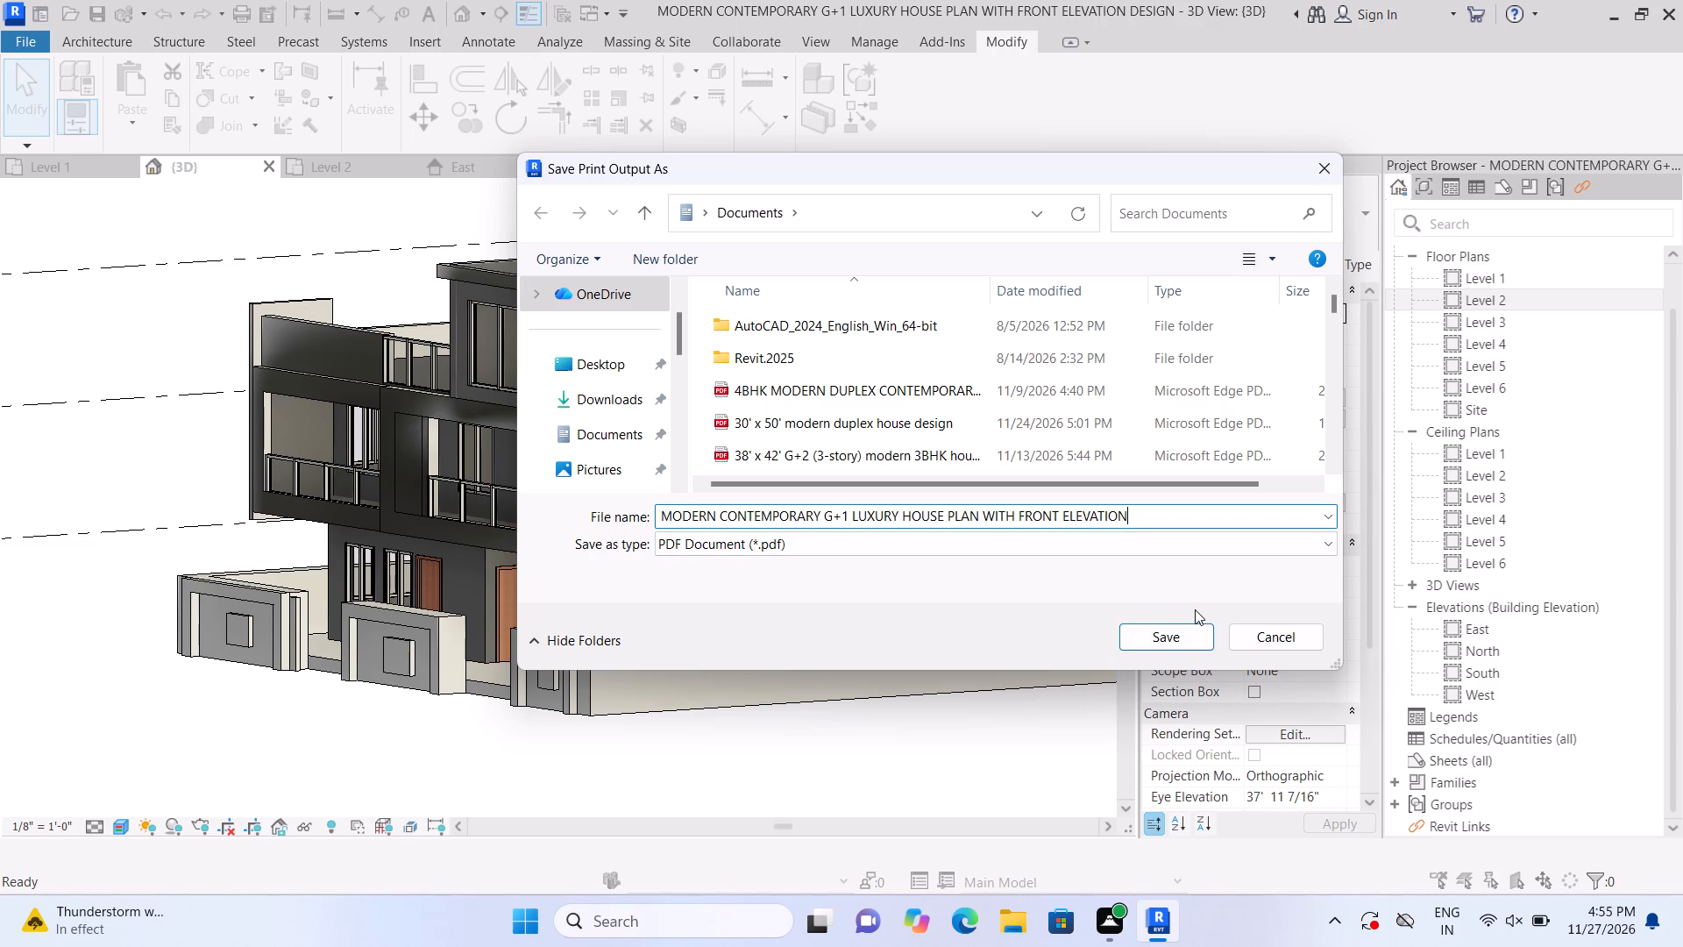
key("space")
type("DESIGM")
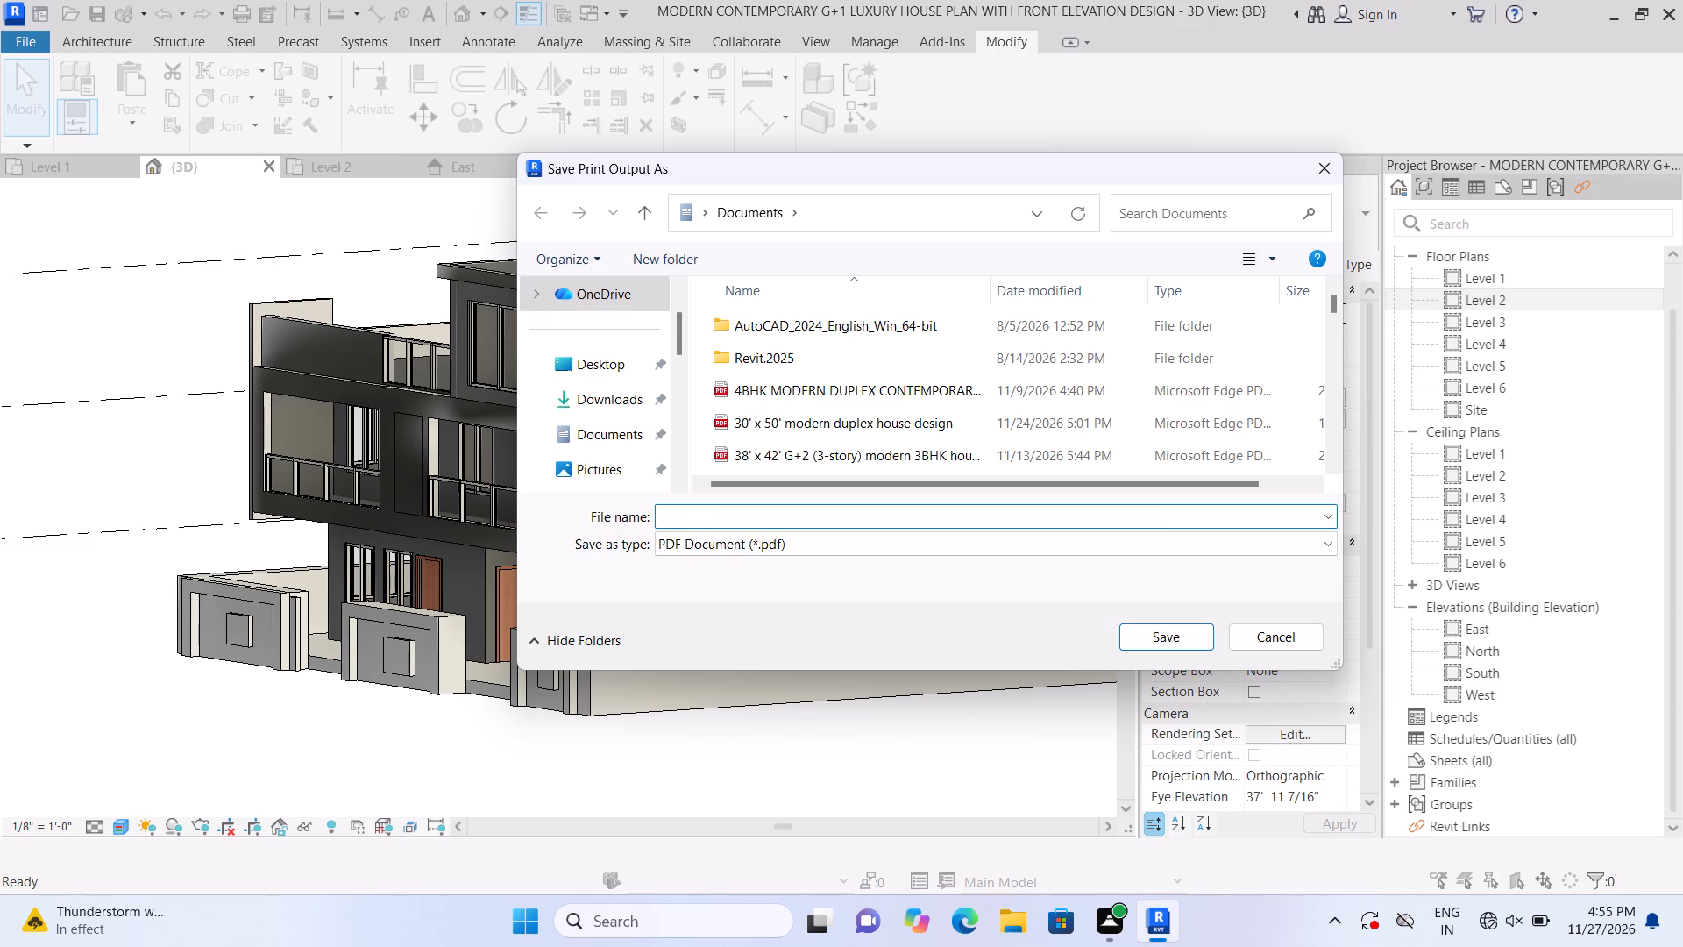
key("BackSpace")
key("n")
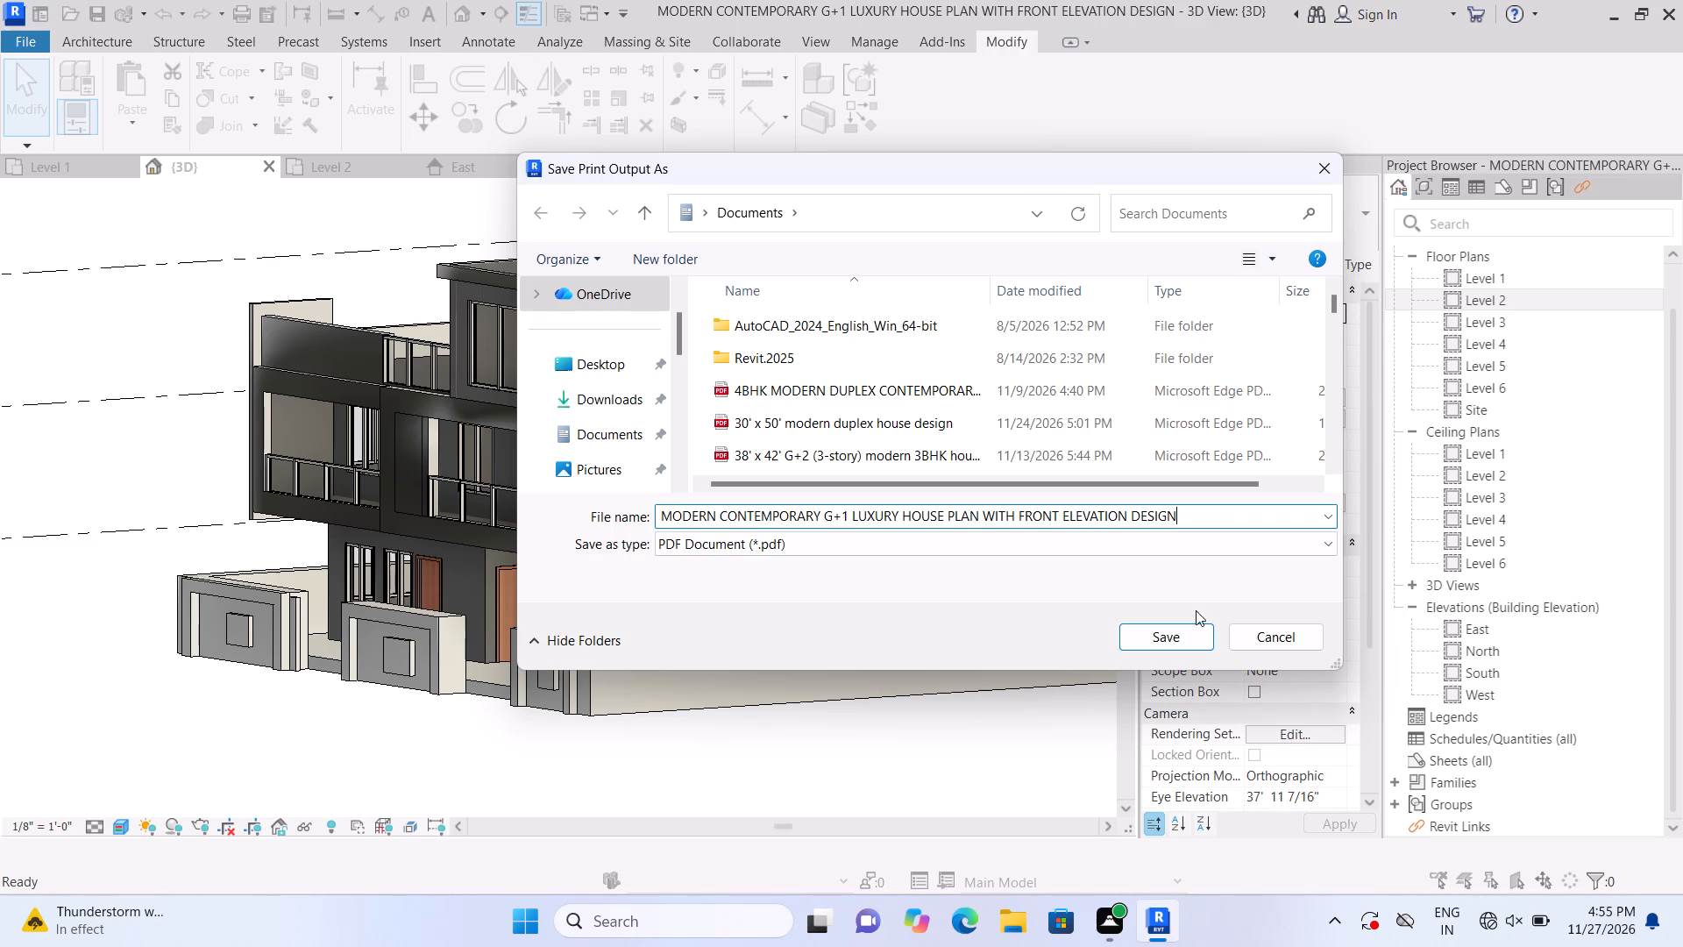
left_click(1160, 632)
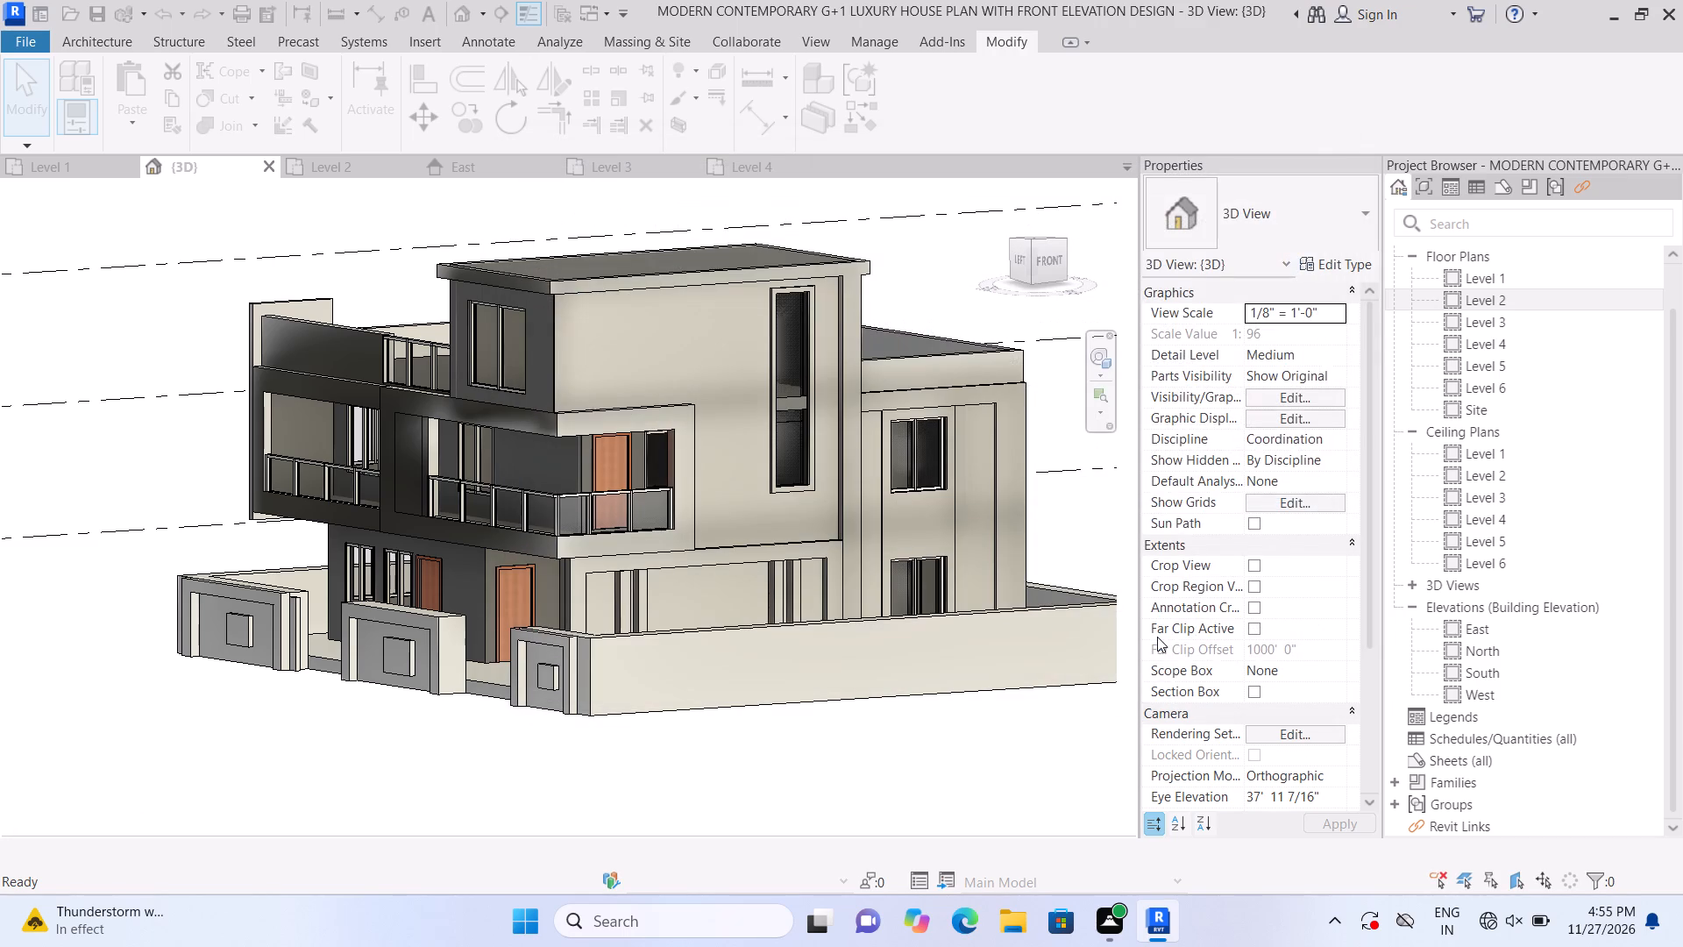